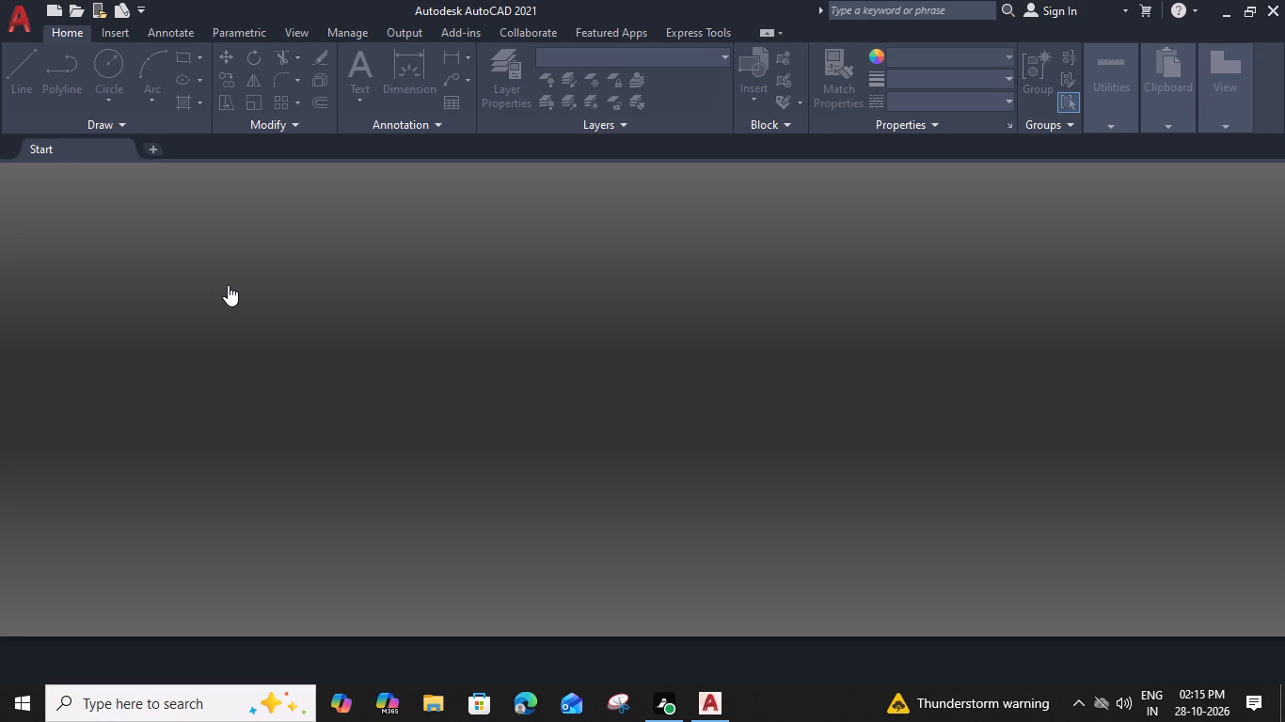
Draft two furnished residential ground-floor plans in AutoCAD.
Start a new blank drawing.
left_click(293, 334)
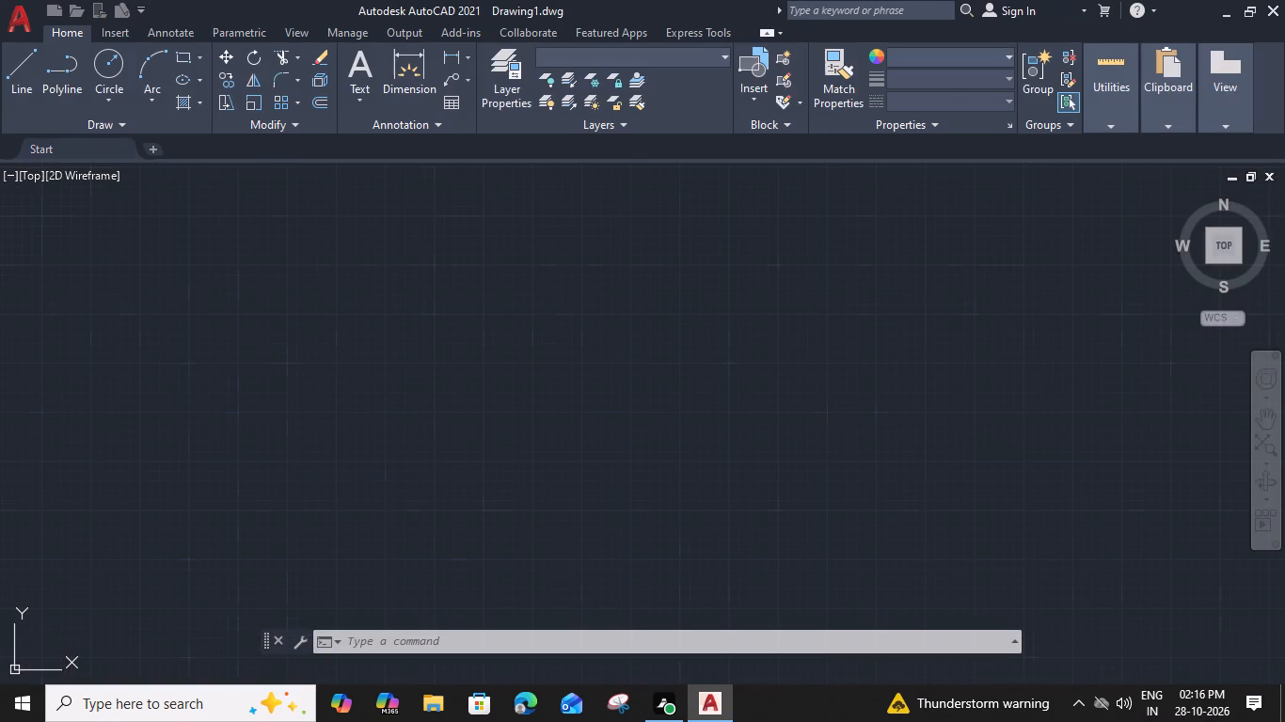
Configure the drawing units to Engineering length type with 0'-0.000" precision and an insertion scale in inches.
scroll(410, 427, "down", 3)
middle_click_drag(411, 427, 563, 426)
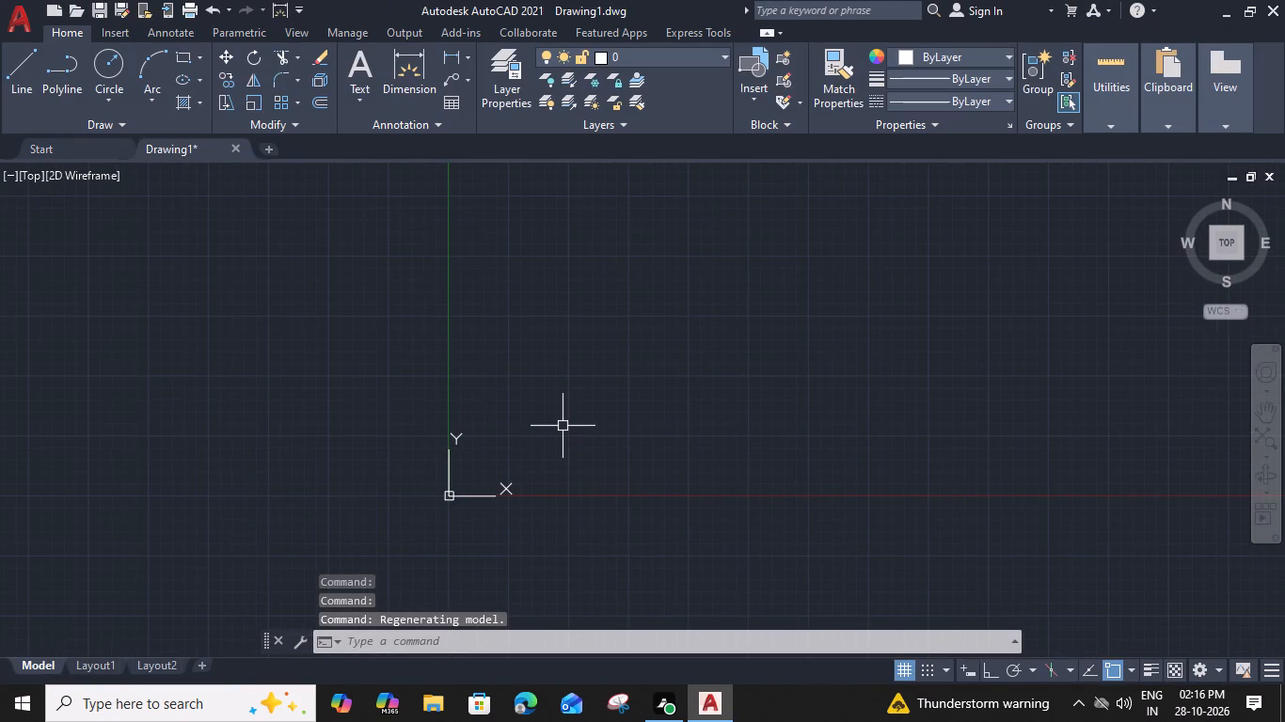
type("un")
key("space")
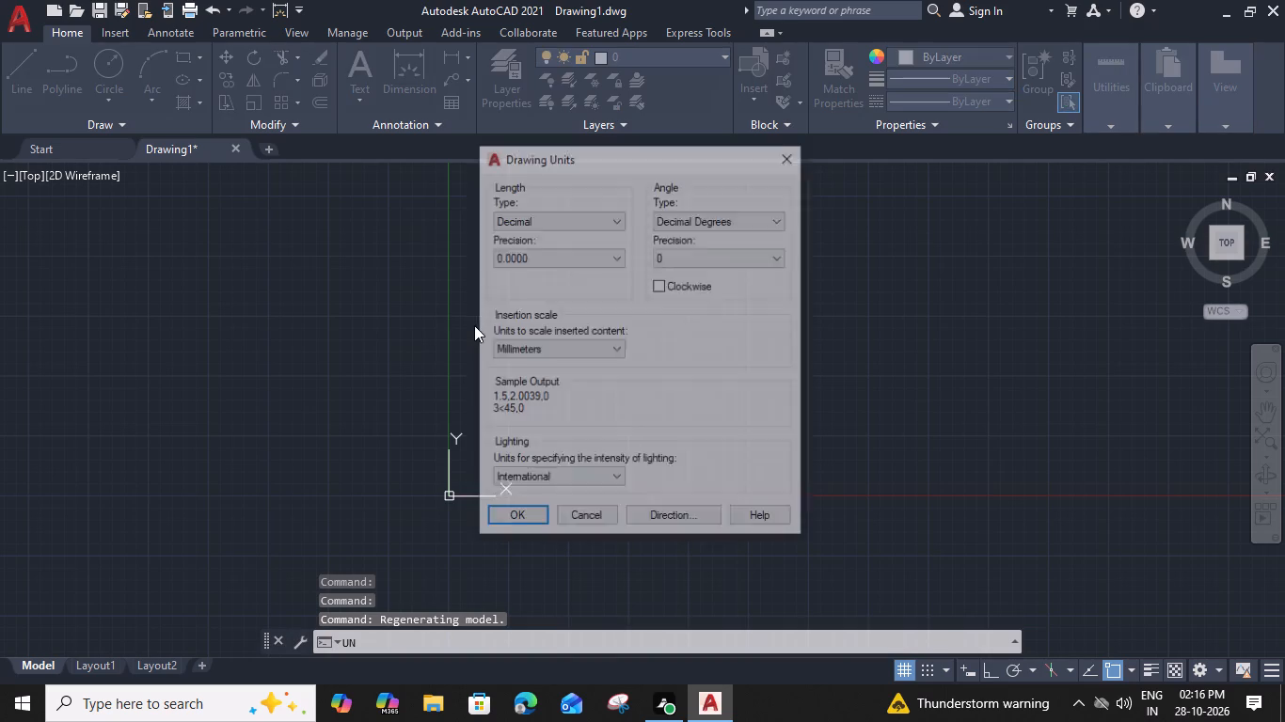
left_click(620, 223)
left_click(607, 264)
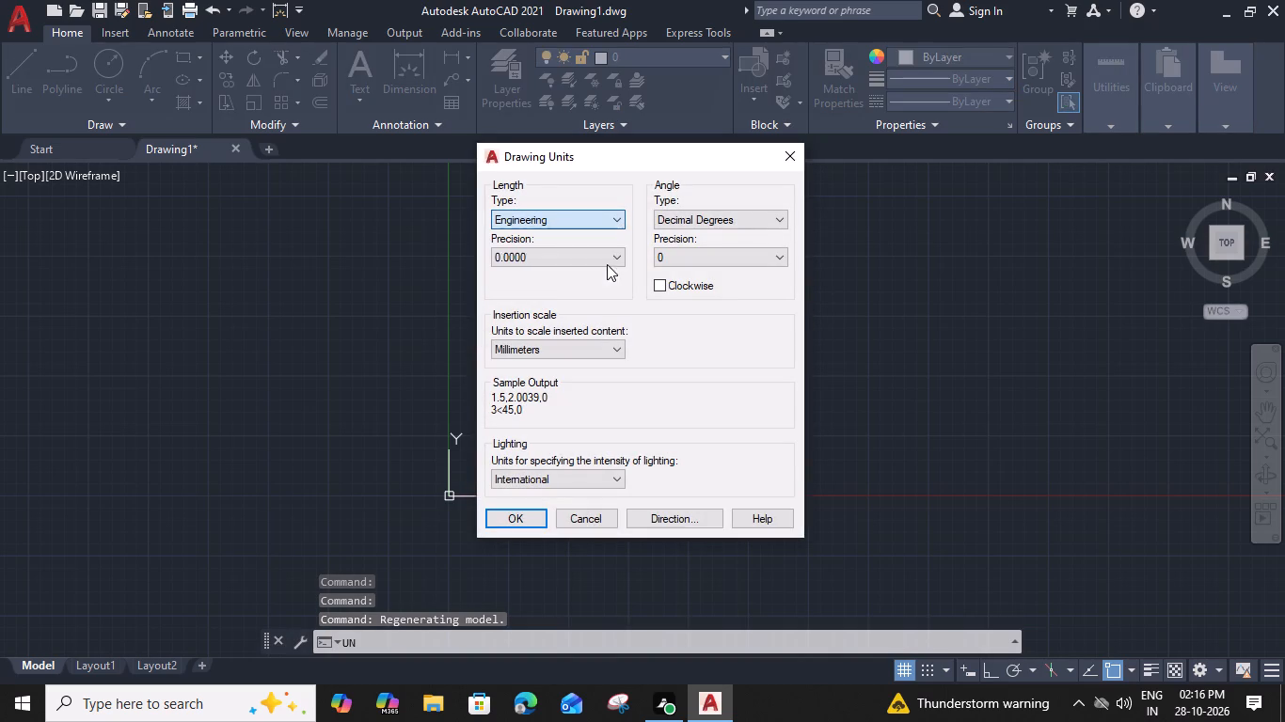
left_click(615, 349)
left_click(584, 380)
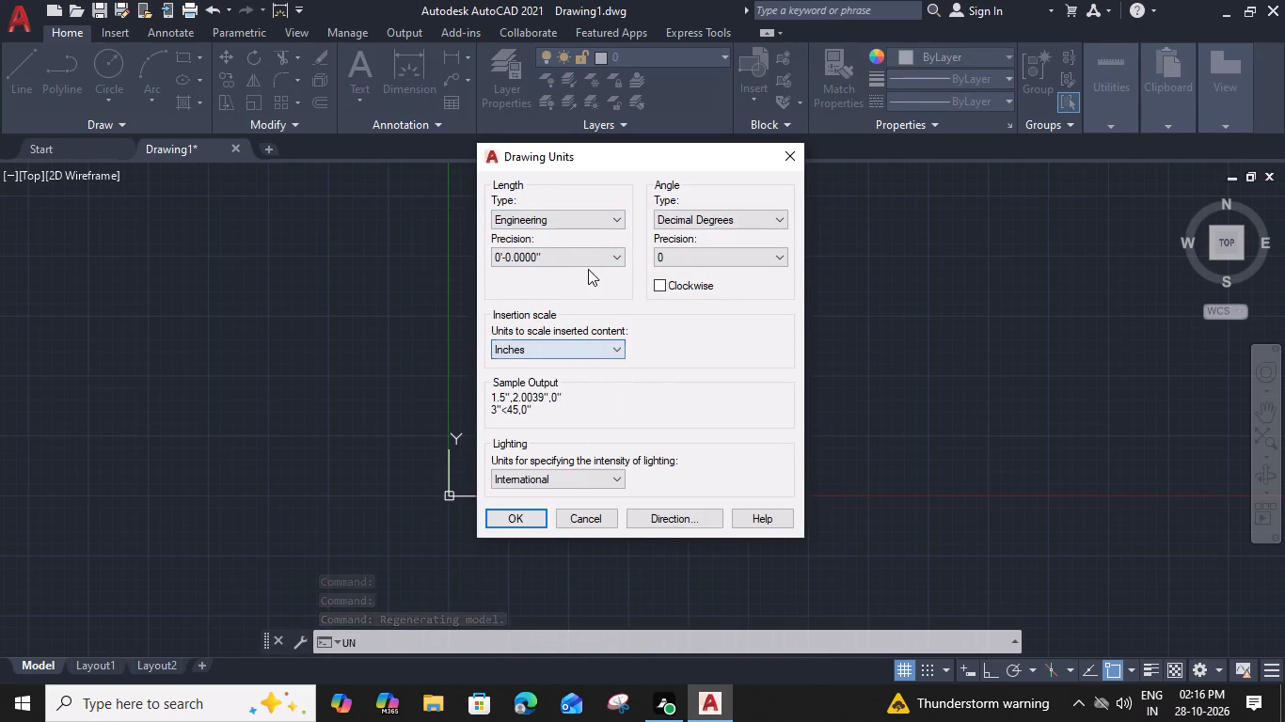
left_click(594, 256)
left_click(583, 306)
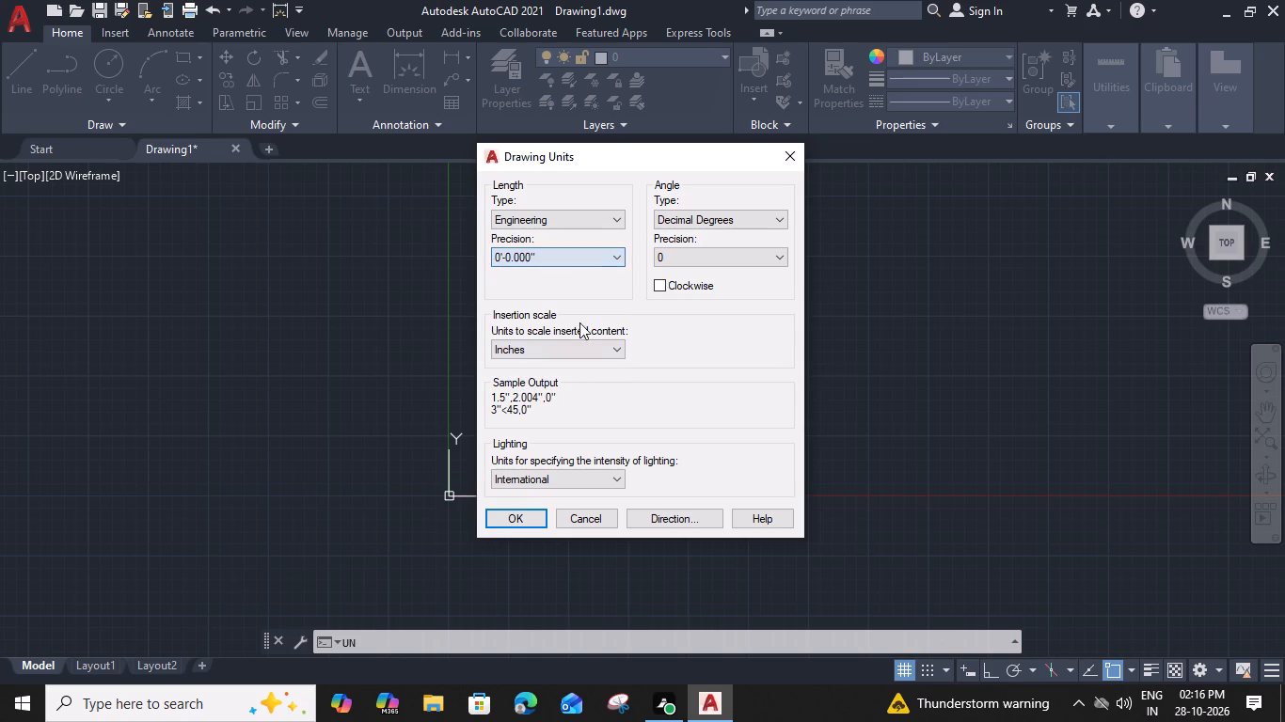
left_click(503, 517)
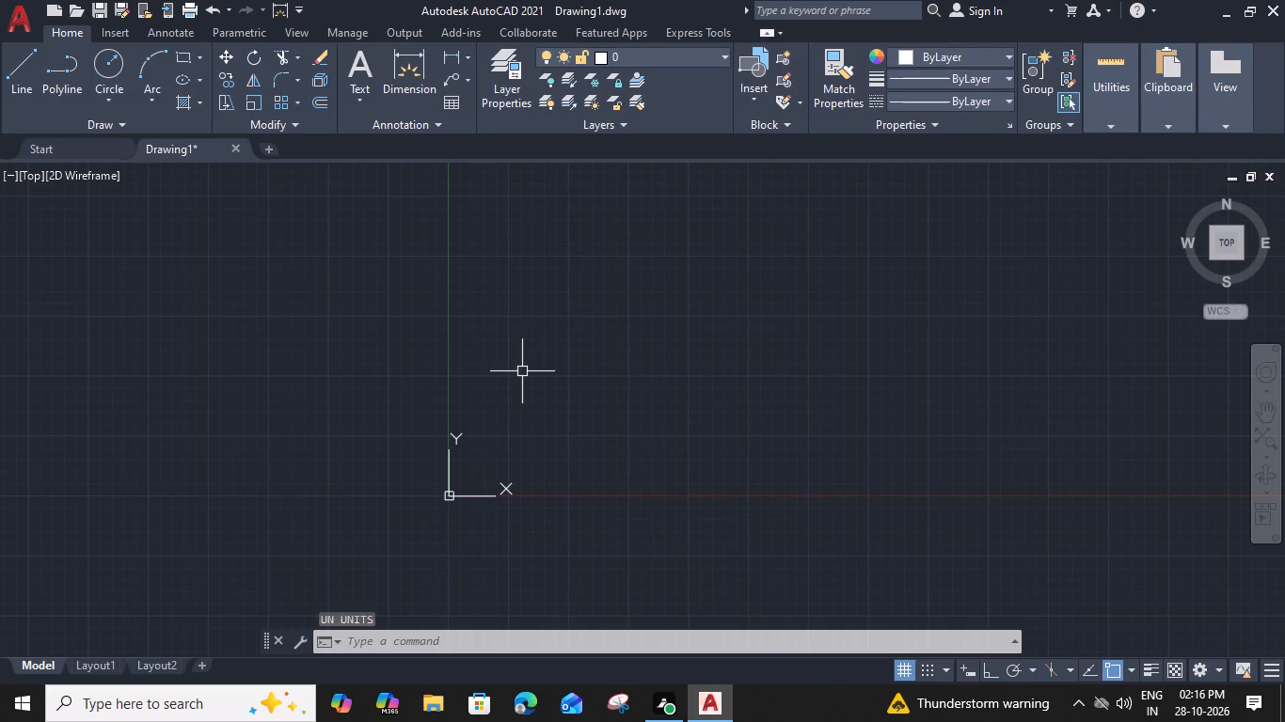
Modify the ISO-25 dimension style to a 9" text height and Engineering unit format, and set it as current.
key("d")
key("space")
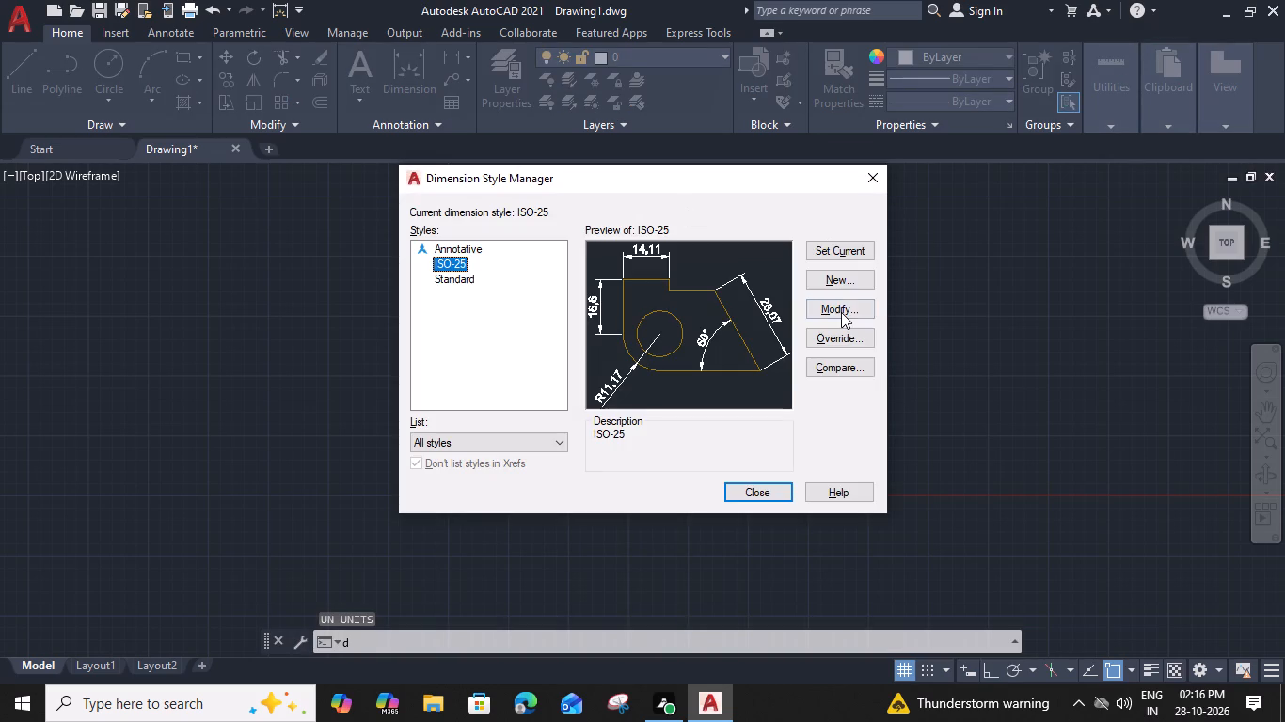
left_click(841, 312)
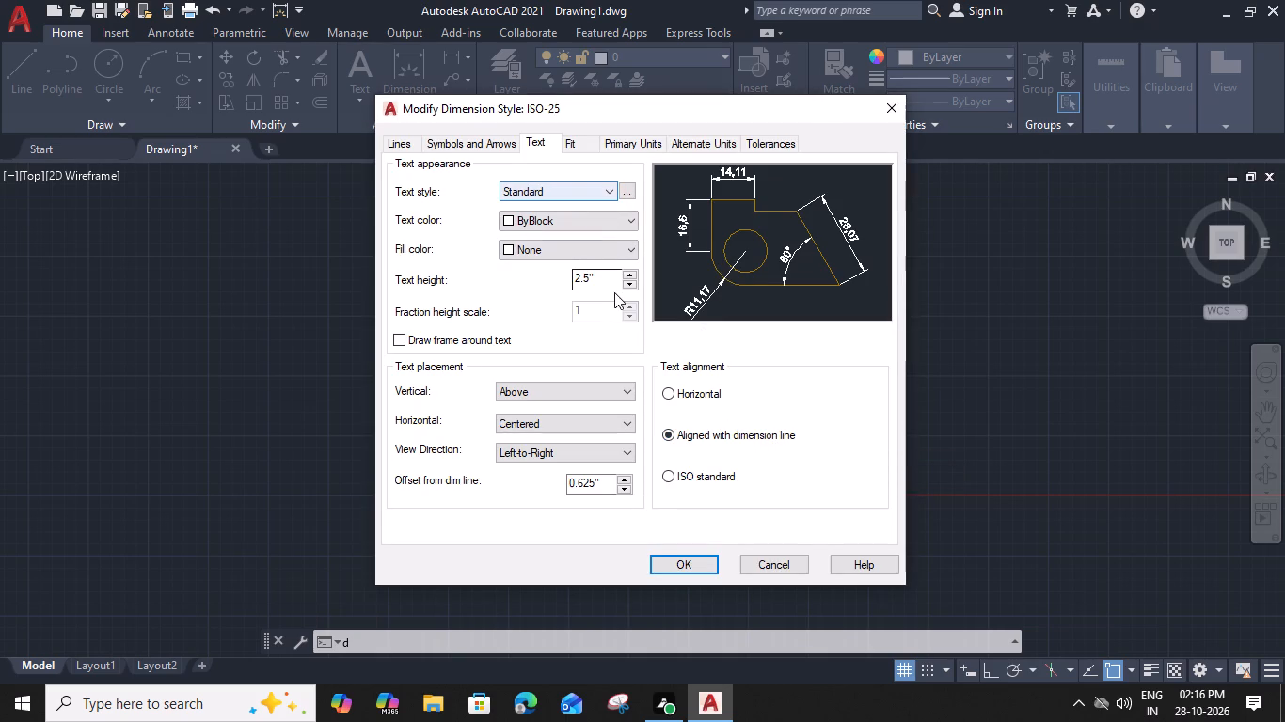
left_click_drag(606, 274, 545, 280)
type("9\"")
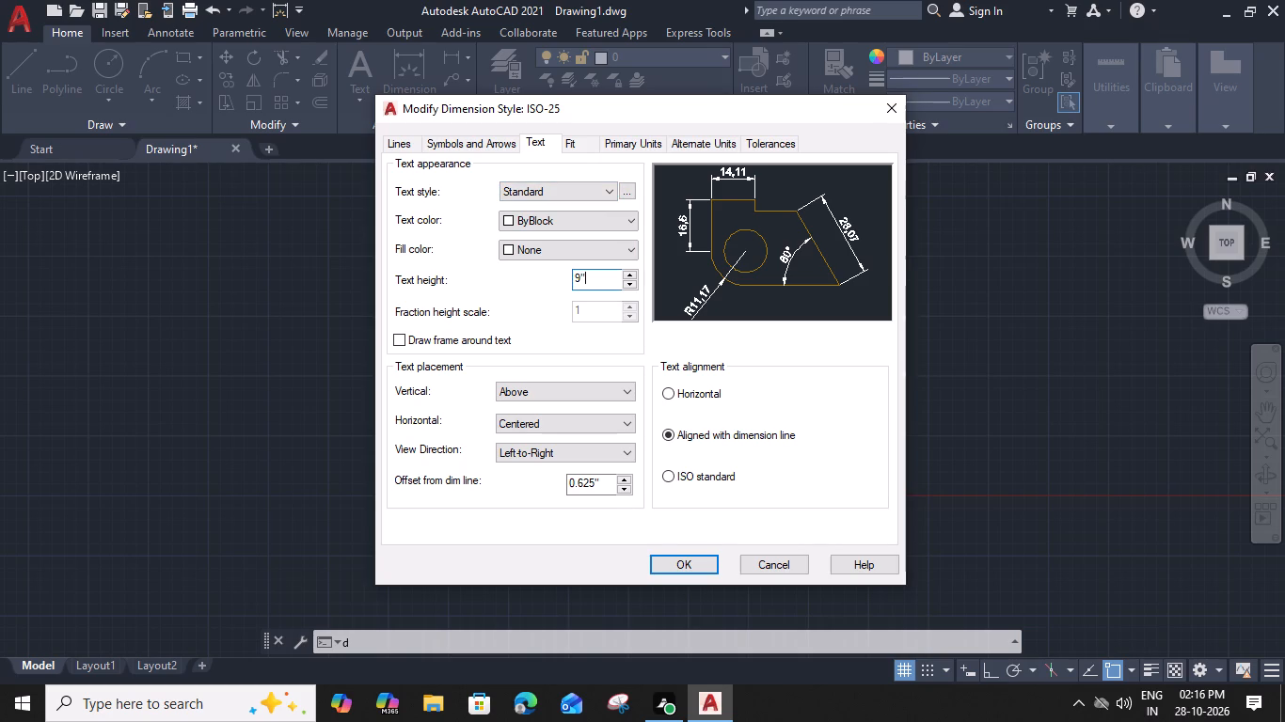
key("Return")
left_click(623, 139)
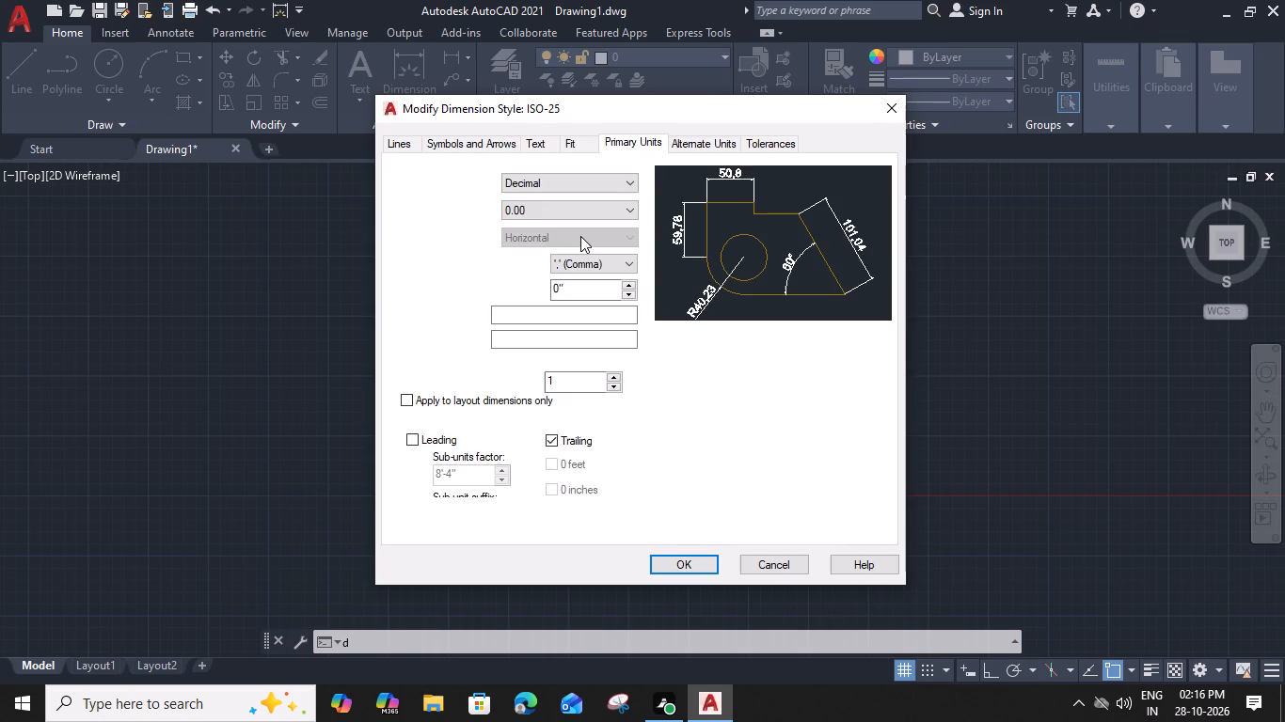
left_click(569, 185)
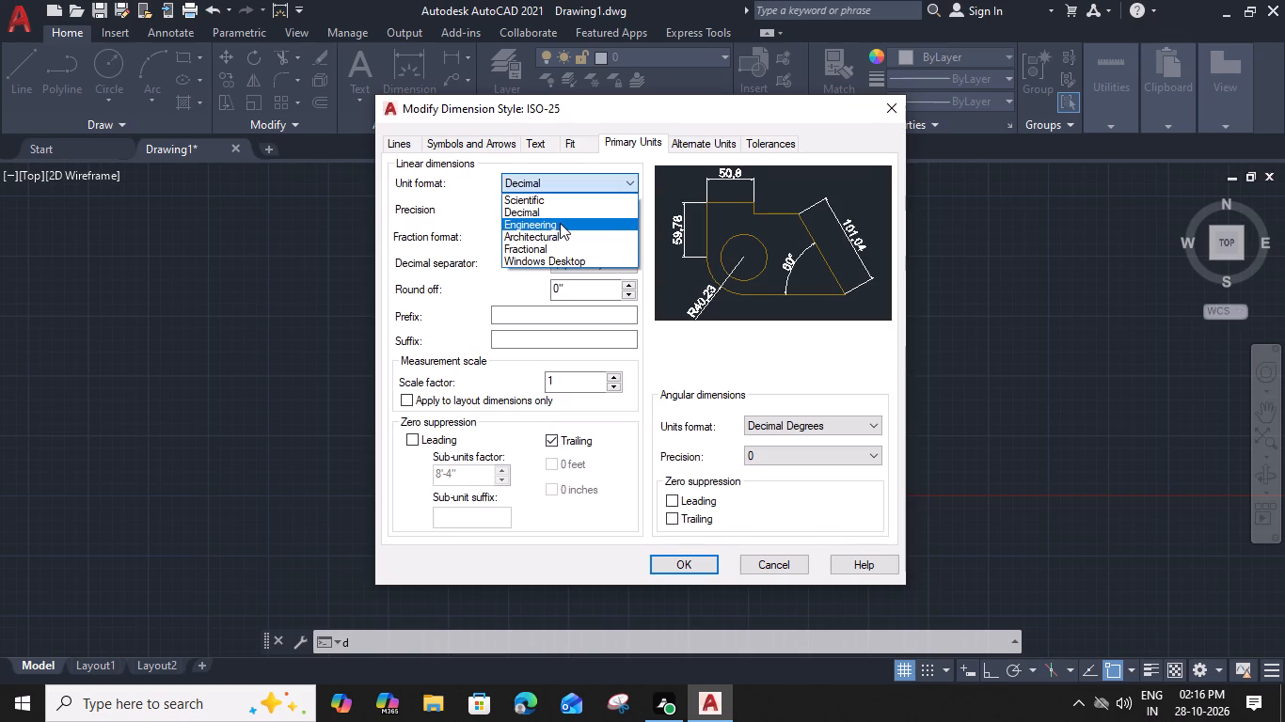
left_click(560, 223)
left_click(689, 562)
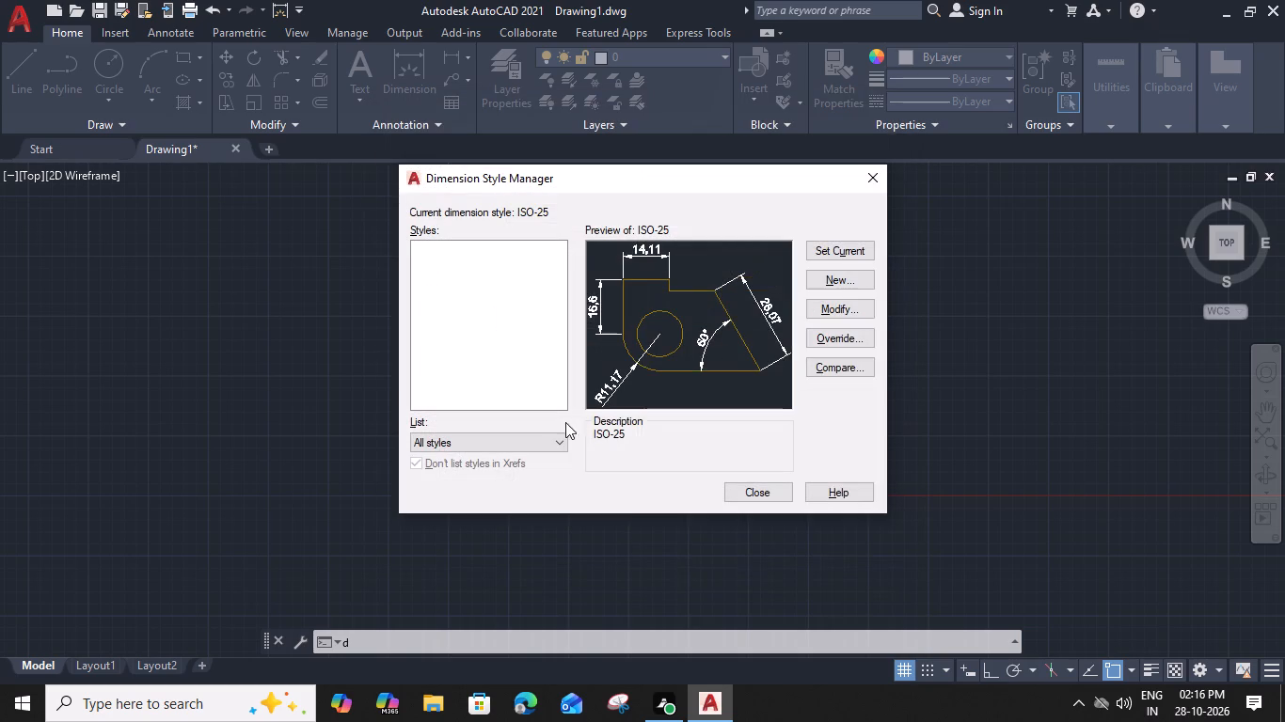
left_click(831, 254)
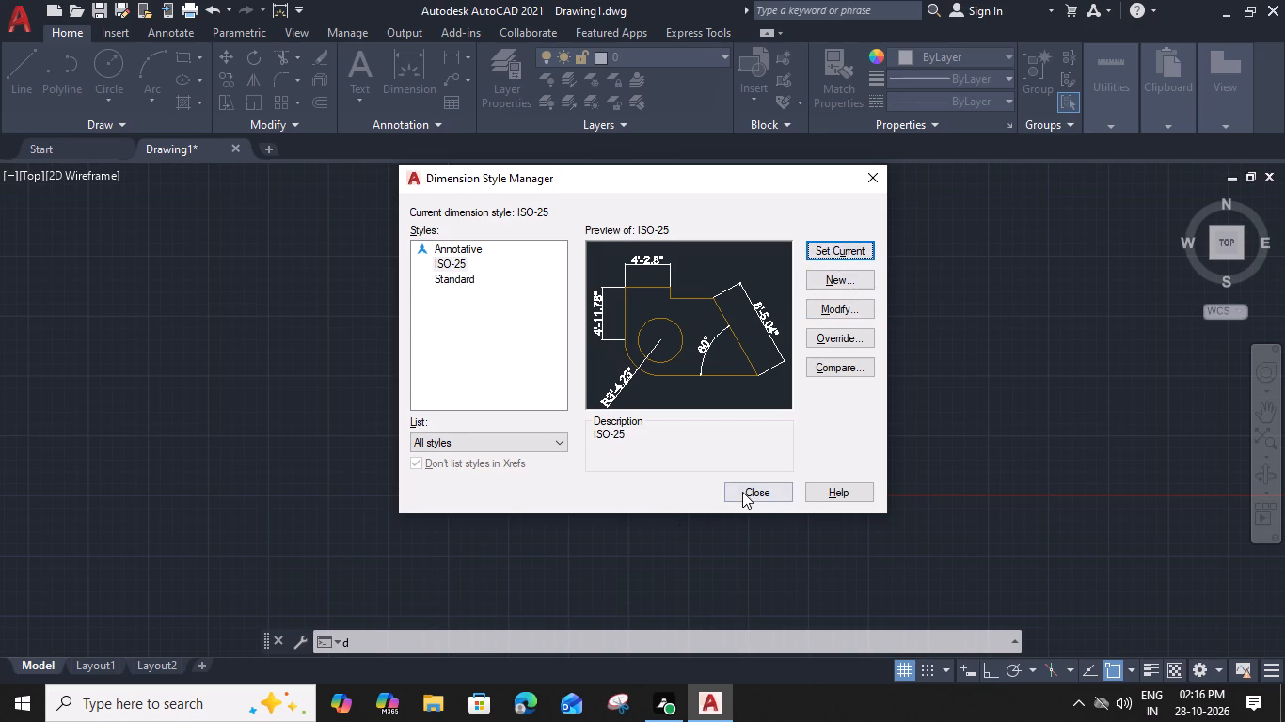
left_click(742, 491)
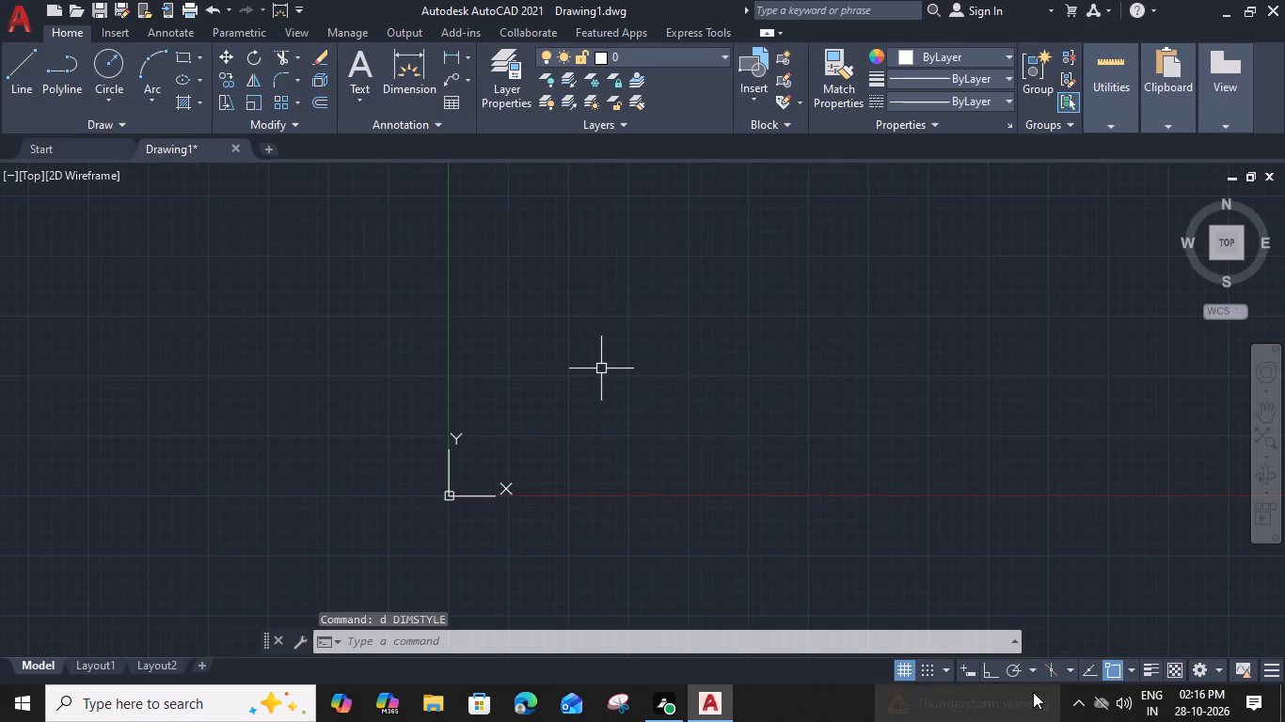
Turn on Ortho mode and draw a 50' vertical line downward near the Y axis, above the origin.
left_click(981, 671)
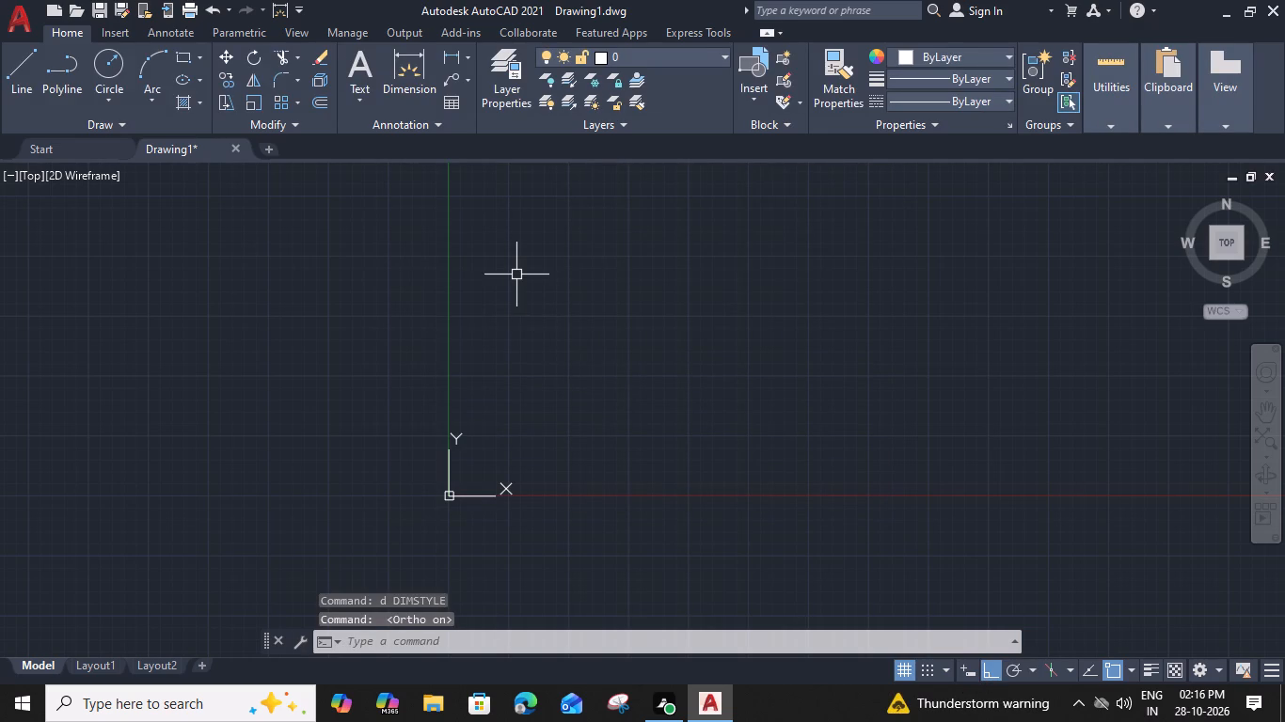
type("l")
key("space")
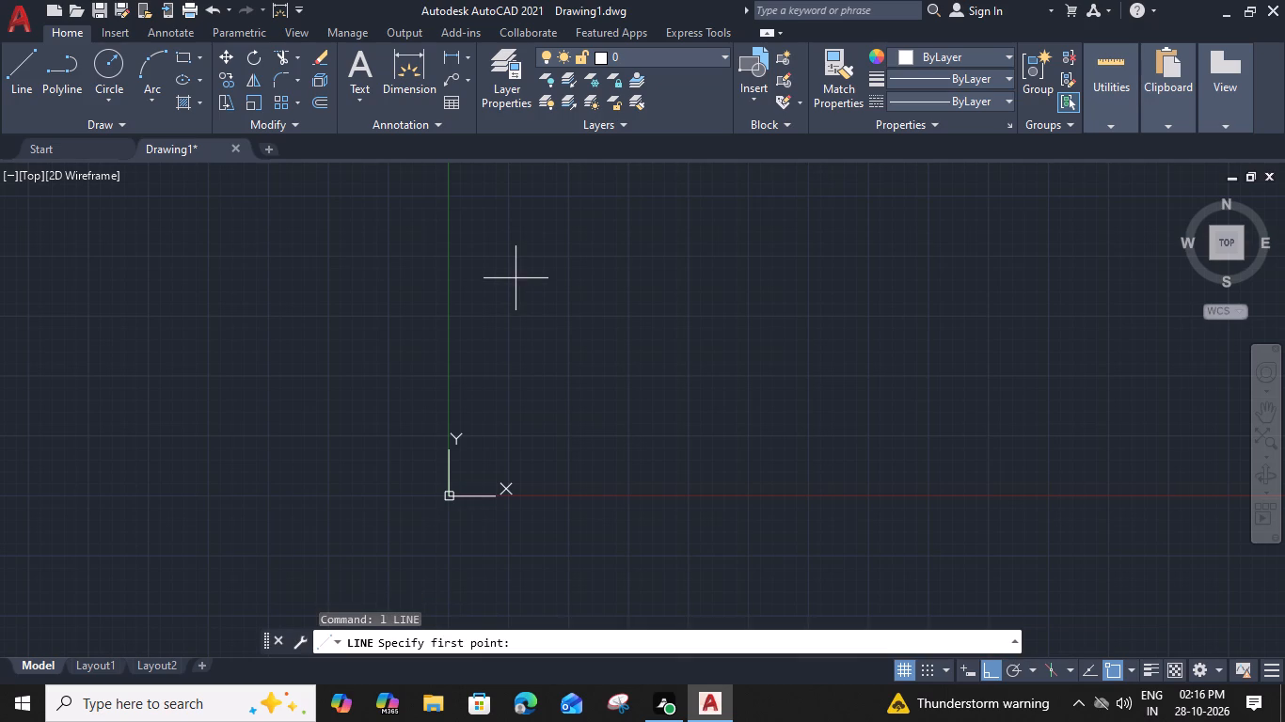
scroll(507, 261, "down", 1)
middle_click_drag(516, 273, 568, 406)
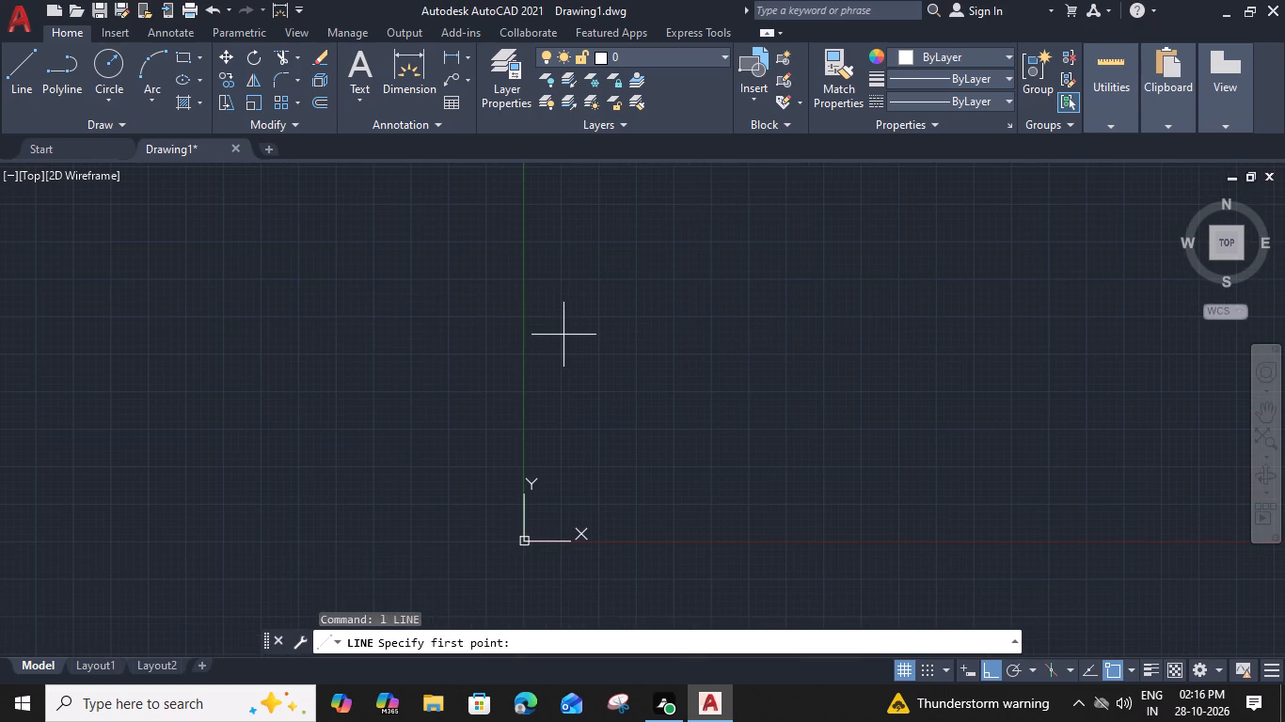
left_click(554, 293)
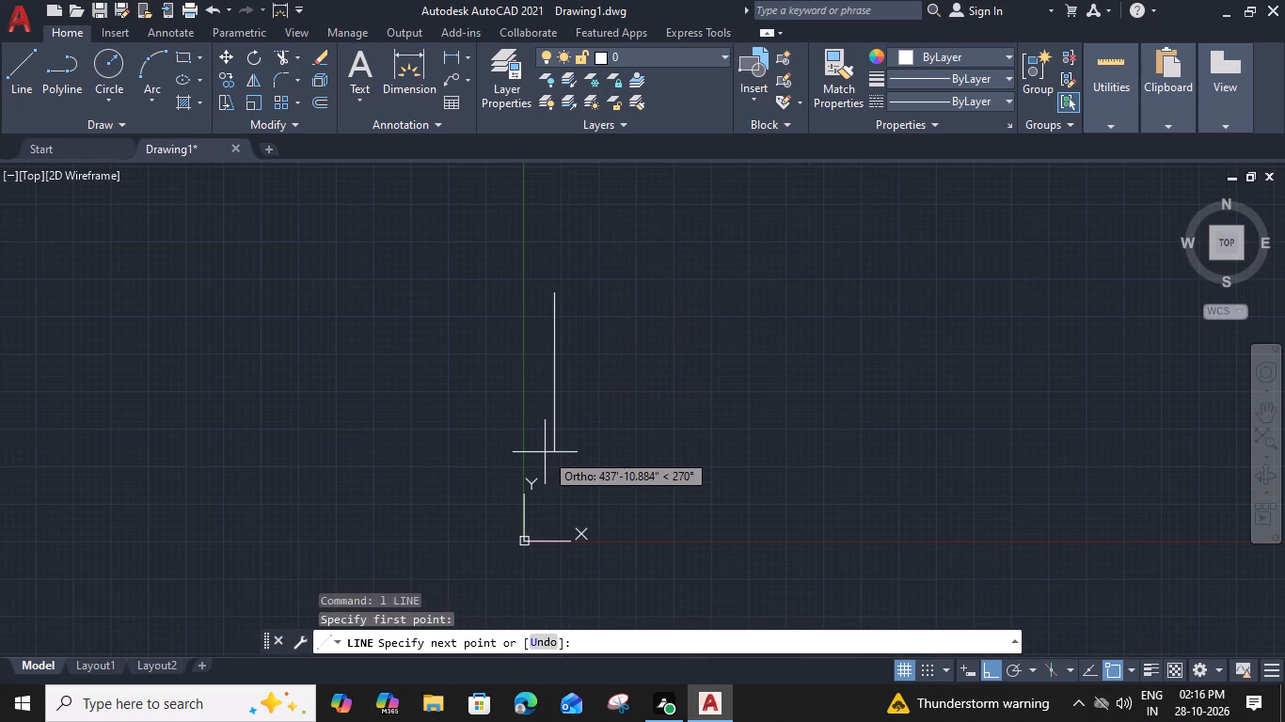
key("5")
key("0")
key("apostrophe")
key("space")
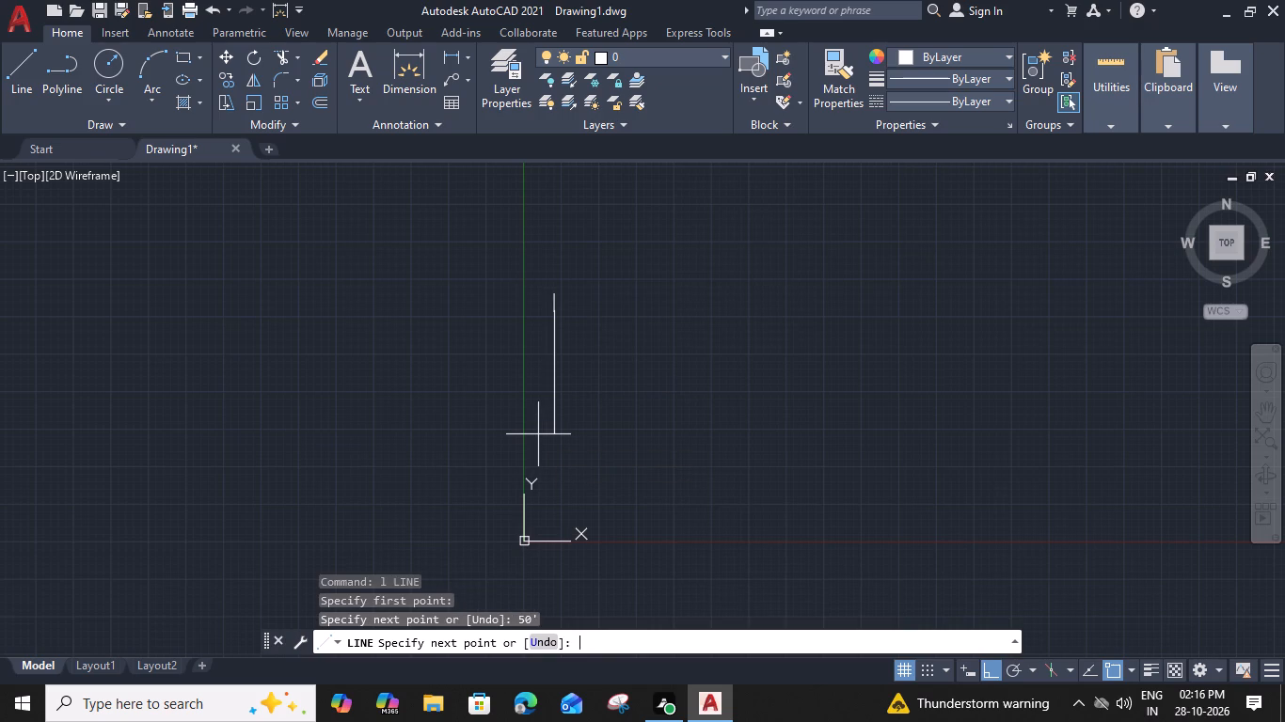
key("Escape")
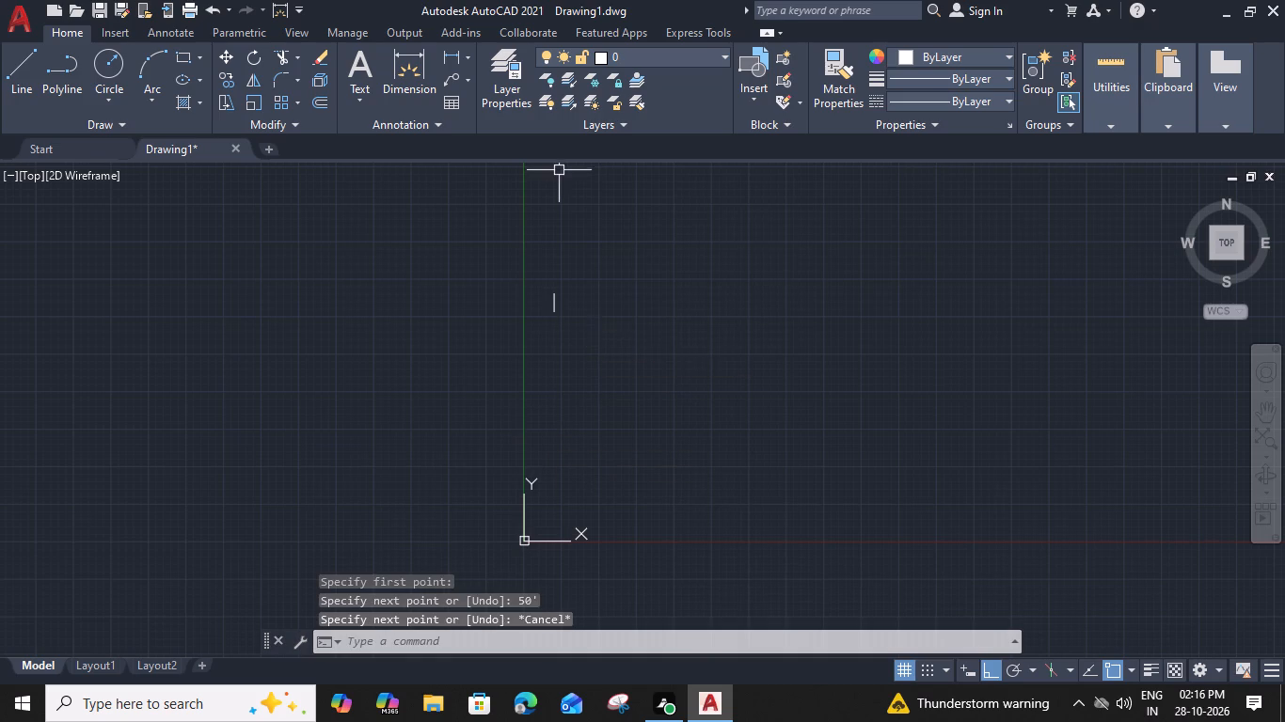
Draw a 30' horizontal line to the right from the top end of the vertical line.
scroll(548, 268, "up", 4)
key("l")
key("space")
scroll(576, 353, "up", 1)
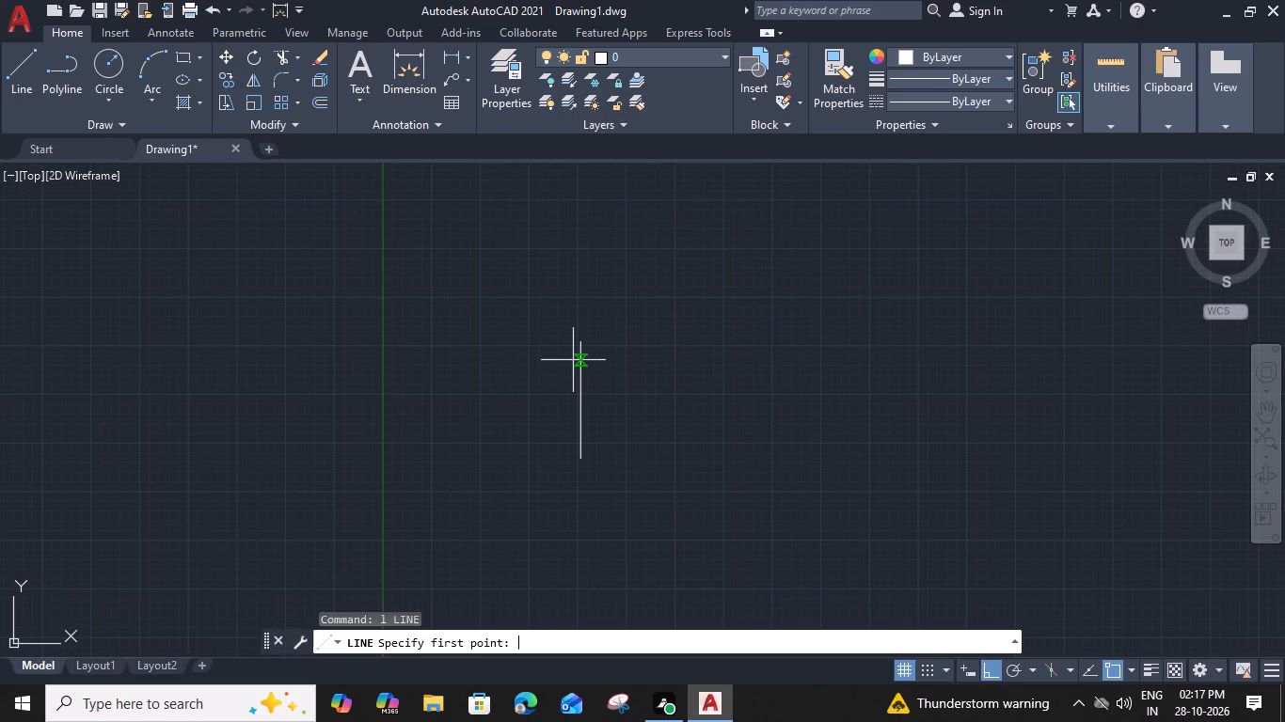
left_click(580, 335)
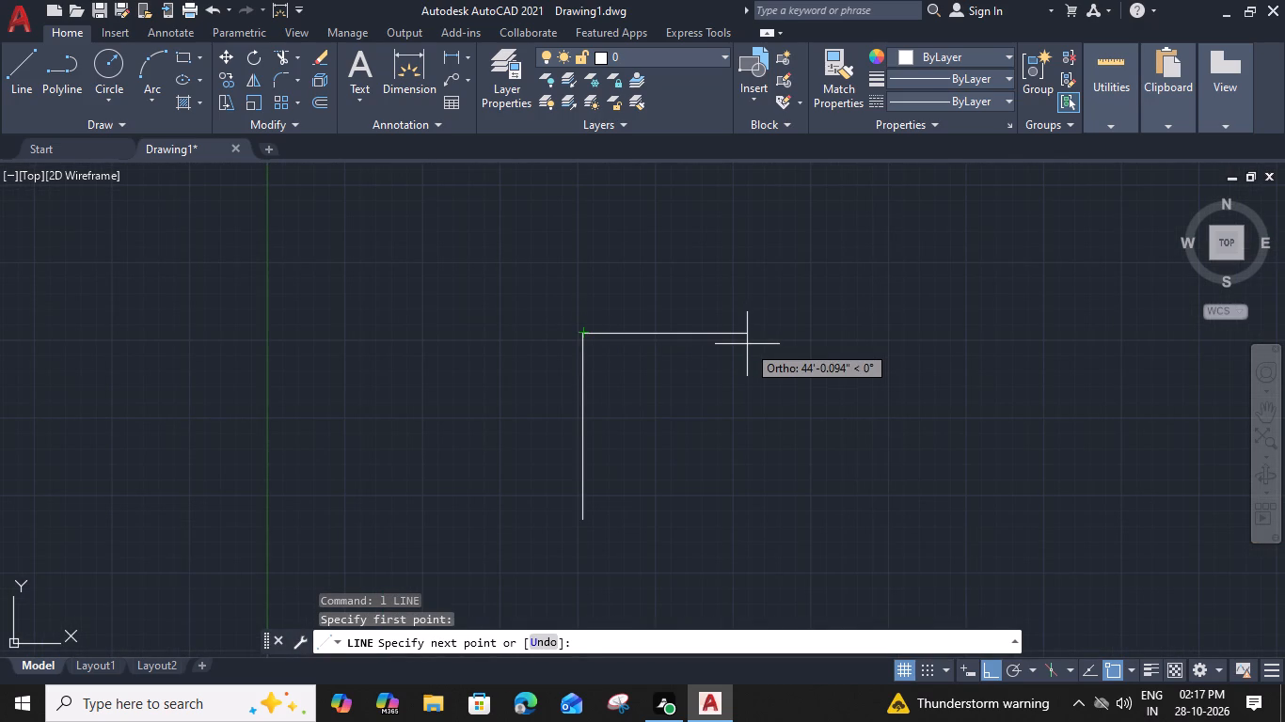
key("3")
type("0'")
key("space")
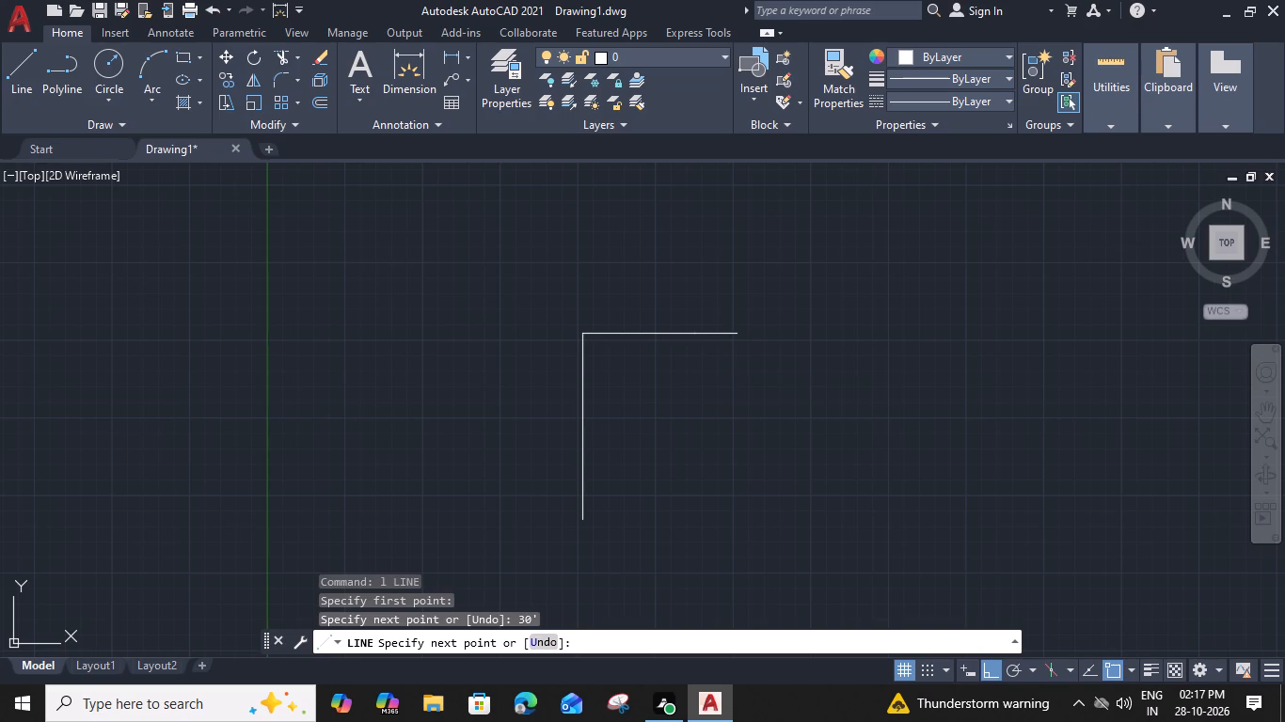
key("Escape")
Offset the horizontal line and the vertical line 9" inward to form the outer wall thickness.
scroll(598, 299, "up", 4)
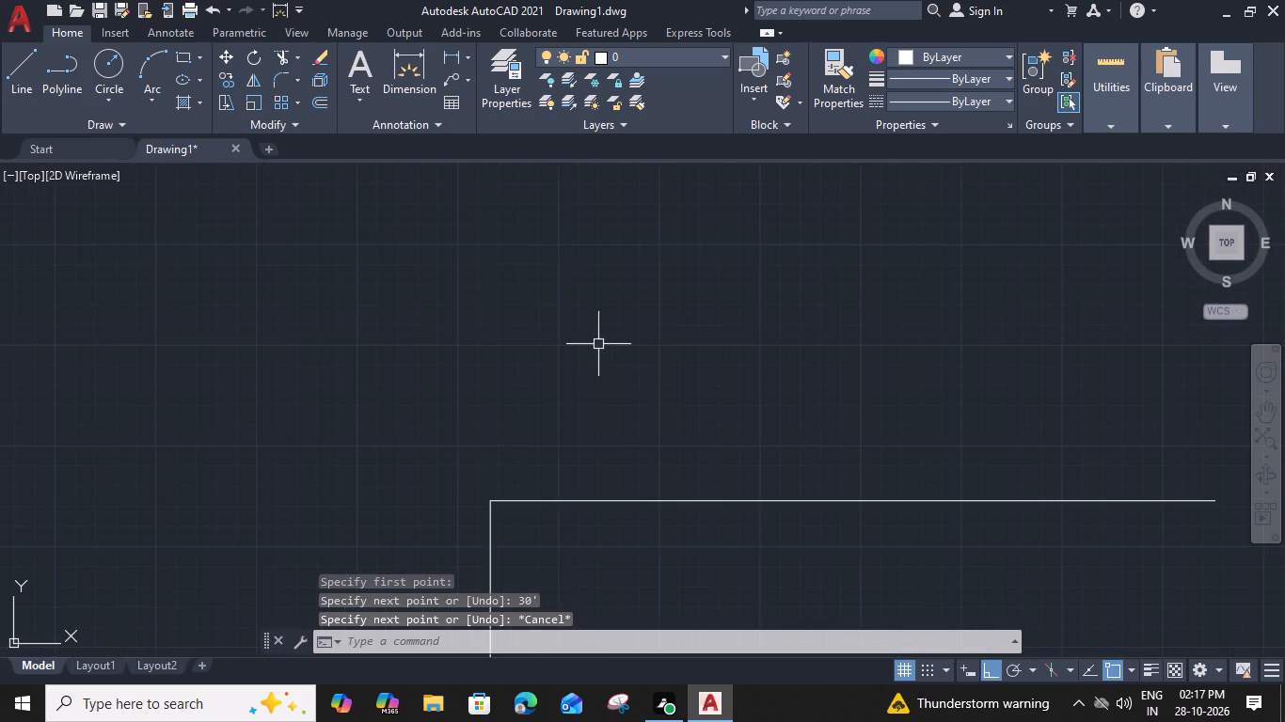
middle_click_drag(603, 370, 550, 229)
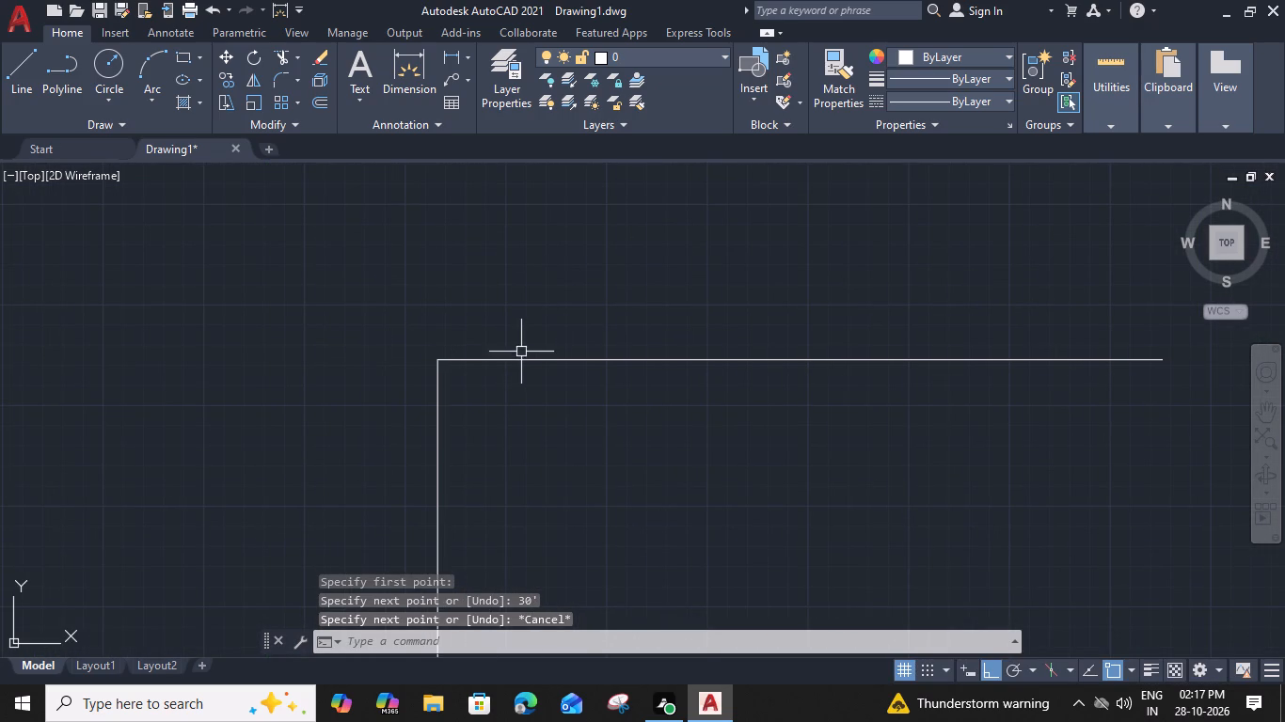
left_click(520, 363)
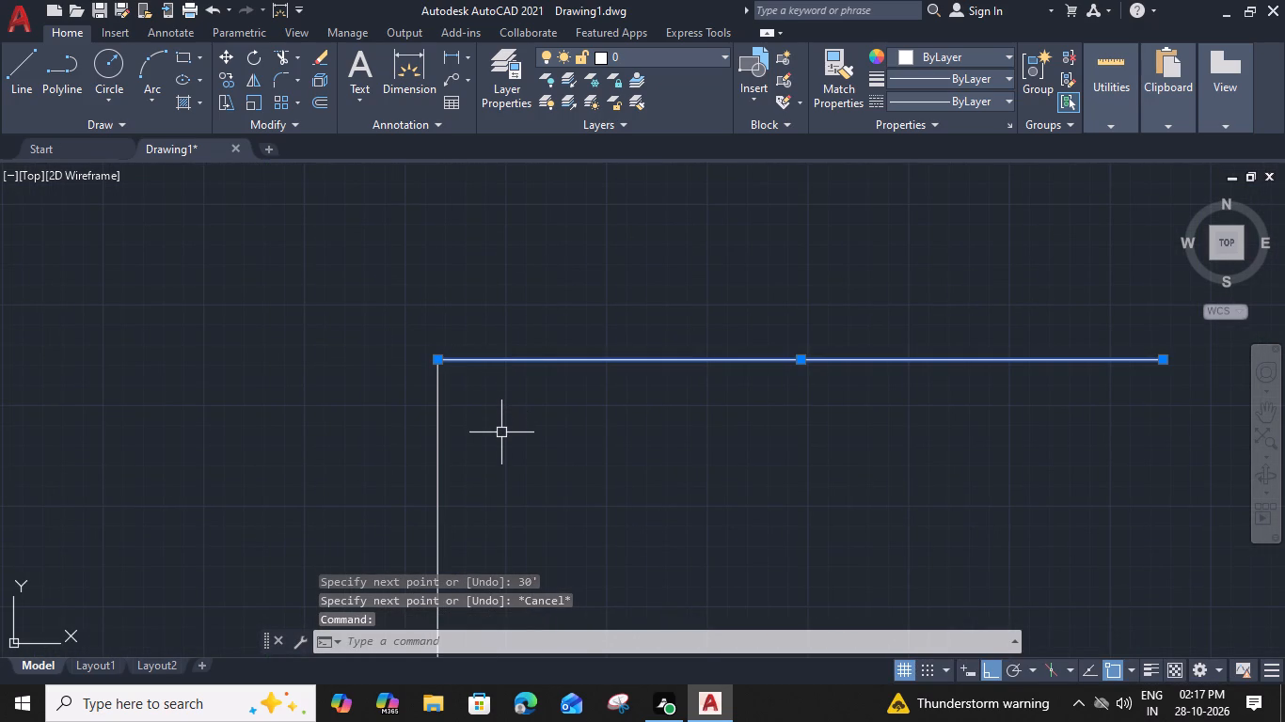
type("o")
key("space")
type("9\"")
key("Return")
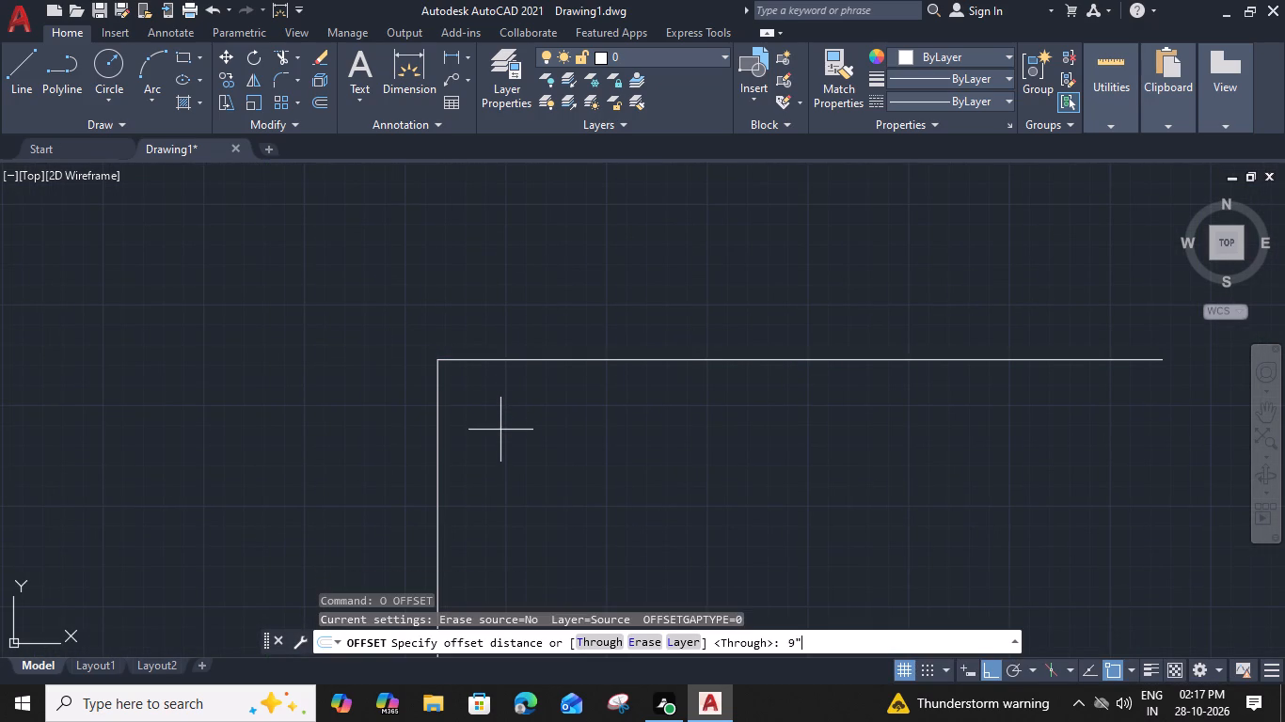
left_click(488, 476)
left_click(436, 410)
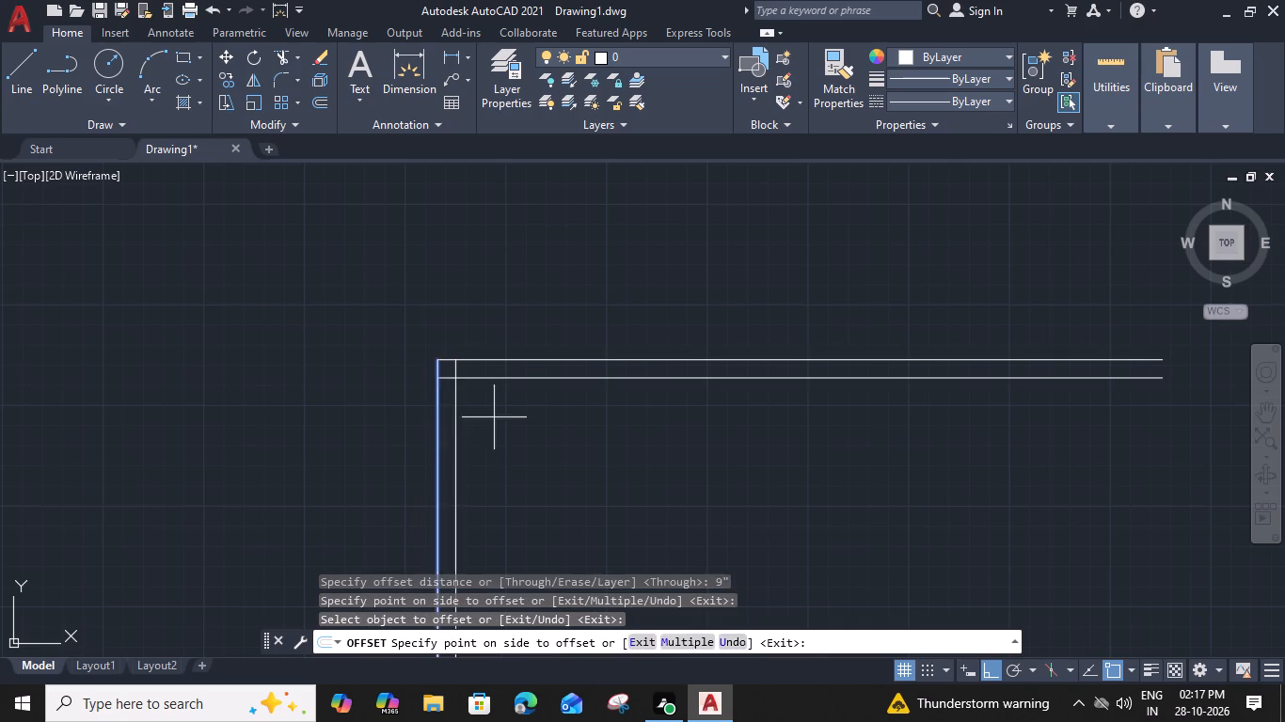
left_click(510, 421)
key("Escape")
Trim the overlapping ends of the inner wall lines at the upper-left wall corner.
type("tr")
key("space")
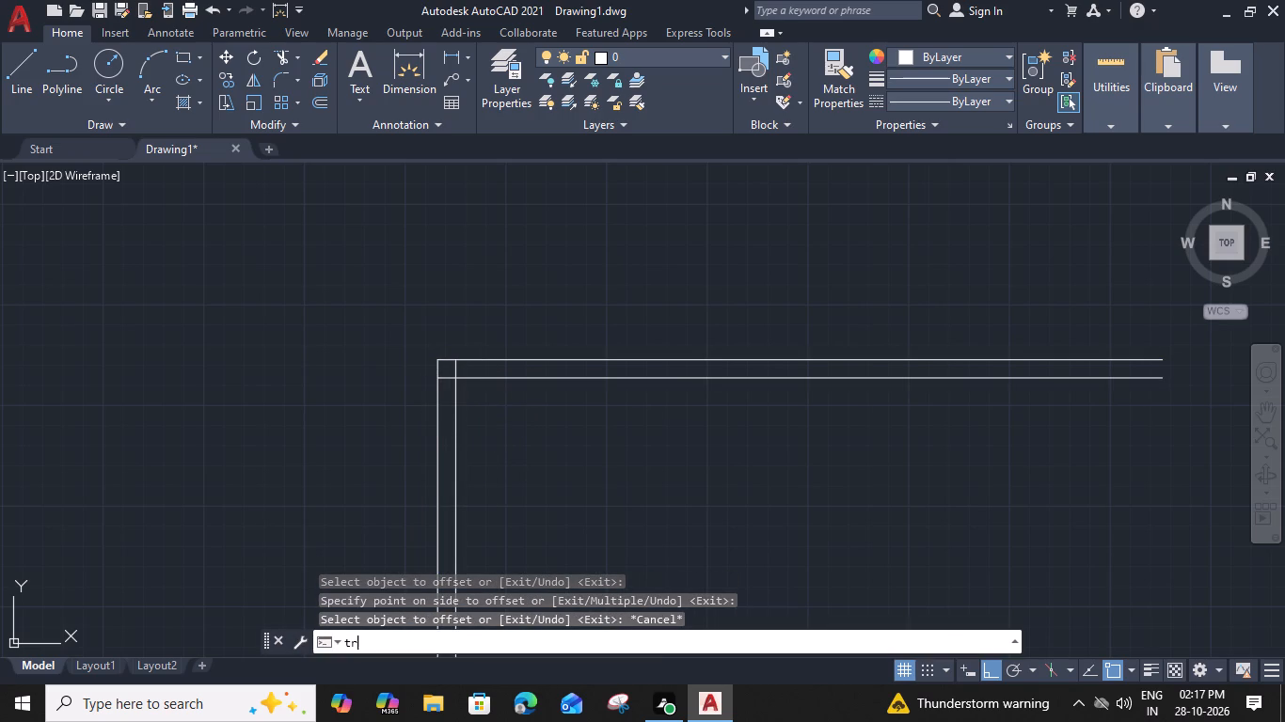
scroll(446, 371, "up", 1)
left_click_drag(475, 360, 466, 365)
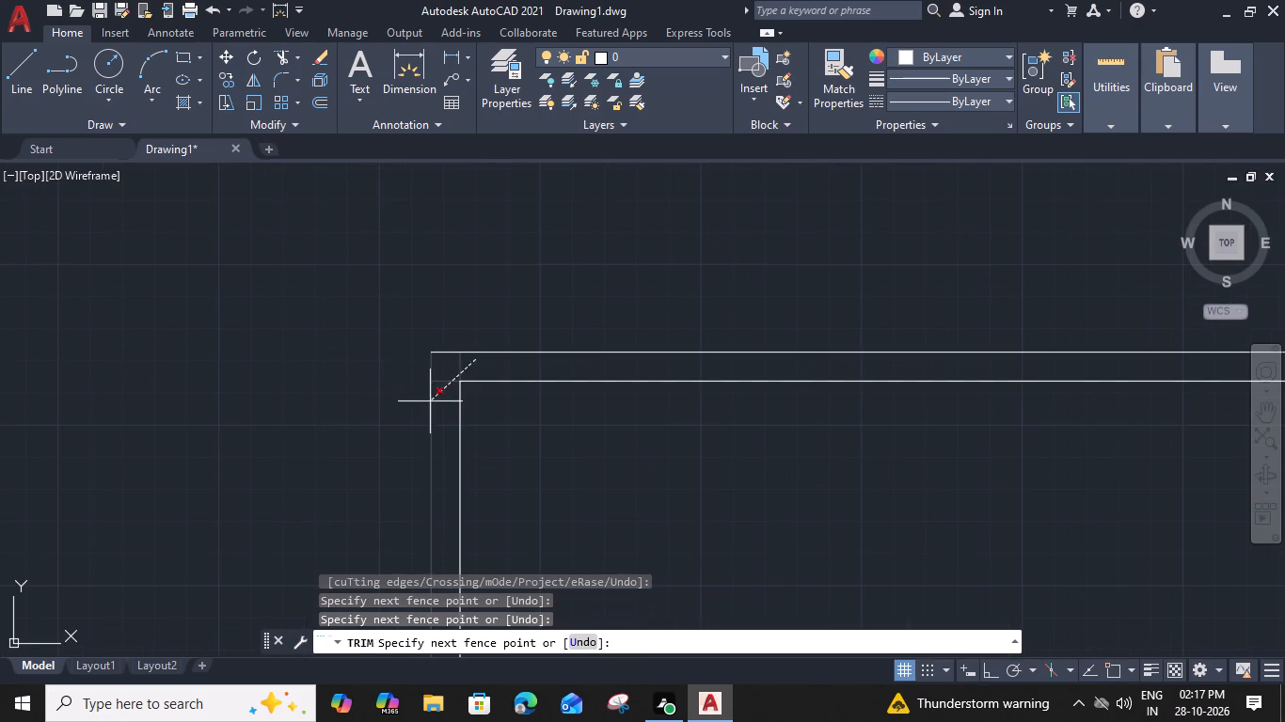
left_click(438, 408)
key("Escape")
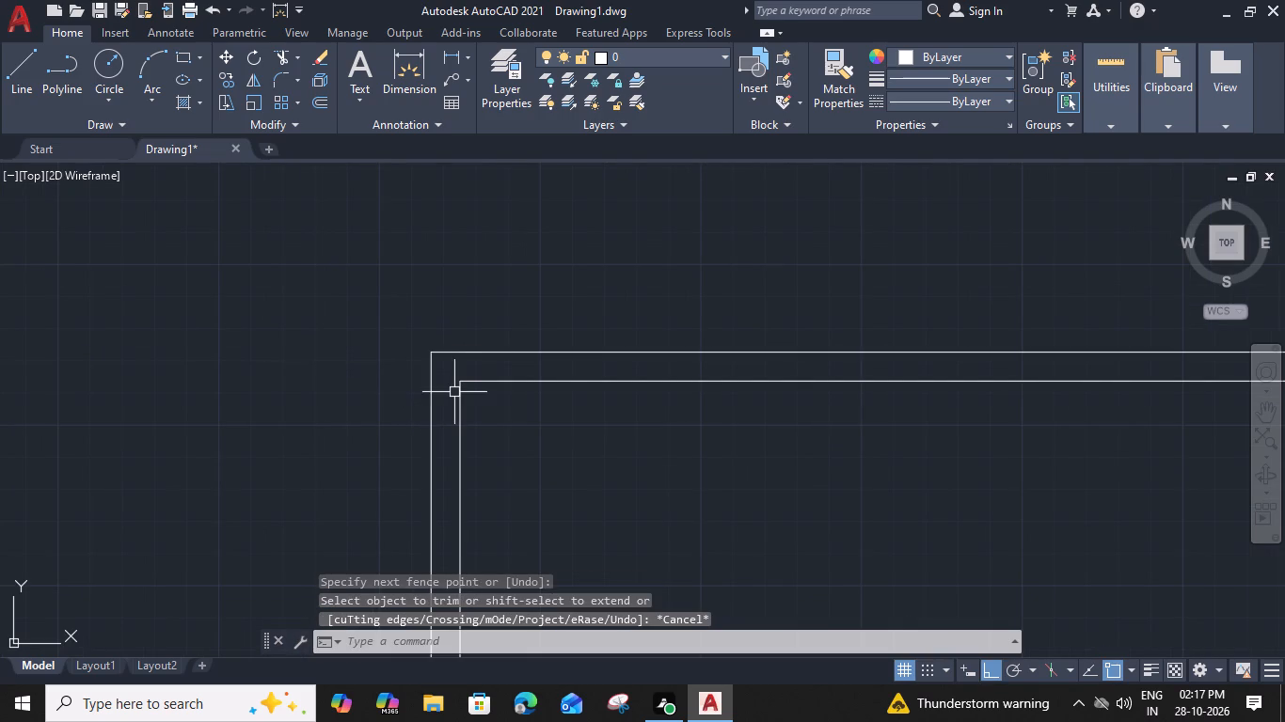
Offset the inner line of the left wall 11' to the right.
left_click(462, 396)
key("o")
key("space")
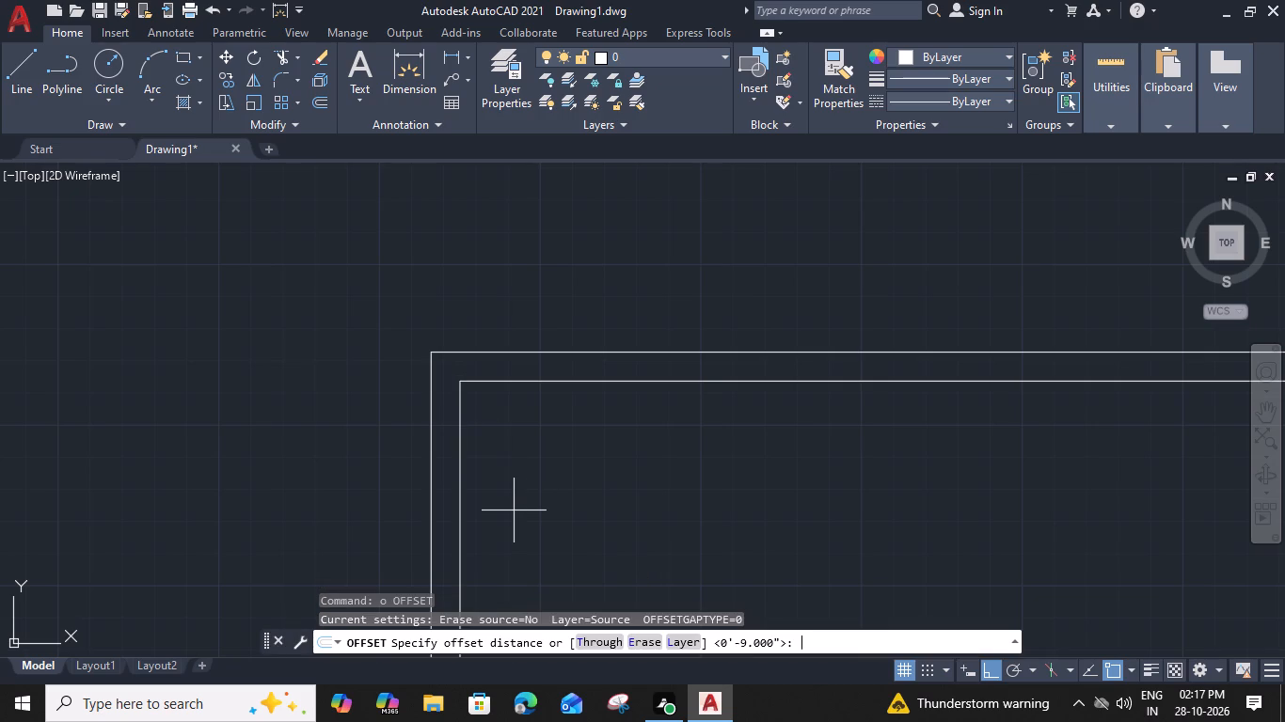
type("11'")
key("space")
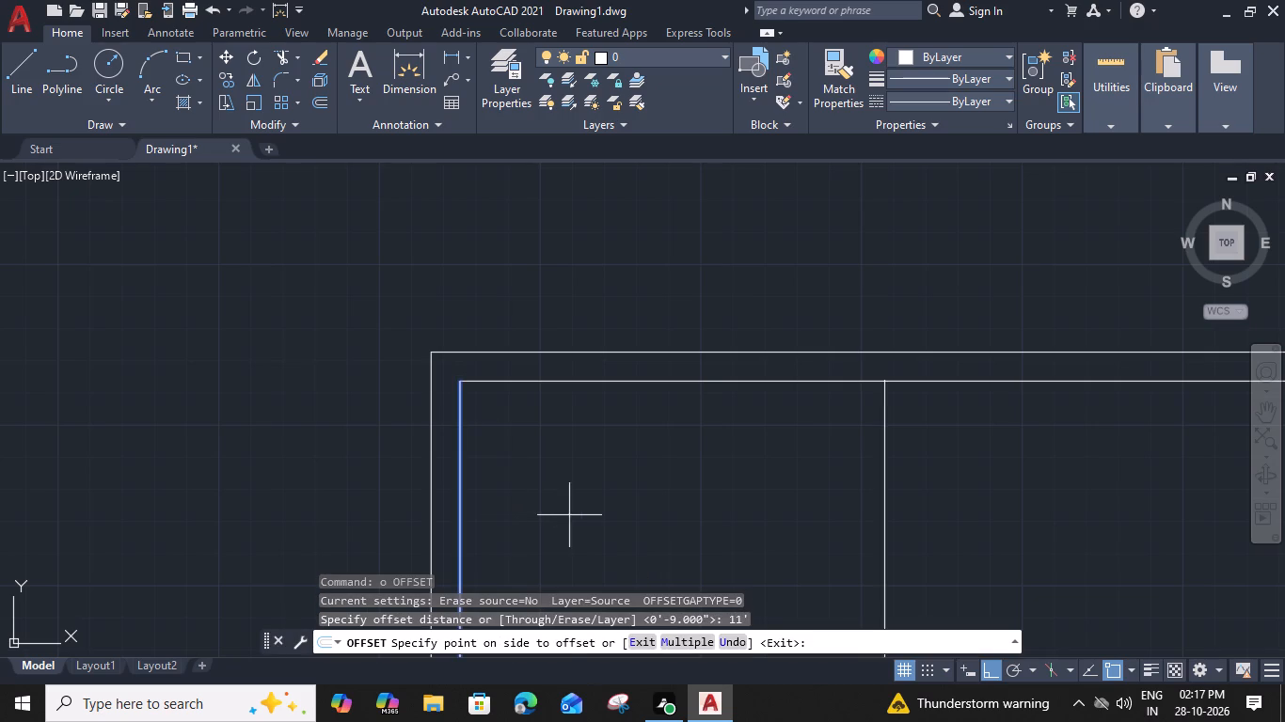
left_click(739, 517)
scroll(742, 517, "down", 2)
middle_click_drag(677, 365, 652, 294)
key("Escape")
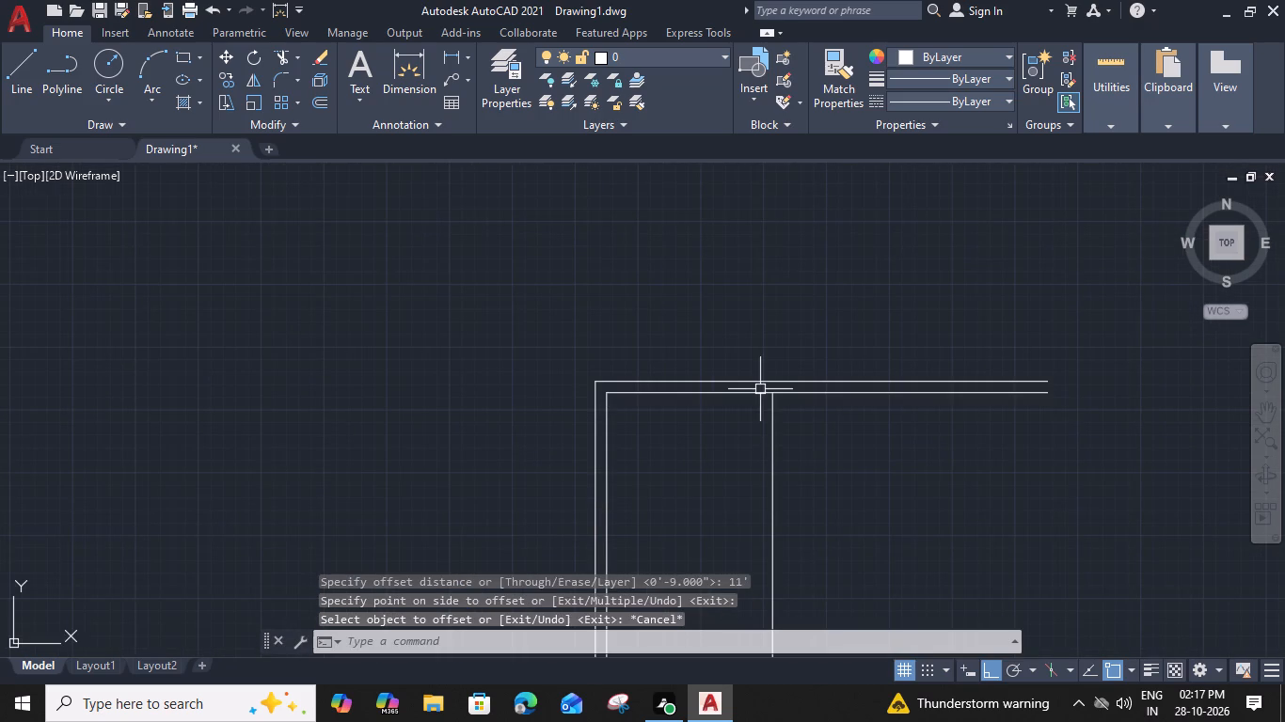
Offset the inner line of the top wall 12' downward.
left_click(815, 392)
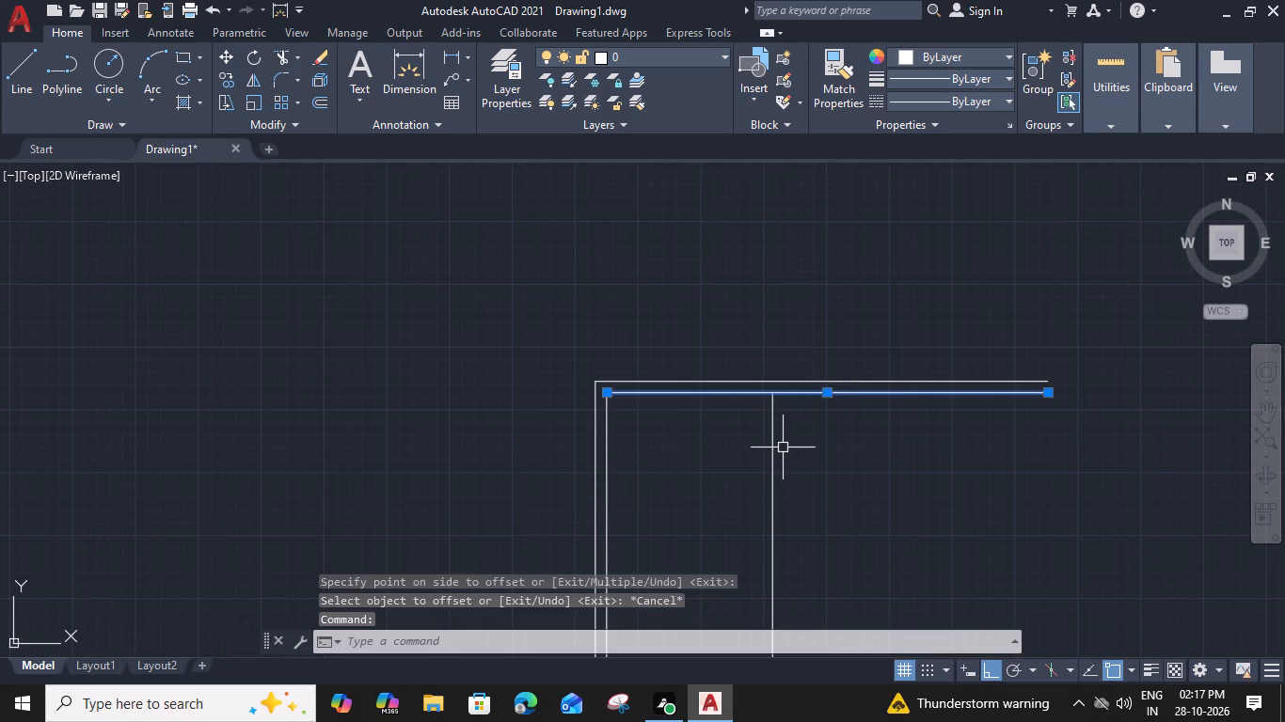
type("o 12")
key("apostrophe")
key("space")
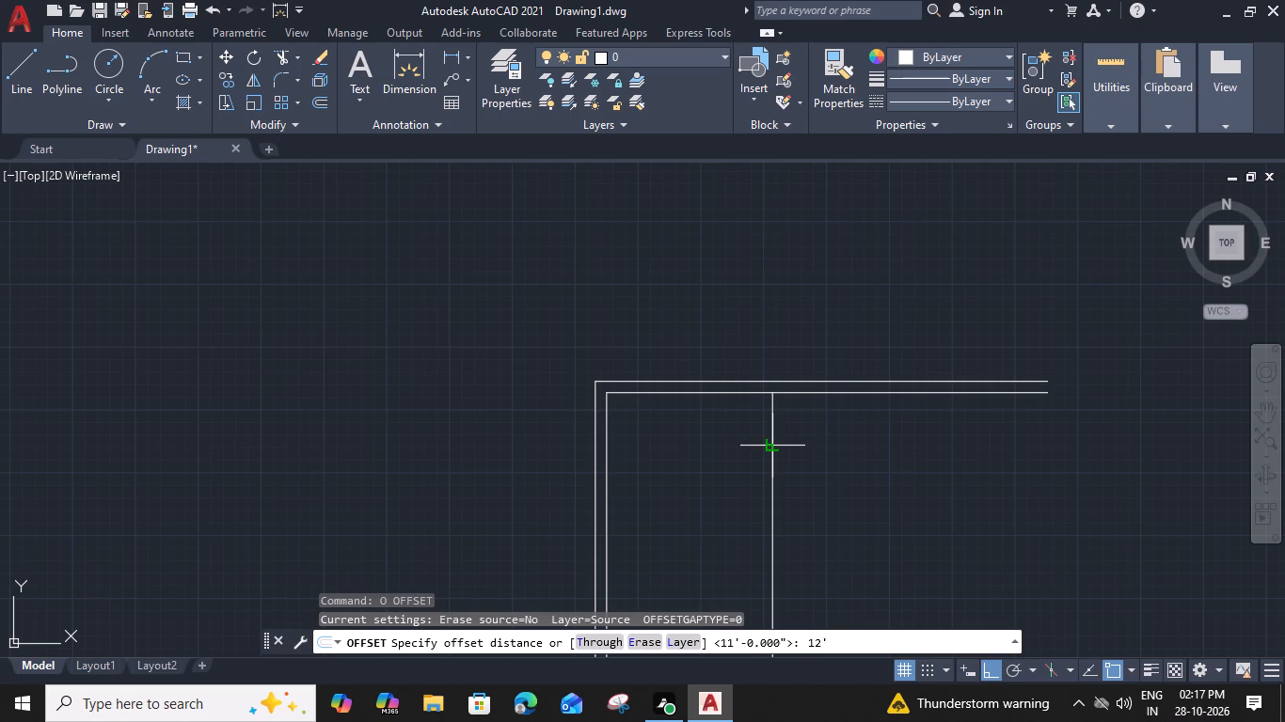
left_click_drag(784, 535, 785, 543)
key("Escape")
Offset the vertical partition line 6" to the right and the horizontal partition line 6" downward to give both partitions thickness.
middle_click_drag(787, 531, 718, 428)
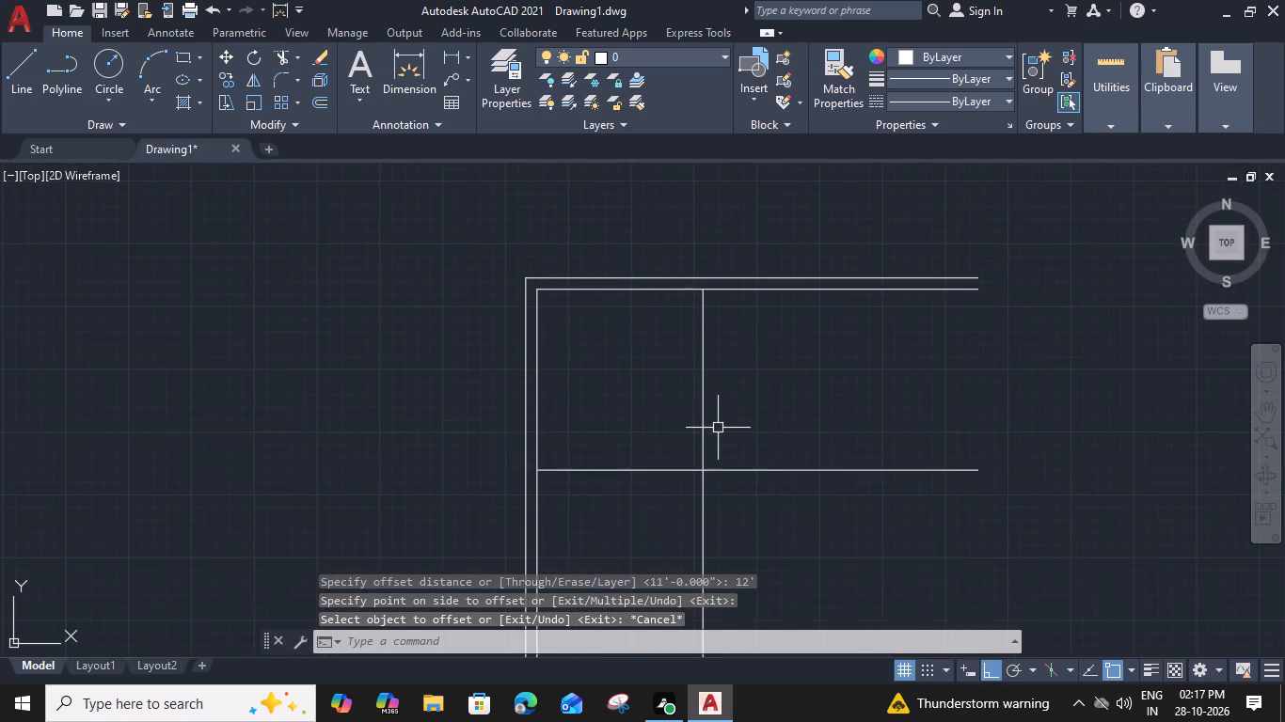
left_click(705, 430)
type("o")
key("space")
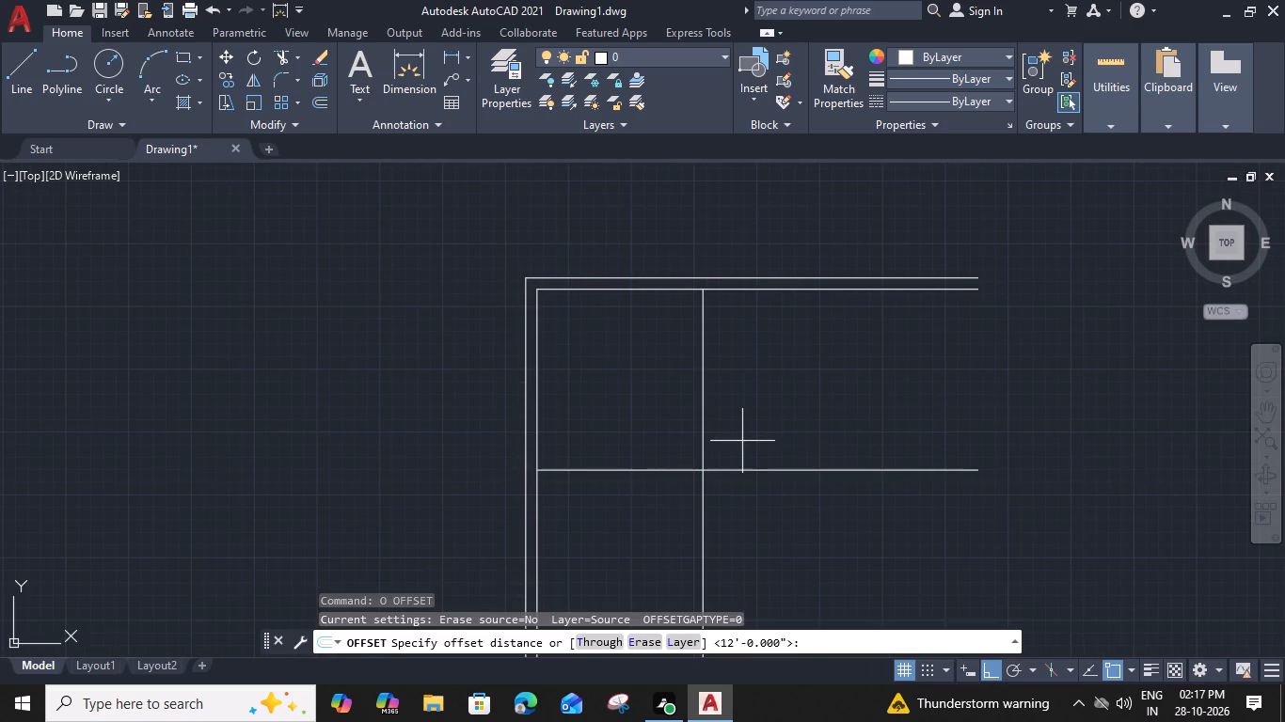
key("6")
key("shift+quotedbl")
key("Return")
left_click(766, 459)
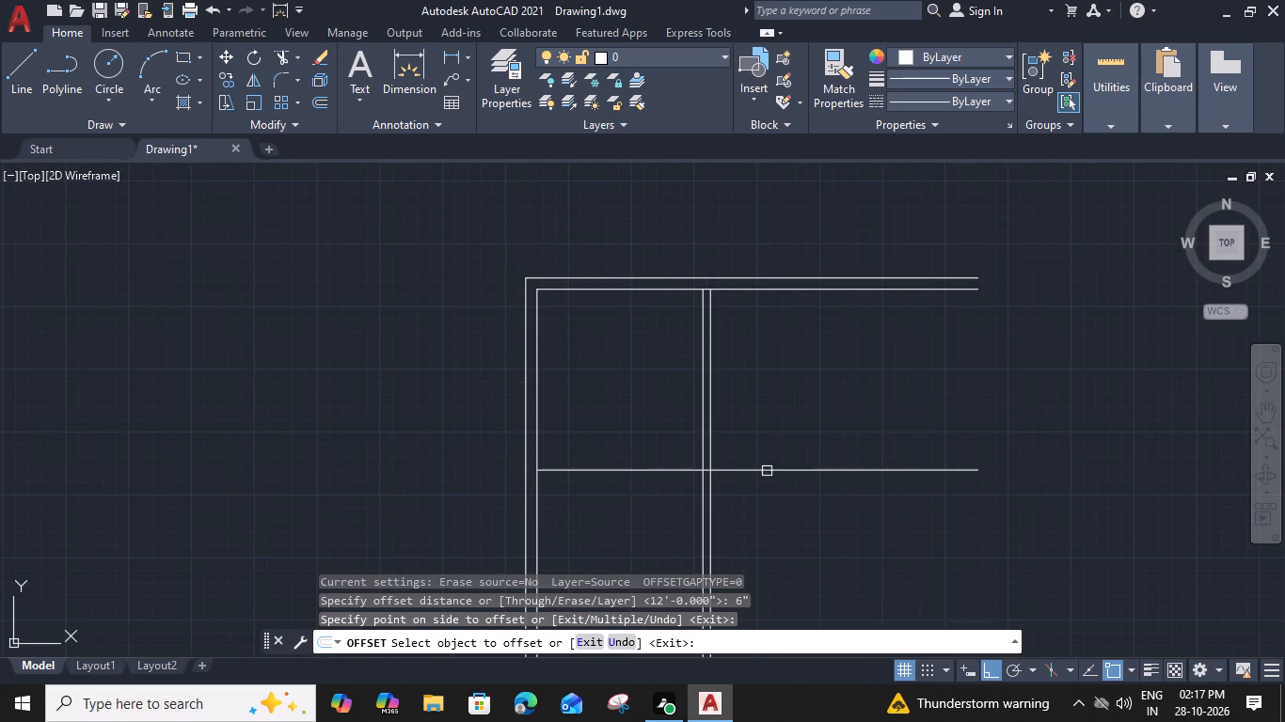
left_click(767, 471)
left_click(758, 522)
key("Escape")
Trim the inner lines of the top and left walls between the partition lines where the partitions meet them.
type("tr")
key("space")
scroll(690, 255, "up", 3)
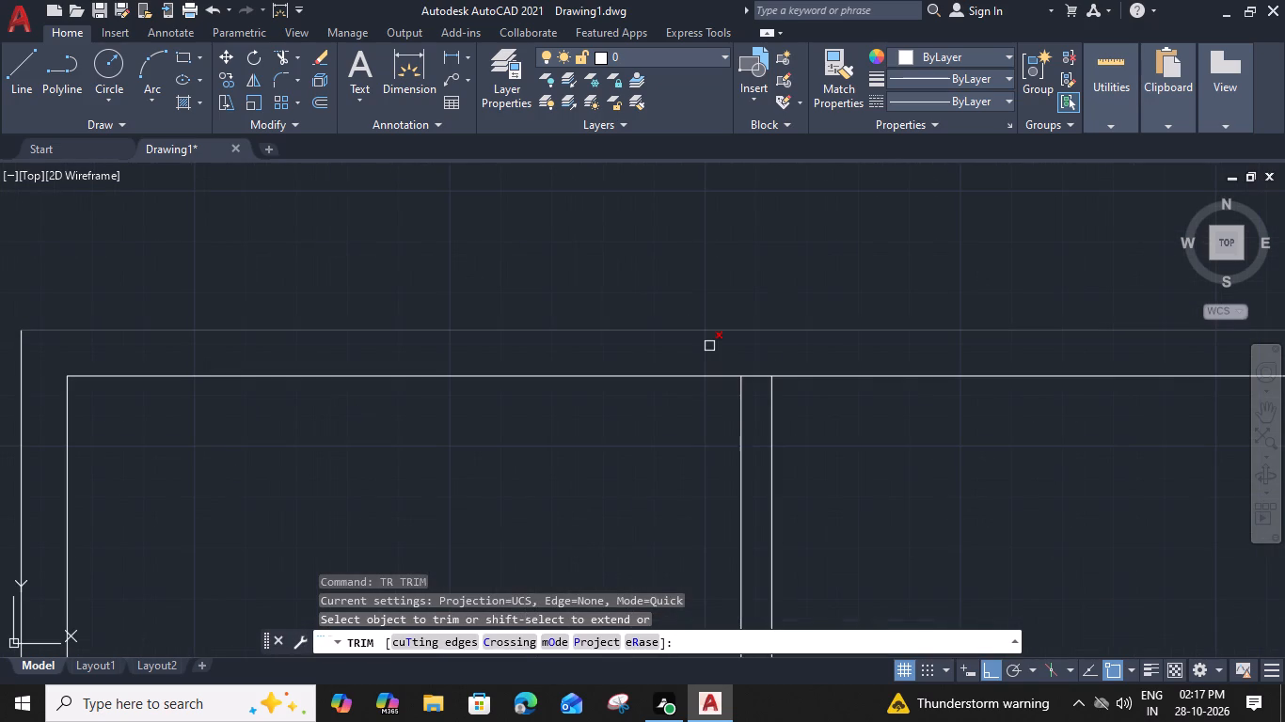
left_click(752, 374)
scroll(752, 375, "down", 4)
scroll(655, 493, "up", 4)
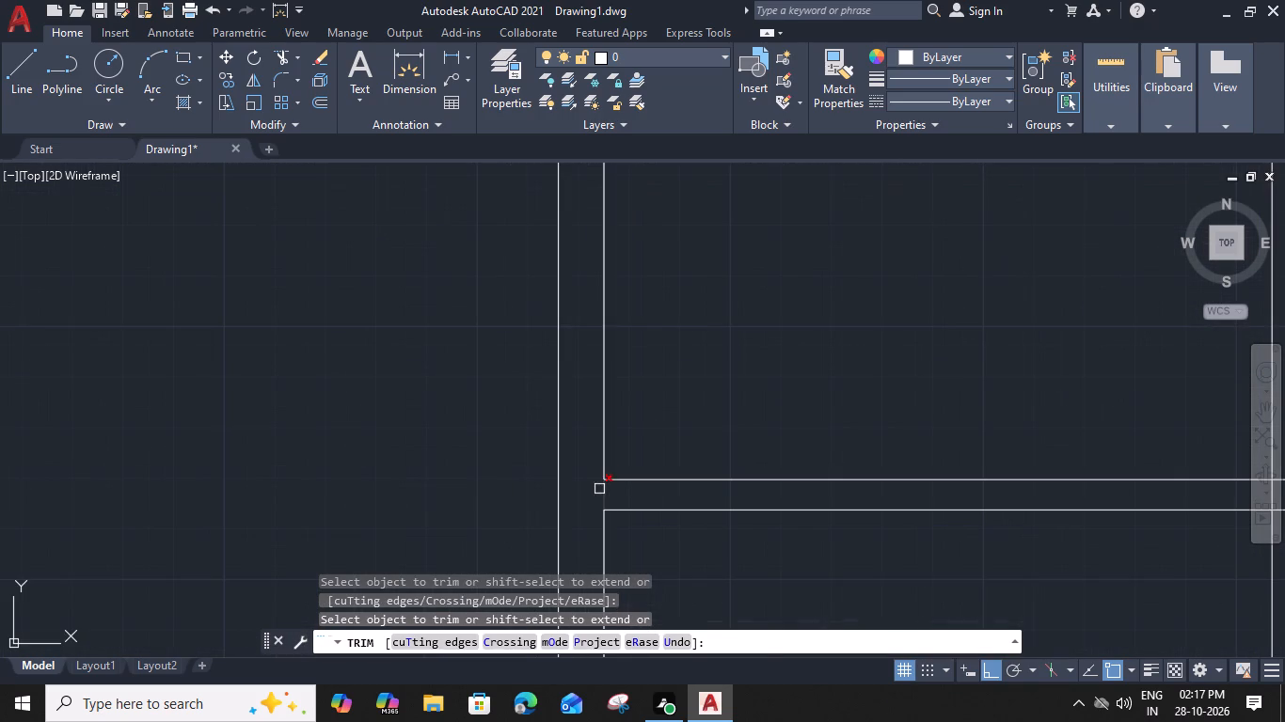
left_click(604, 494)
Trim the horizontal partition lines beyond the vertical partition and clear the overlapping segments where the two partitions meet.
scroll(606, 494, "down", 2)
middle_click_drag(784, 510, 546, 419)
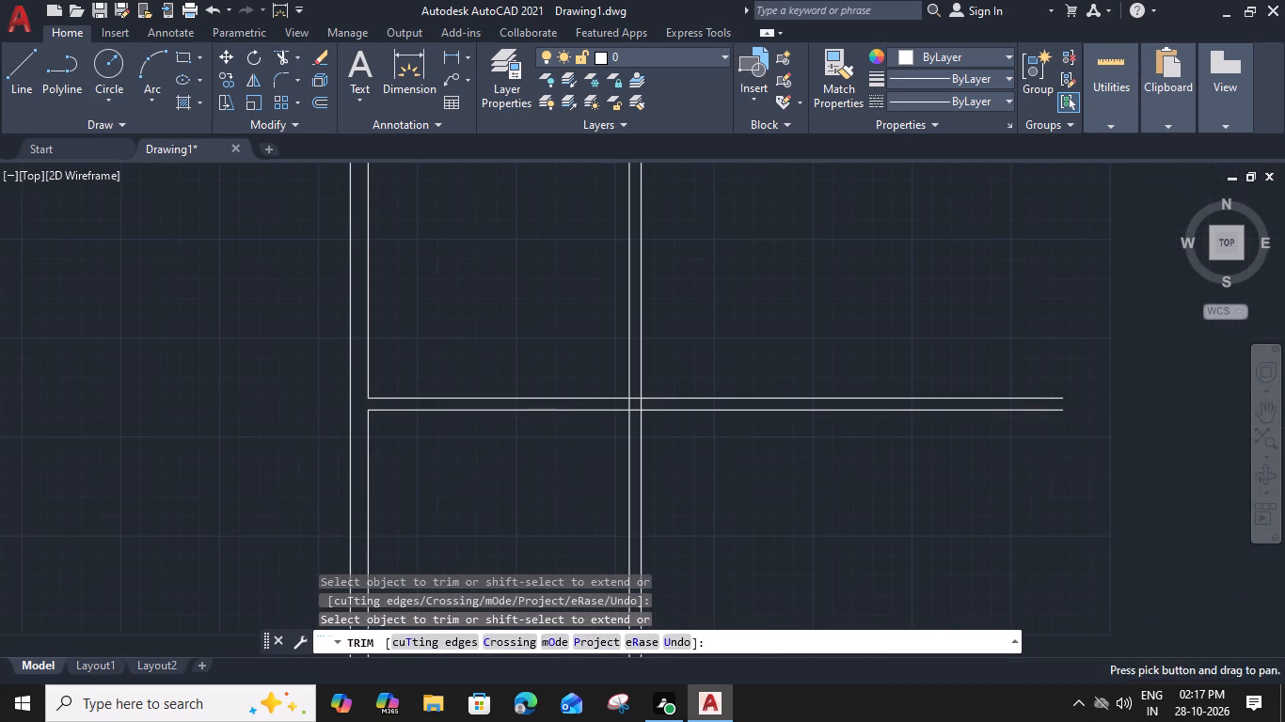
left_click(726, 378)
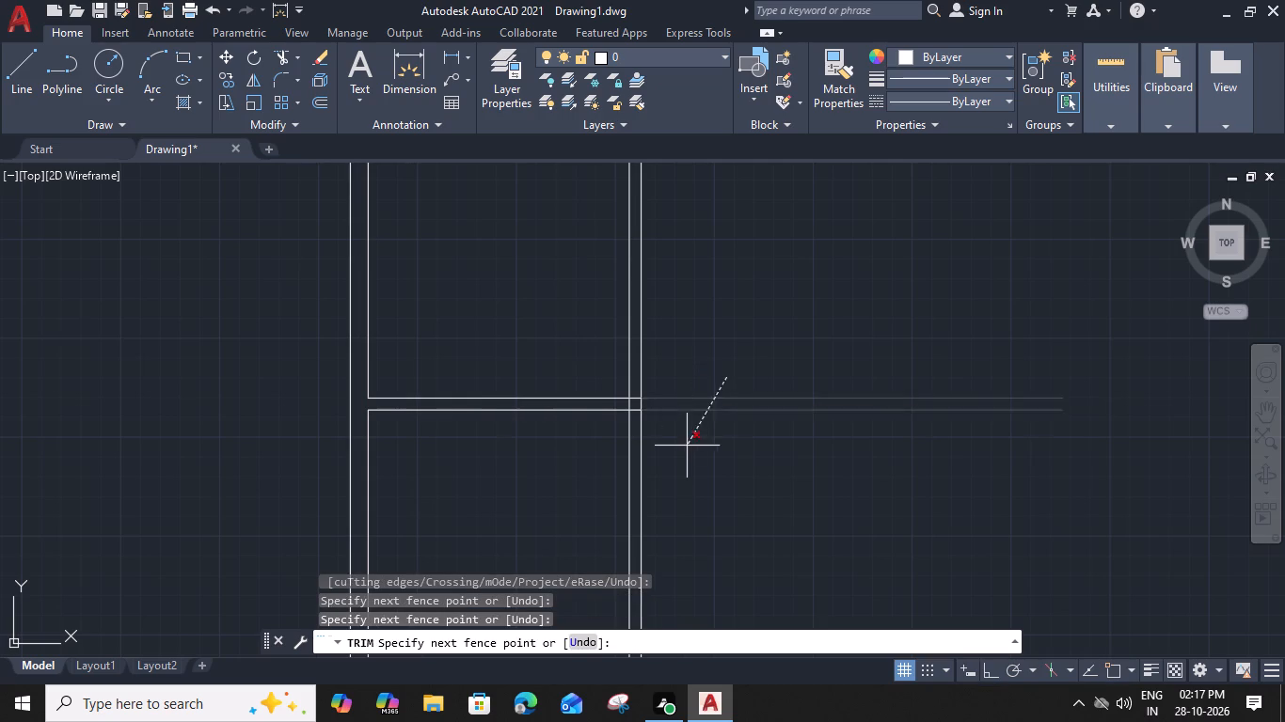
left_click(683, 451)
scroll(636, 399, "up", 2)
left_click(622, 403)
left_click(643, 388)
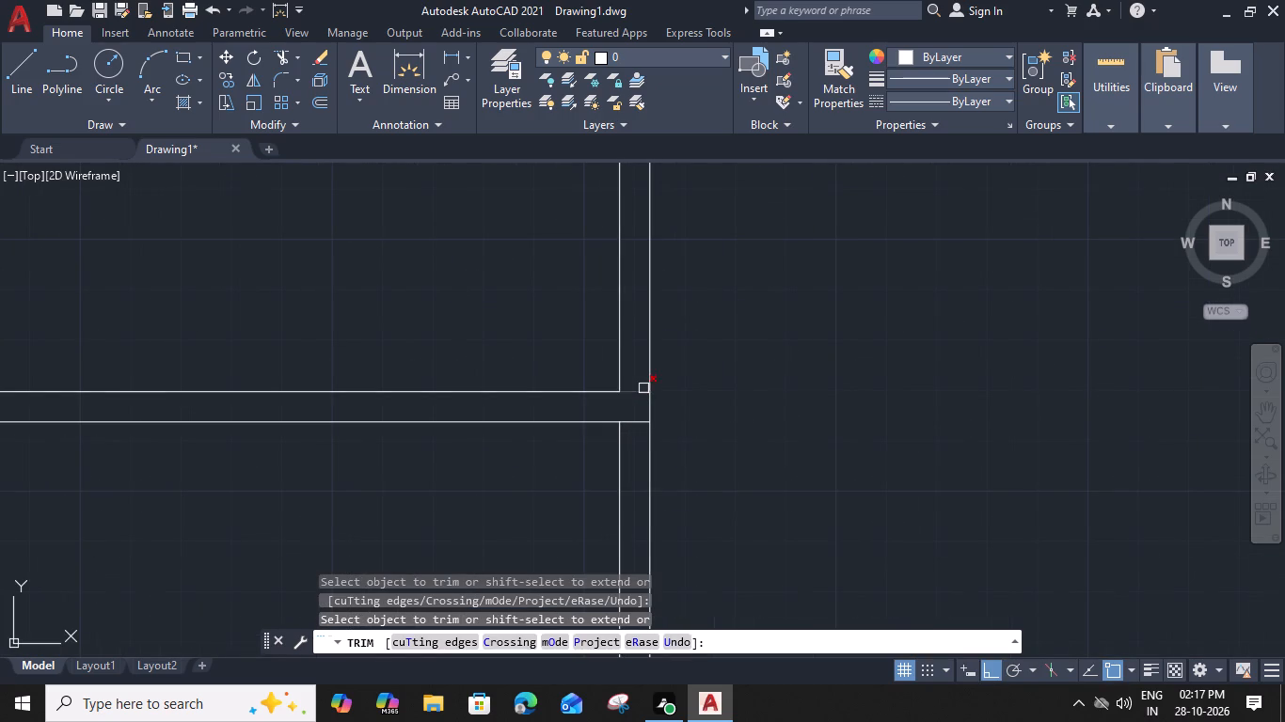
left_click(633, 424)
key("Escape")
Offset the lower line of the horizontal partition 12' downward.
scroll(633, 419, "down", 3)
middle_click_drag(510, 467, 528, 420)
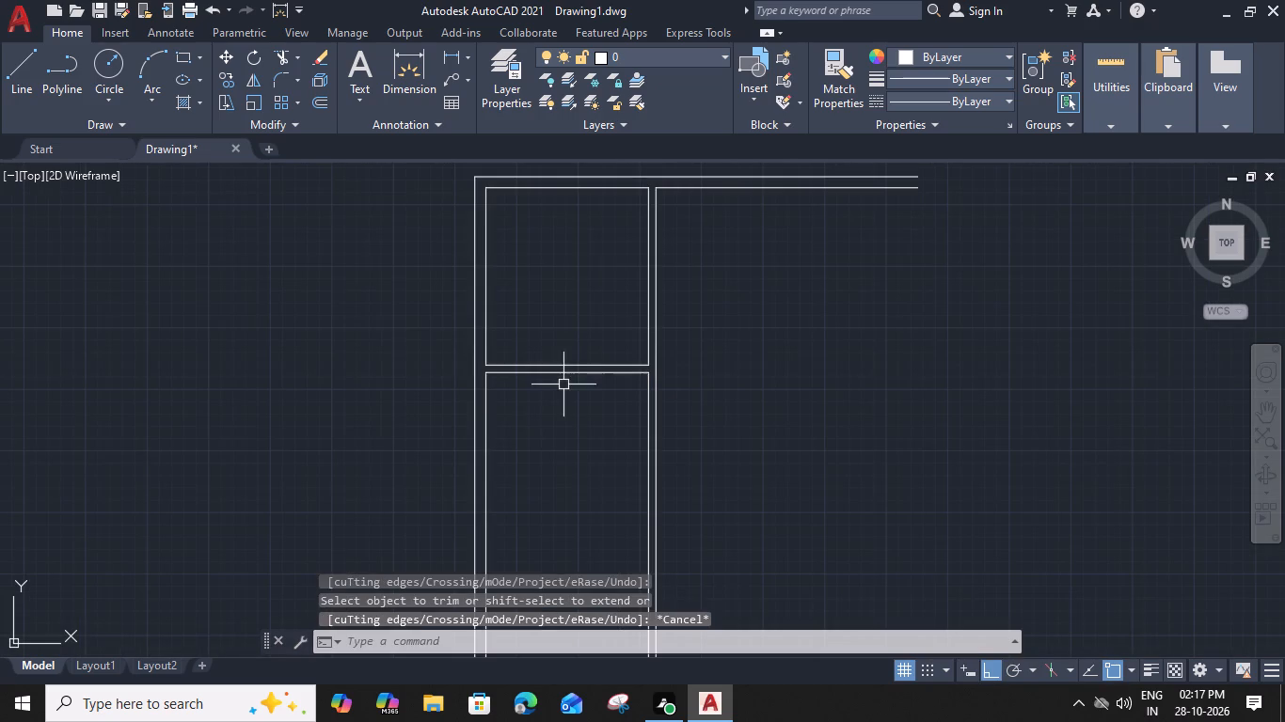
left_click(569, 373)
type("o")
key("space")
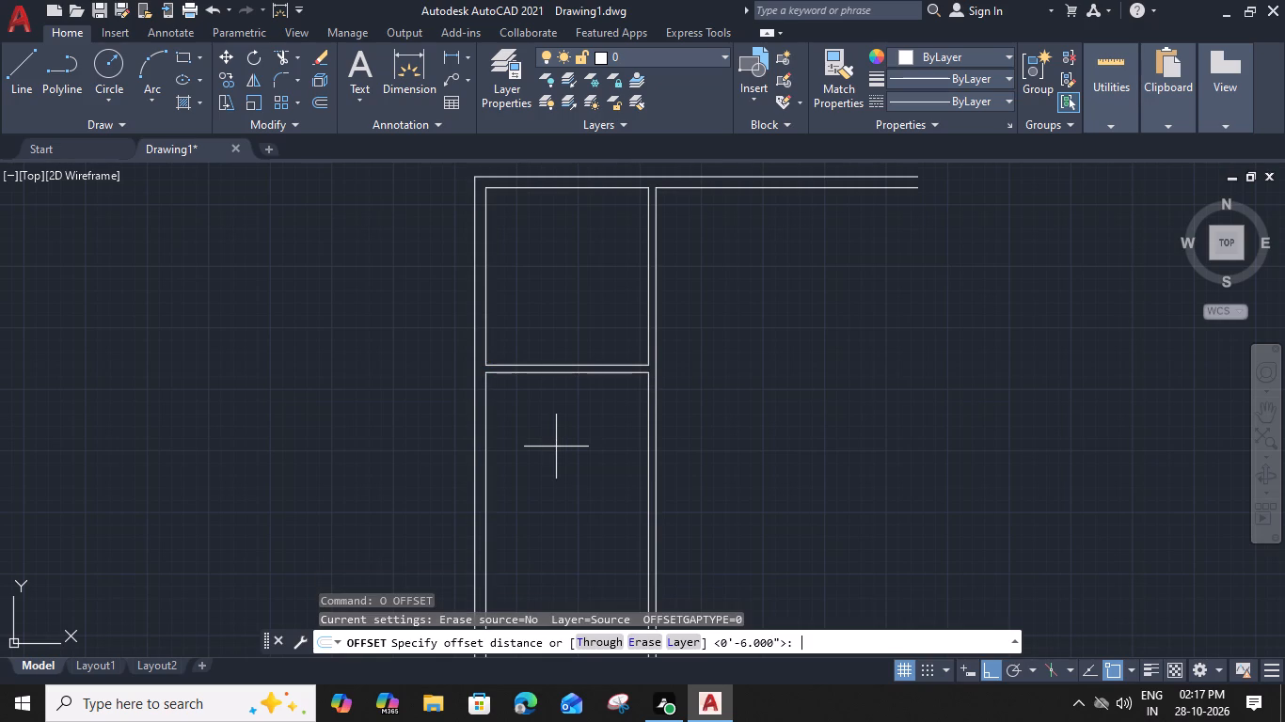
type("12")
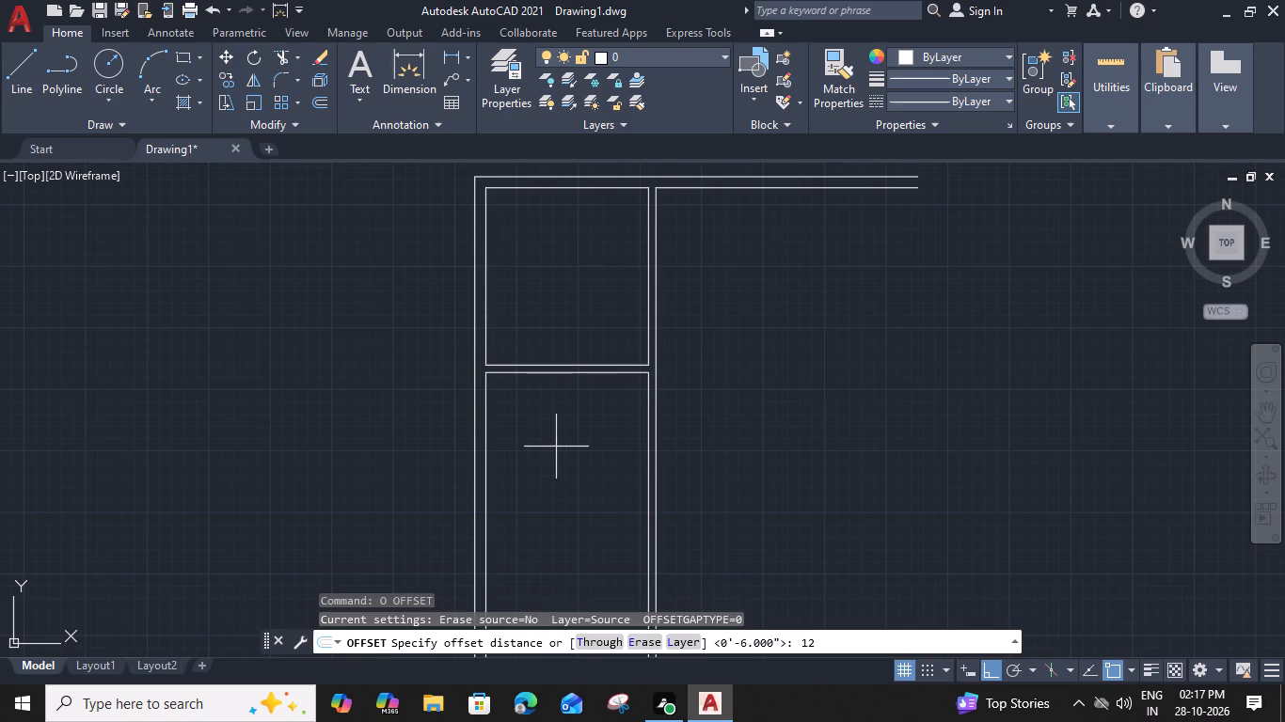
key("apostrophe")
key("space")
left_click(550, 521)
middle_click_drag(557, 502, 567, 415)
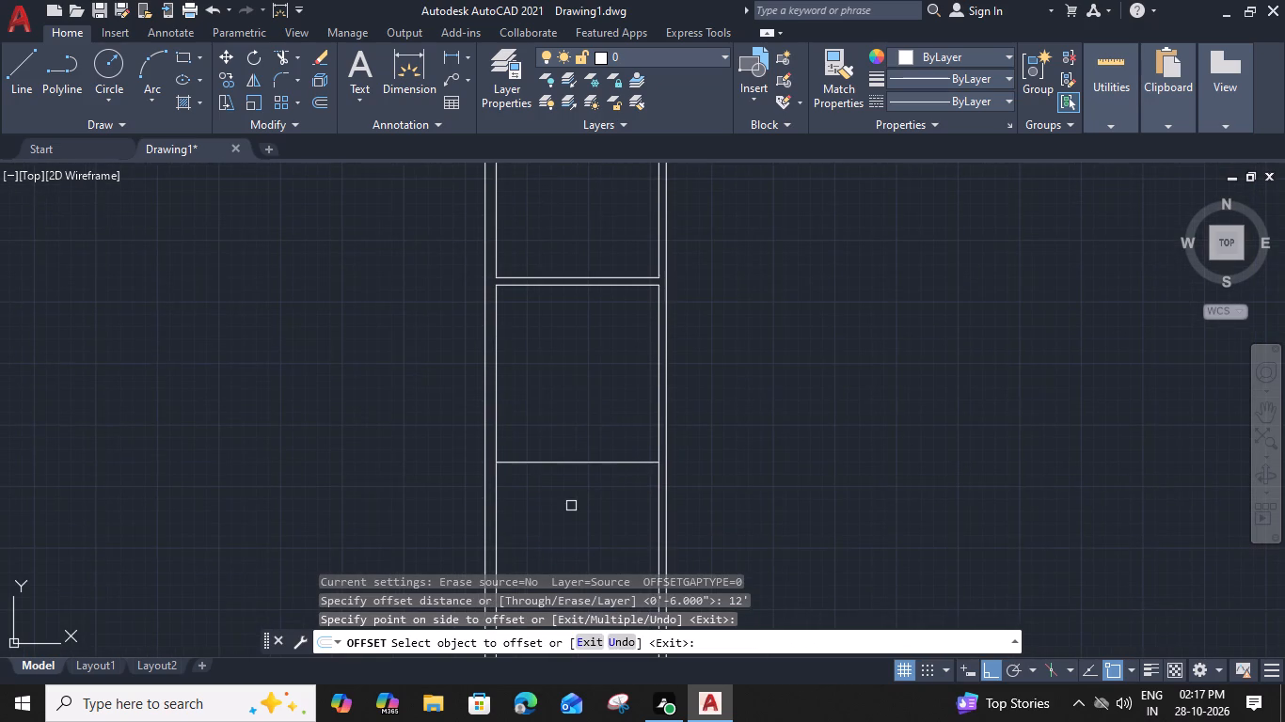
left_click(571, 506)
key("Escape")
Offset the new horizontal line 6" downward to form the second horizontal partition.
left_click(581, 460)
type("o")
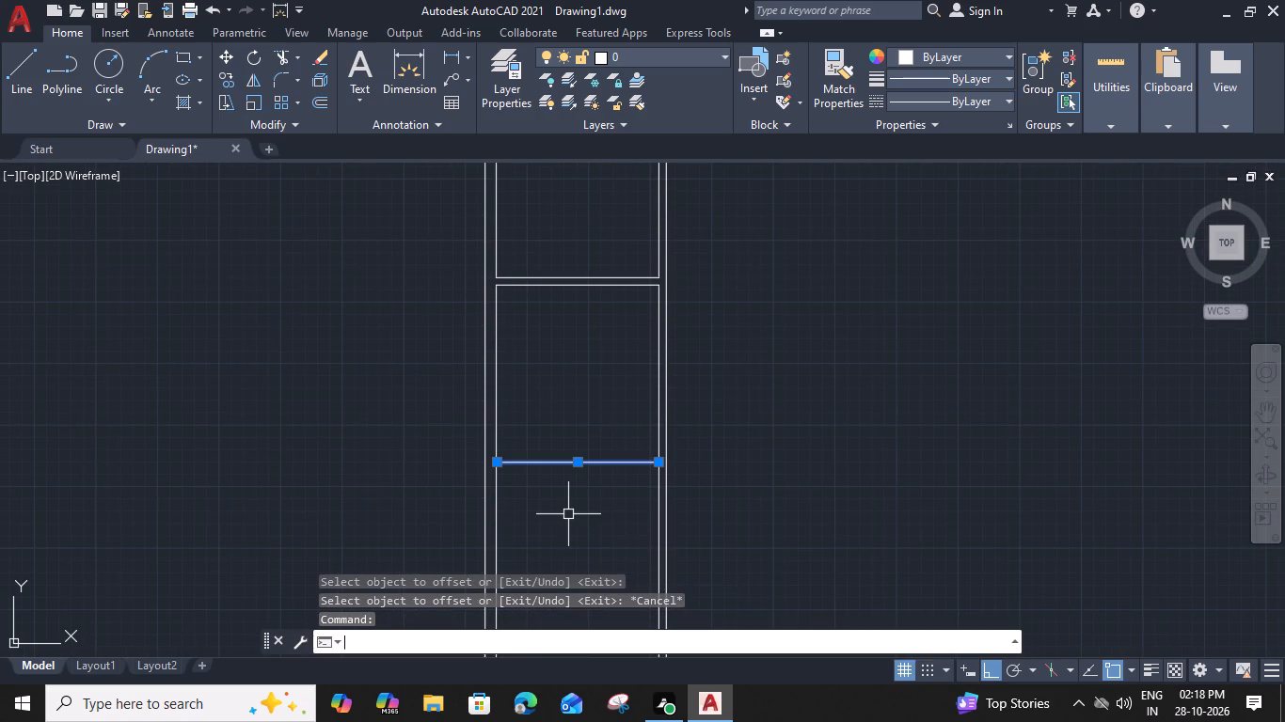
key("space")
key("6")
key("shift+quotedbl")
key("Return")
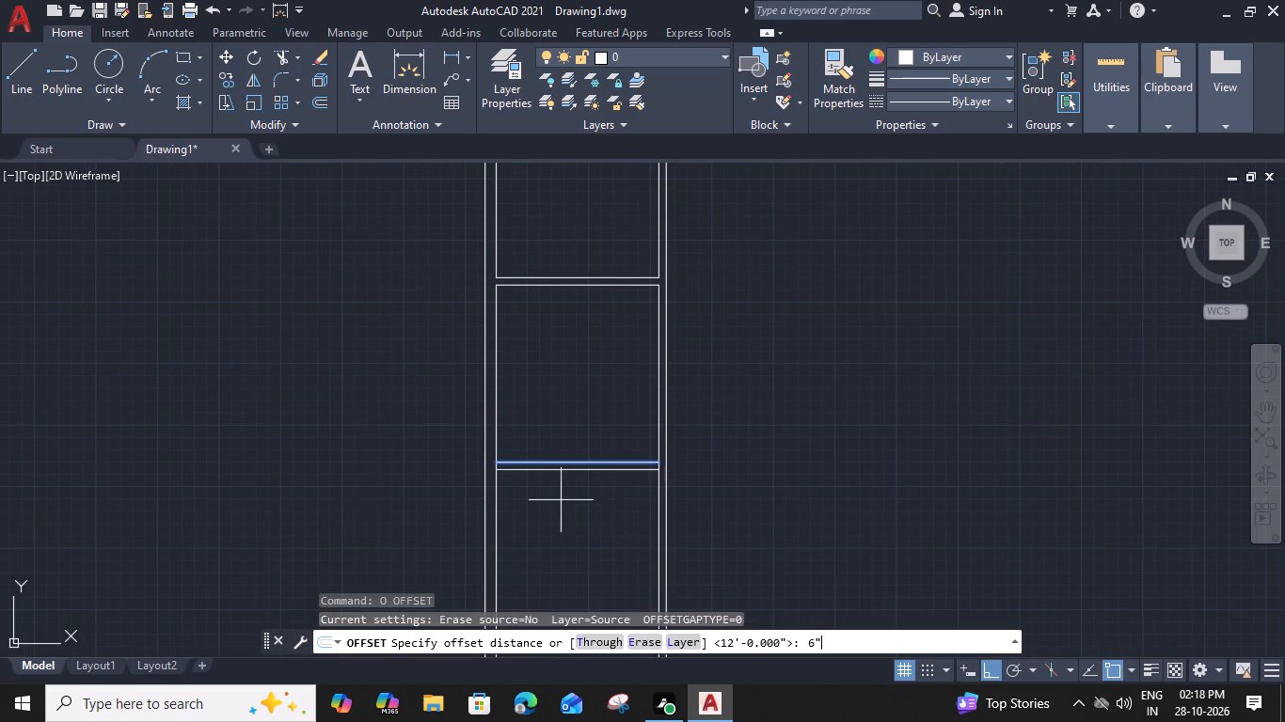
left_click(555, 526)
key("Escape")
Trim the wall lines between the second horizontal partition's lines at both ends, extending its lower line to the vertical partition's right line.
type("tr")
key("space")
scroll(478, 468, "up", 3)
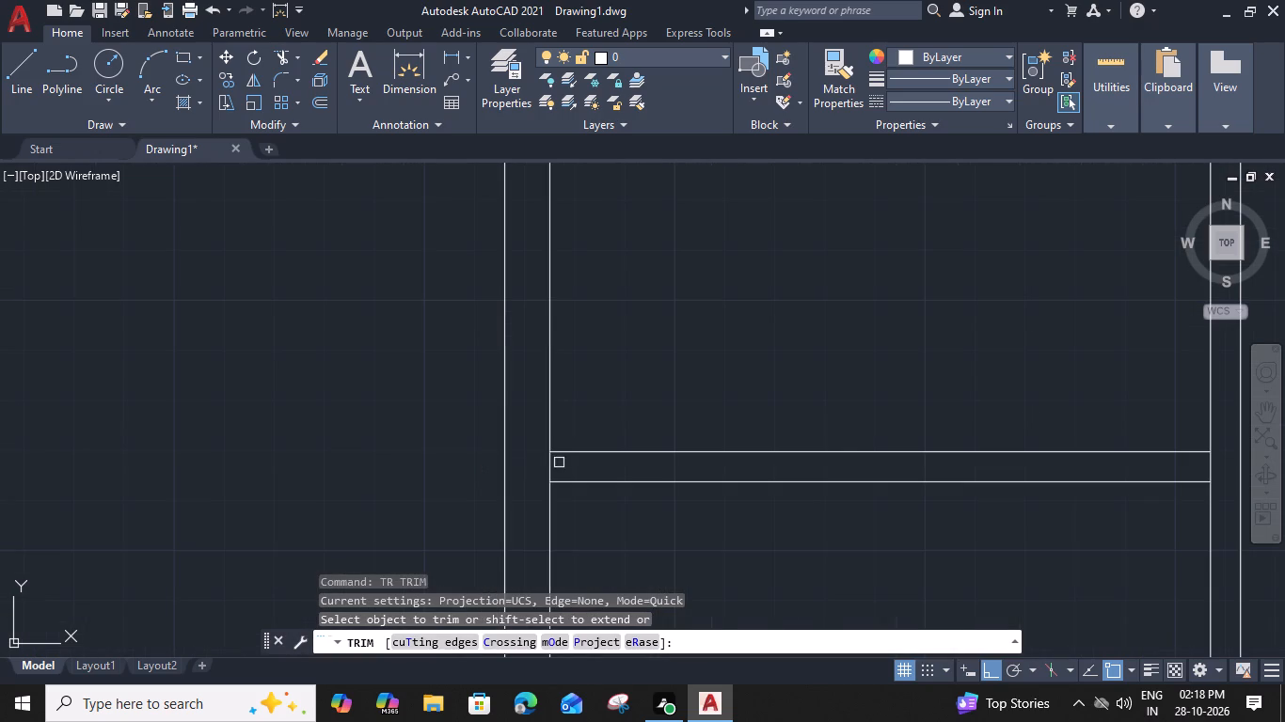
left_click(548, 463)
scroll(548, 463, "down", 2)
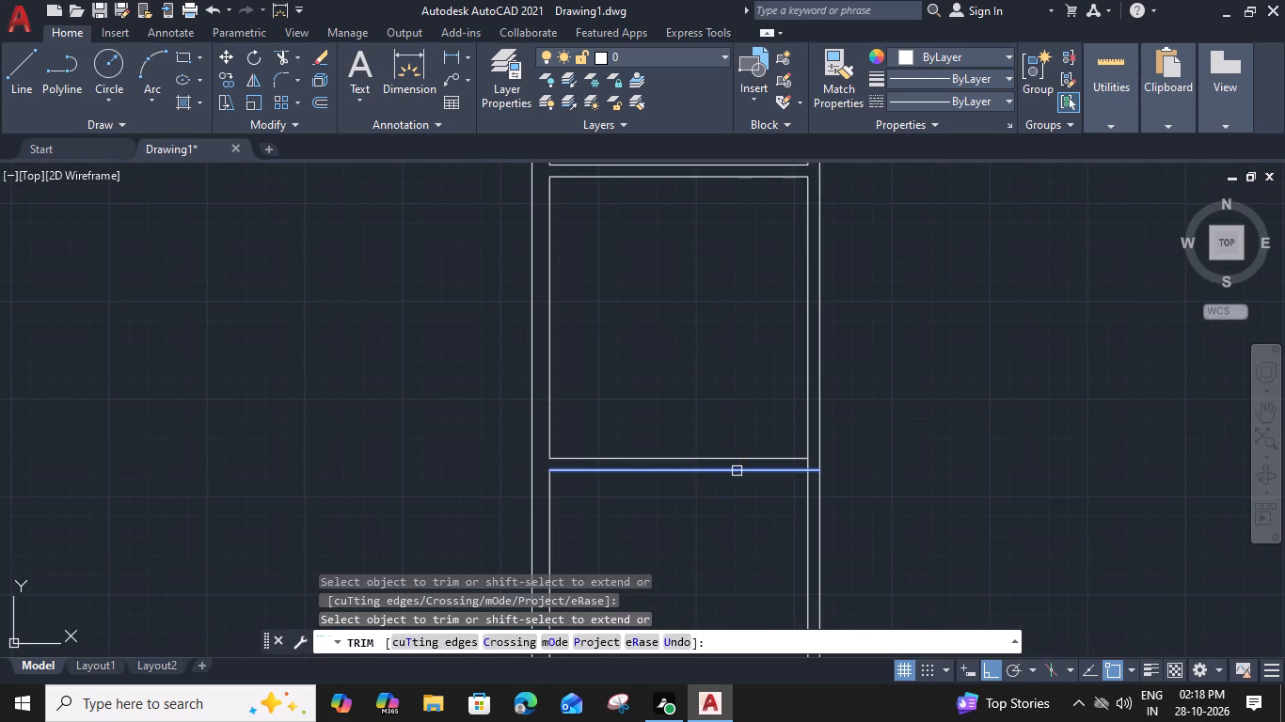
left_click(739, 471, "shift")
scroll(808, 463, "up", 3)
left_click(811, 466)
scroll(815, 465, "down", 3)
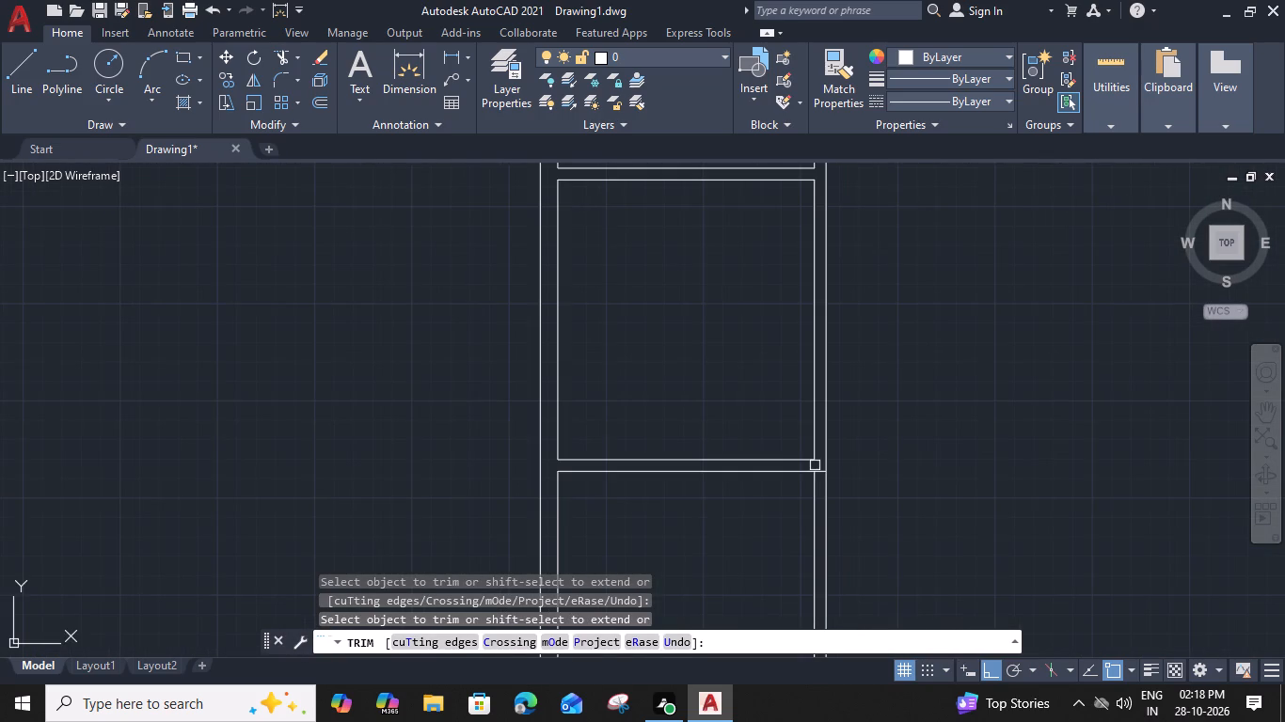
middle_click_drag(708, 507, 707, 362)
key("Escape")
Offset the right line of the vertical partition 7' to the right.
middle_click_drag(745, 257, 739, 264)
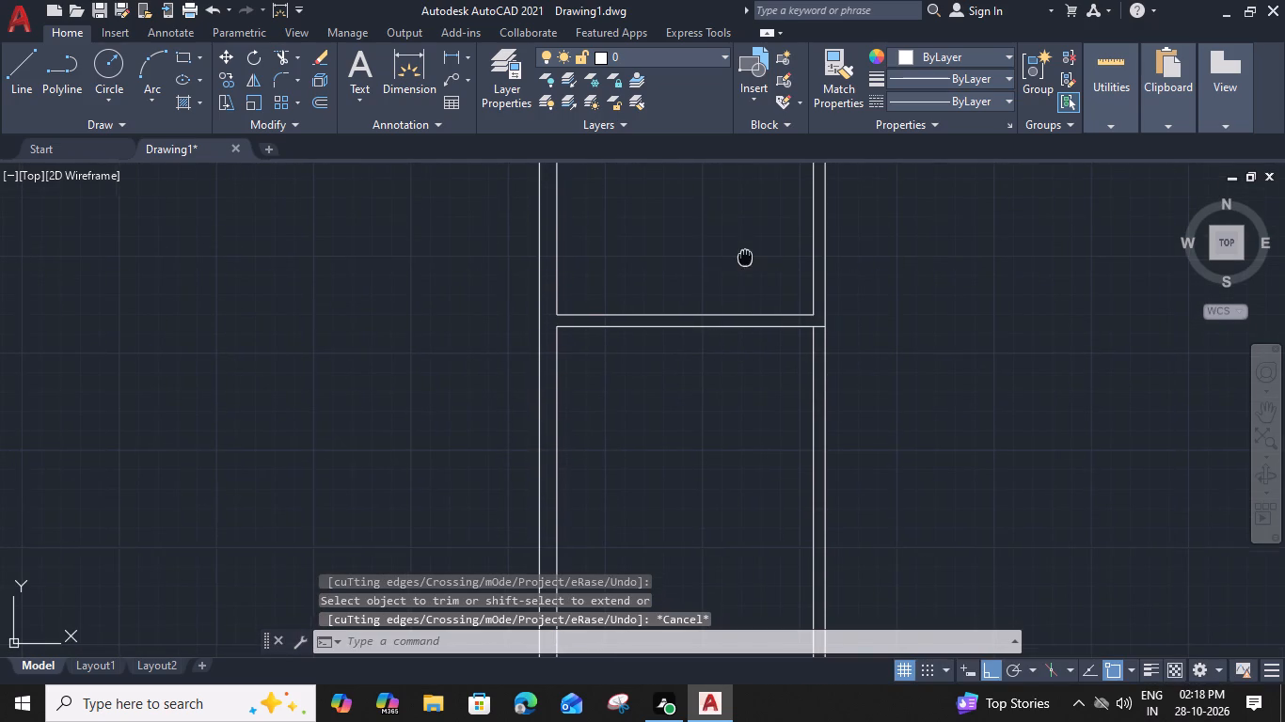
middle_click_drag(739, 264, 309, 674)
middle_click_drag(485, 251, 657, 354)
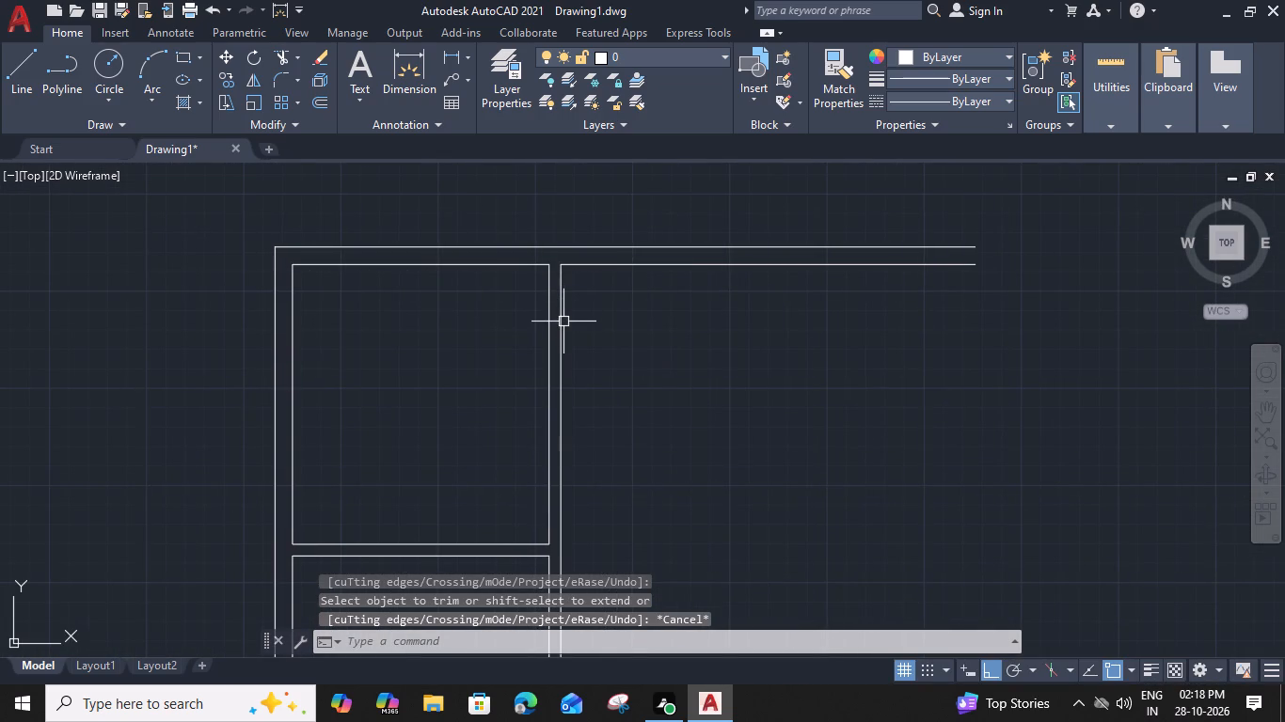
left_click(559, 331)
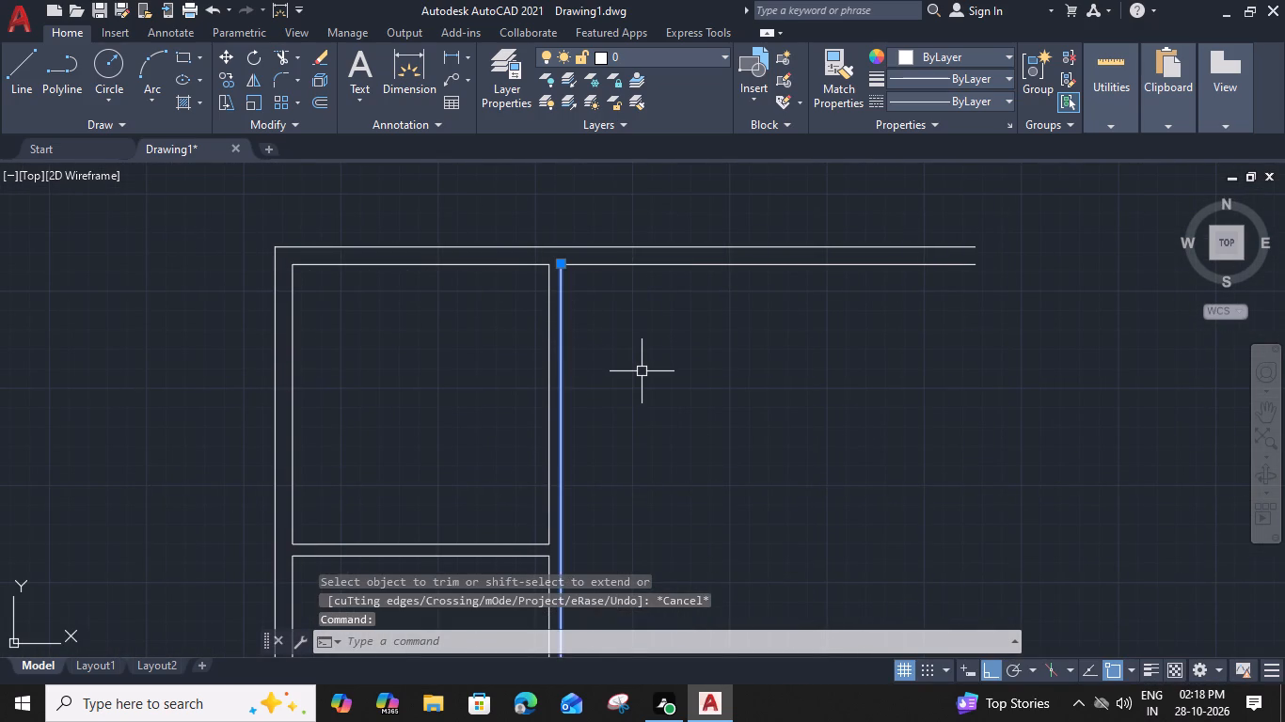
type("o")
key("space")
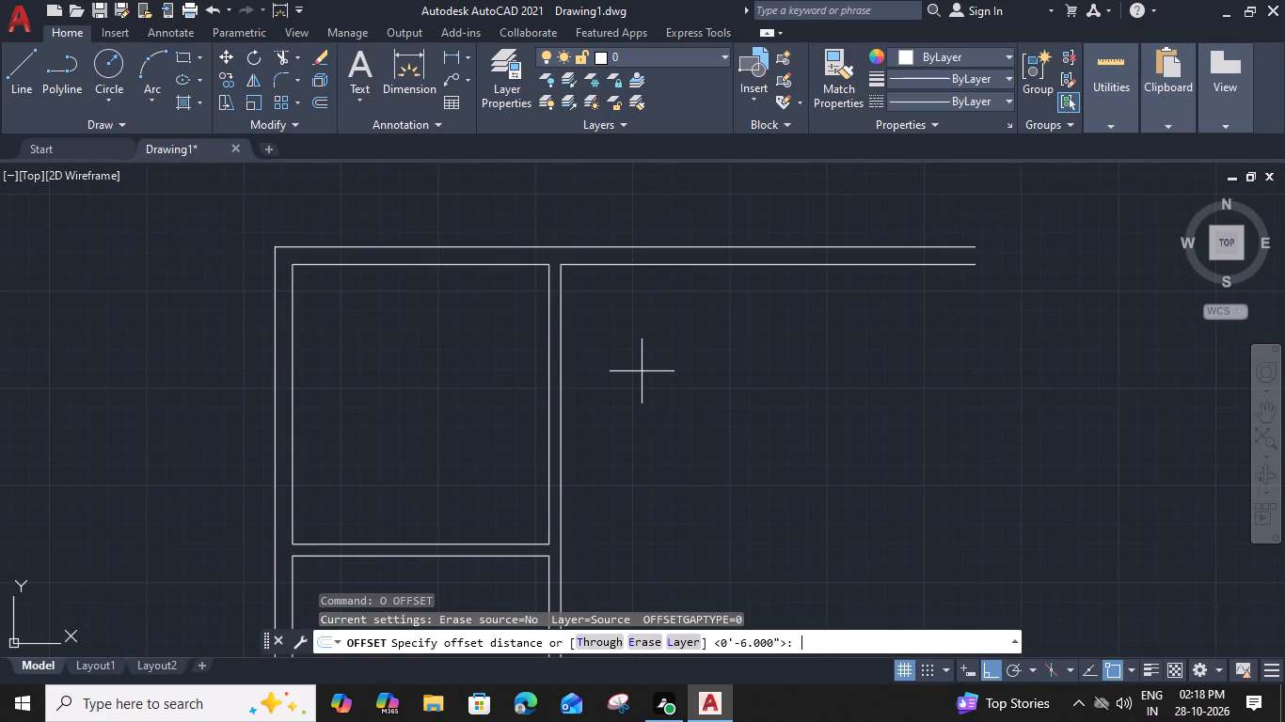
type("7'")
key("space")
left_click(714, 378)
middle_click_drag(710, 389, 662, 390)
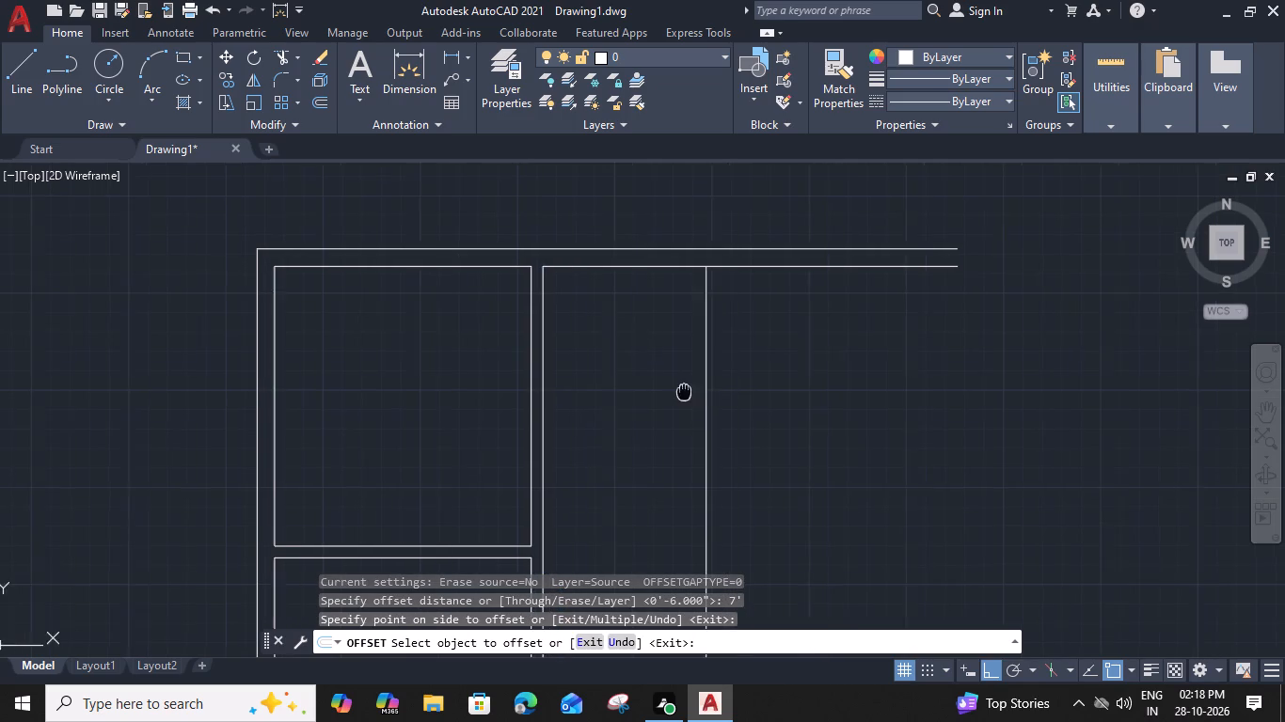
middle_click_drag(662, 390, 624, 385)
left_click(661, 438)
key("space")
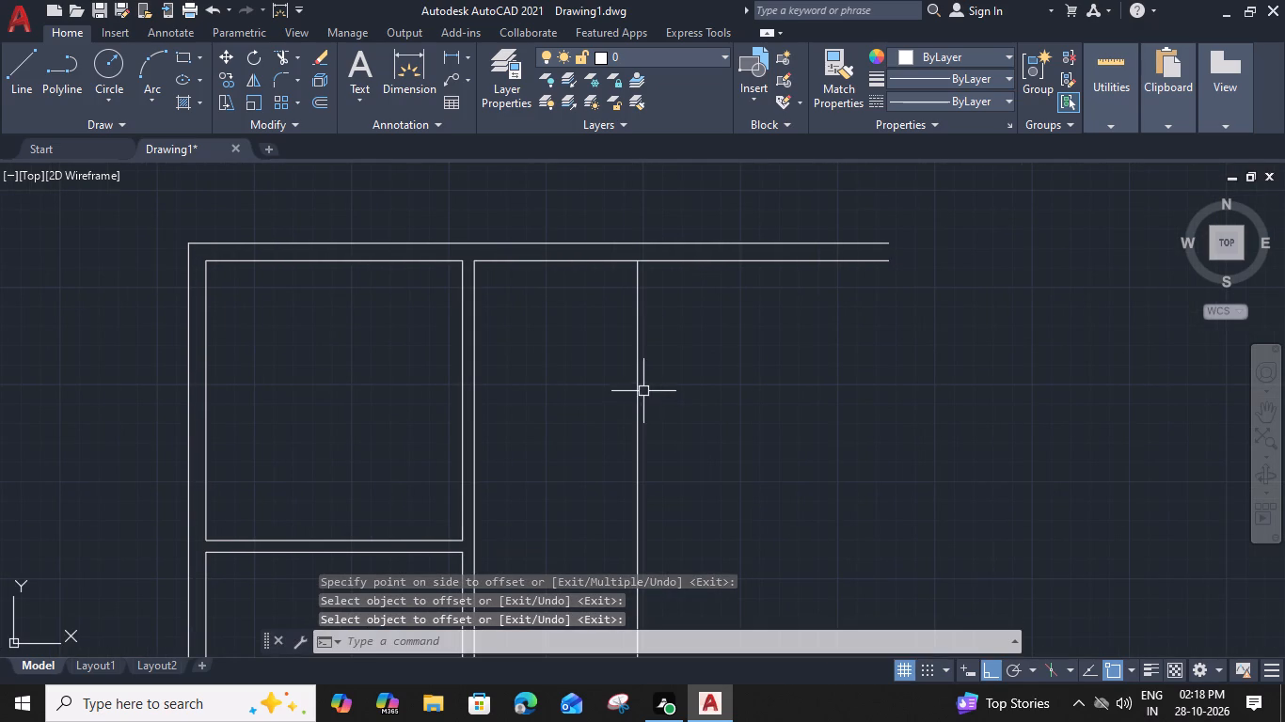
Offset the new vertical line 6" to the right to form the second vertical partition.
left_click(638, 385)
key("o")
key("space")
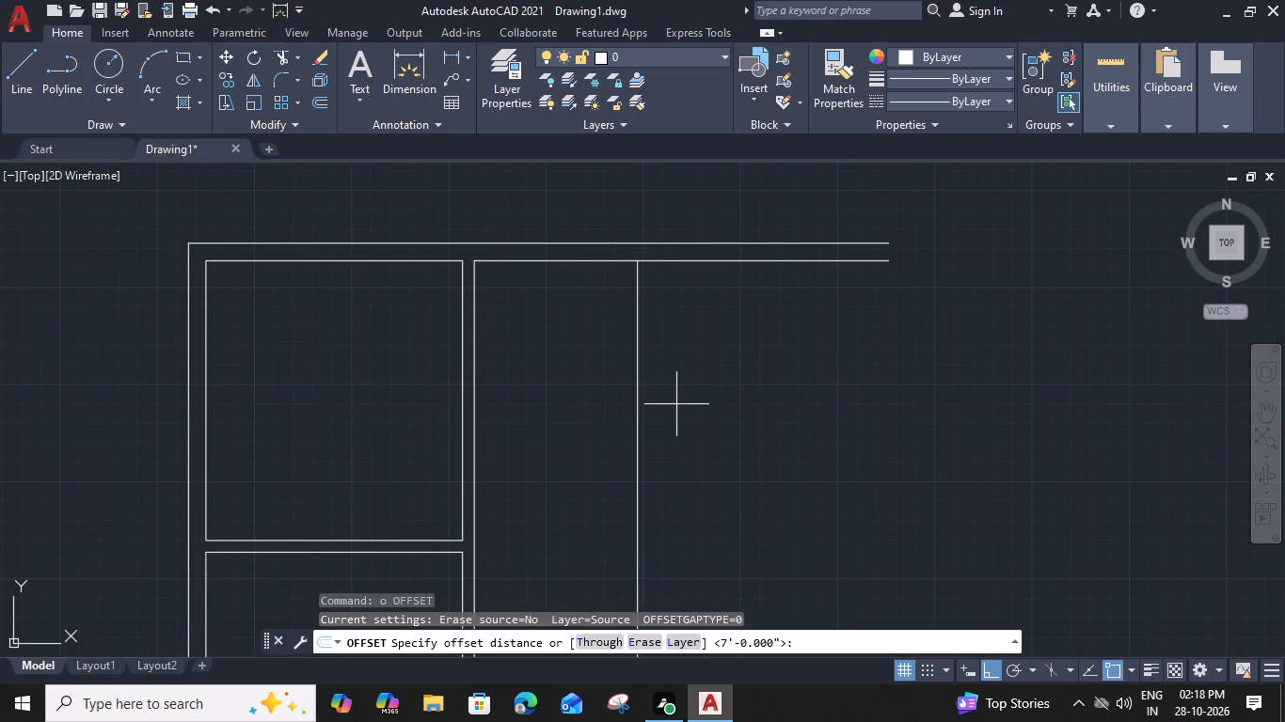
type("6\"")
key("Return")
left_click(722, 407)
key("space")
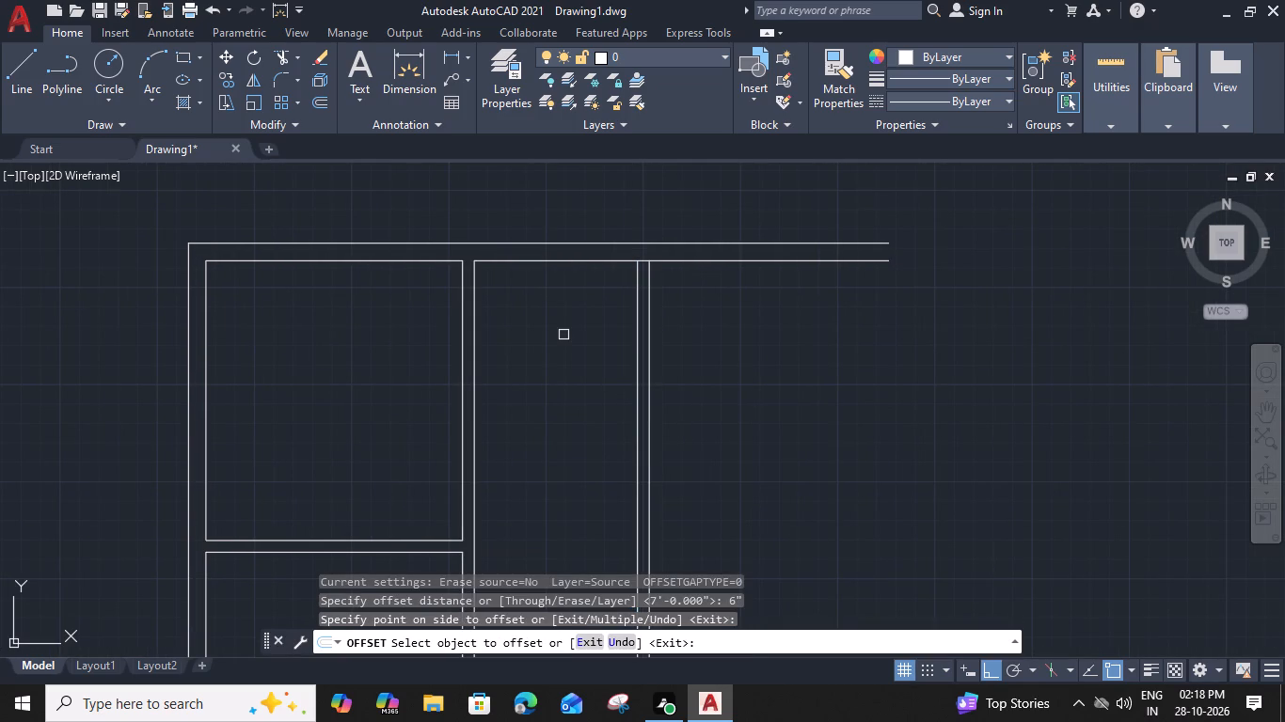
Trim the top wall's inner line between the two lines of the second vertical partition.
type("tr")
key("space")
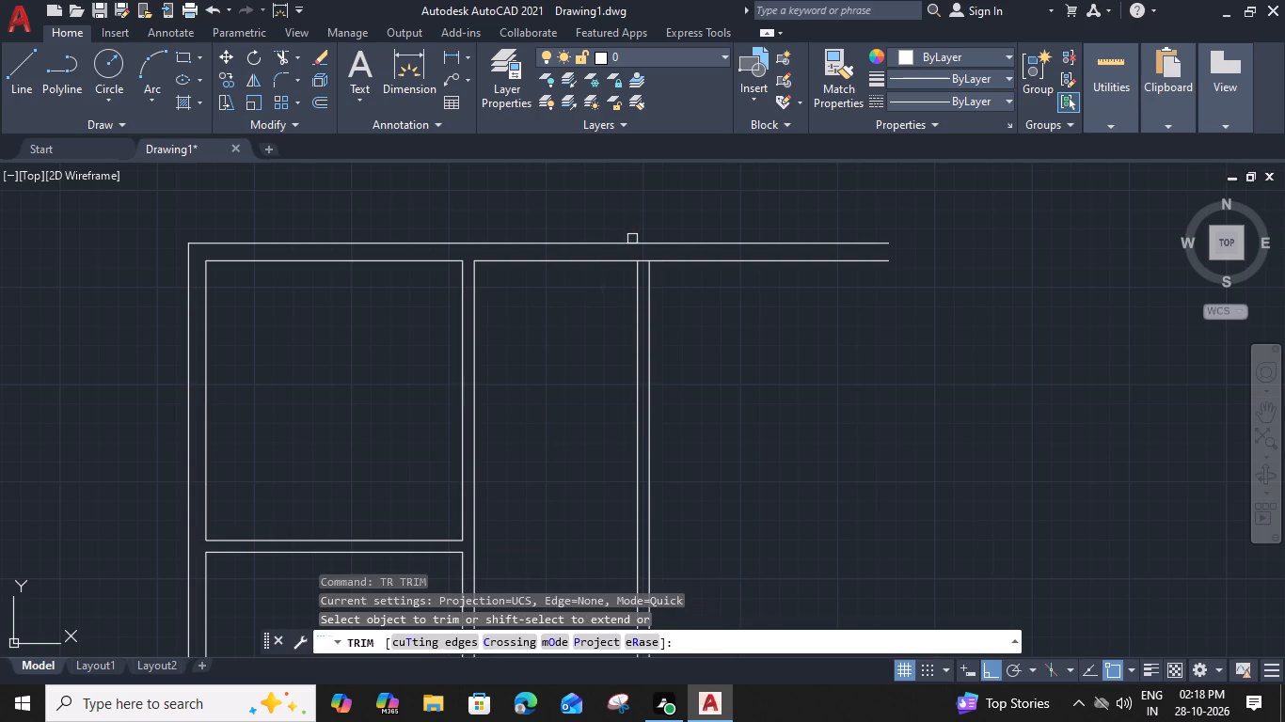
scroll(631, 262, "up", 1)
left_click(652, 263)
key("Escape")
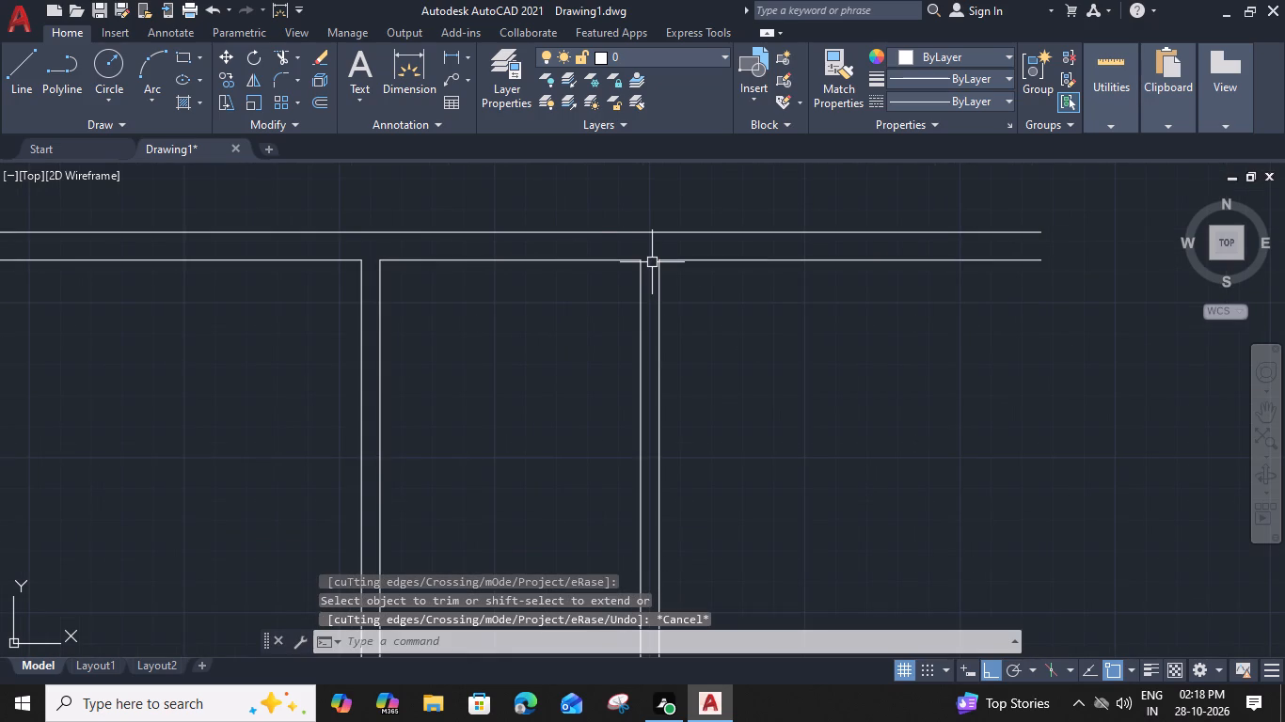
Offset the top wall's inner line between the two vertical partitions 5' downward.
left_click(614, 259)
type("o")
key("space")
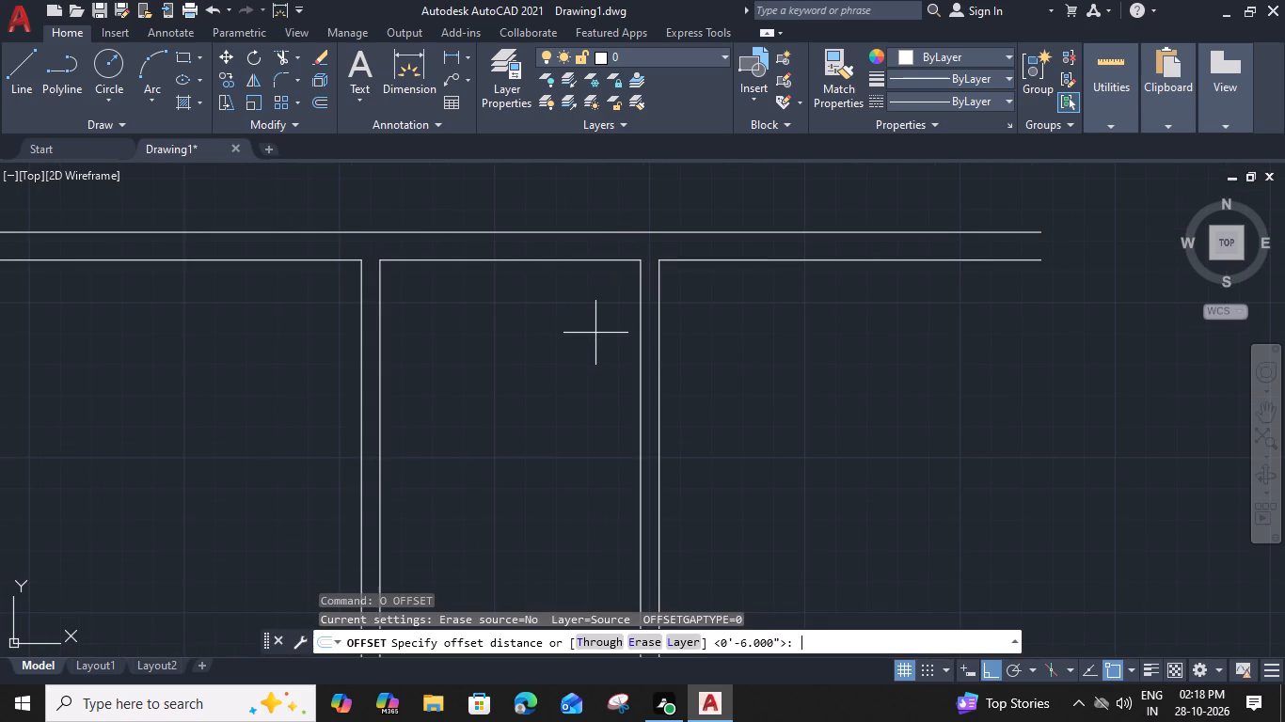
type("5'")
key("space")
middle_click_drag(572, 449, 616, 298)
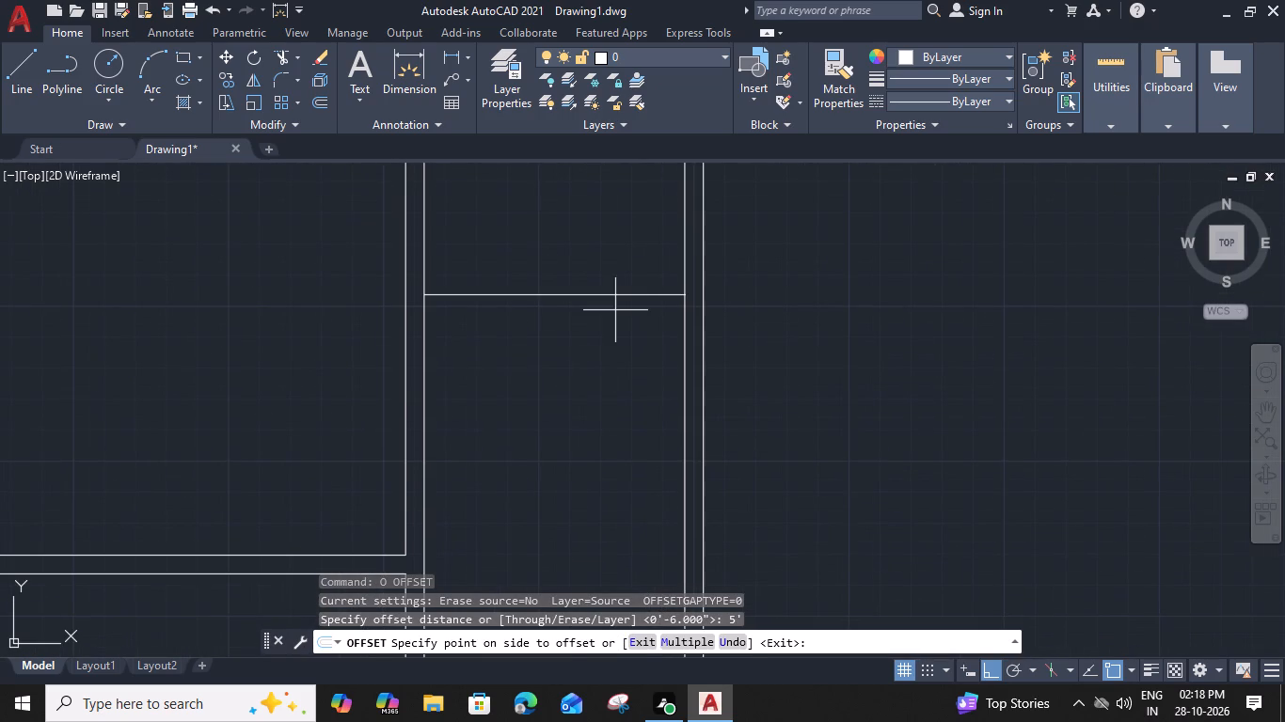
left_click(594, 419)
key("Escape")
Offset the new short horizontal line between the vertical partitions 6" downward to form a cross partition.
left_click(585, 296)
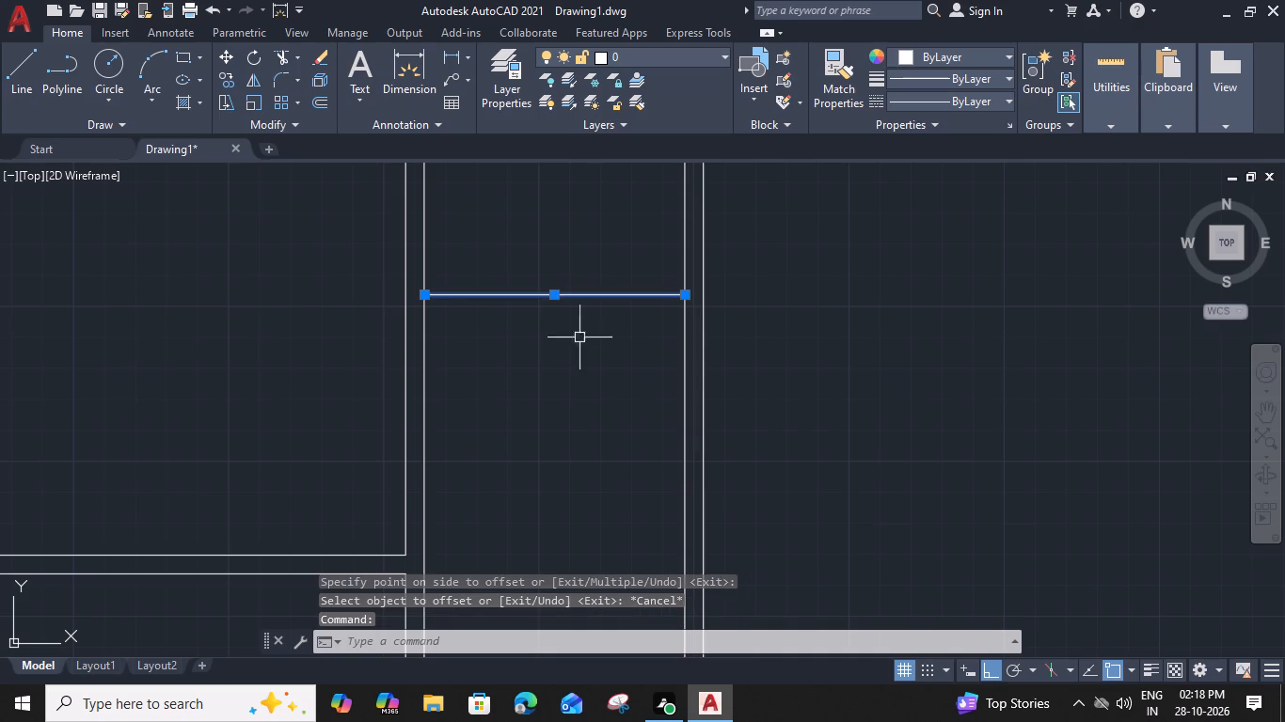
type("o")
key("space")
key("6")
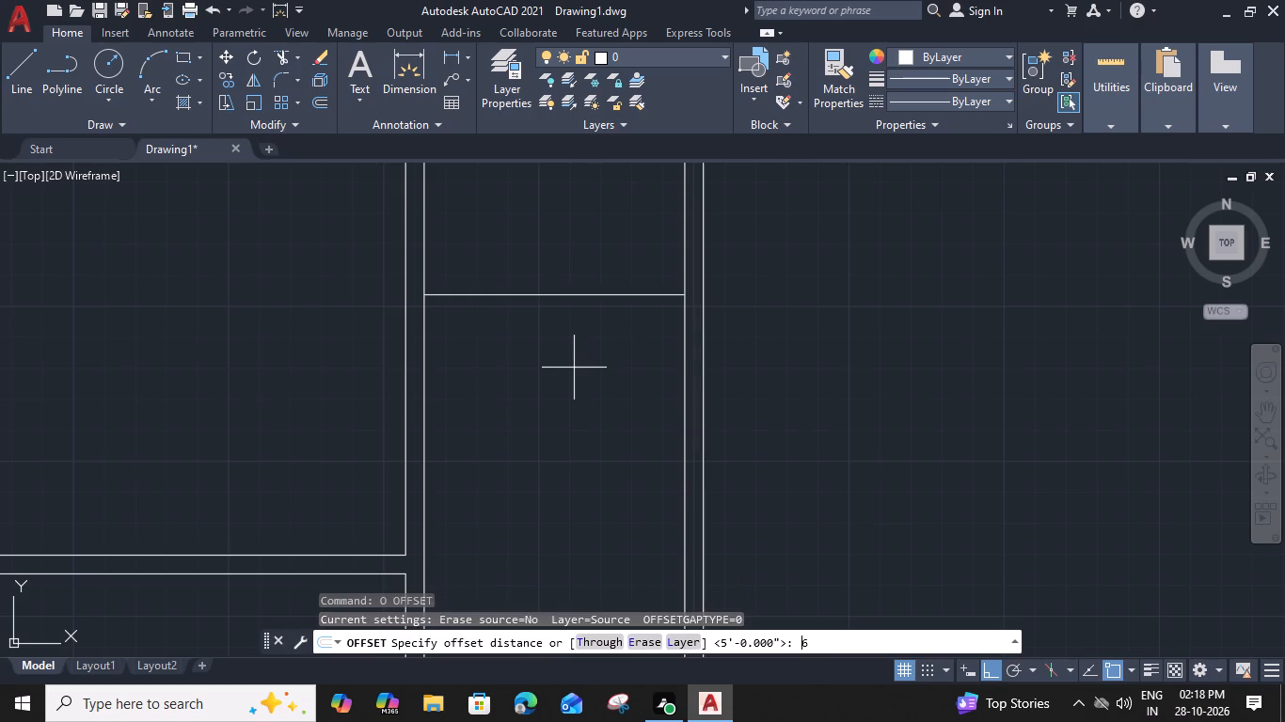
key("shift+quotedbl")
key("Return")
left_click(551, 418)
key("Escape")
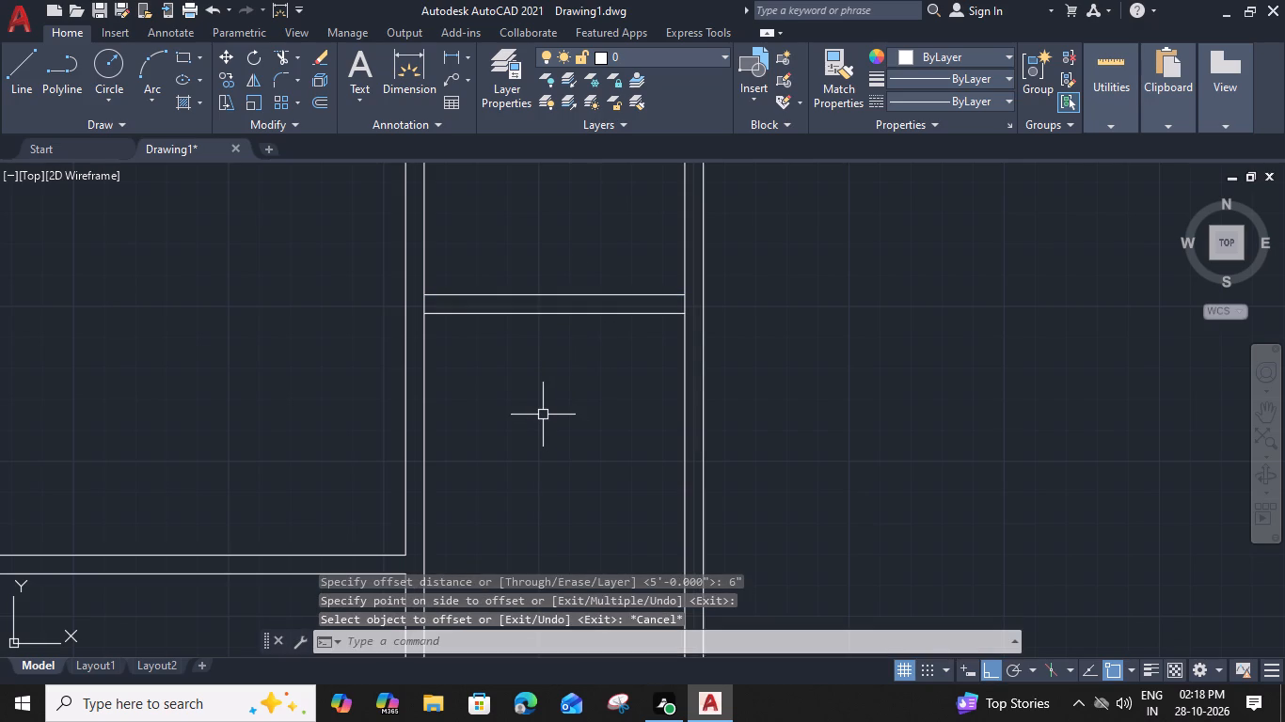
Trim the two vertical partition lines where they cross the gap of the 6" cross partition, opening both wall junctions.
key("t")
key("r")
key("space")
scroll(427, 314, "up", 1)
left_click(421, 296)
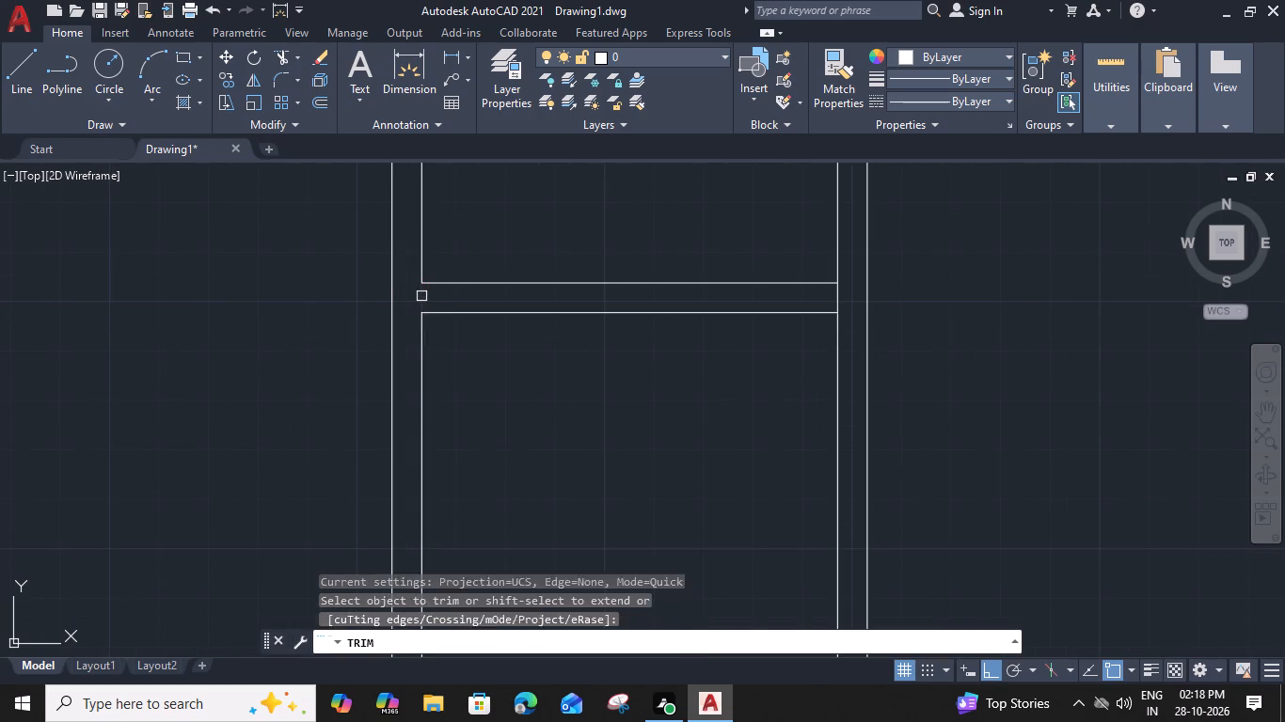
left_click(838, 295)
key("Escape")
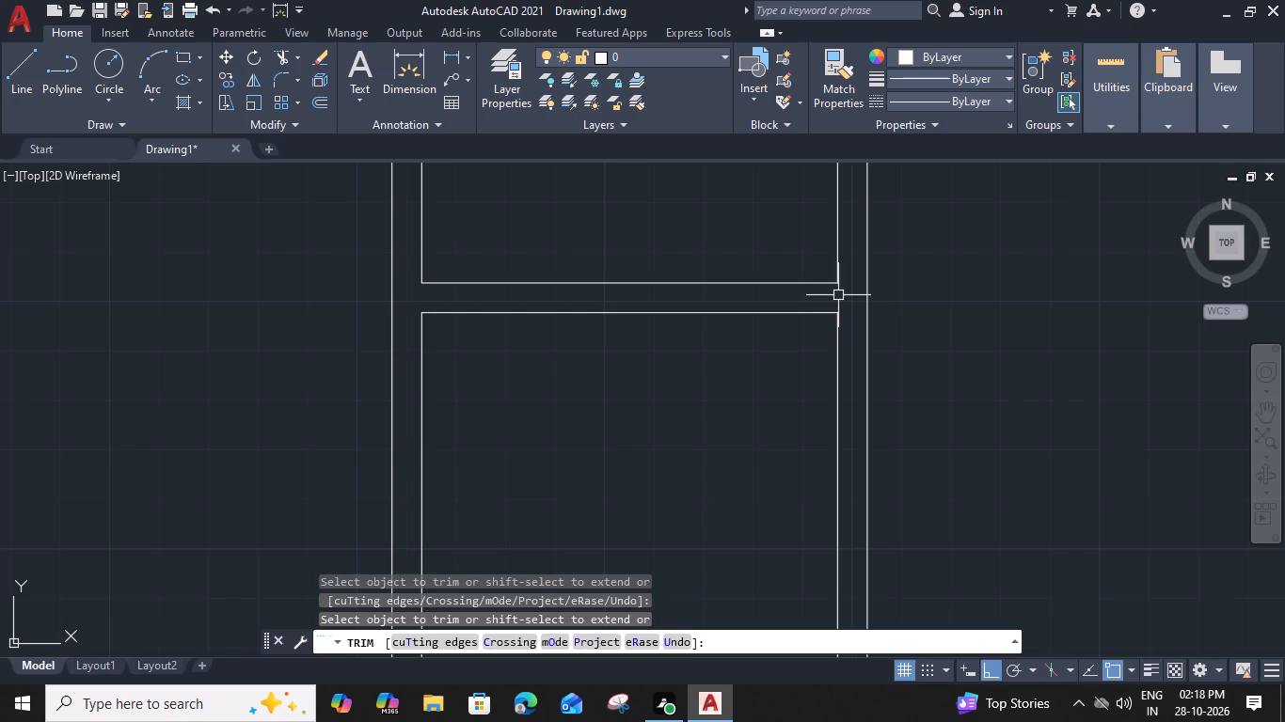
Offset the top wall's inner line east of the second vertical partition 6' downward.
scroll(745, 382, "down", 2)
middle_click_drag(735, 388, 736, 387)
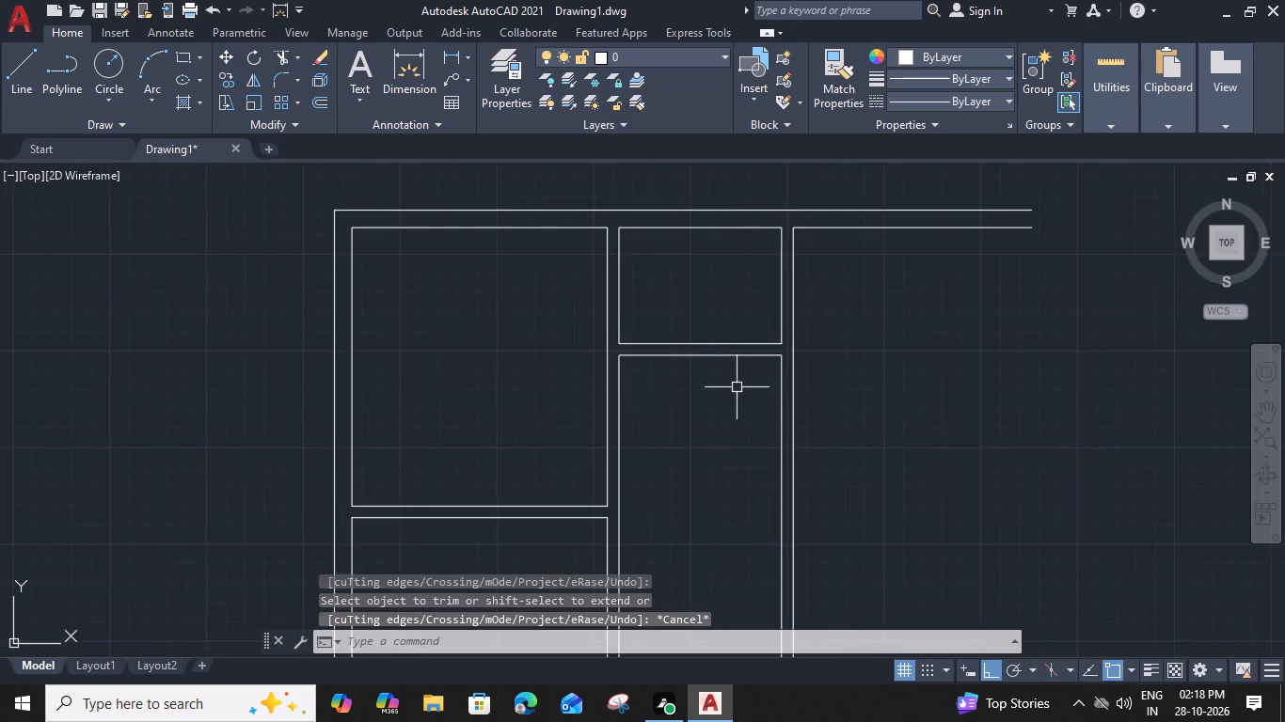
middle_click_drag(736, 387, 681, 406)
left_click(880, 249)
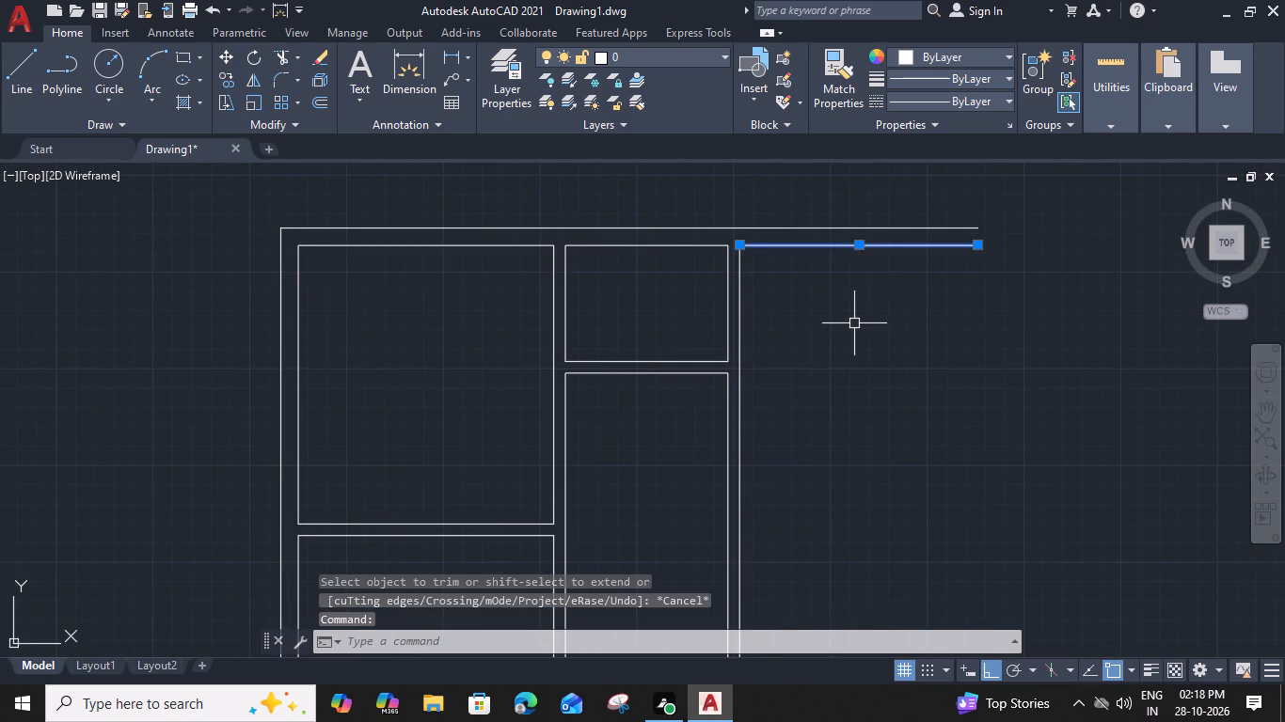
key("o")
key("space")
type("6'")
key("space")
left_click_drag(839, 416, 839, 432)
middle_click_drag(822, 450, 601, 482)
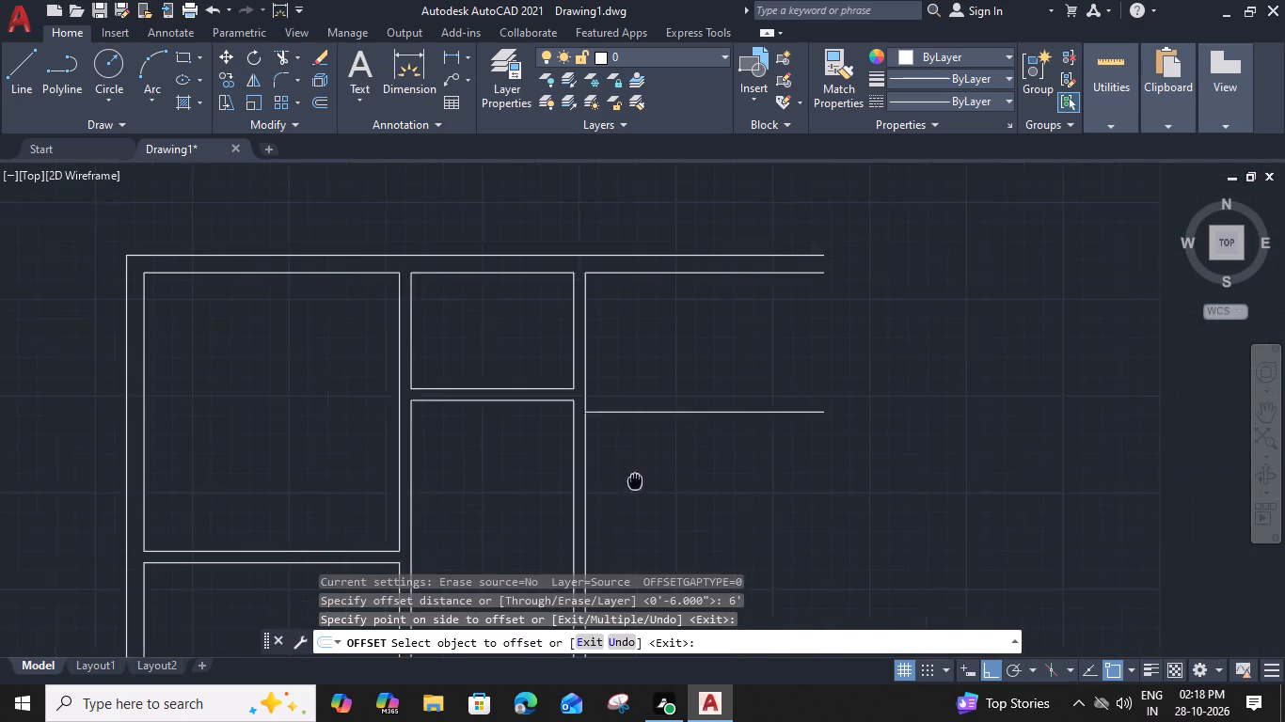
middle_click_drag(601, 482, 597, 483)
left_click(618, 511)
key("Escape")
Offset the new horizontal line 6" downward to form a horizontal partition east of the second vertical partition.
left_click(632, 416)
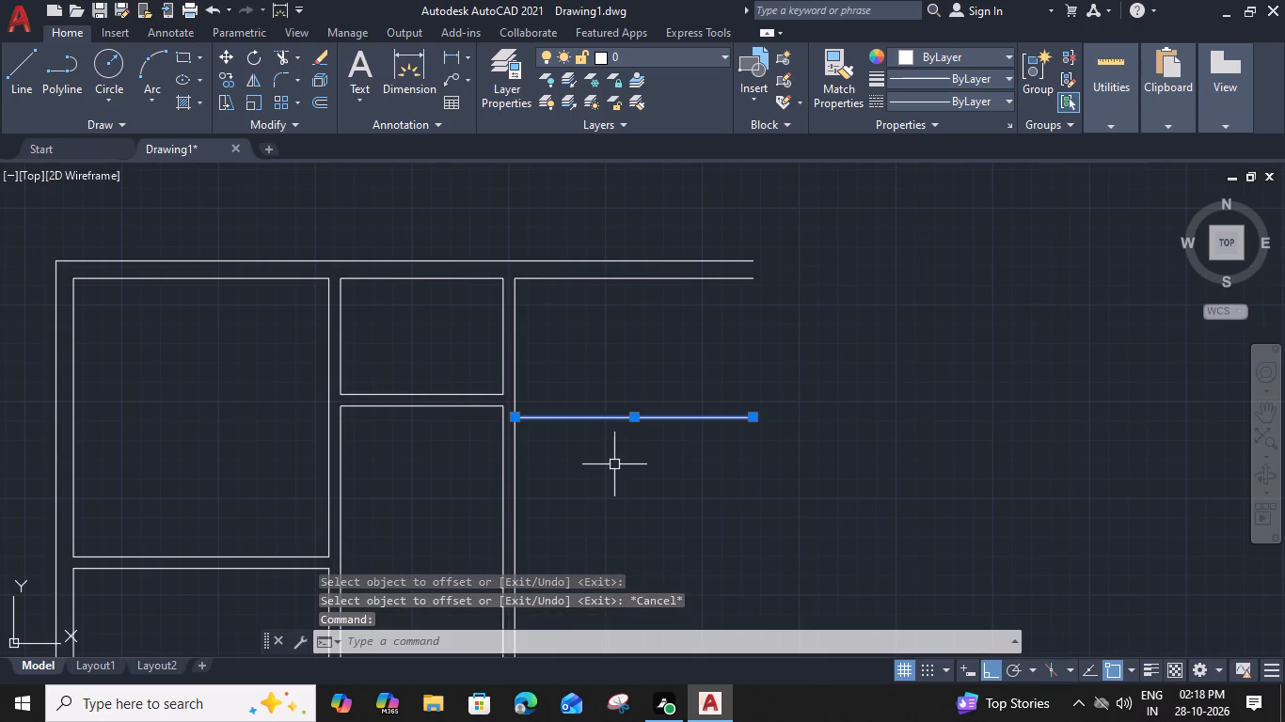
type("o")
key("space")
key("6")
key("shift+quotedbl")
key("Return")
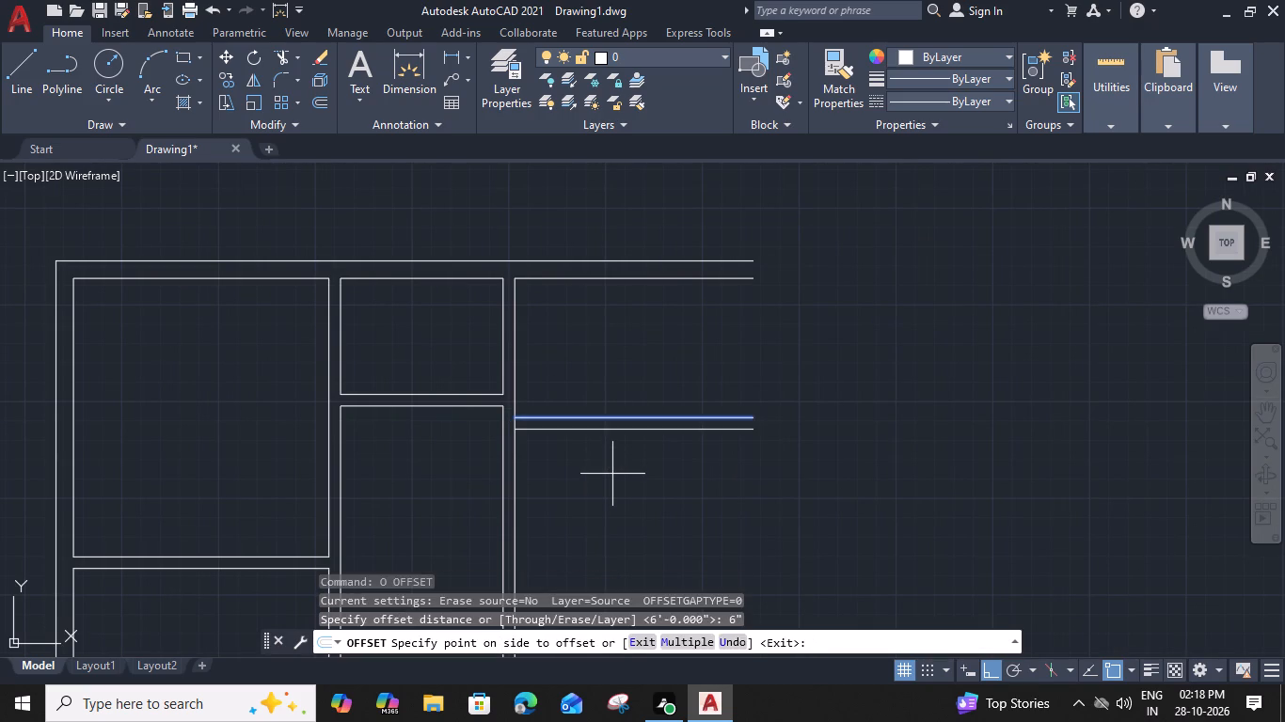
left_click_drag(612, 474, 613, 487)
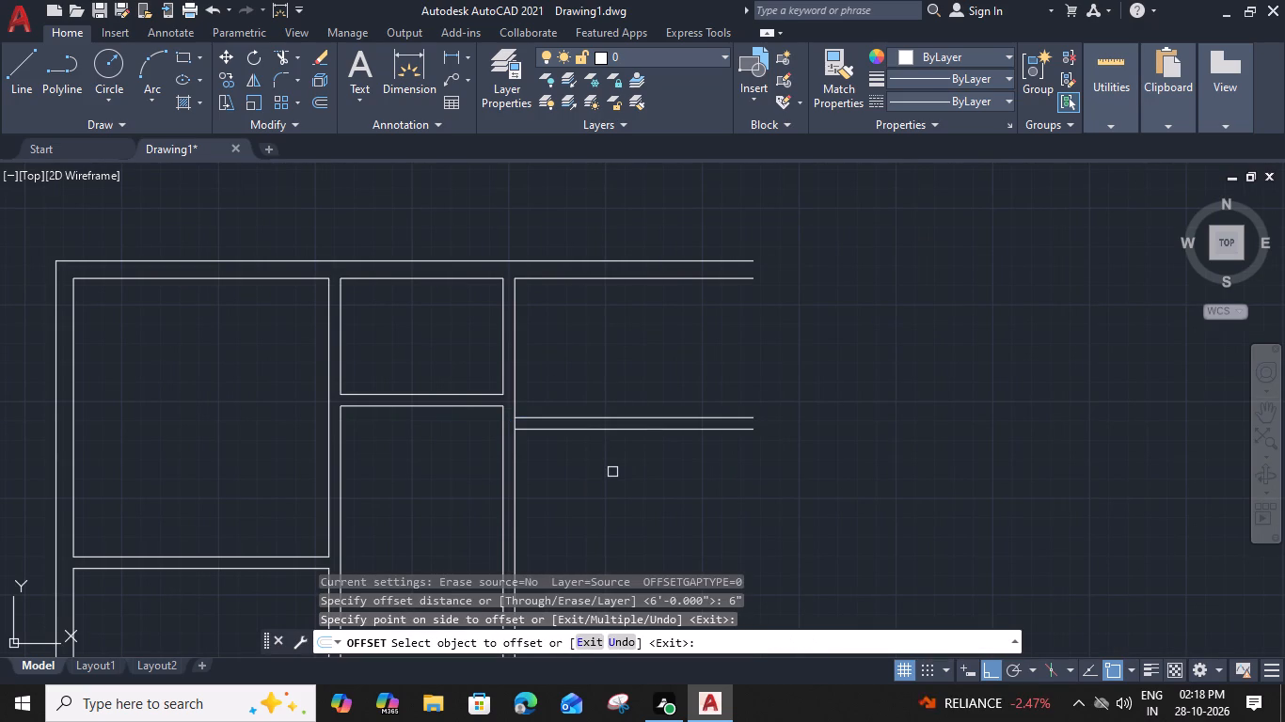
left_click(622, 493)
key("space")
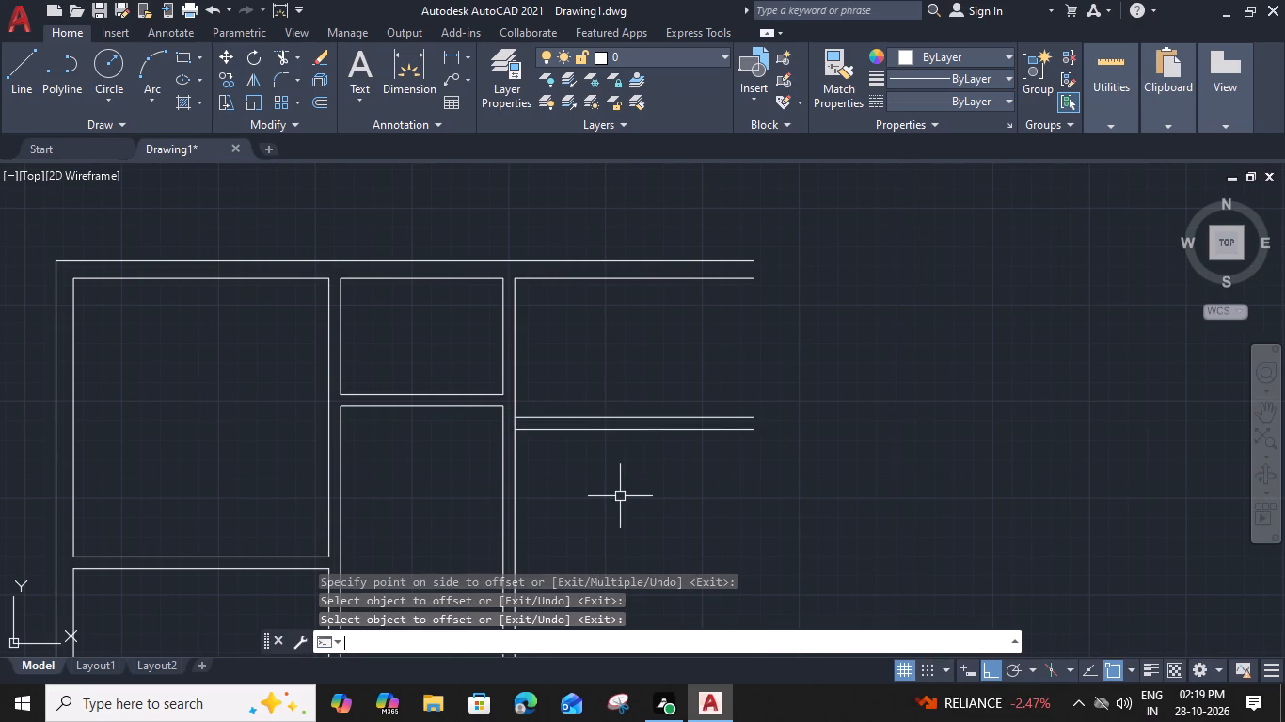
key("Escape")
Trim the second vertical partition's right line between the two lines of the new horizontal partition.
key("t")
type("r")
key("space")
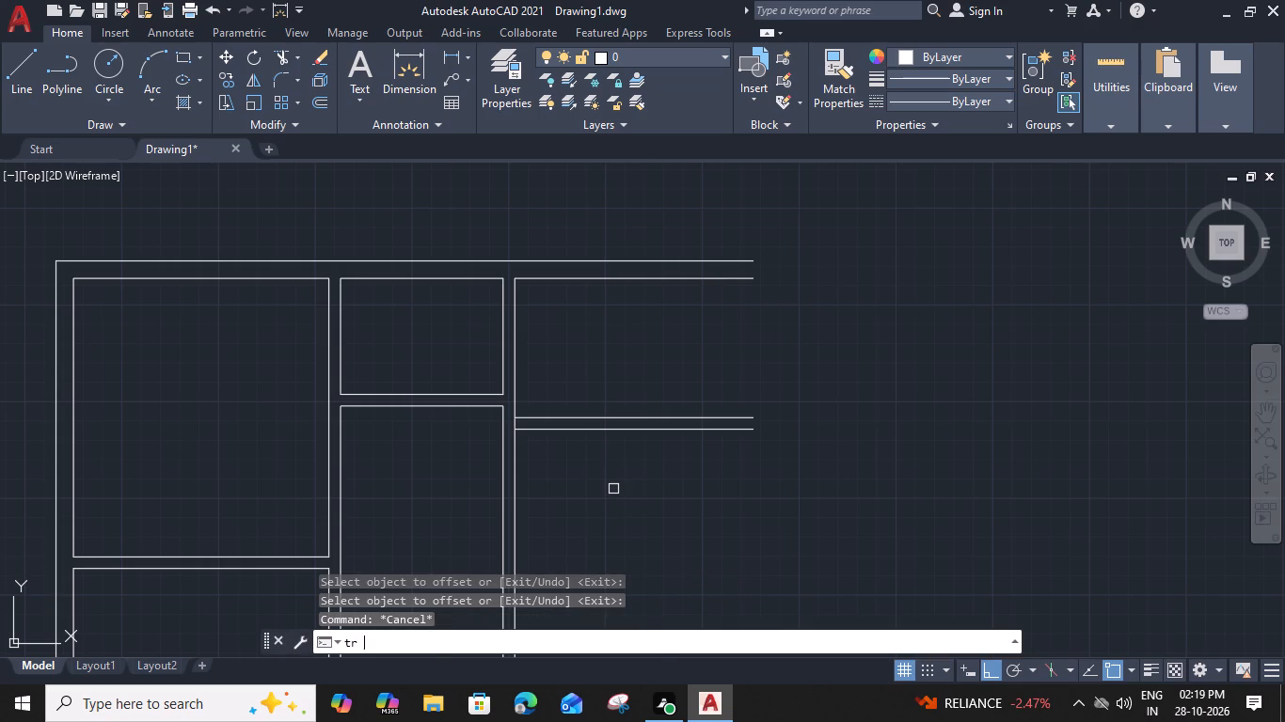
scroll(531, 426, "up", 1)
left_click(506, 425)
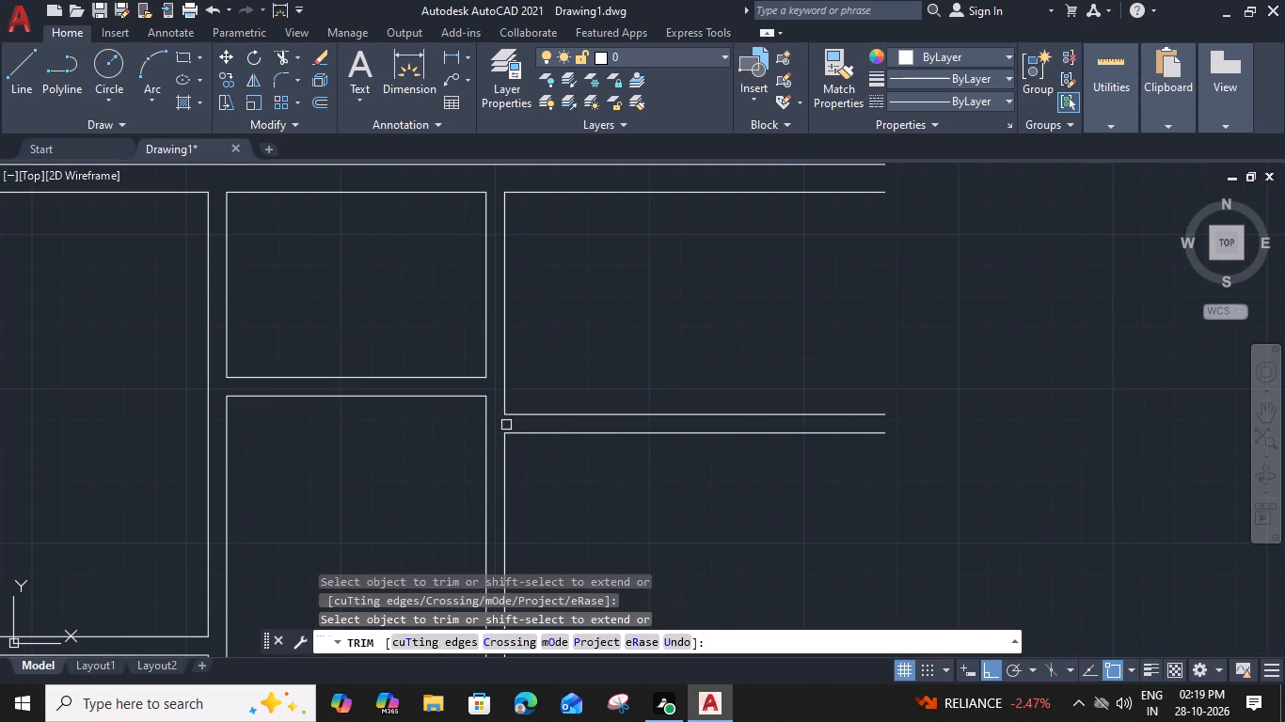
key("Escape")
Offset the upper segment of the second vertical partition's right line 8' to the right.
left_click(503, 355)
type("o")
key("space")
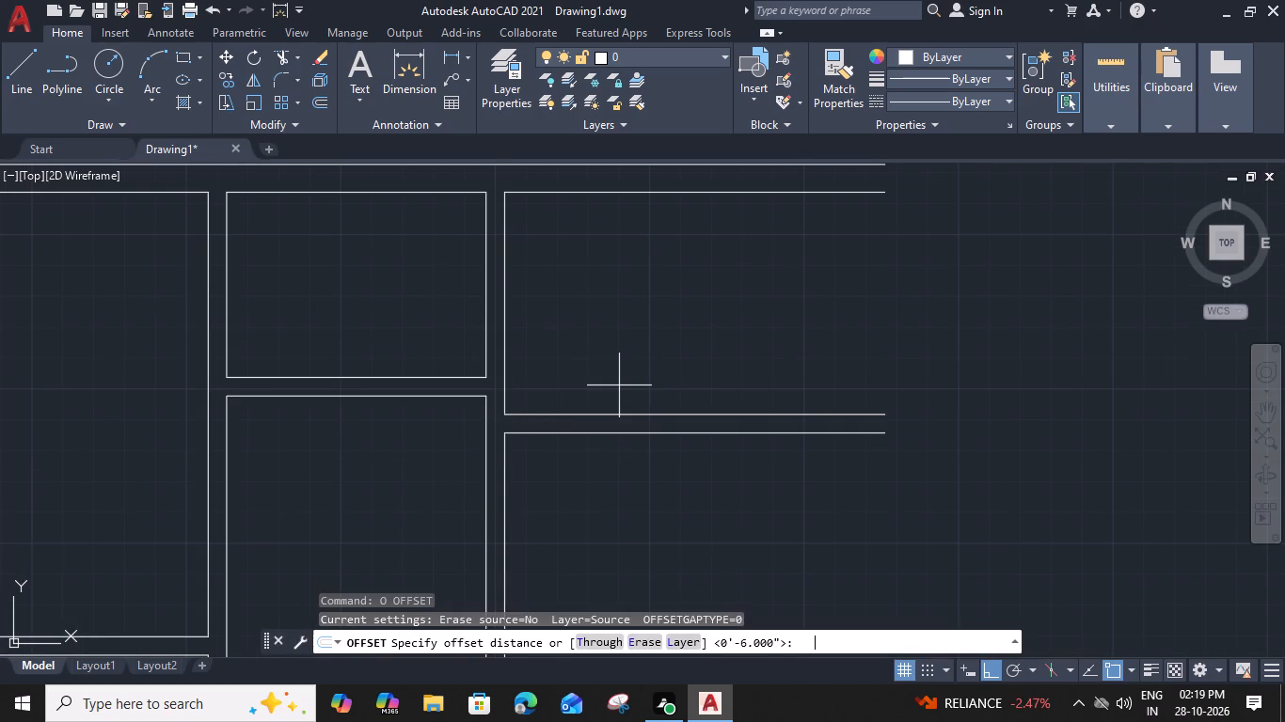
key("8")
type("'")
key("space")
left_click(877, 411)
middle_click_drag(860, 404, 646, 422)
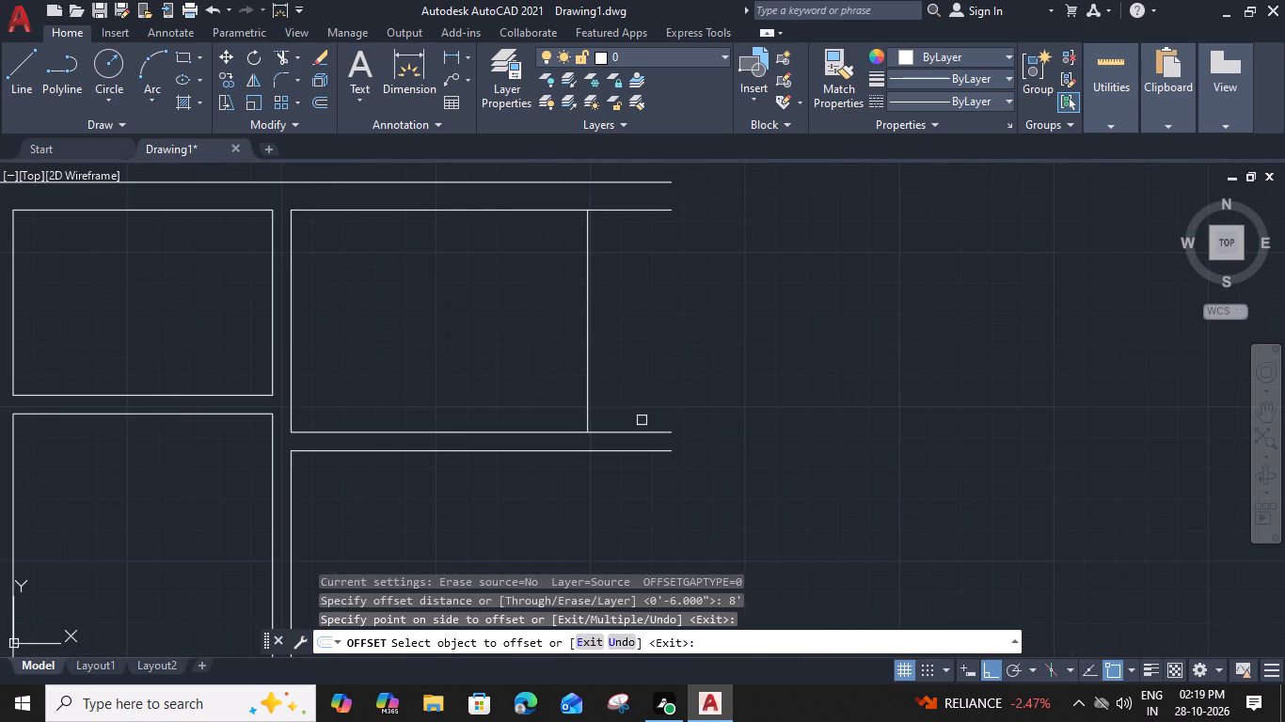
key("Escape")
Offset the new vertical line 6" to the right to form the third vertical partition.
left_click(594, 365)
left_click(560, 400)
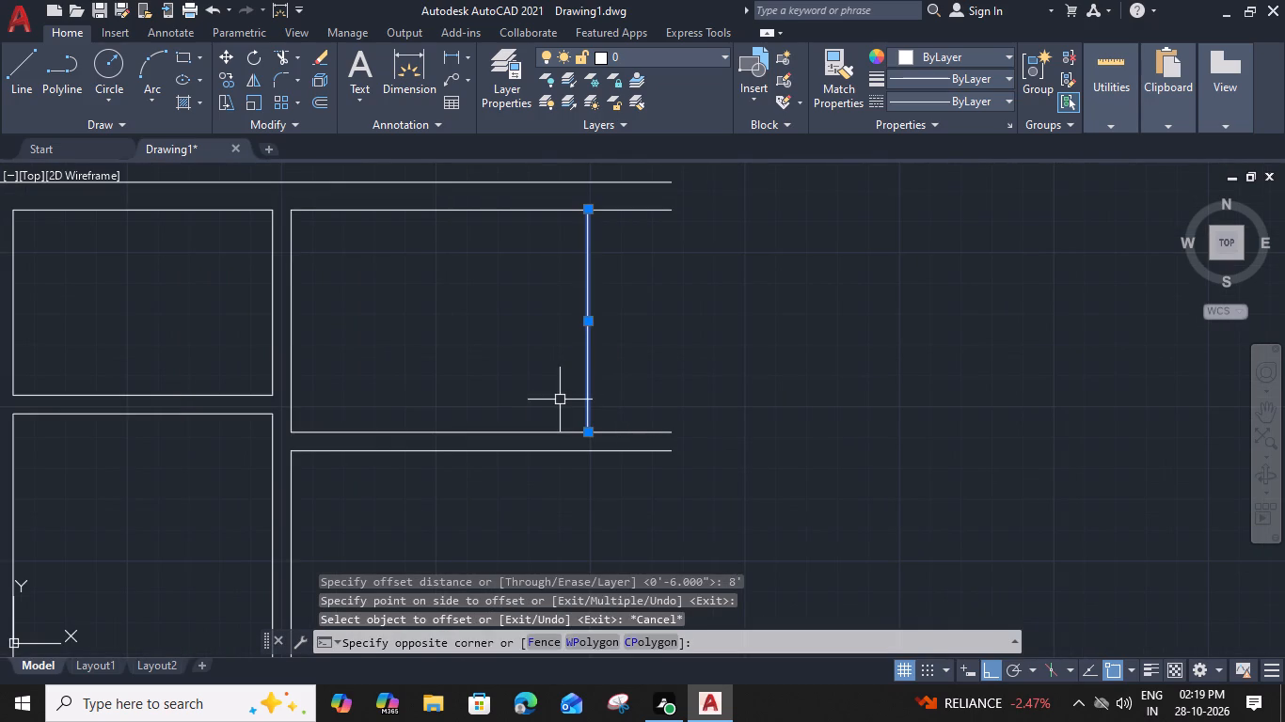
type("o")
key("space")
key("6")
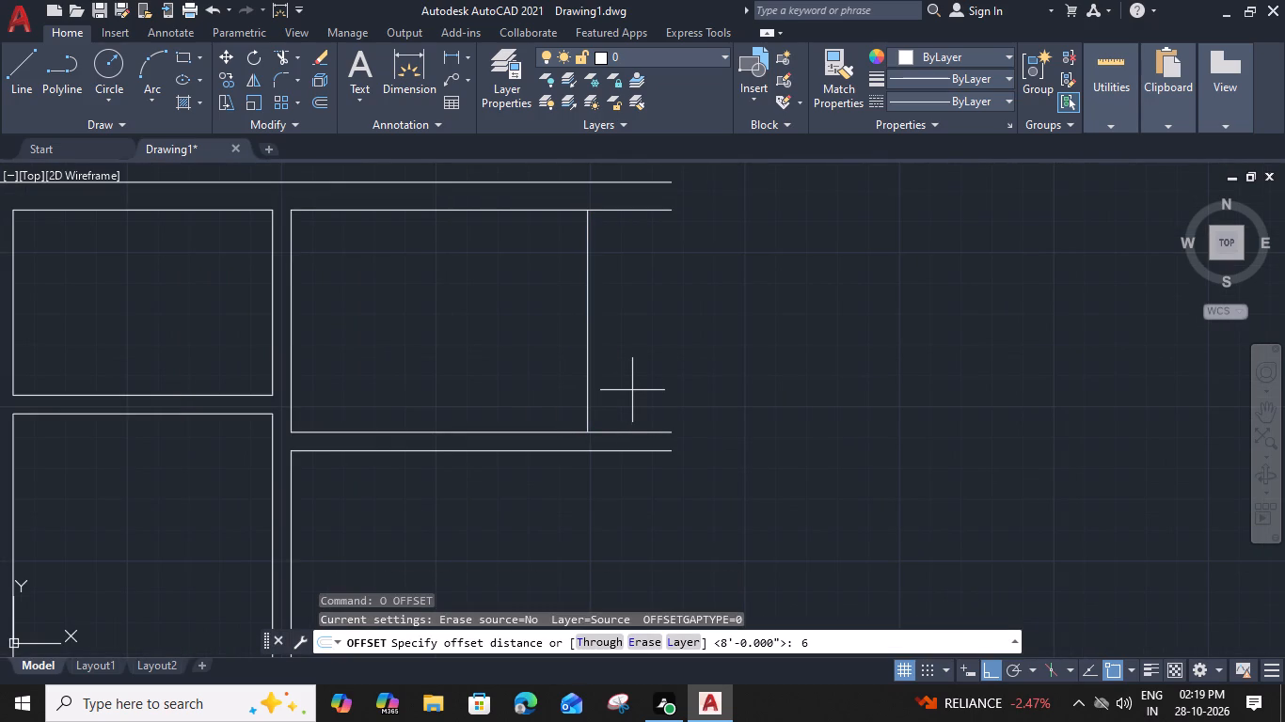
key("shift+quotedbl")
key("Return")
left_click(658, 396)
key("Escape")
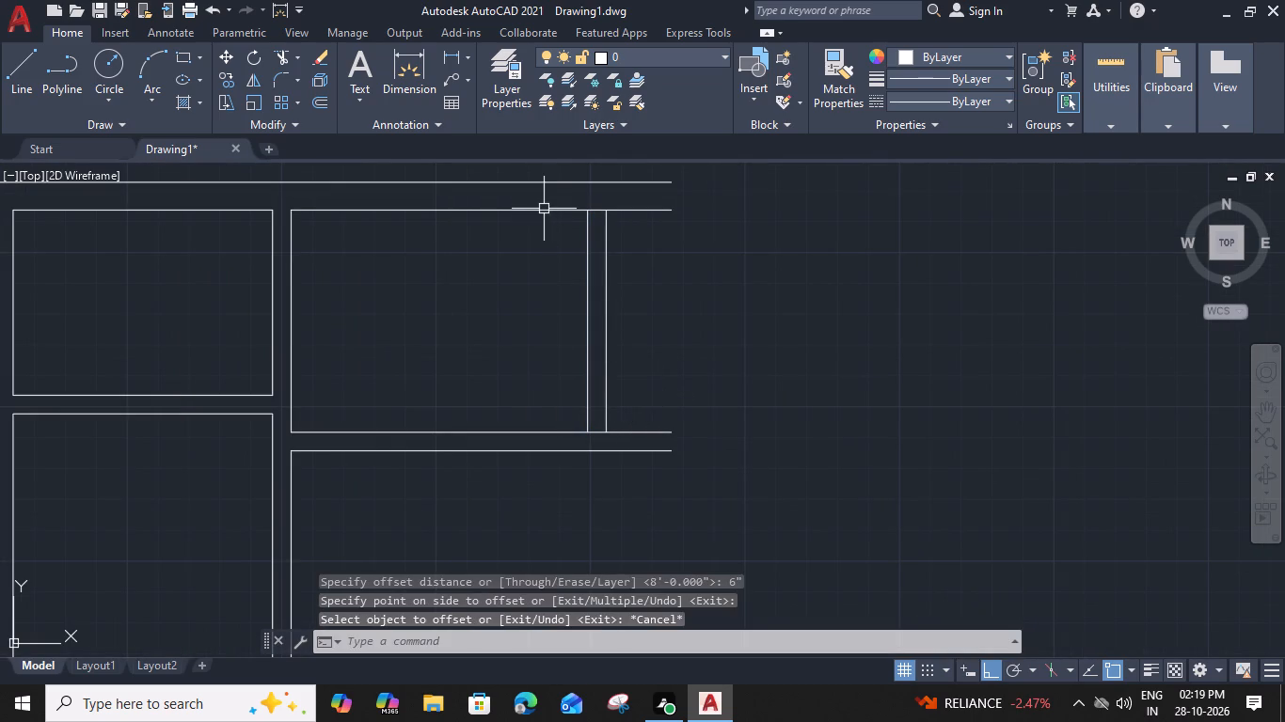
Trim the top wall's inner line and the horizontal partition's upper line between the third vertical partition's two lines.
key("t")
key("r")
key("space")
left_click(595, 212)
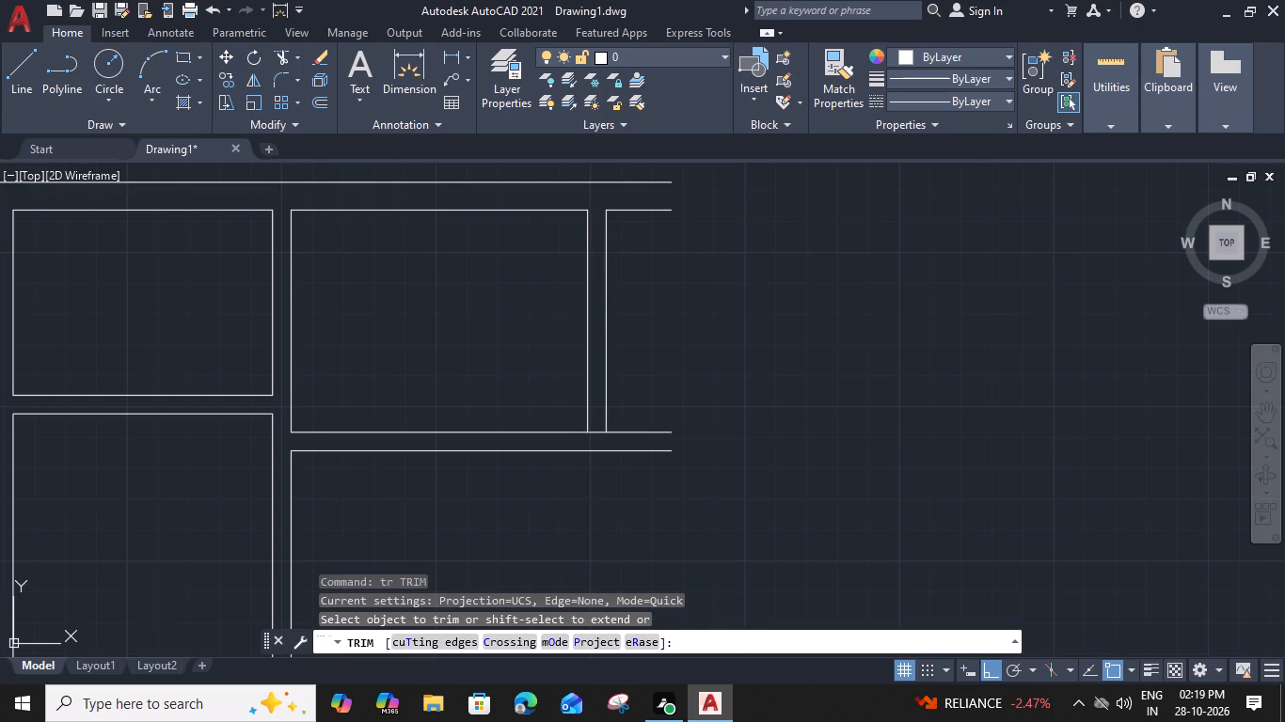
left_click(596, 432)
key("Escape")
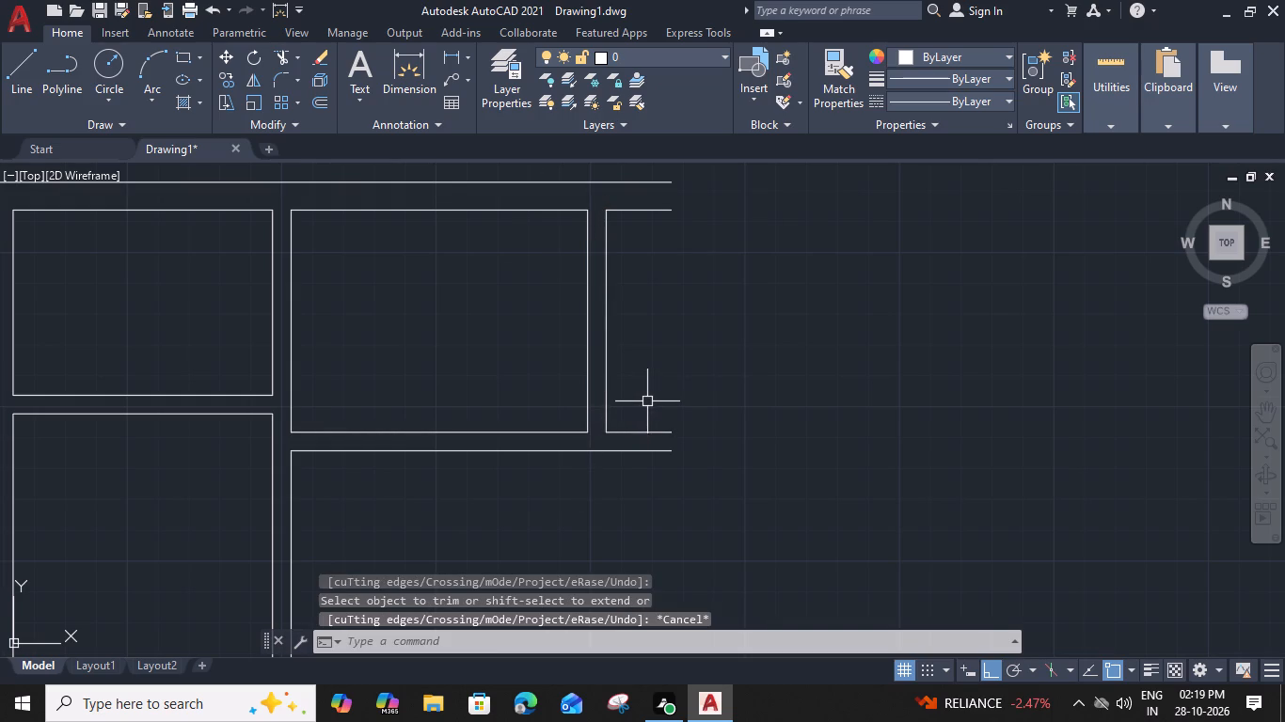
Offset the third vertical partition's right line 6' to the right as the inner face of the right outer wall.
middle_click_drag(649, 400, 631, 402)
left_click(587, 345)
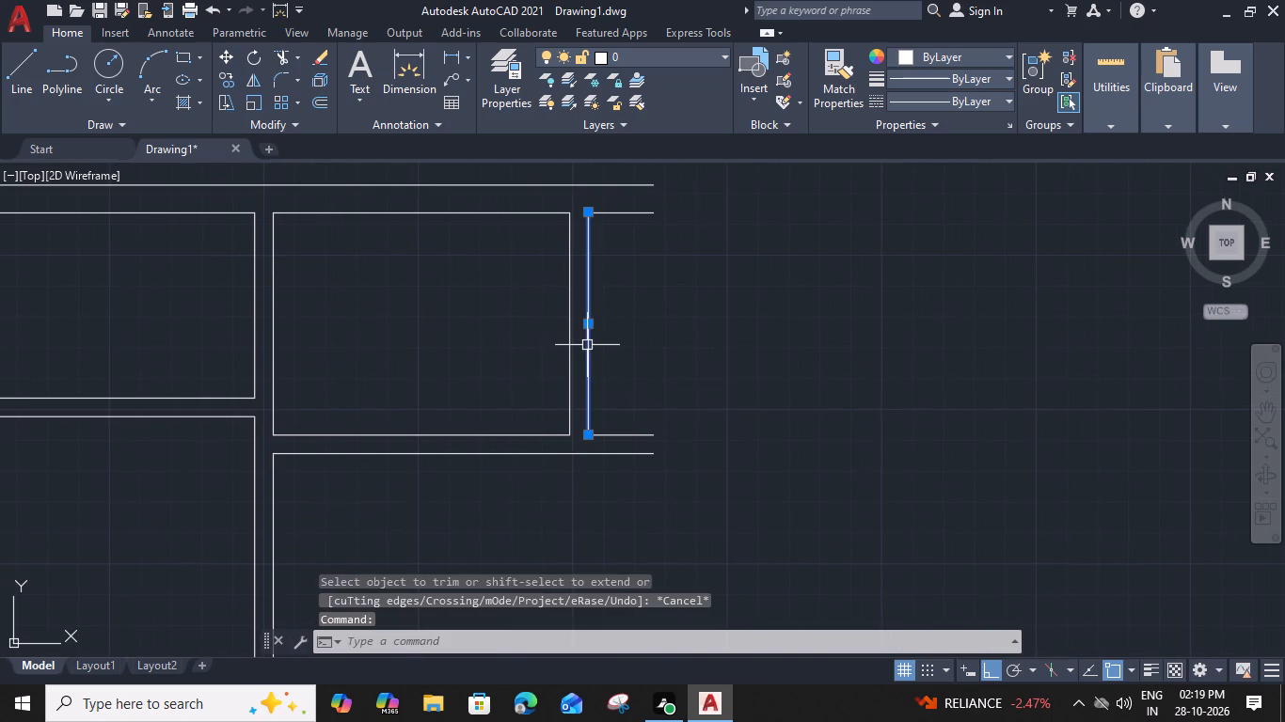
type("o 6'")
key("space")
left_click(750, 408)
key("Escape")
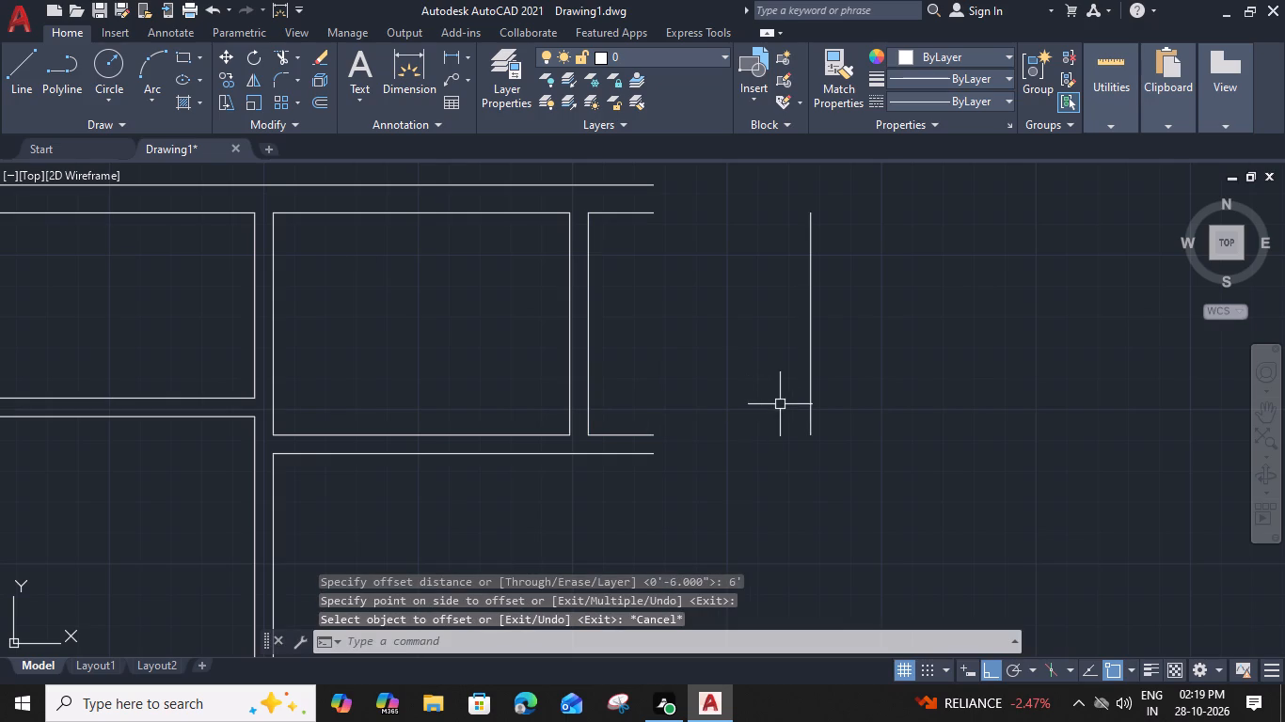
Offset the new right wall line 9" outward to form the outer face of the wall.
left_click(811, 384)
key("o")
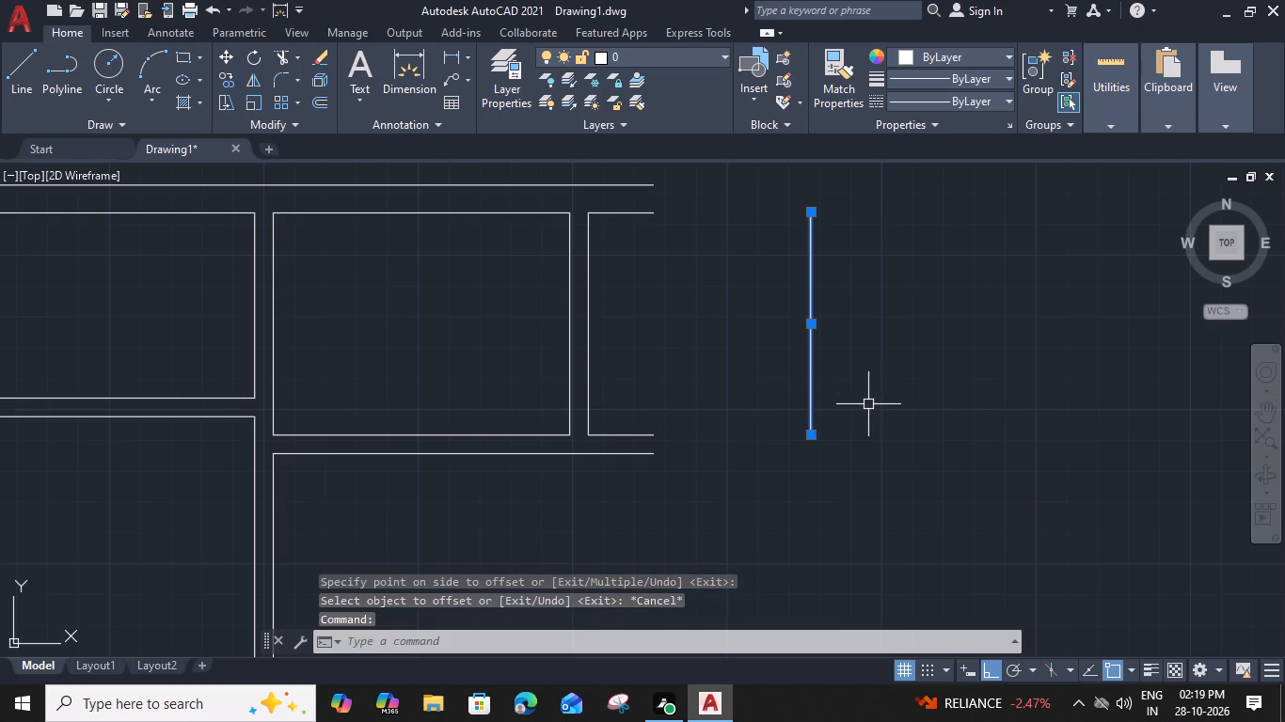
key("space")
key("9")
key("shift+quotedbl")
key("Return")
left_click(898, 416)
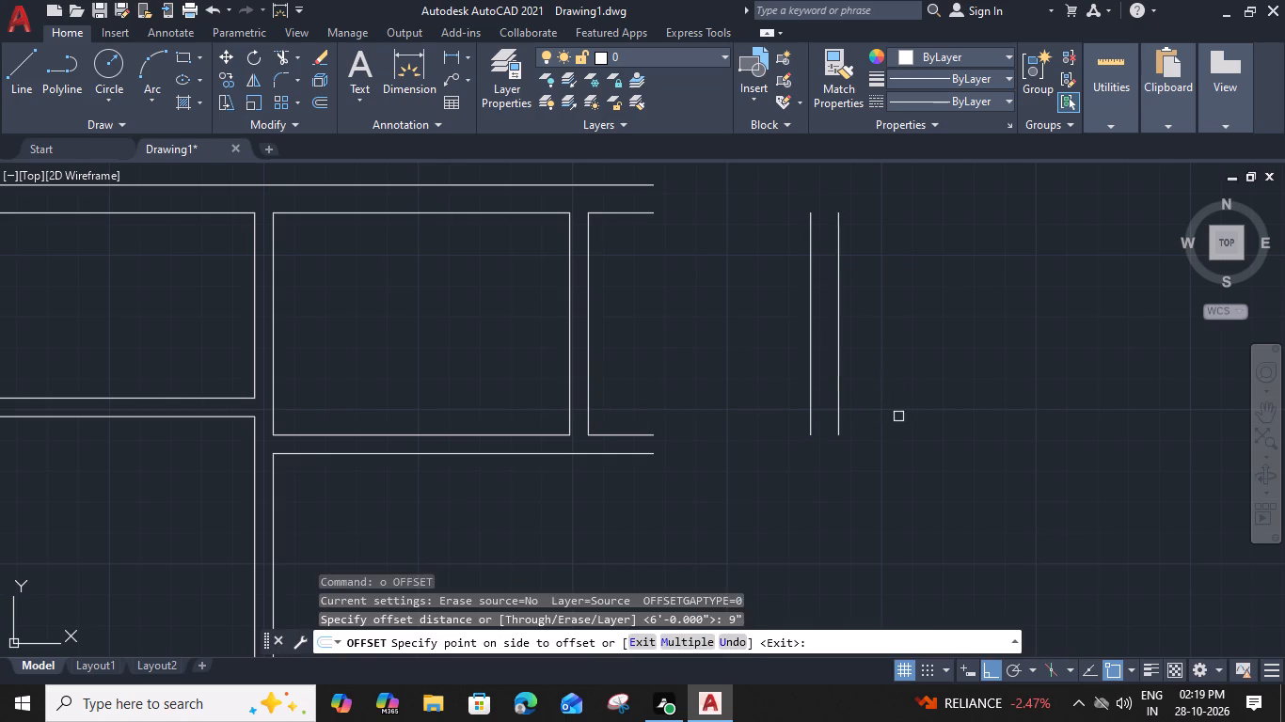
key("Escape")
Fillet the top wall's inner and outer lines with the matching right wall lines to close the upper-right corner.
middle_click_drag(619, 433, 577, 483)
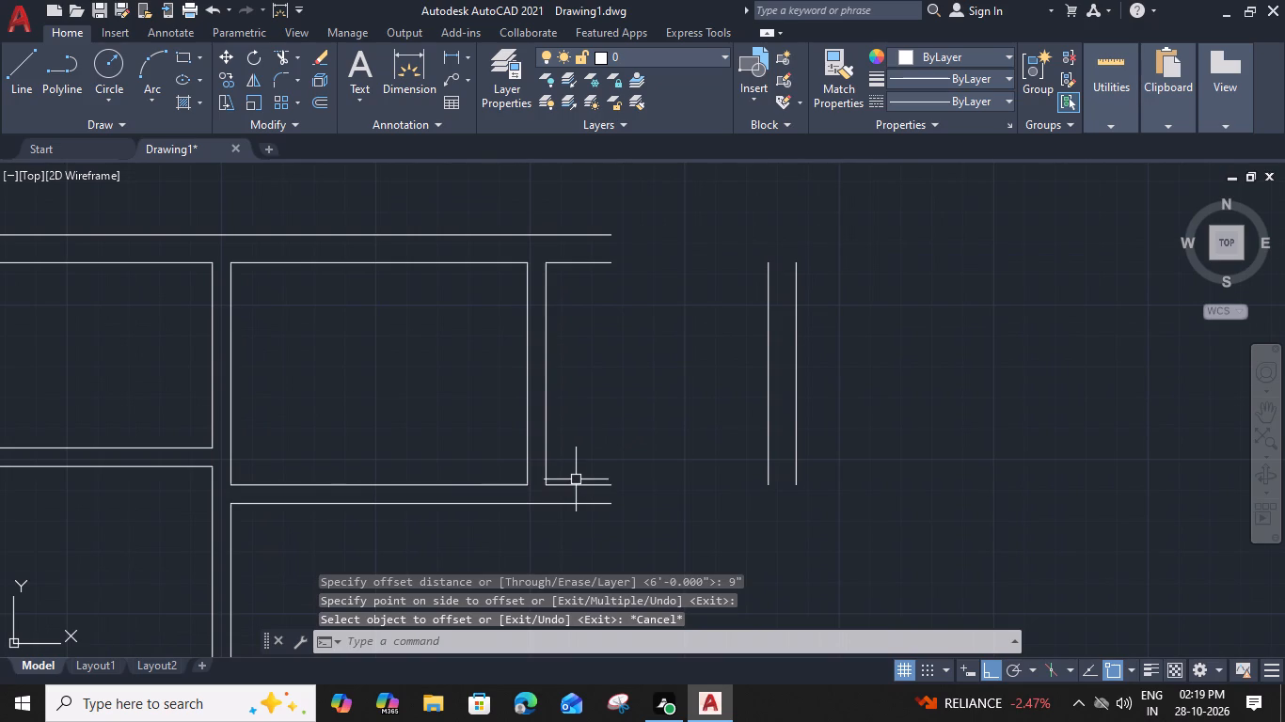
type("f")
key("space")
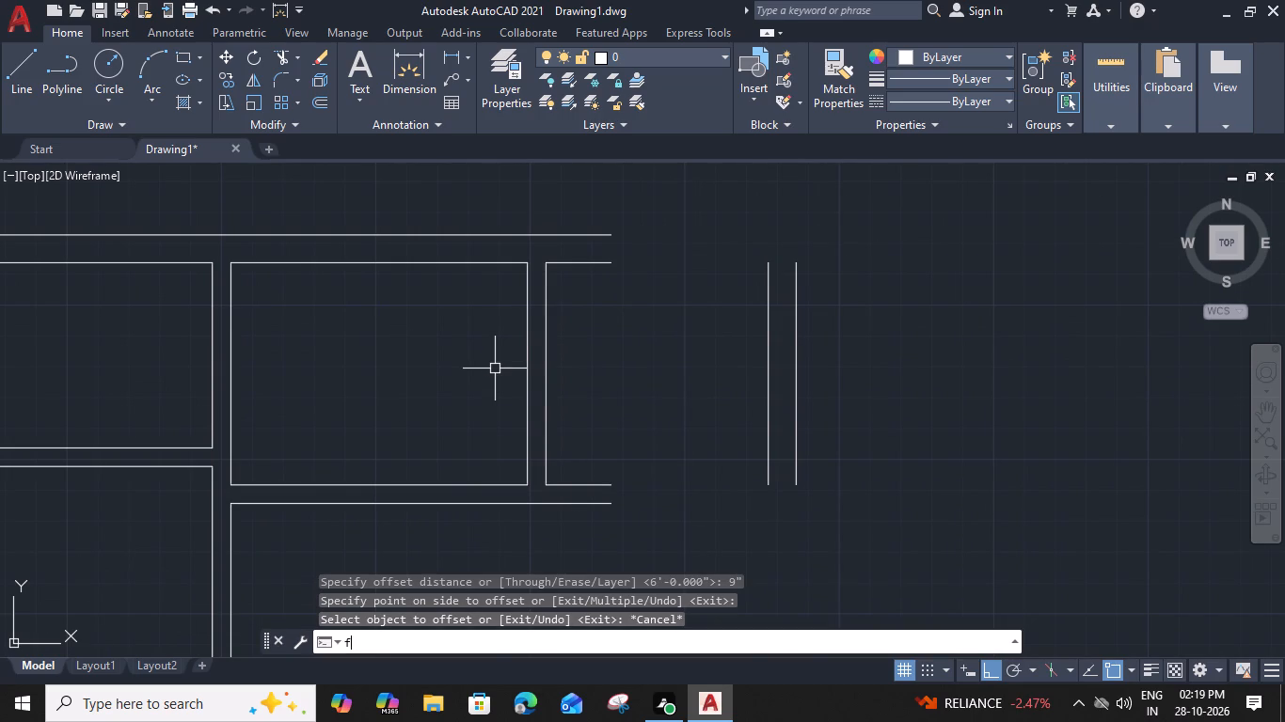
left_click(573, 262)
left_click(771, 299)
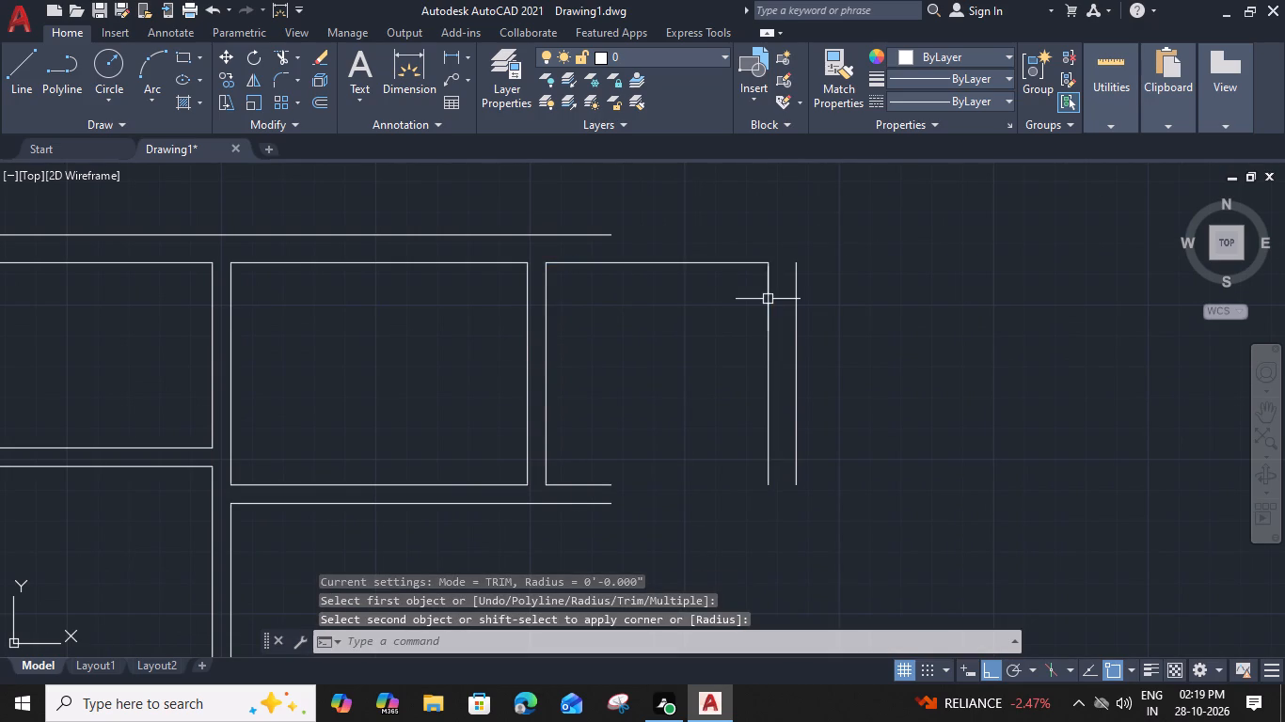
key("space")
left_click(566, 229)
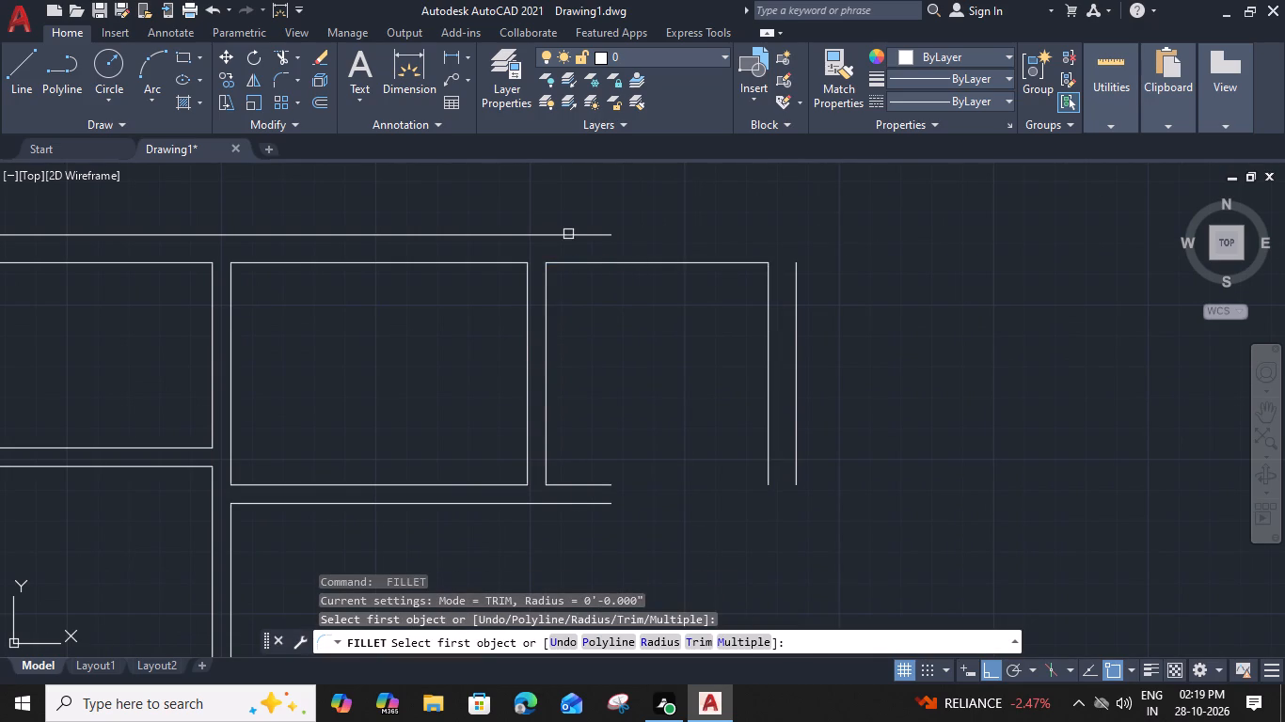
left_click(570, 236)
left_click(785, 299)
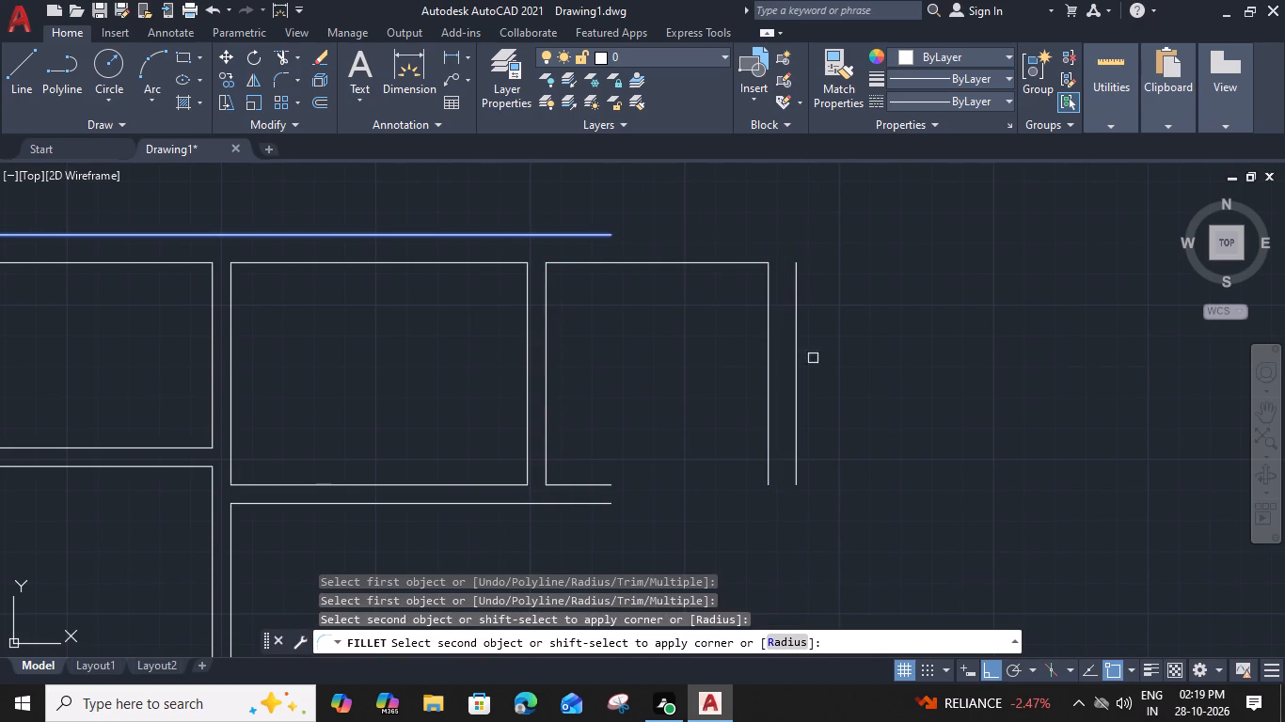
left_click(793, 358)
Fillet the horizontal partition's upper and lower lines with the right wall's inner and outer lines to close the lower-right corner.
key("space")
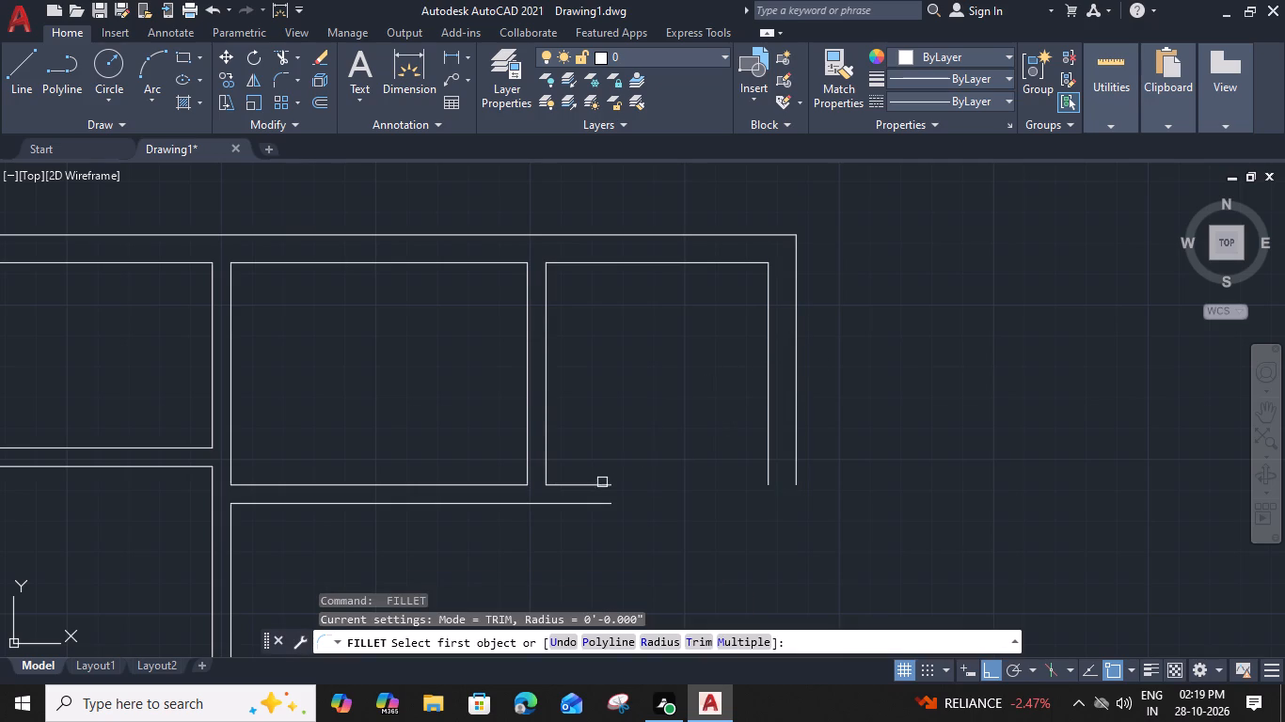
left_click(595, 485)
left_click(771, 465)
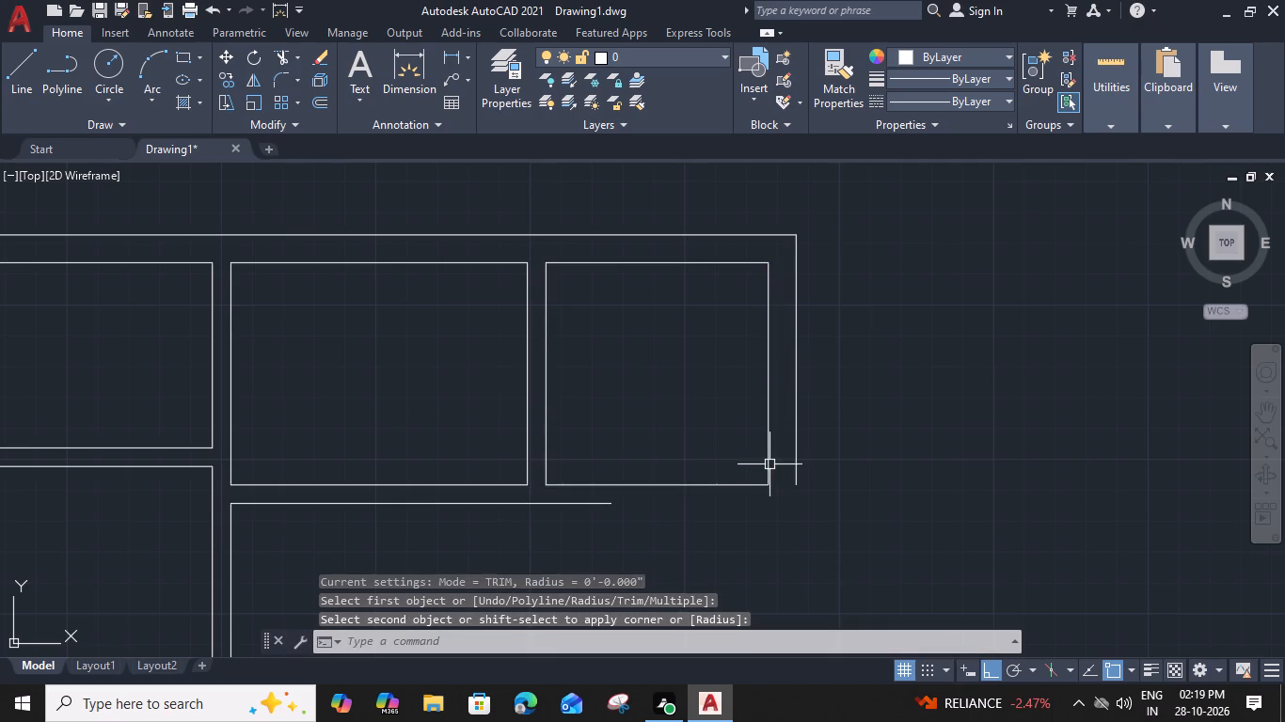
key("space")
left_click(577, 508)
left_click(799, 476)
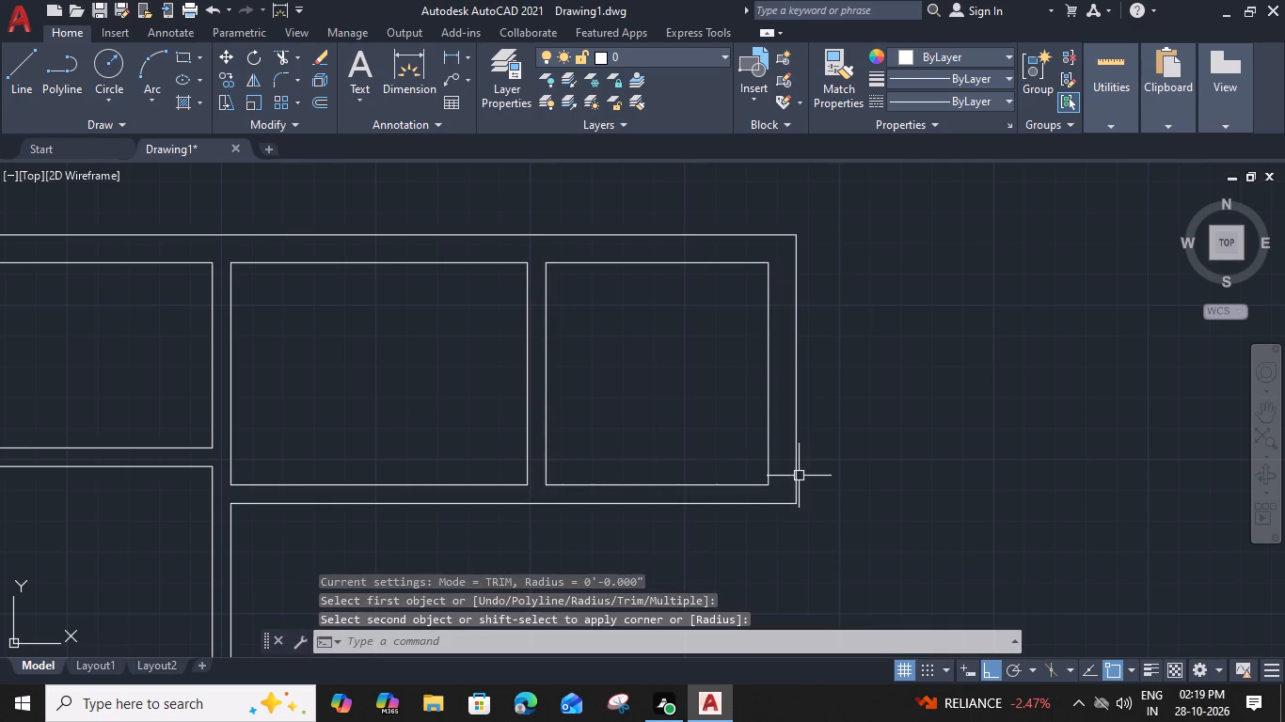
key("Escape")
Extend the horizontal partition's lower line leftward to the left line of the second vertical partition.
key("grave")
scroll(610, 431, "down", 1)
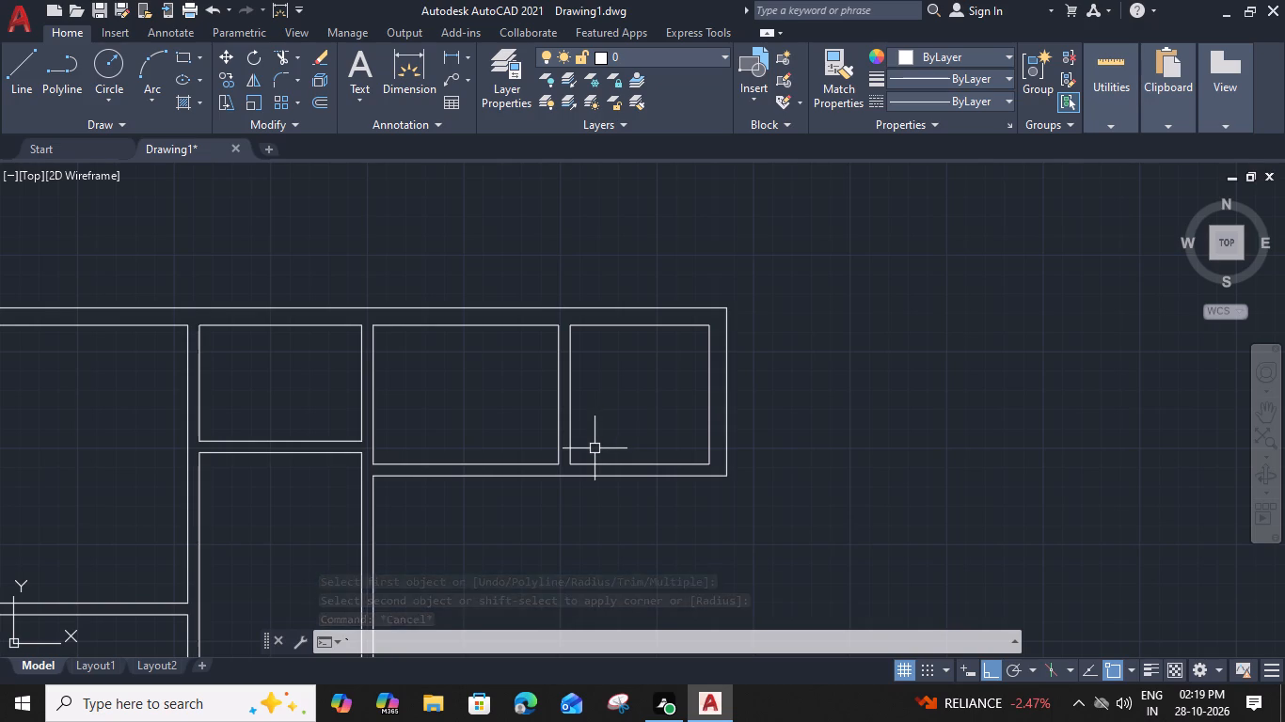
middle_click_drag(582, 484, 794, 367)
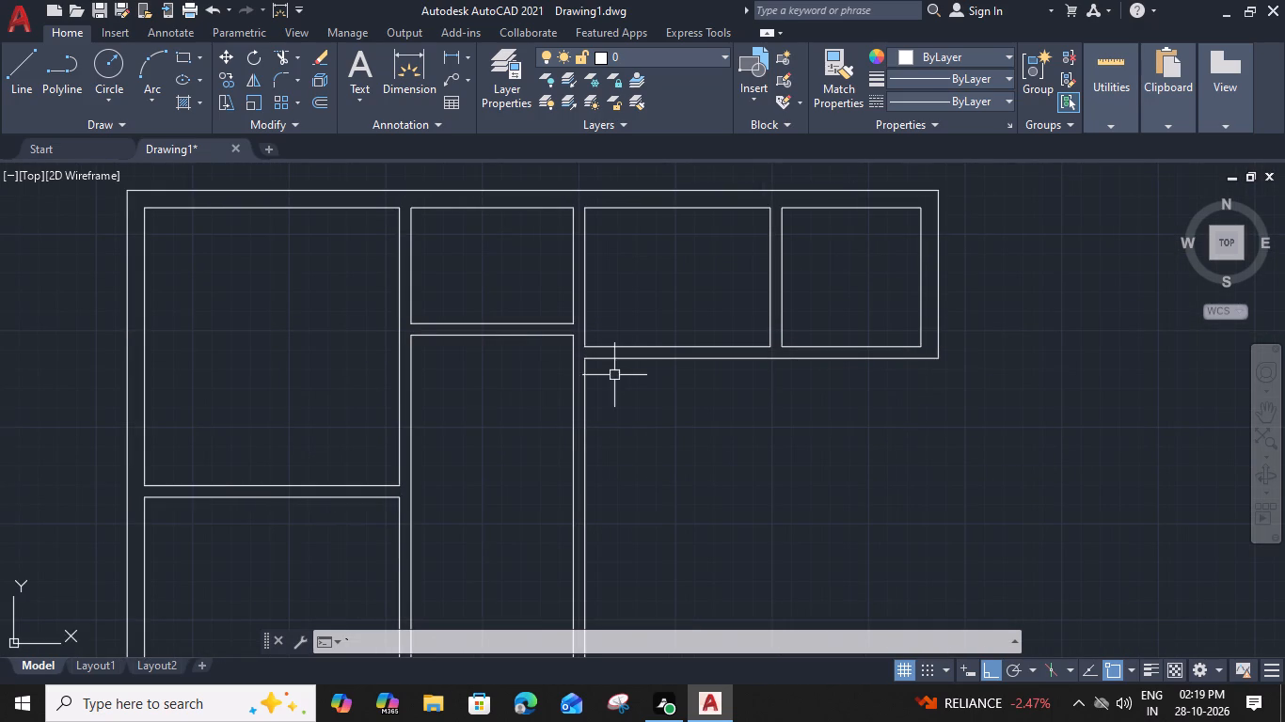
type("ex")
key("space")
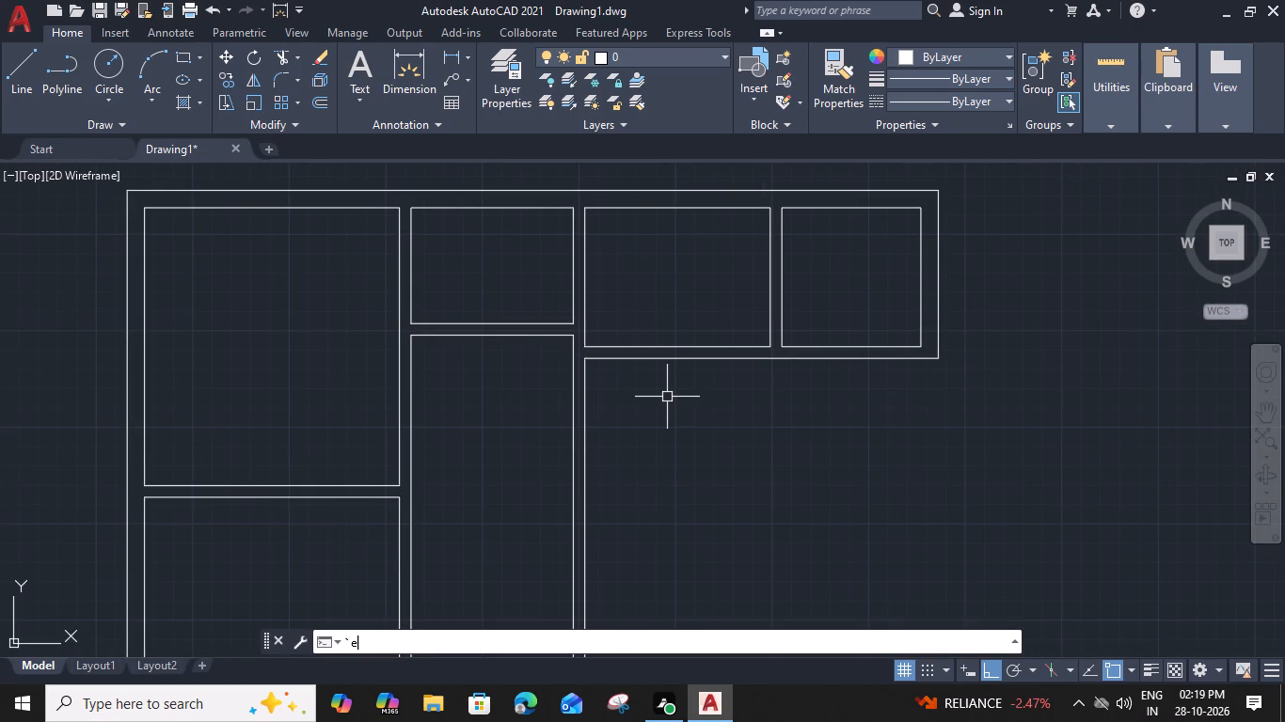
left_click(644, 360)
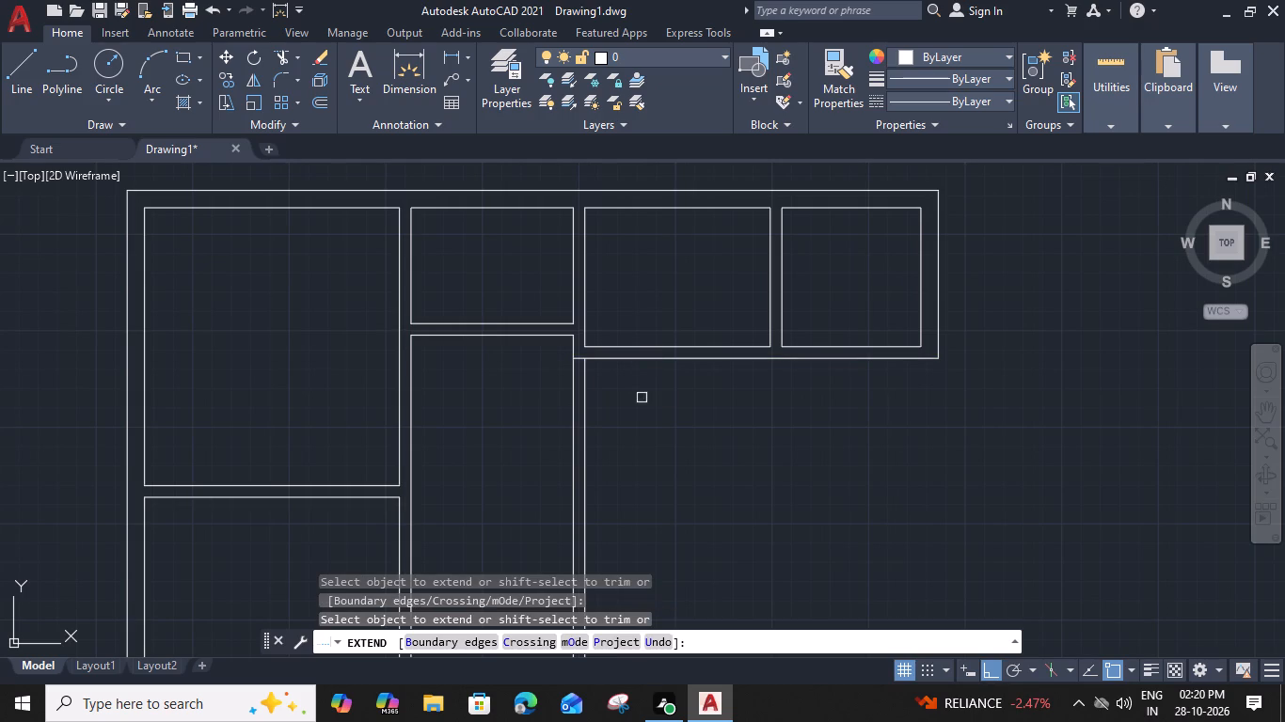
Trim away both lines of the second vertical partition below the horizontal partition.
left_click(554, 444, "shift")
left_click(634, 458, "shift")
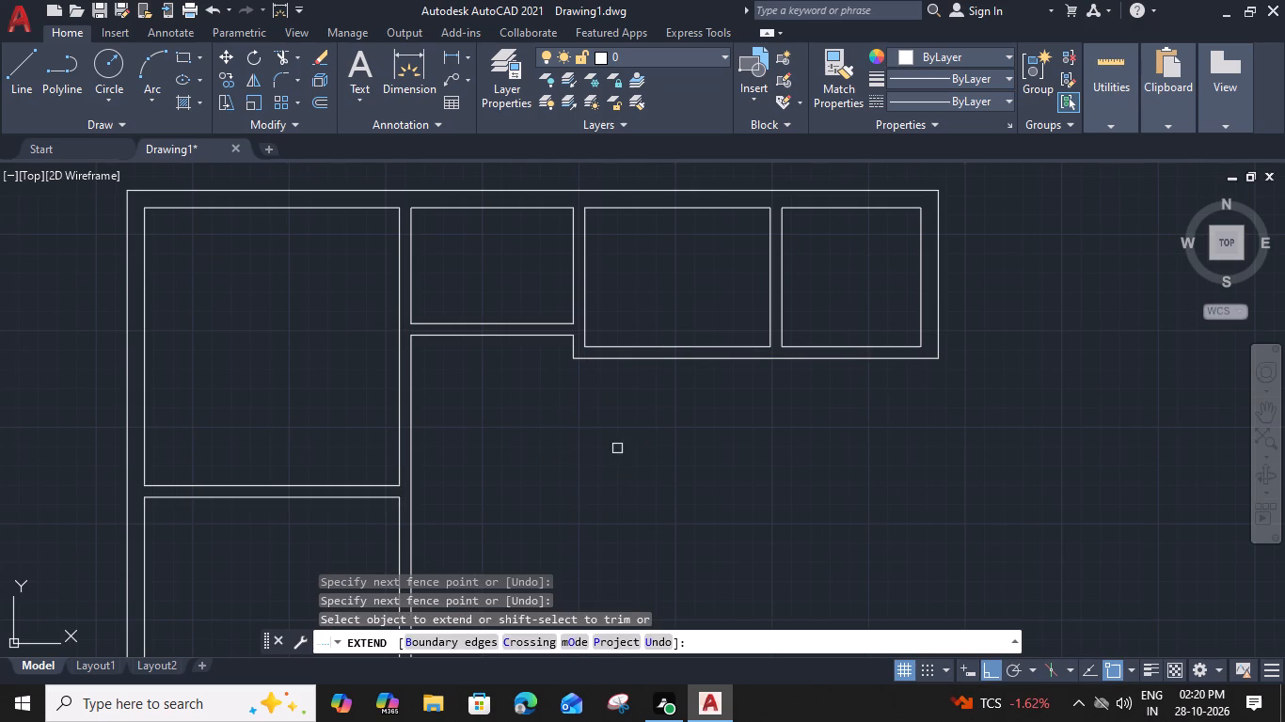
key("Escape")
Offset the left wall's inner line 7' to the right in the area below the lower horizontal partition.
scroll(507, 450, "down", 2)
middle_click_drag(507, 463, 650, 374)
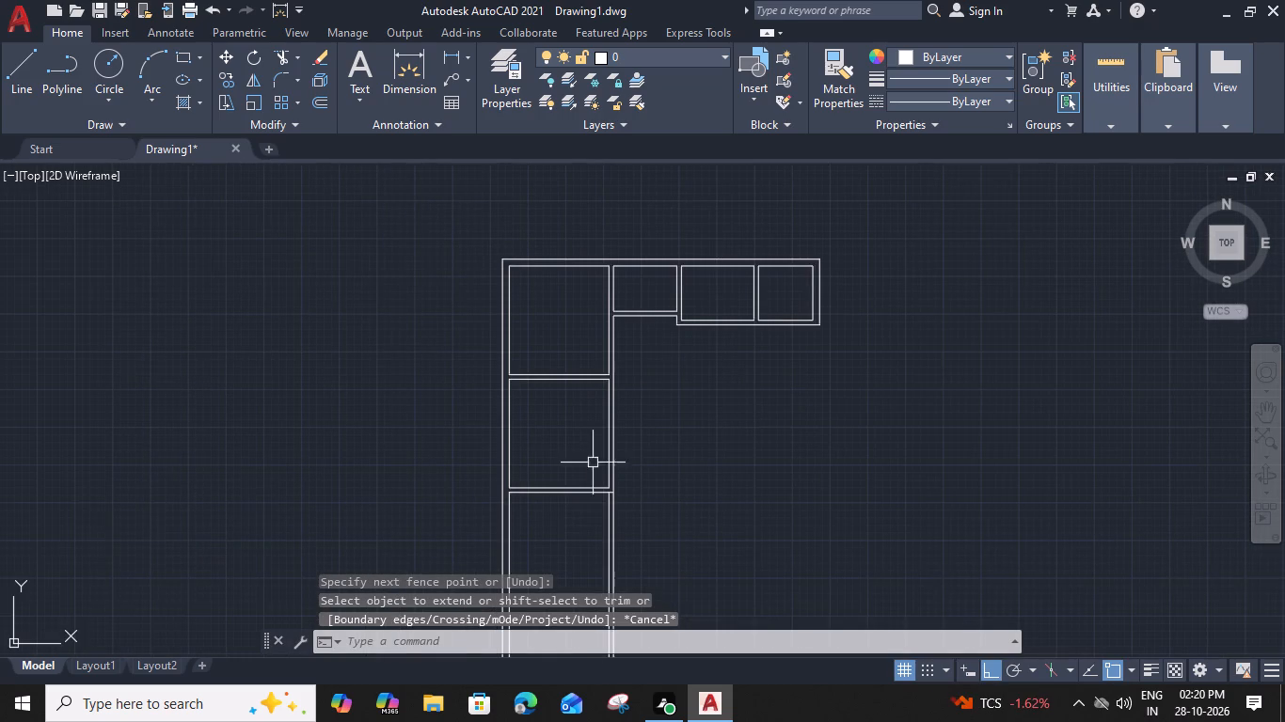
middle_click_drag(547, 531, 582, 408)
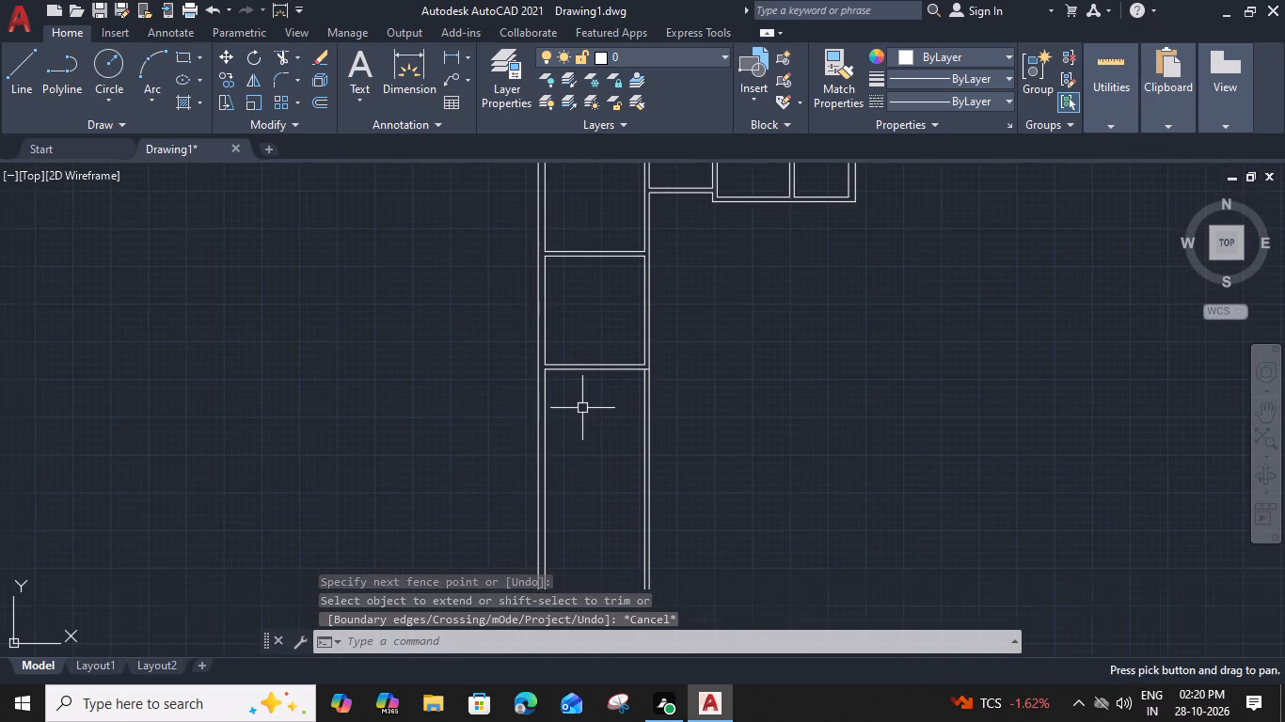
scroll(598, 445, "up", 2)
middle_click_drag(566, 353, 550, 410)
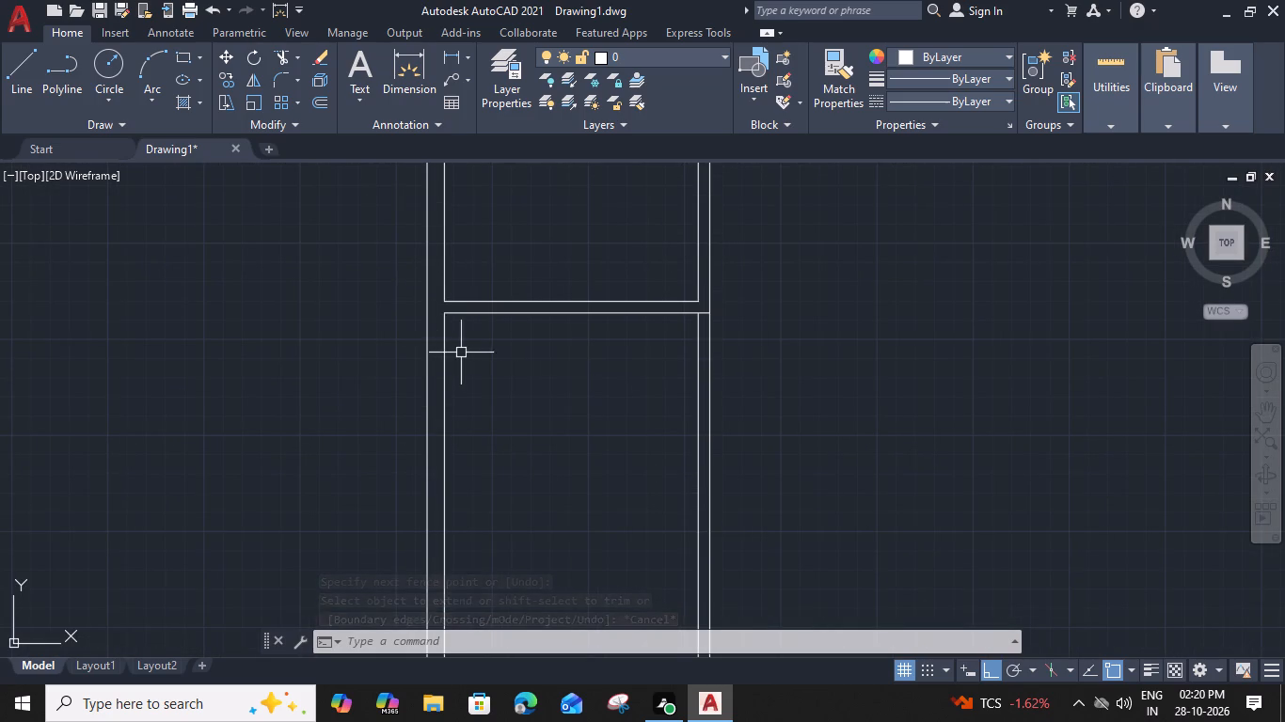
left_click(444, 373)
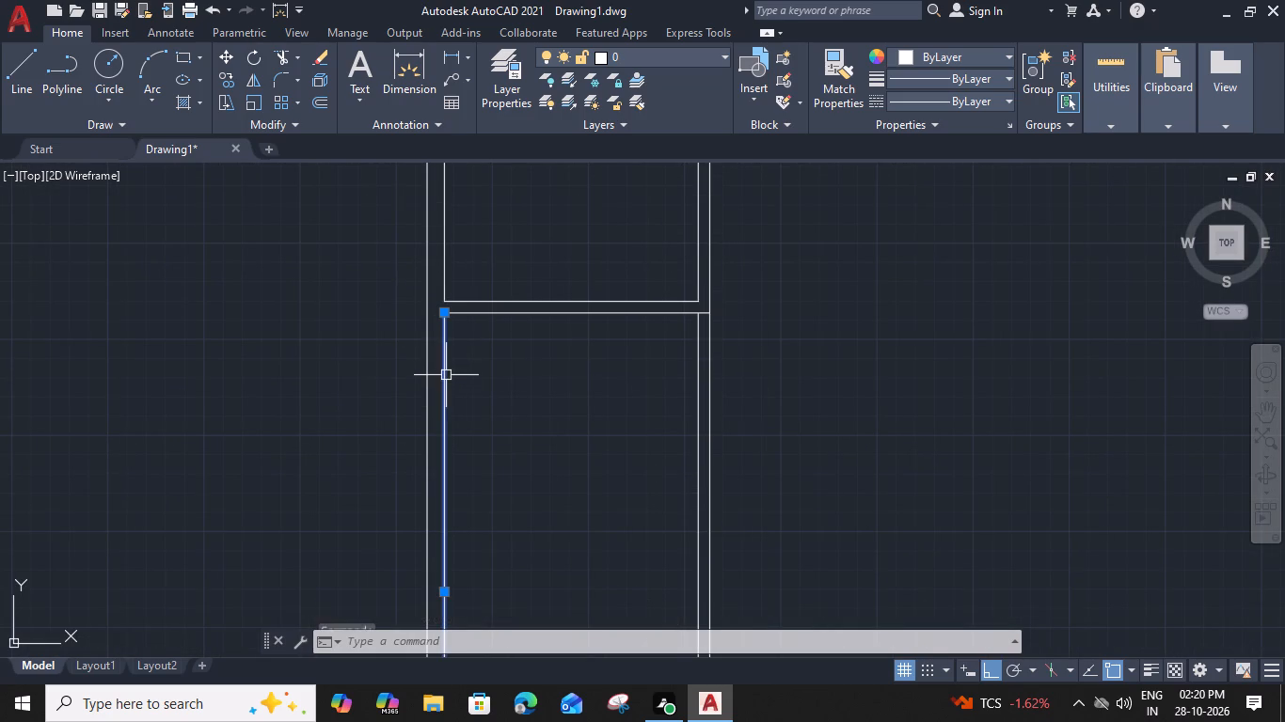
key("o")
key("space")
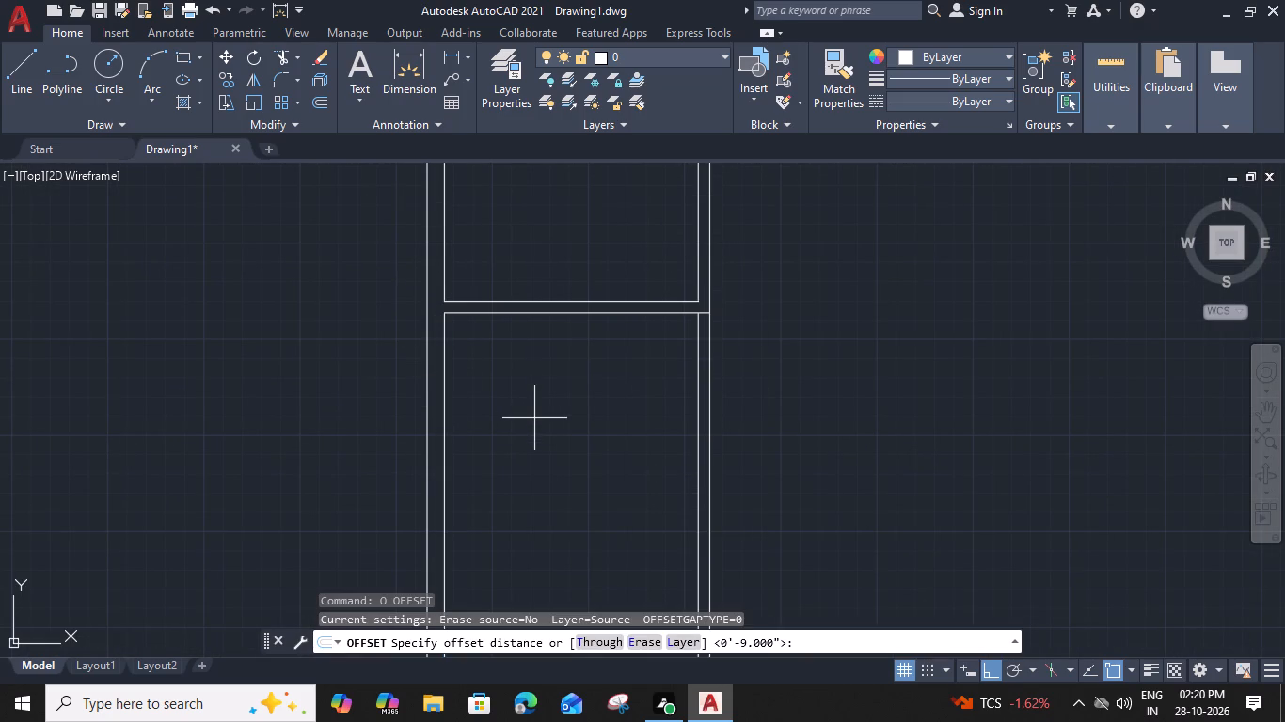
key("7")
type("'")
key("space")
left_click(626, 423)
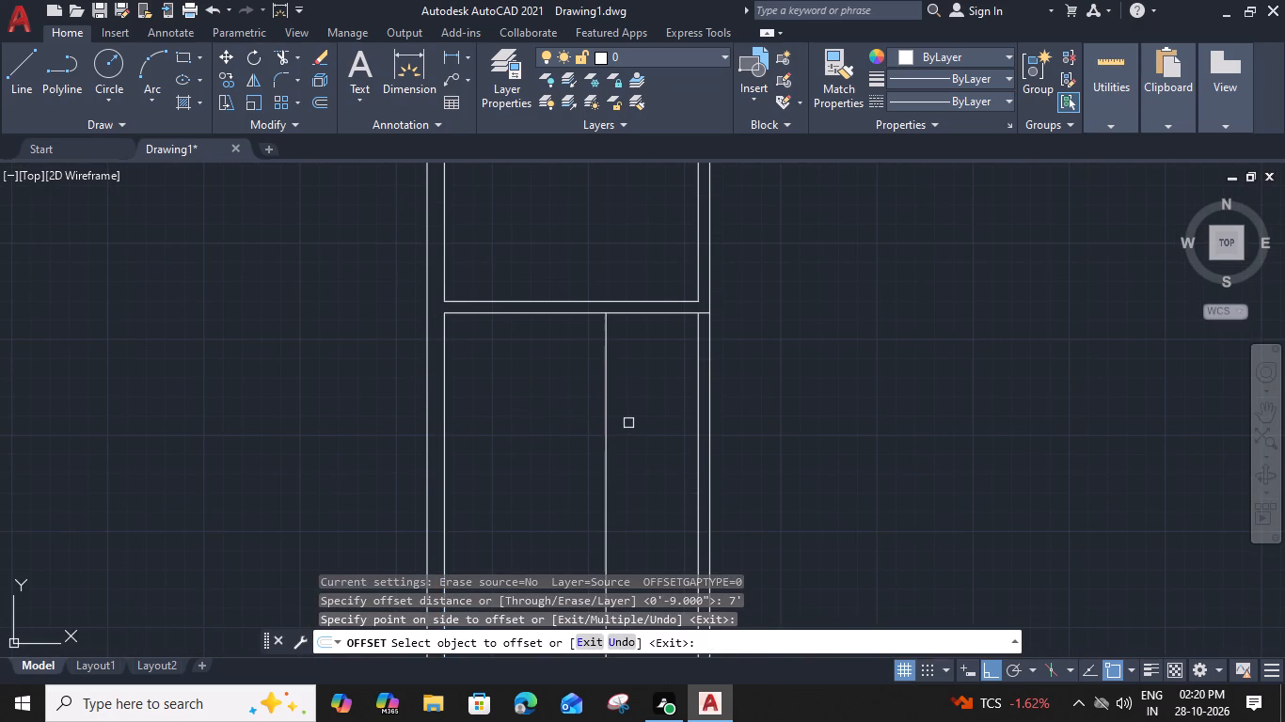
key("Escape")
Offset the new vertical line 6" to the right to give the partition its thickness.
left_click(607, 396)
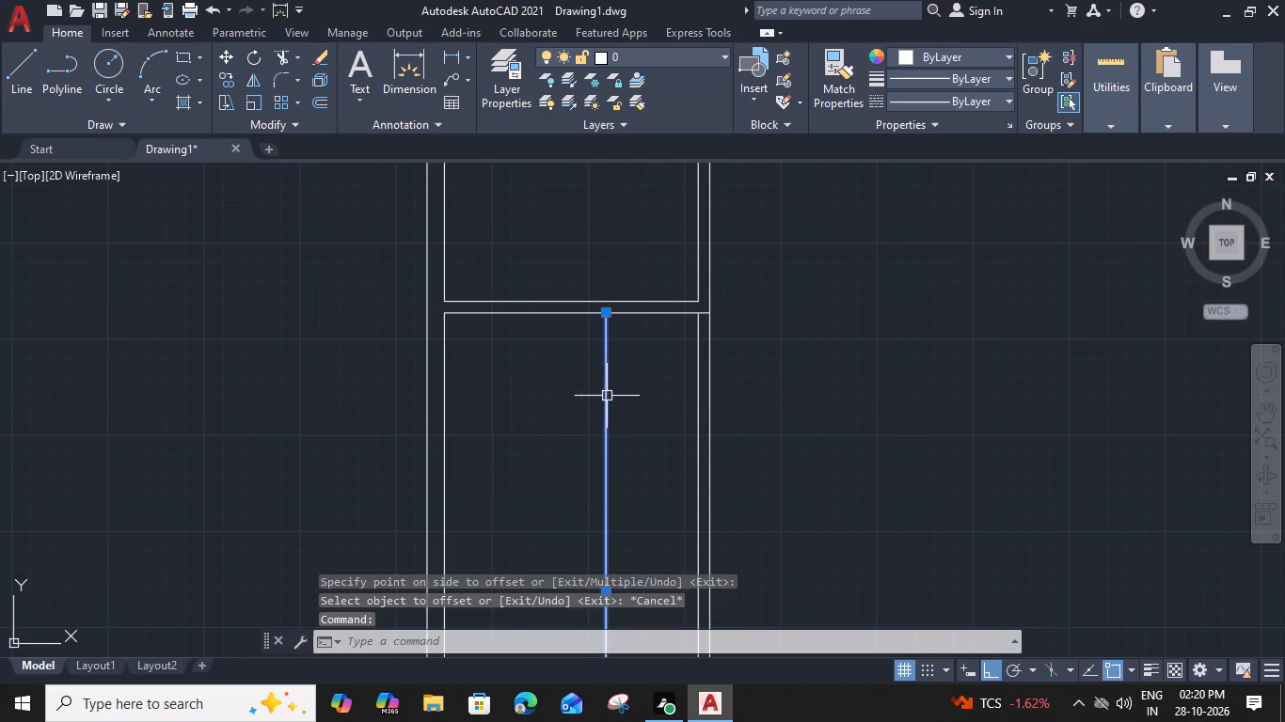
key("o")
key("space")
key("6")
key("shift+quotedbl")
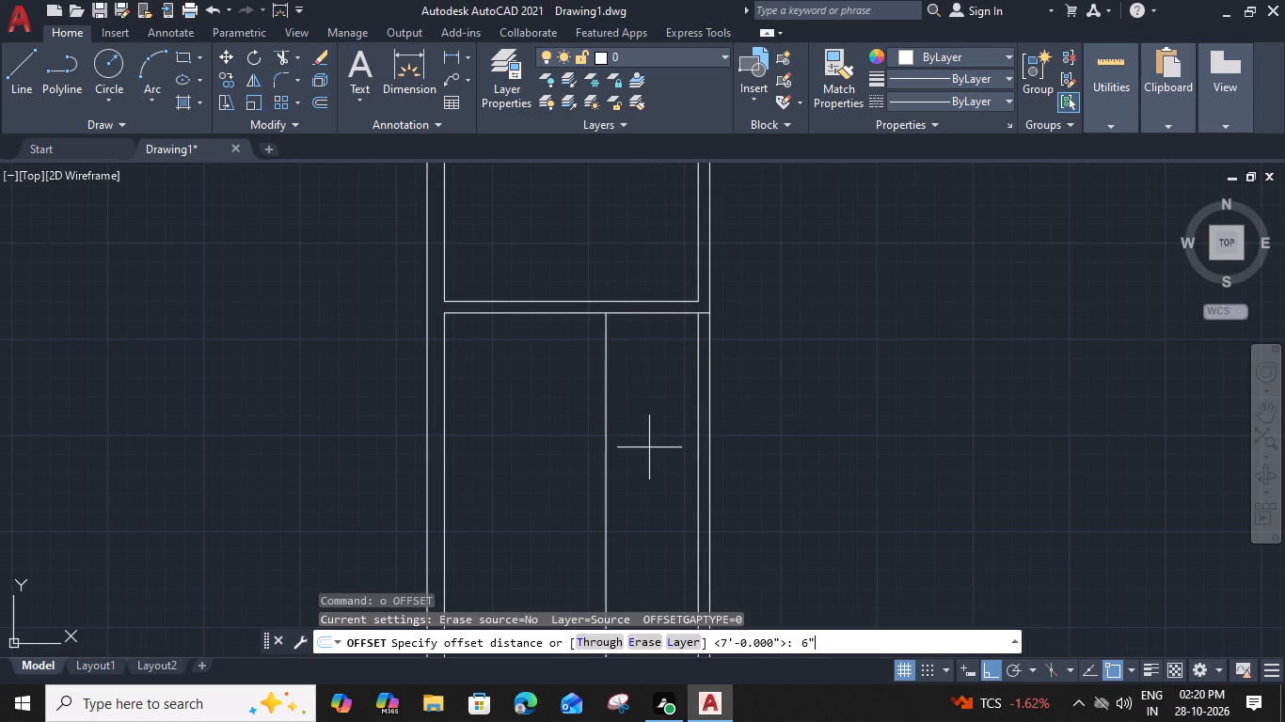
key("Return")
left_click(669, 468)
key("Escape")
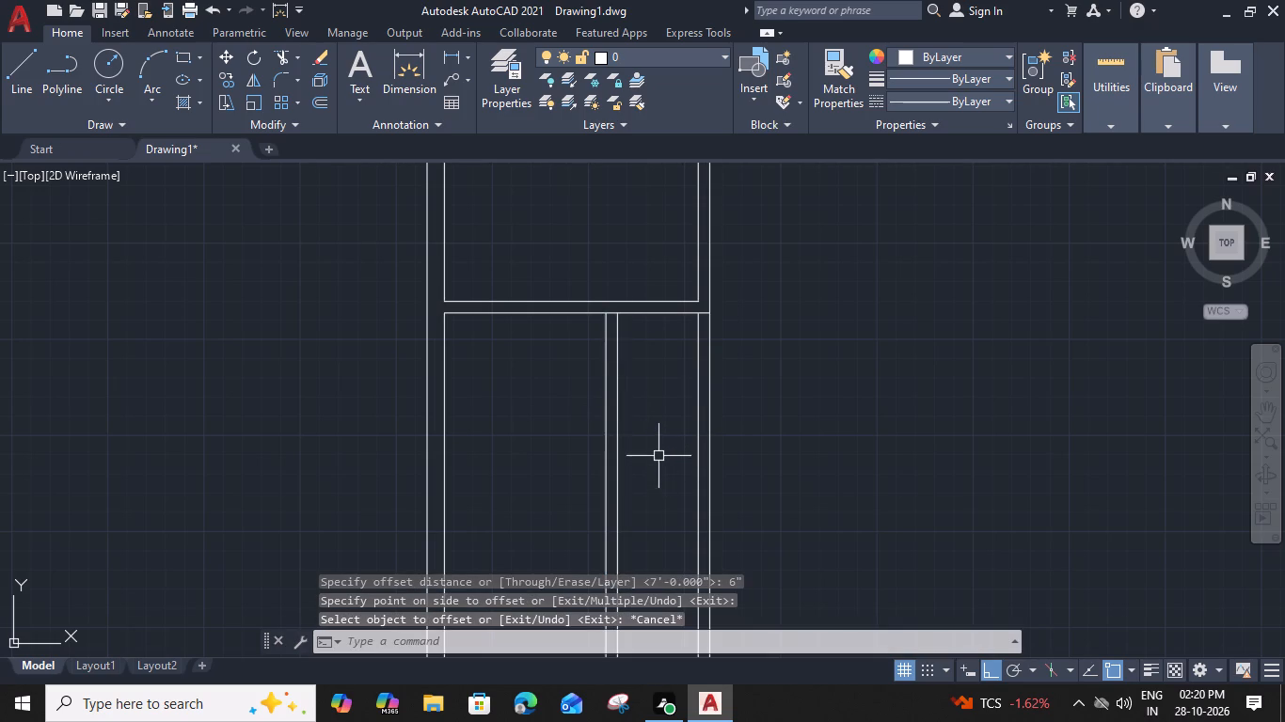
Trim the horizontal partition's lower line between the two new vertical partition lines to open the junction.
key("t")
type("r")
key("space")
scroll(619, 349, "up", 2)
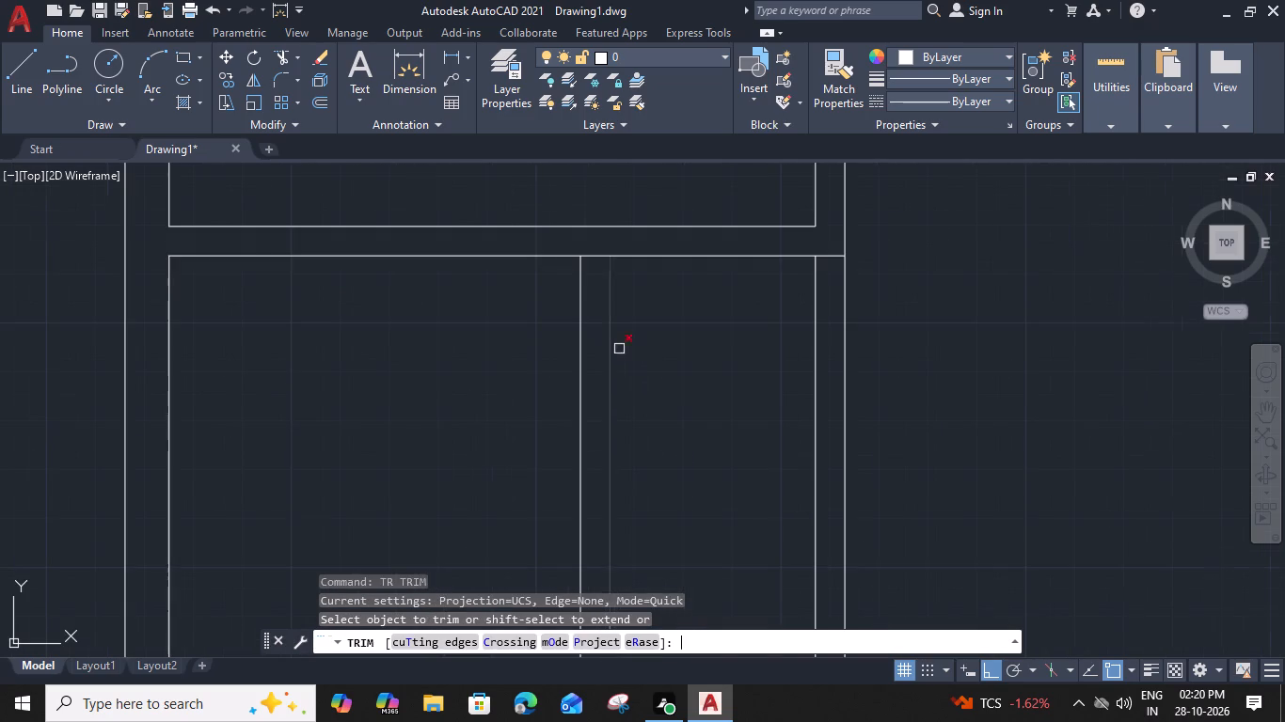
left_click(601, 259)
scroll(601, 259, "down", 2)
key("Escape")
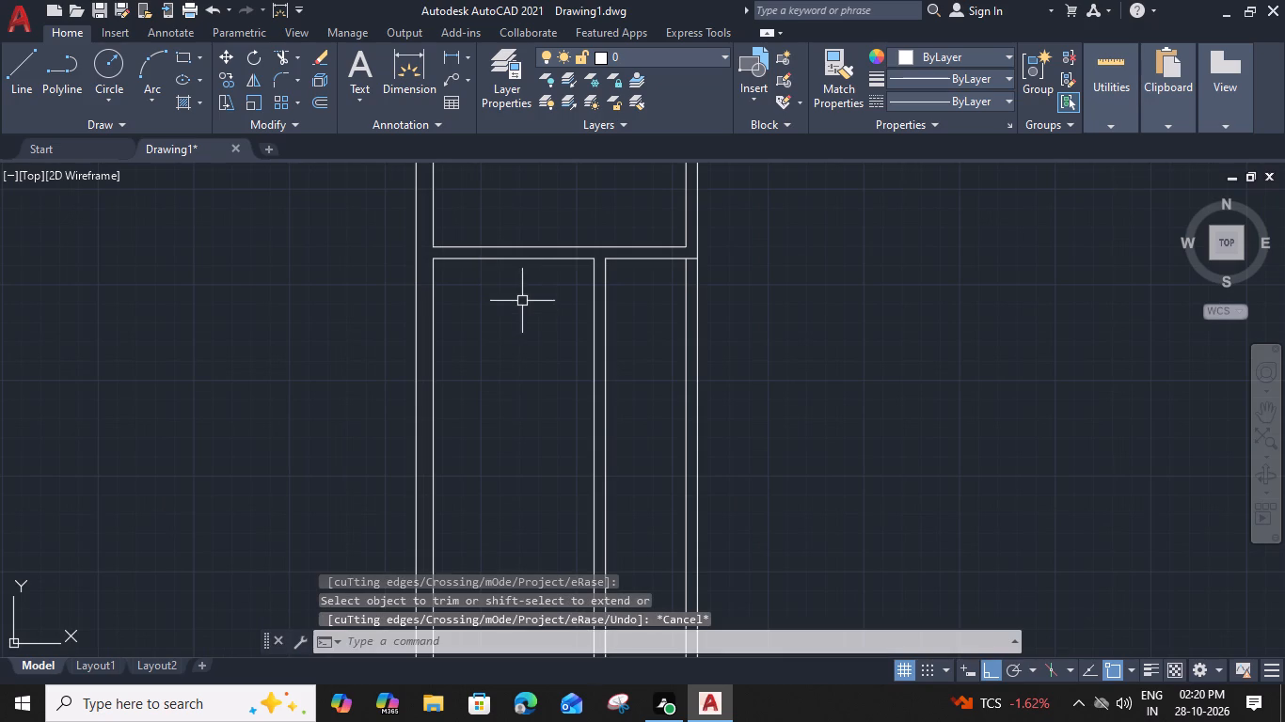
Offset the top line of the new lower-left room 5' downward.
left_click_drag(518, 257, 517, 265)
type("o")
key("space")
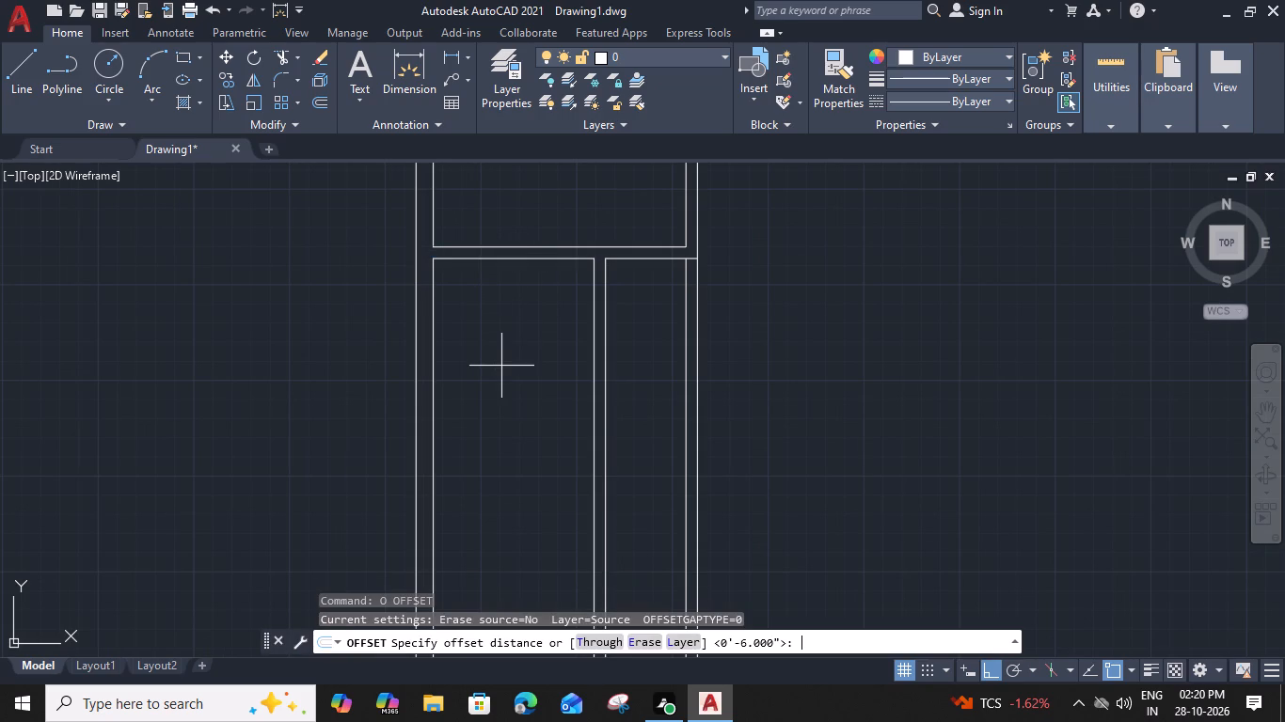
type("5'")
key("space")
left_click_drag(503, 449, 504, 466)
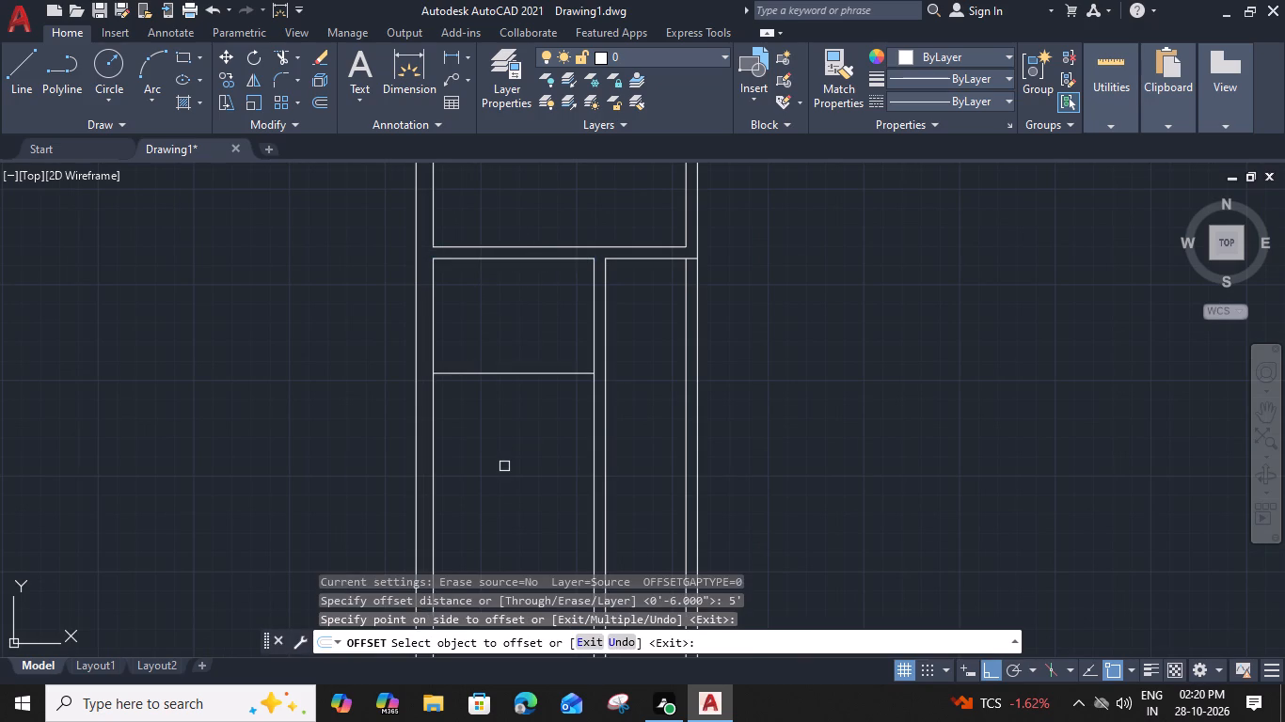
key("Escape")
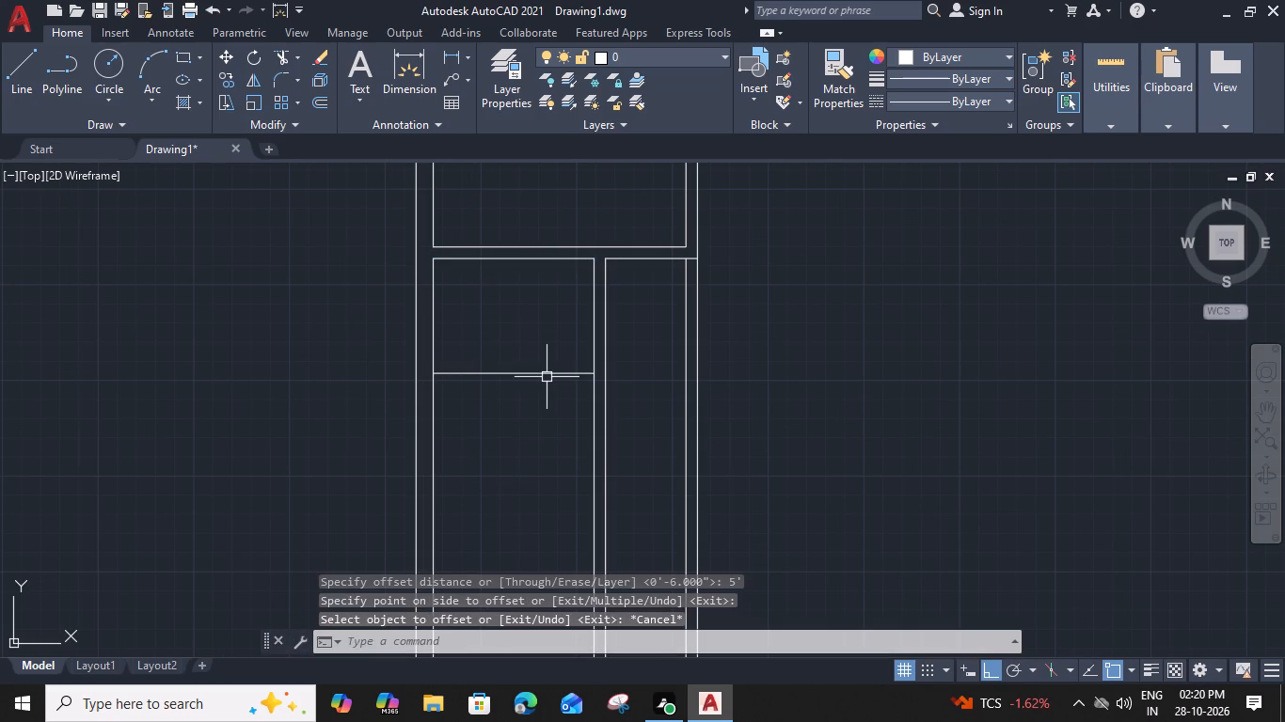
Offset the new horizontal line 6" downward to form the small room's bottom partition.
left_click(547, 374)
key("o")
key("space")
key("6")
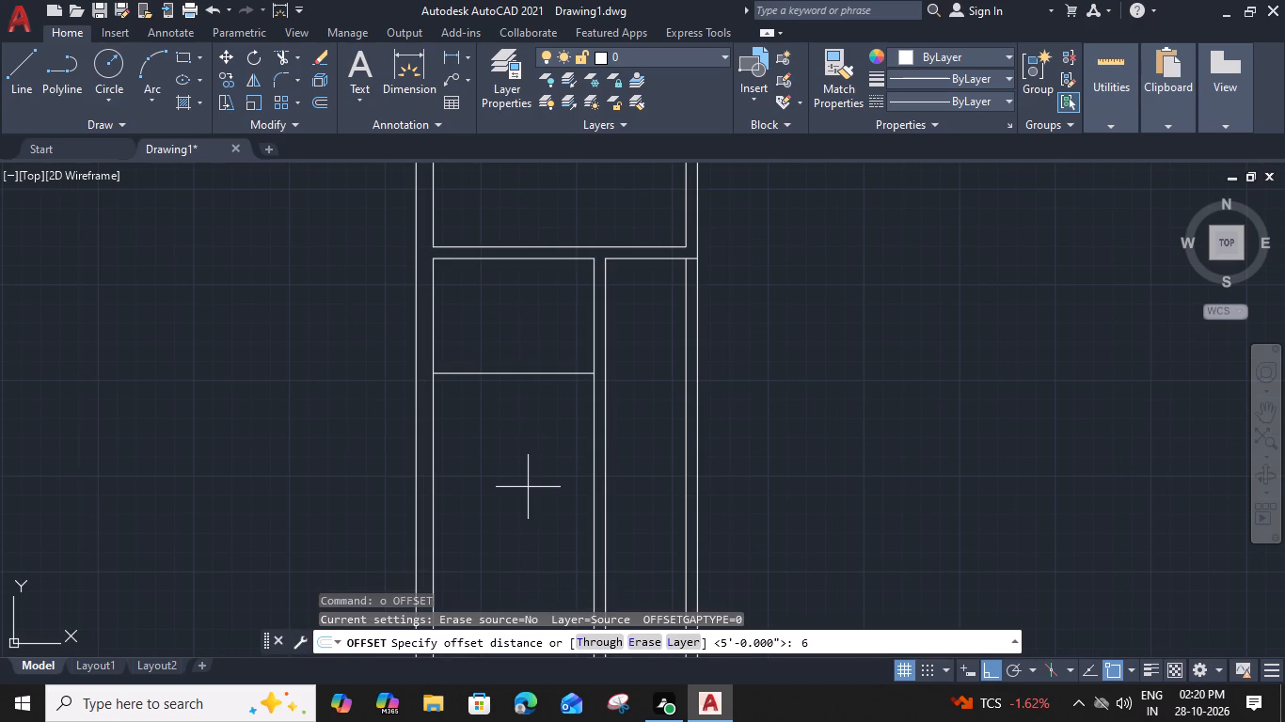
key("shift+quotedbl")
key("Return")
left_click(514, 510)
key("Escape")
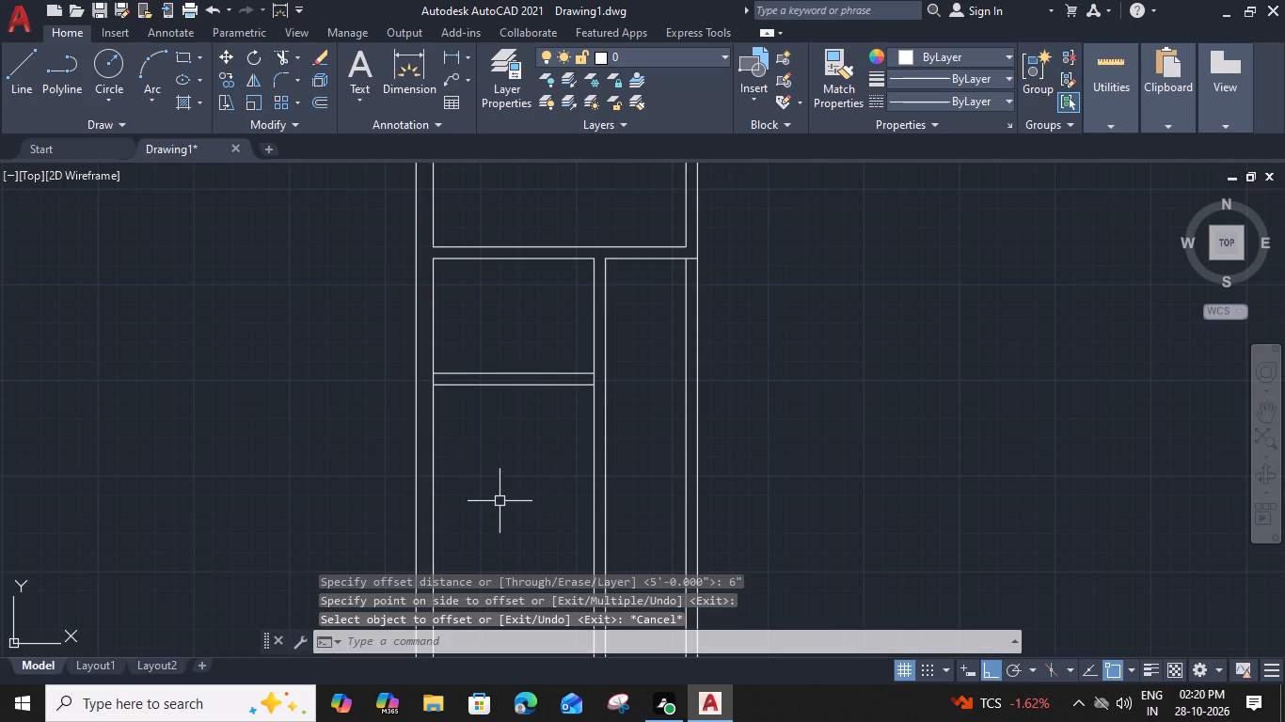
Trim the left wall's inner line and the vertical partition's left line between the new horizontal partition's two lines.
middle_click_drag(551, 434, 576, 449)
key("t")
key("r")
key("space")
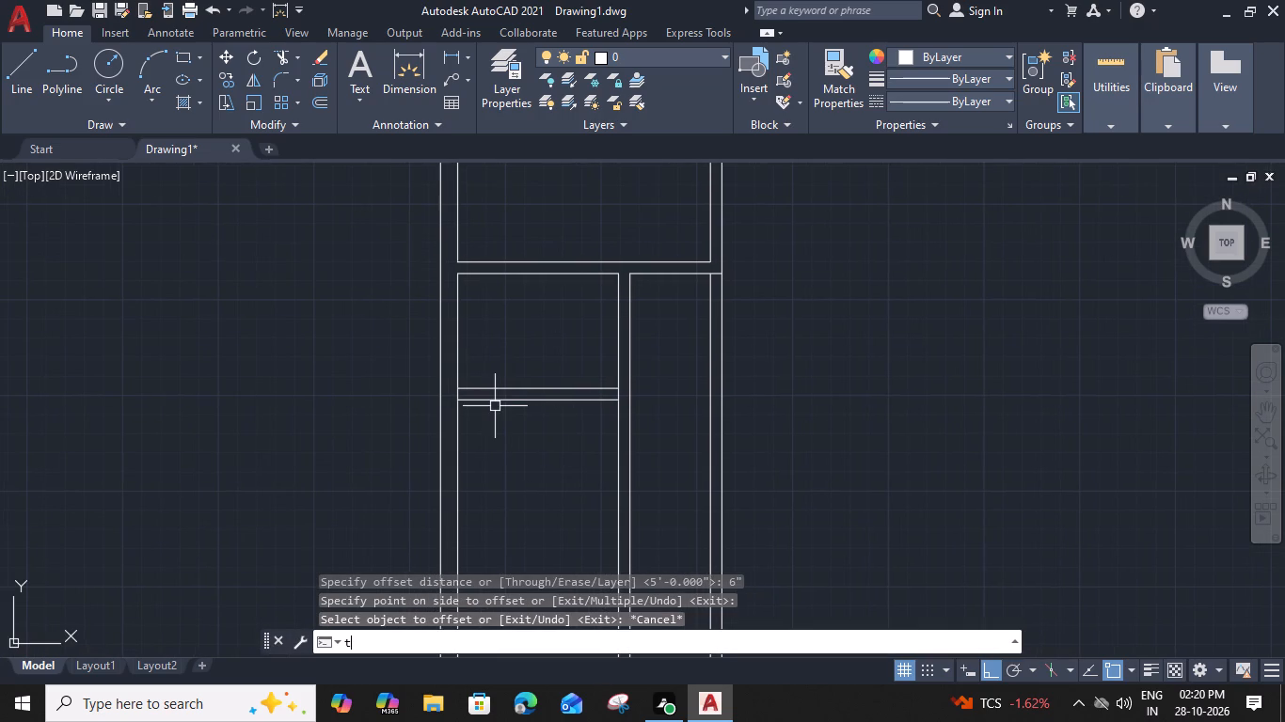
scroll(449, 396, "up", 2)
left_click(454, 393)
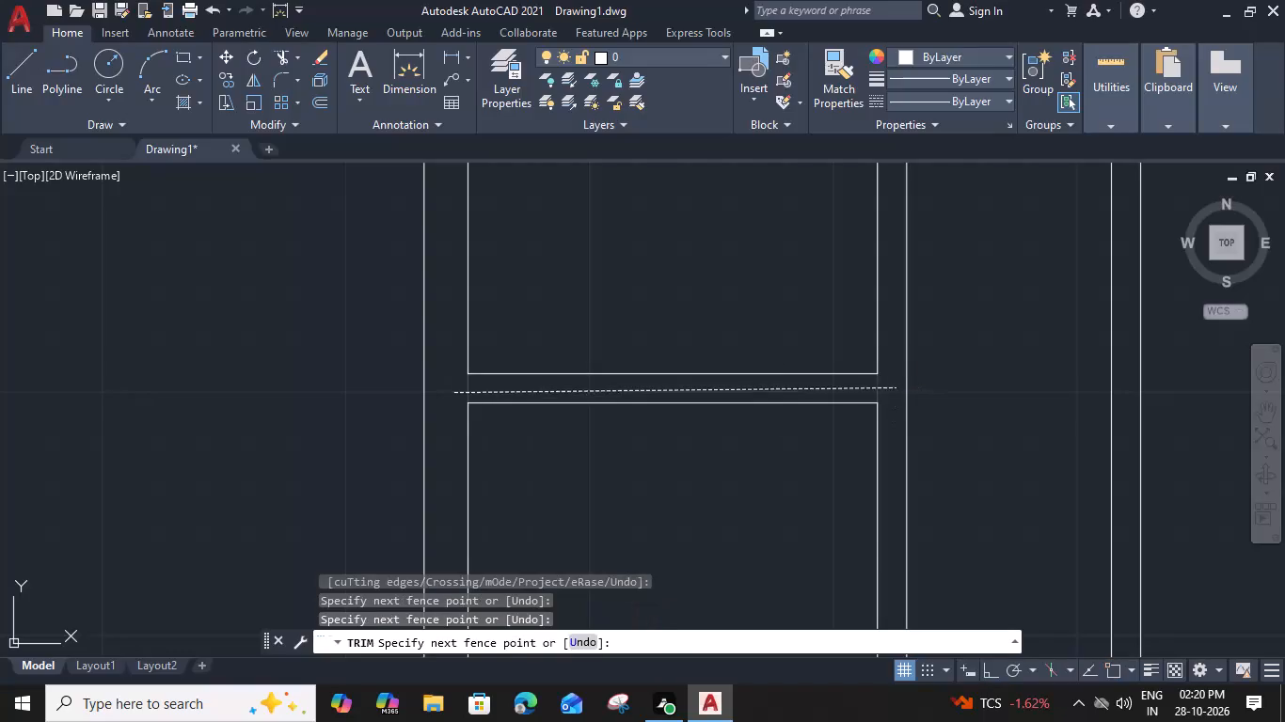
left_click(896, 388)
Extend the new horizontal partition's lower line to the vertical partition's right line.
left_click(789, 402, "shift")
scroll(789, 466, "down", 2)
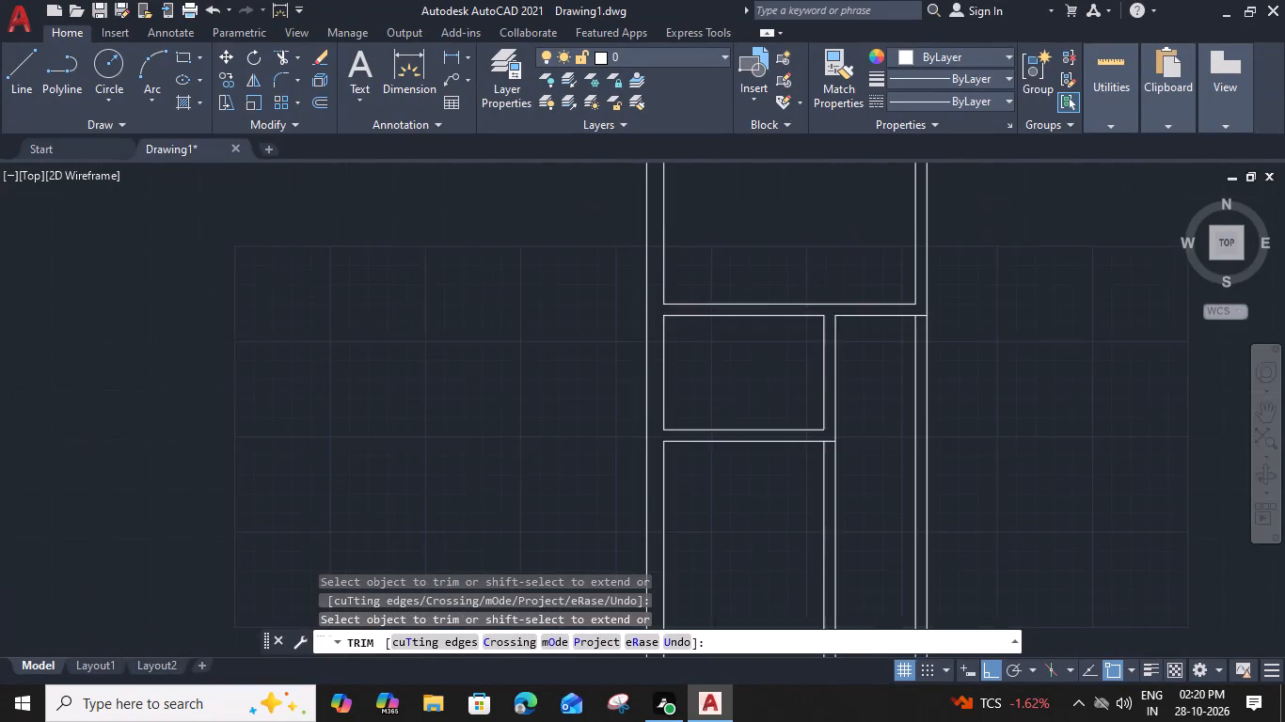
middle_click_drag(787, 463, 800, 349)
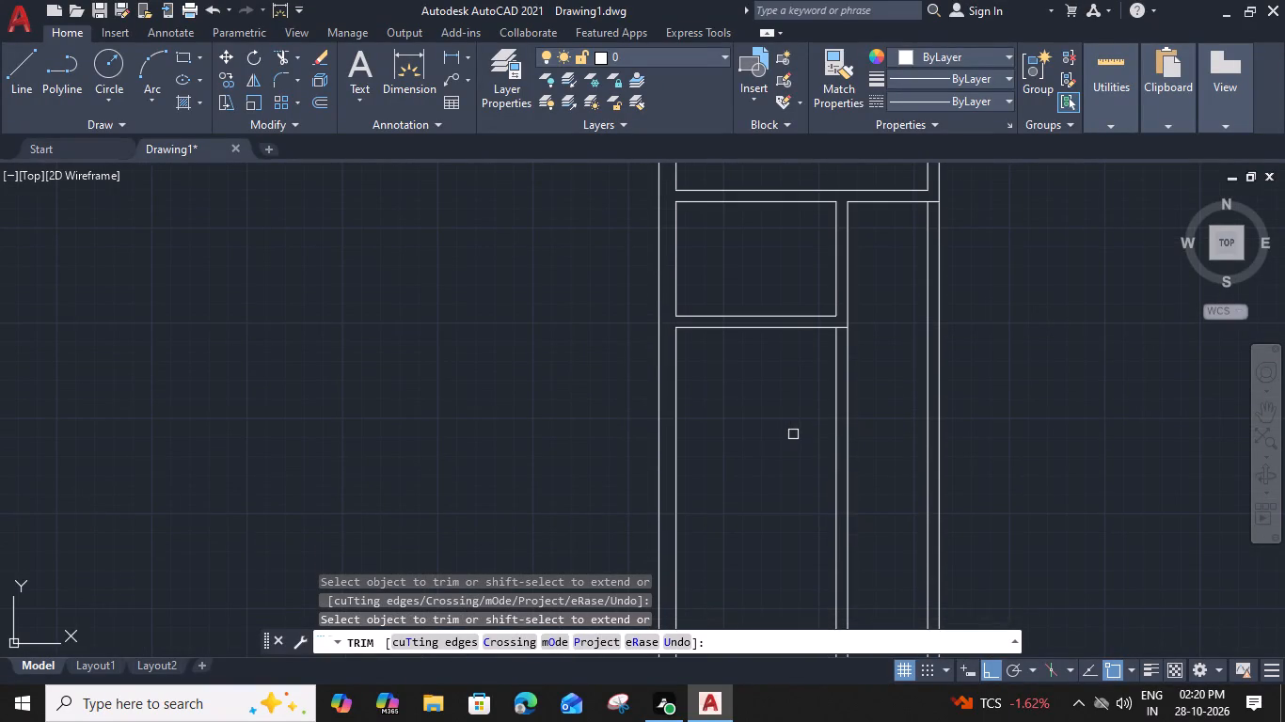
key("Escape")
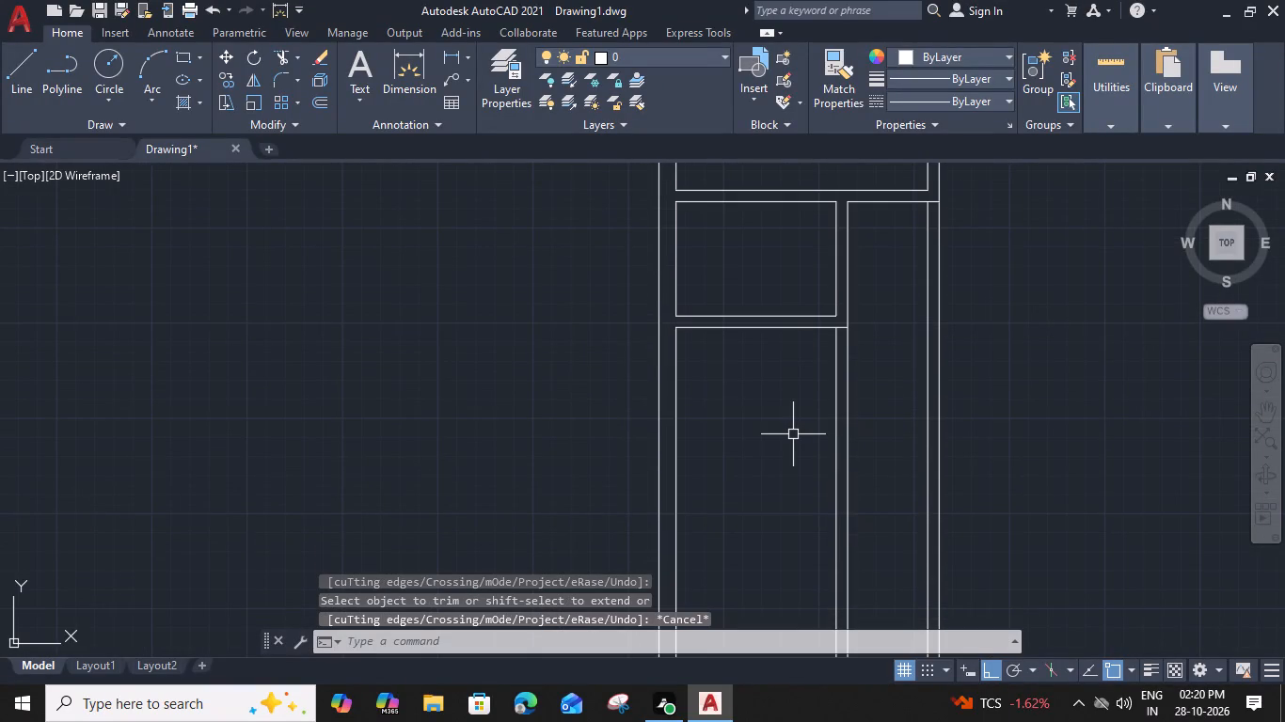
Trim away both lines of the small room's vertical partition below its bottom partition.
middle_click_drag(842, 446, 834, 446)
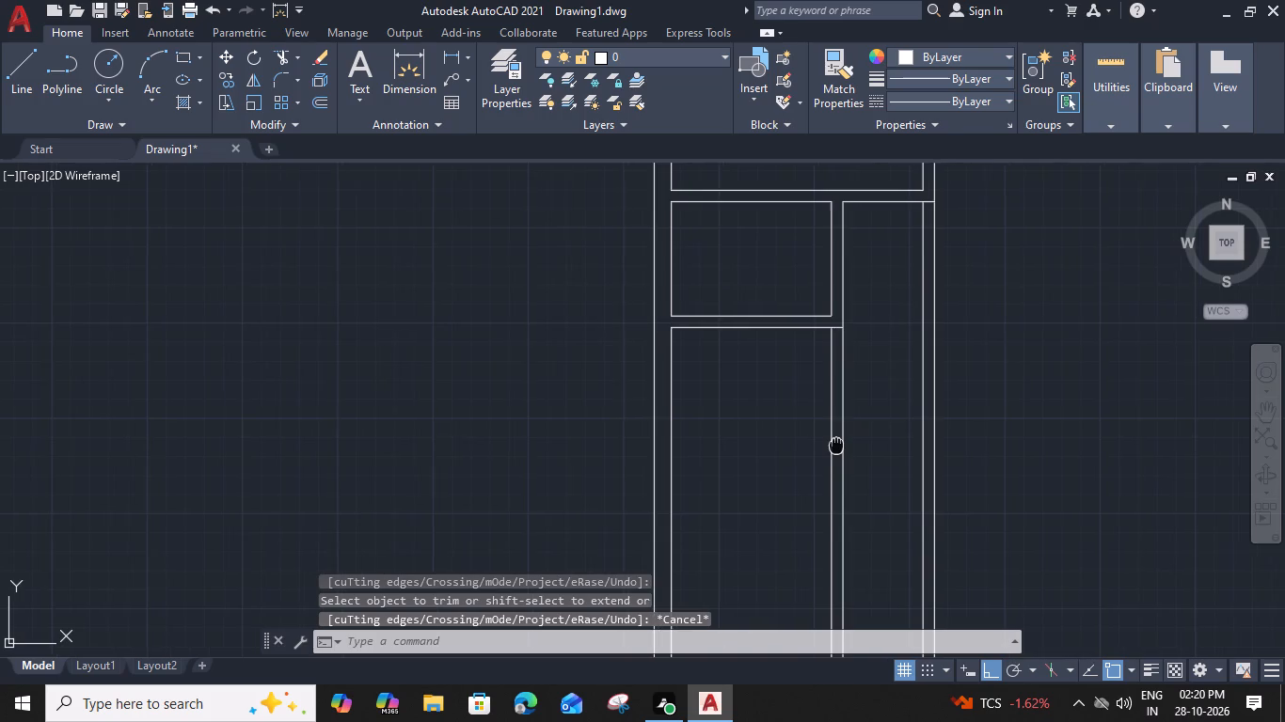
middle_click_drag(834, 446, 796, 462)
type("tr")
key("space")
left_click(760, 413)
left_click(825, 416)
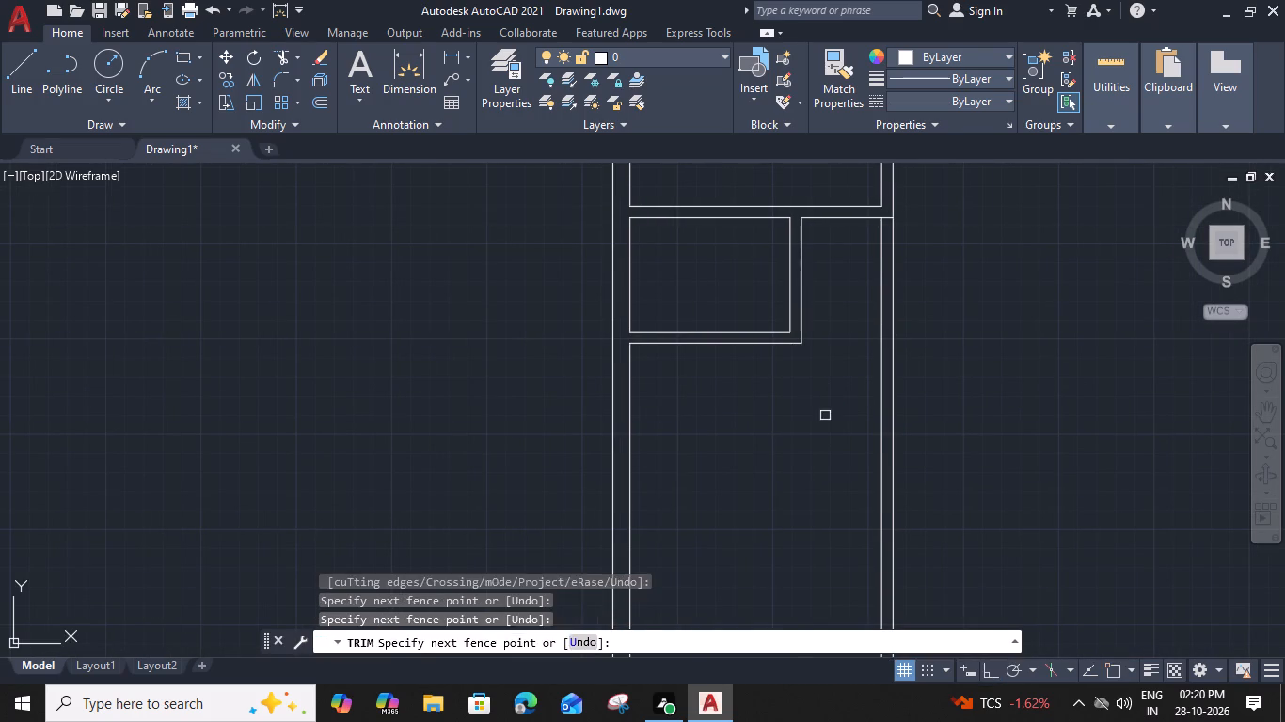
Trim away both lines of the first vertical partition below the large left room's bottom partition.
left_click(860, 387)
left_click(932, 387)
scroll(932, 387, "down", 1)
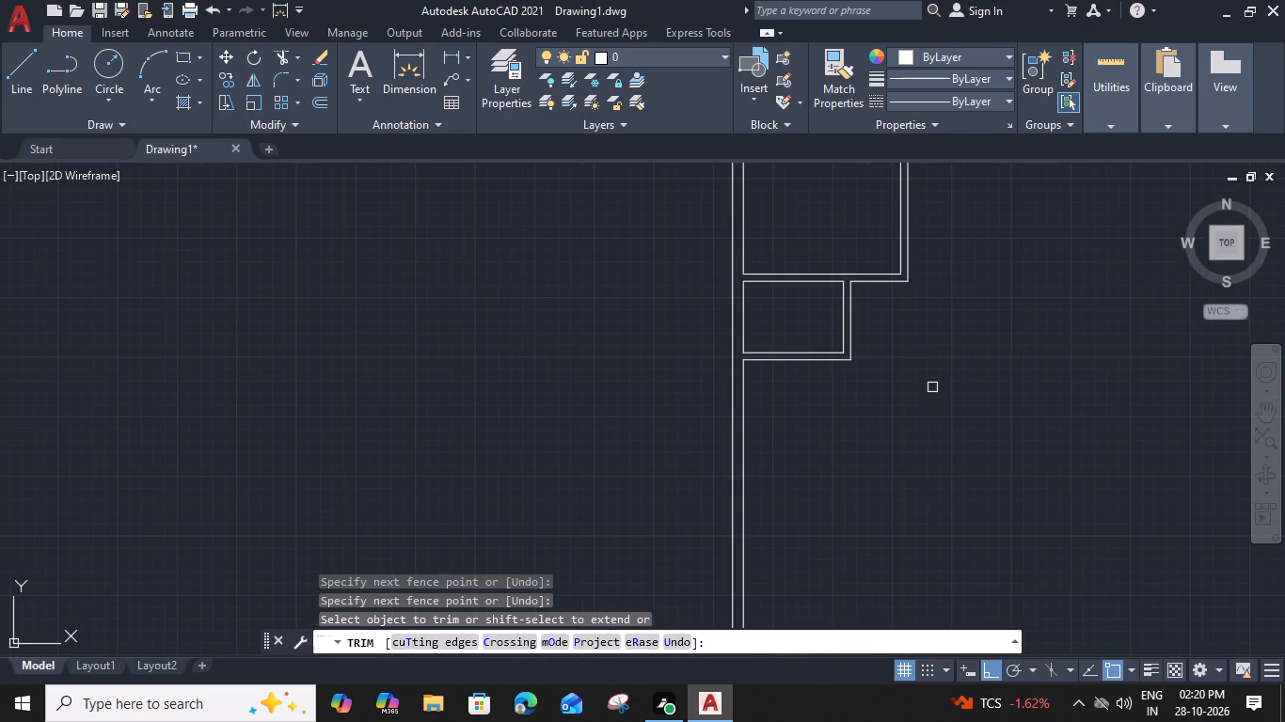
key("Escape")
Offset the lower outer line of the two upper-right rooms 10' downward.
scroll(928, 383, "down", 1)
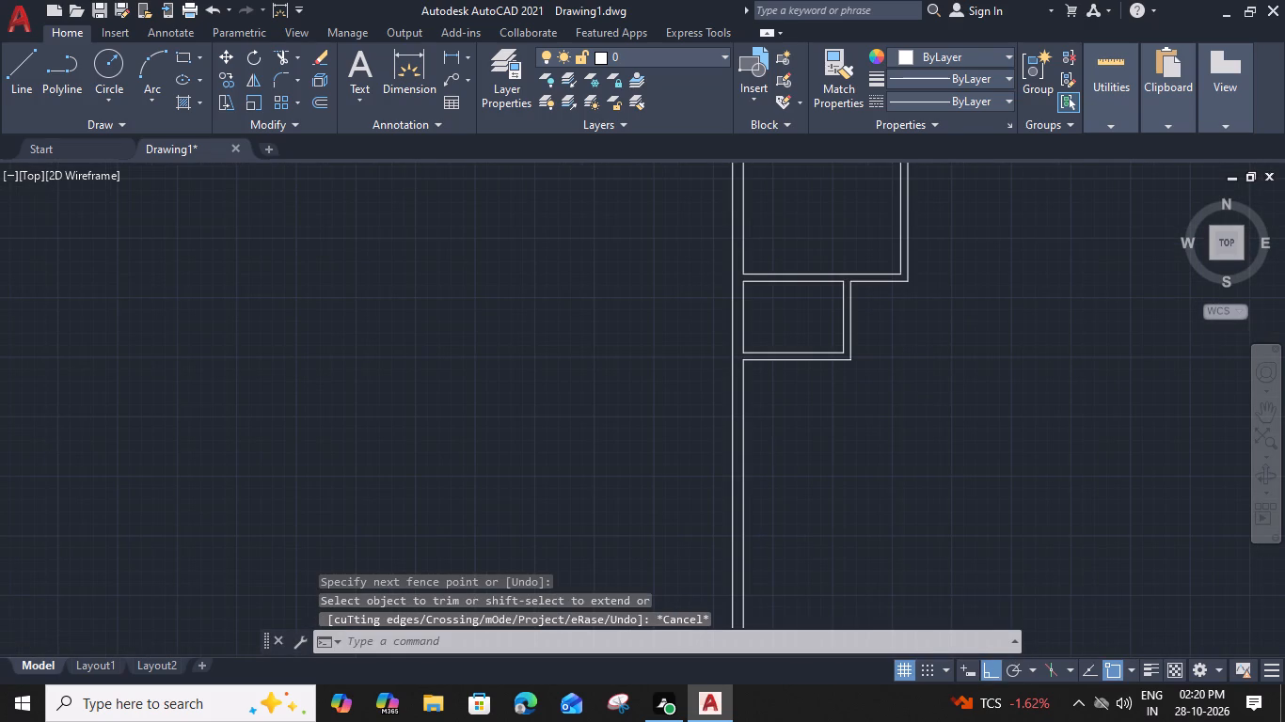
middle_click_drag(927, 383, 746, 496)
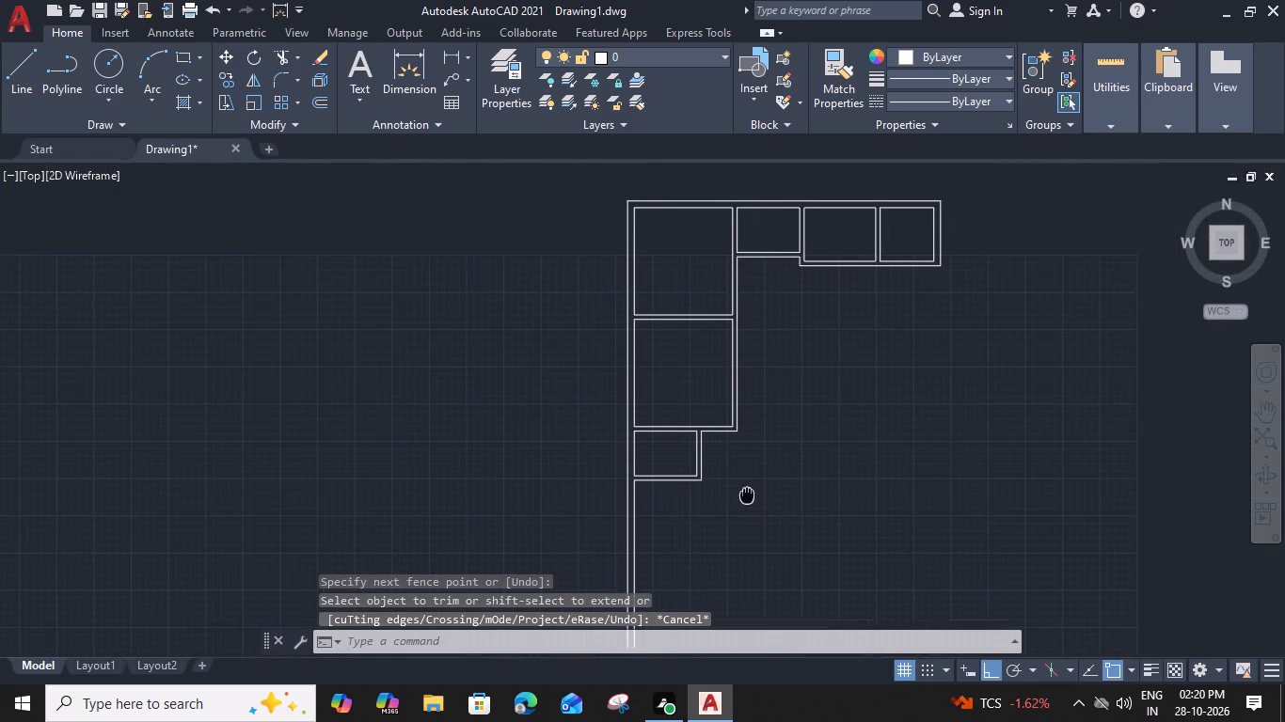
middle_click_drag(746, 496, 745, 496)
middle_click_drag(785, 445, 746, 460)
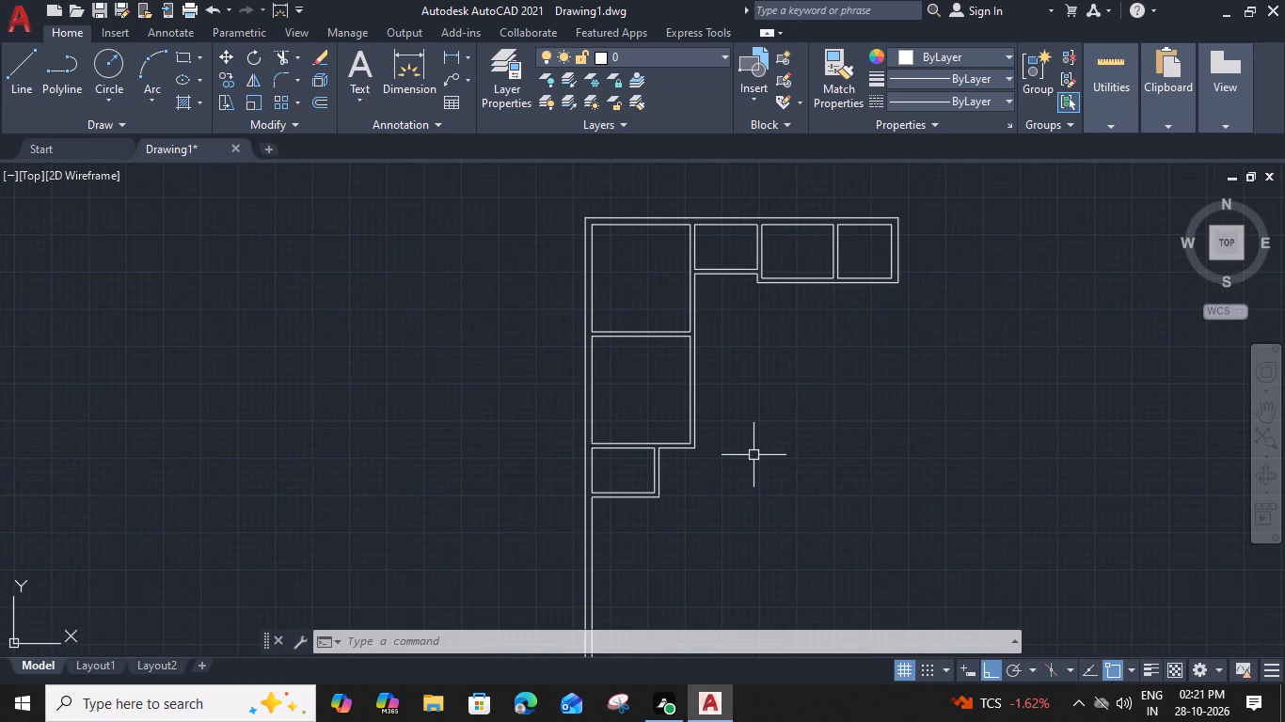
scroll(852, 299, "up", 2)
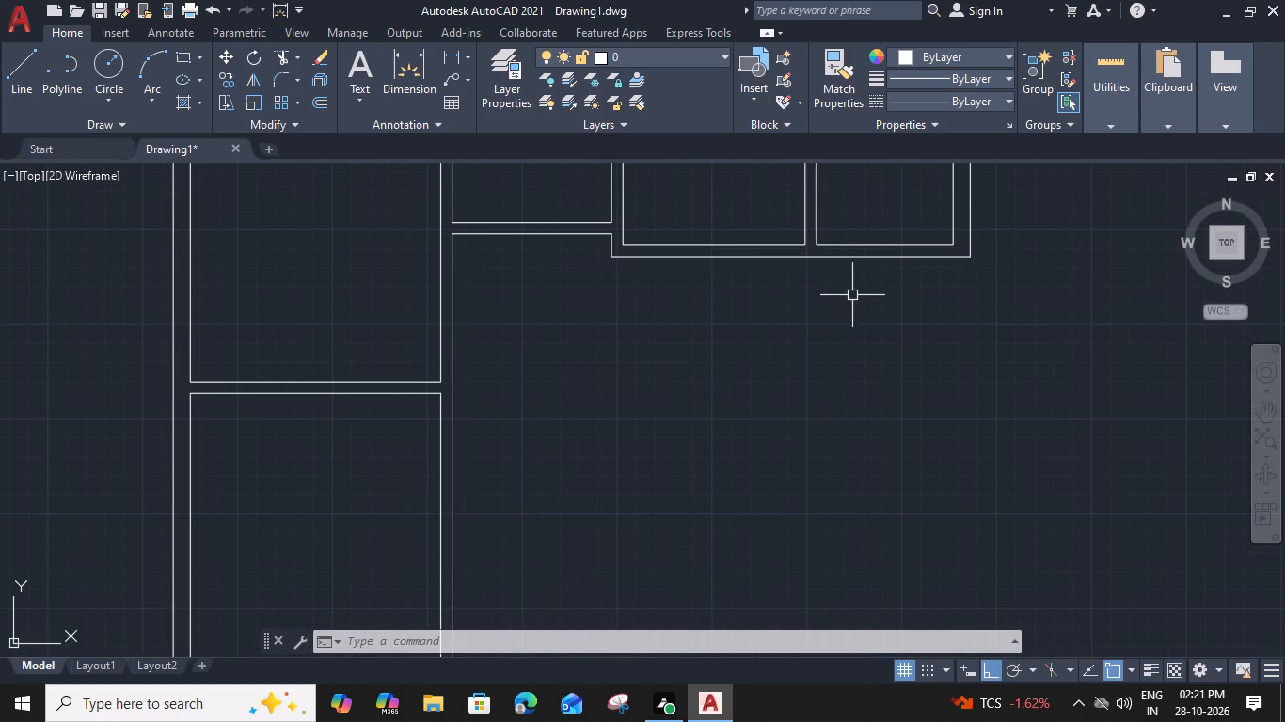
left_click(855, 259)
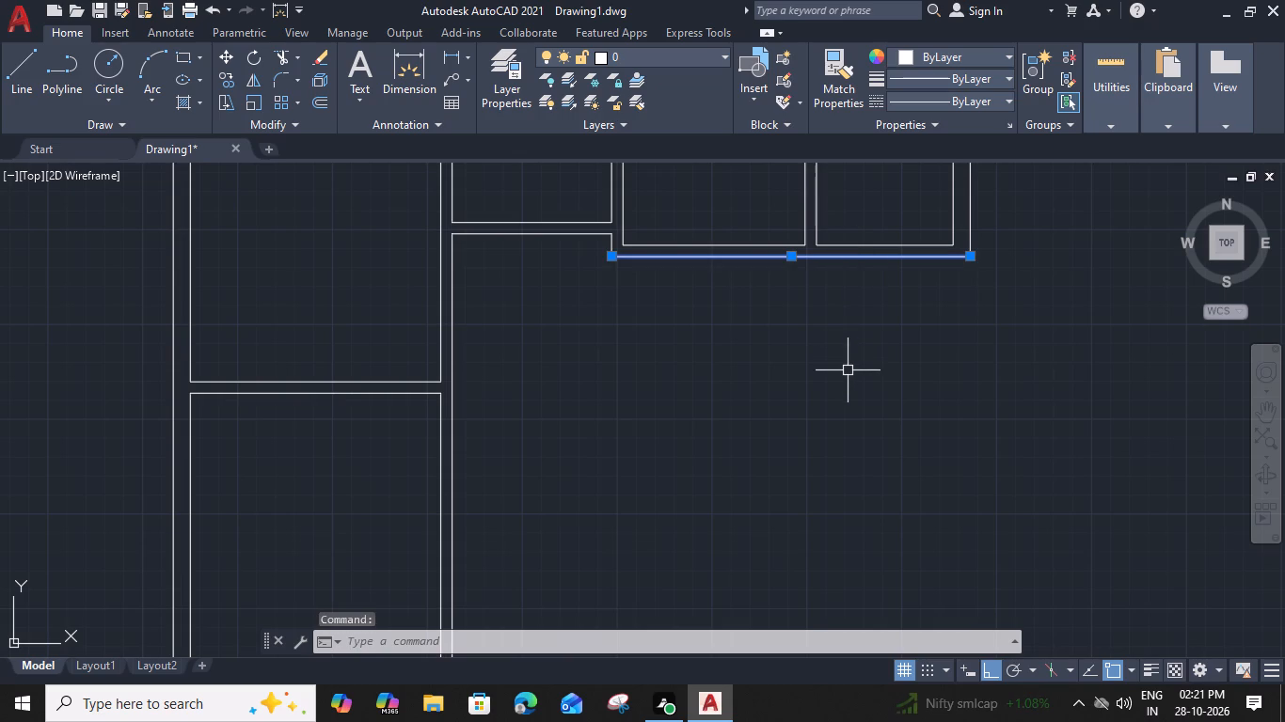
key("o")
key("space")
type("12")
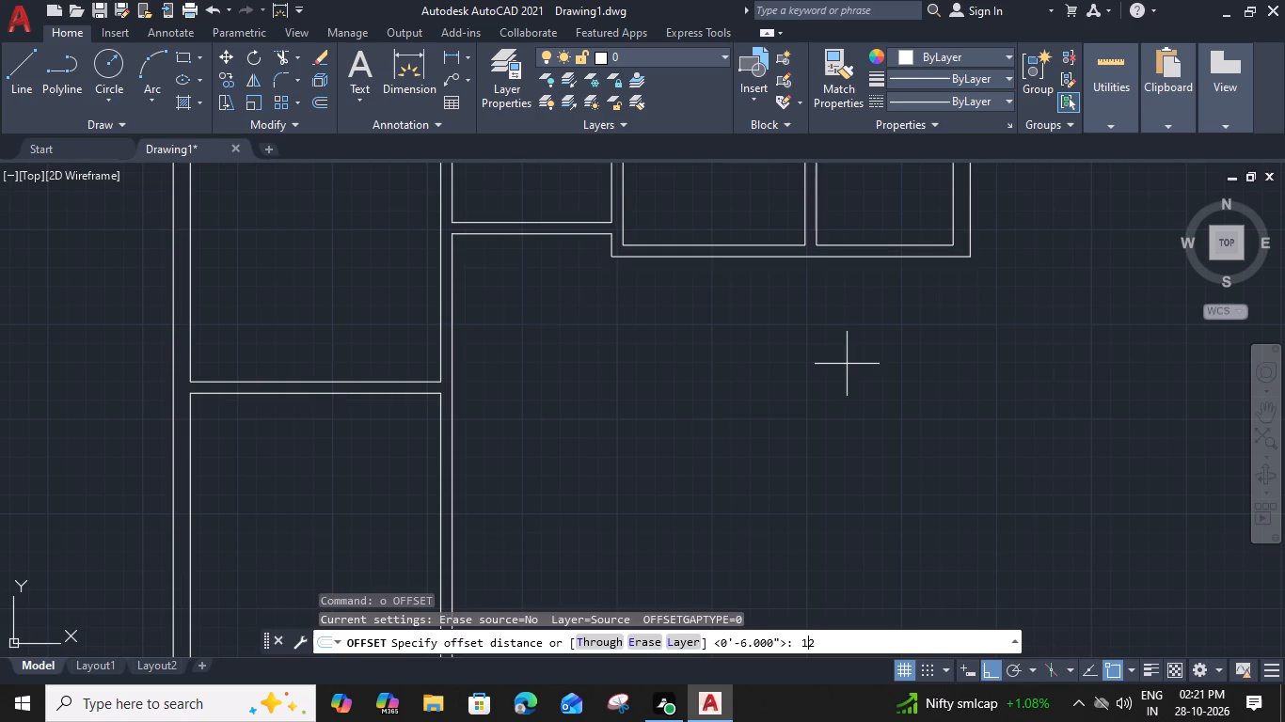
key("BackSpace")
type("0'")
key("space")
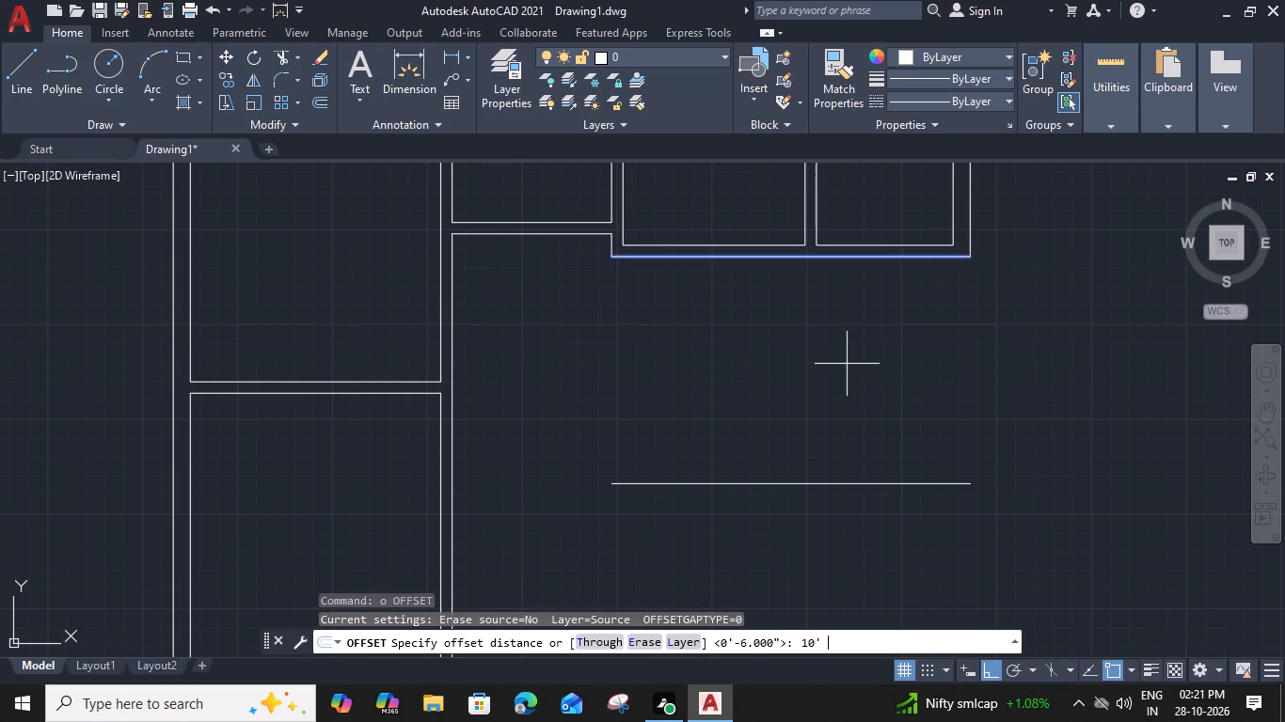
left_click(841, 432)
left_click(830, 535)
middle_click_drag(833, 527, 833, 427)
key("Escape")
Offset the line 10' below the two upper-right rooms downward by 6" to form a horizontal partition.
left_click(847, 385)
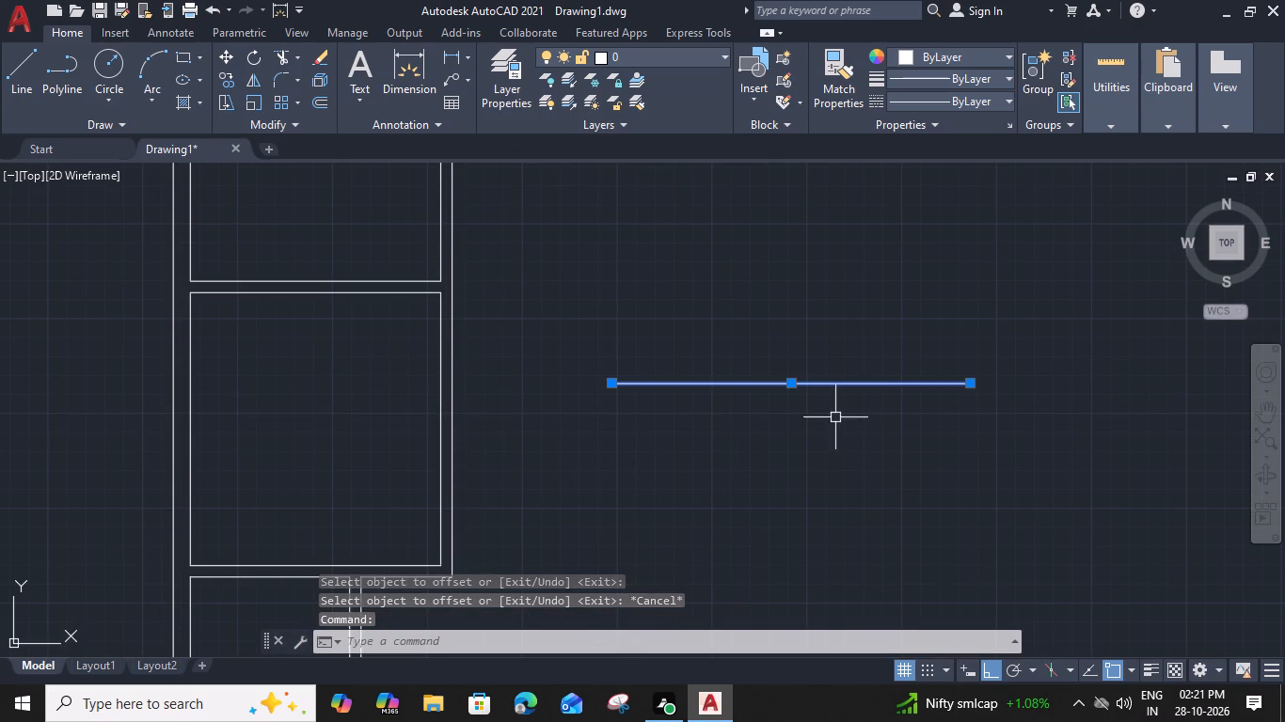
type("o")
key("space")
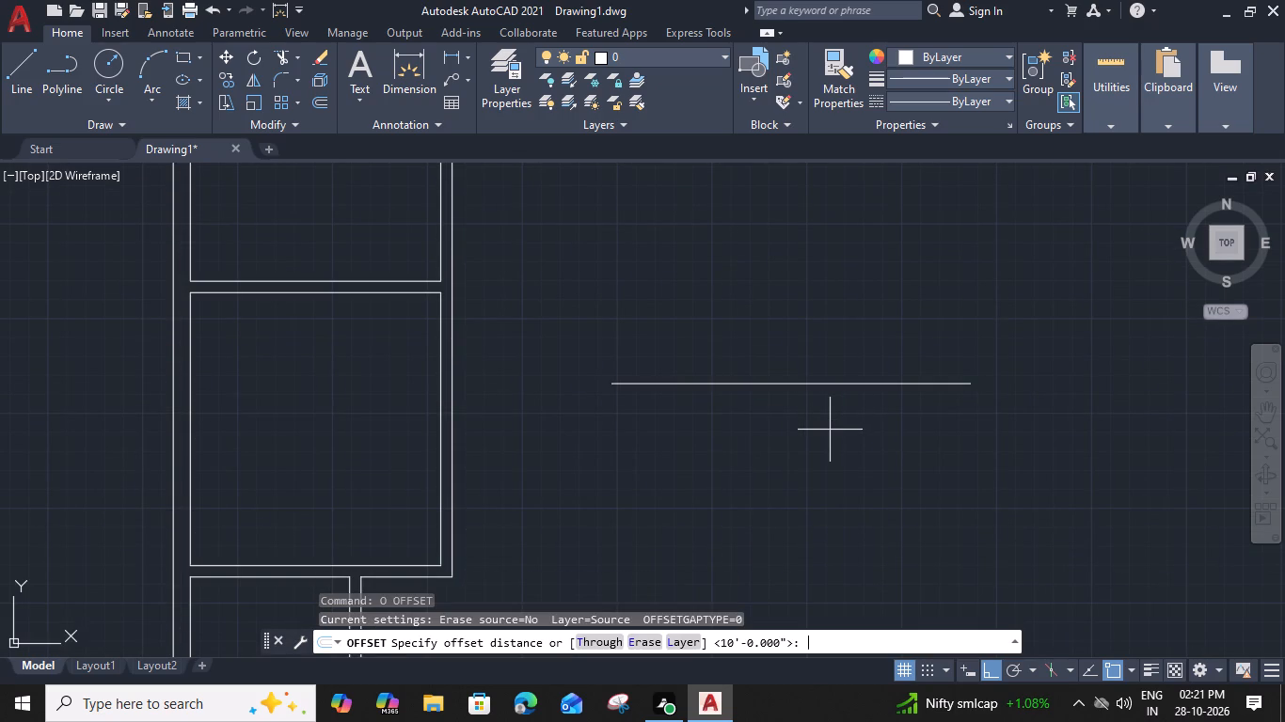
type("6\"")
key("Return")
left_click(823, 466)
key("Escape")
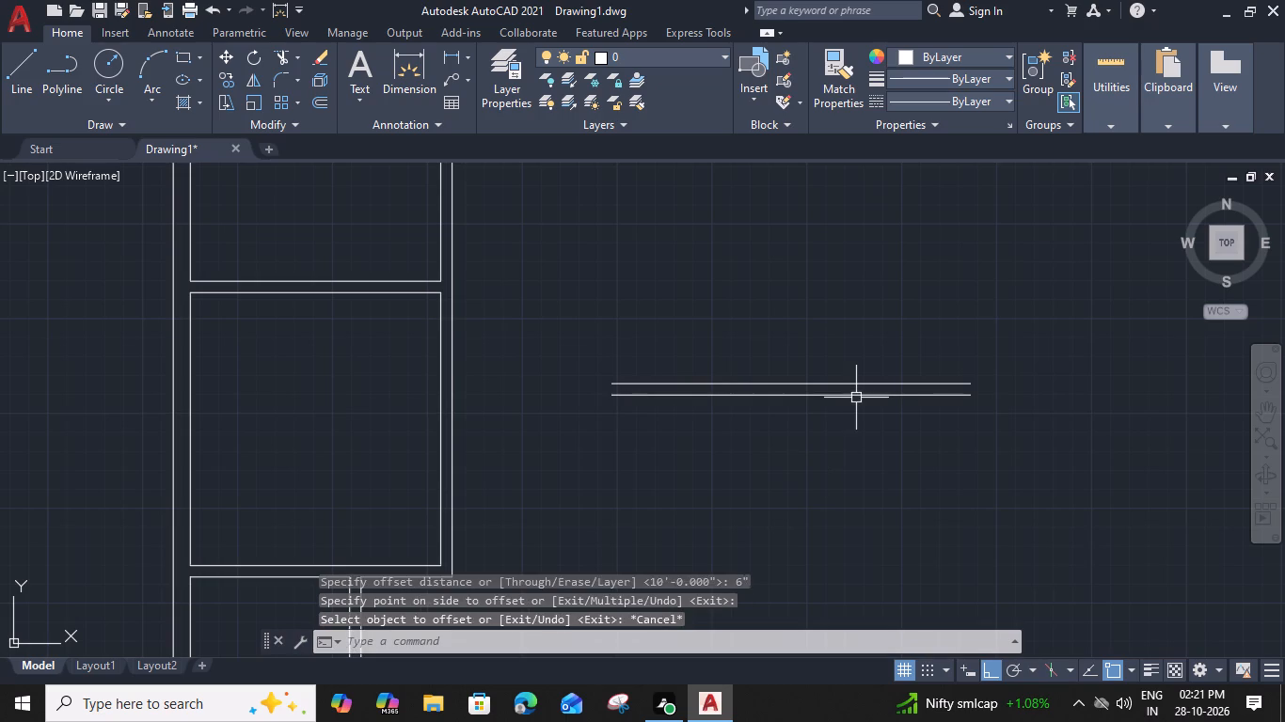
Offset the lower line of the new horizontal partition 10' downward.
left_click(856, 397)
key("o")
key("space")
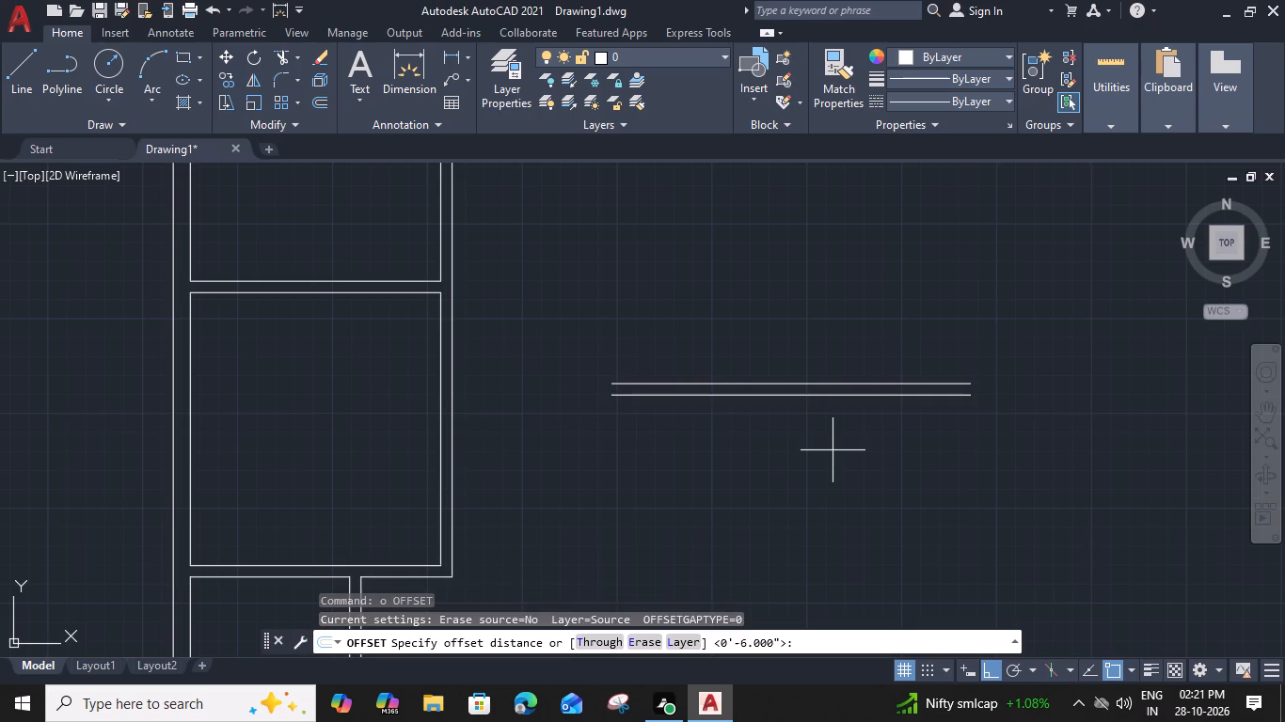
key("1")
type("0'")
key("space")
left_click_drag(827, 541, 827, 550)
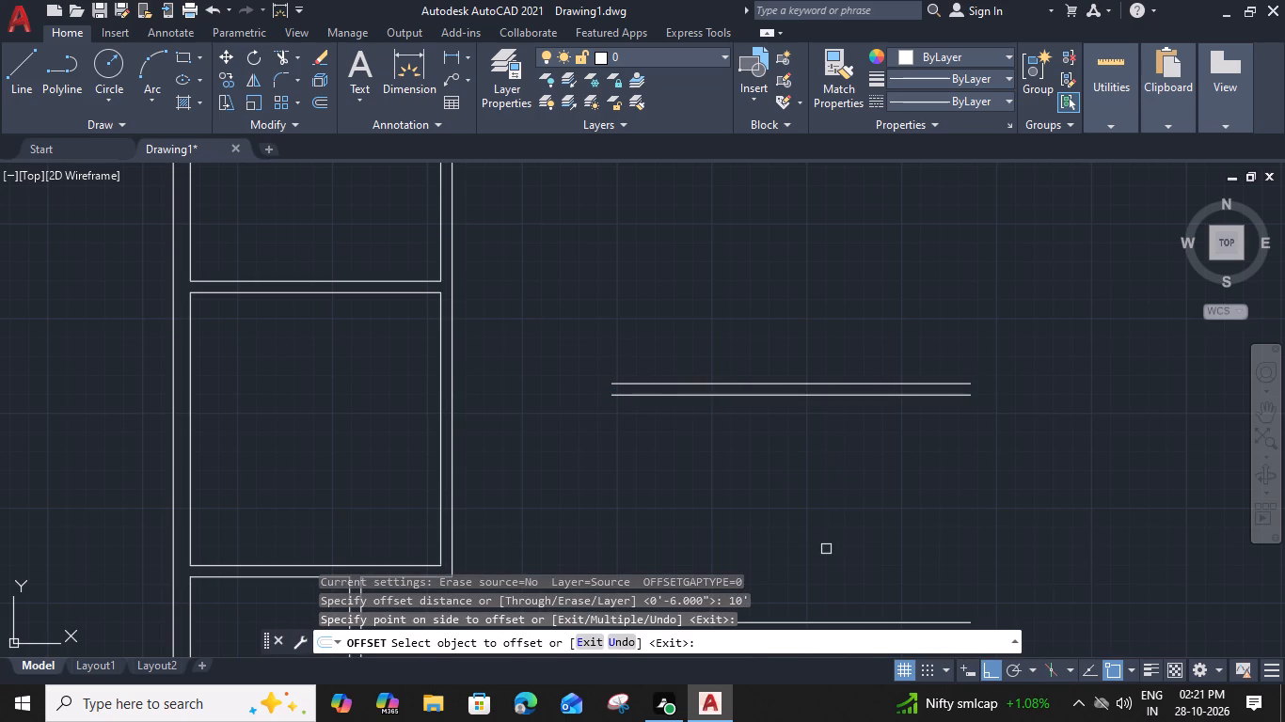
middle_click_drag(829, 501, 826, 350)
left_click_drag(819, 498, 819, 510)
key("Escape")
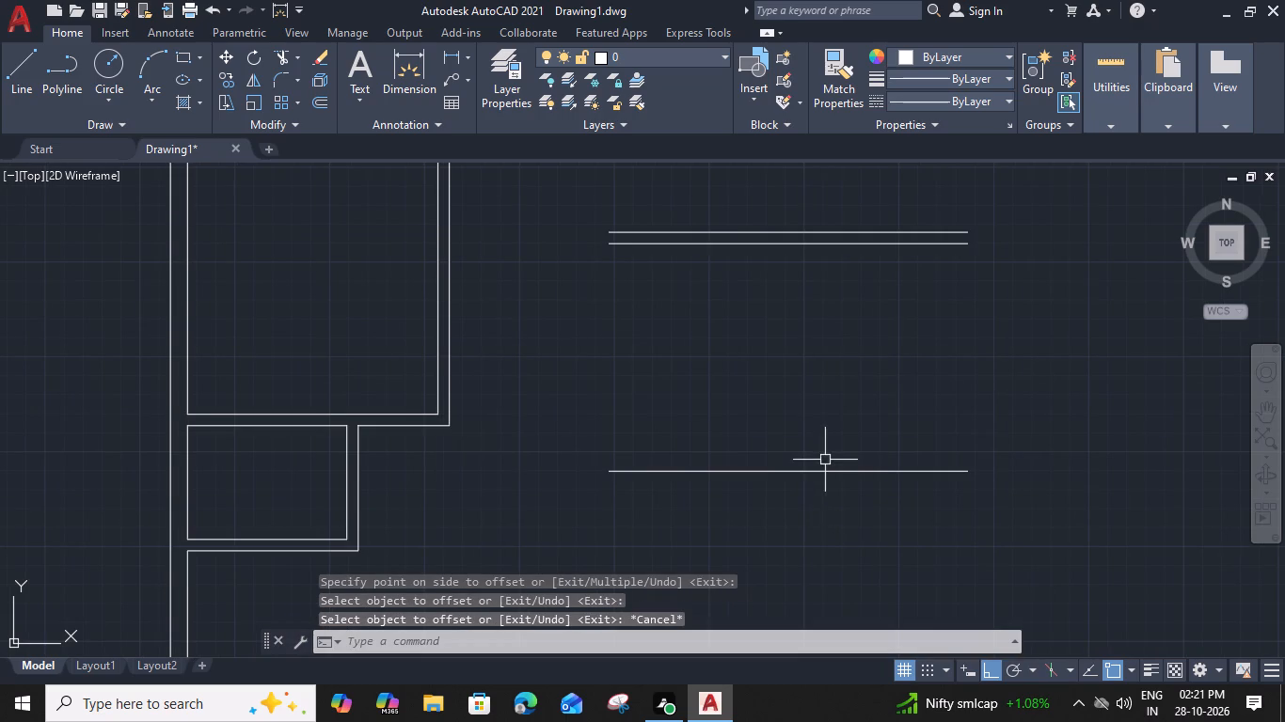
Offset the lowest horizontal line 6" downward to form the second horizontal partition.
left_click(831, 473)
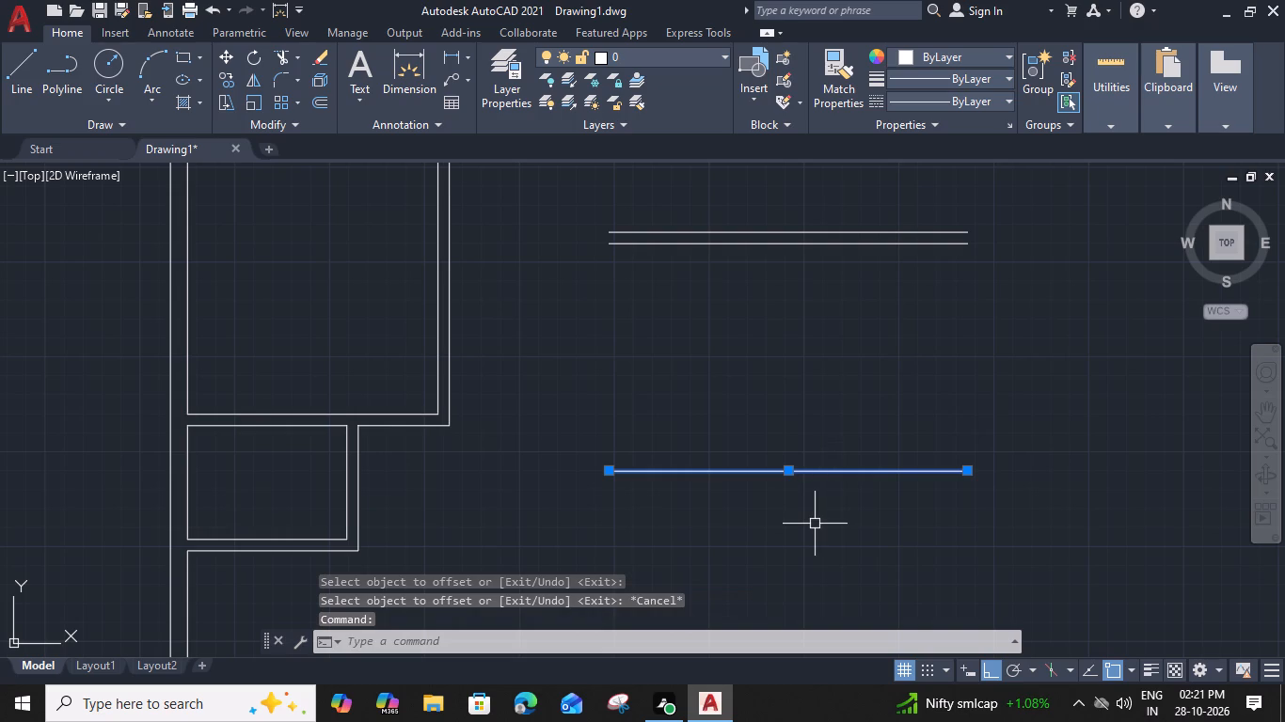
key("o")
key("space")
key("6")
key("shift+quotedbl")
key("Return")
left_click(791, 556)
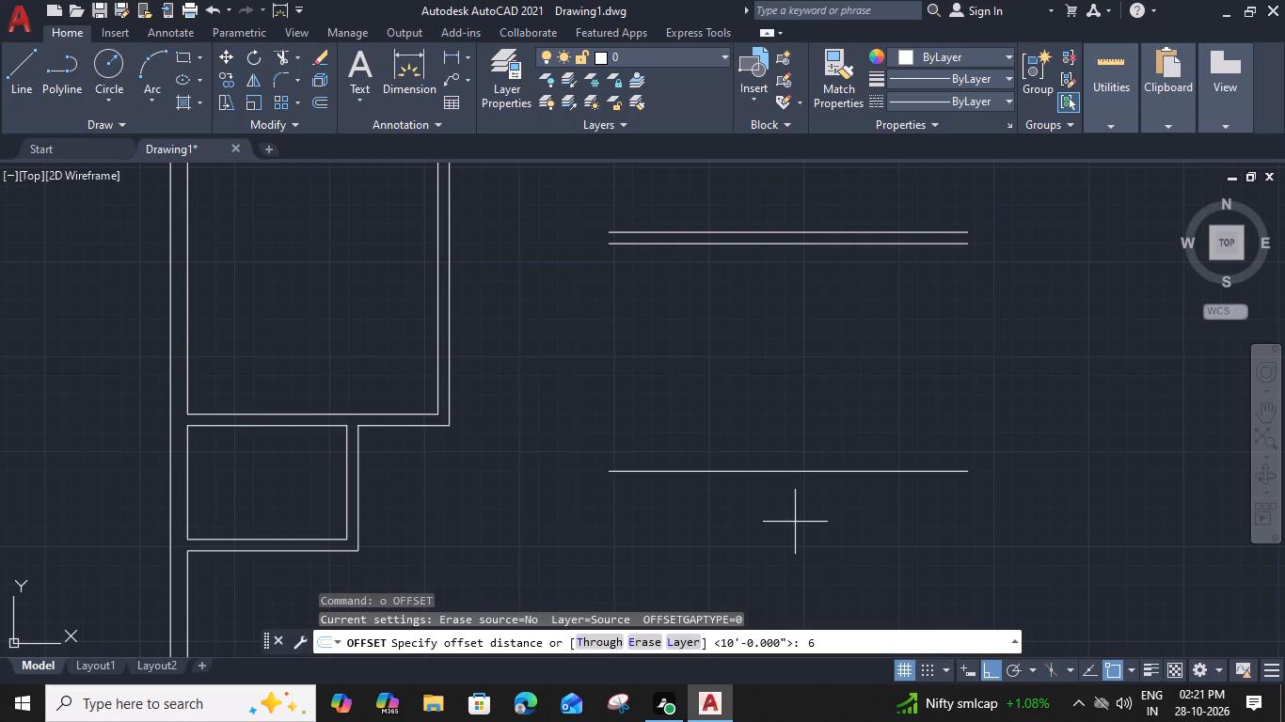
key("Escape")
Offset the lower line of the second horizontal partition 8' downward.
middle_click_drag(784, 516, 785, 373)
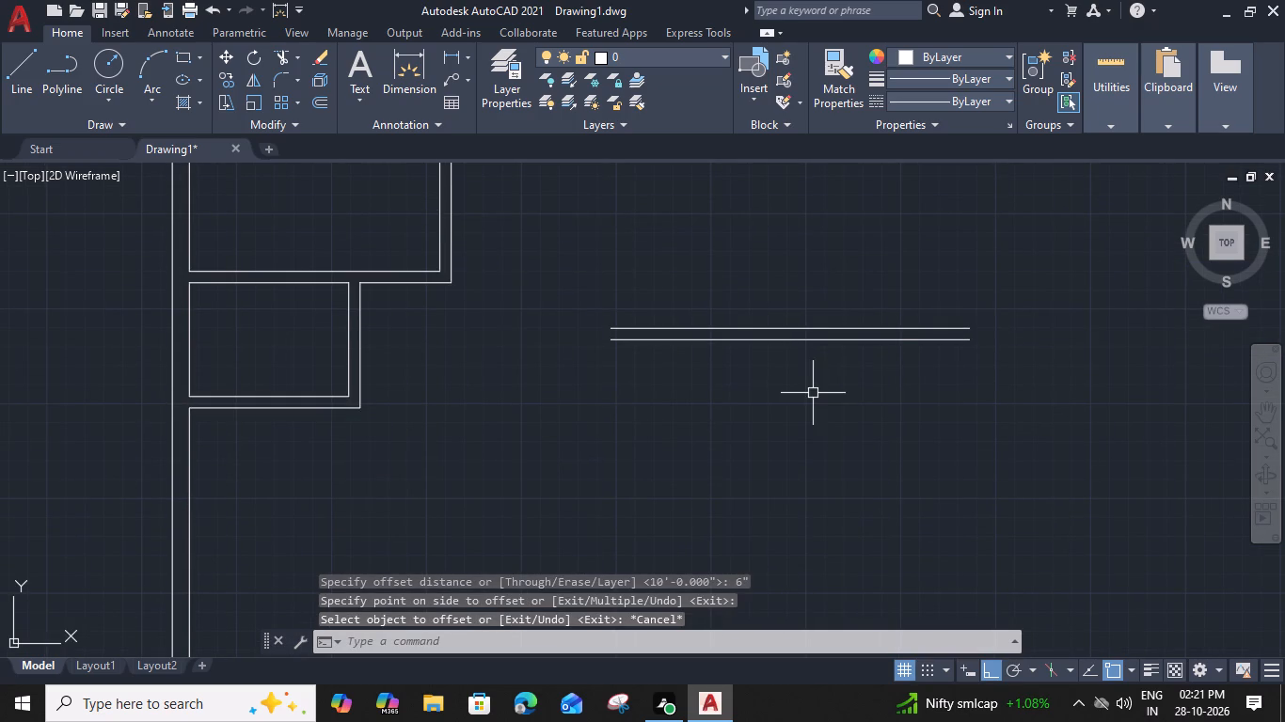
left_click(866, 337)
type("o")
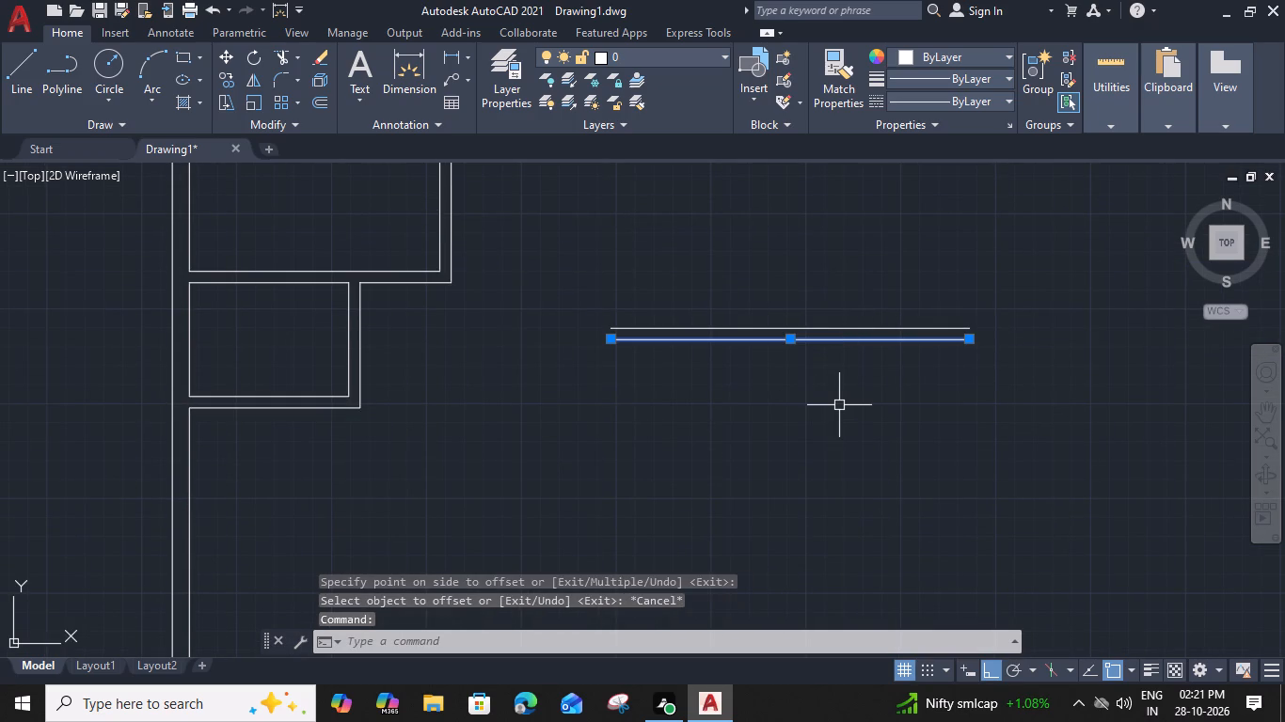
key("space")
type("8'")
key("space")
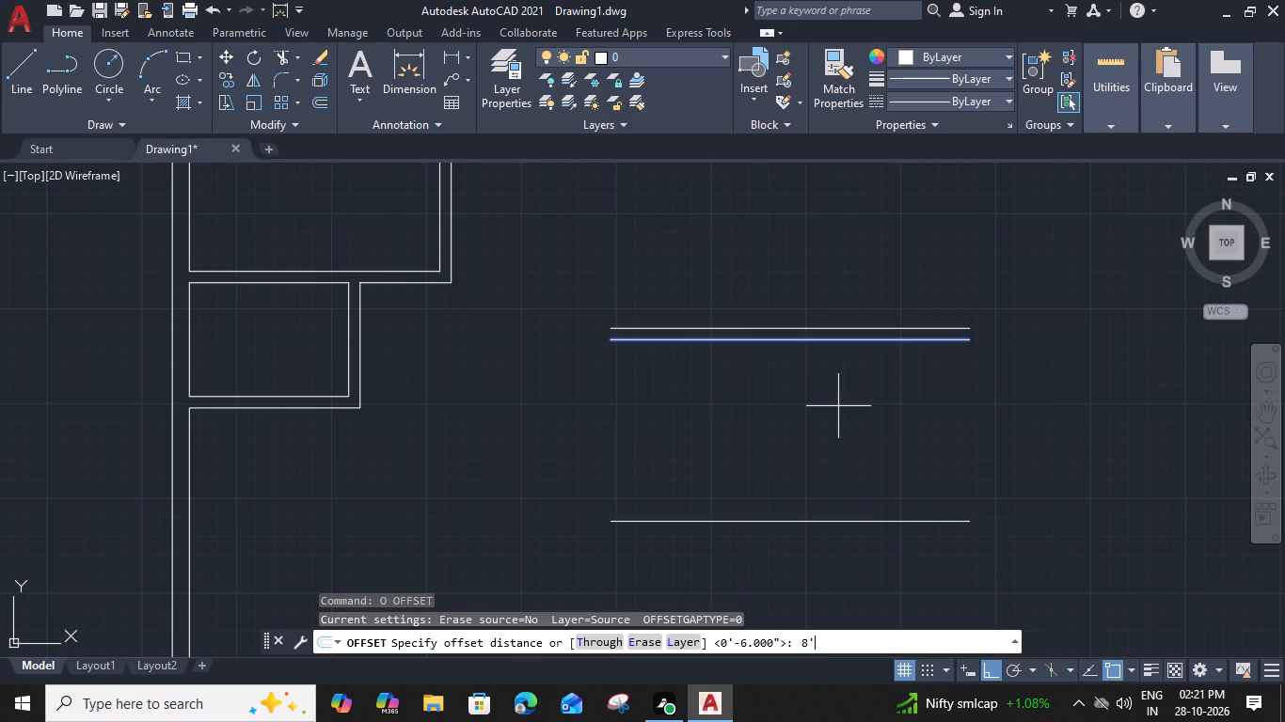
left_click_drag(839, 521, 840, 534)
middle_click_drag(838, 515, 839, 430)
left_click(823, 510)
key("Escape")
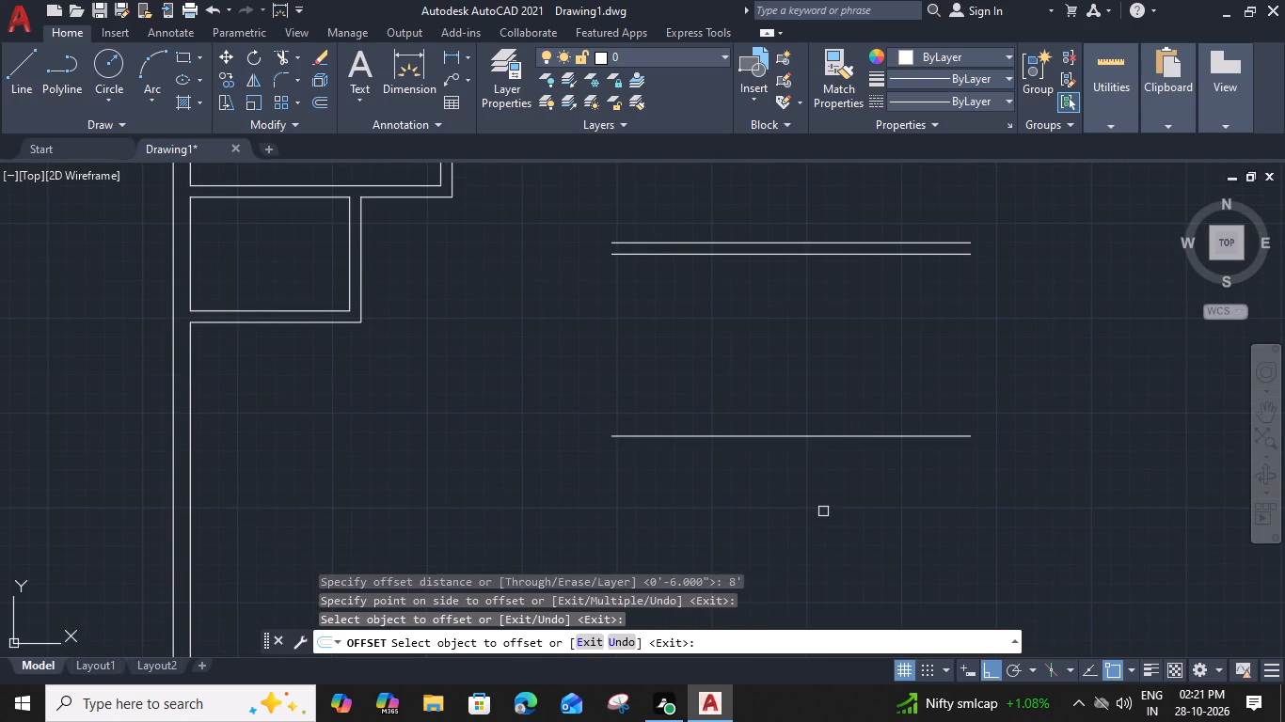
Offset the lowest horizontal line 6" downward to form the third horizontal partition.
left_click(854, 429)
left_click(833, 466)
key("o")
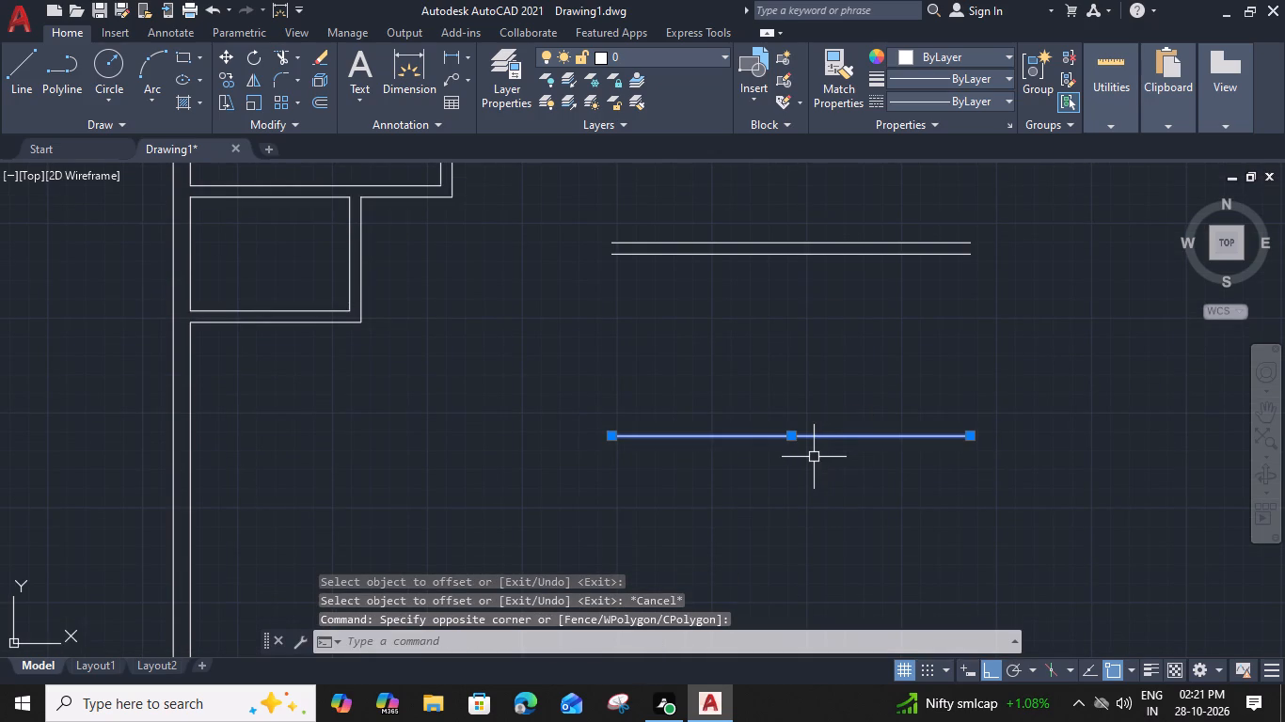
key("space")
type("6\"")
key("Return")
left_click(797, 519)
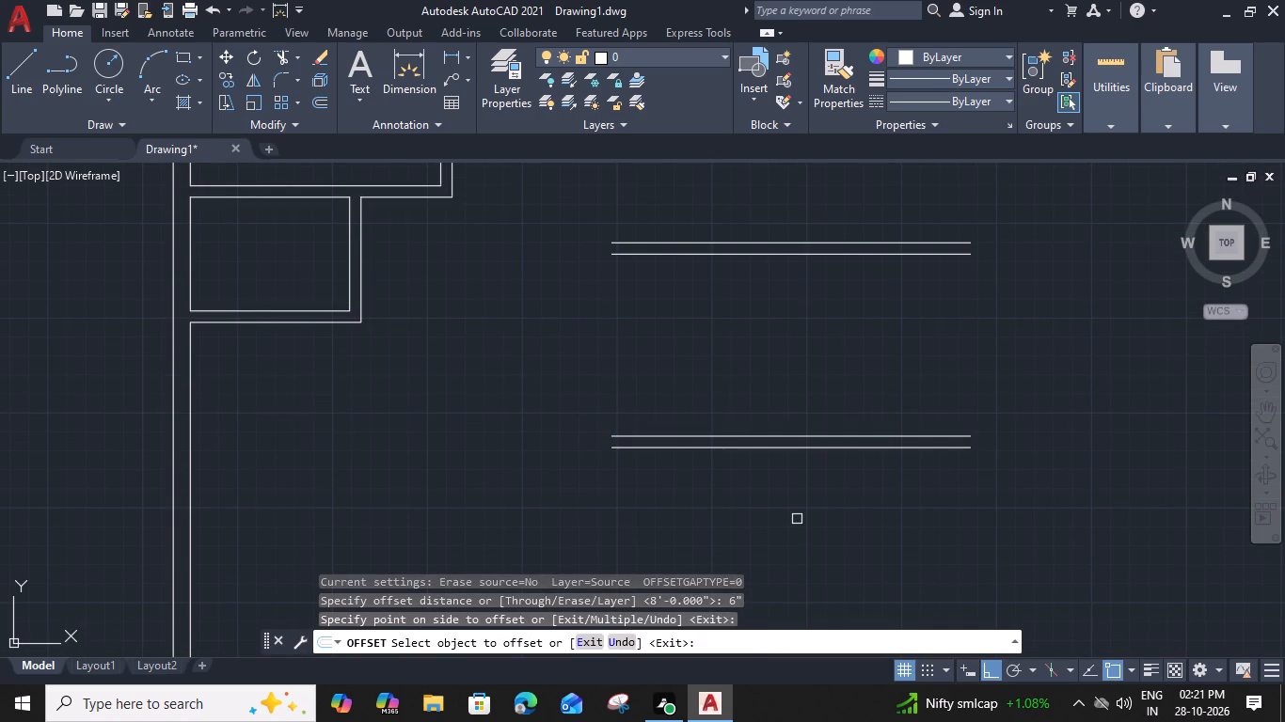
key("Escape")
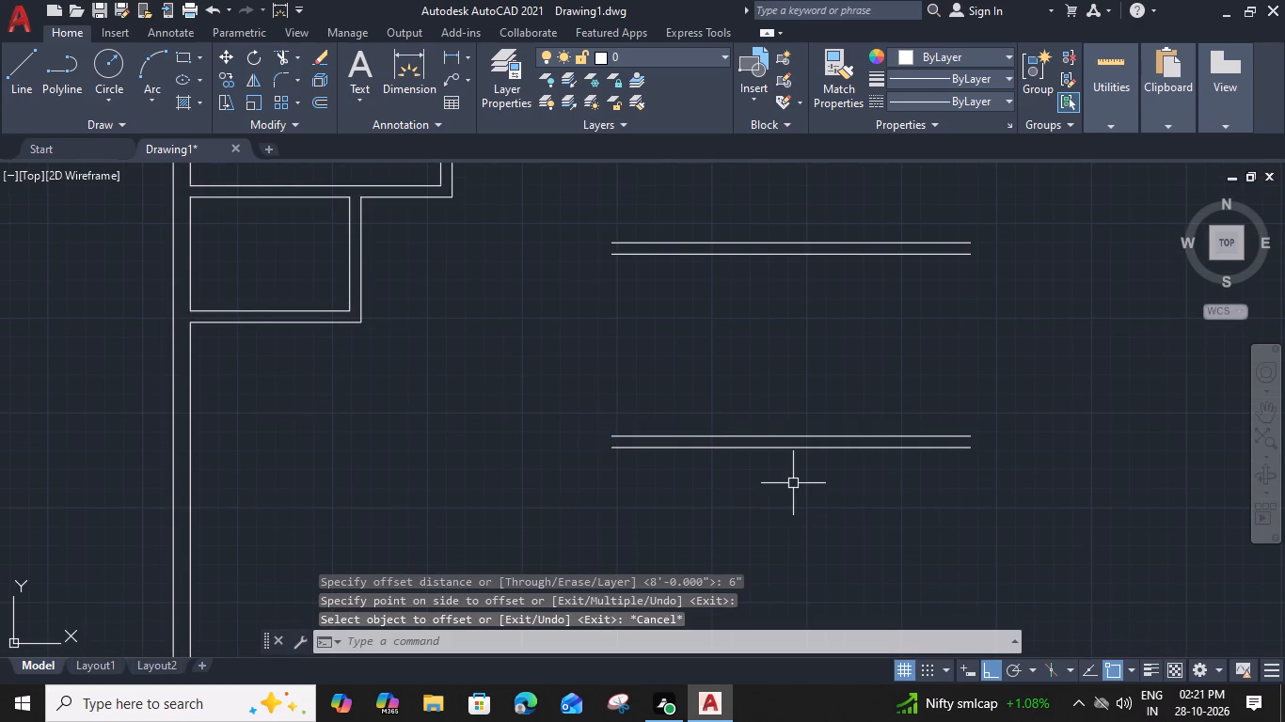
Offset the lower line of the third horizontal partition 8' downward.
middle_click_drag(793, 484, 764, 349)
left_click(815, 311)
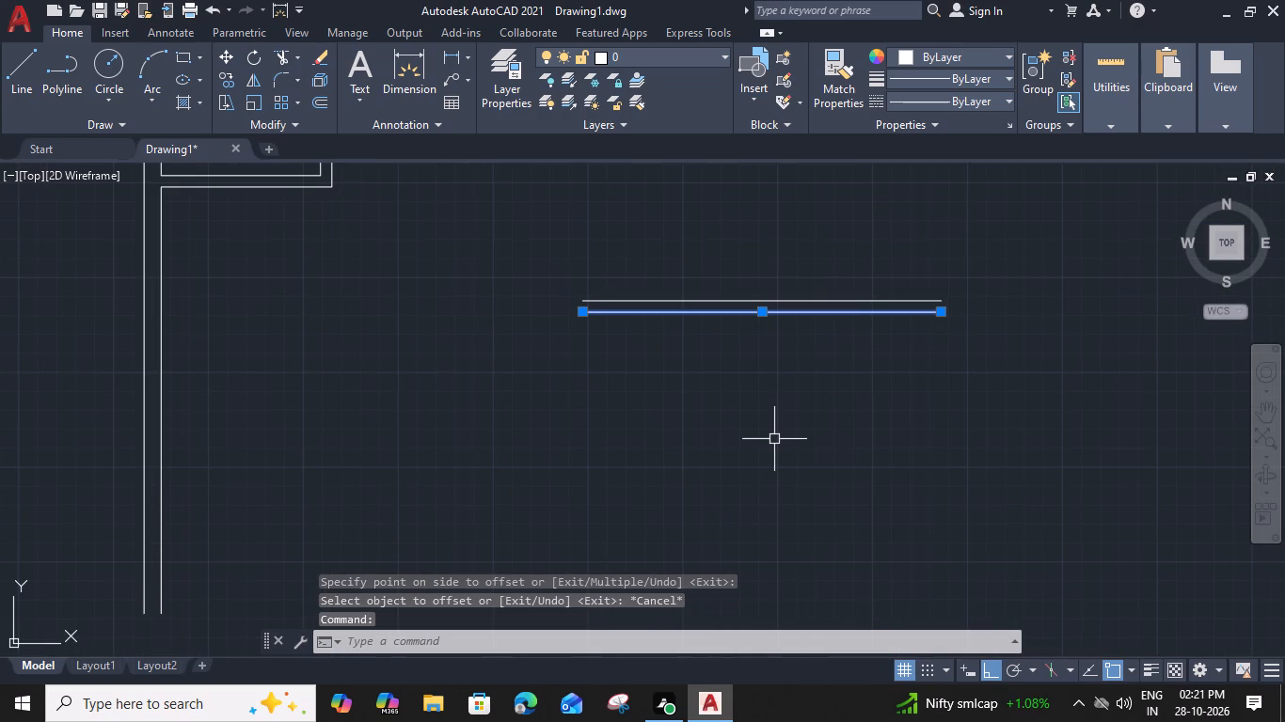
type("o")
key("space")
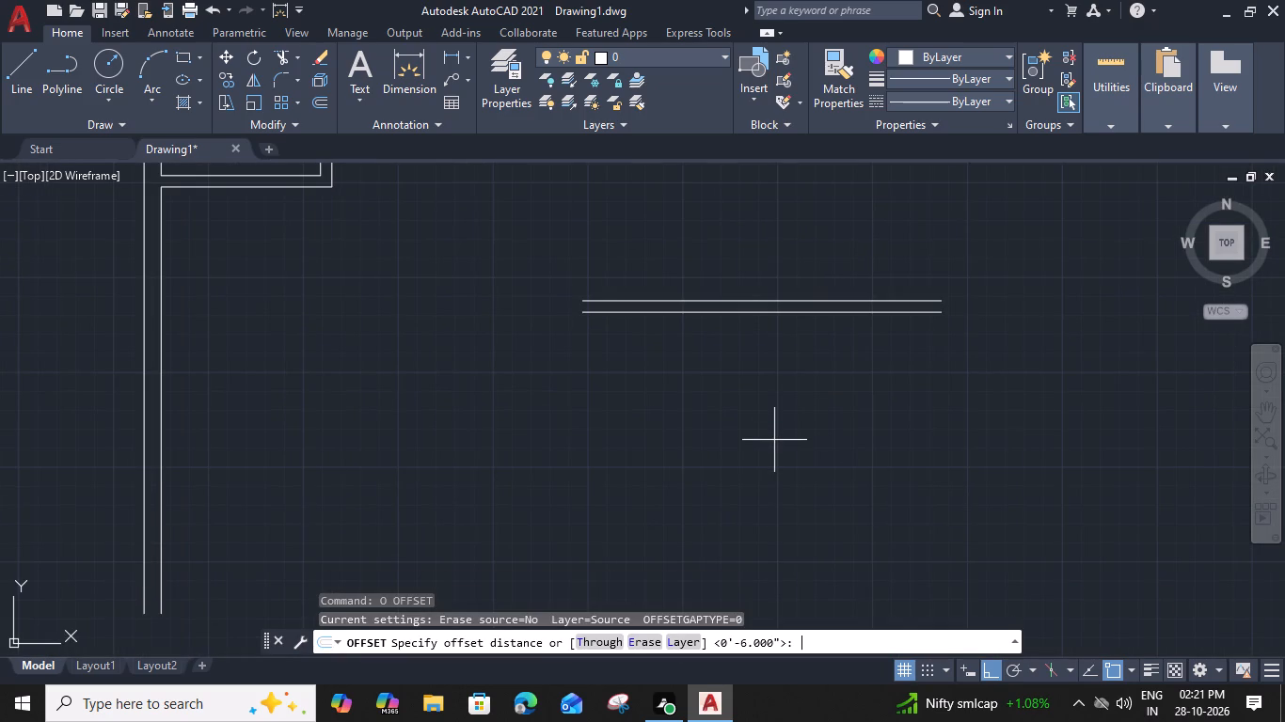
type("8'")
key("space")
left_click(793, 539)
middle_click_drag(793, 544, 794, 439)
left_click(796, 469)
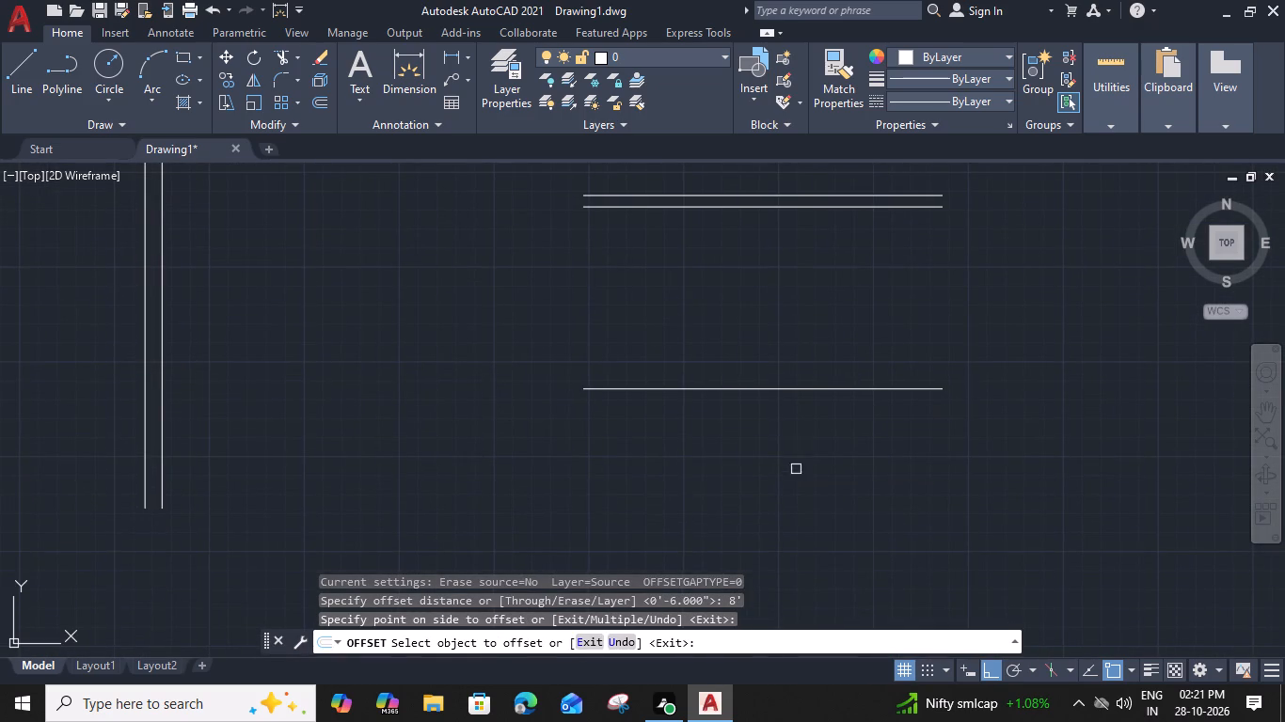
key("Escape")
Offset the lowest horizontal line 9" downward to form the bottom outer wall.
left_click(815, 388)
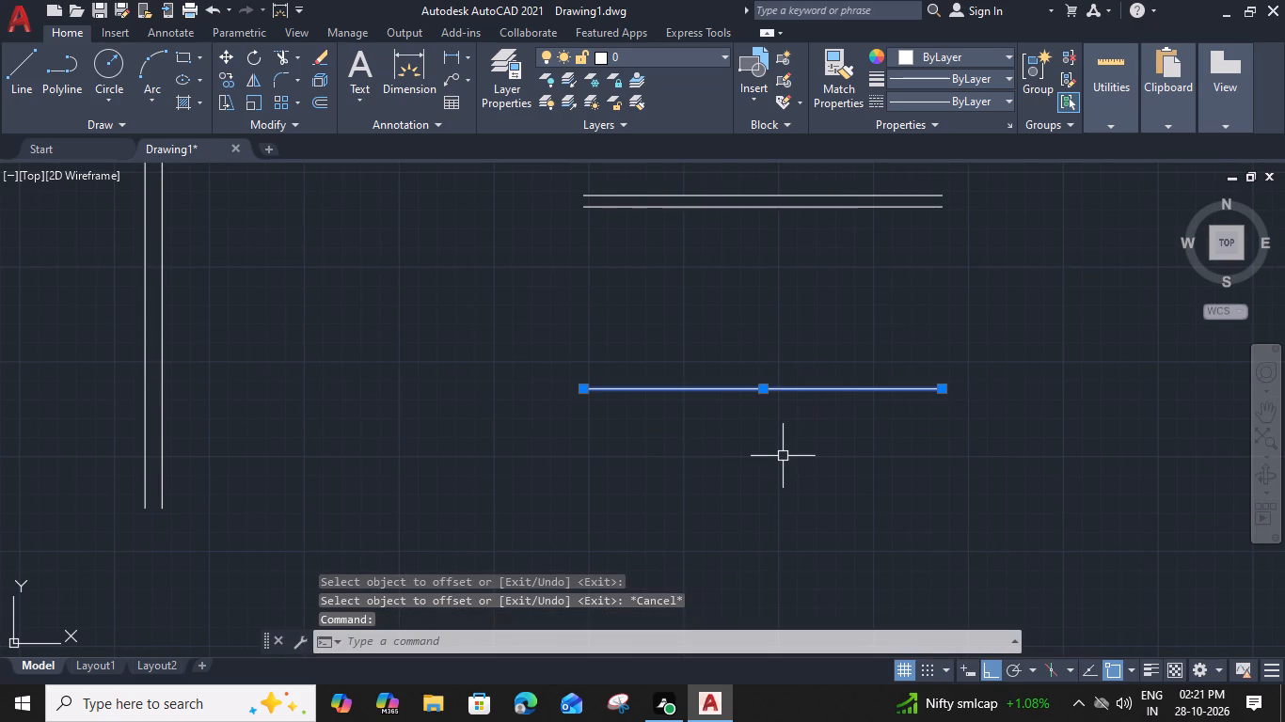
type("o 9\"")
key("Return")
left_click(777, 477)
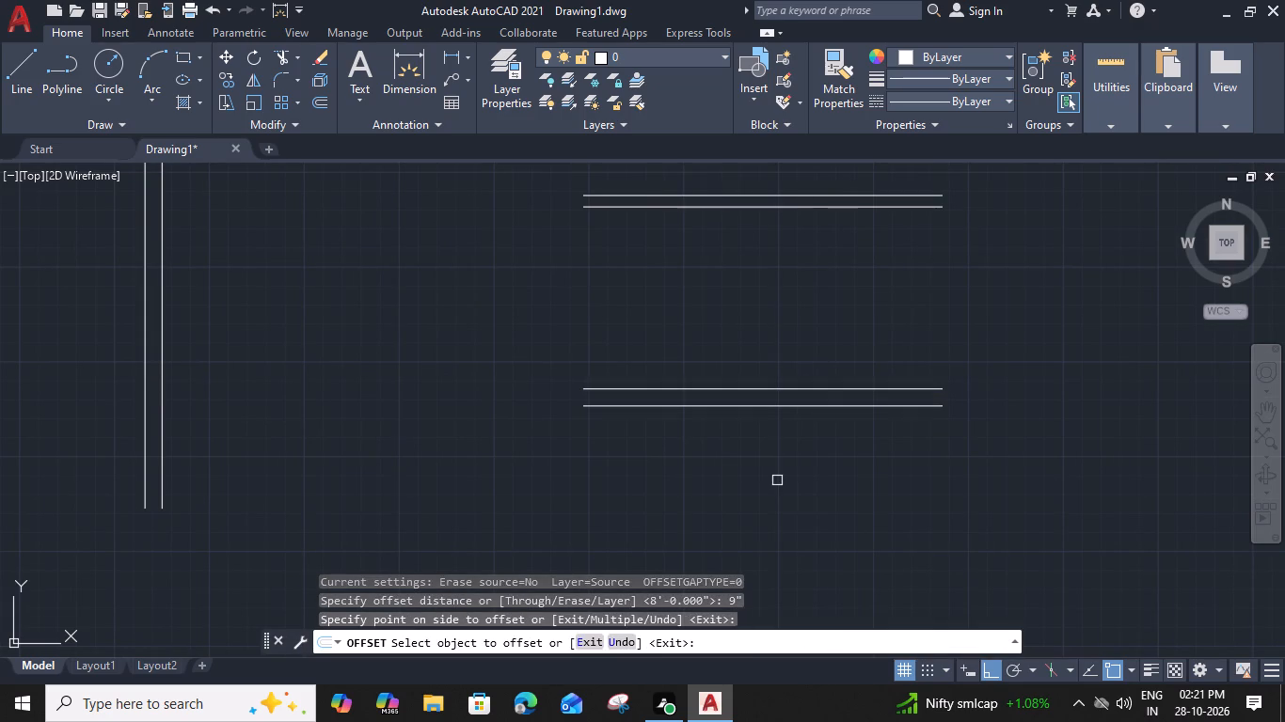
key("Escape")
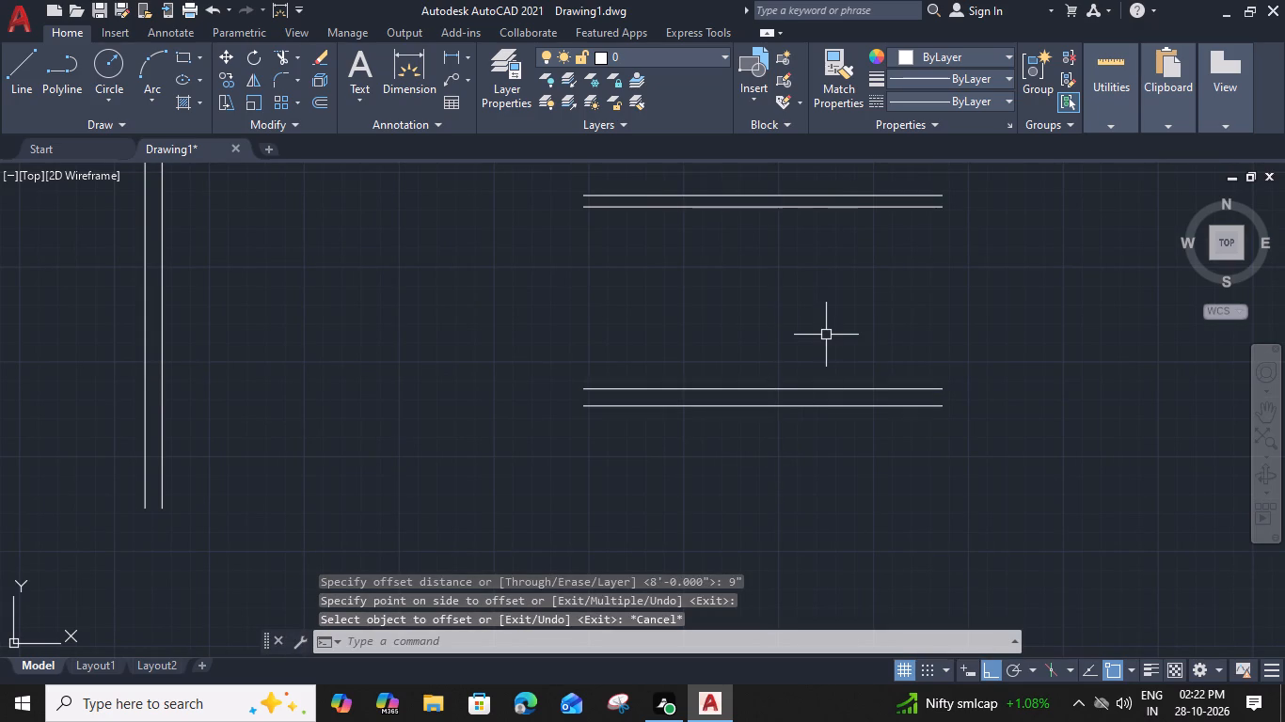
Fillet the right outer wall's outer and inner lines with the matching bottom wall lines to form a square lower-right corner.
middle_click_drag(826, 337, 775, 447)
scroll(775, 441, "down", 2)
middle_click_drag(840, 305, 781, 422)
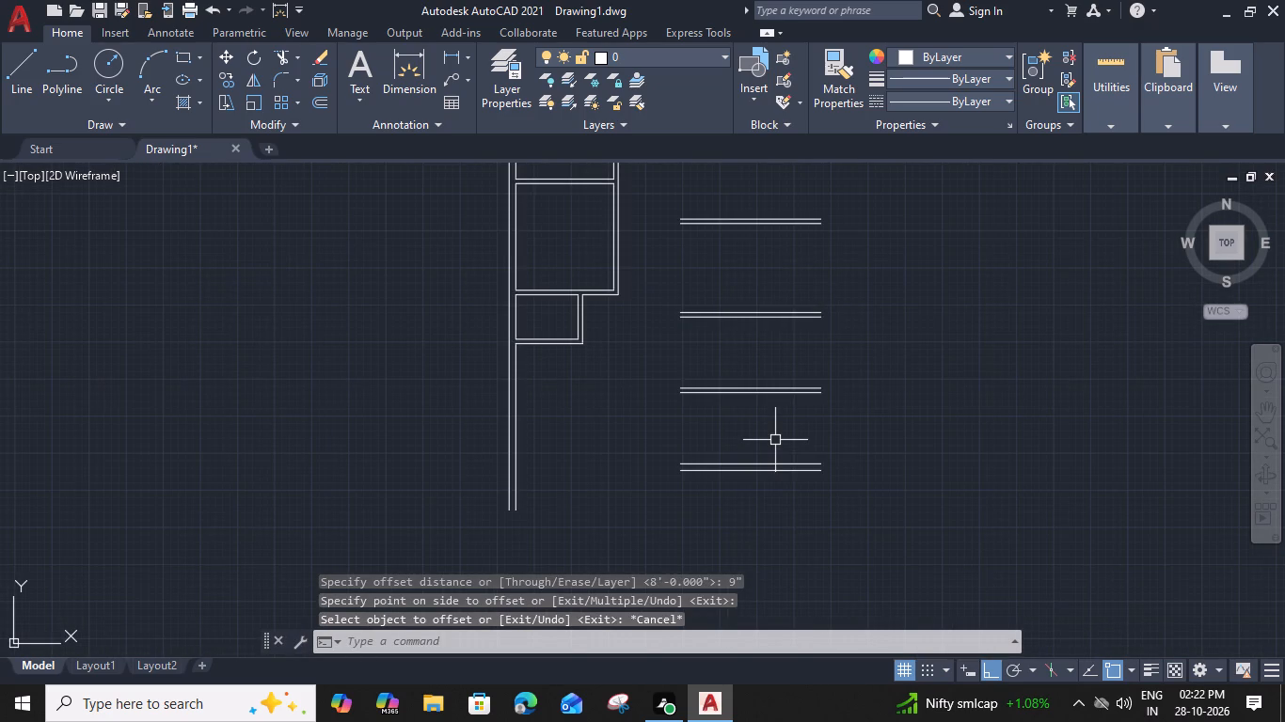
middle_click_drag(781, 422, 787, 365)
type("f")
key("space")
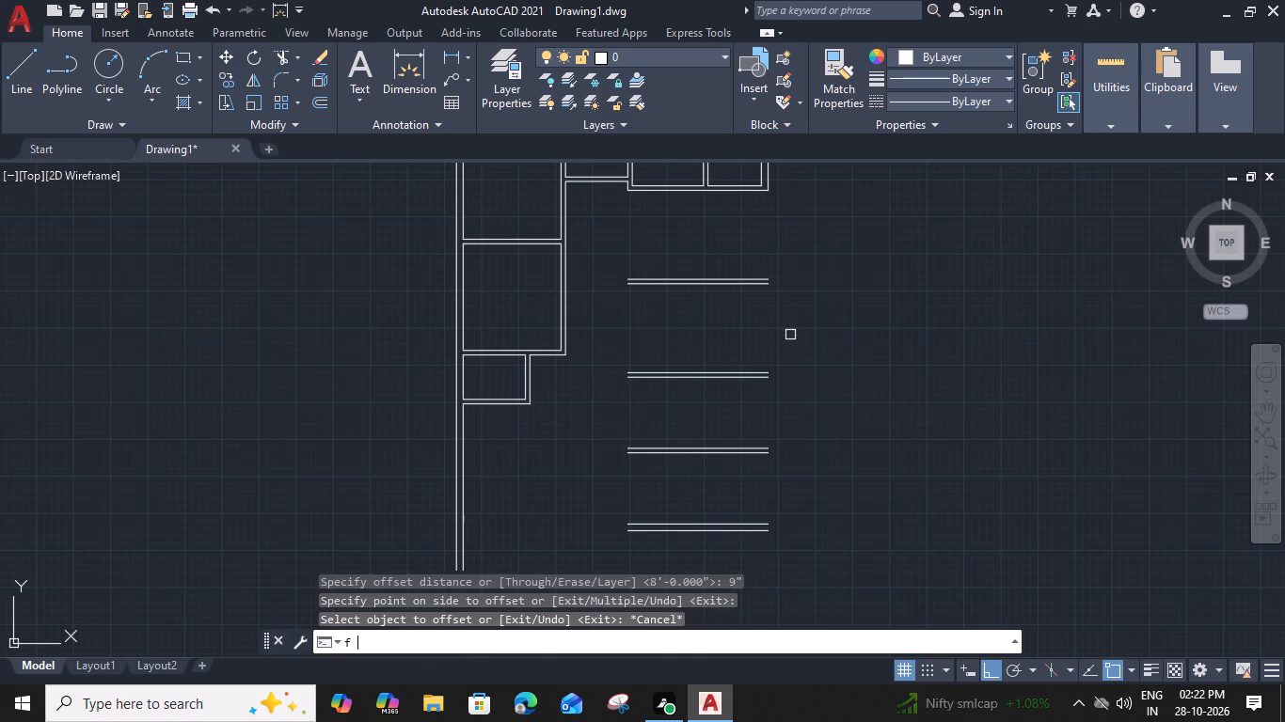
left_click(770, 175)
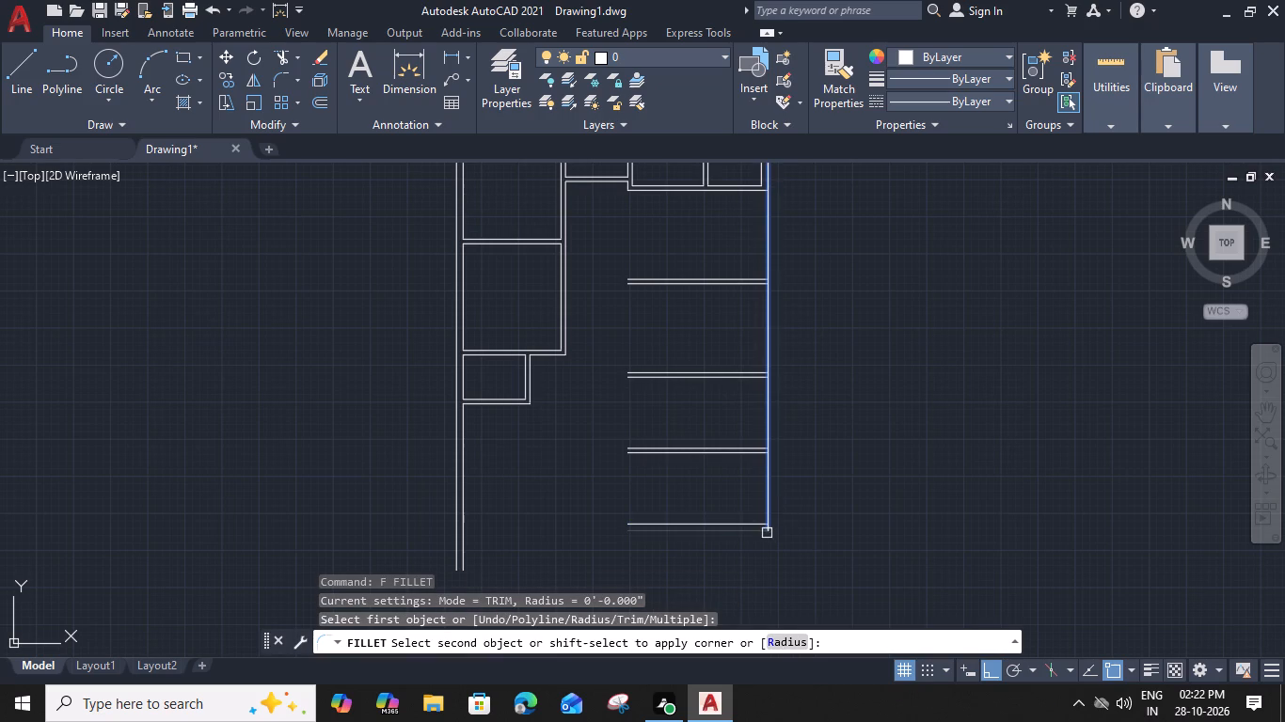
left_click(756, 528)
key("space")
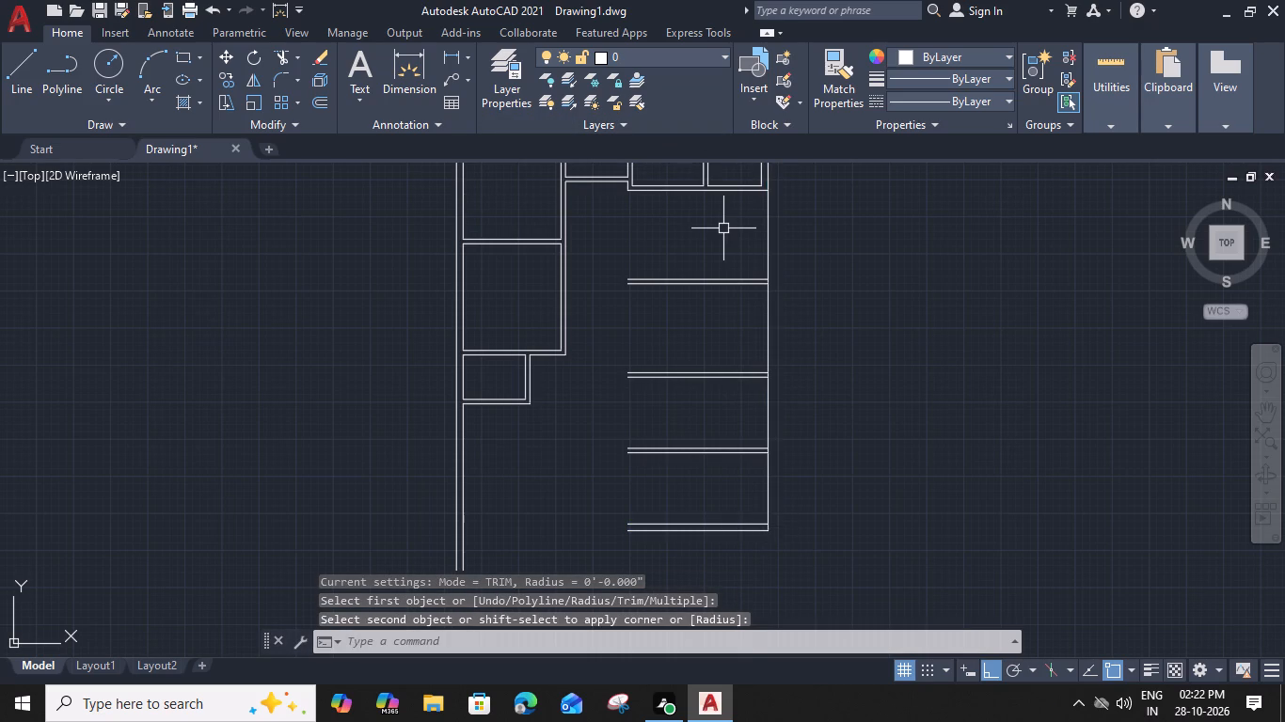
left_click(759, 176)
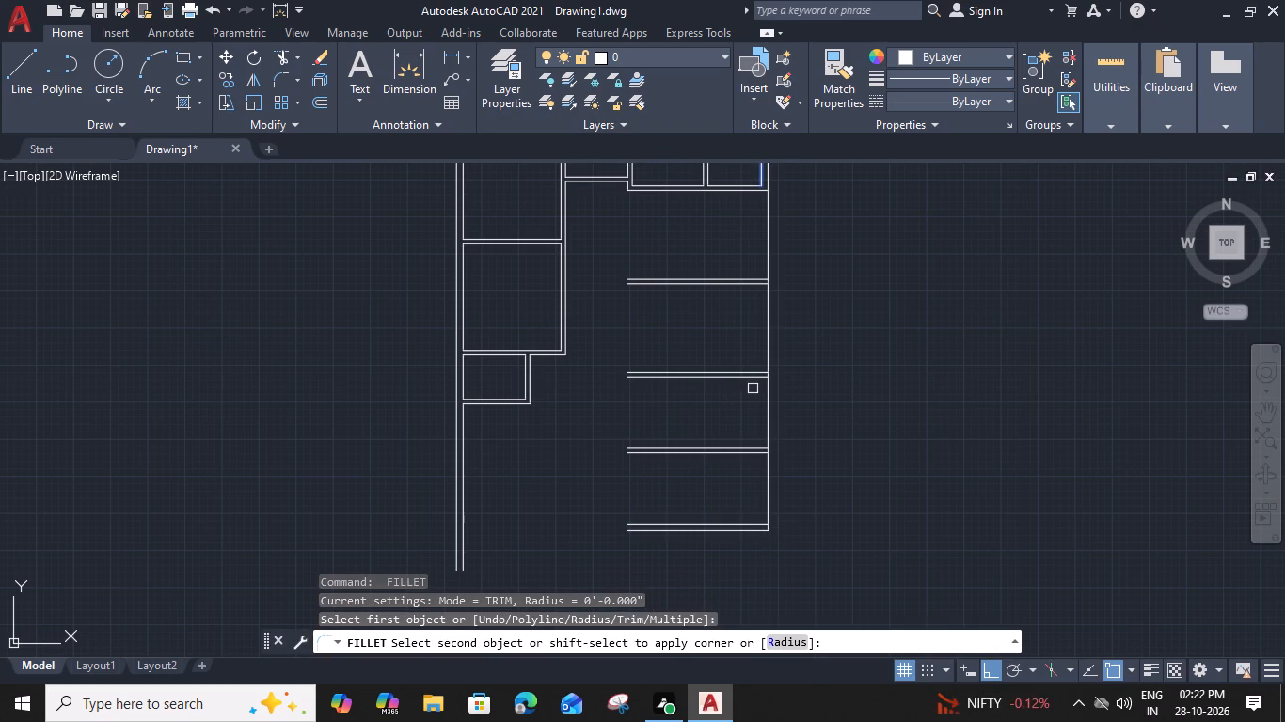
left_click(745, 526)
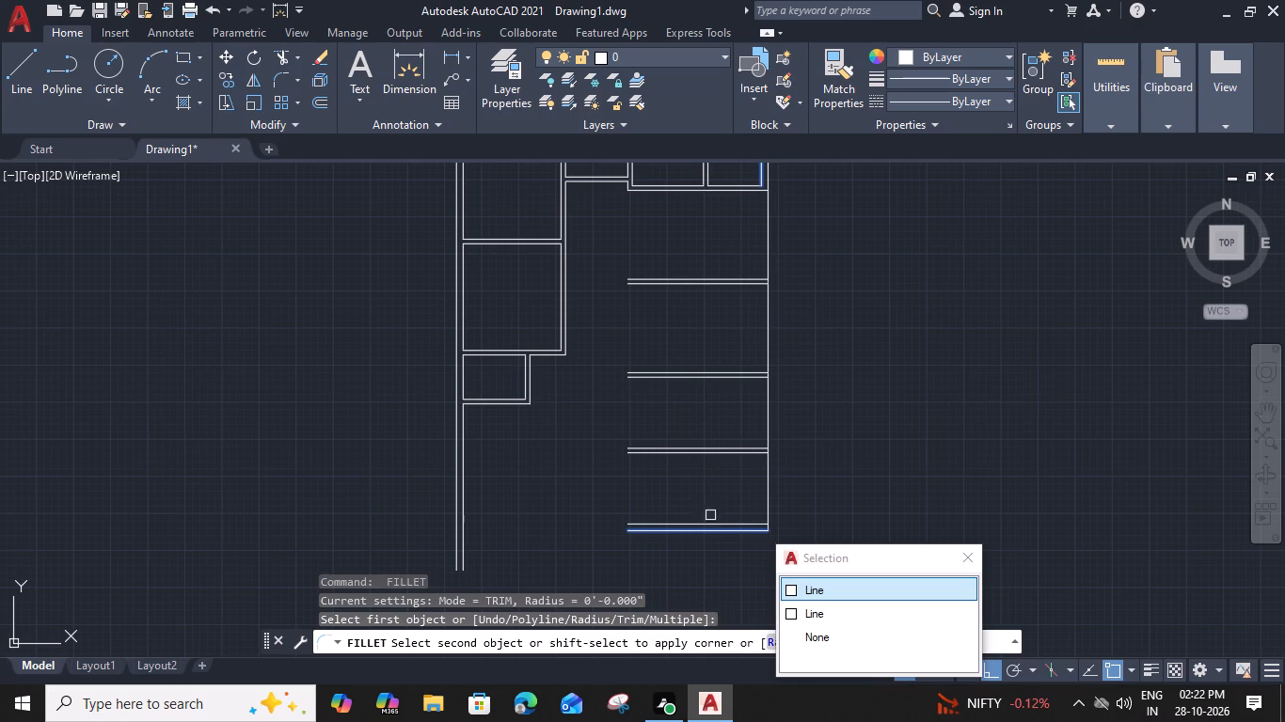
left_click(735, 523)
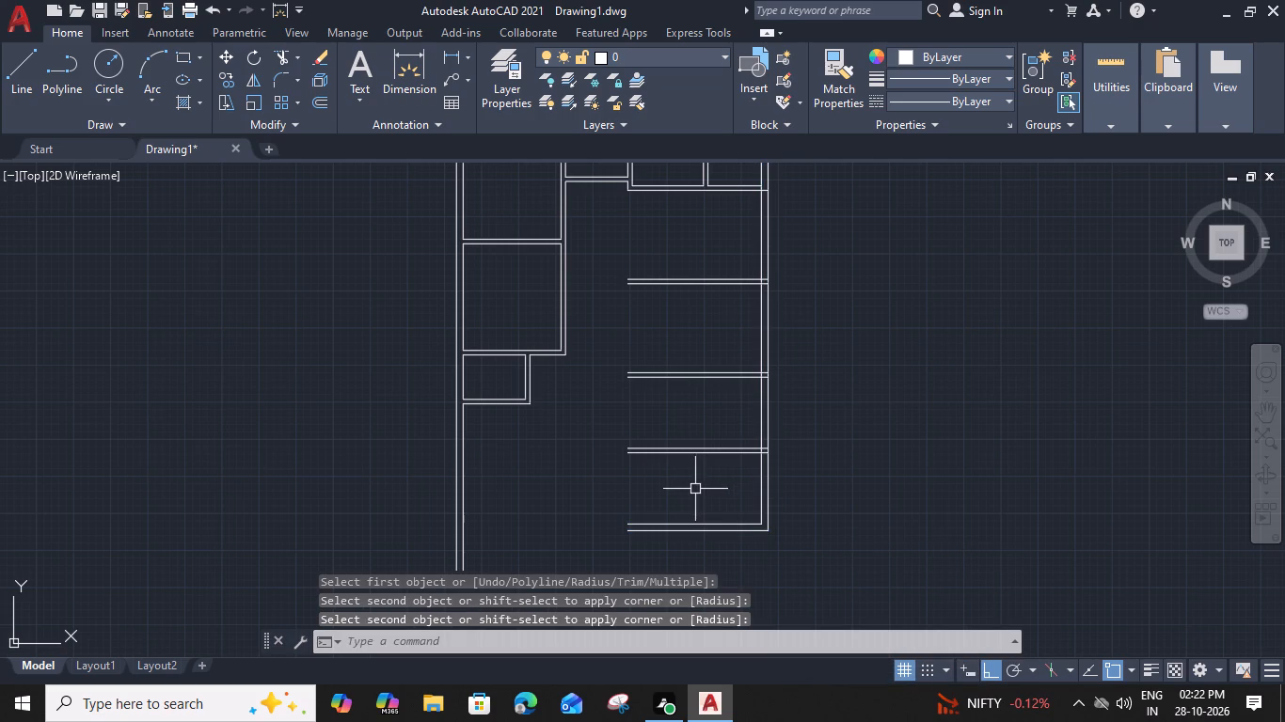
Trim the overlapping segments where the upper-right rooms' bottom partition meets the right outer wall.
scroll(695, 489, "down", 1)
middle_click_drag(695, 489, 695, 500)
type("tr")
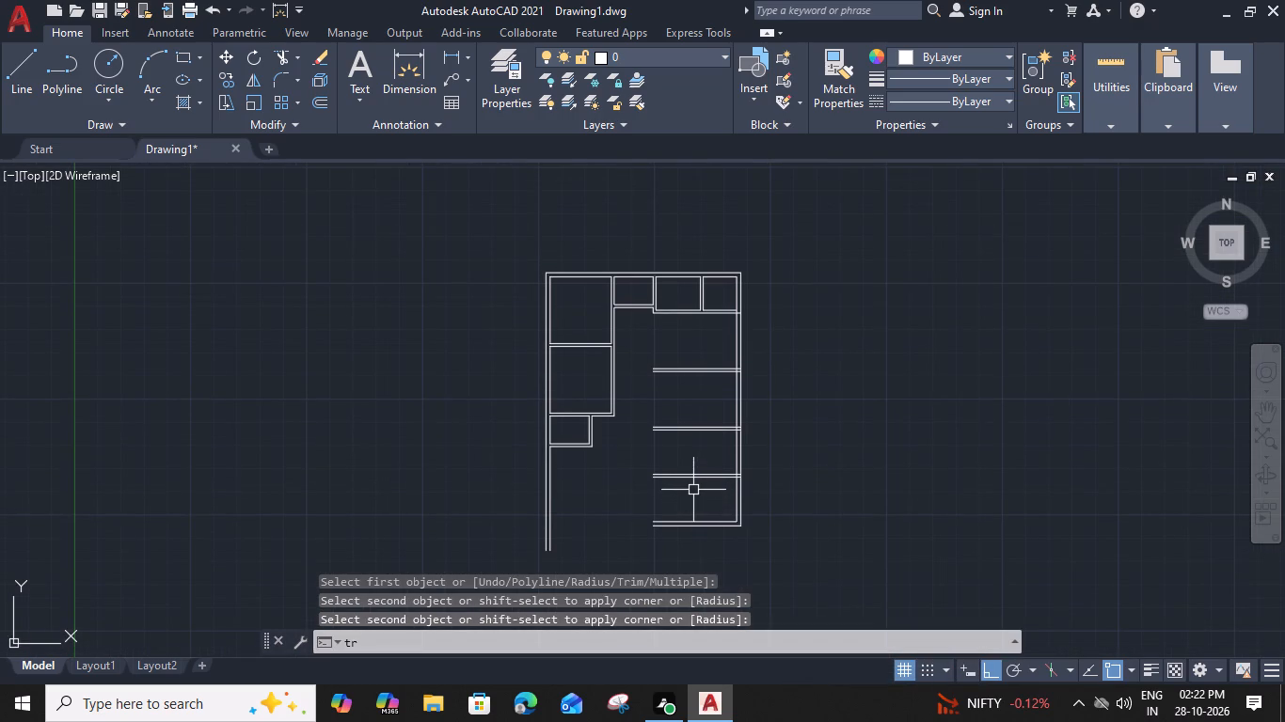
key("space")
scroll(761, 297, "up", 4)
left_click(606, 378)
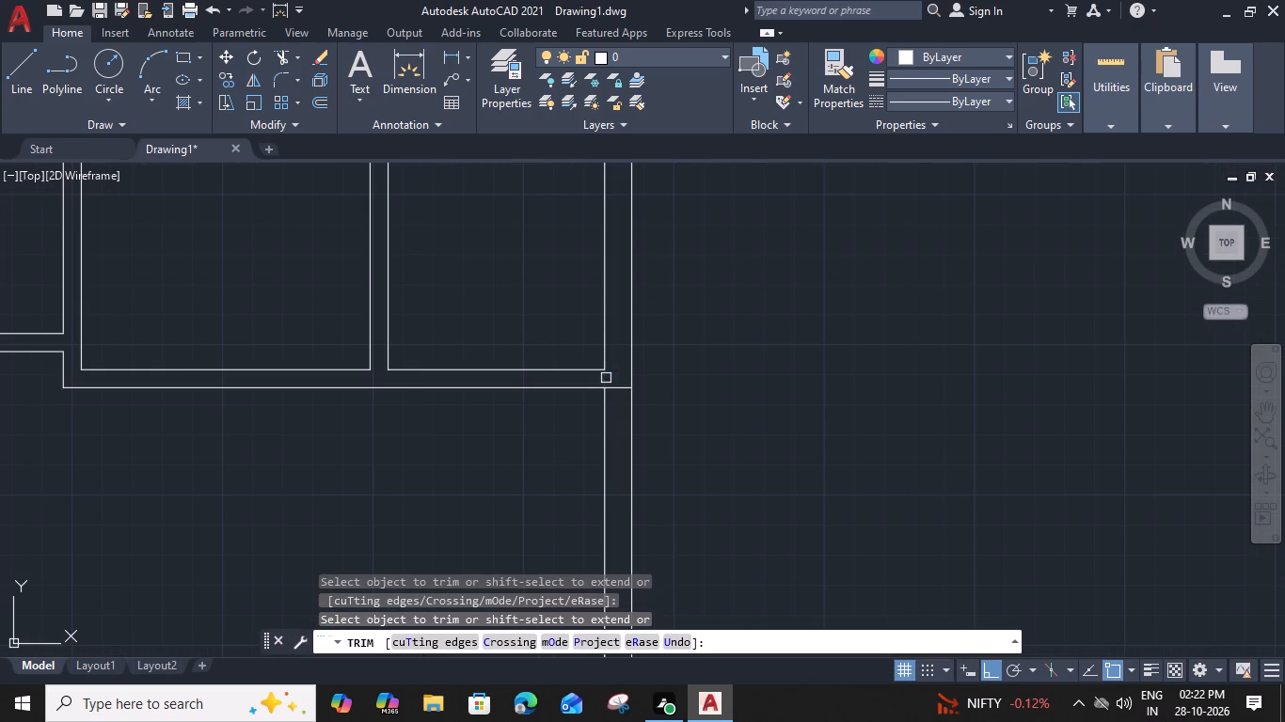
left_click(616, 383)
left_click(618, 414)
Trim both partition line ends and the inner wall segment where the first horizontal partition below meets the right outer wall.
scroll(618, 414, "down", 3)
scroll(617, 524, "up", 4)
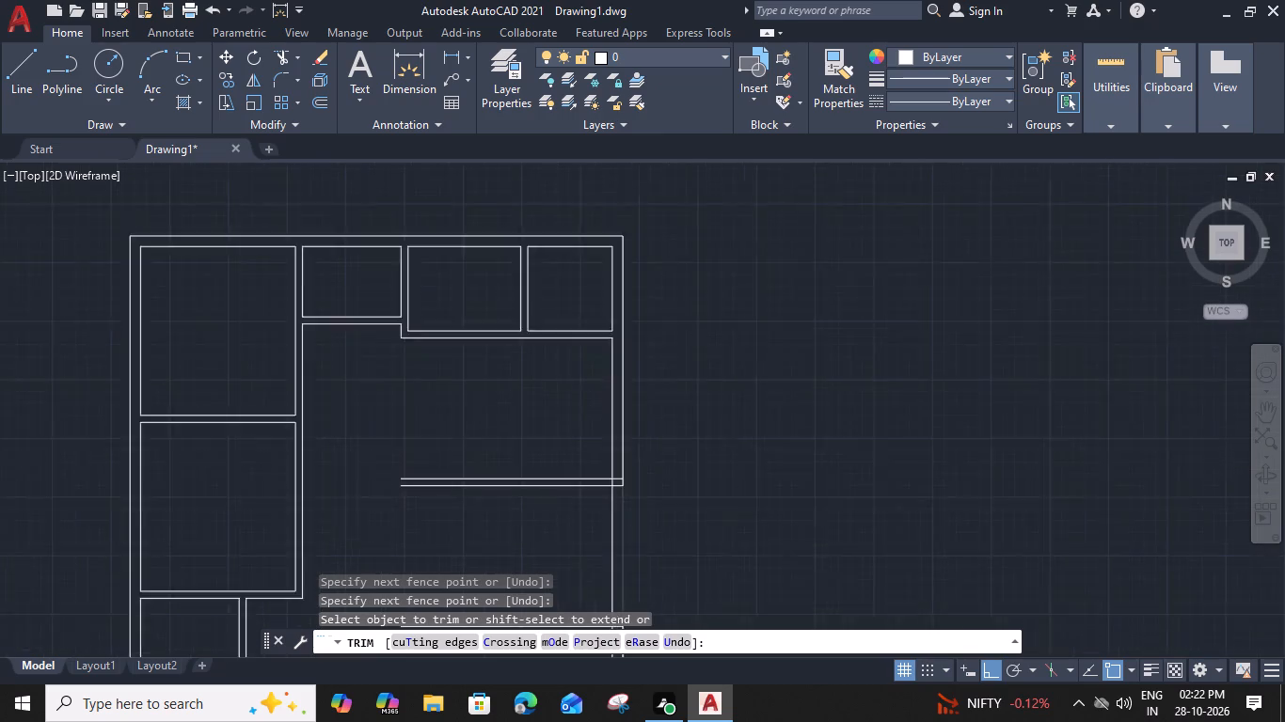
left_click(611, 409)
left_click(613, 444)
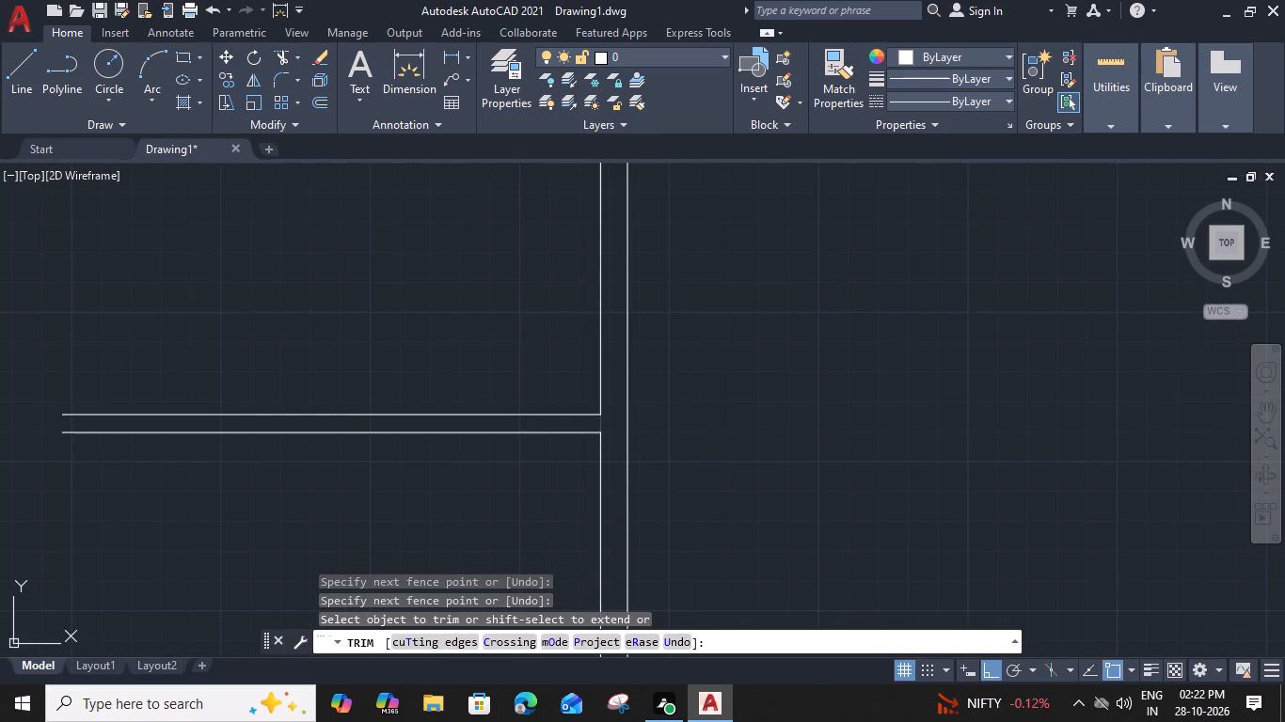
left_click(602, 424)
Trim both partition line ends and the inner wall segment where the second horizontal partition meets the right outer wall.
scroll(603, 431, "down", 2)
middle_click_drag(611, 493, 647, 308)
scroll(640, 407, "up", 3)
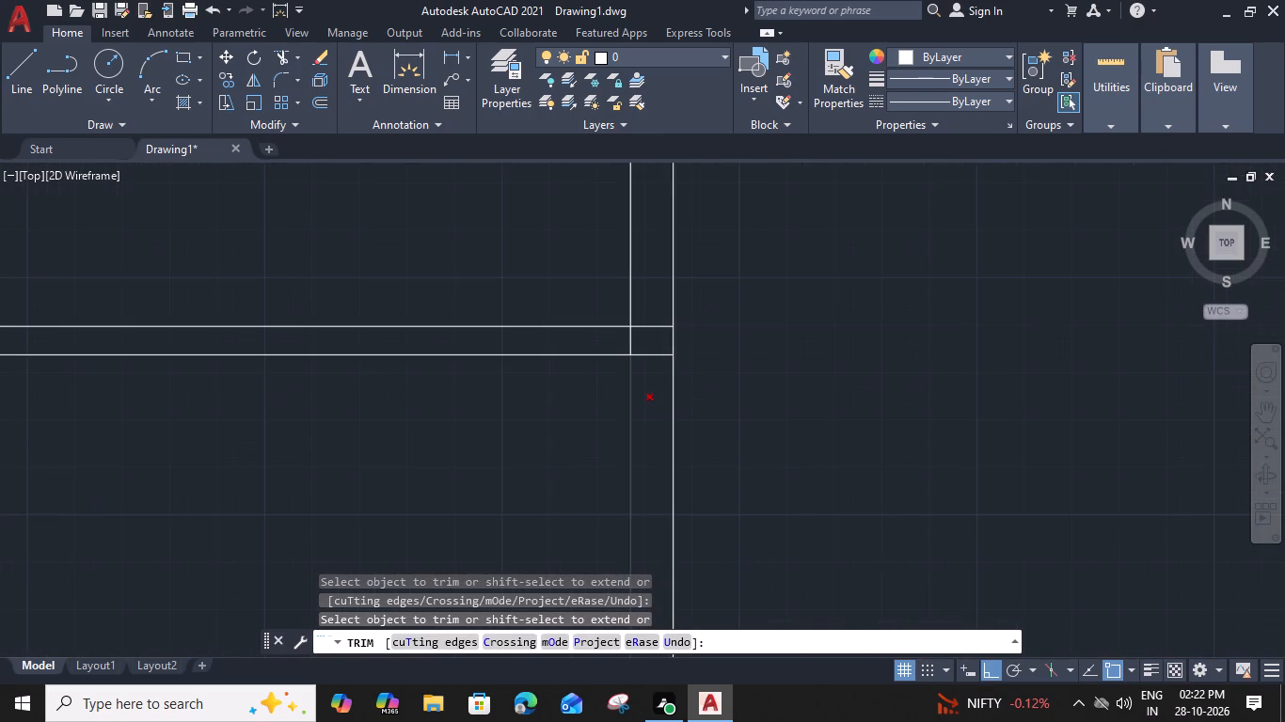
left_click(654, 306)
left_click(649, 387)
left_click(631, 337)
scroll(631, 342, "down", 3)
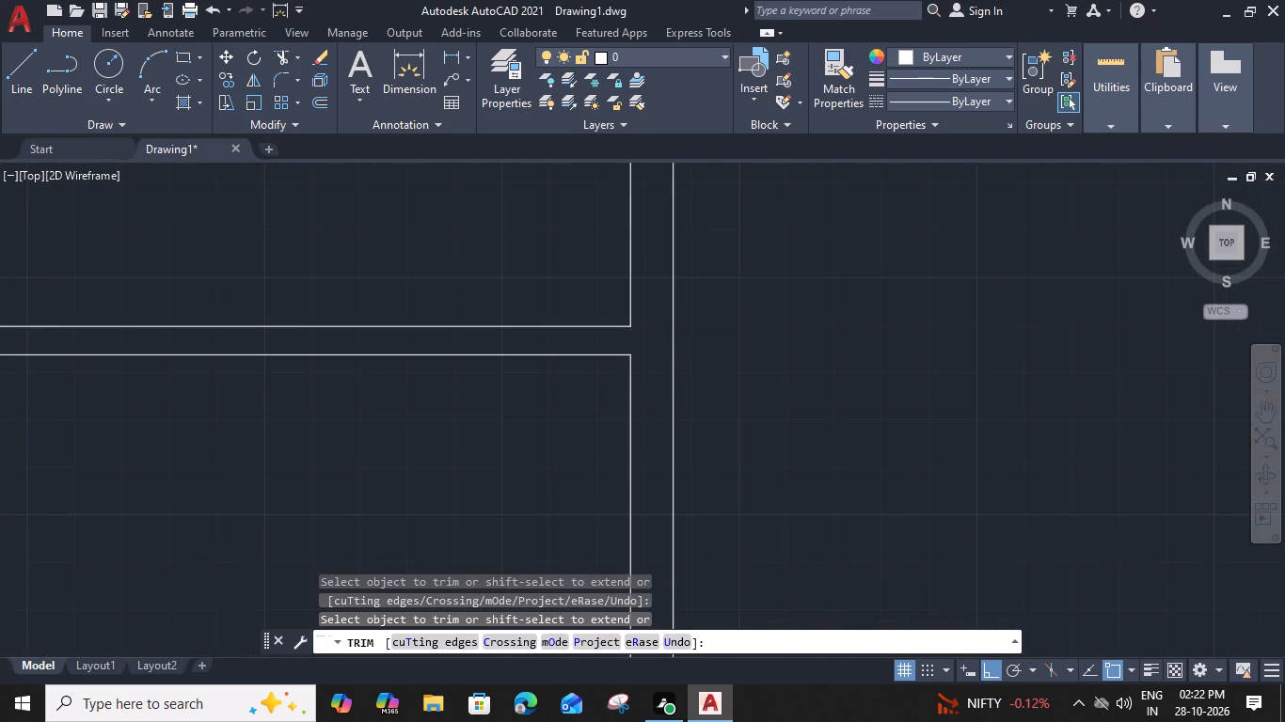
Trim both partition line ends and the inner wall segment where the third horizontal partition meets the right outer wall.
scroll(634, 499, "up", 4)
left_click(647, 241)
left_click_drag(631, 322, 630, 309)
left_click(596, 266)
left_click(625, 275)
scroll(626, 278, "down", 4)
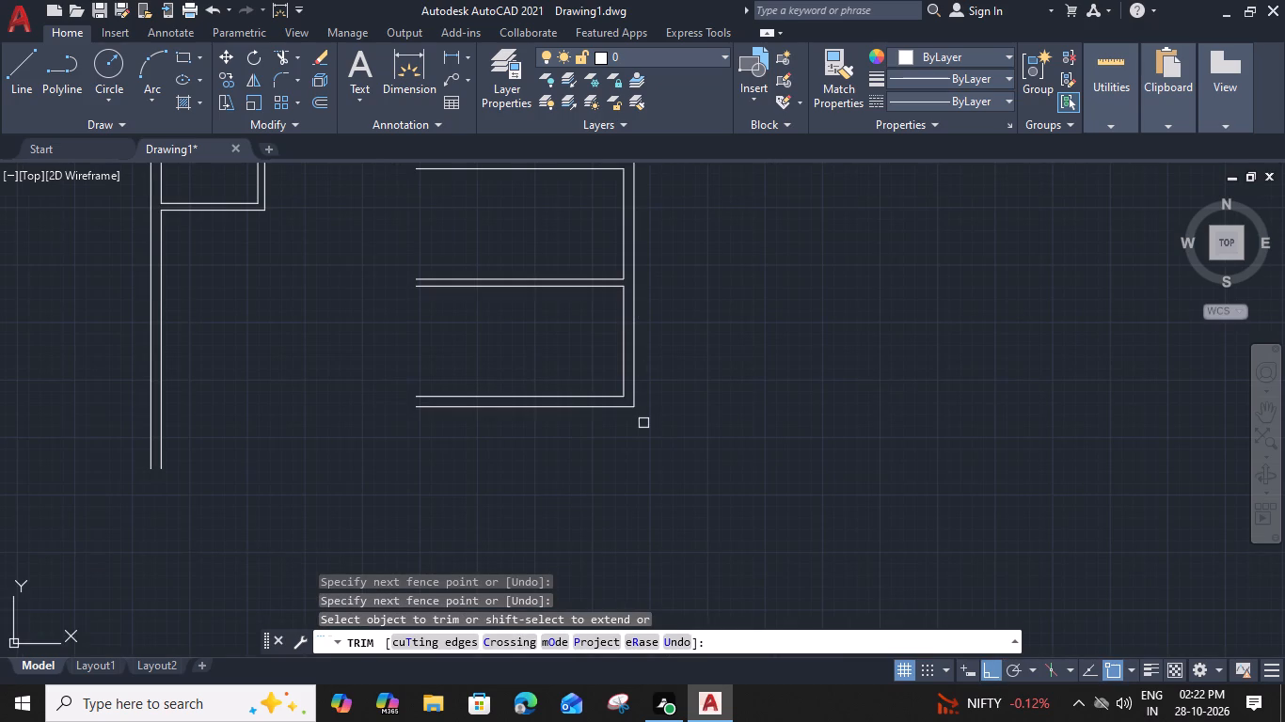
key("Escape")
scroll(613, 406, "down", 1)
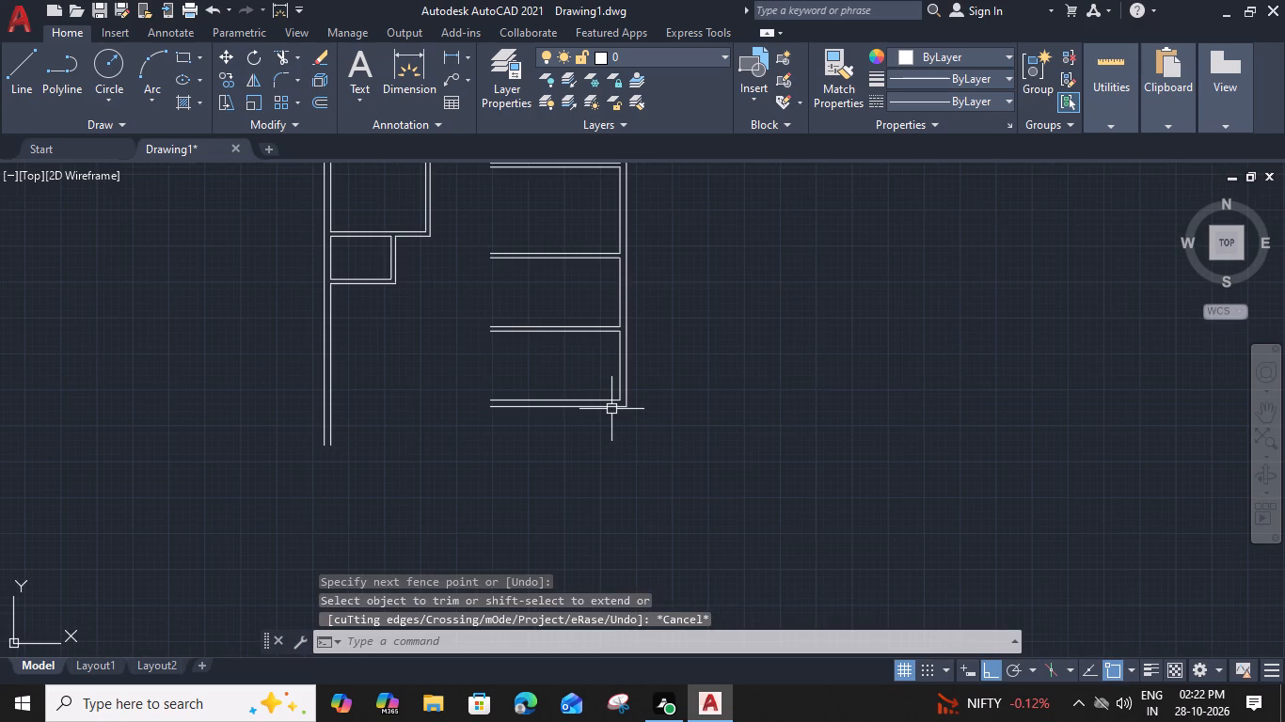
Offset the right wall's inner line 6' to the left inside the lowest room.
middle_click_drag(562, 422, 710, 496)
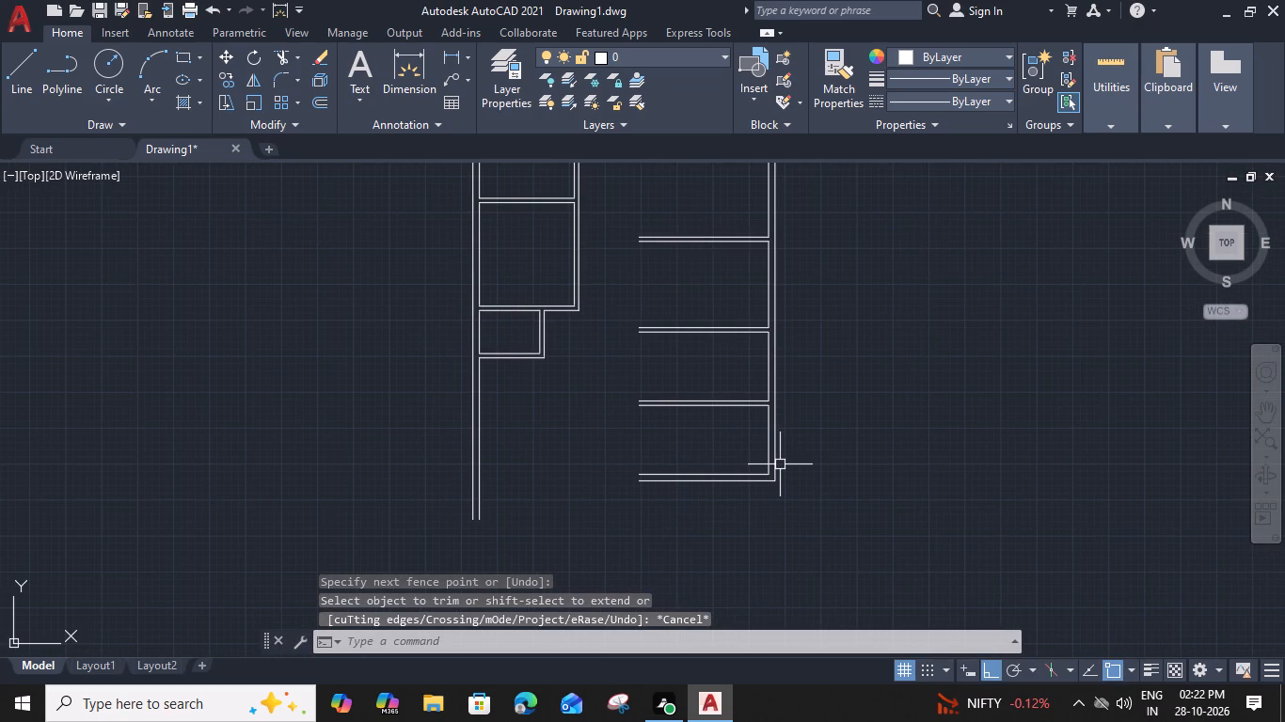
scroll(765, 427, "up", 1)
left_click(769, 435)
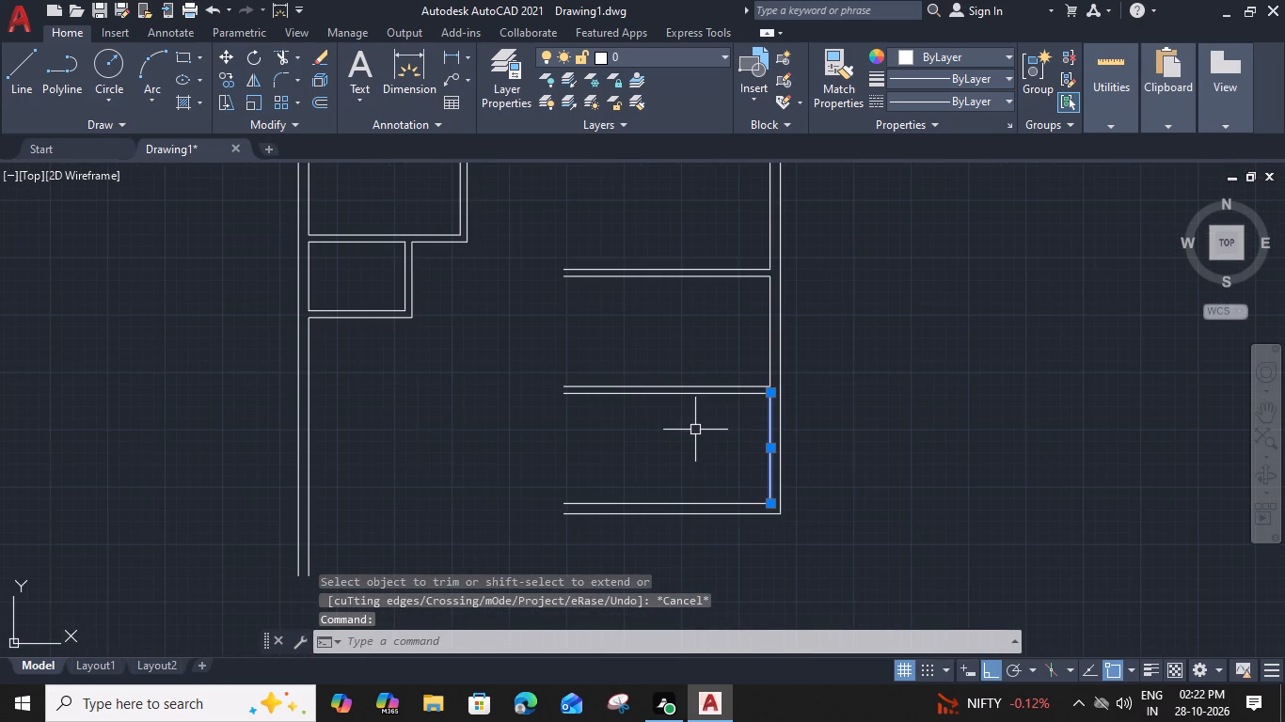
key("o")
key("space")
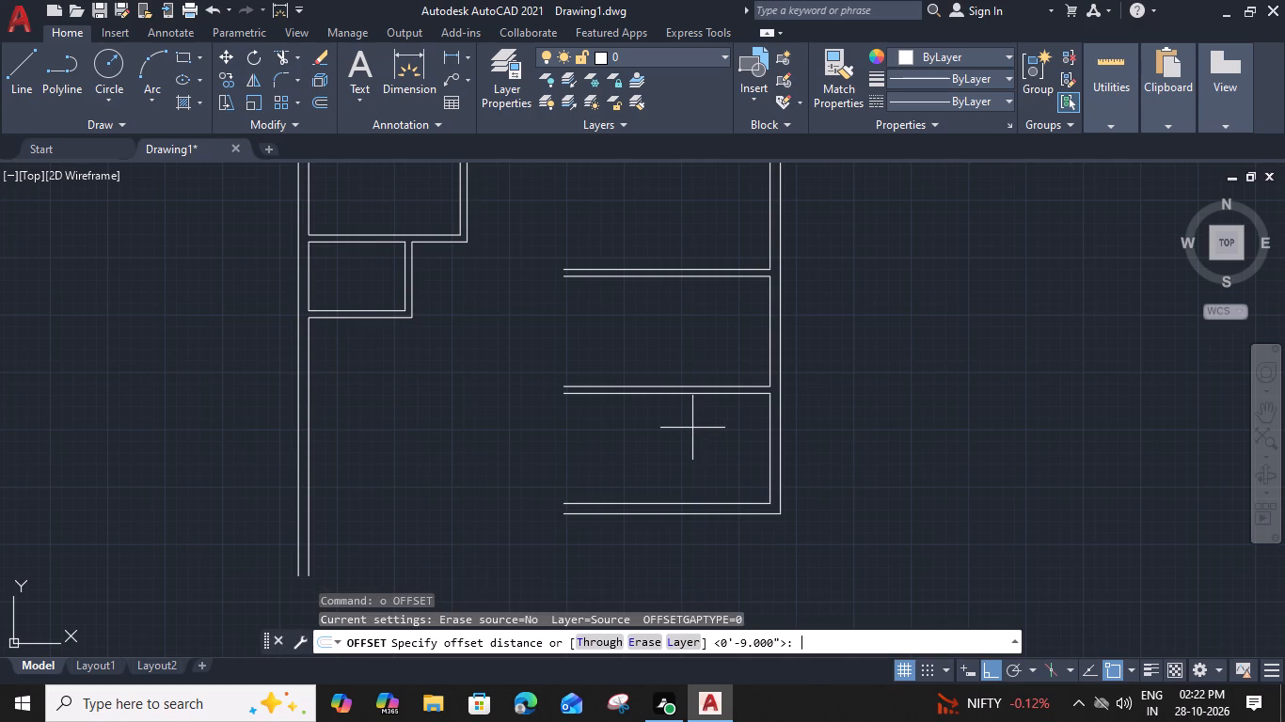
type("6'")
key("space")
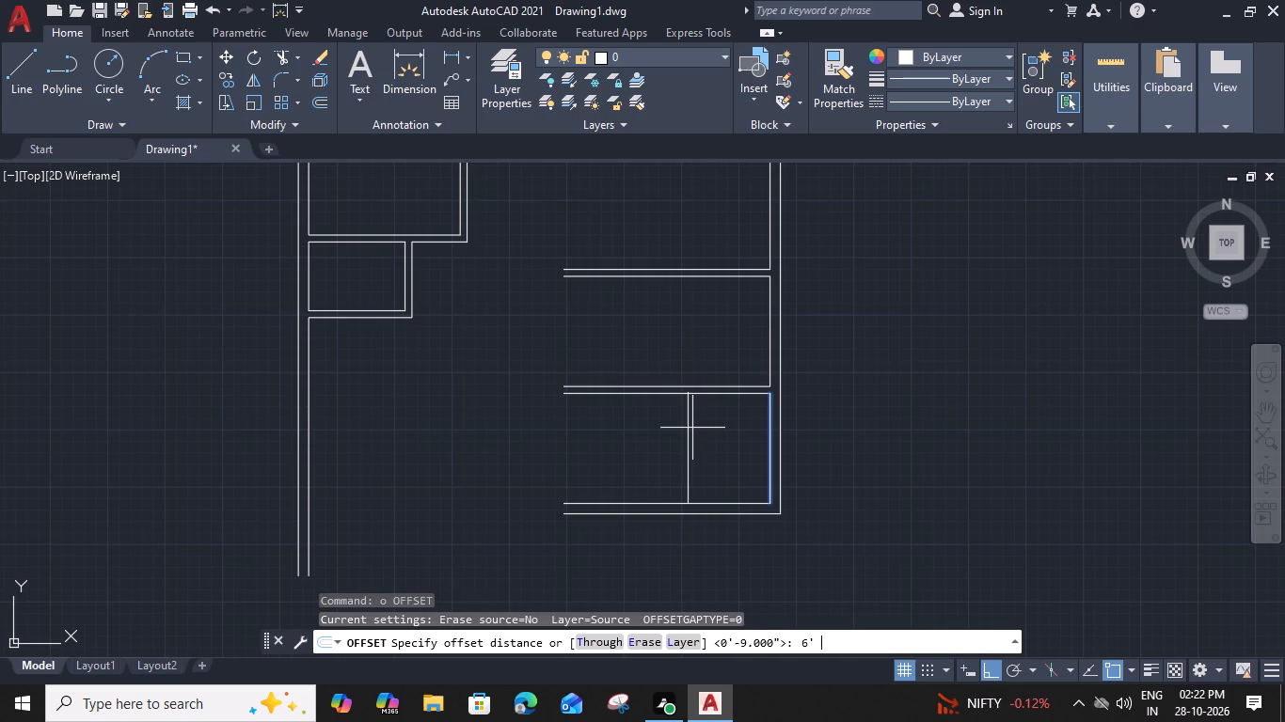
left_click(653, 440)
key("Escape")
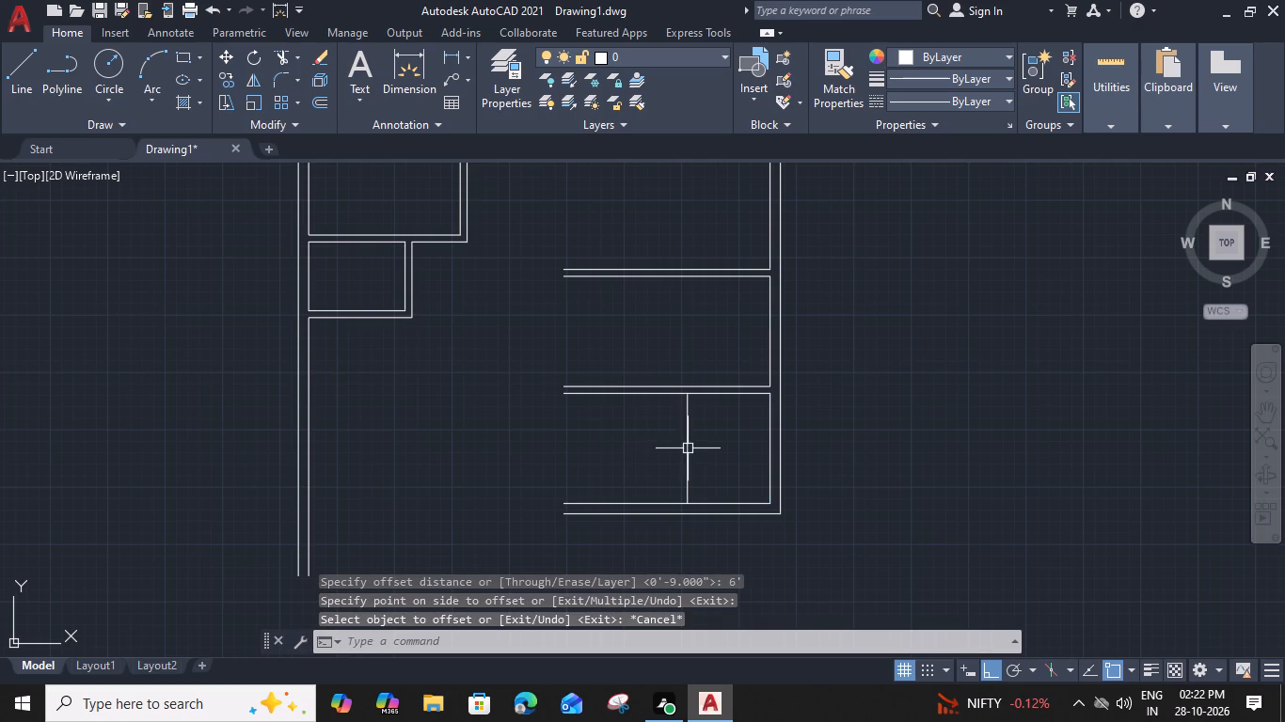
Offset the new vertical line 6" to the left to give the lowest room's partition its thickness.
left_click(690, 447)
key("o")
key("space")
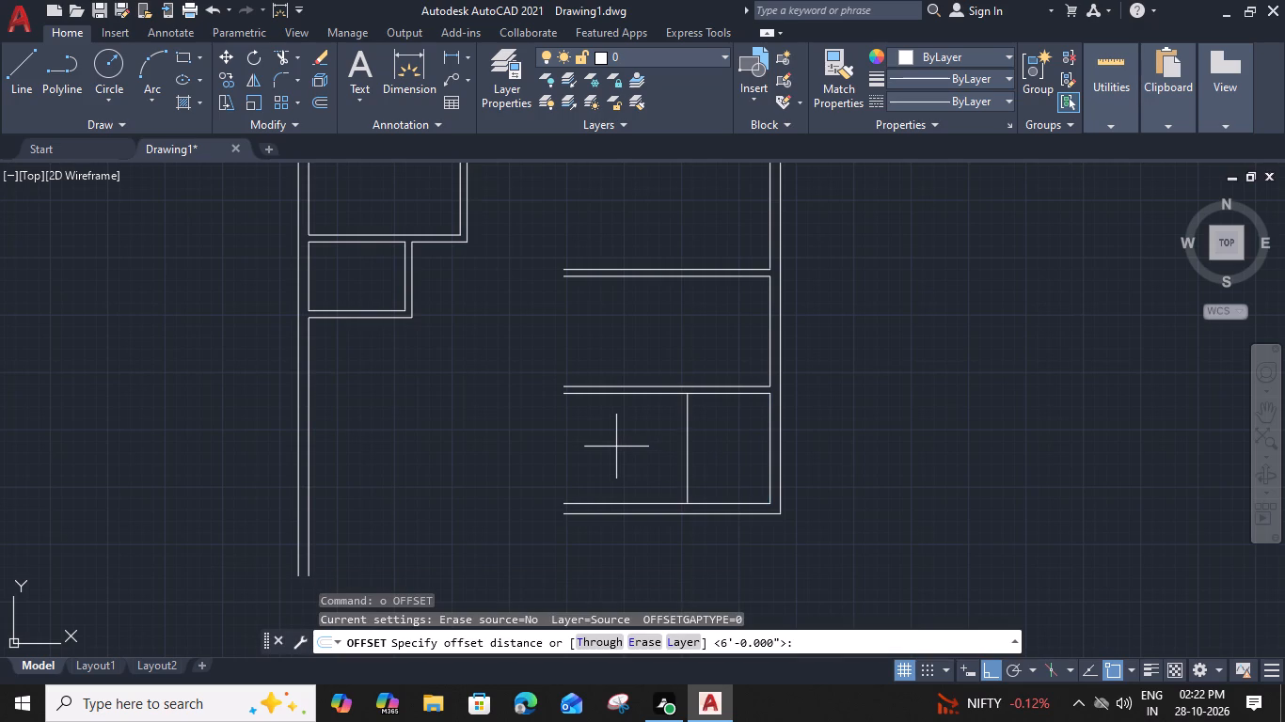
key("6")
key("shift+quotedbl")
key("Return")
left_click(588, 440)
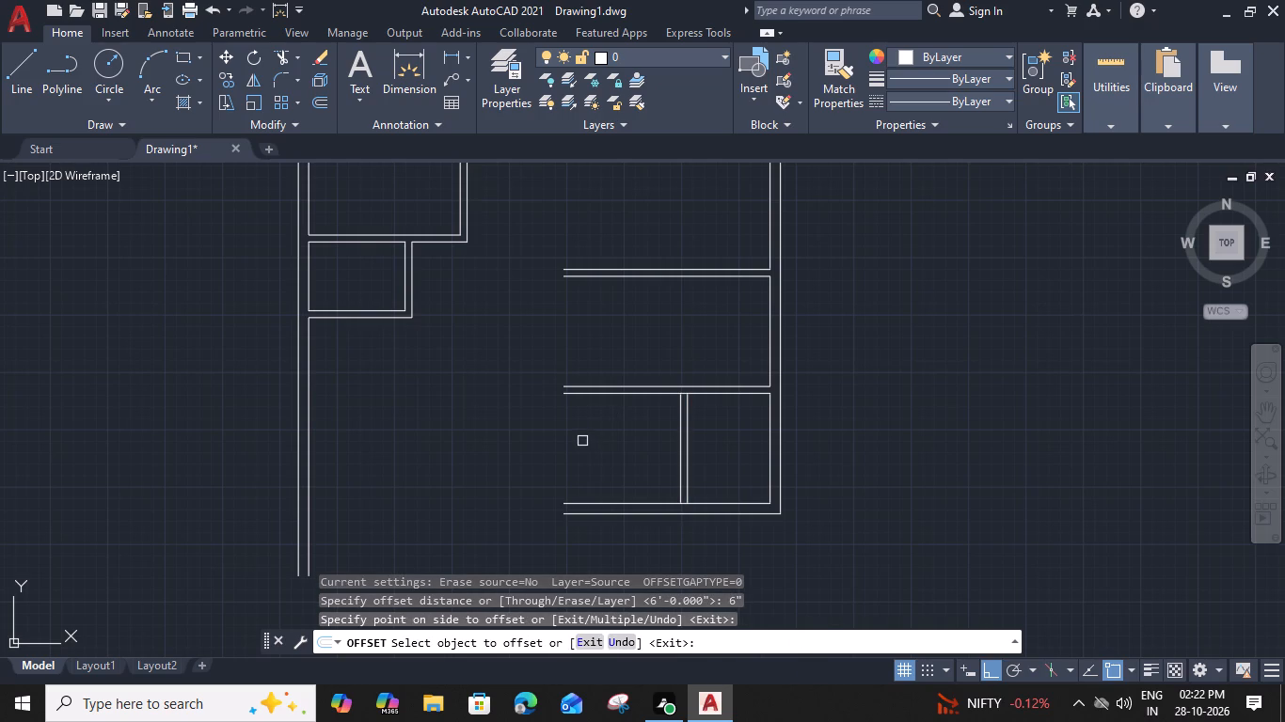
key("Escape")
Offset the left line of the lowest room's vertical partition 14' to the left.
middle_click_drag(769, 423, 804, 415)
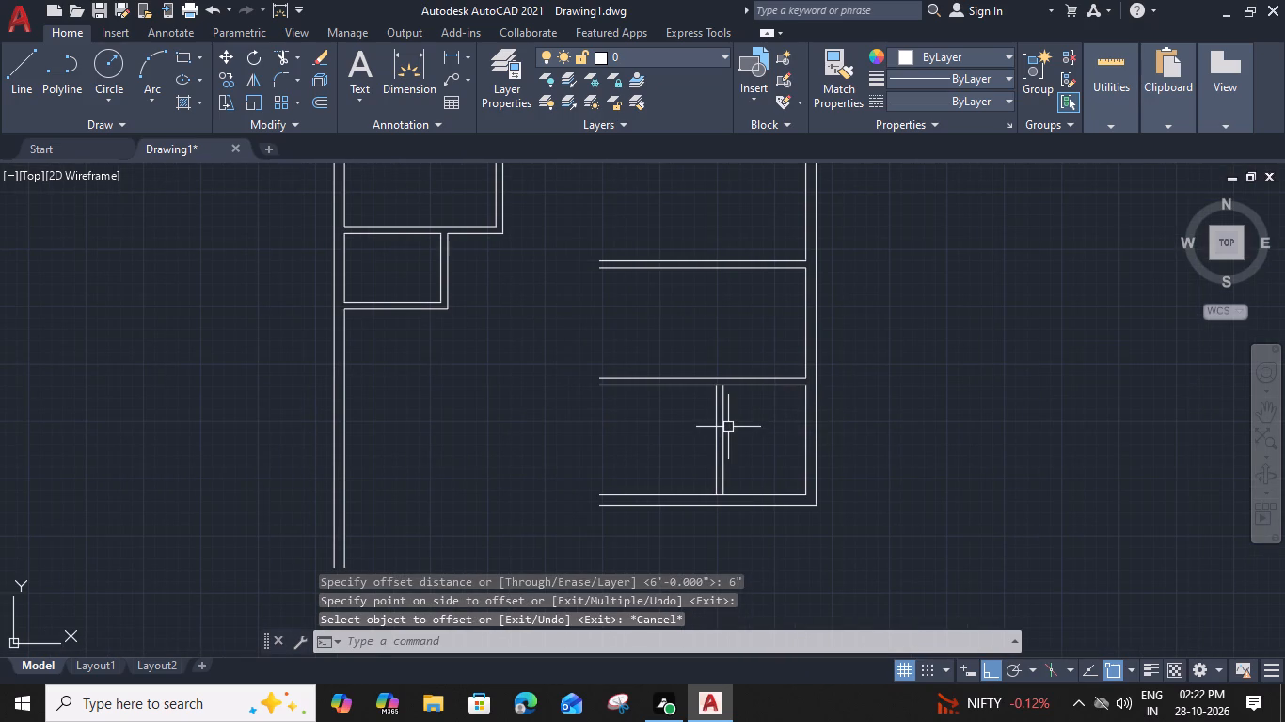
left_click_drag(717, 426, 702, 427)
type("o")
key("space")
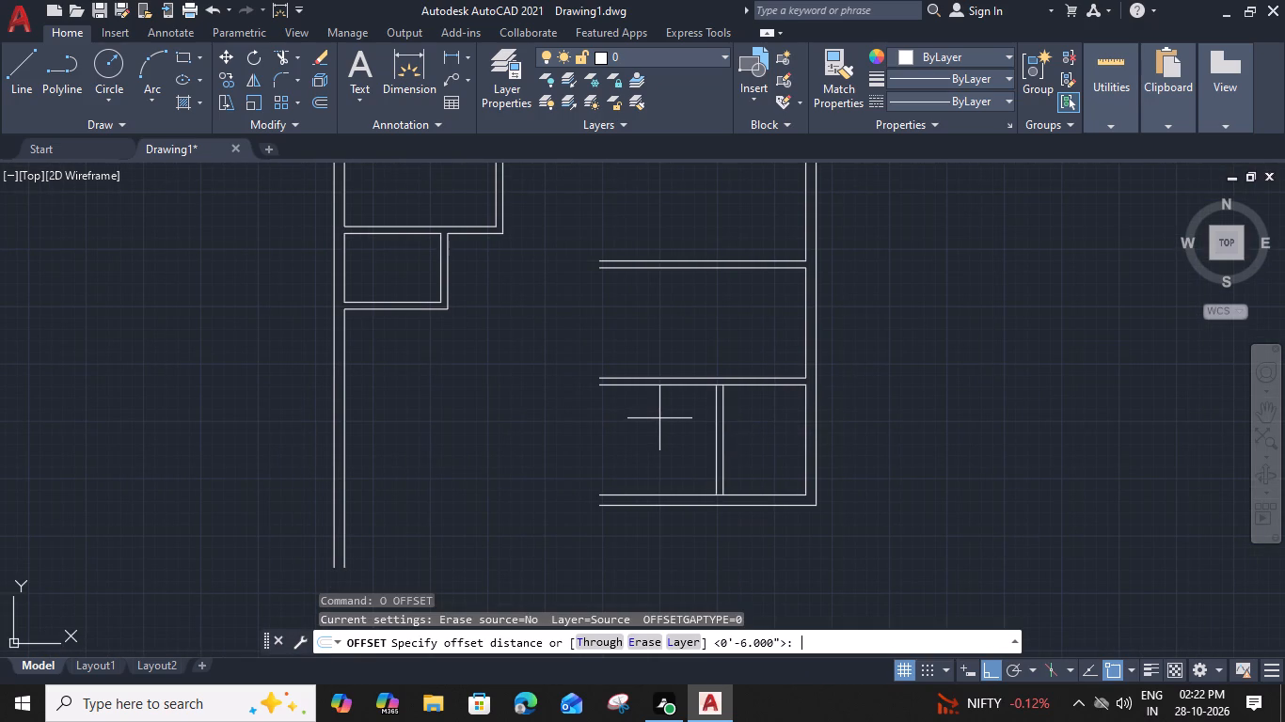
type("14'")
key("space")
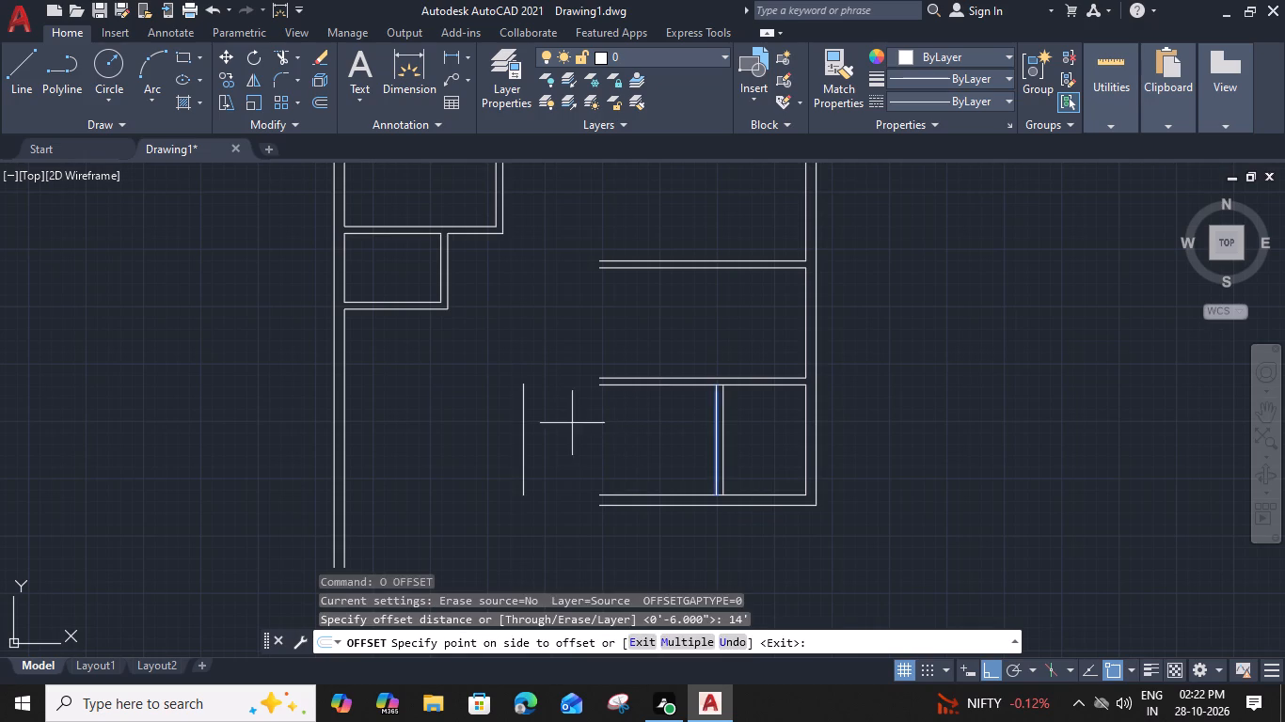
left_click(572, 423)
middle_click_drag(569, 423, 653, 435)
key("Escape")
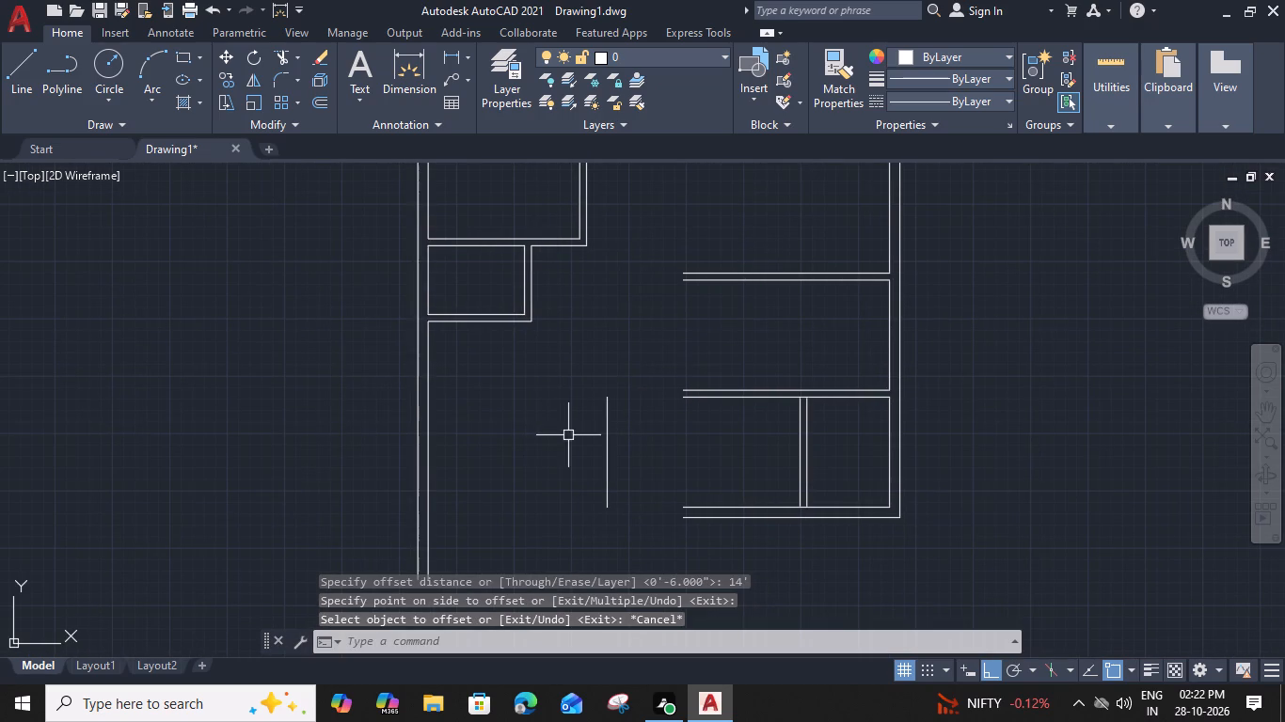
Offset the freestanding vertical line 6" to the left to form a wall.
left_click(609, 442)
type("o")
key("space")
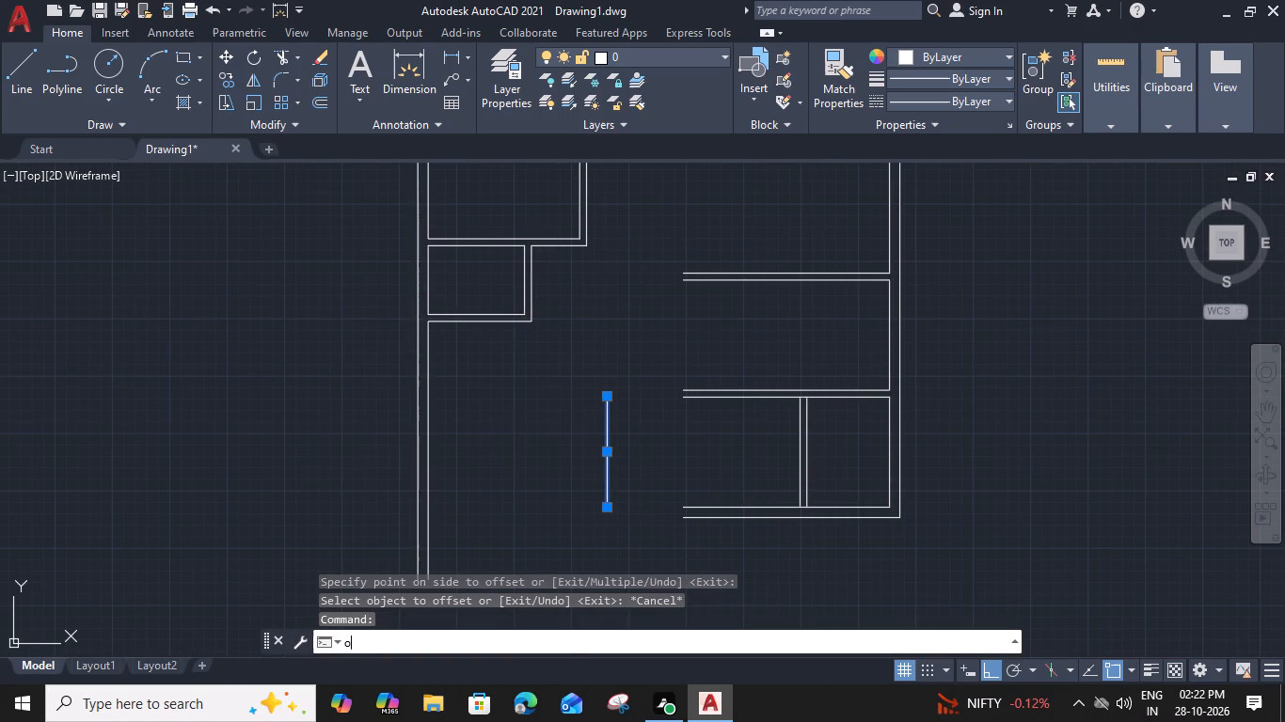
type("6\"")
key("Return")
left_click_drag(506, 448, 497, 451)
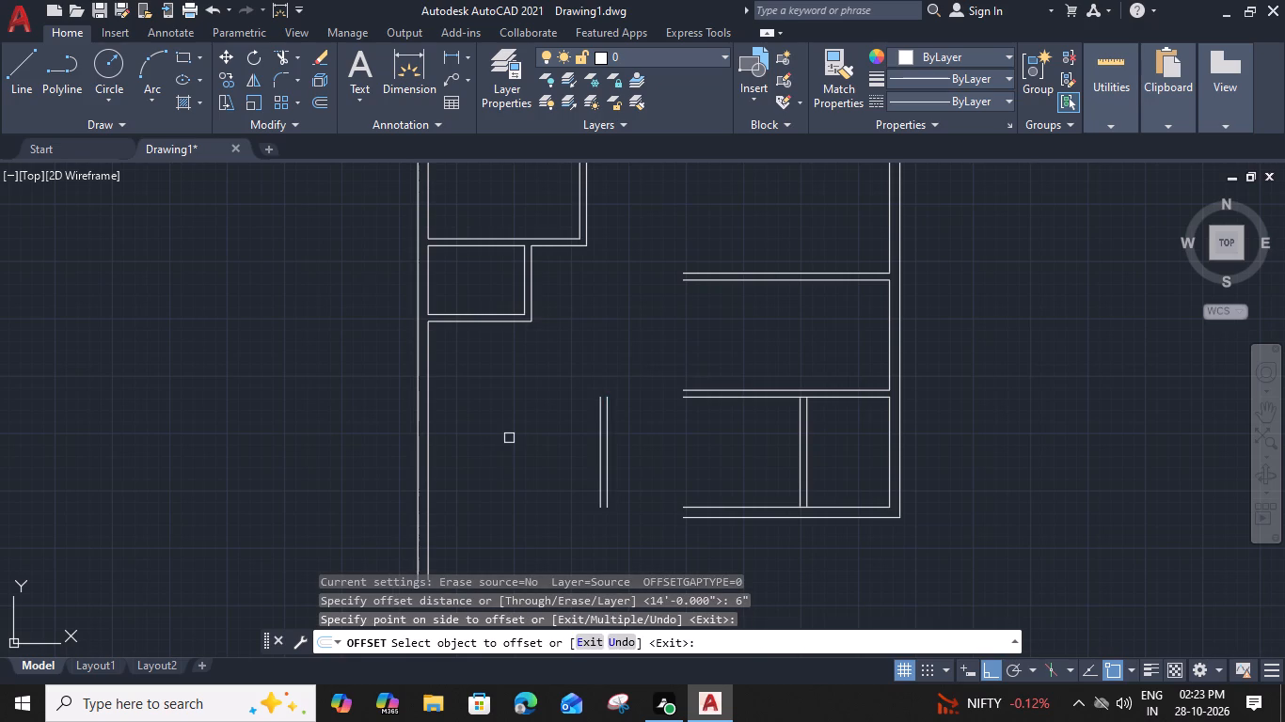
key("Escape")
Fillet the bottom wall's inner and outer lines with the matching lines of the new left wall to form a square corner.
middle_click_drag(510, 400, 515, 409)
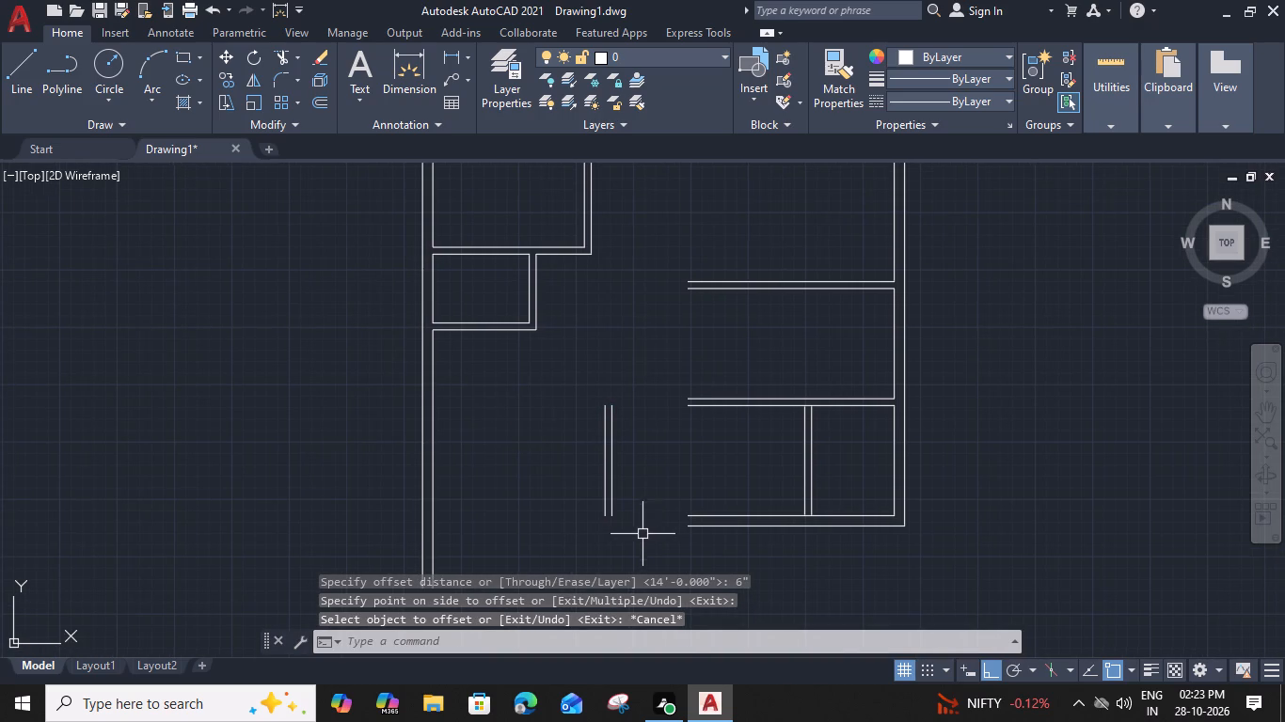
key("f")
key("space")
left_click(702, 514)
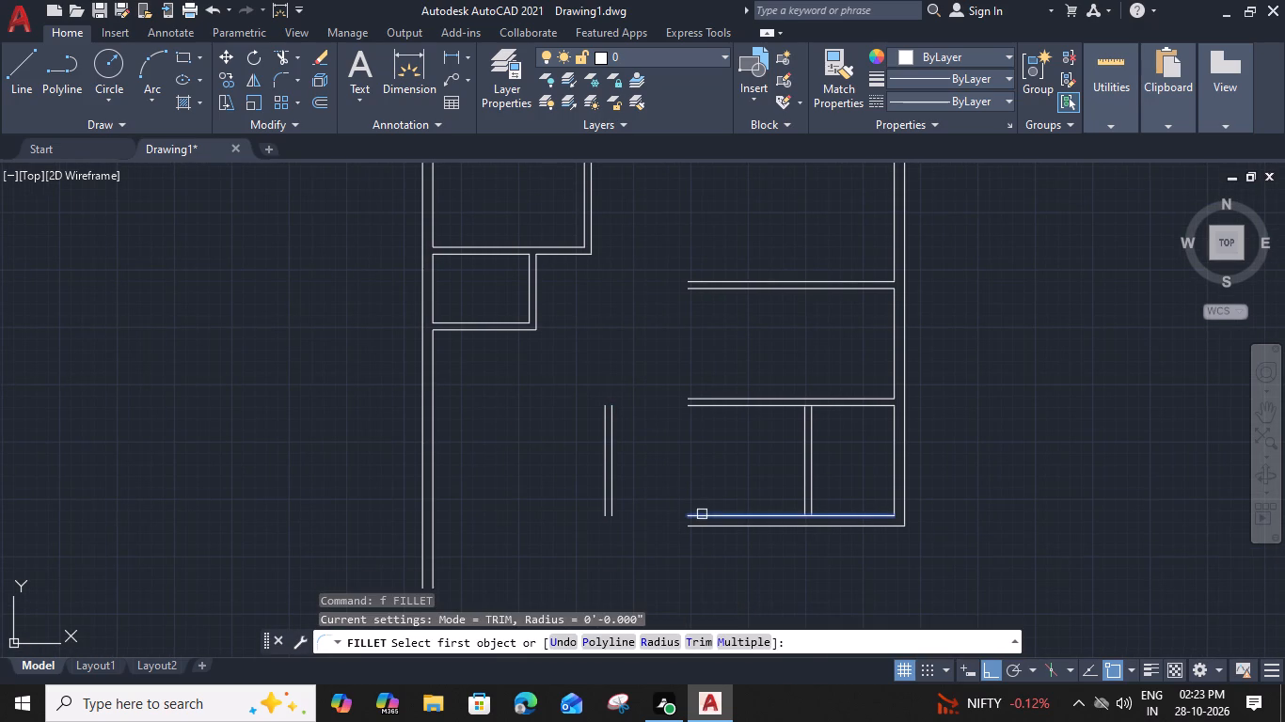
left_click(612, 490)
key("space")
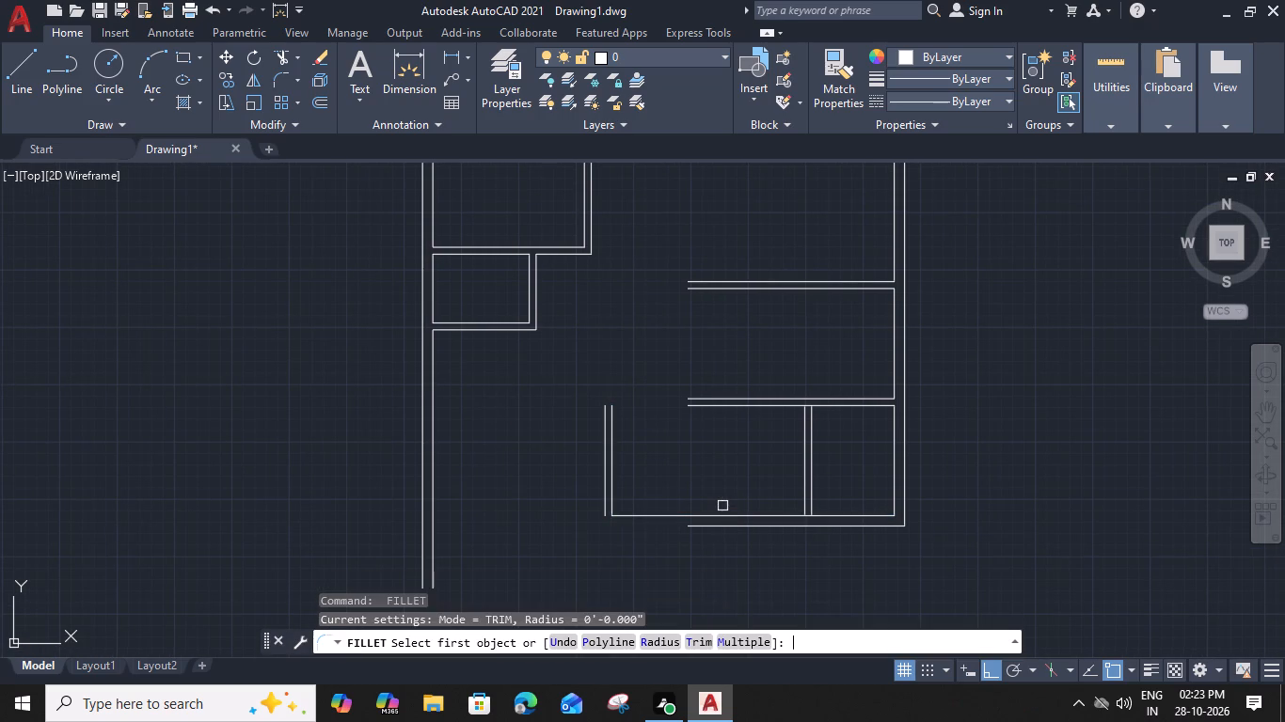
left_click(715, 527)
left_click(601, 503)
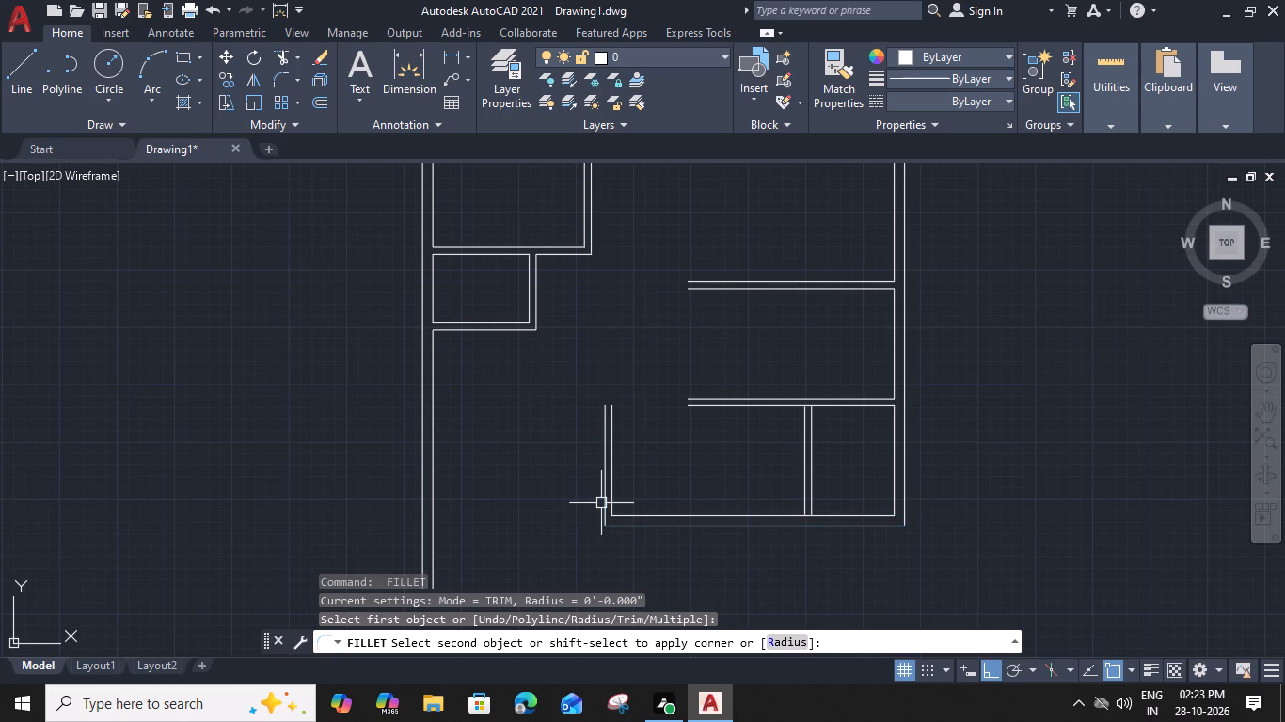
key("Escape")
Open the vertical partition's junctions with the bottom wall and third horizontal partition, extending its left line to that partition's upper line.
middle_click_drag(712, 394, 726, 408)
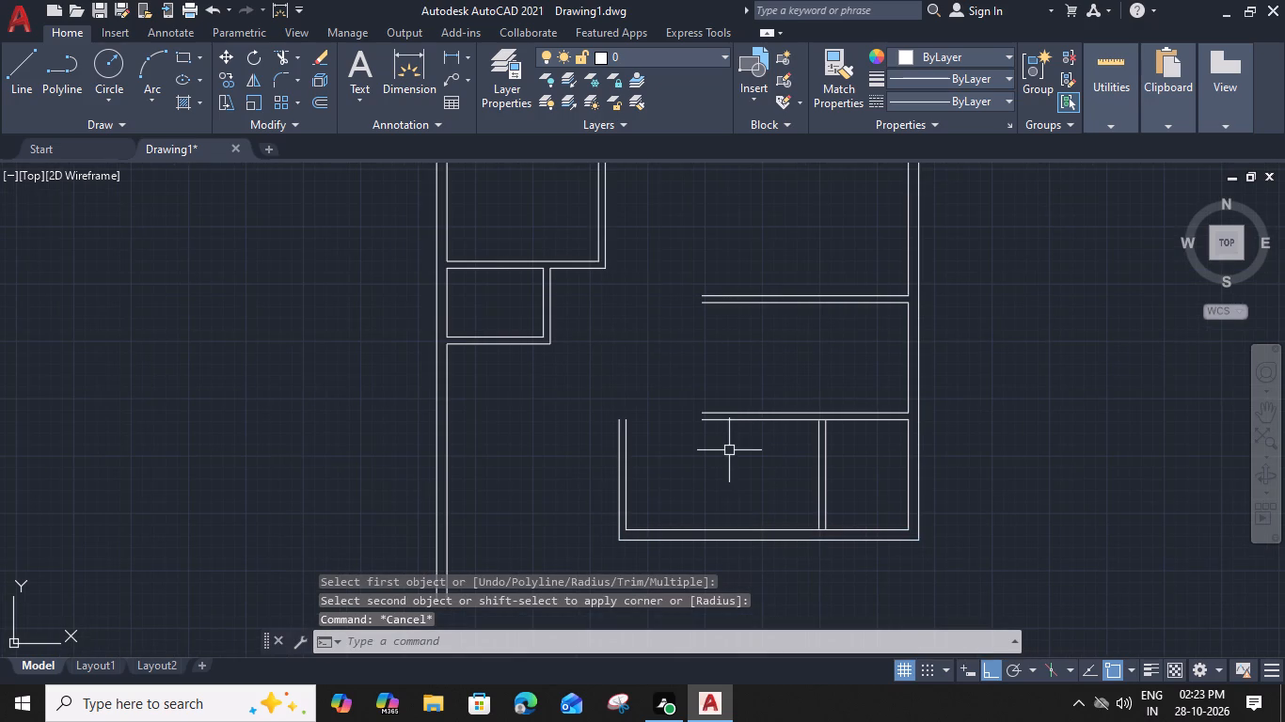
key("t")
type("r")
key("space")
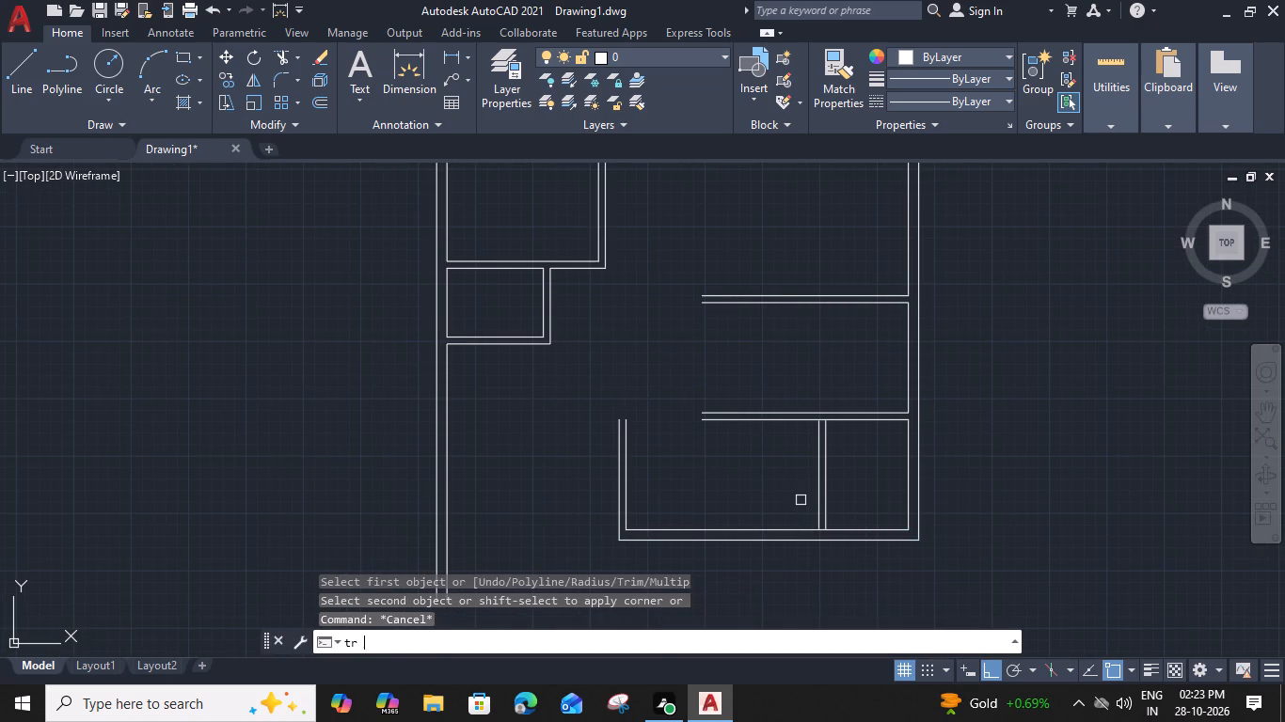
scroll(849, 554, "up", 2)
left_click(779, 494)
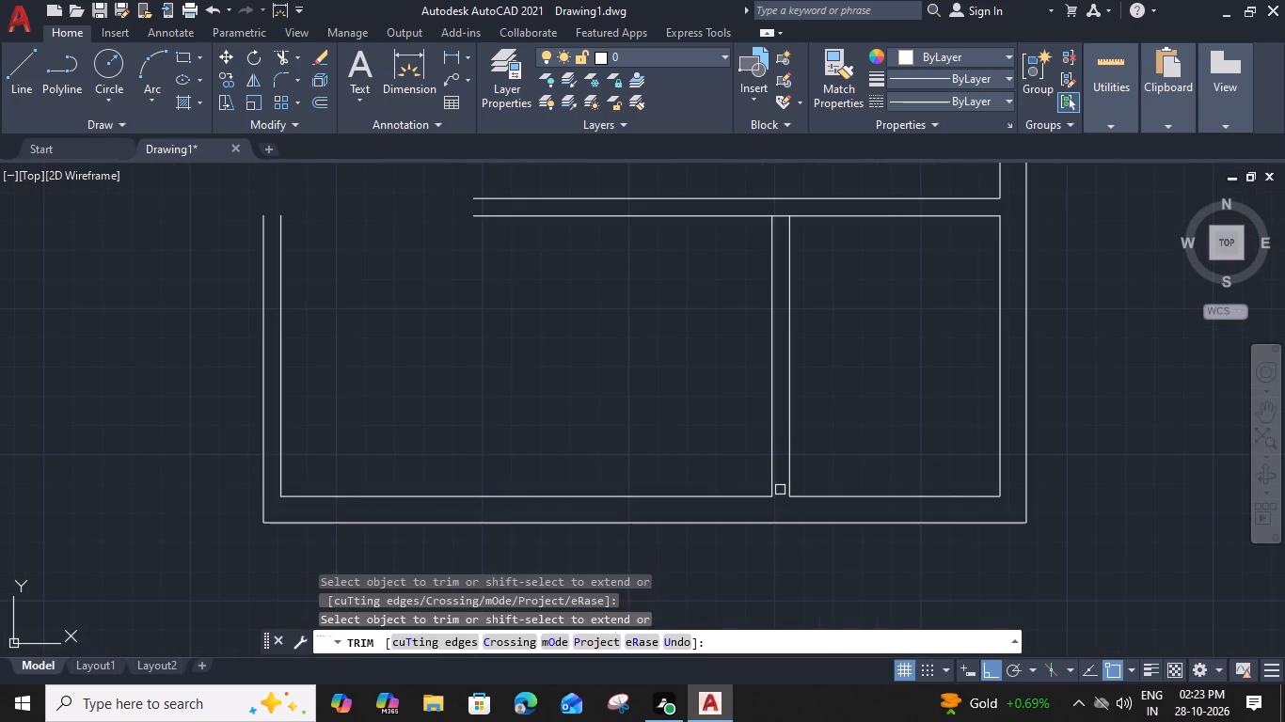
left_click(771, 248, "shift")
left_click(780, 216)
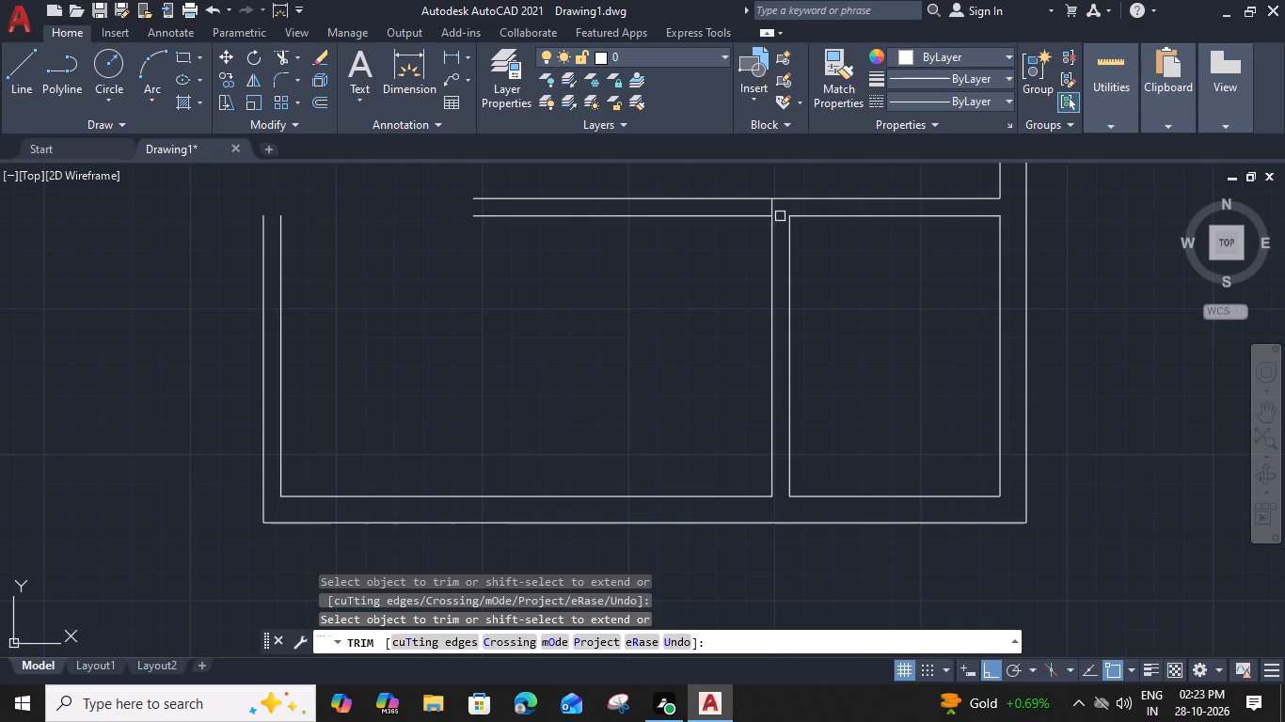
Trim away both lines of the third horizontal partition left of the vertical partition, leaving a square corner.
middle_click_drag(708, 285, 737, 347)
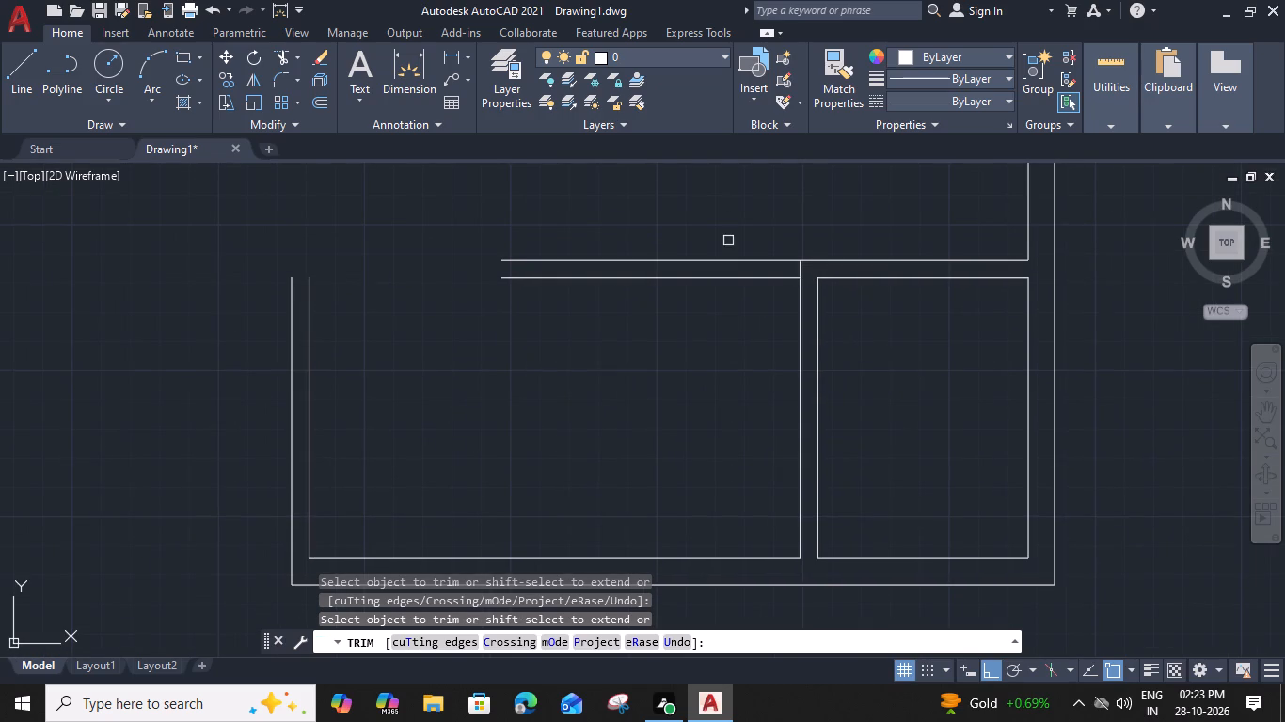
left_click(728, 241)
left_click(706, 297)
key("Escape")
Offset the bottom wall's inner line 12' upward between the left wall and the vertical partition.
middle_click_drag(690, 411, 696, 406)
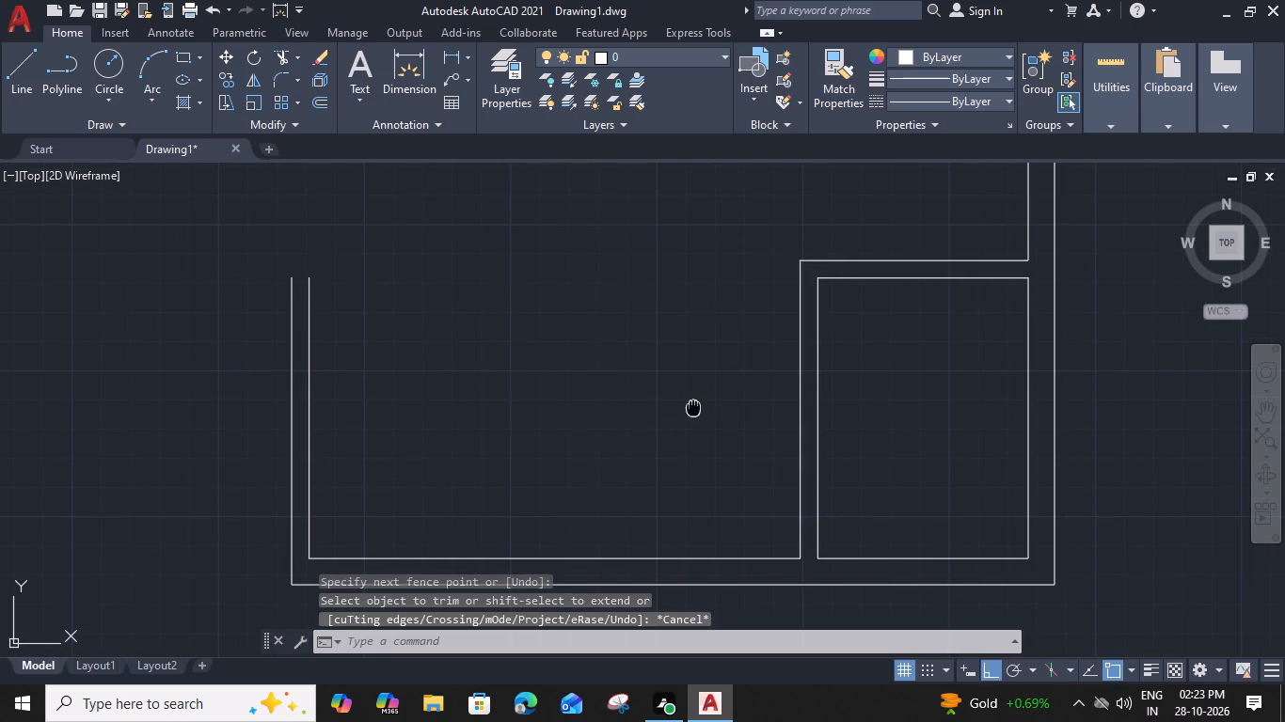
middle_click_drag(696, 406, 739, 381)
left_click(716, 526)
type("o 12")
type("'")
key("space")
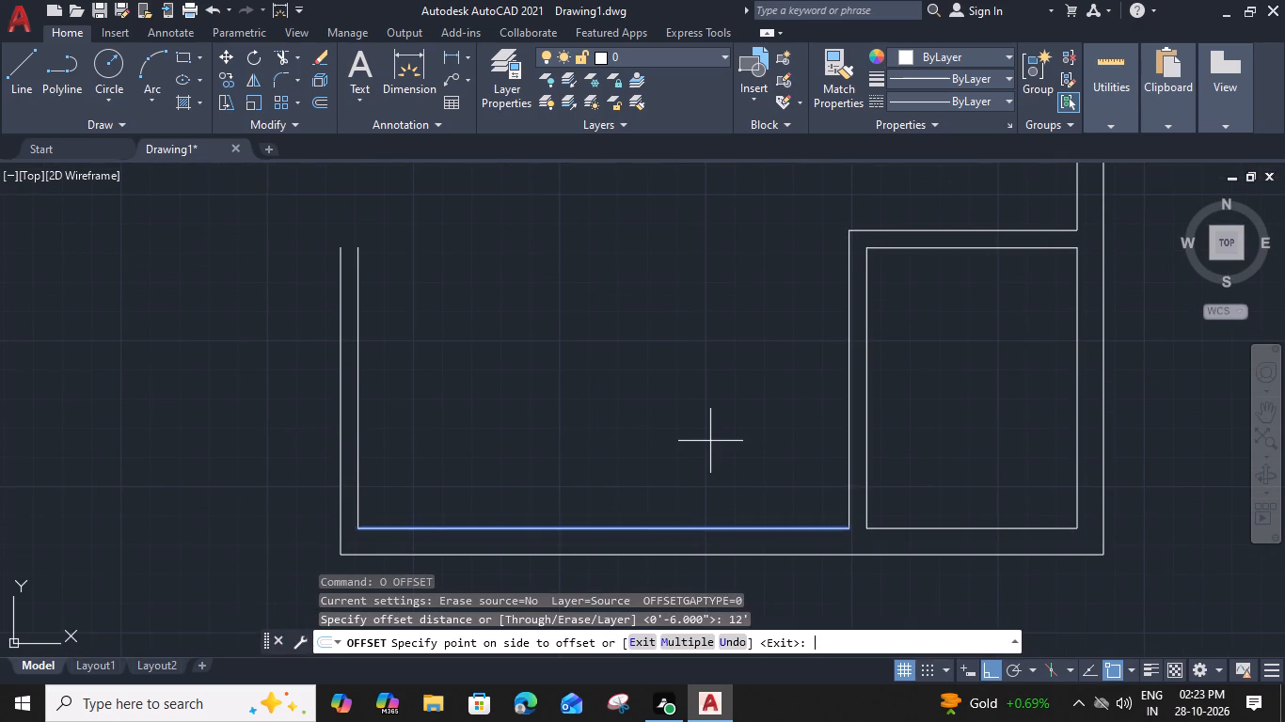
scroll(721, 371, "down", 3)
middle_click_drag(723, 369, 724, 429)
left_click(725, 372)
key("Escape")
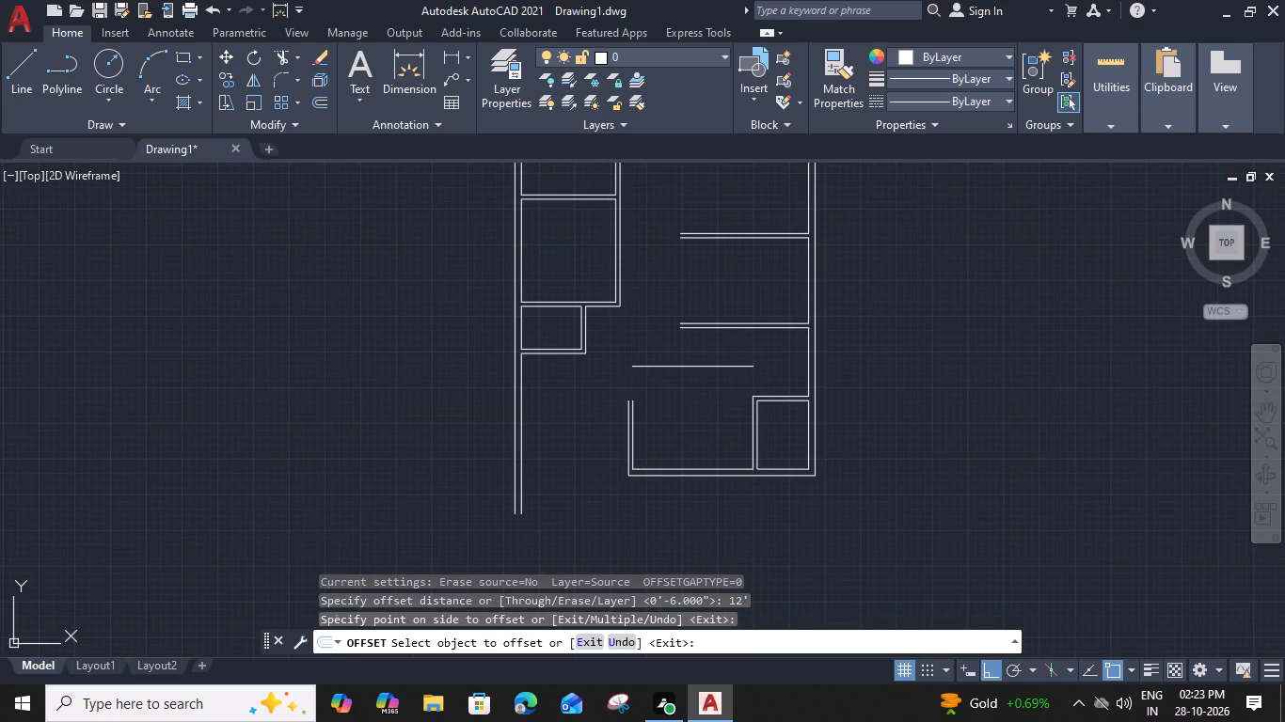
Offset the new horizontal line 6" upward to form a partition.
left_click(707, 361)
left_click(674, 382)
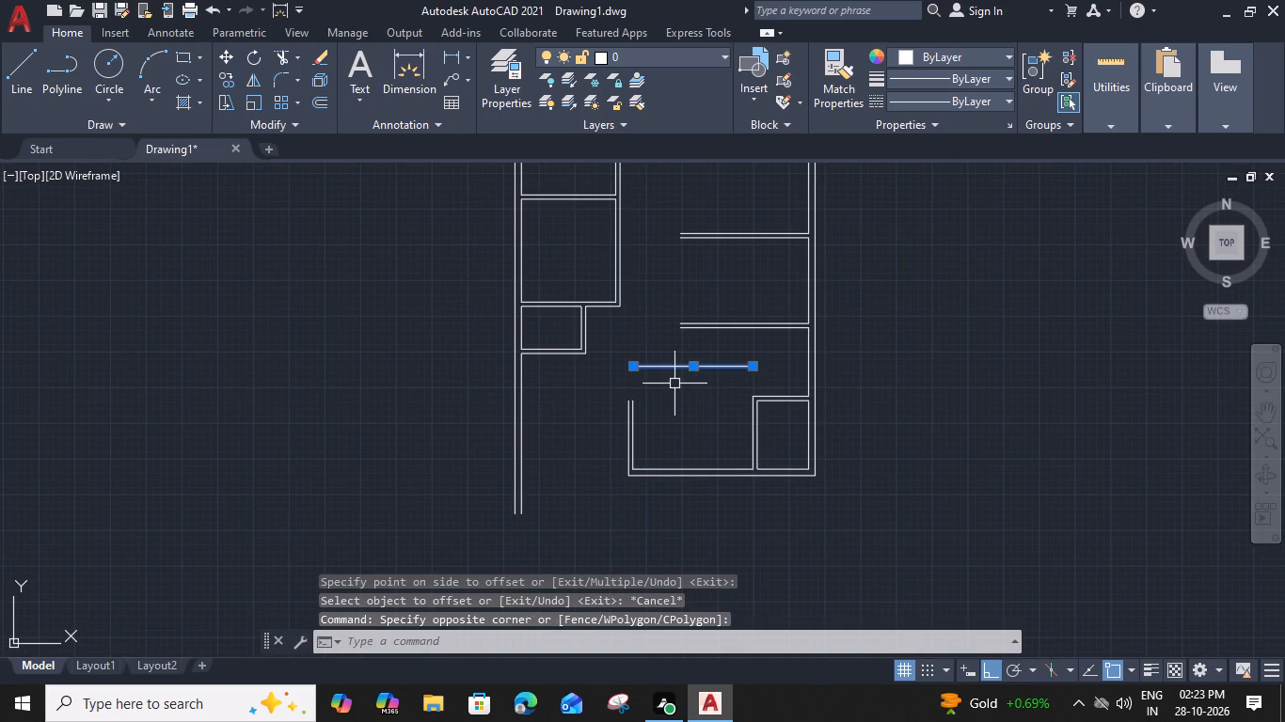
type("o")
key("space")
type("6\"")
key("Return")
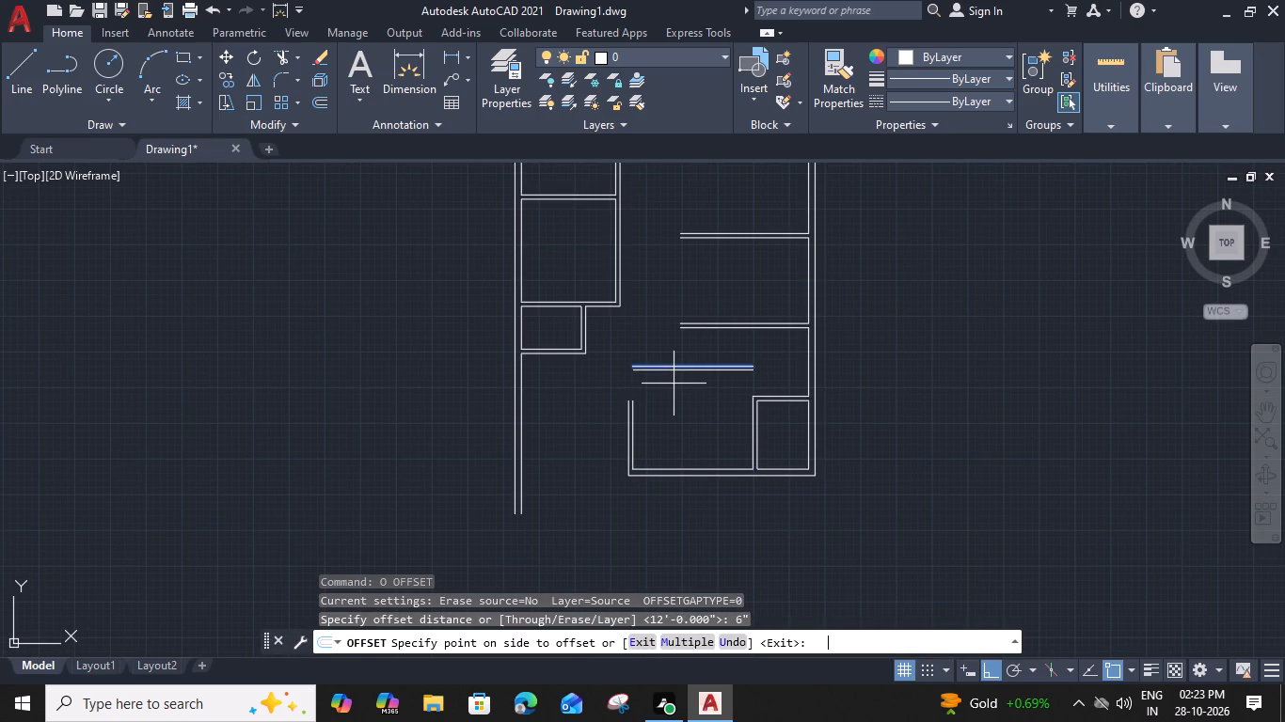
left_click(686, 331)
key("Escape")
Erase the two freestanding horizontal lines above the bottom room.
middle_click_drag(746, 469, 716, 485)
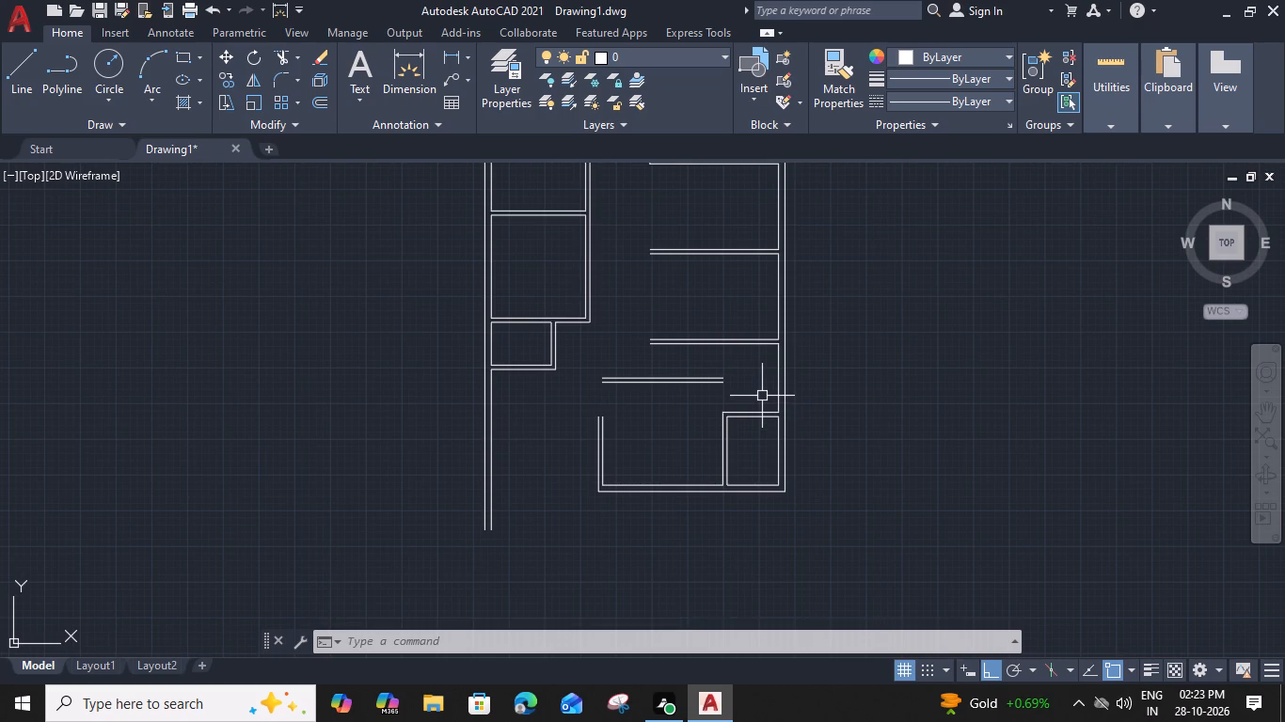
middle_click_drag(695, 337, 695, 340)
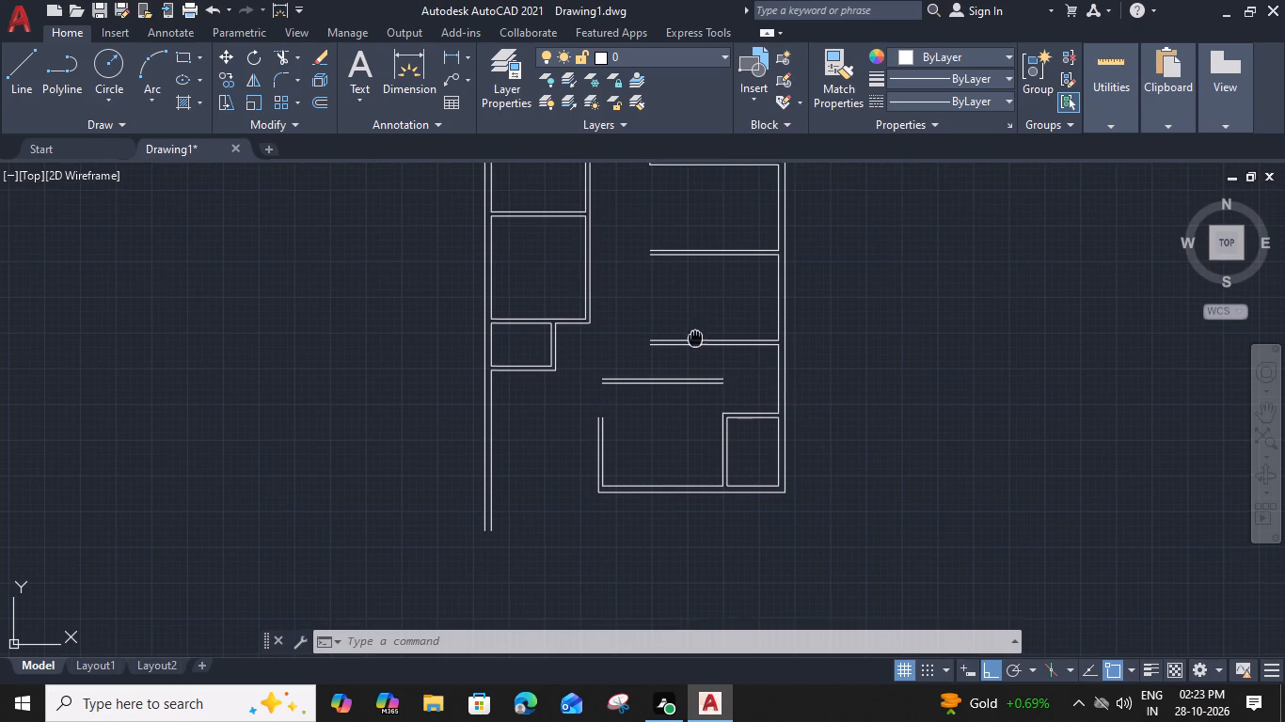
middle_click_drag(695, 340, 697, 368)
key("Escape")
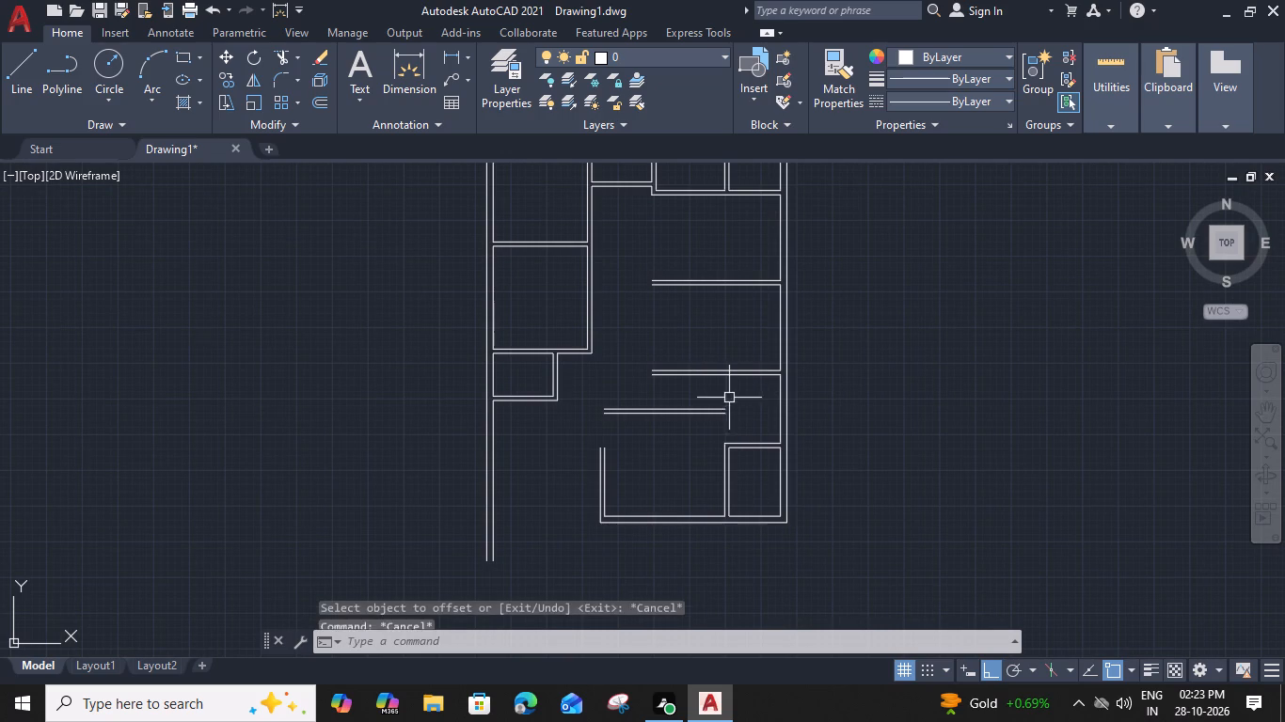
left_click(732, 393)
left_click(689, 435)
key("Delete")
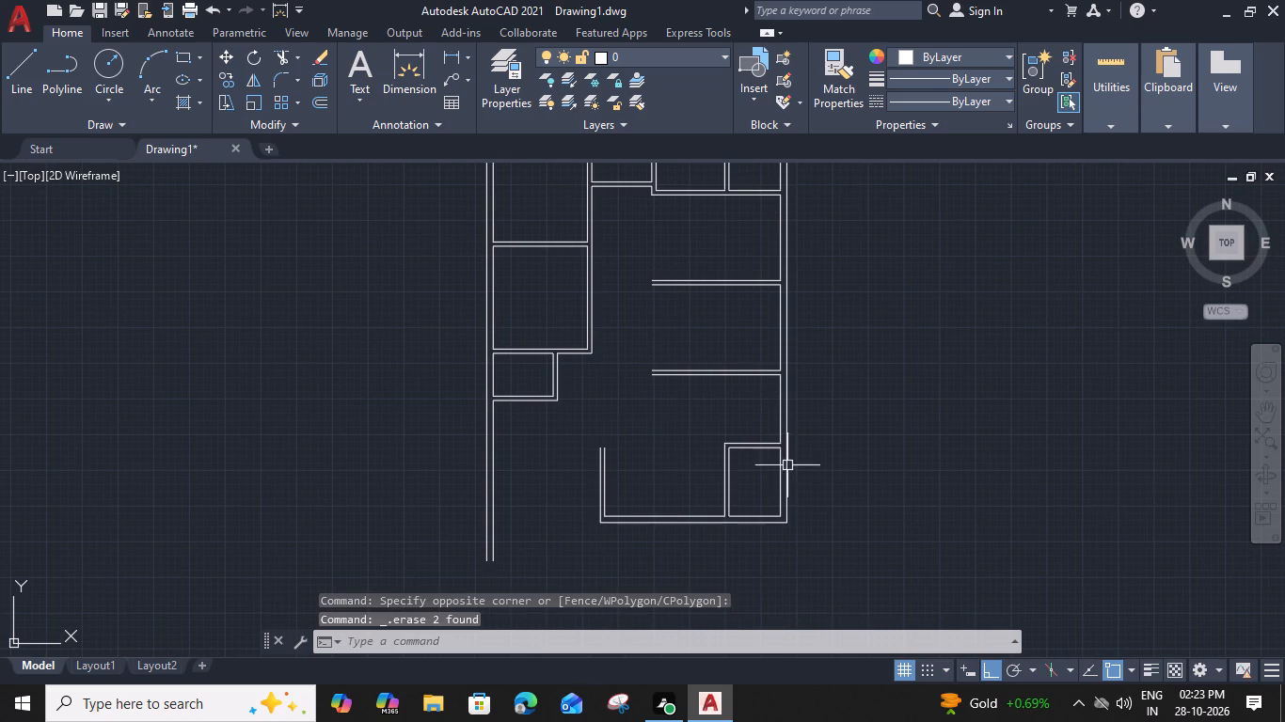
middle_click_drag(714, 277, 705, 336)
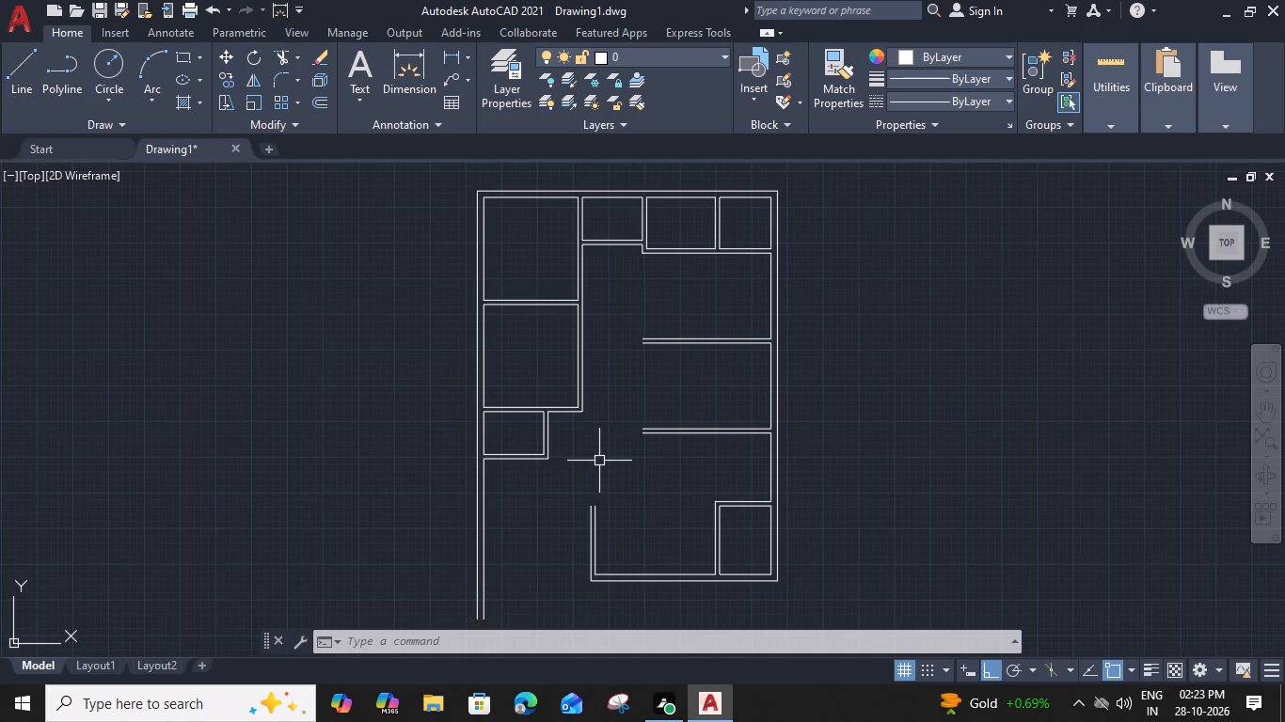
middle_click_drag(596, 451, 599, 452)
Offset the small left room's lower partition line 3' downward three times in succession, producing three new horizontal lines.
middle_click_drag(599, 452, 809, 390)
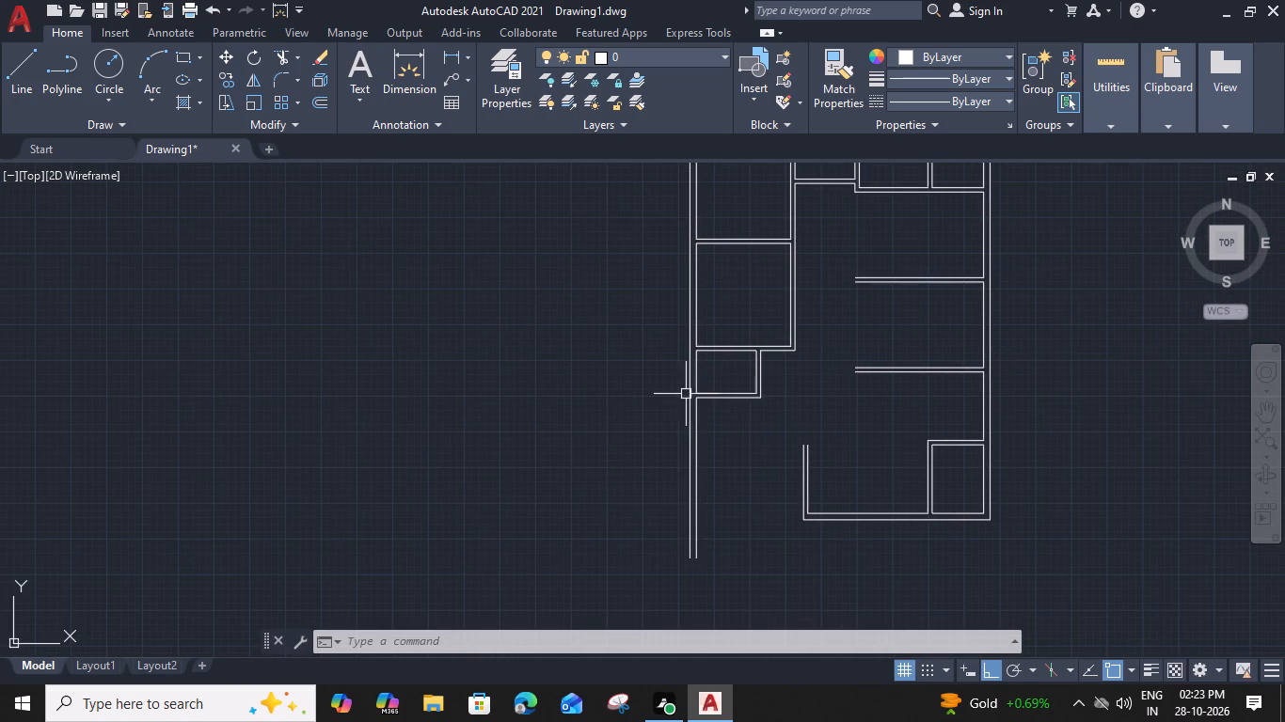
scroll(713, 407, "up", 1)
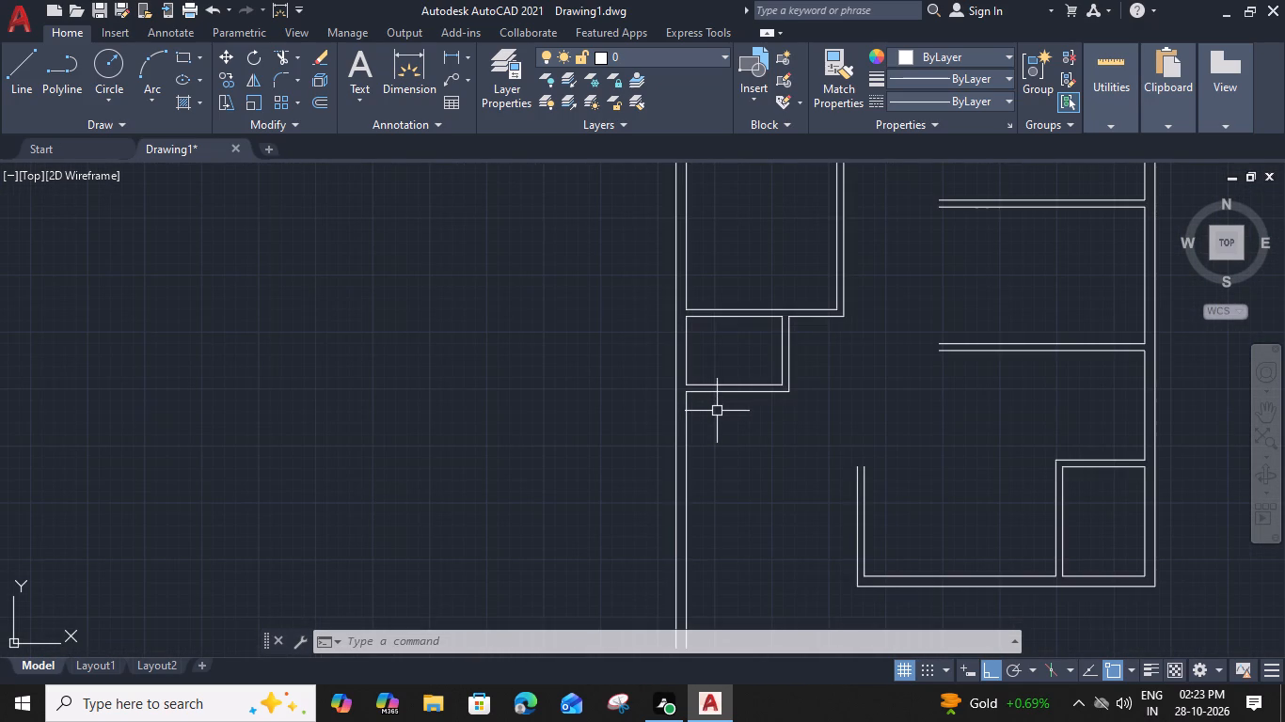
scroll(717, 411, "up", 1)
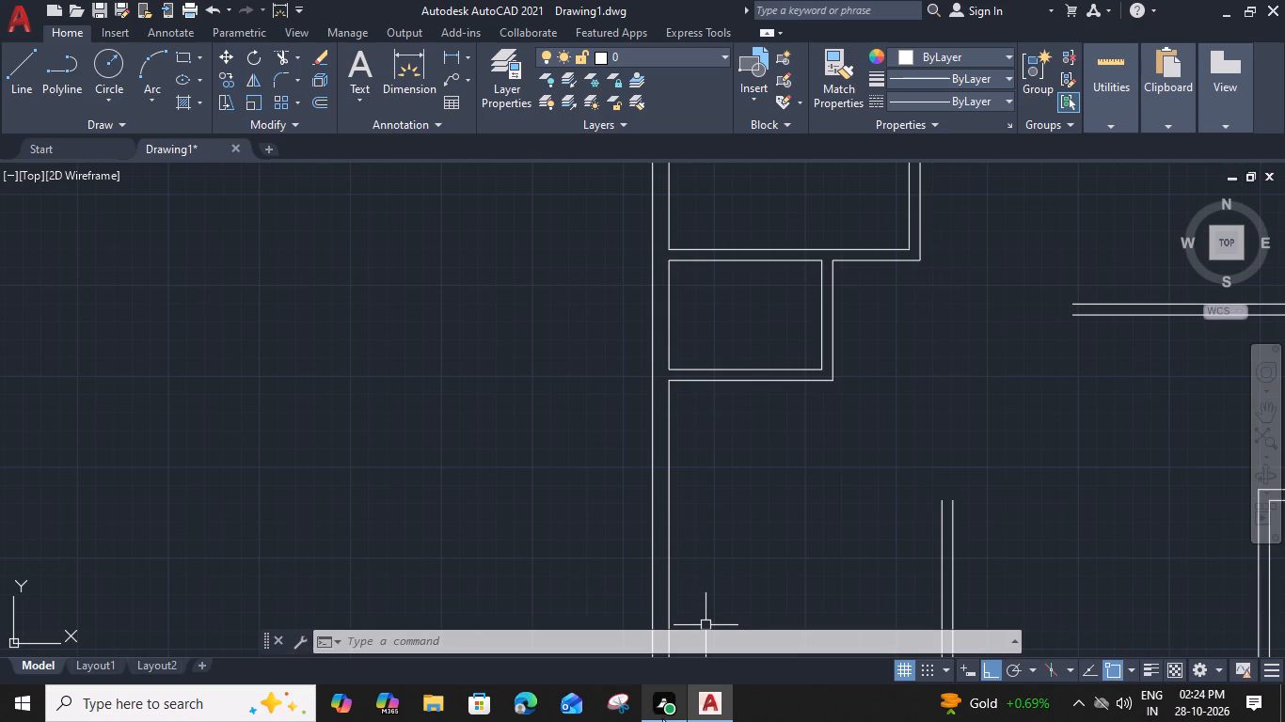
left_click(775, 383)
type("o")
key("space")
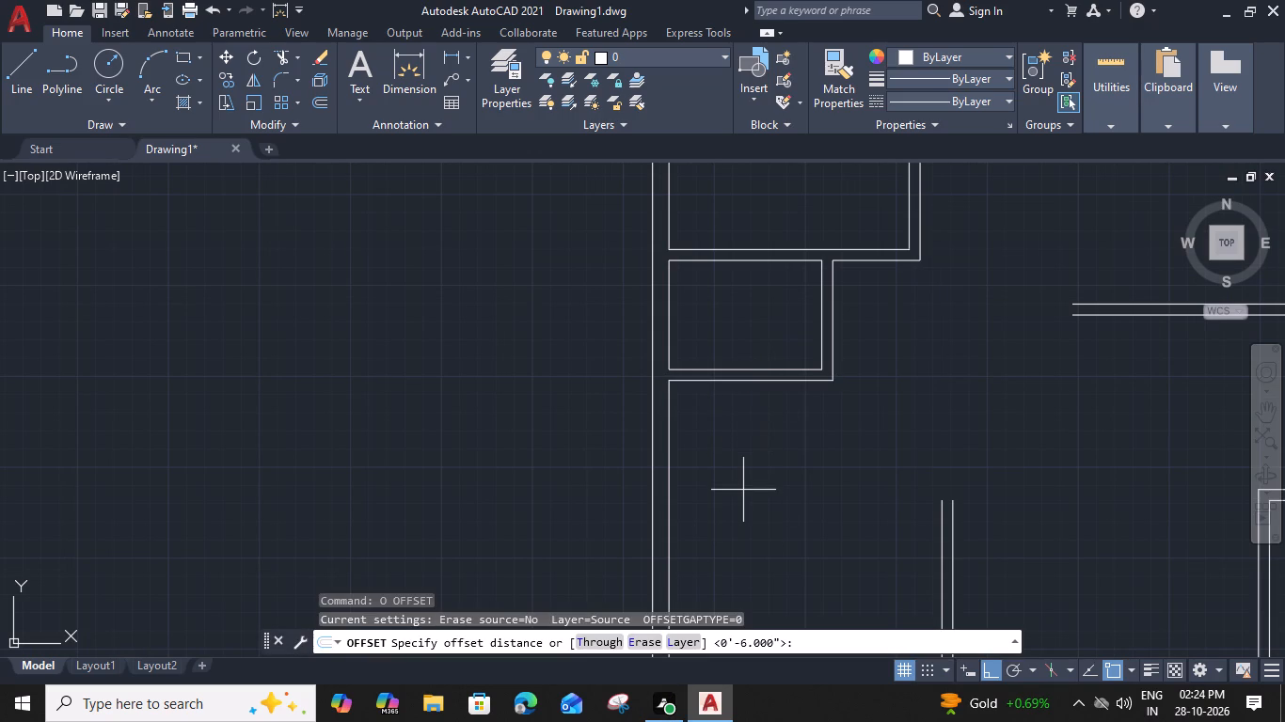
type("3'")
key("space")
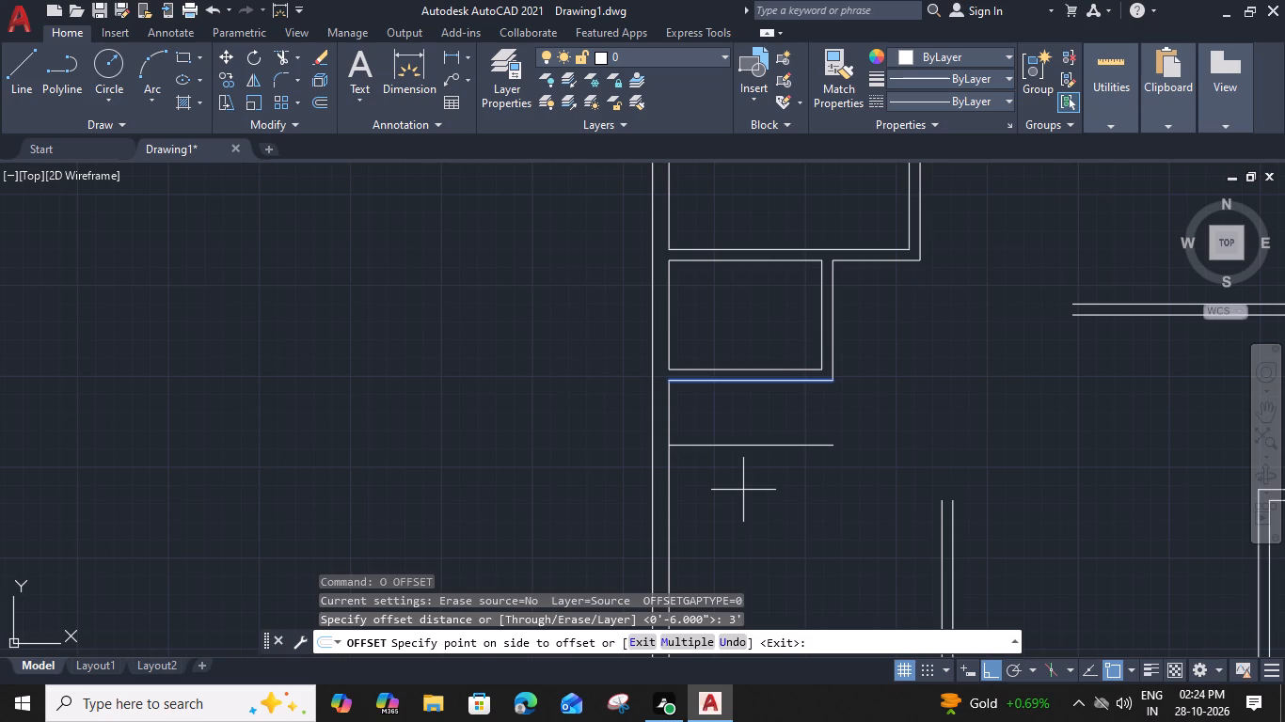
left_click(738, 533)
middle_click_drag(740, 522, 730, 348)
left_click(755, 273)
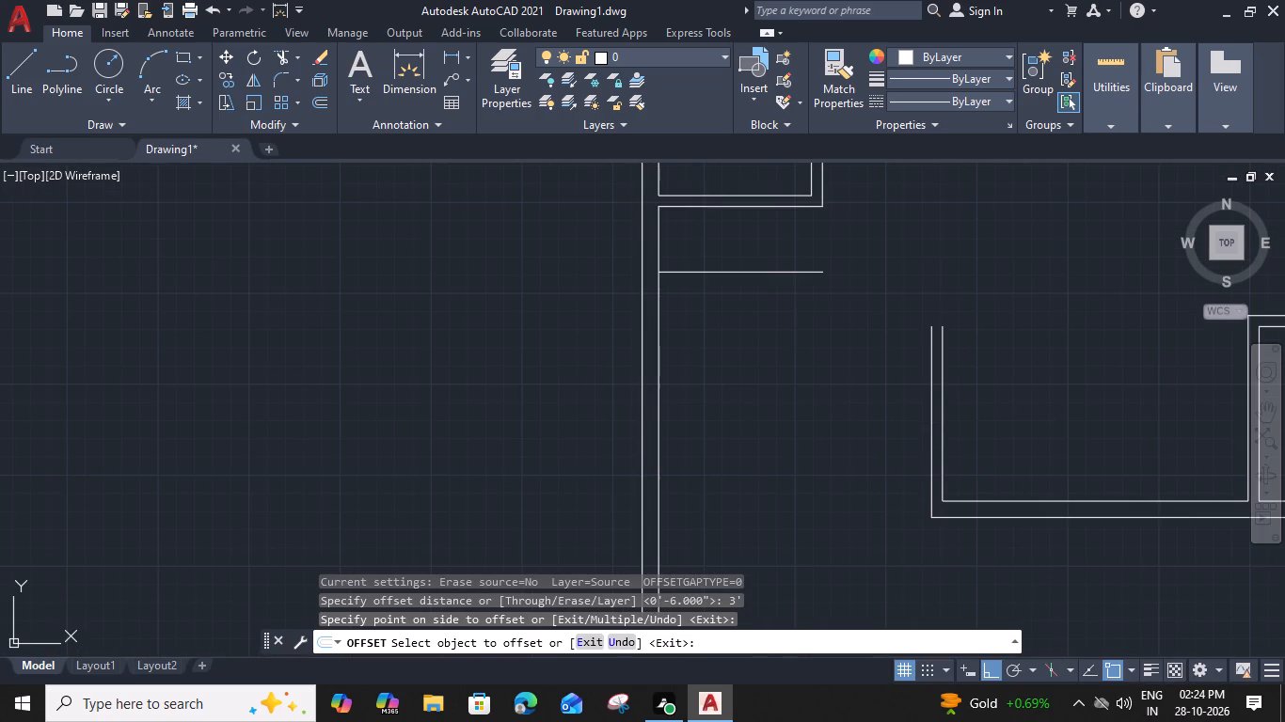
left_click(739, 397)
left_click(761, 336)
left_click(745, 429)
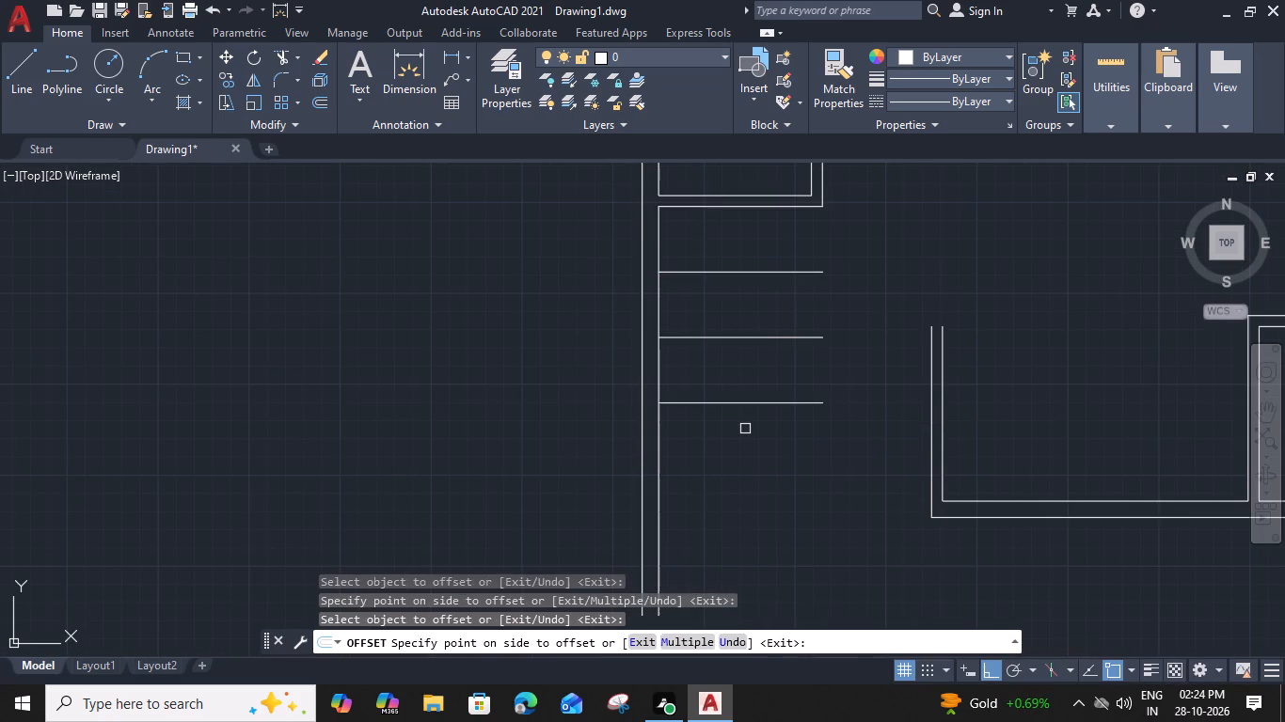
key("Escape")
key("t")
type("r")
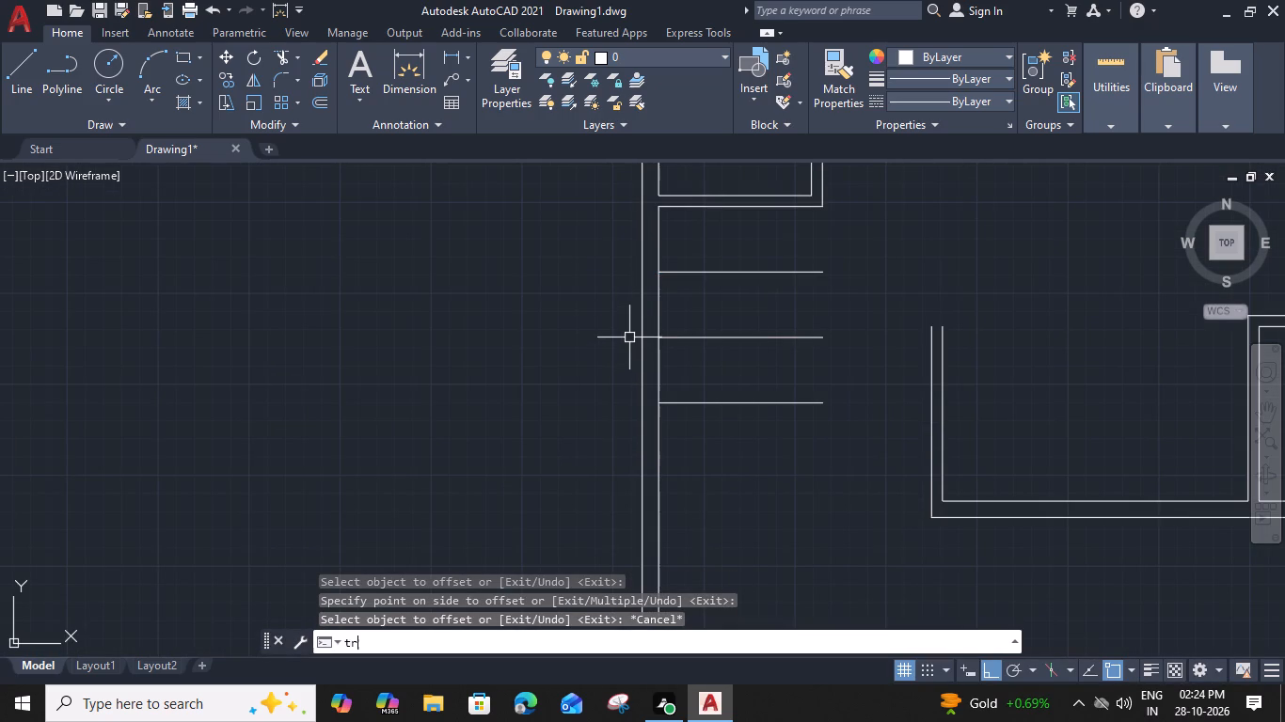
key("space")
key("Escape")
Offset the first and third new horizontal lines beside the left wall 3" downward to form double lines.
left_click(737, 272)
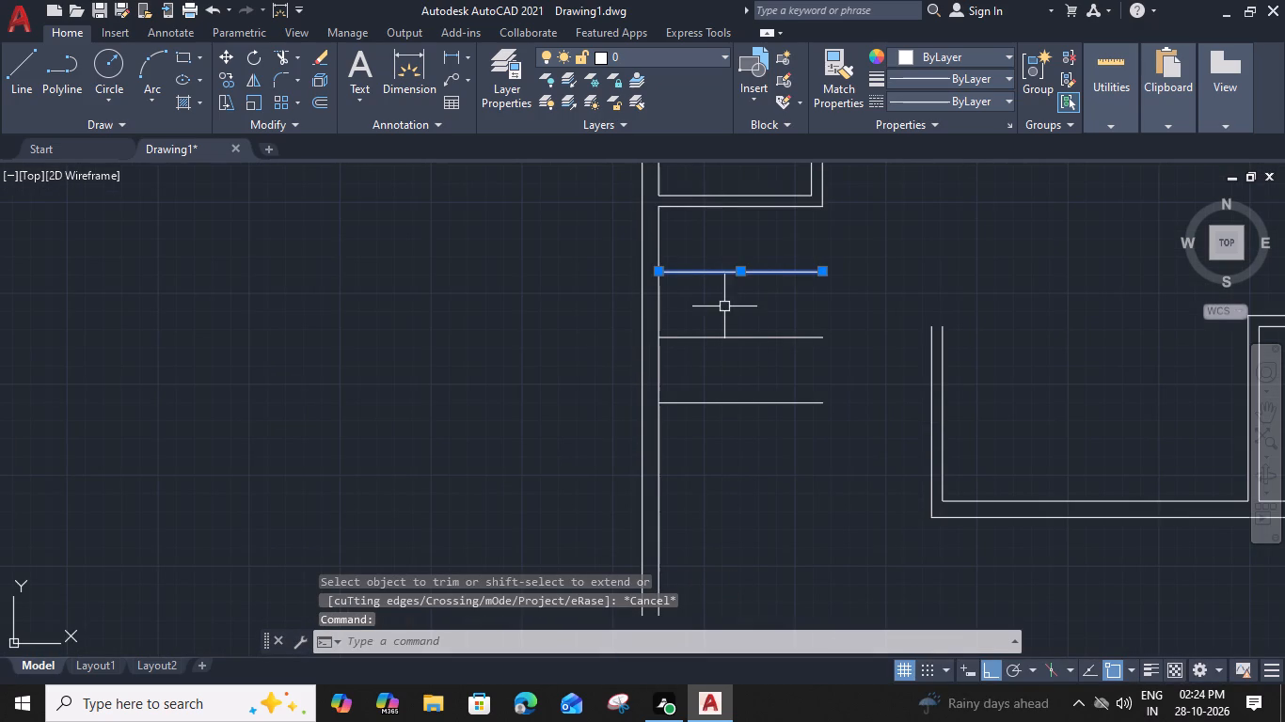
type("o")
key("space")
type("3\"")
key("Return")
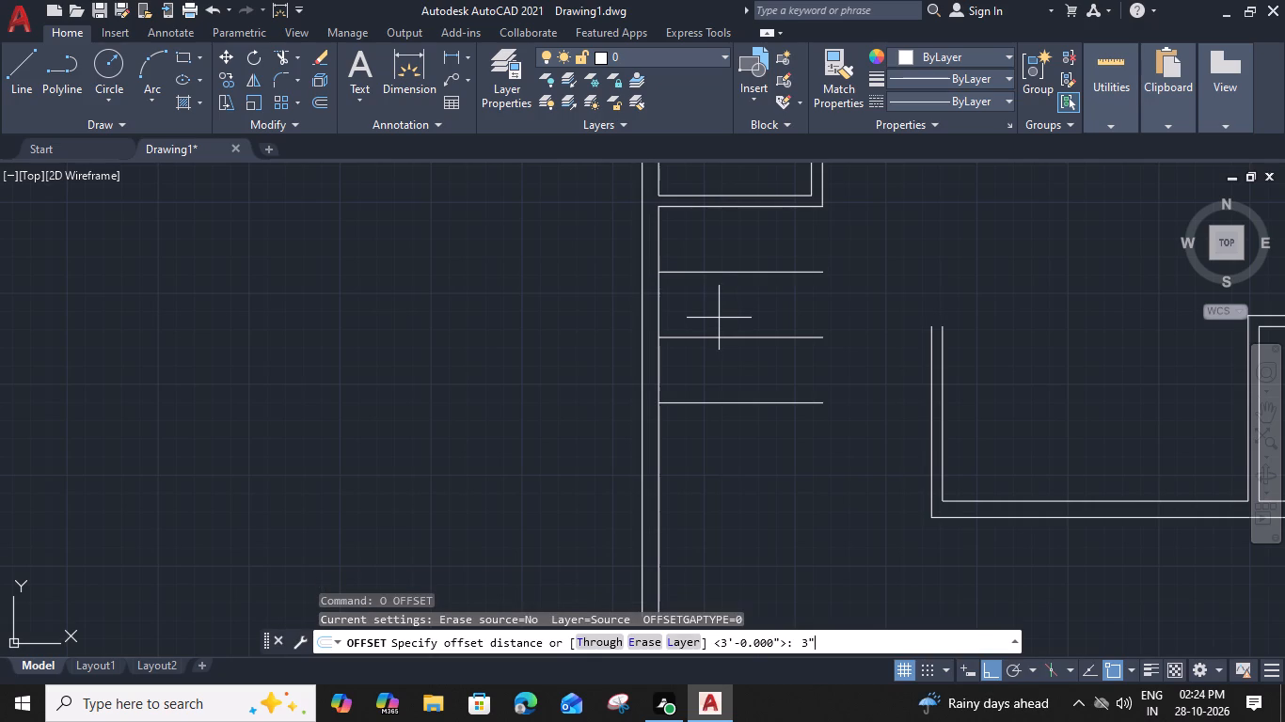
left_click(718, 330)
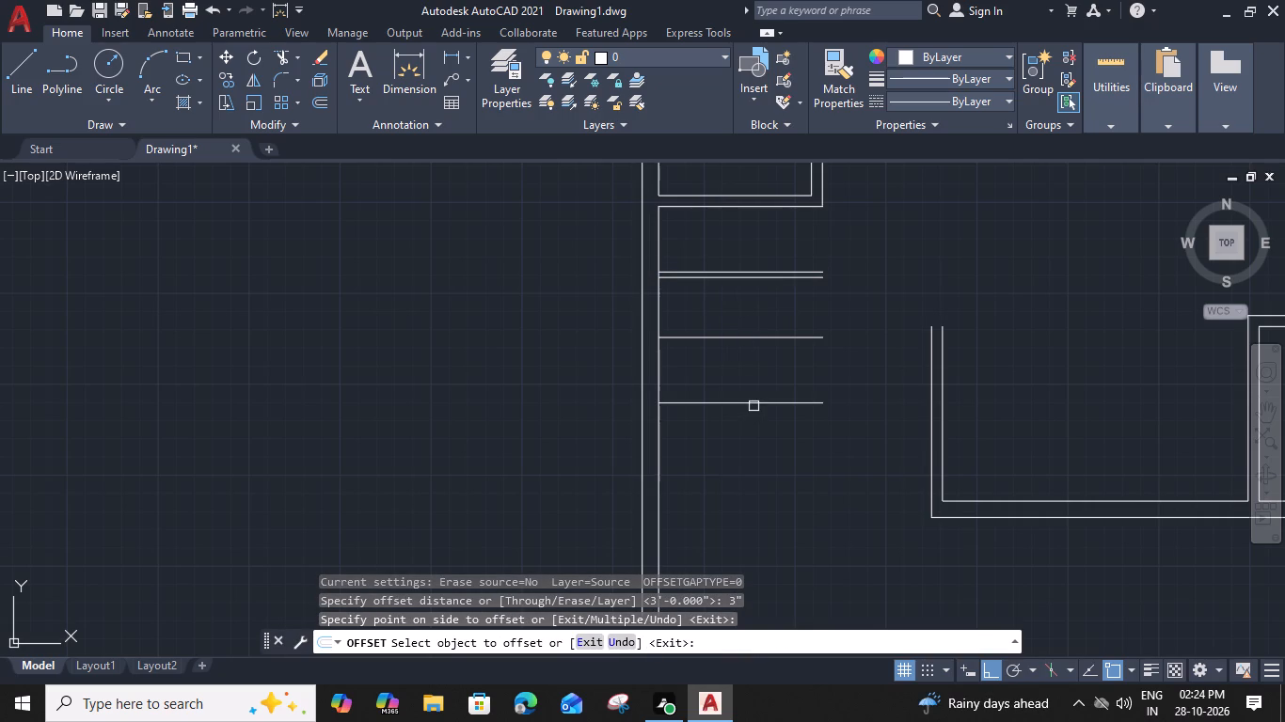
left_click(755, 406)
left_click(758, 427)
key("Escape")
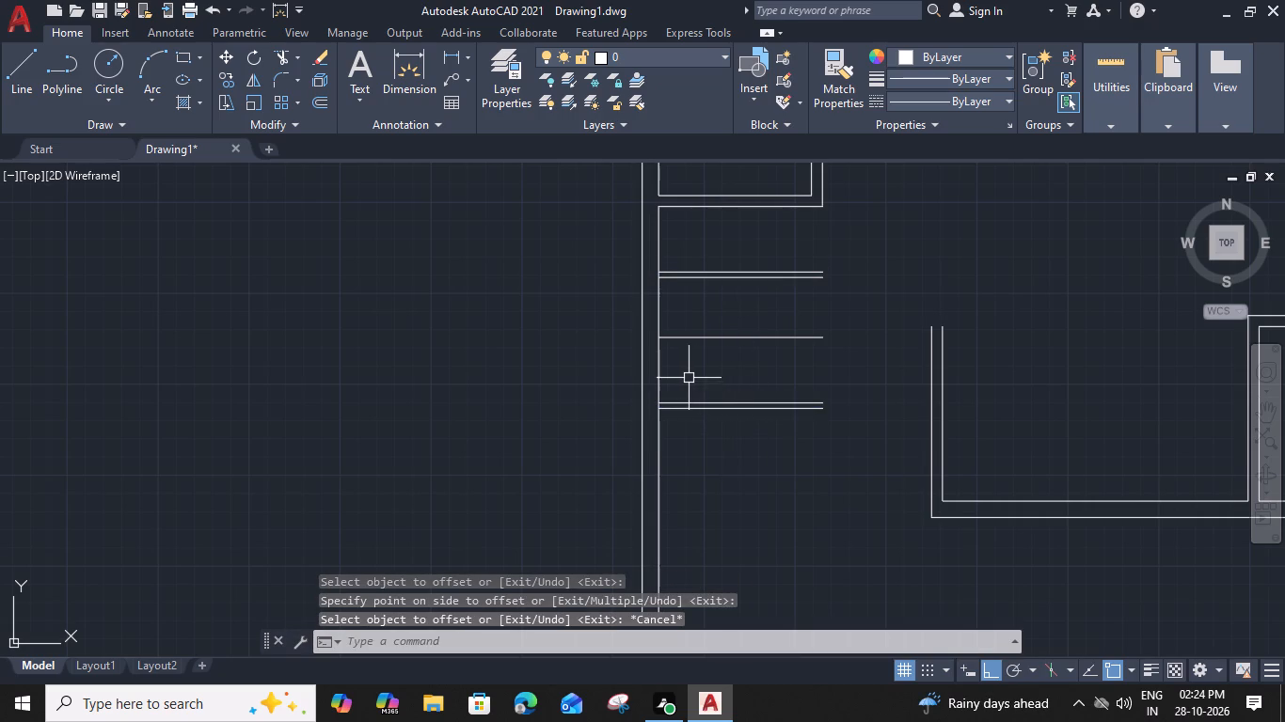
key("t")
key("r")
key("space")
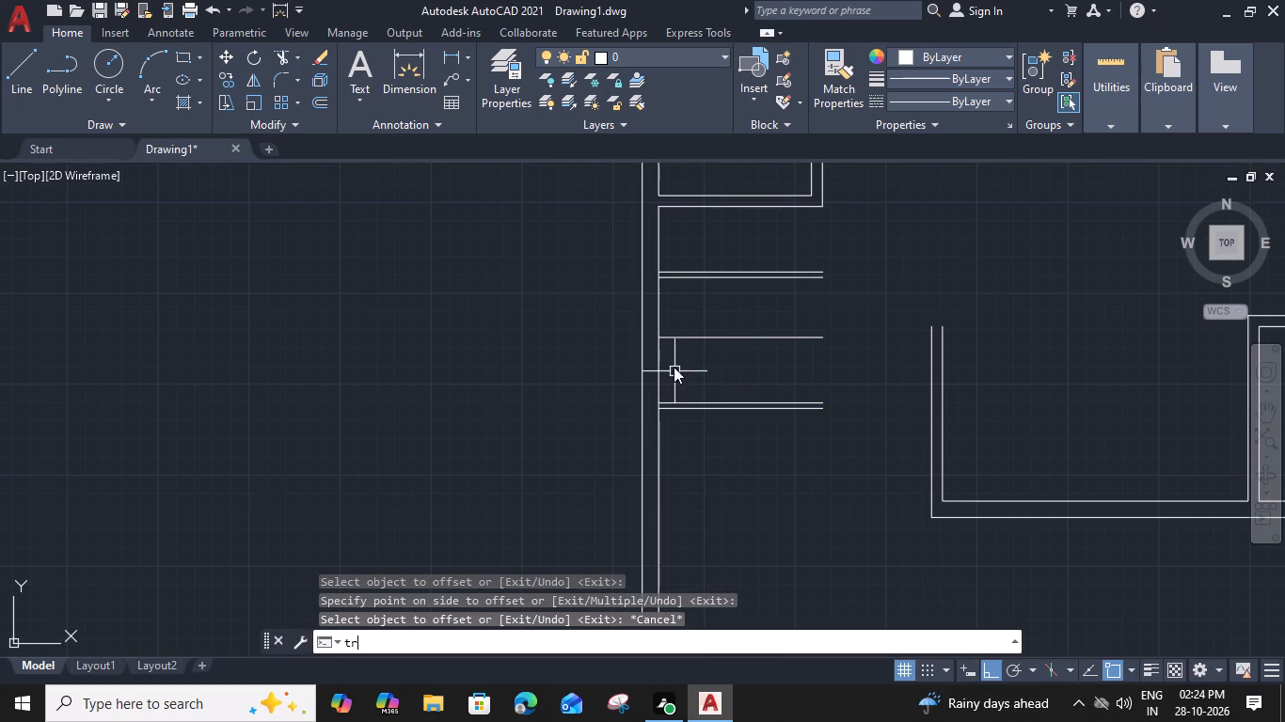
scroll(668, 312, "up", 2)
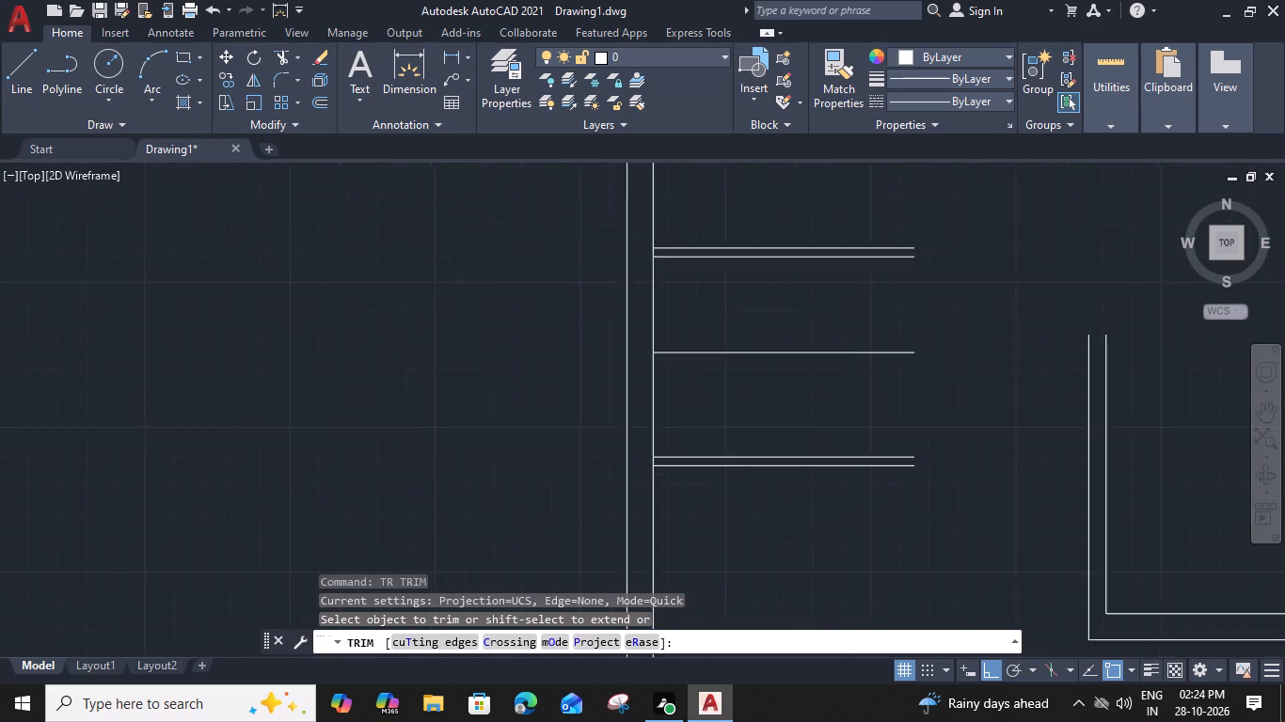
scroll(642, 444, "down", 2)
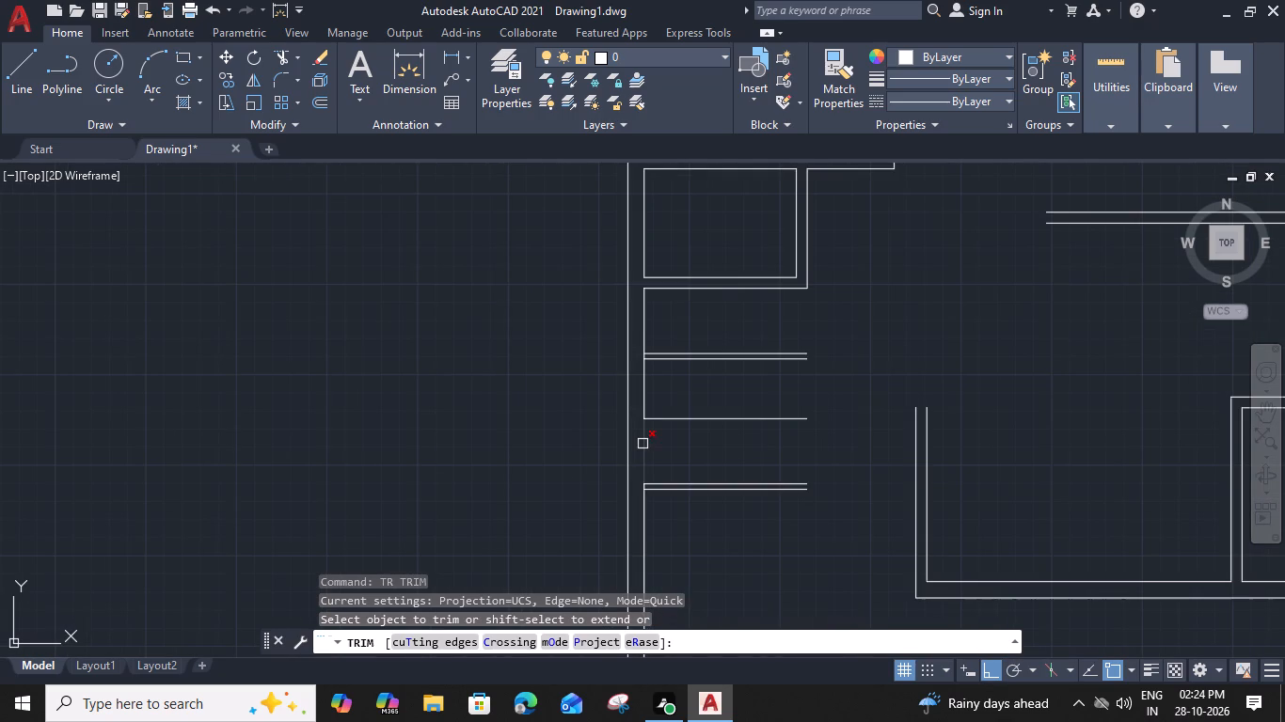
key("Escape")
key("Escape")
Offset the left wall's inner line below the small room 3' to the right.
left_click(643, 444)
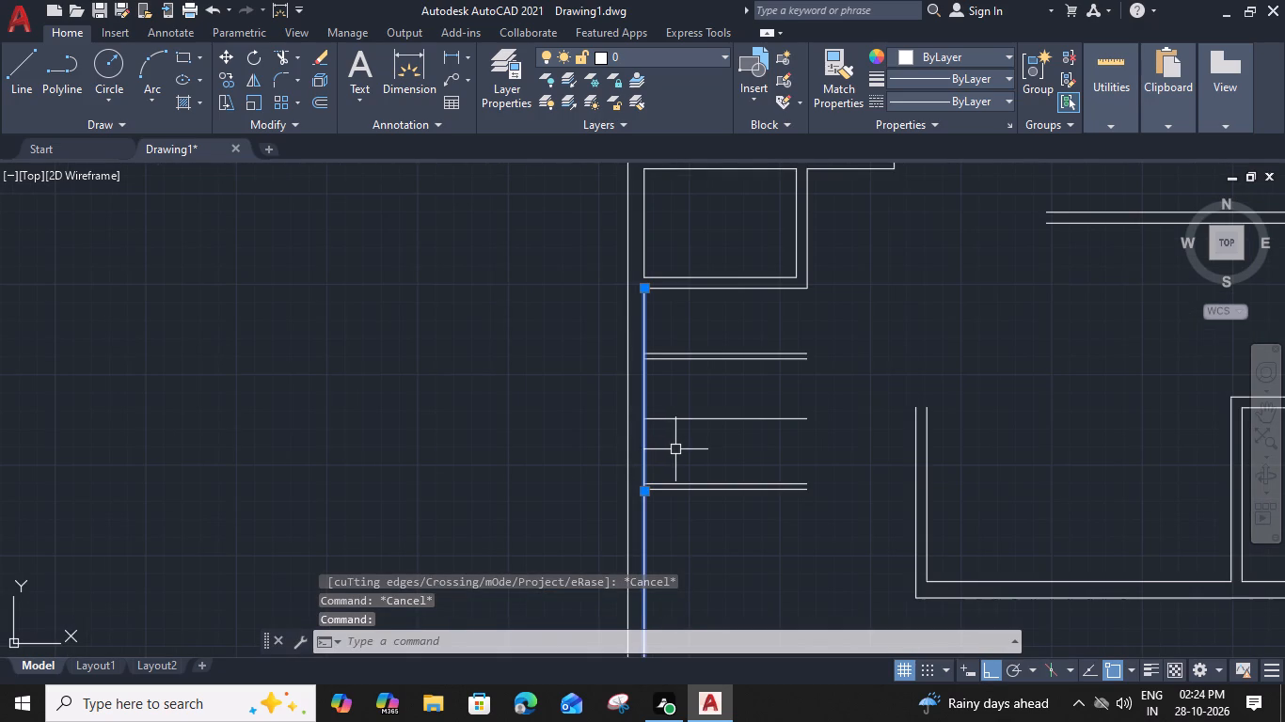
key("o")
key("space")
type("3'")
key("space")
left_click(716, 462)
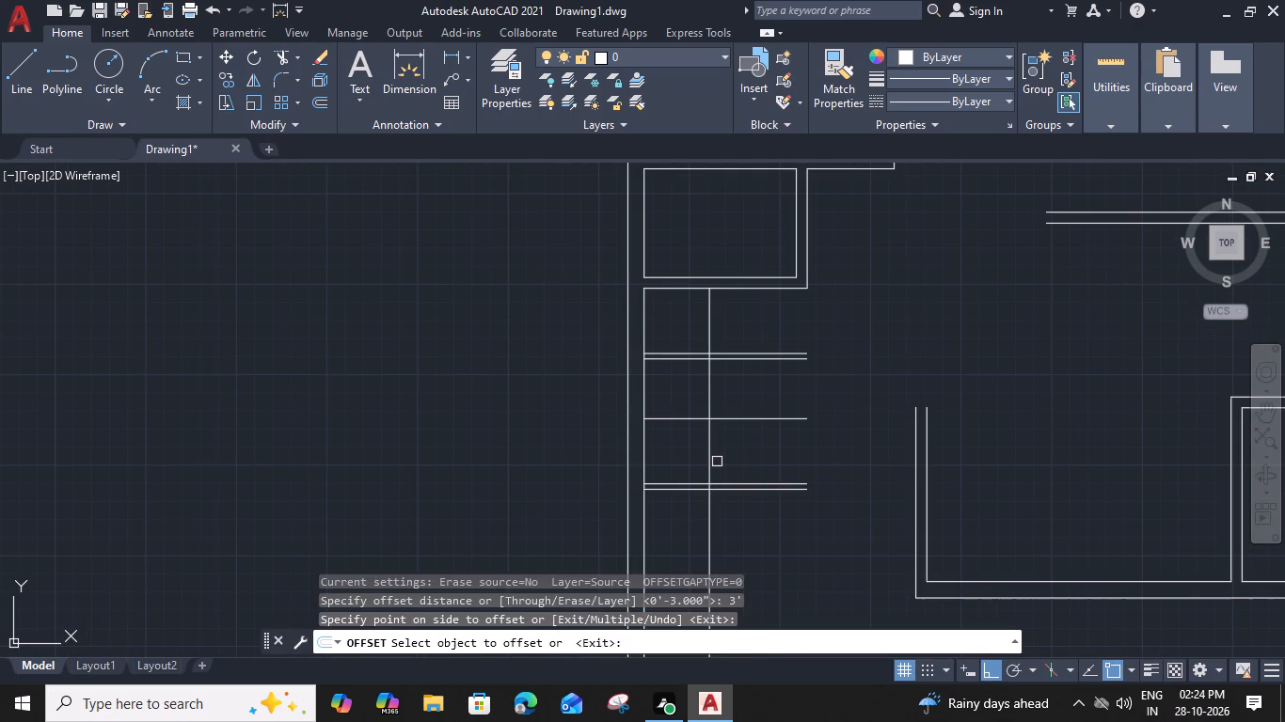
key("Escape")
Trim the new vertical line above the upper double line and below the lower double line.
type("tr")
key("space")
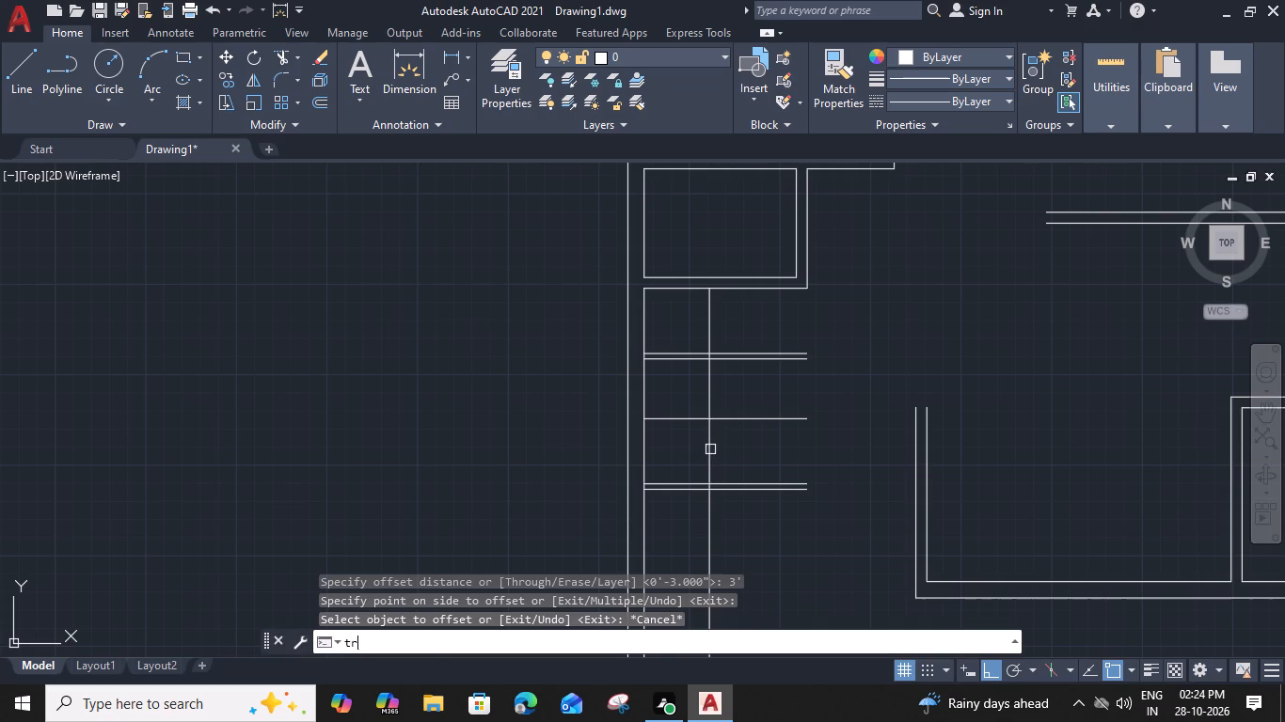
left_click(714, 330)
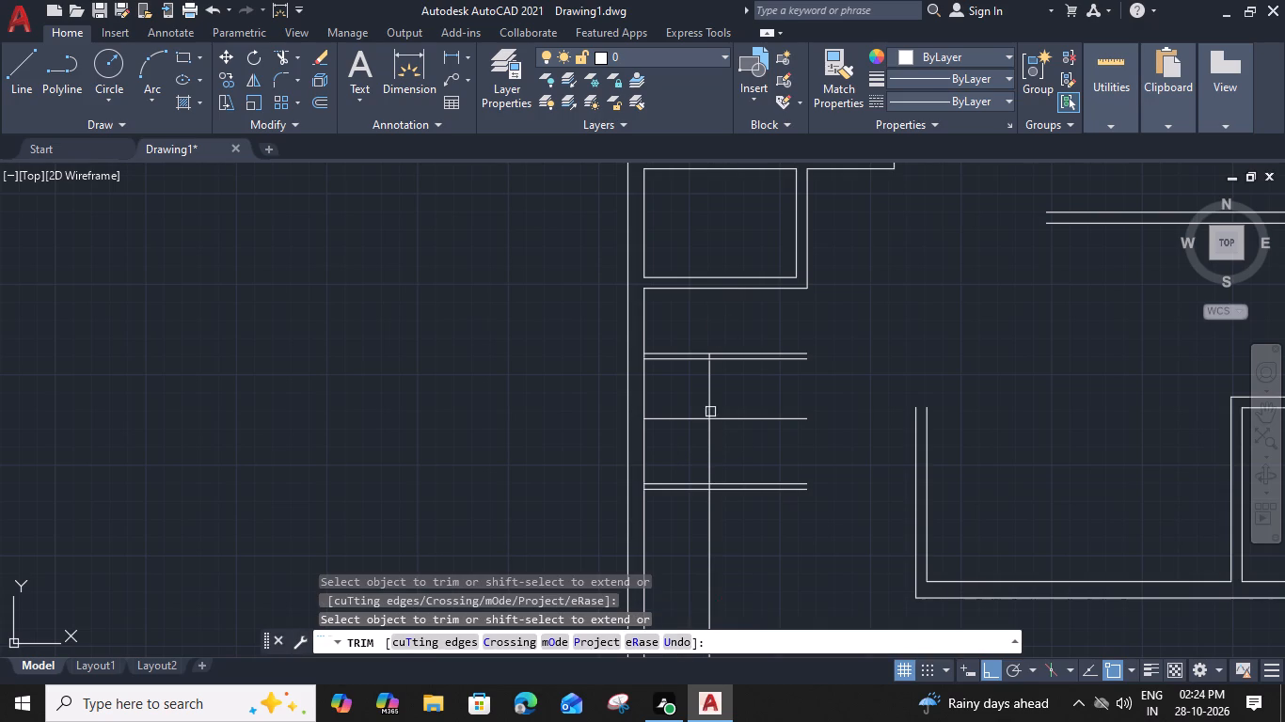
left_click(706, 577)
key("Escape")
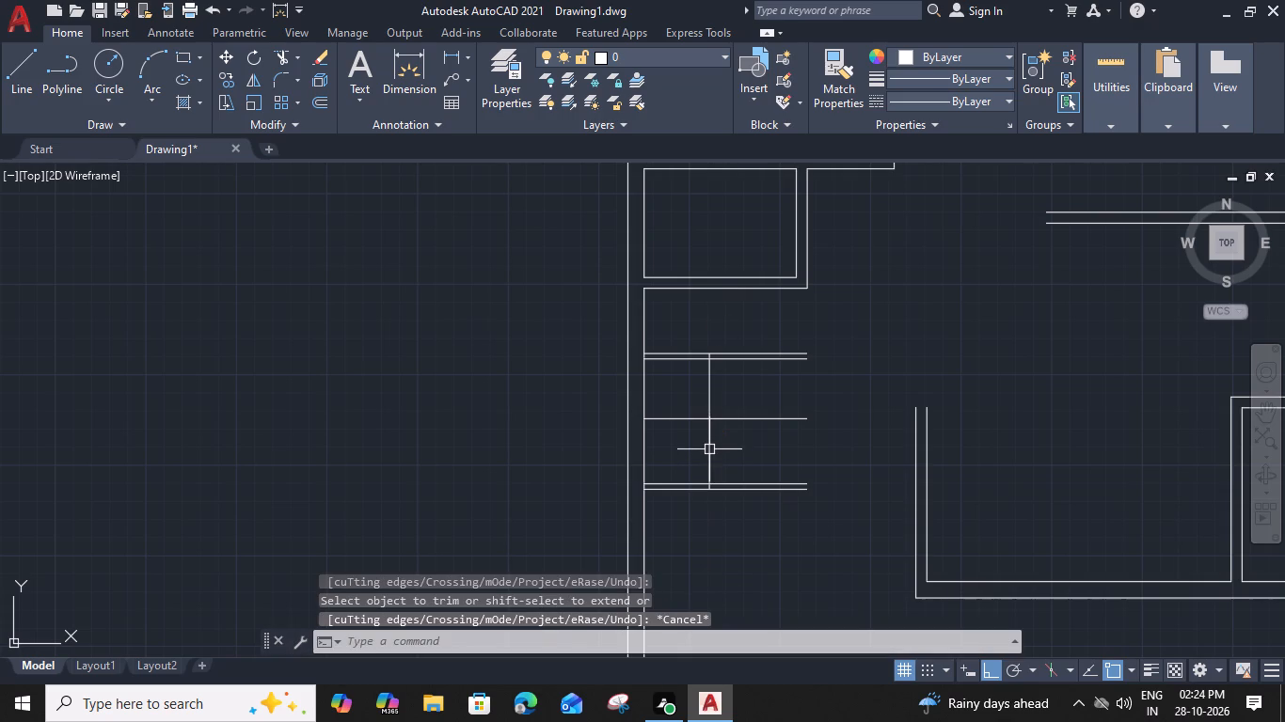
Offset the trimmed vertical line 3" to the right to form a double line.
left_click(709, 449)
key("o")
key("space")
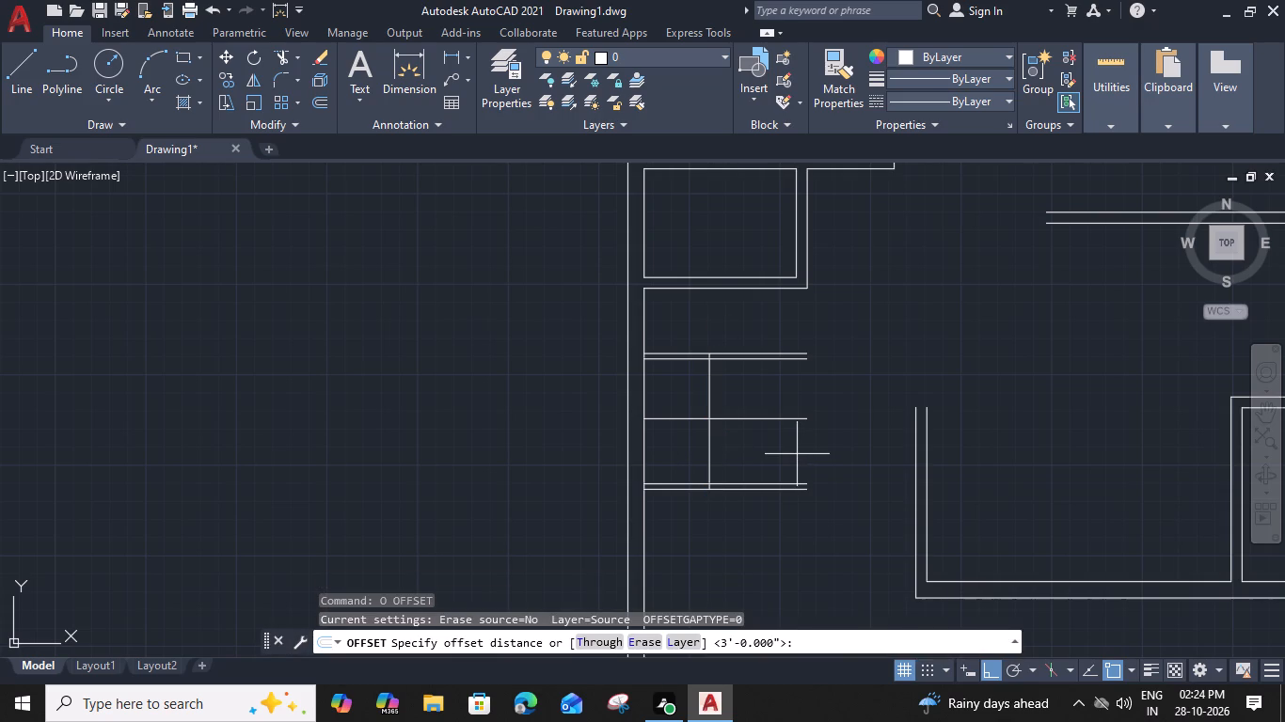
key("3")
key("shift+quotedbl")
key("Return")
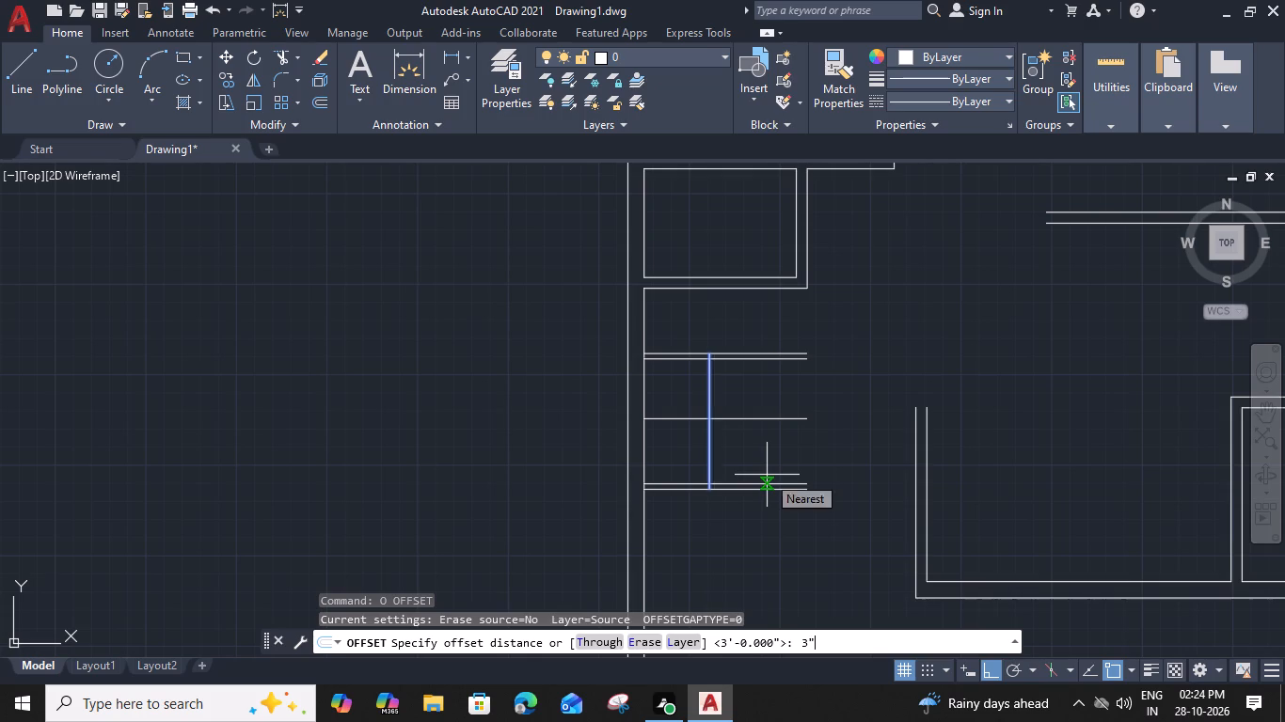
left_click(768, 475)
left_click(805, 459)
key("Escape")
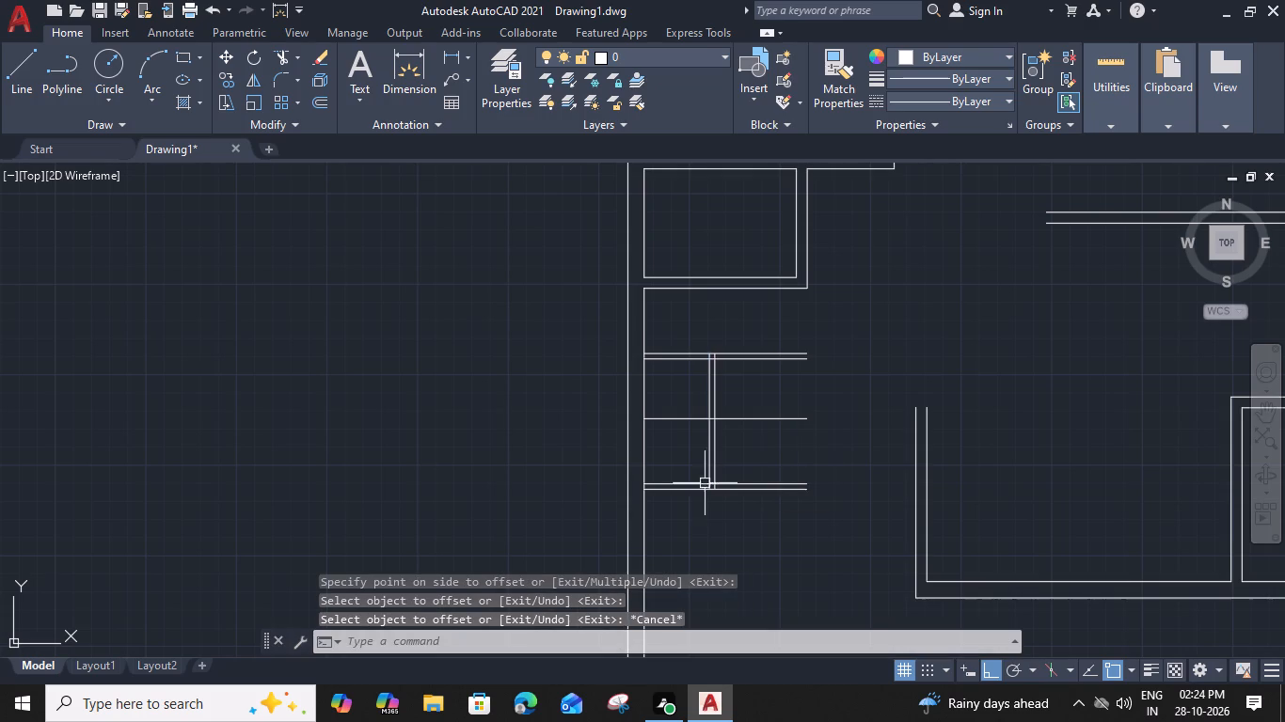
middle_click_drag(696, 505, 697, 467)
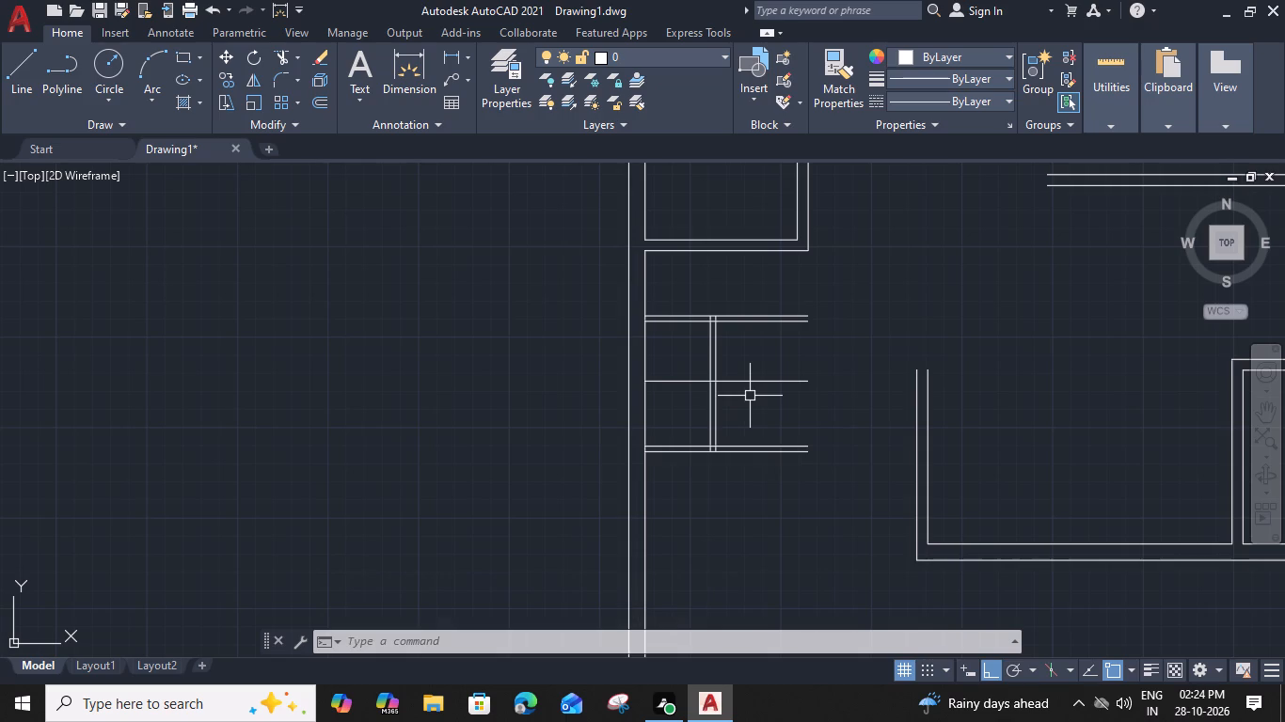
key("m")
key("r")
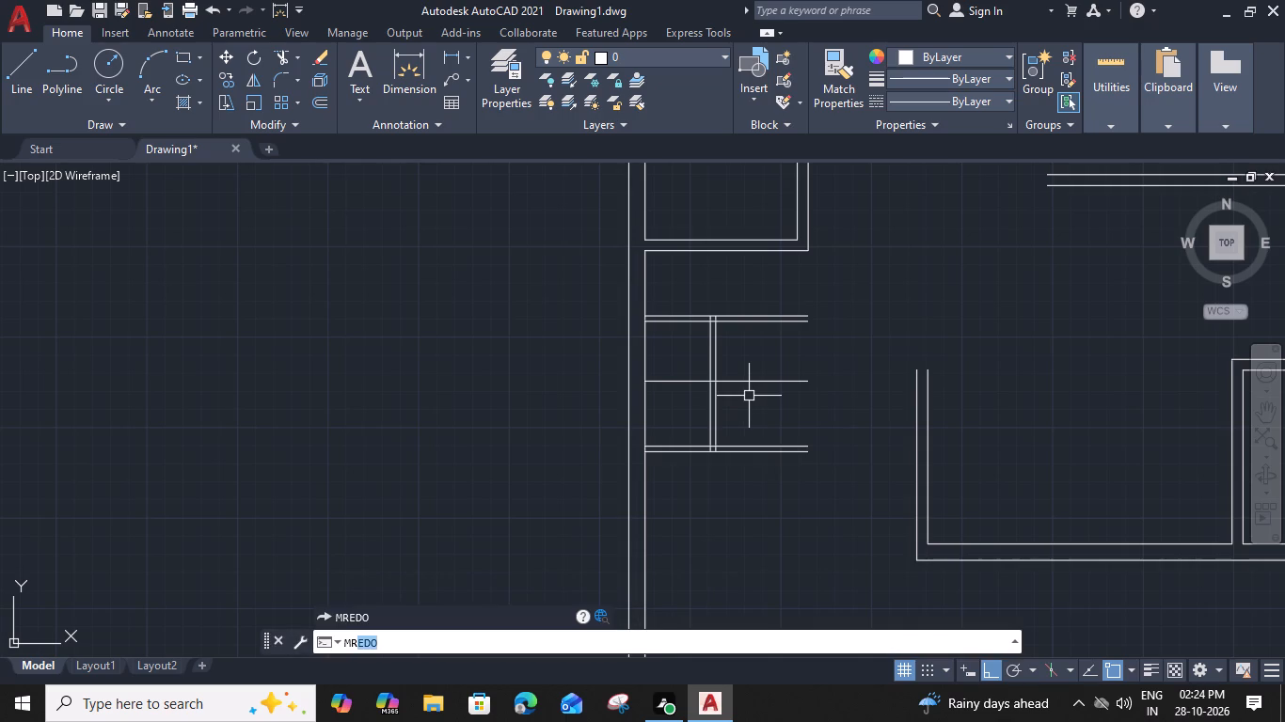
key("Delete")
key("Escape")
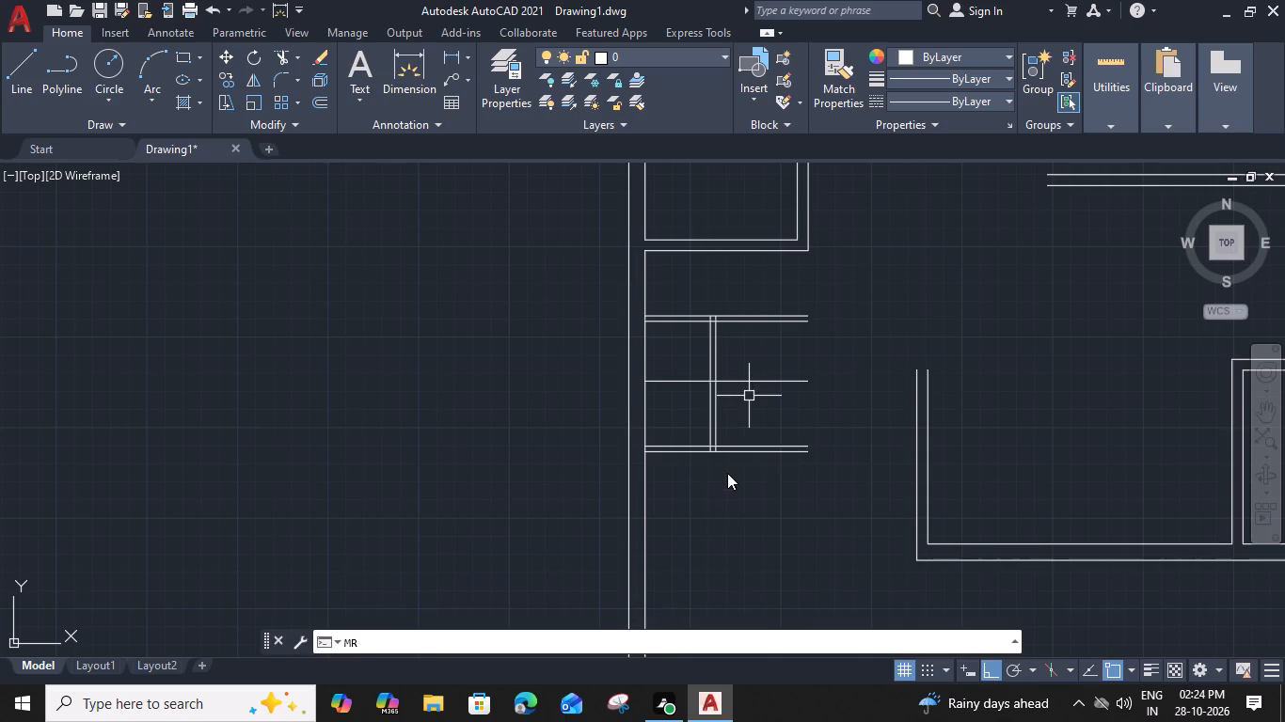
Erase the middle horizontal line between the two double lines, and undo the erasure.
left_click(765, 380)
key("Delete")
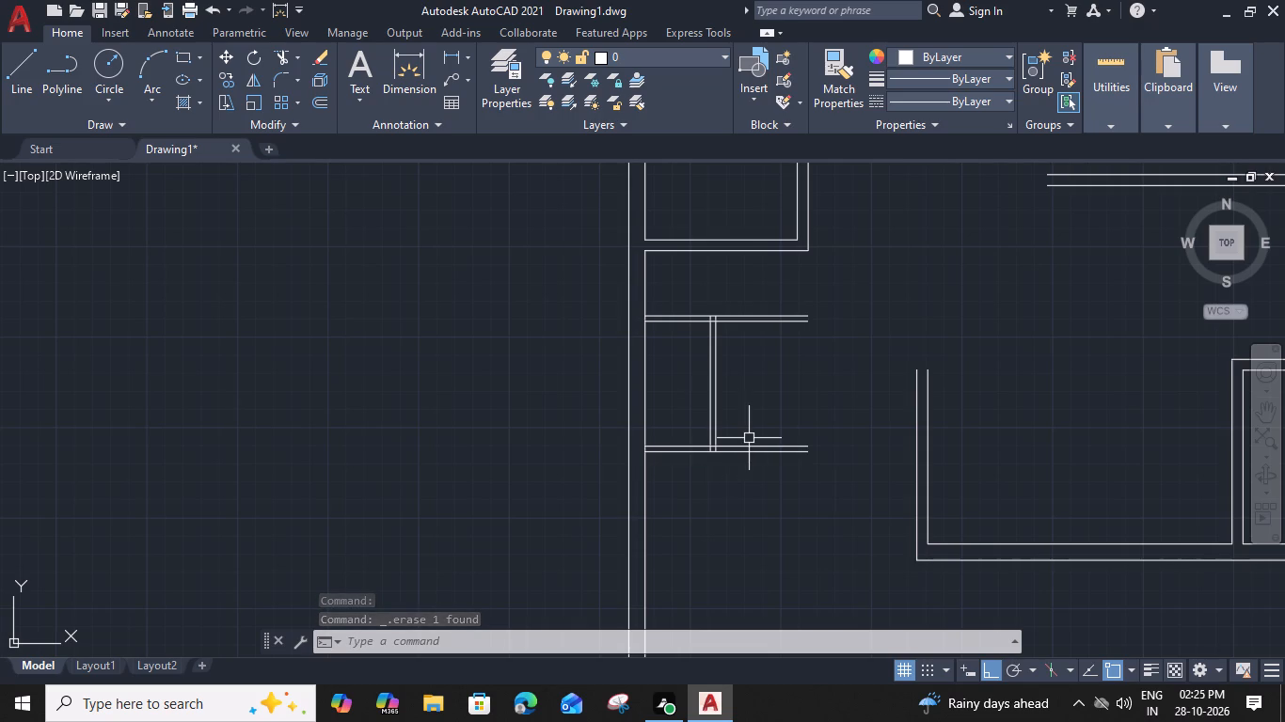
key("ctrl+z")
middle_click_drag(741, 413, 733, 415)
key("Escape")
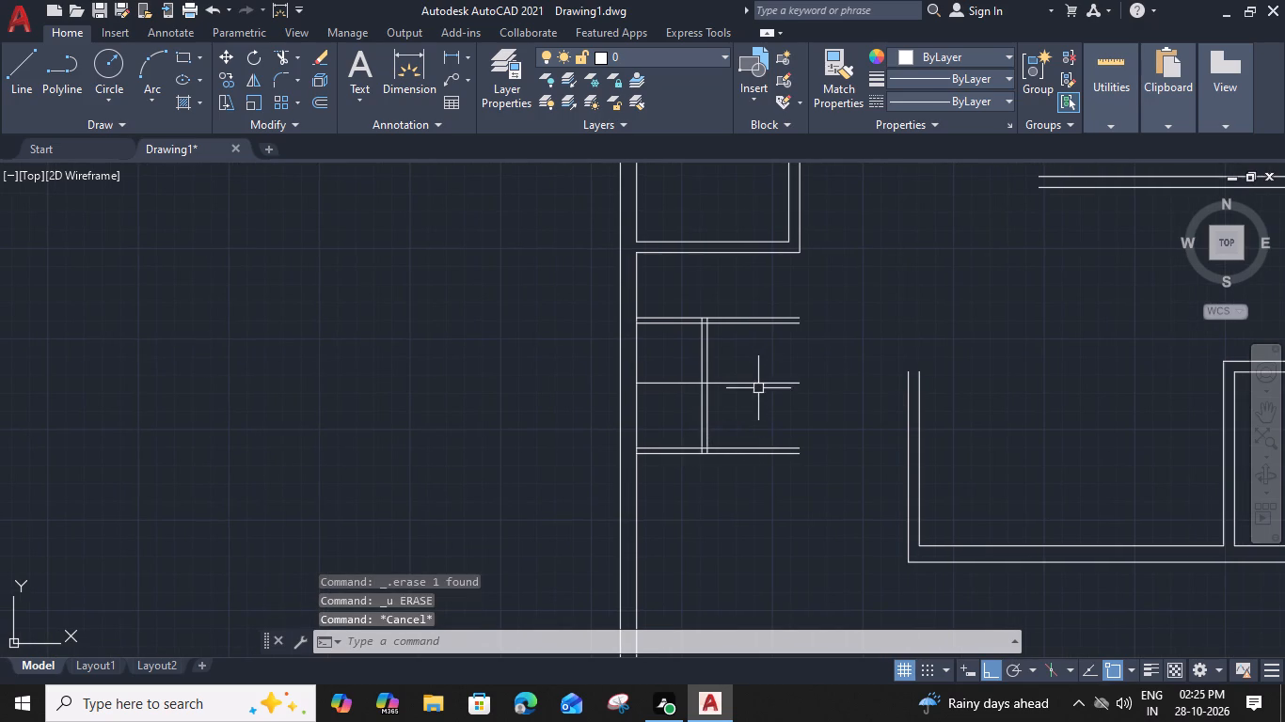
Measure the spacing between the horizontal and vertical lines beside the left wall.
type("me")
type("a")
key("space")
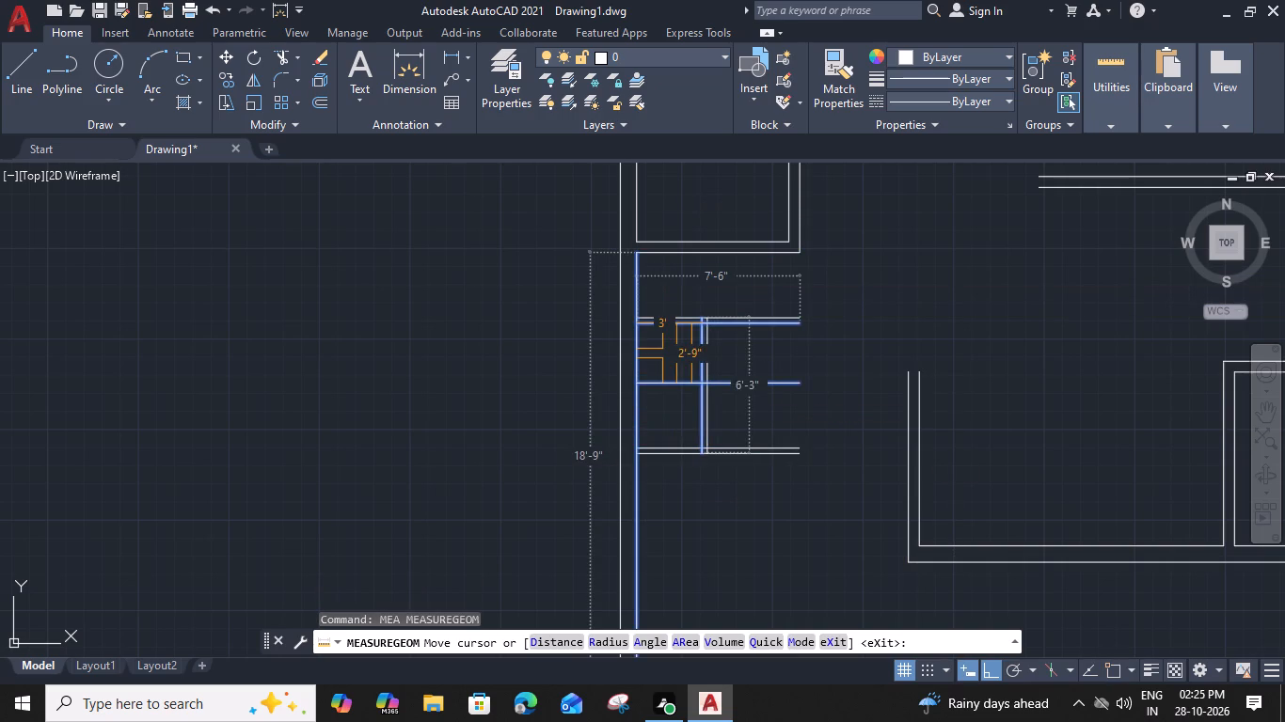
key("Escape")
Offset the middle horizontal line between the two double lines 1' downward.
middle_click_drag(725, 396, 704, 379)
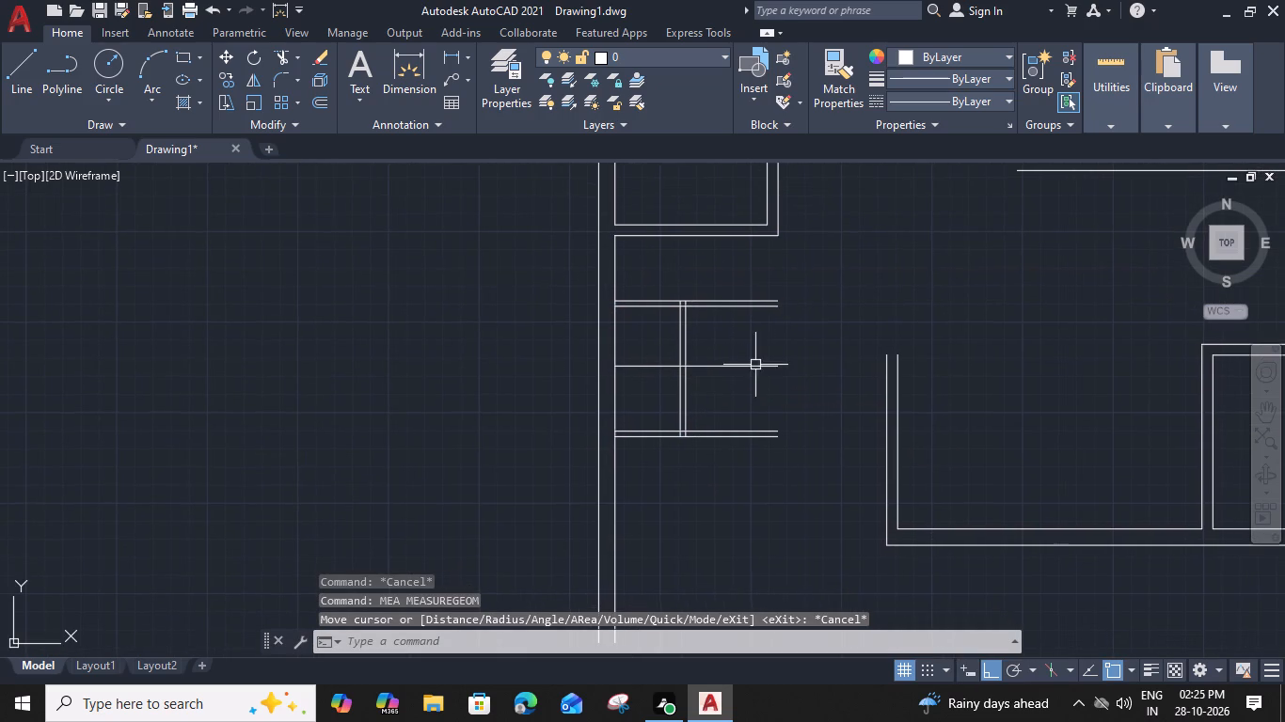
left_click(755, 363)
key("o")
key("space")
type("1'")
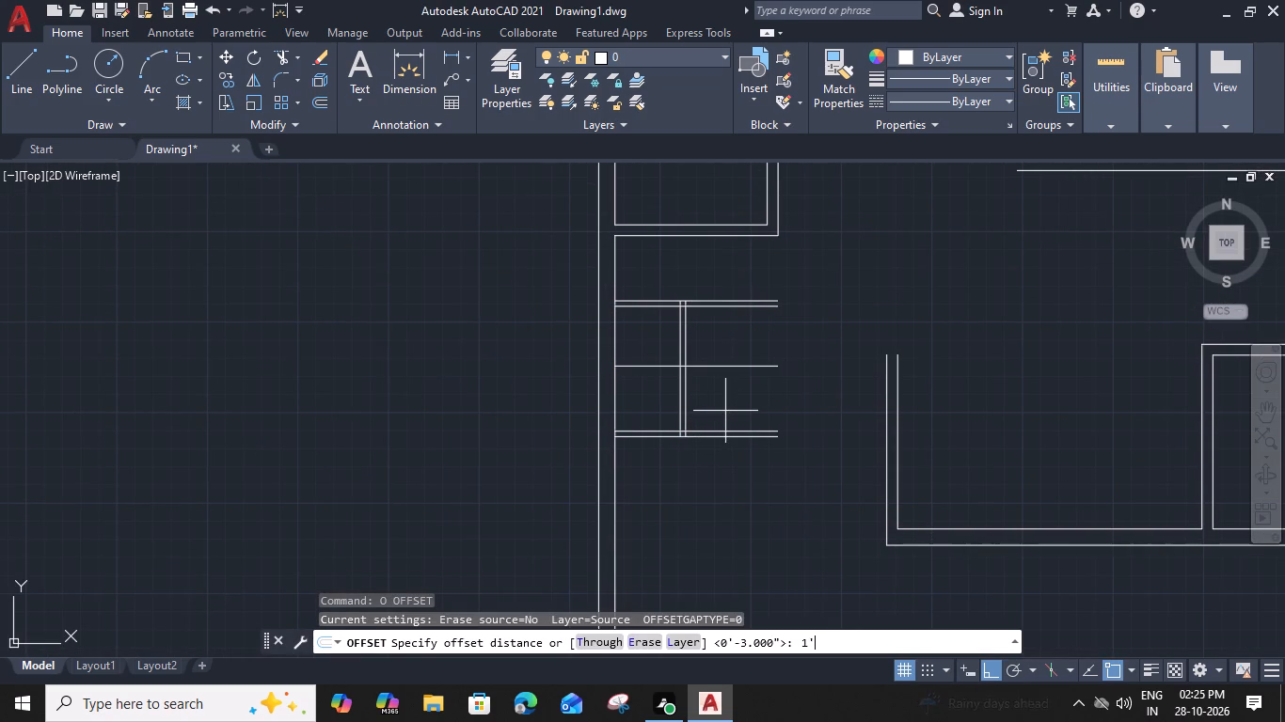
key("space")
left_click(725, 412)
key("Escape")
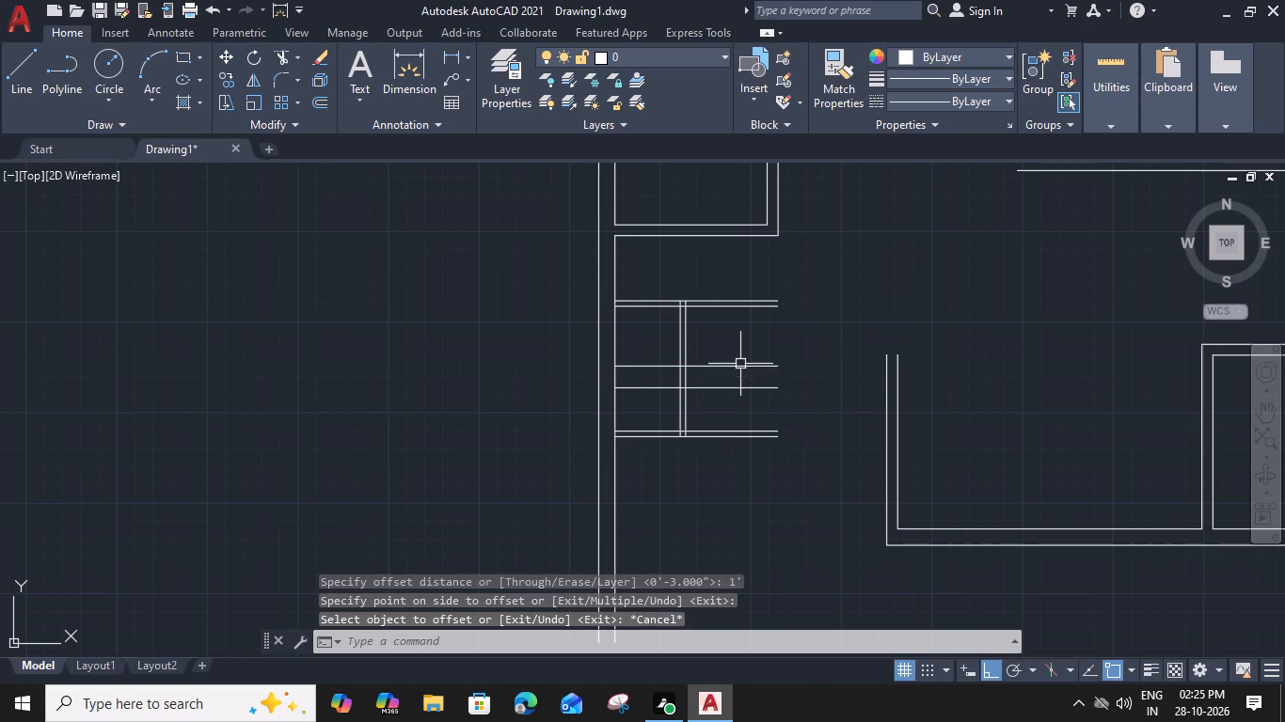
Erase the original middle horizontal line and both lines of the lower horizontal double line.
left_click(740, 363)
key("Delete")
left_click_drag(806, 411, 774, 443)
left_click(734, 484)
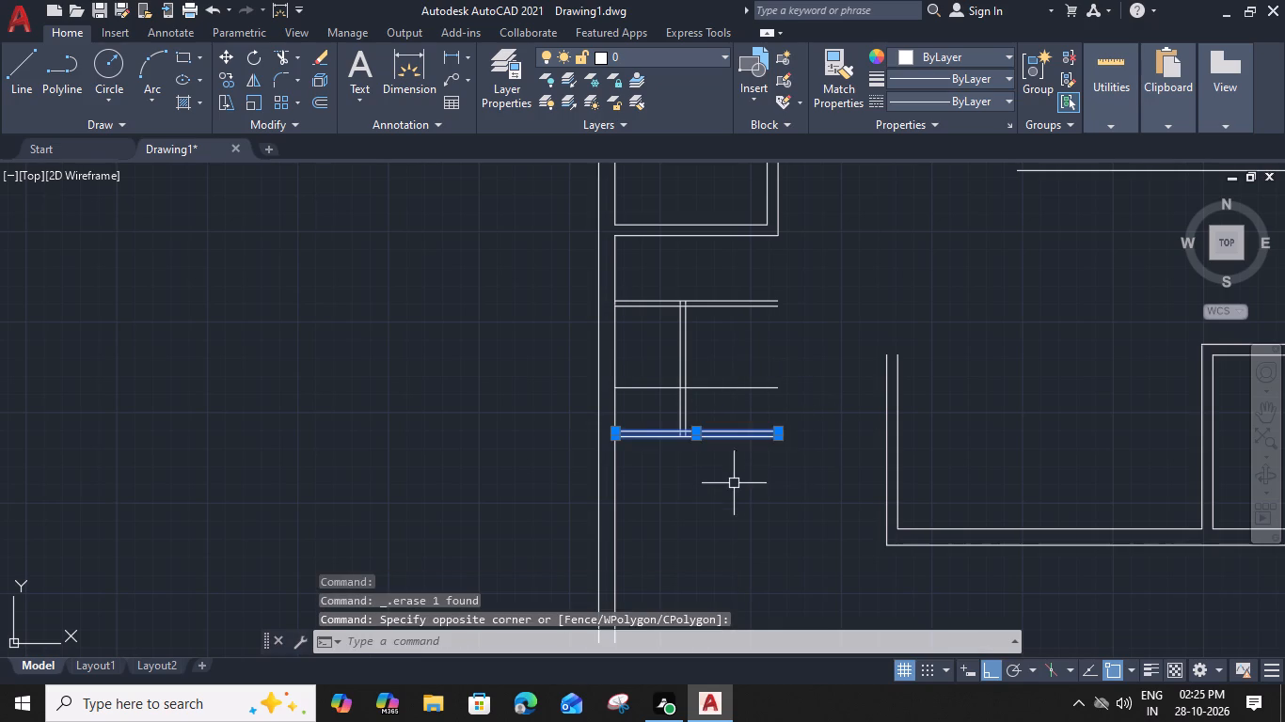
key("Delete")
Offset the remaining single horizontal line beside the left wall 3' downward.
left_click(728, 385)
type("o")
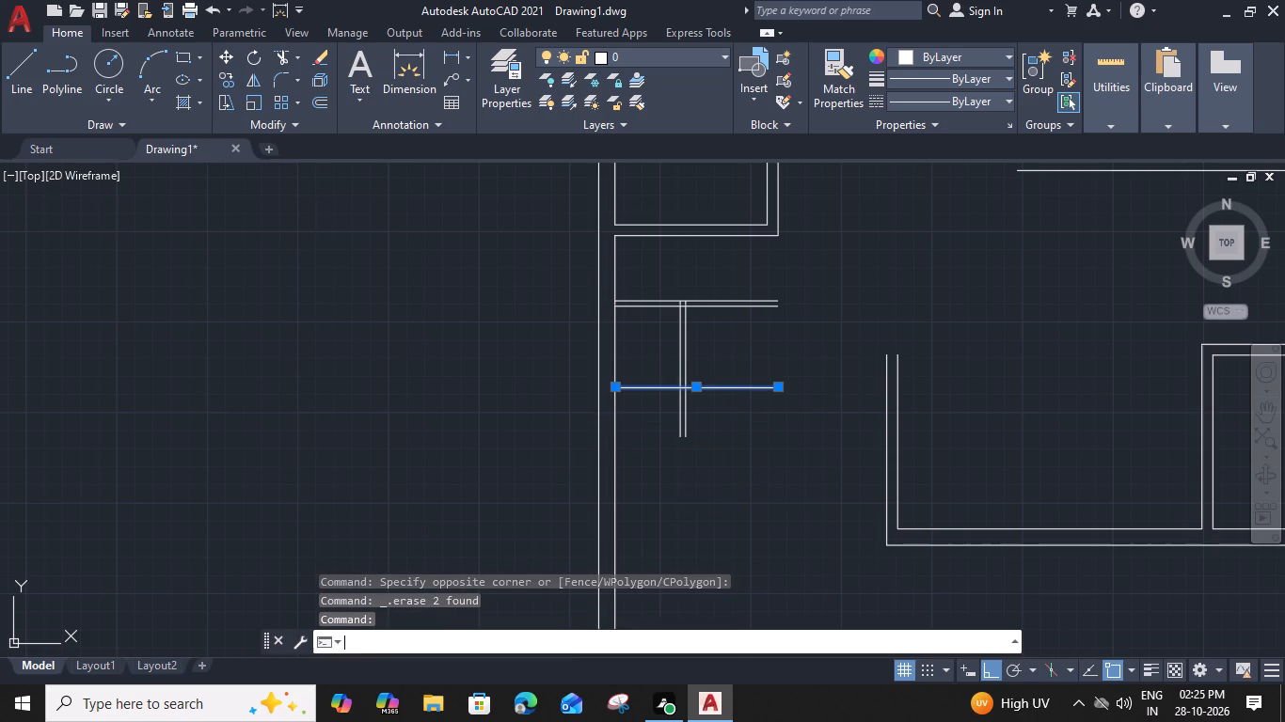
key("space")
key("3")
type("'")
key("space")
left_click(708, 520)
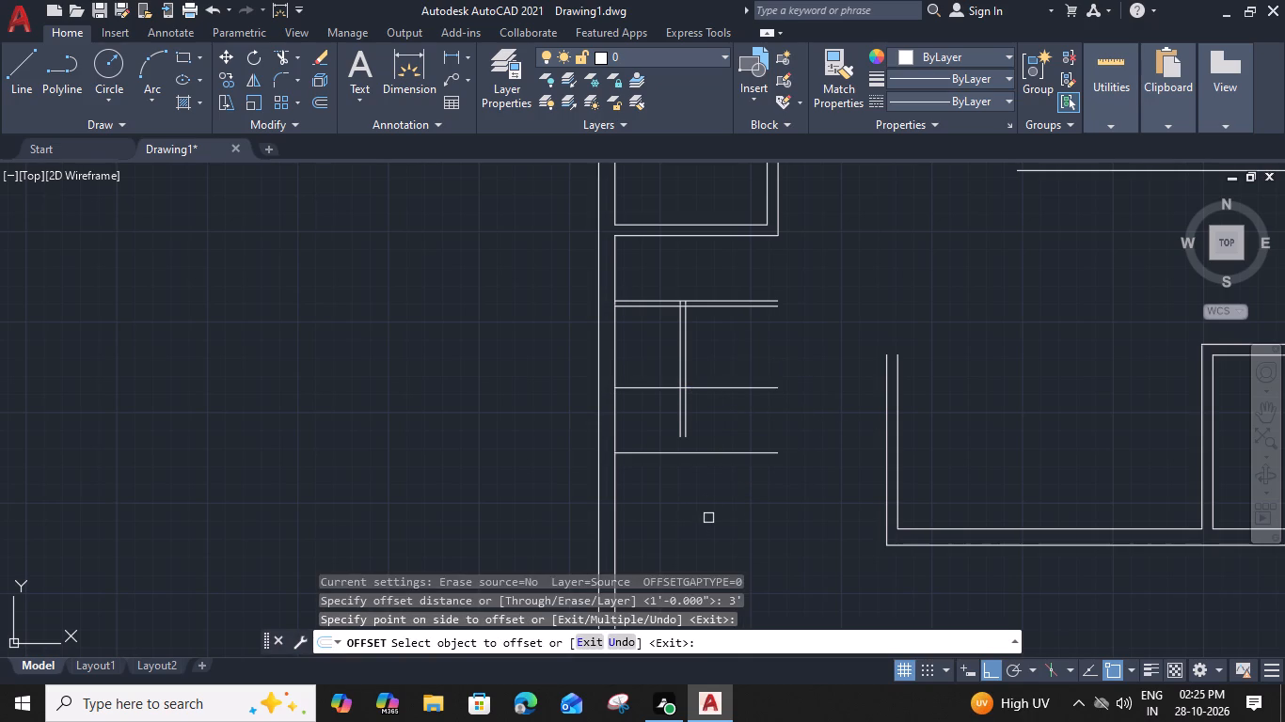
Offset the lowest horizontal line beside the left wall 3" downward.
key("Escape")
left_click(724, 445)
left_click(708, 475)
type("o")
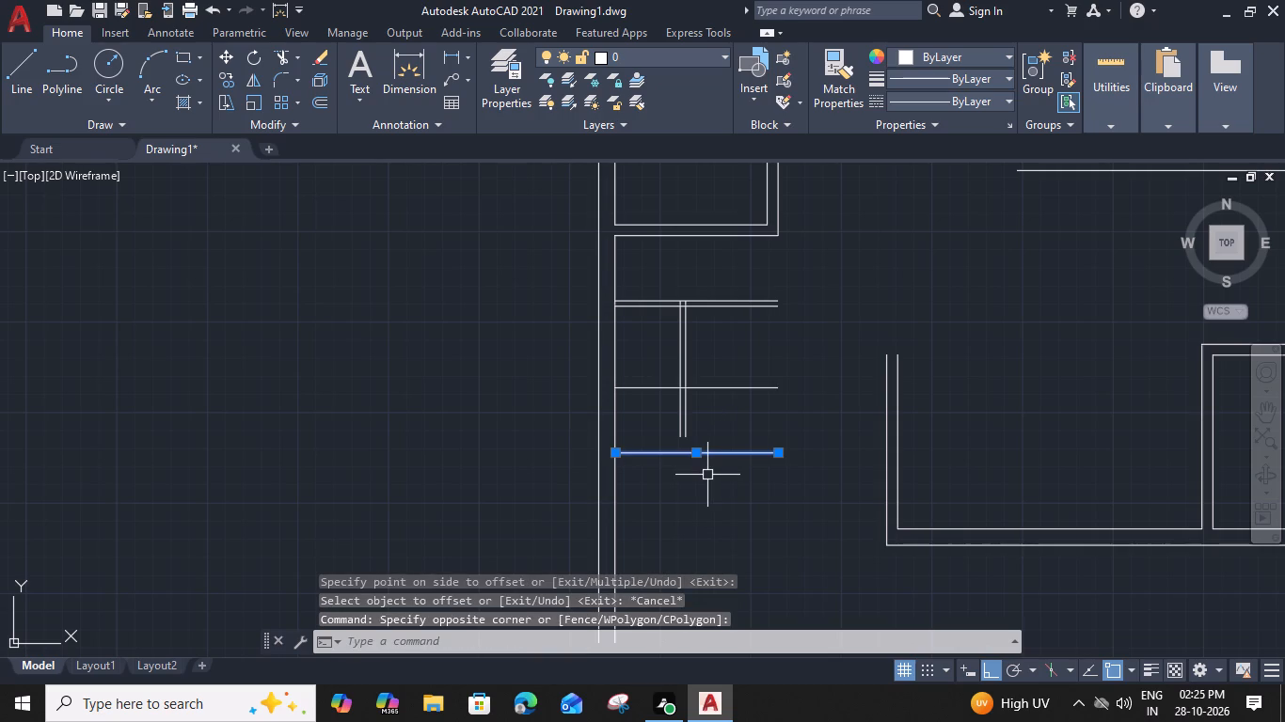
key("space")
key("3")
key("shift+quotedbl")
key("Return")
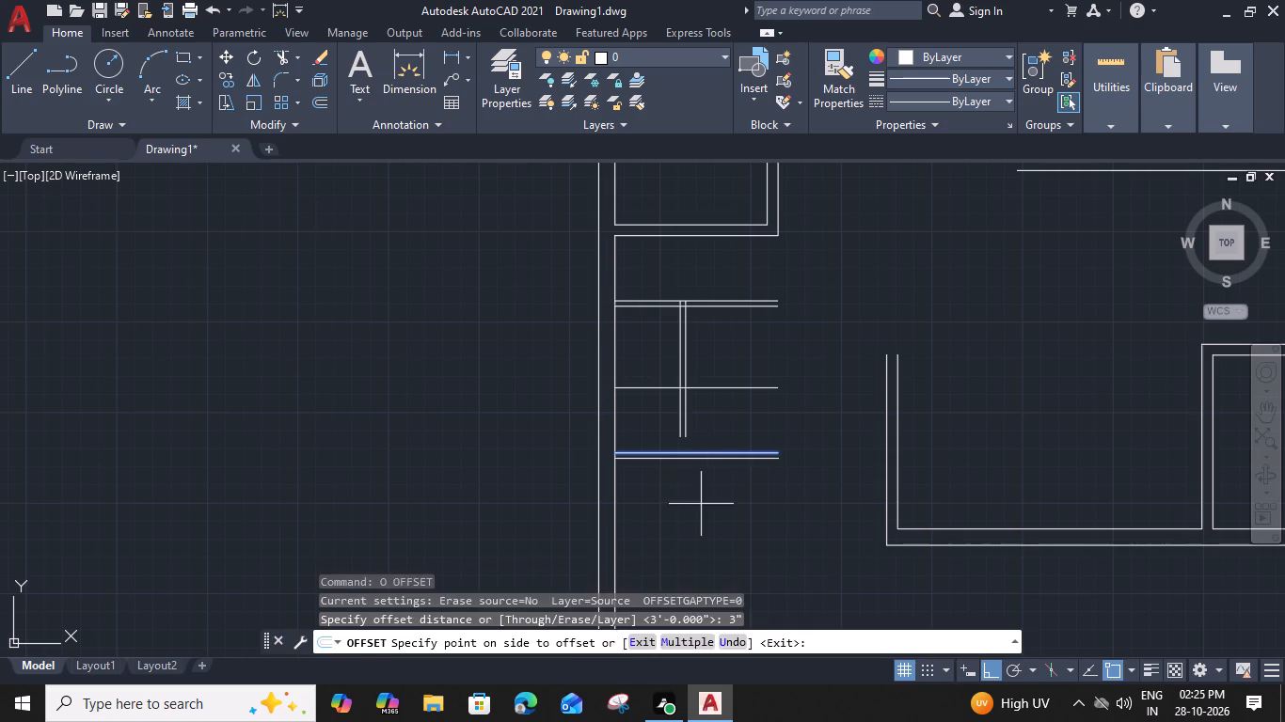
left_click(701, 506)
key("Escape")
Extend both lines of the vertical double line down to the lowest horizontal line.
type("ex")
key("space")
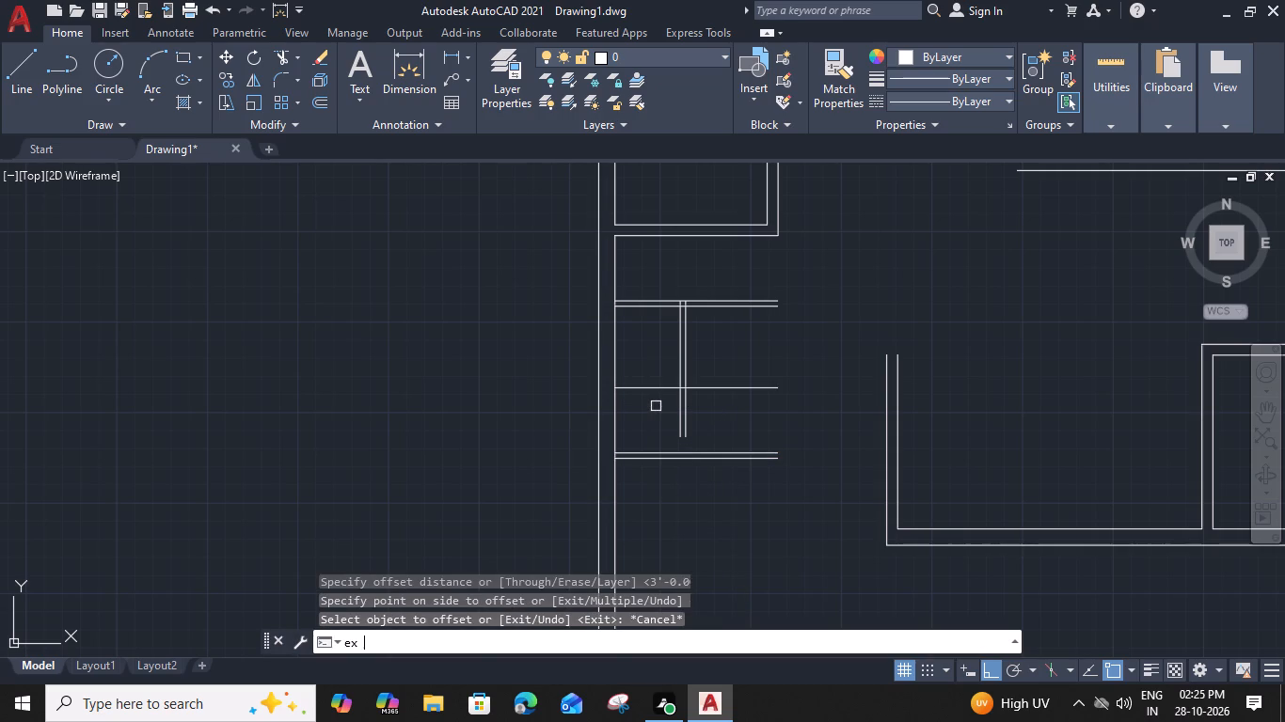
left_click_drag(707, 415, 688, 416)
left_click(654, 418)
left_click(703, 425)
left_click(669, 426)
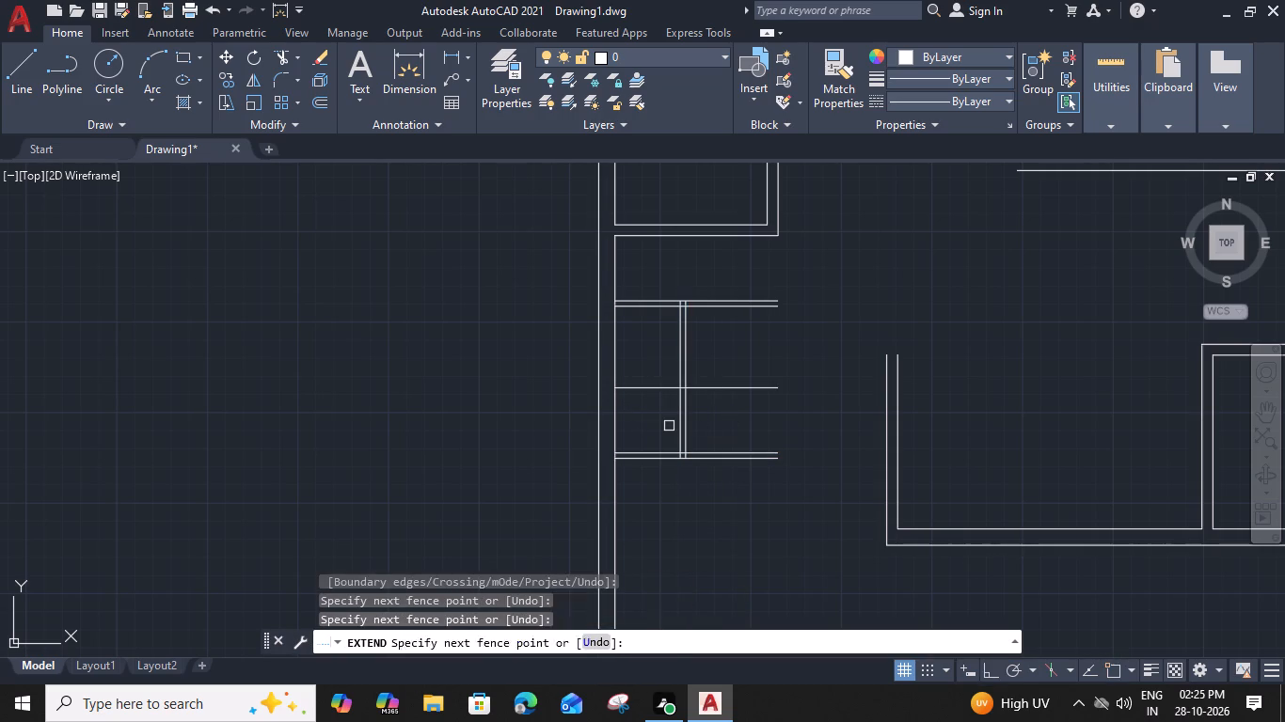
Trim the three inner horizontal lines between the left wall and the vertical double line.
left_click(644, 306, "shift")
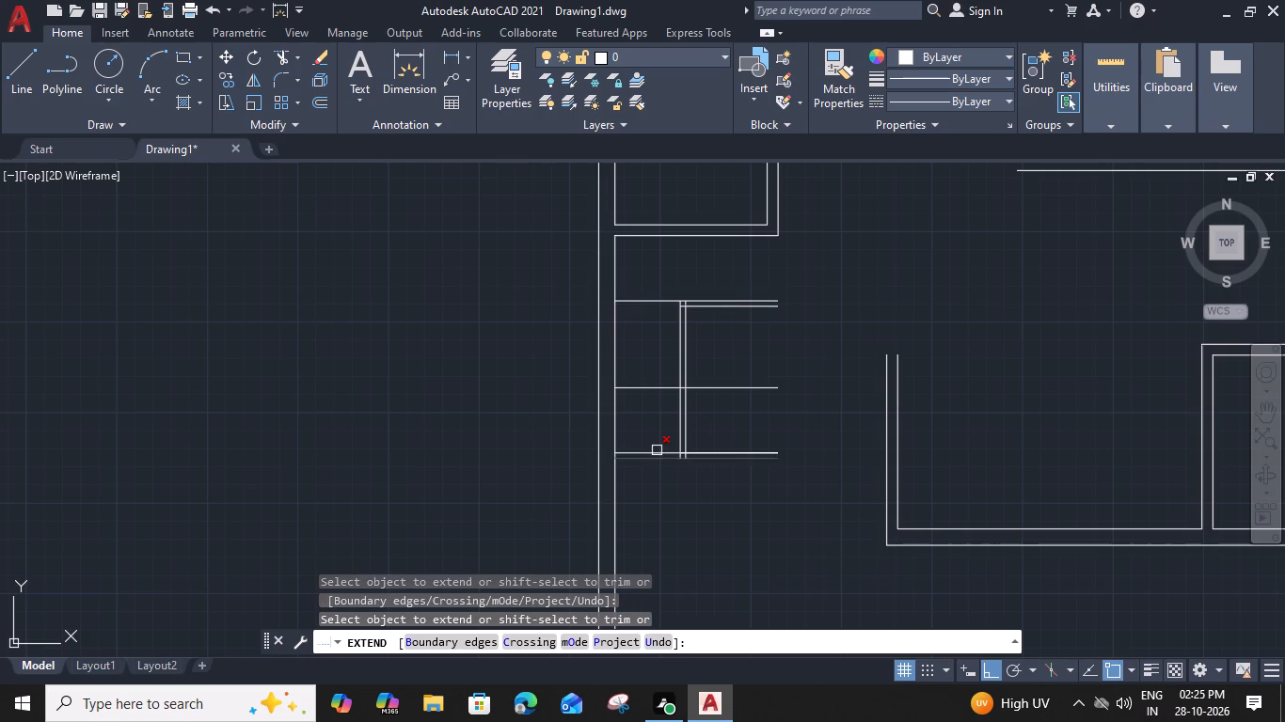
left_click(657, 450, "shift")
left_click(653, 386, "shift")
left_click(735, 388, "shift")
key("ctrl+z")
key("Escape")
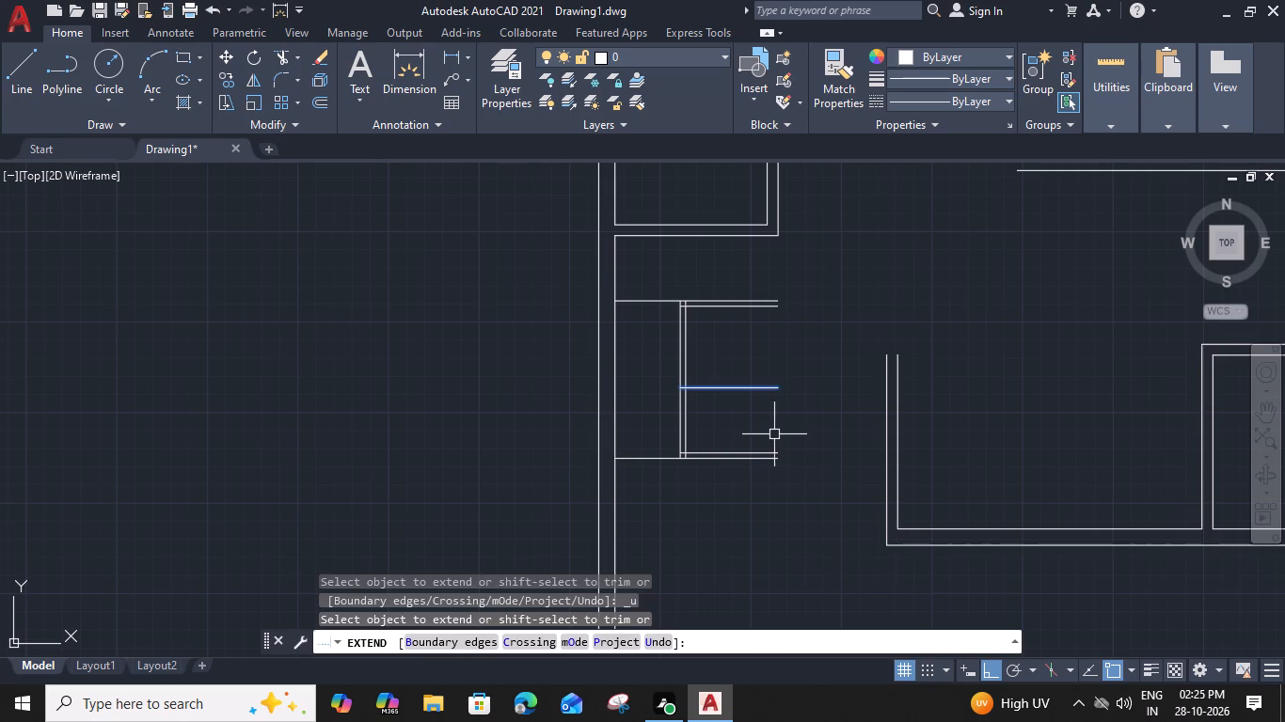
Erase the upper line of the lowest horizontal double line, keeping the lower one.
scroll(700, 413, "up", 1)
middle_click_drag(725, 431, 720, 432)
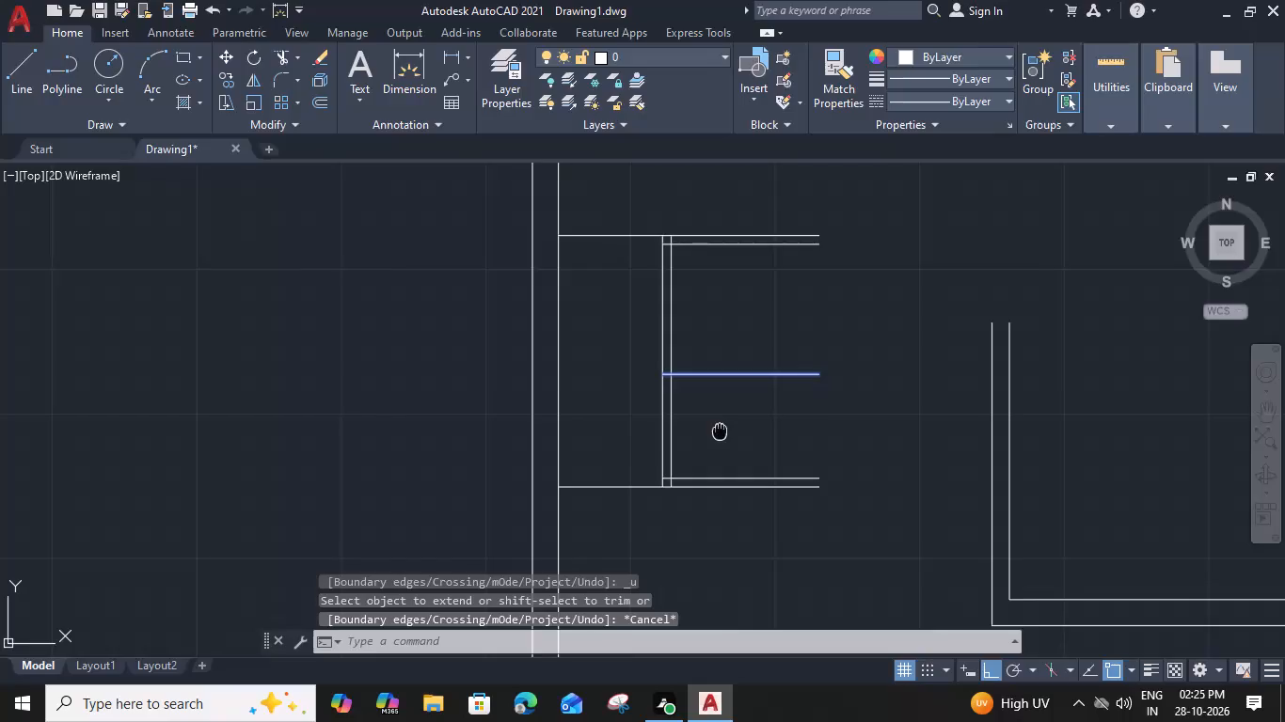
middle_click_drag(720, 432, 716, 437)
left_click_drag(732, 488, 731, 479)
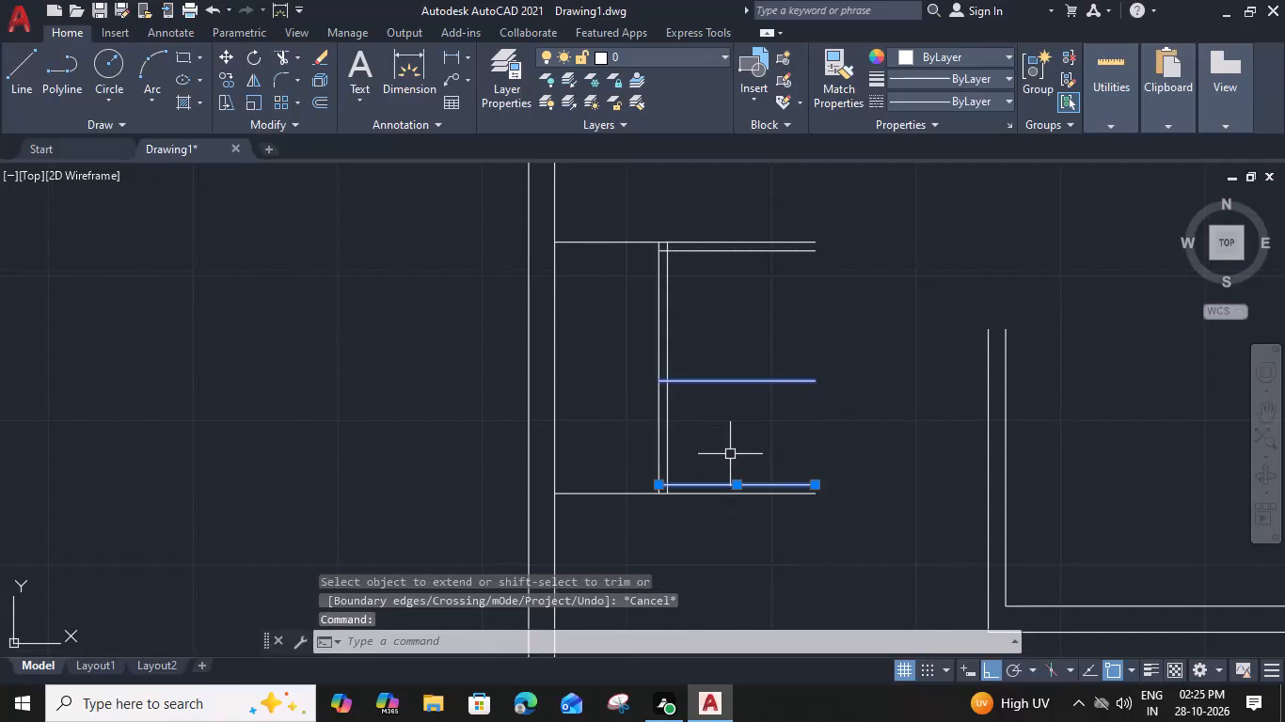
key("Delete")
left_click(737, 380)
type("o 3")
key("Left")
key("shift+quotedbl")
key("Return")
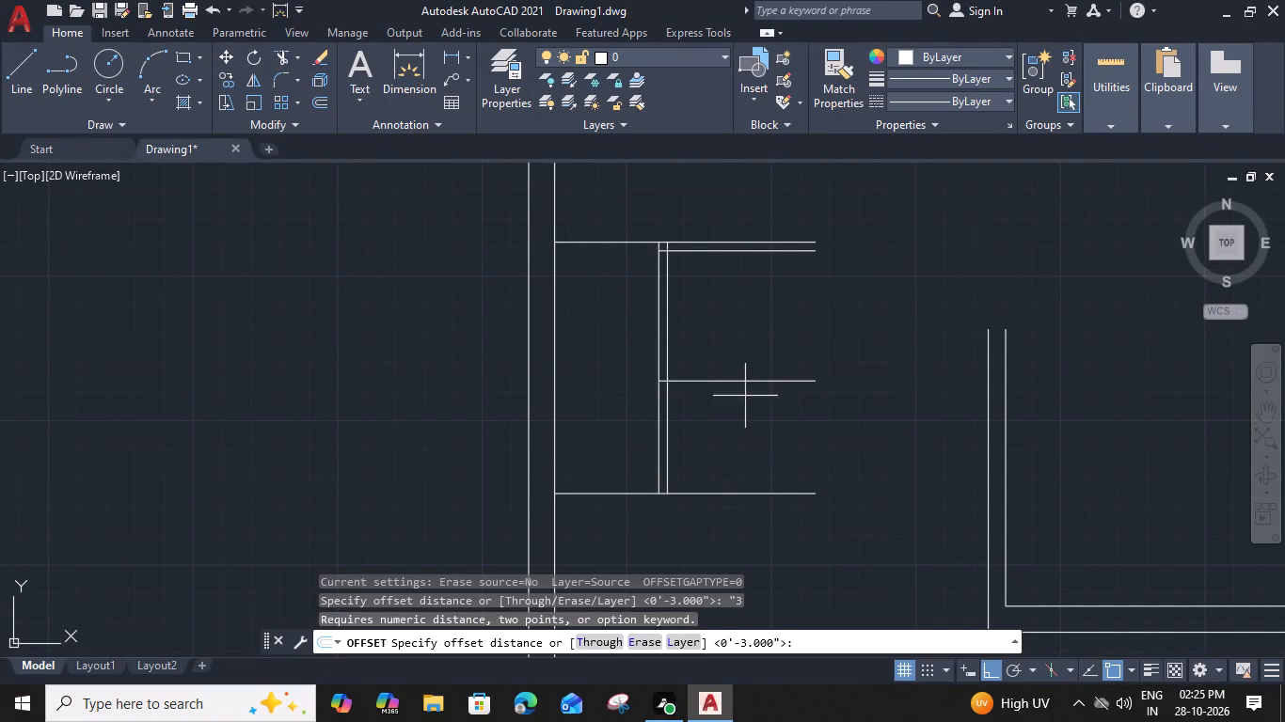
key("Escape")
Offset the middle horizontal line beside the vertical double line 3" downward.
left_click_drag(748, 381, 744, 389)
key("o")
key("space")
type("3")
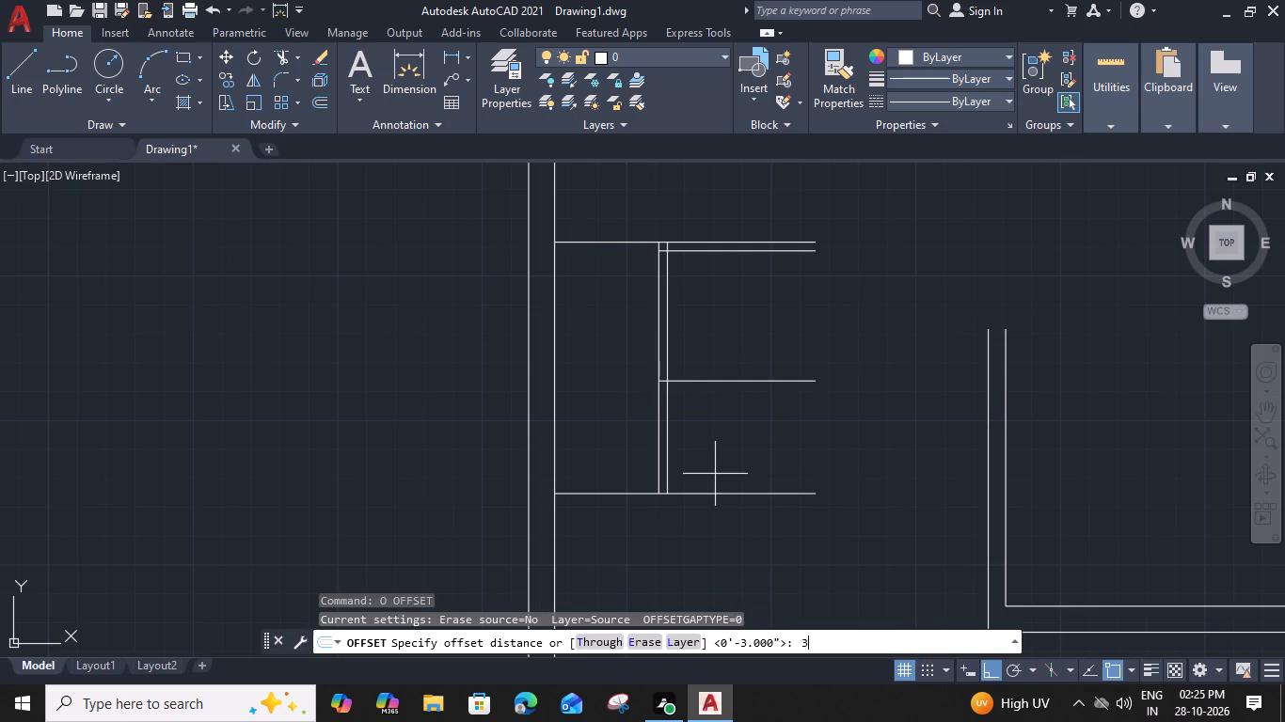
key("shift+quotedbl")
key("Return")
left_click_drag(714, 482, 714, 494)
key("Escape")
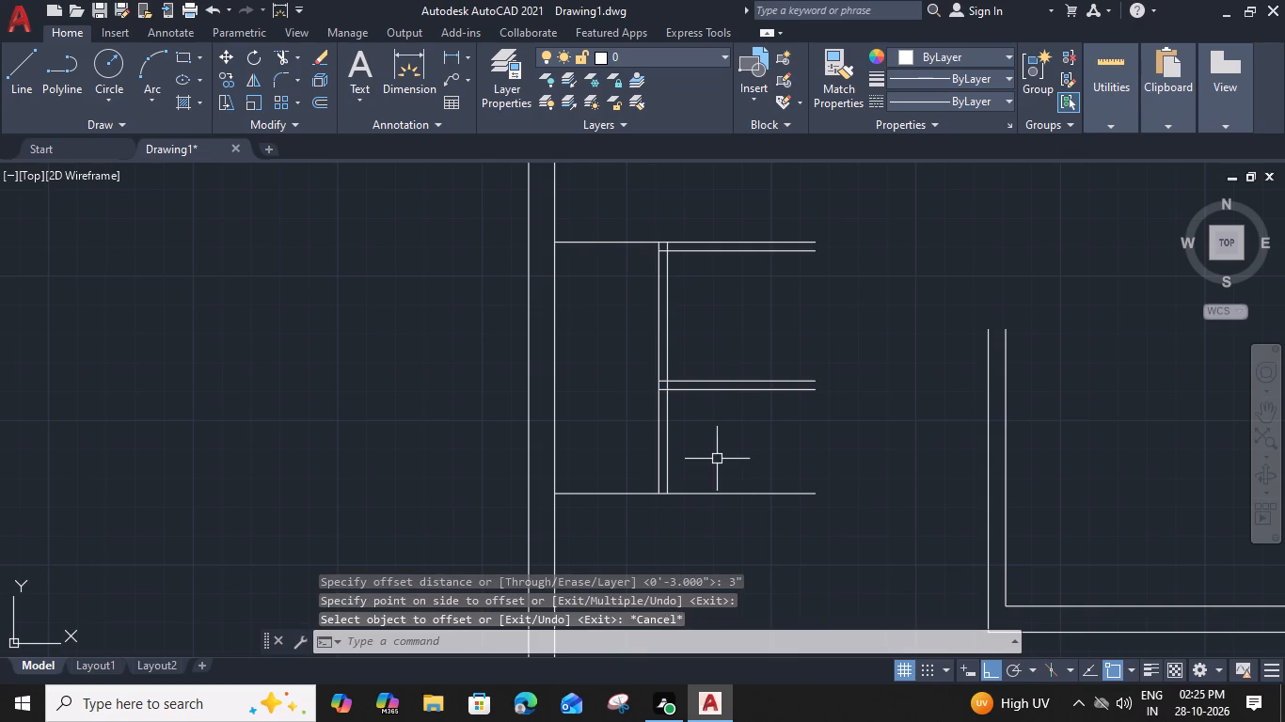
Measure the spaces between the left wall, the vertical double line and the horizontal lines.
type("mea")
key("space")
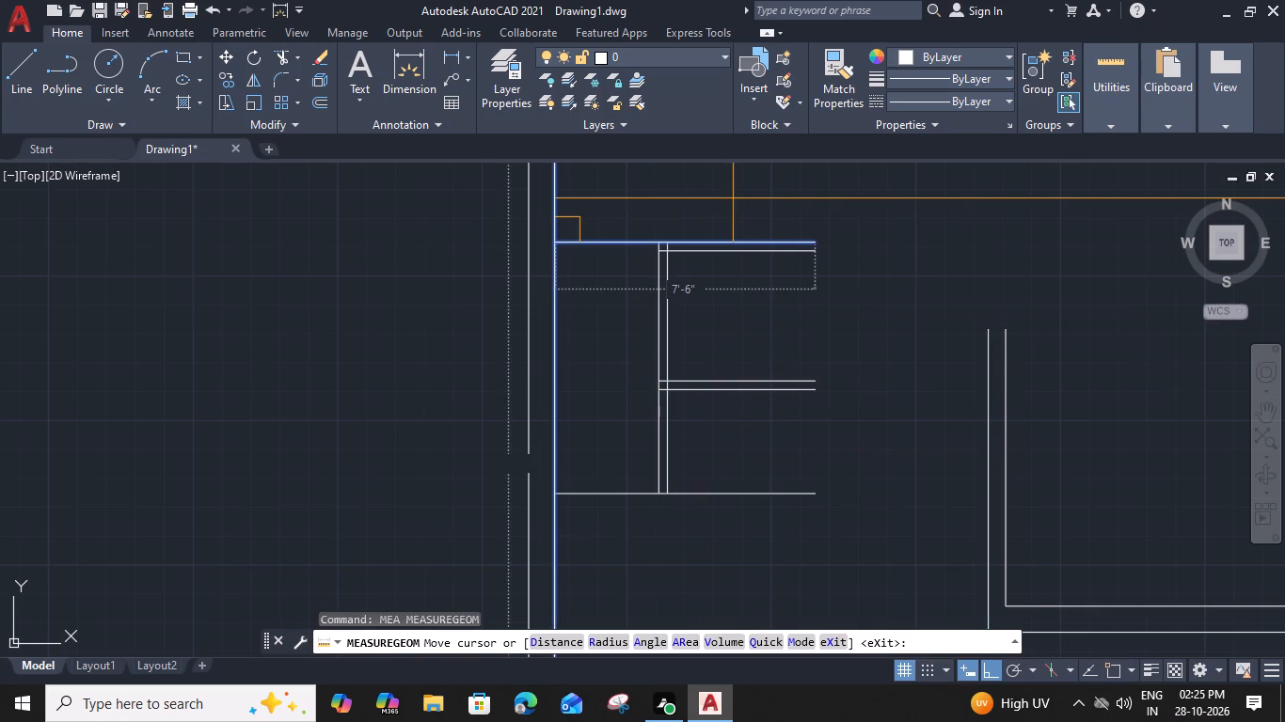
middle_click_drag(736, 207, 740, 259)
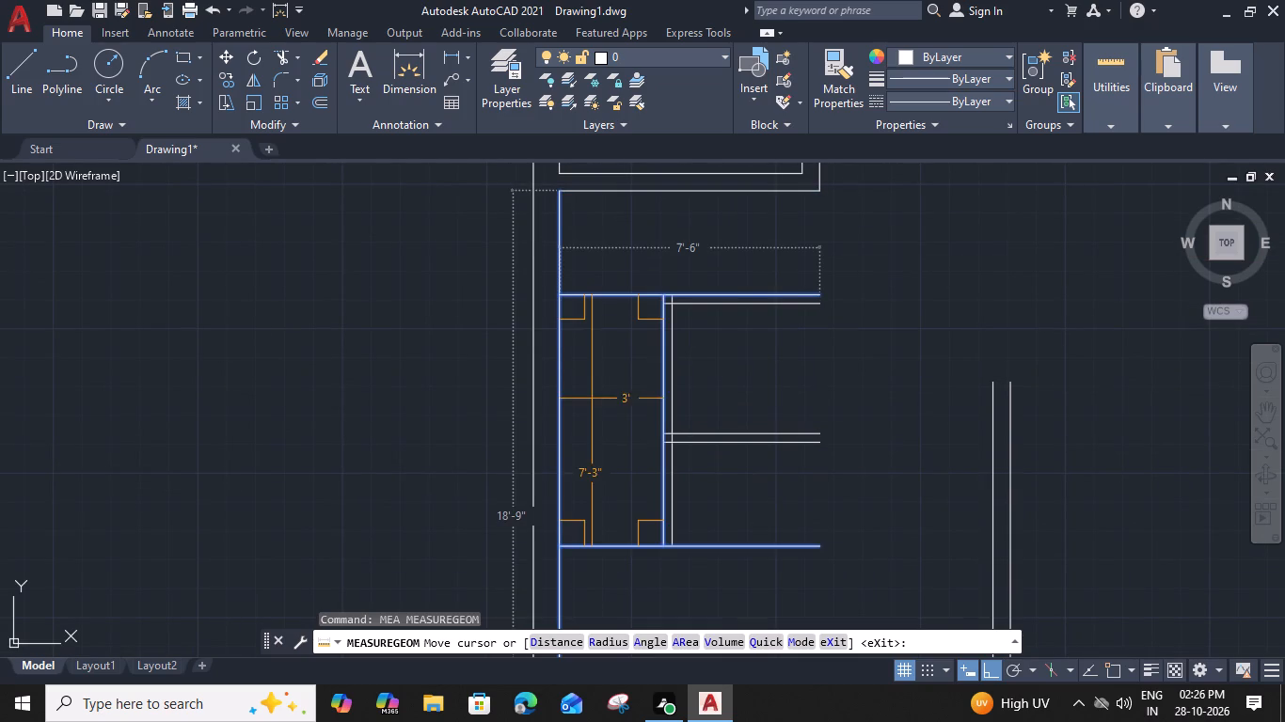
key("Escape")
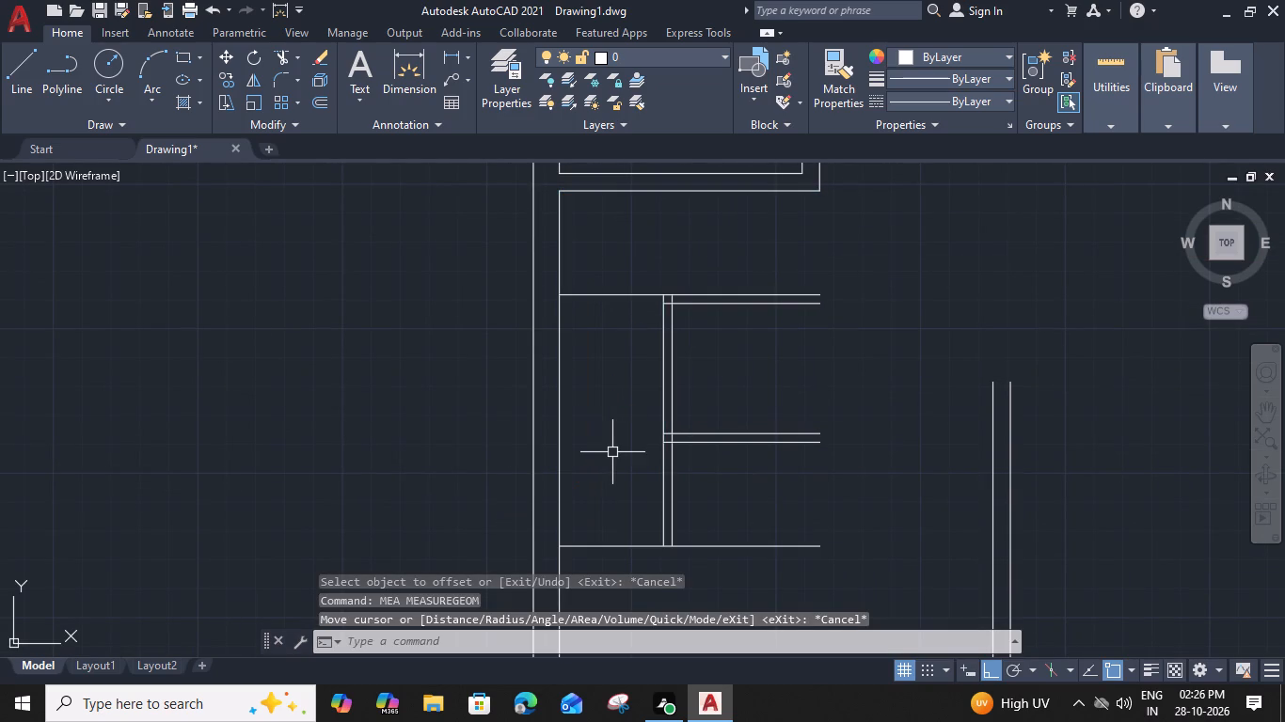
Extend the lower line of the middle double line to the left wall and trim the right-hand vertical line below it.
type("ex")
key("space")
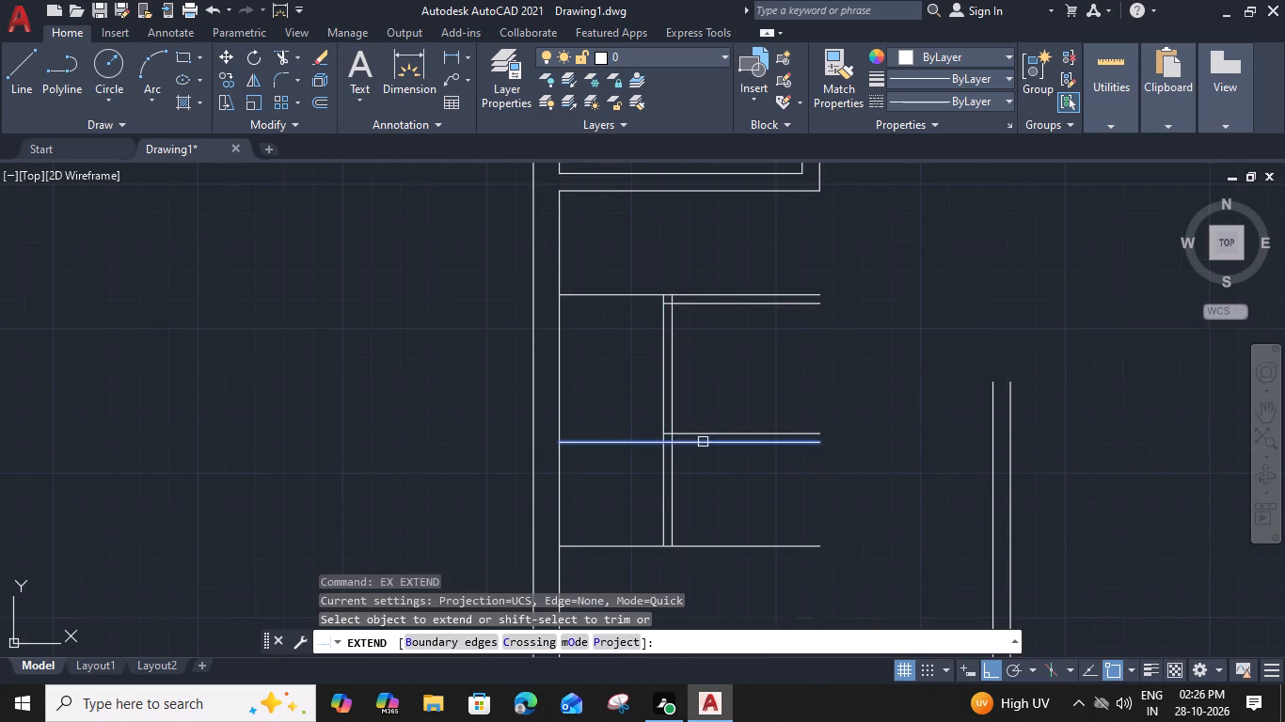
left_click(702, 442)
left_click(672, 485, "shift")
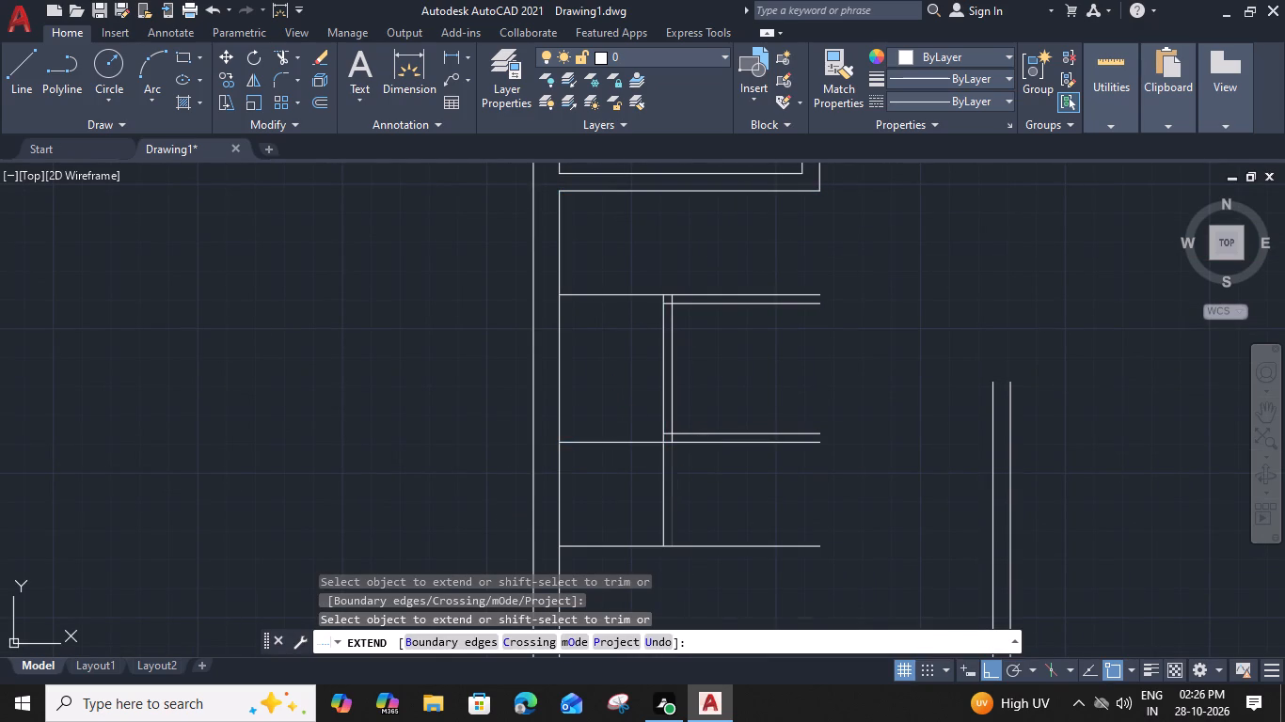
Extend the left-hand line of the vertical double line up to the room wall above.
left_click(666, 336)
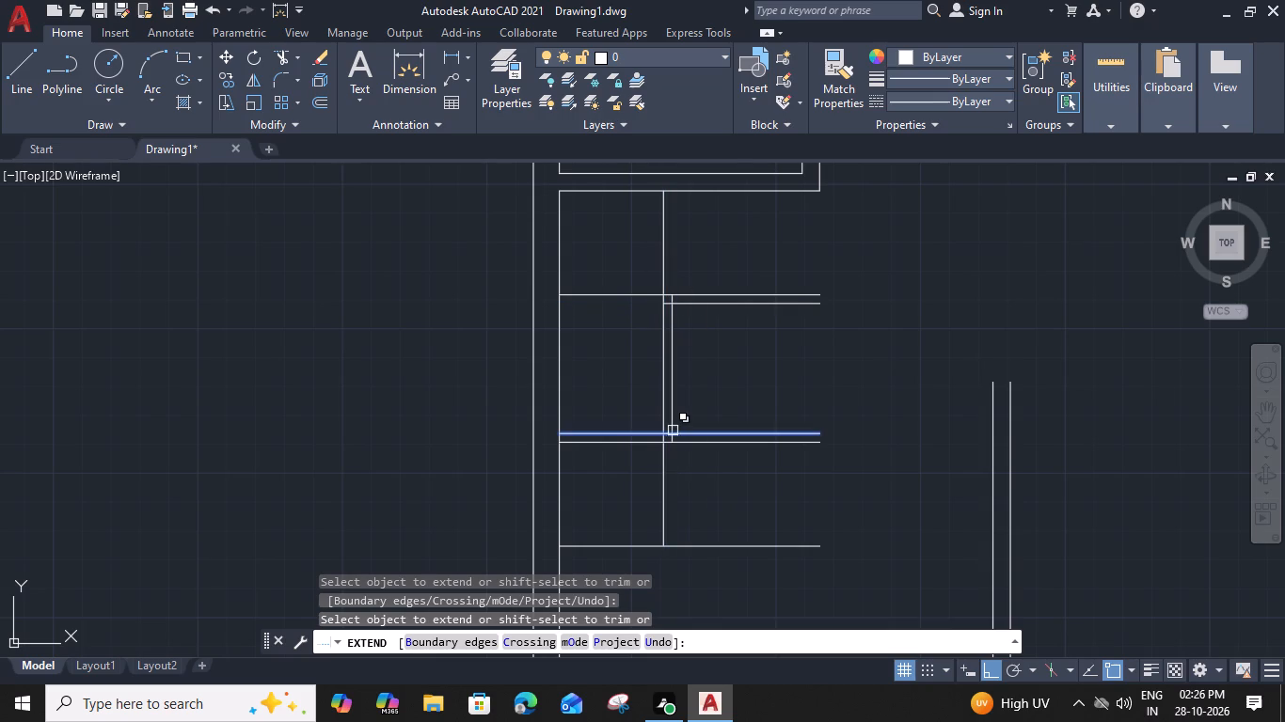
key("Escape")
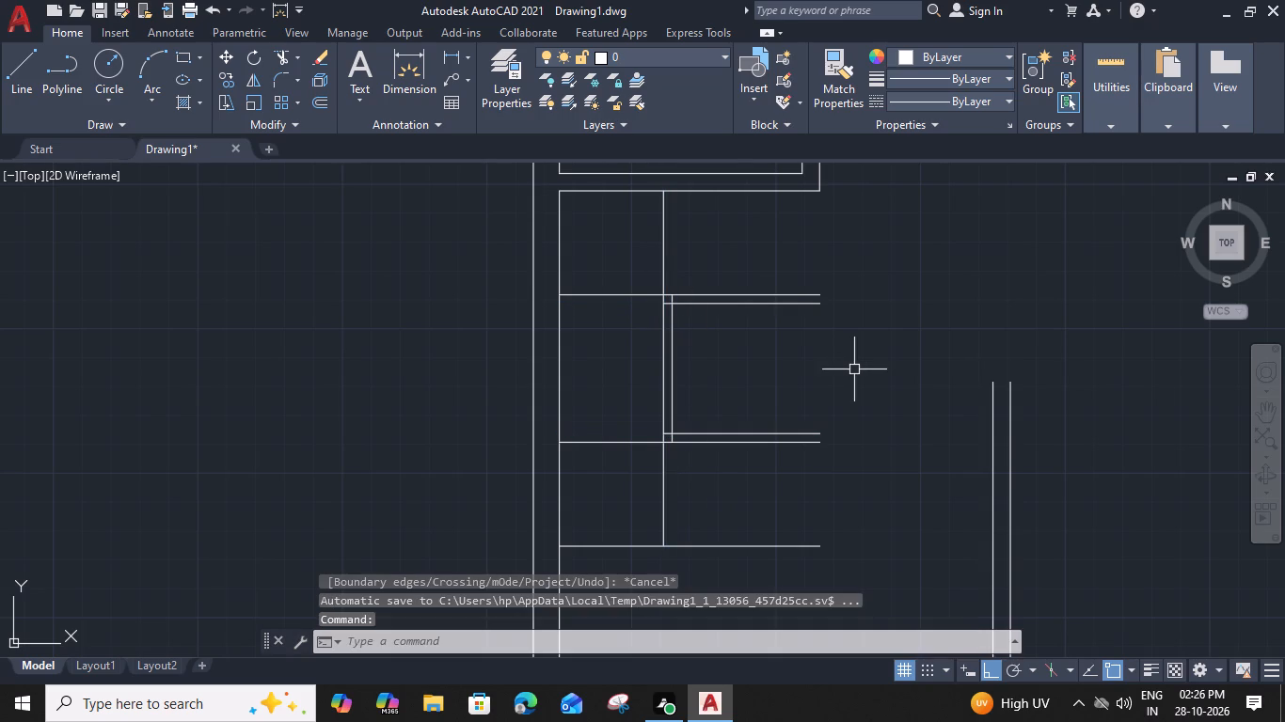
Offset the lowest horizontal line beside the left wall 6" downward to form a partition.
scroll(857, 369, "down", 1)
middle_click_drag(872, 448, 850, 228)
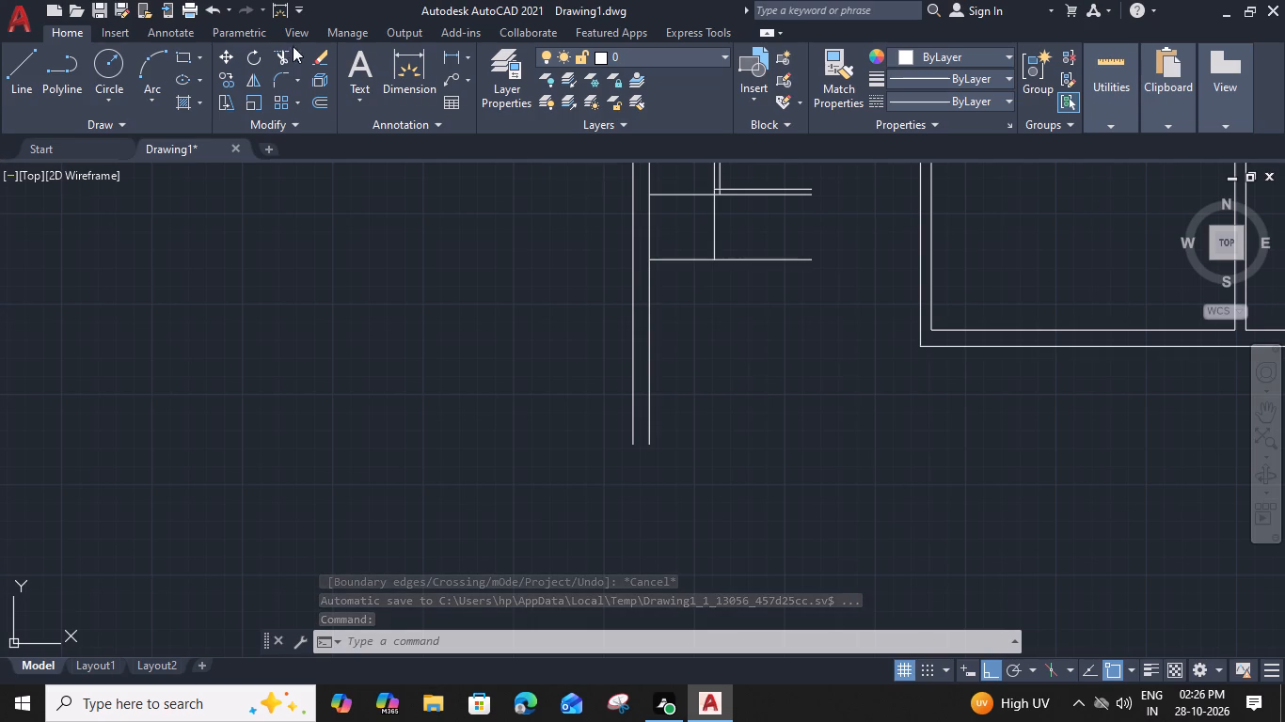
scroll(706, 469, "down", 1)
middle_click_drag(717, 453, 727, 400)
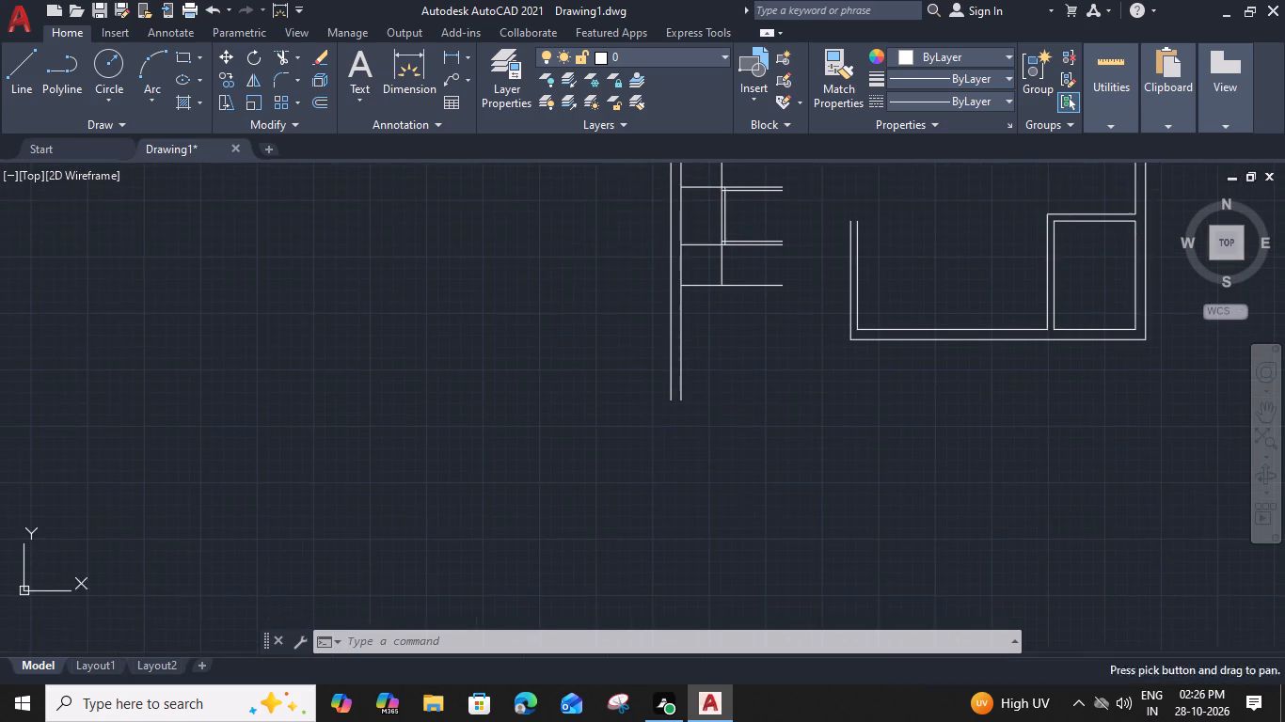
scroll(744, 260, "up", 2)
left_click(756, 320)
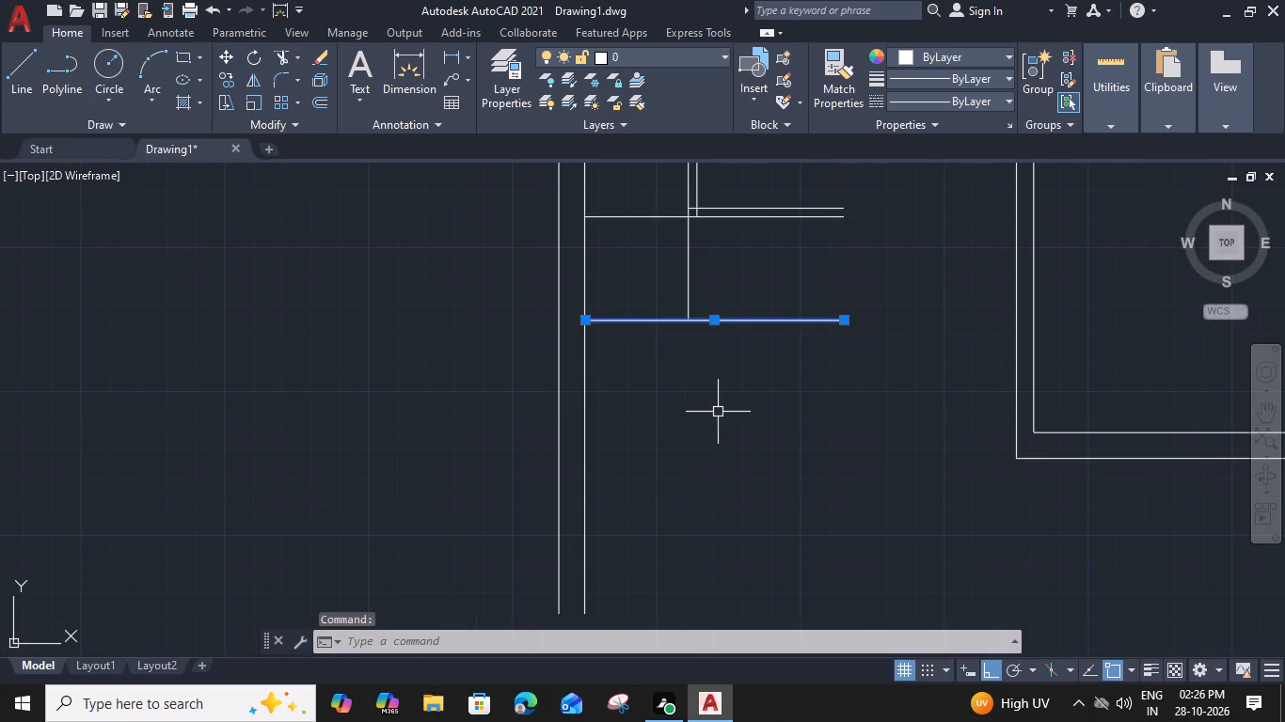
type("o")
key("space")
type("6\"")
key("Return")
left_click(711, 435)
key("Escape")
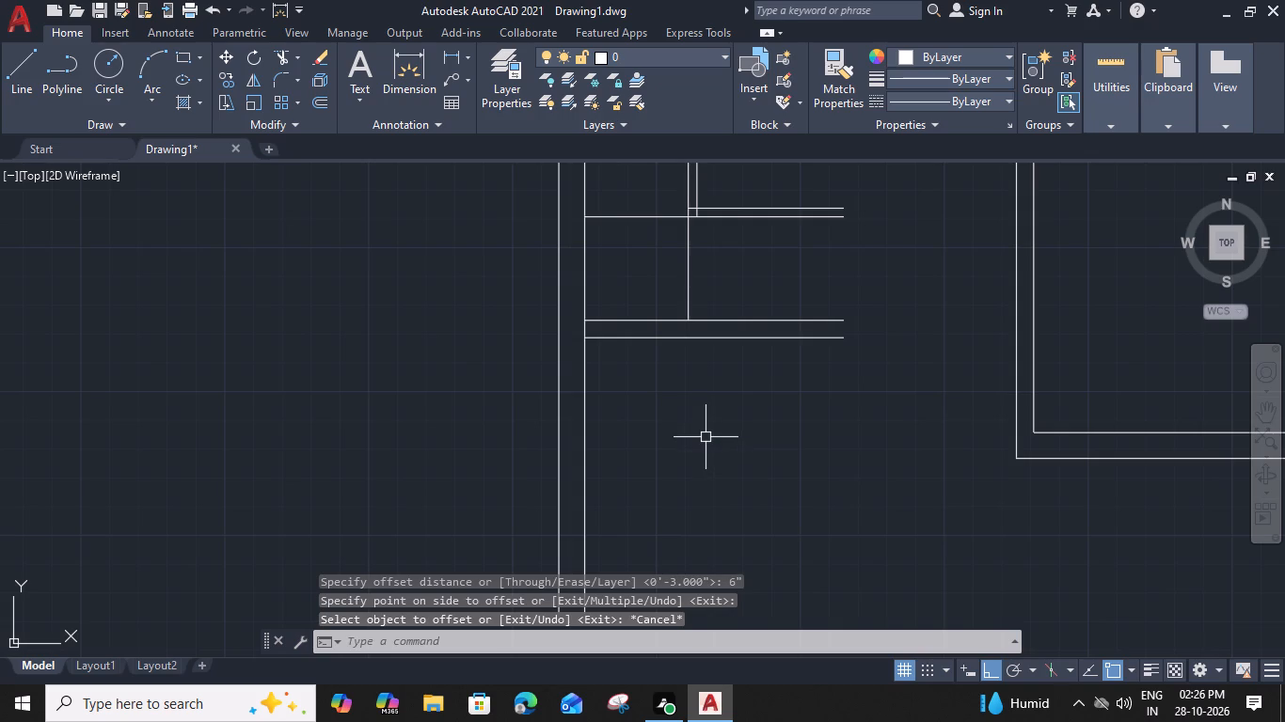
Offset the lower line of the new 6" partition 12' downward.
middle_click_drag(797, 452, 795, 432)
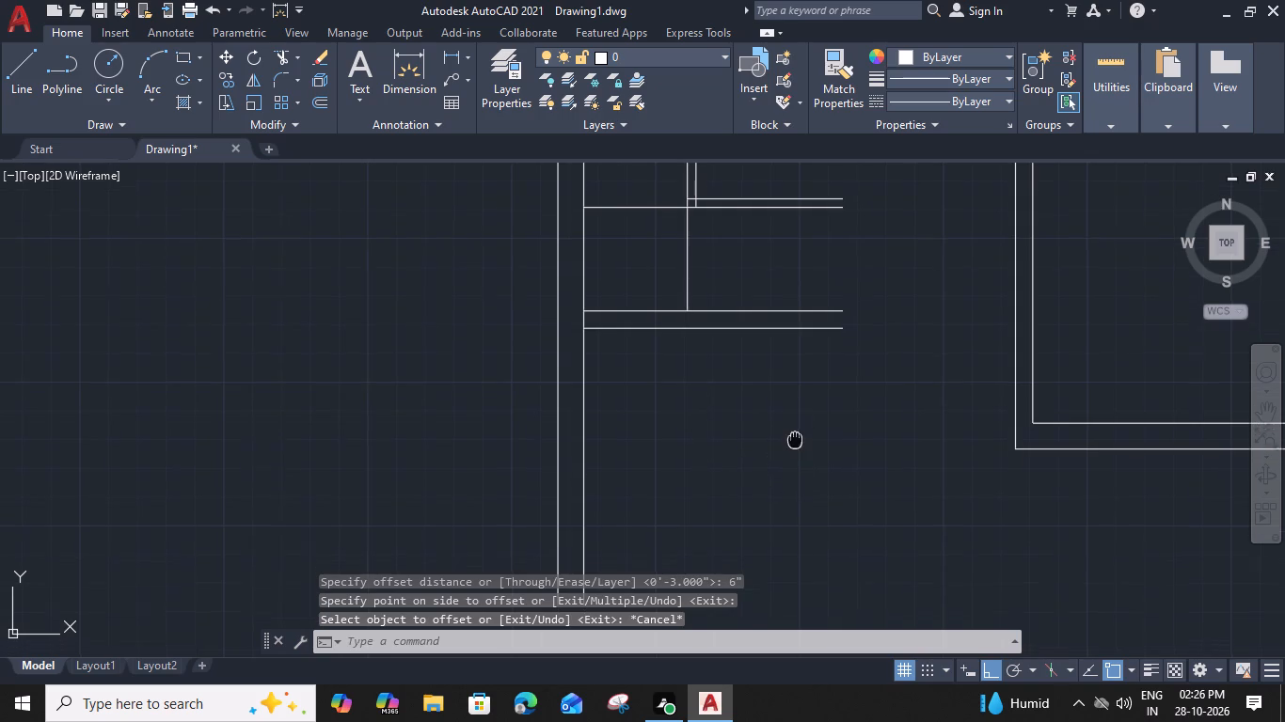
middle_click_drag(795, 432, 795, 424)
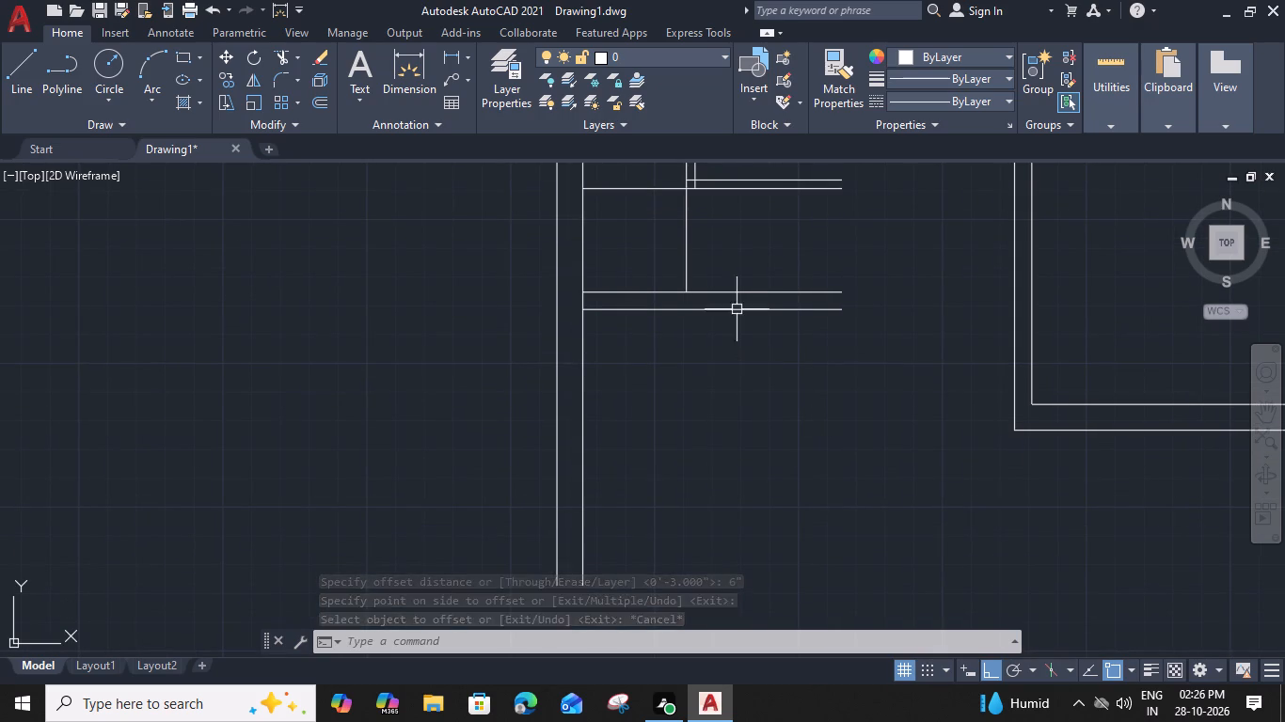
left_click(739, 306)
type("o")
key("space")
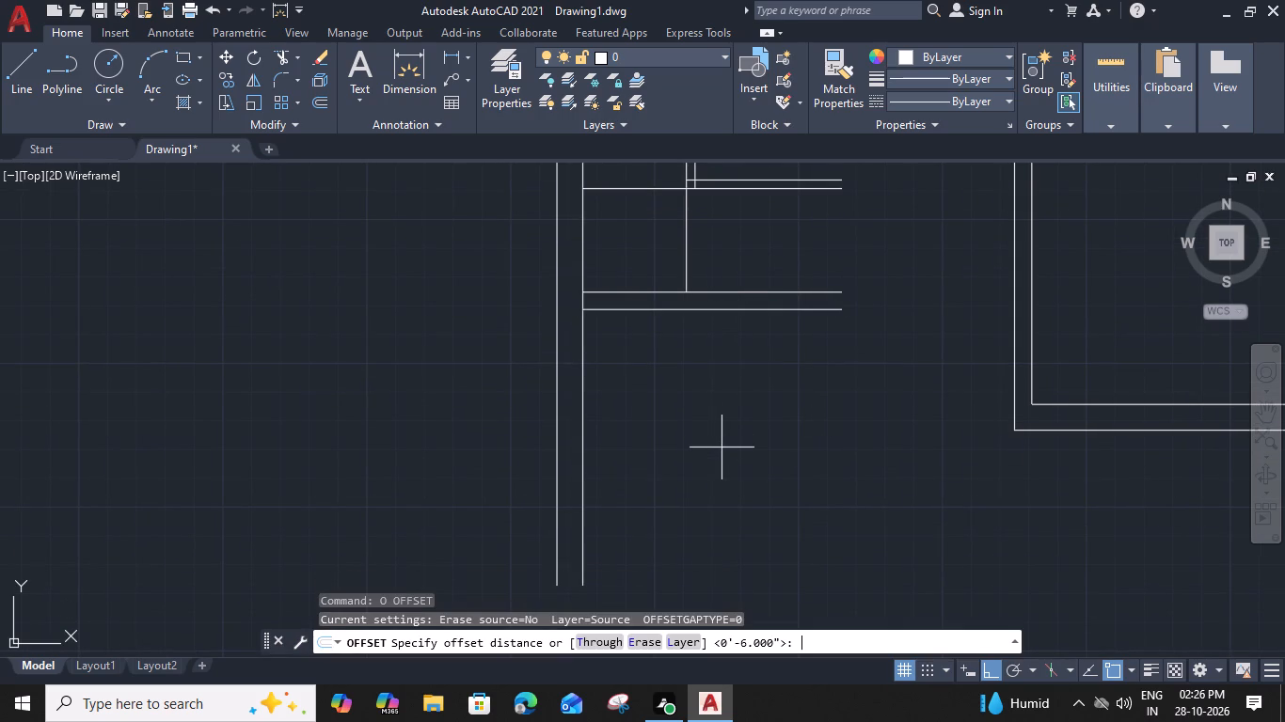
type("12'")
key("space")
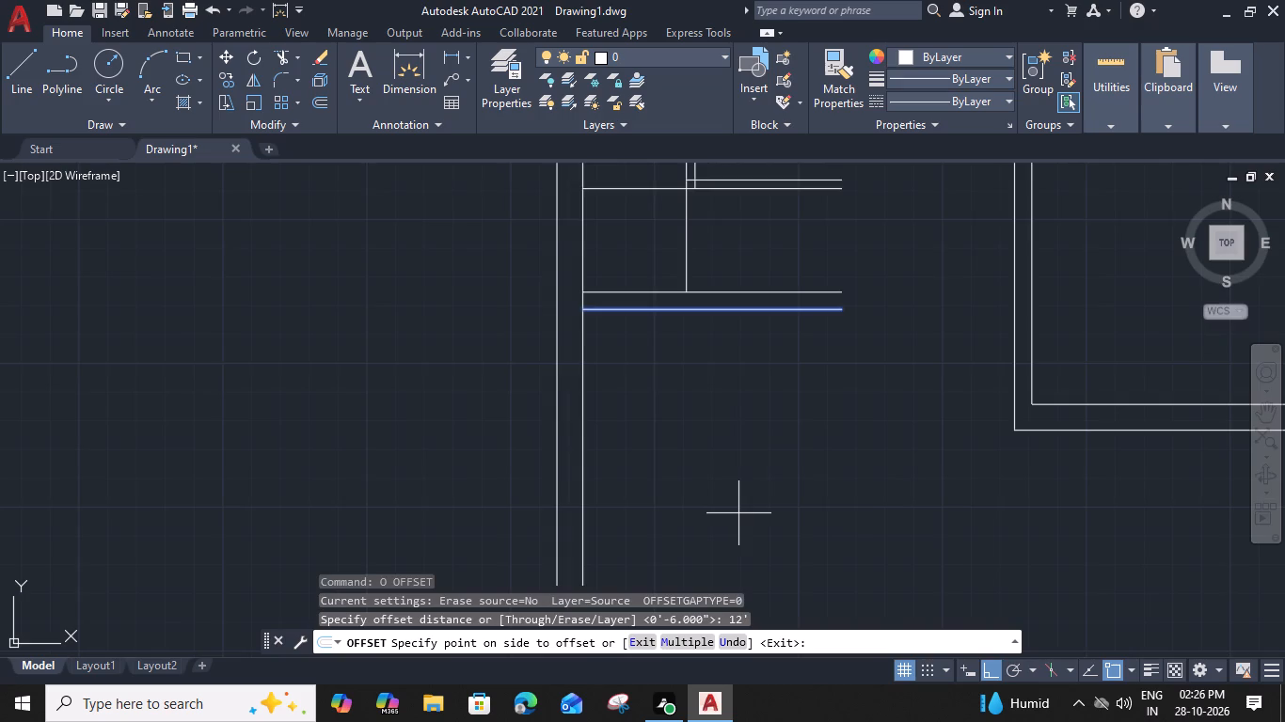
scroll(742, 515, "down", 2)
middle_click_drag(748, 505, 758, 335)
left_click(762, 464)
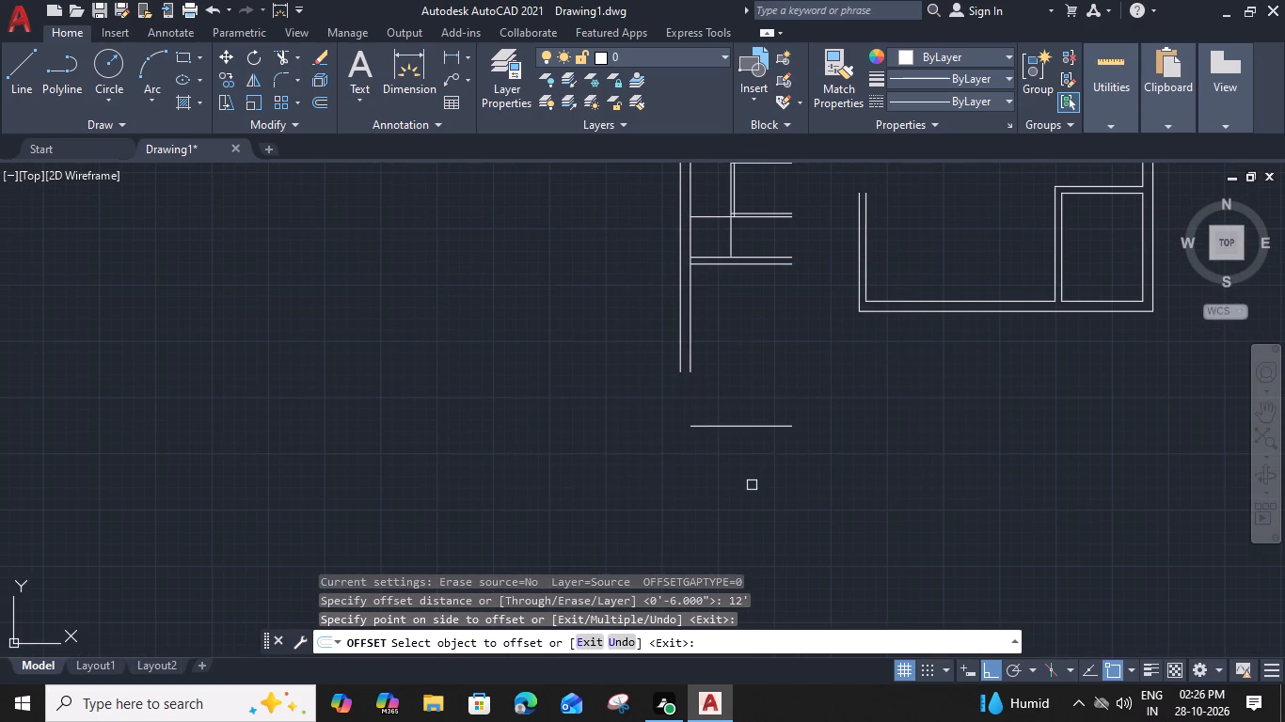
left_click(746, 494)
key("Escape")
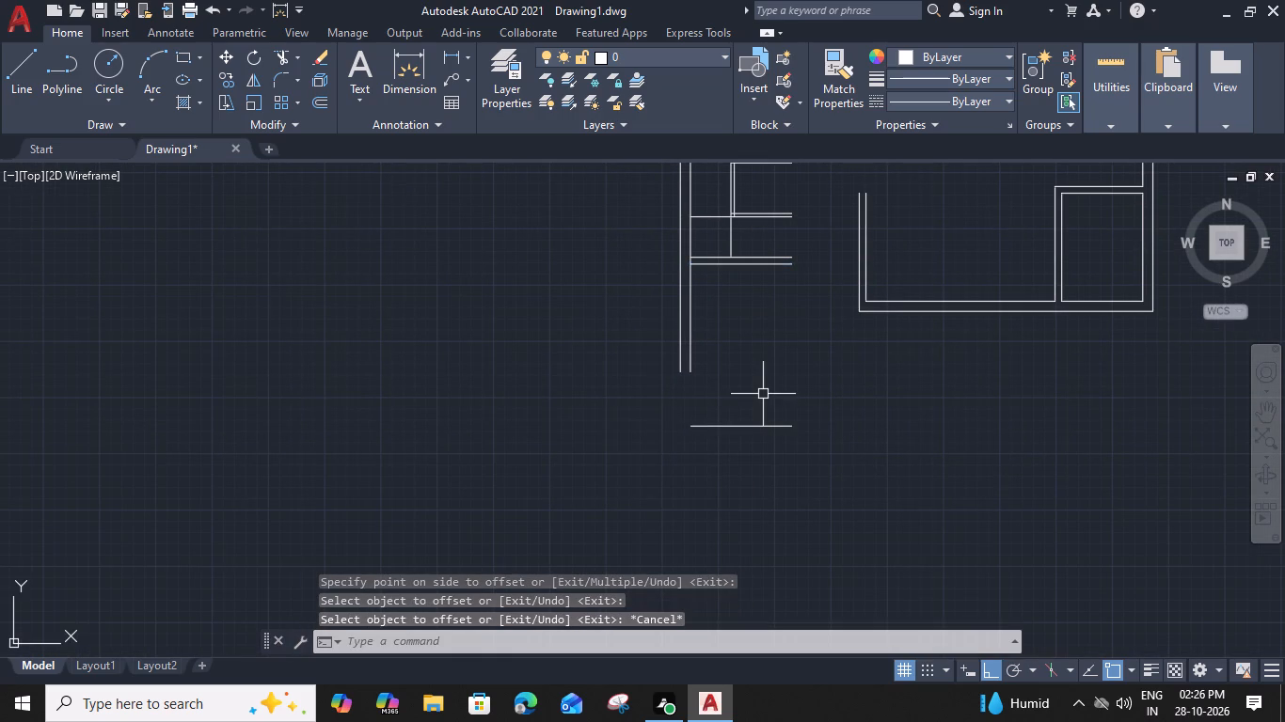
Offset the new bottom horizontal line 9" downward to form the outer wall thickness.
left_click(761, 425)
key("o")
key("space")
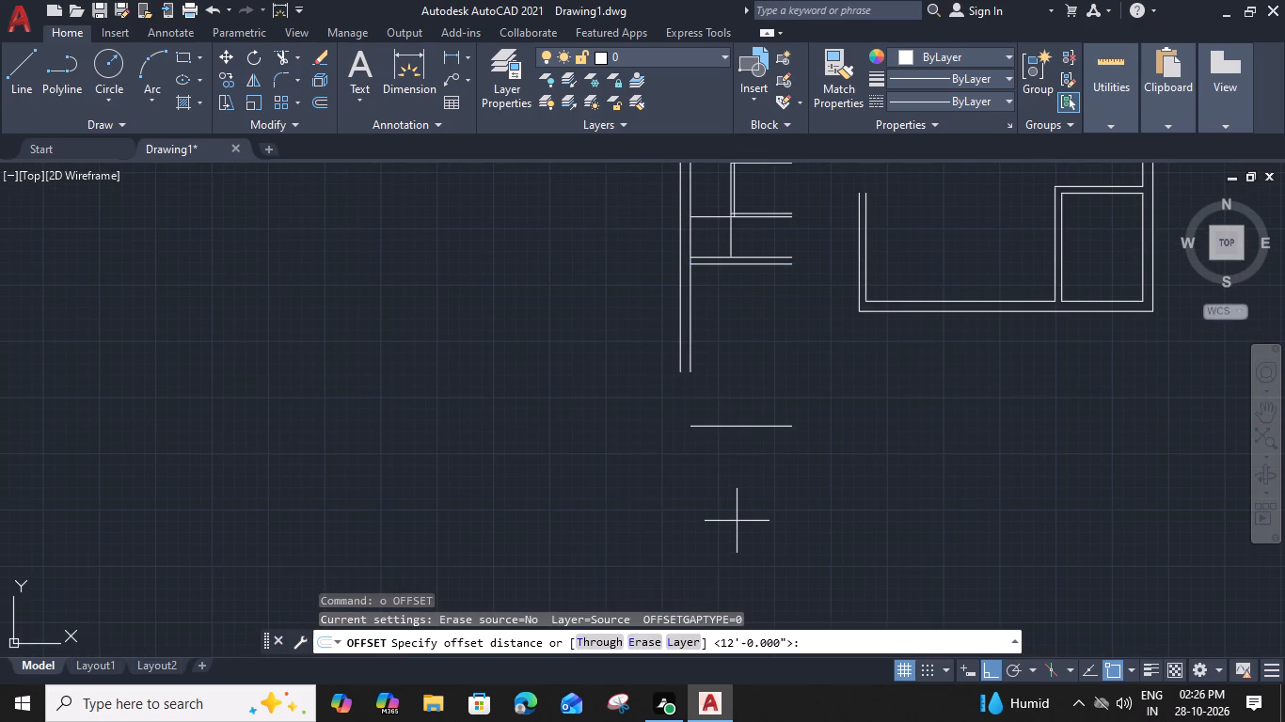
key("9")
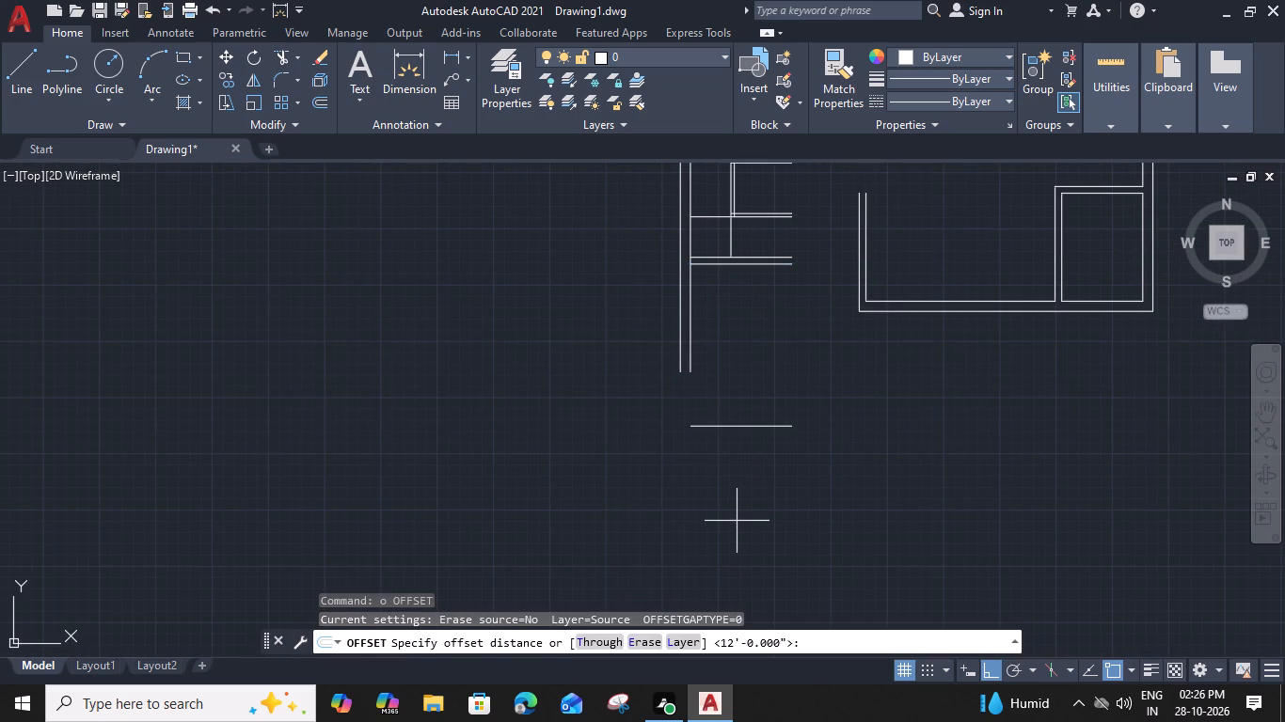
key("shift+quotedbl")
key("Return")
left_click(732, 527)
key("Escape")
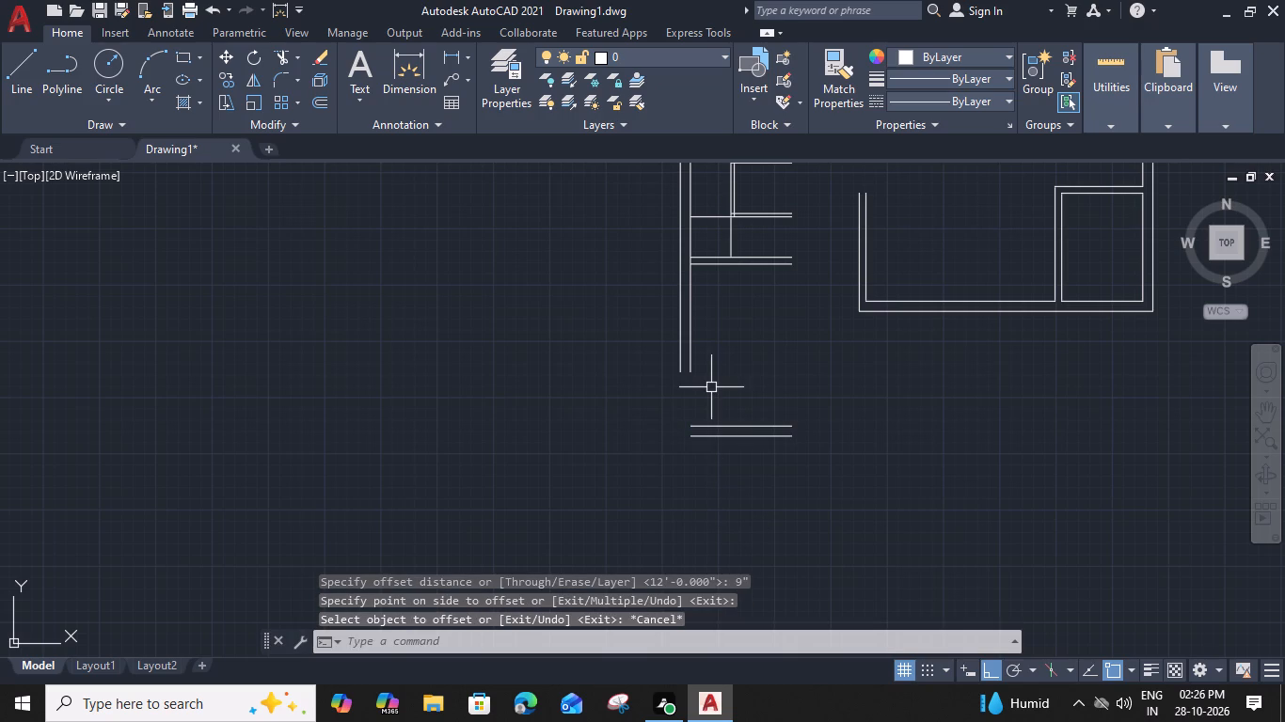
Extend the inner line of the left wall down to the upper line of the bottom wall.
type("ex")
key("space")
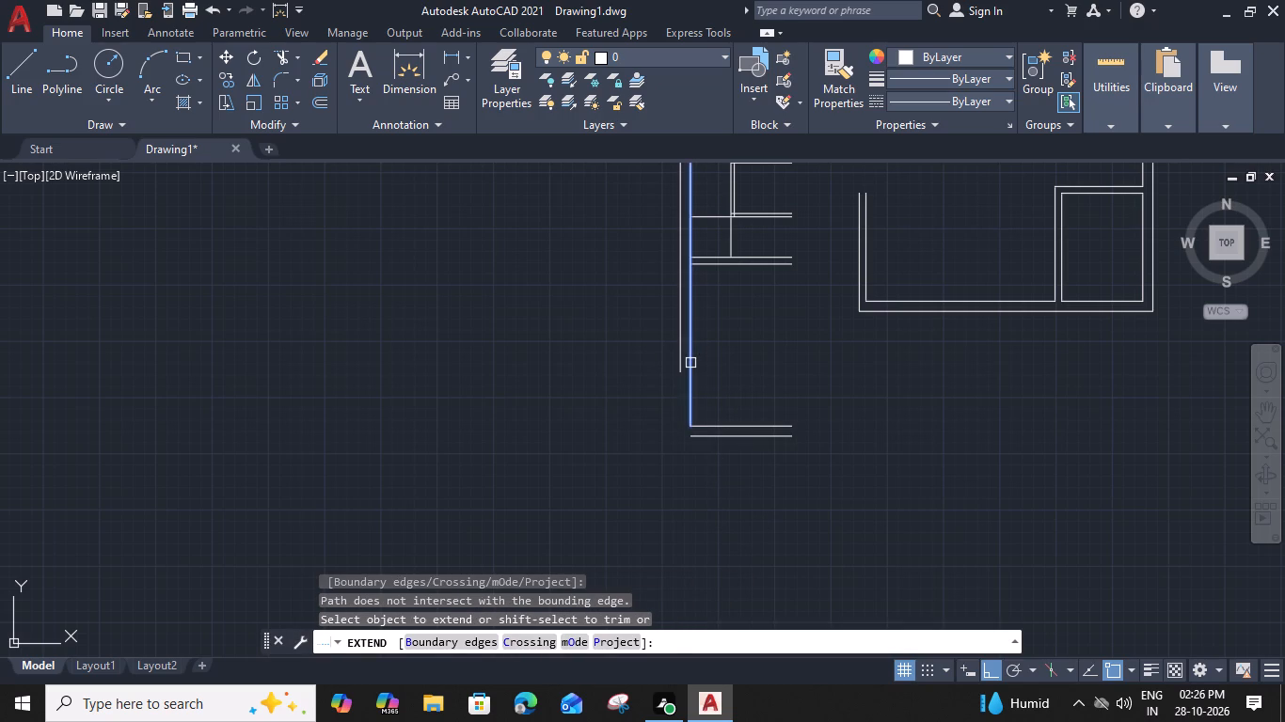
left_click(690, 363)
key("Escape")
Fillet the outer line of the left wall with the outer line of the bottom wall into a sharp corner.
key("f")
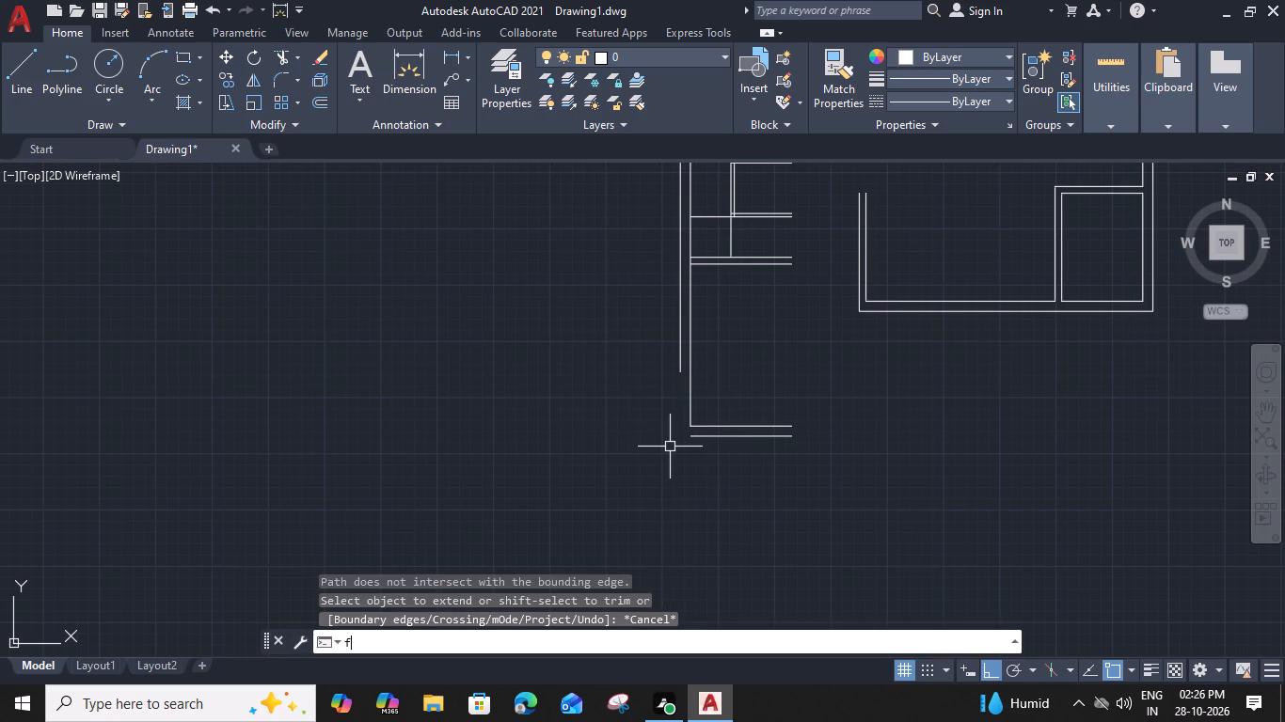
key("space")
left_click(697, 437)
left_click(678, 355)
key("Escape")
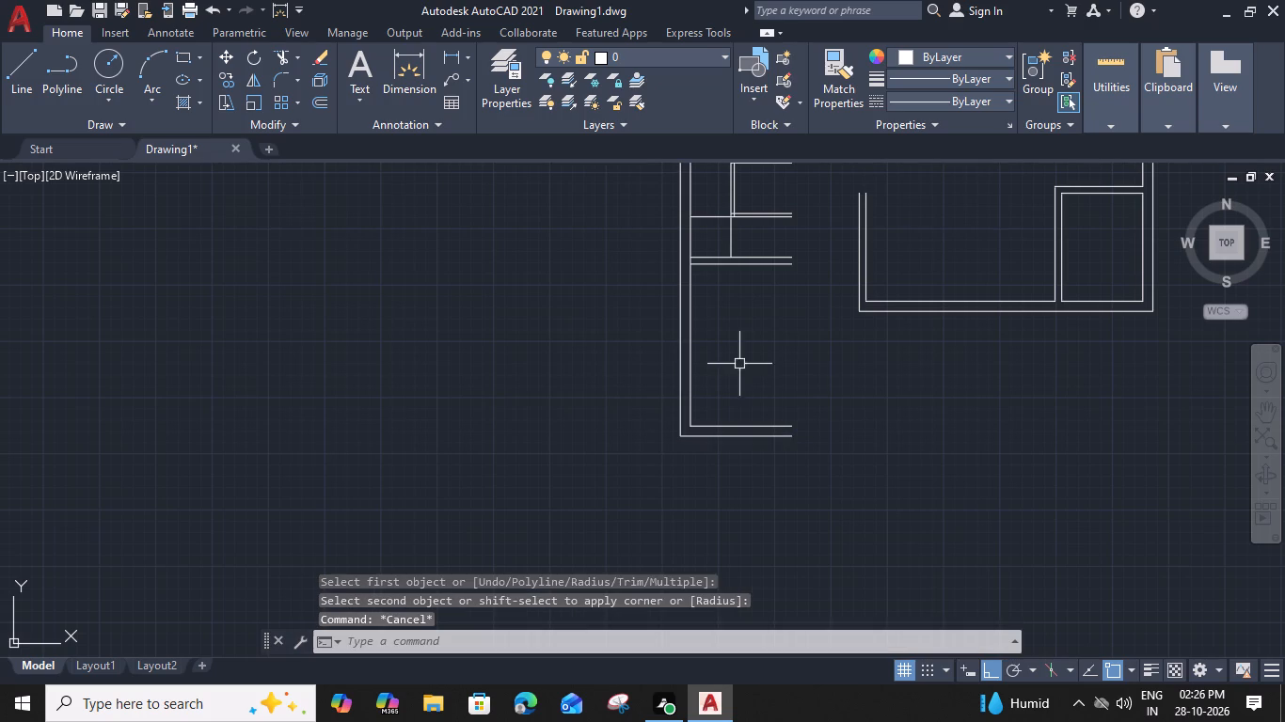
Trim the left wall's inner line between the two lines of the 6" partition above the lower-left room.
middle_click_drag(791, 381, 717, 481)
type("tr")
key("space")
scroll(610, 299, "up", 2)
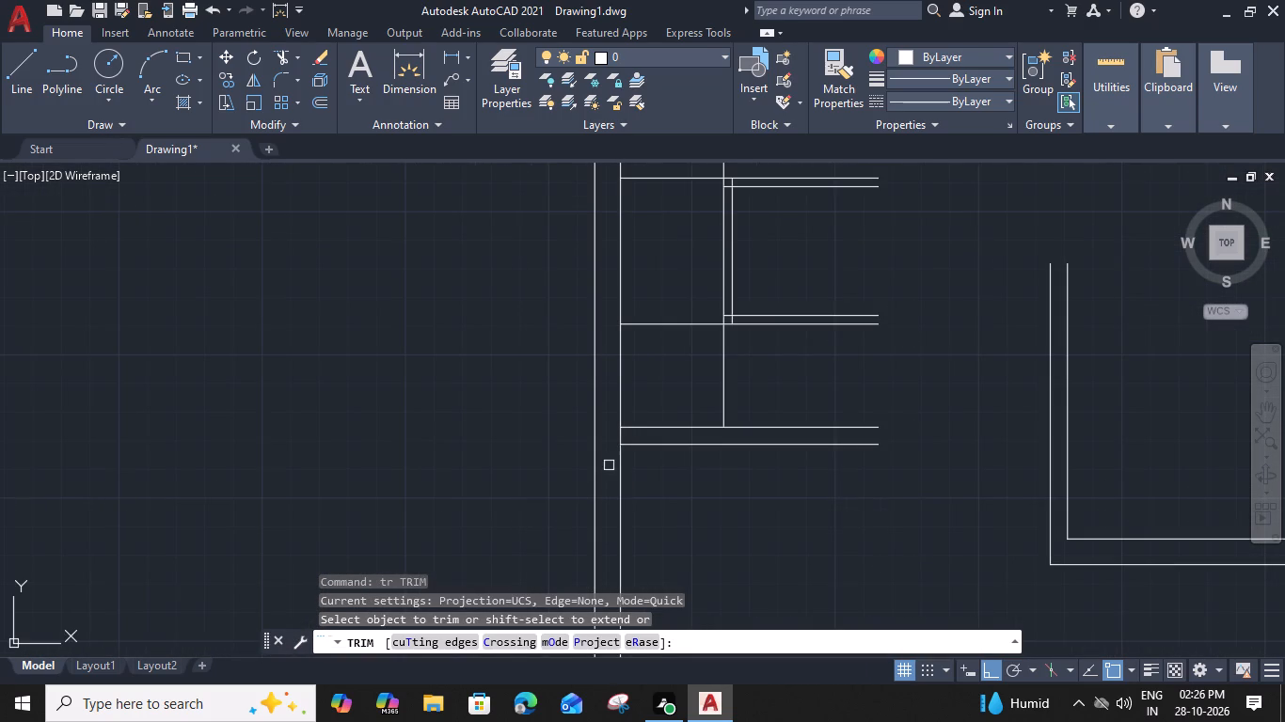
left_click(620, 439)
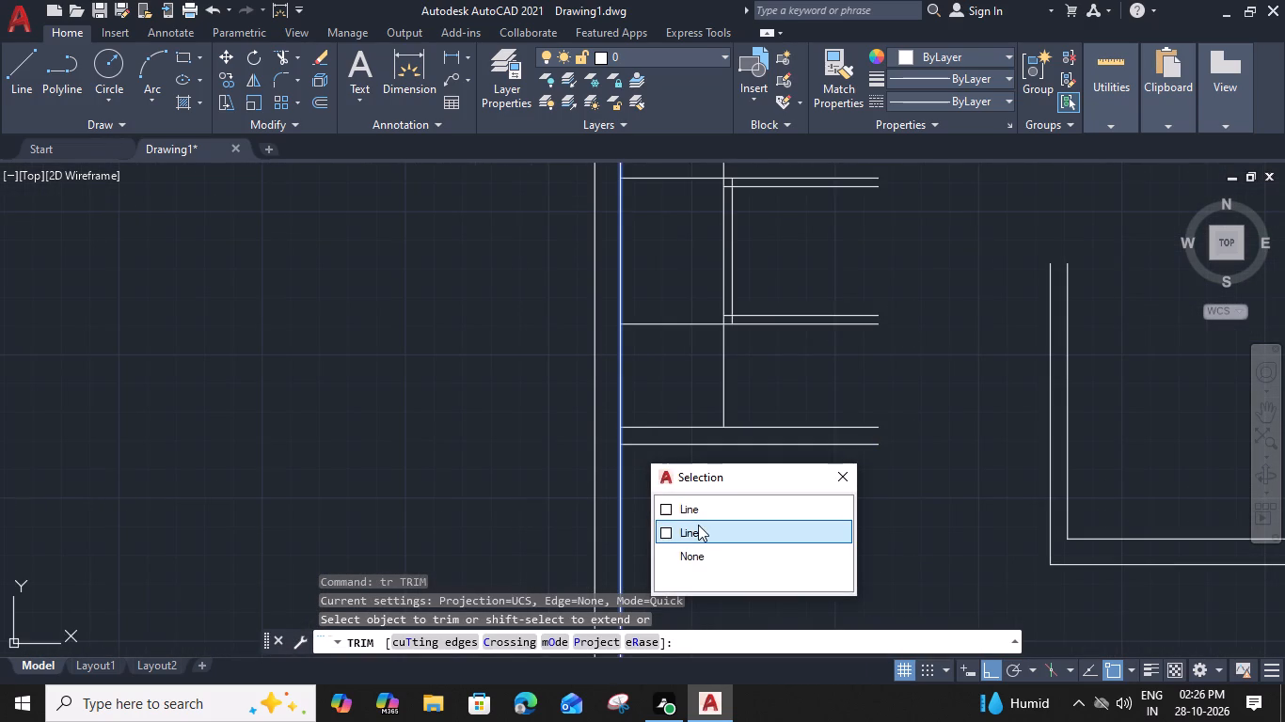
left_click(698, 525)
key("Escape")
Offset the left wall's inner line in the lower-left room 11' to the right.
scroll(761, 482, "down", 2)
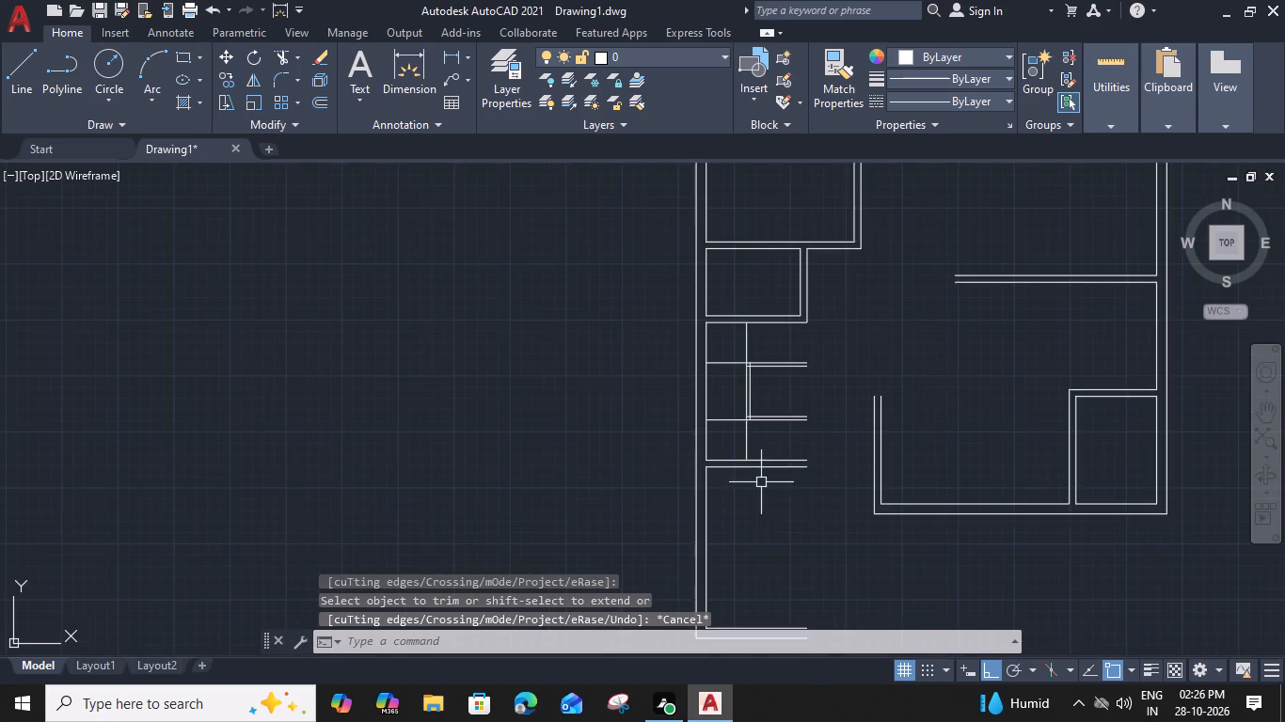
middle_click_drag(778, 533, 730, 381)
left_click(651, 373)
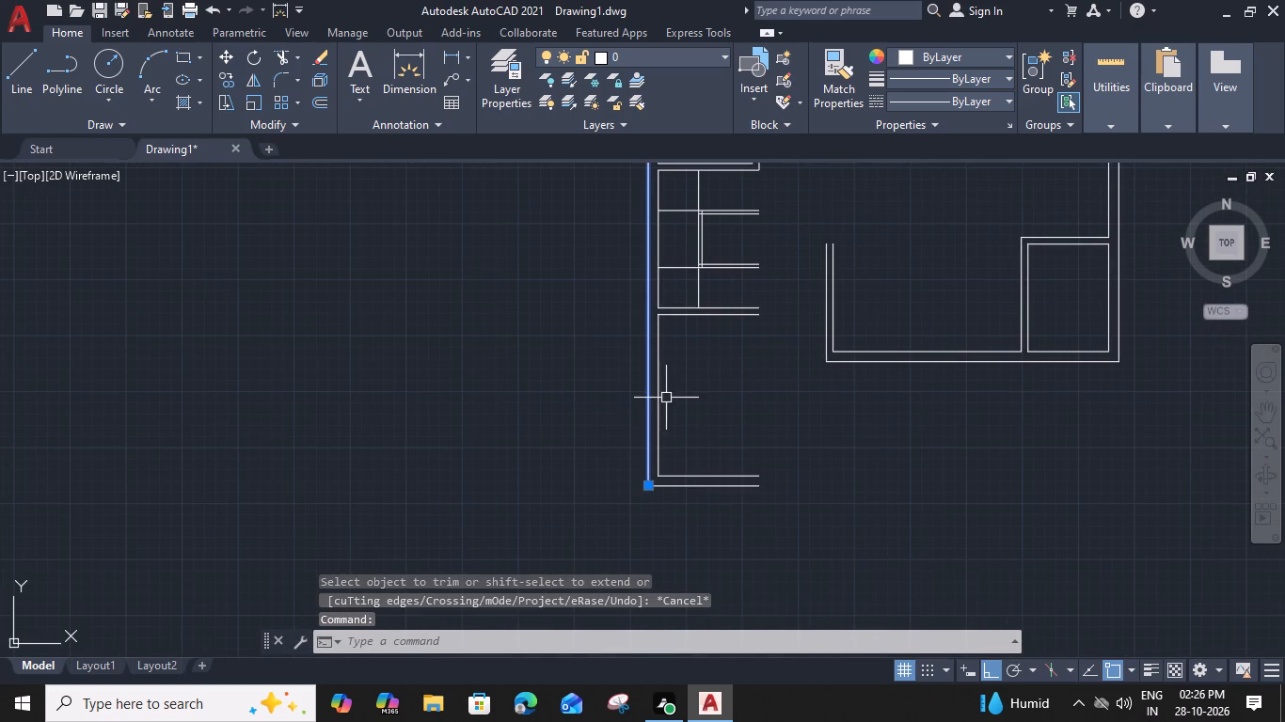
key("Escape")
left_click(661, 386)
type("o")
key("space")
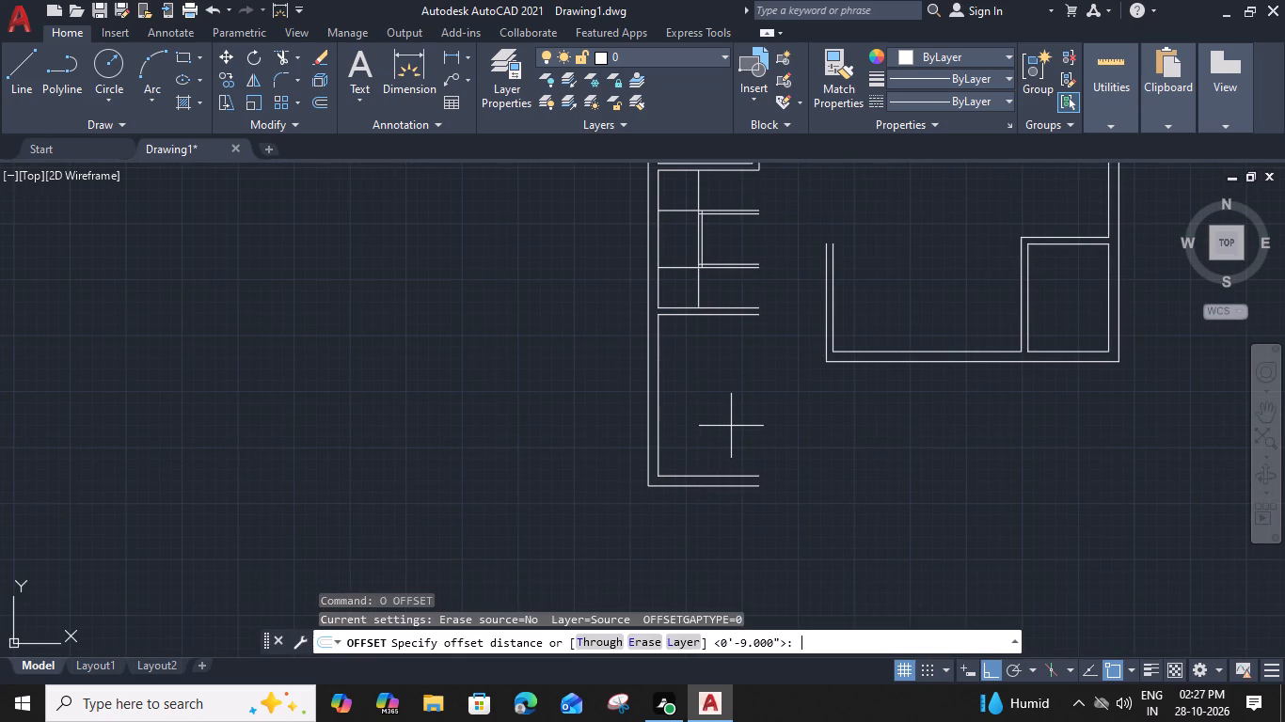
type("11")
key("apostrophe")
key("space")
left_click(775, 447)
key("Escape")
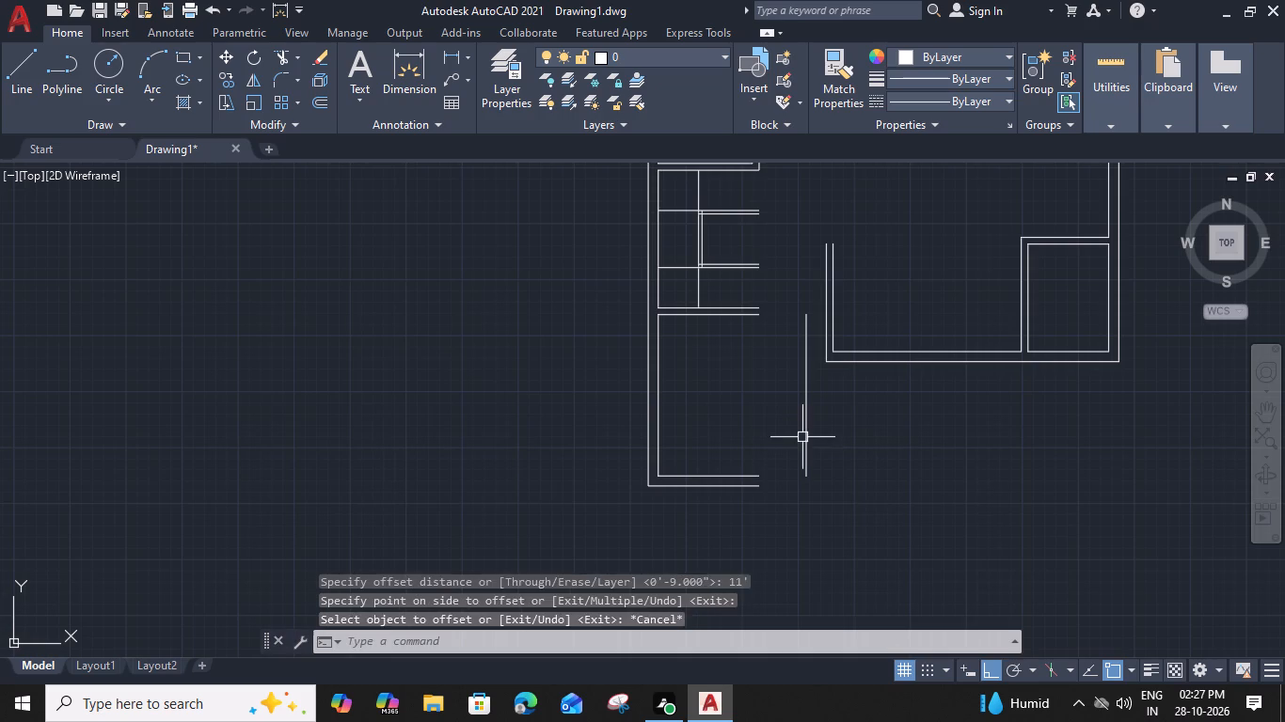
Offset the new vertical line 6" to the right to form the room's right-hand wall.
left_click(810, 436)
key("o")
key("space")
type("6")
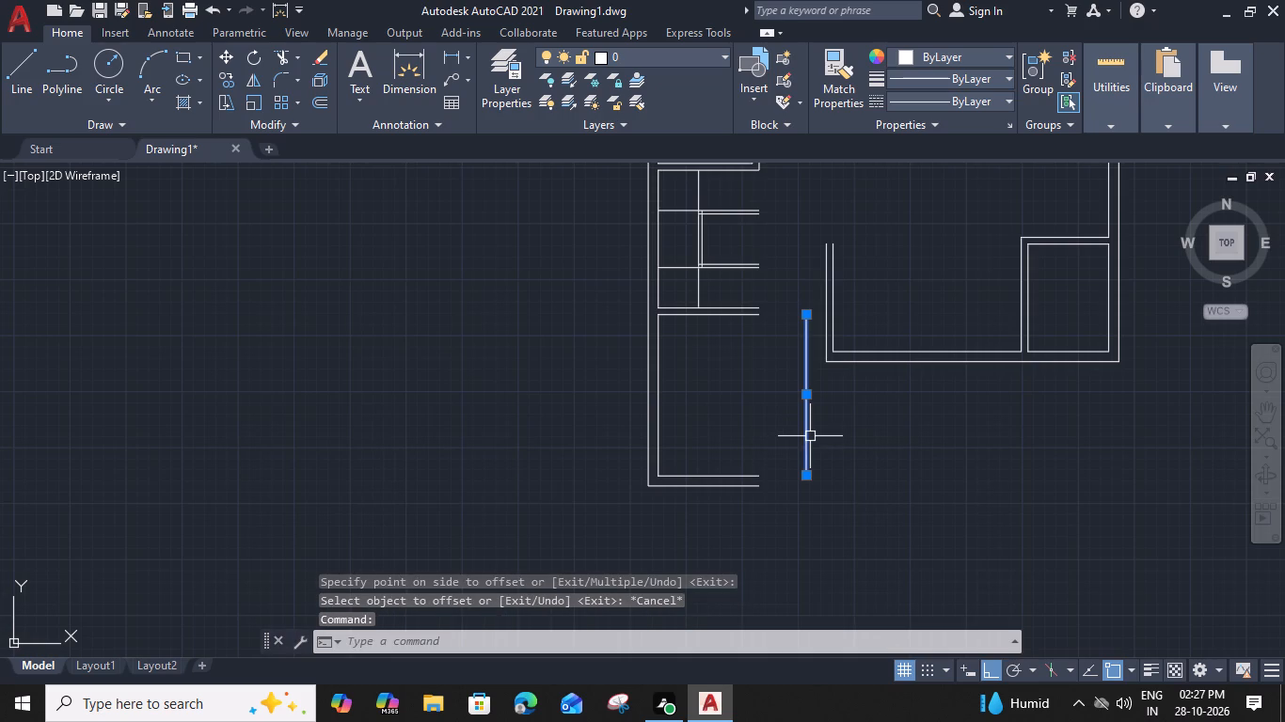
key("shift+quotedbl")
key("Return")
left_click(848, 459)
key("Escape")
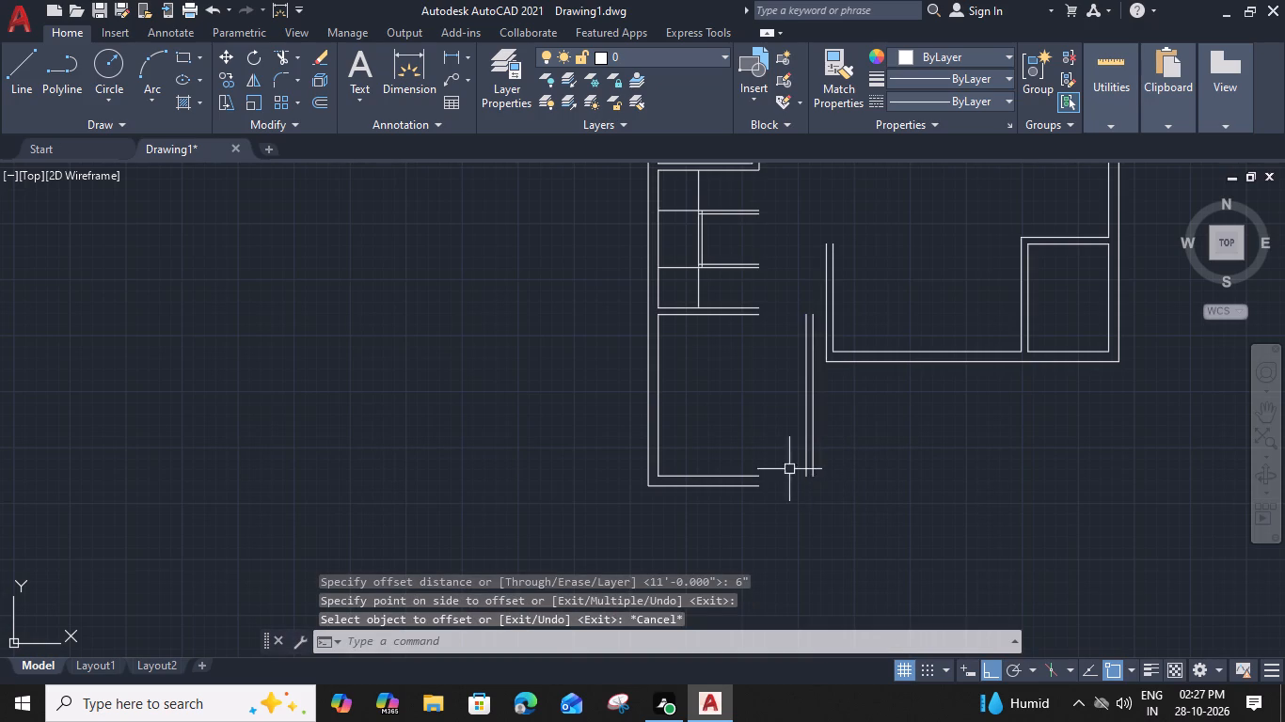
Fillet the inner and outer lines of the bottom wall with the matching lines of the room's right-hand wall.
type("f")
key("space")
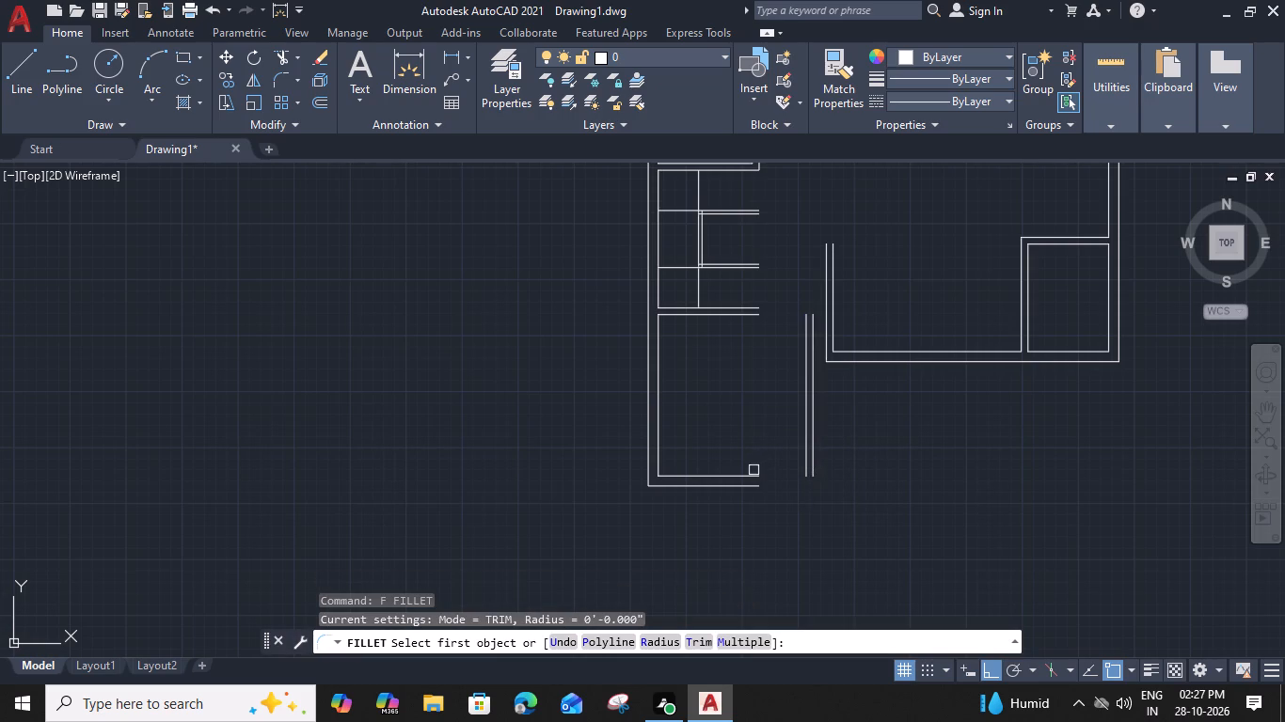
left_click(754, 475)
left_click(802, 466)
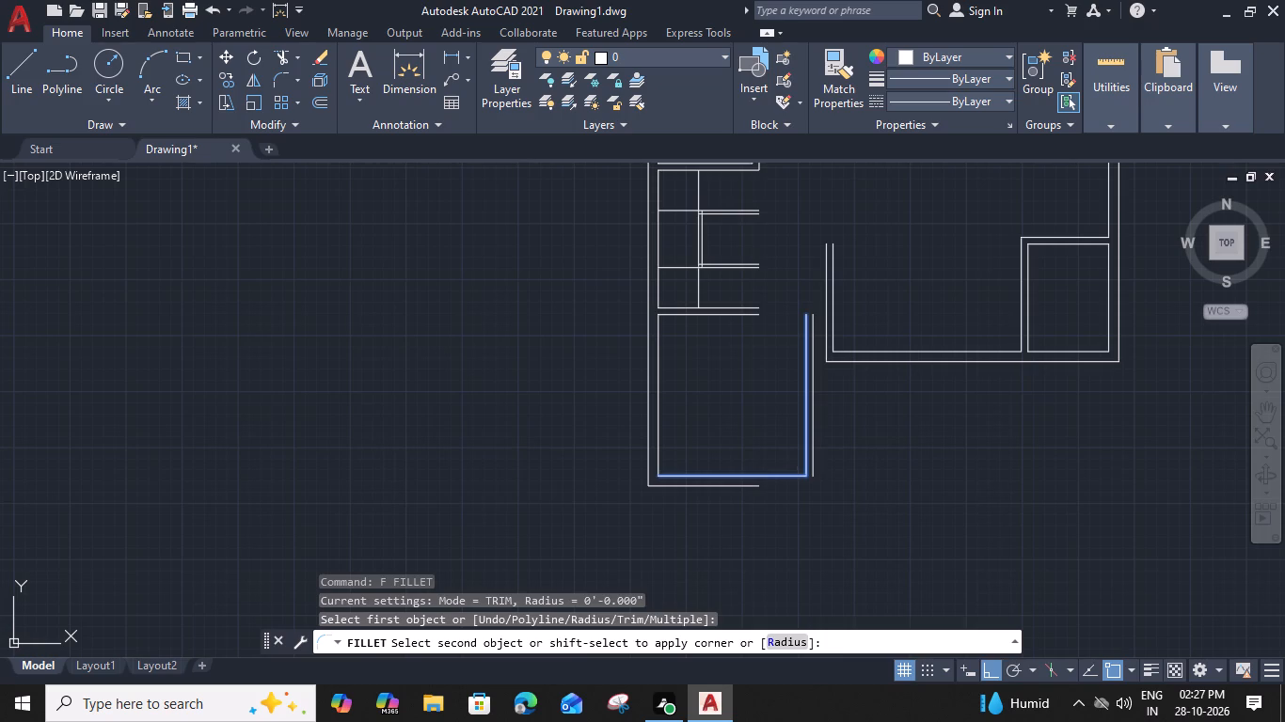
key("space")
left_click(747, 484)
left_click(815, 472)
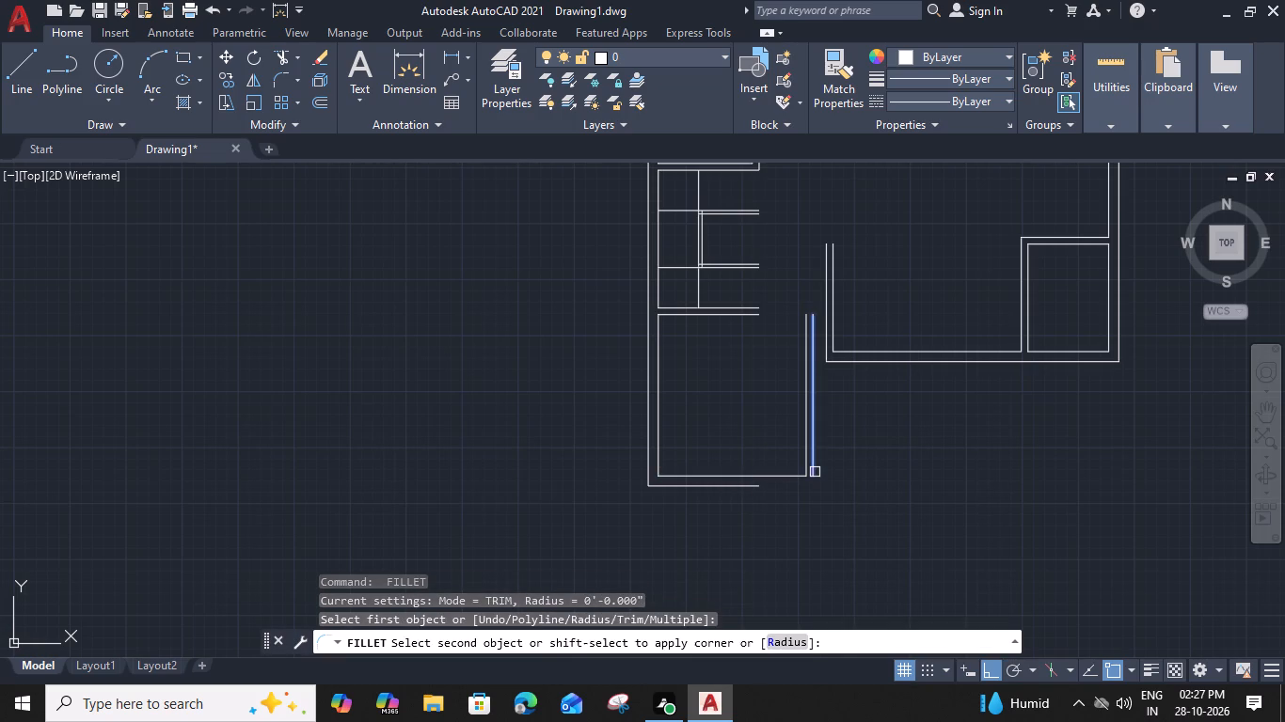
left_click(749, 487)
Fillet both lines of the lower-left room's top partition with the matching lines of its right-hand wall.
middle_click_drag(788, 376, 751, 473)
key("space")
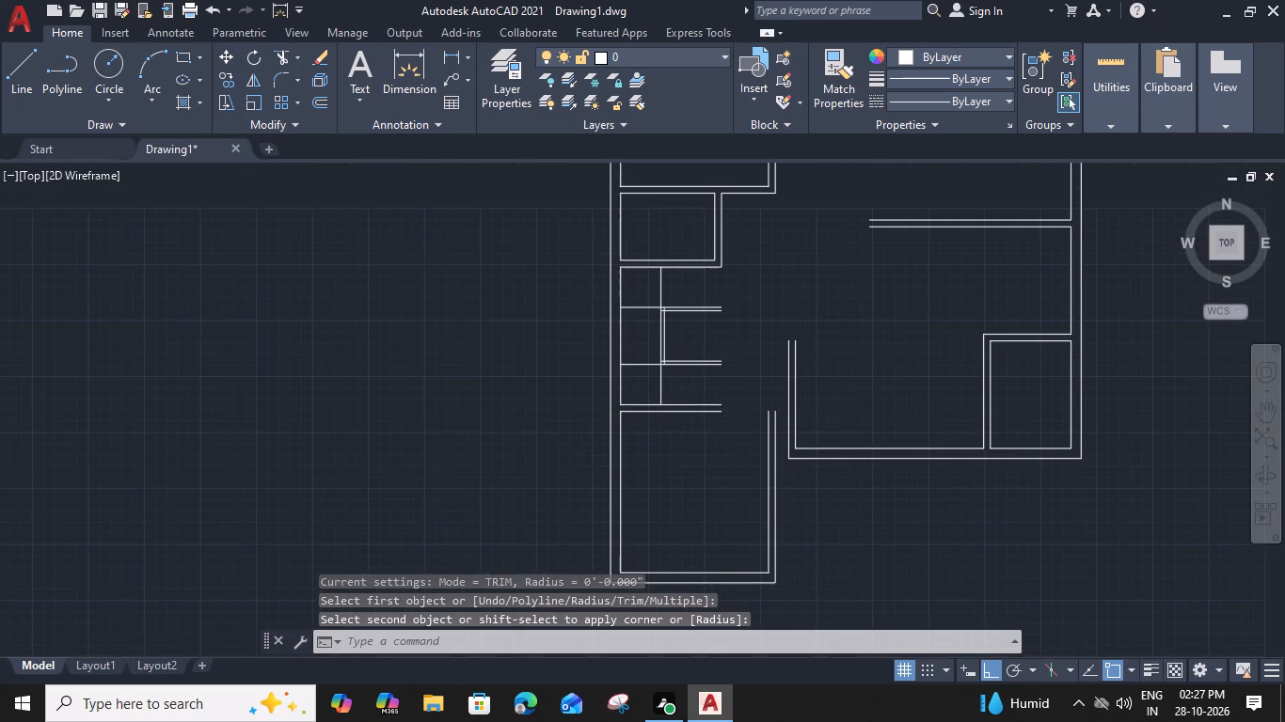
scroll(733, 398, "up", 1)
left_click(707, 419)
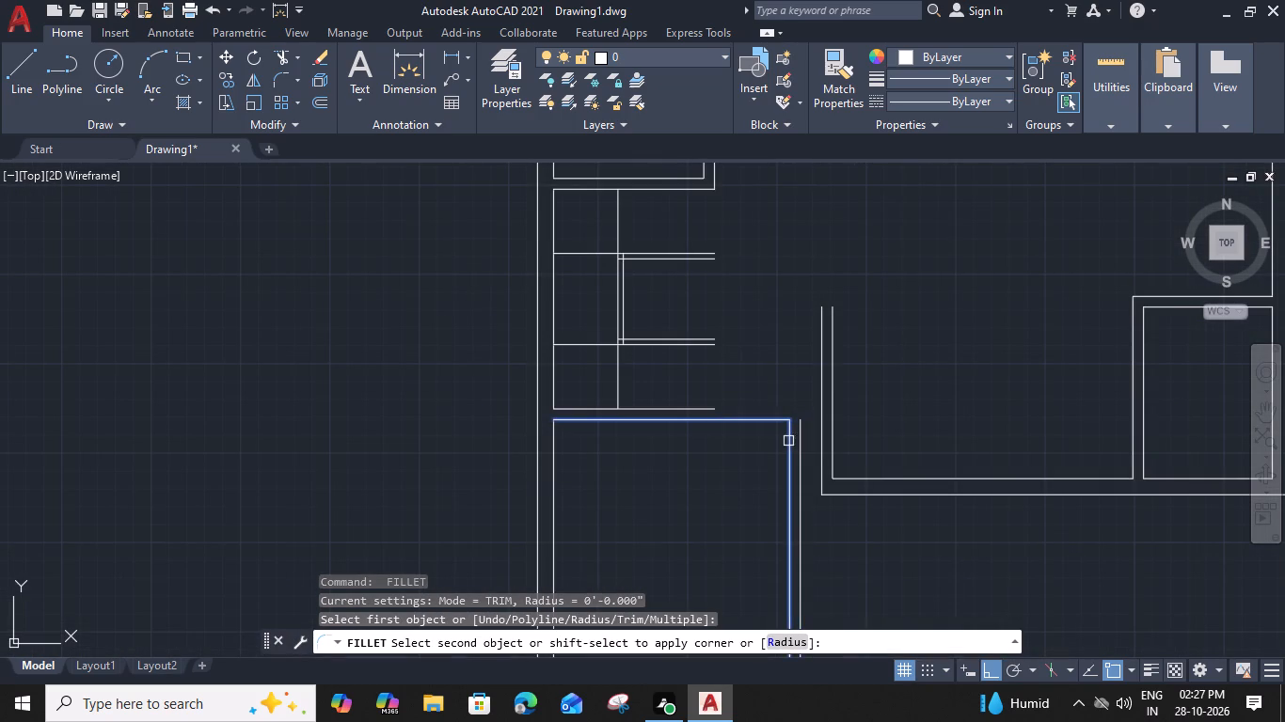
left_click(787, 441)
key("space")
left_click(705, 407)
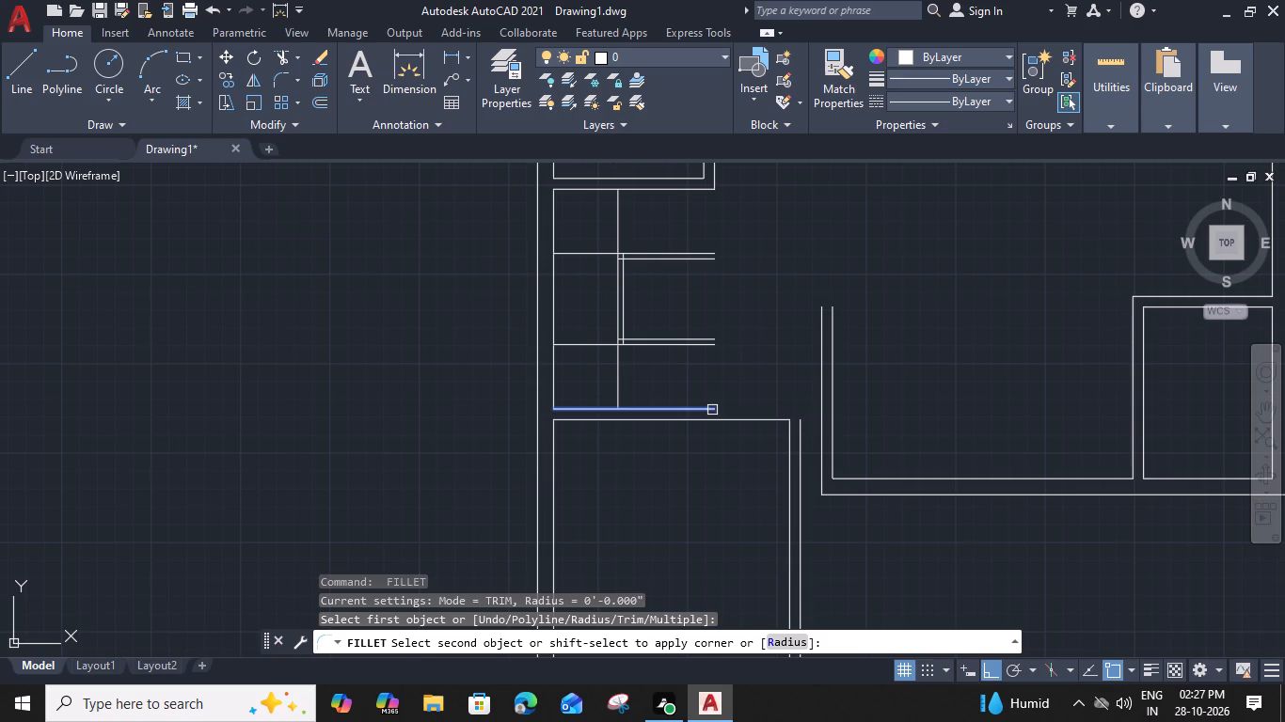
left_click(797, 432)
key("Escape")
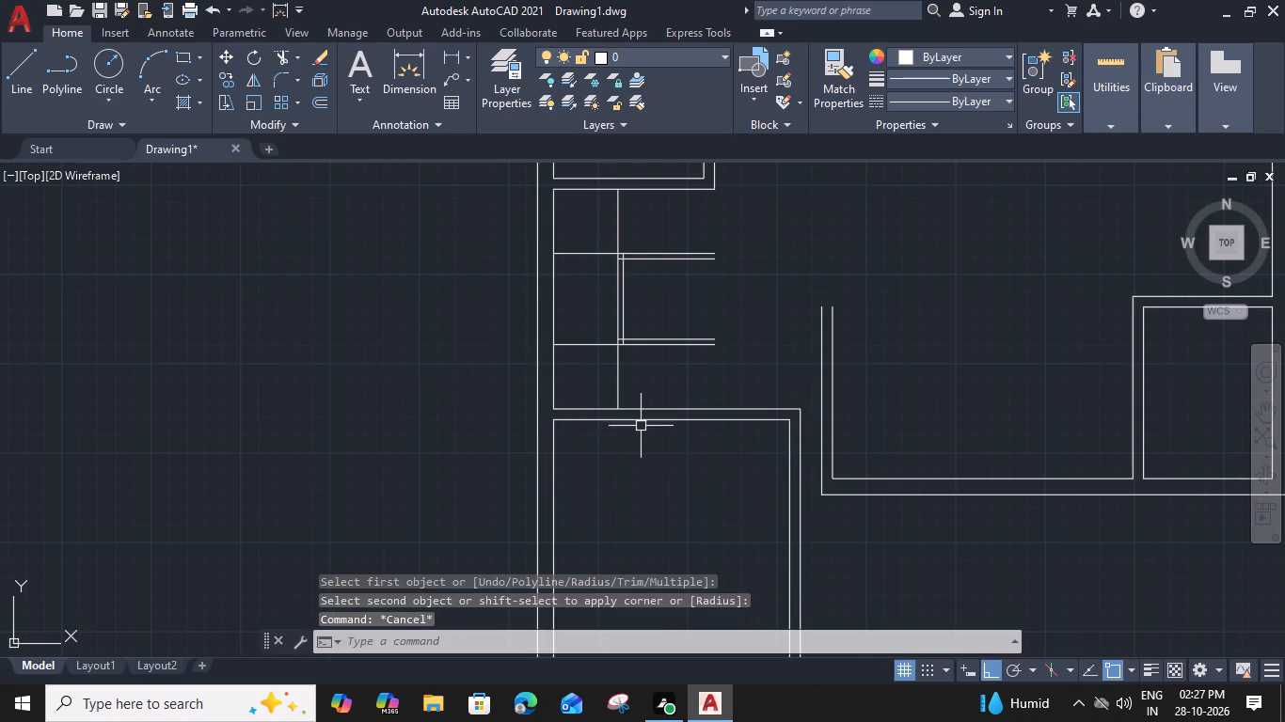
Erase the two double-line horizontal partitions projecting from the right outer wall.
scroll(639, 425, "down", 1)
middle_click_drag(756, 494, 626, 443)
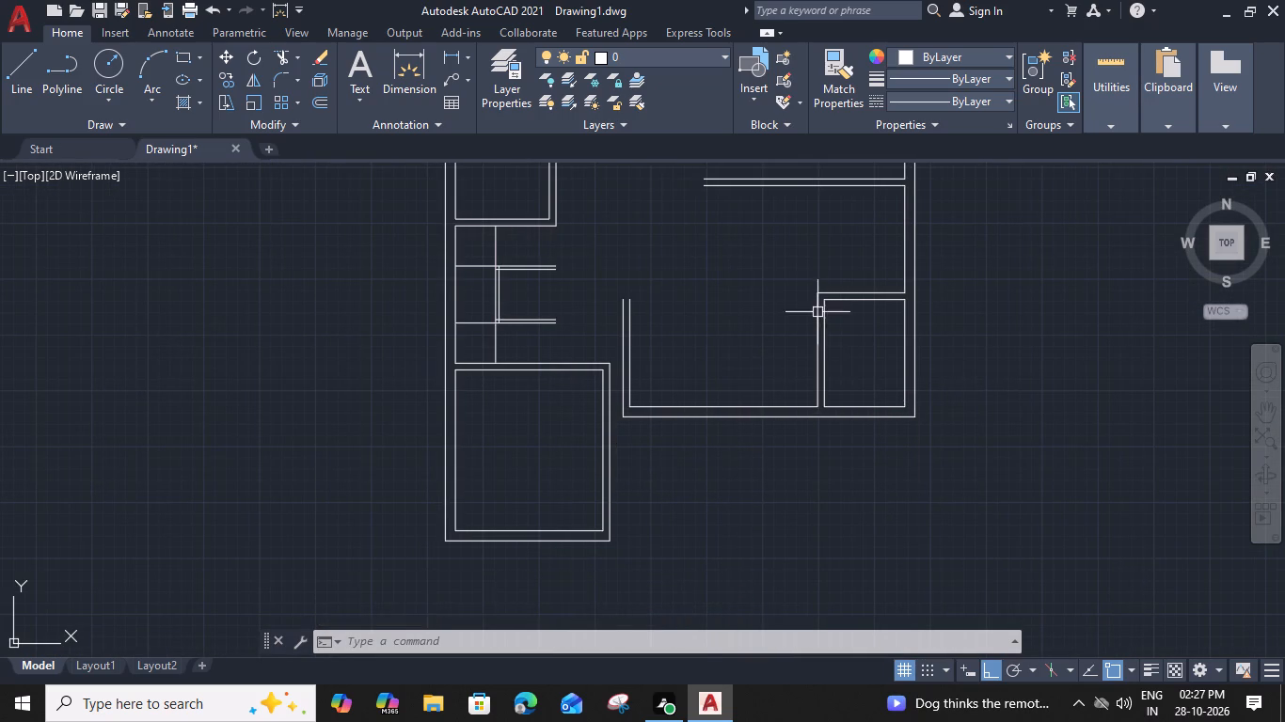
scroll(799, 306, "down", 2)
middle_click_drag(796, 292, 740, 350)
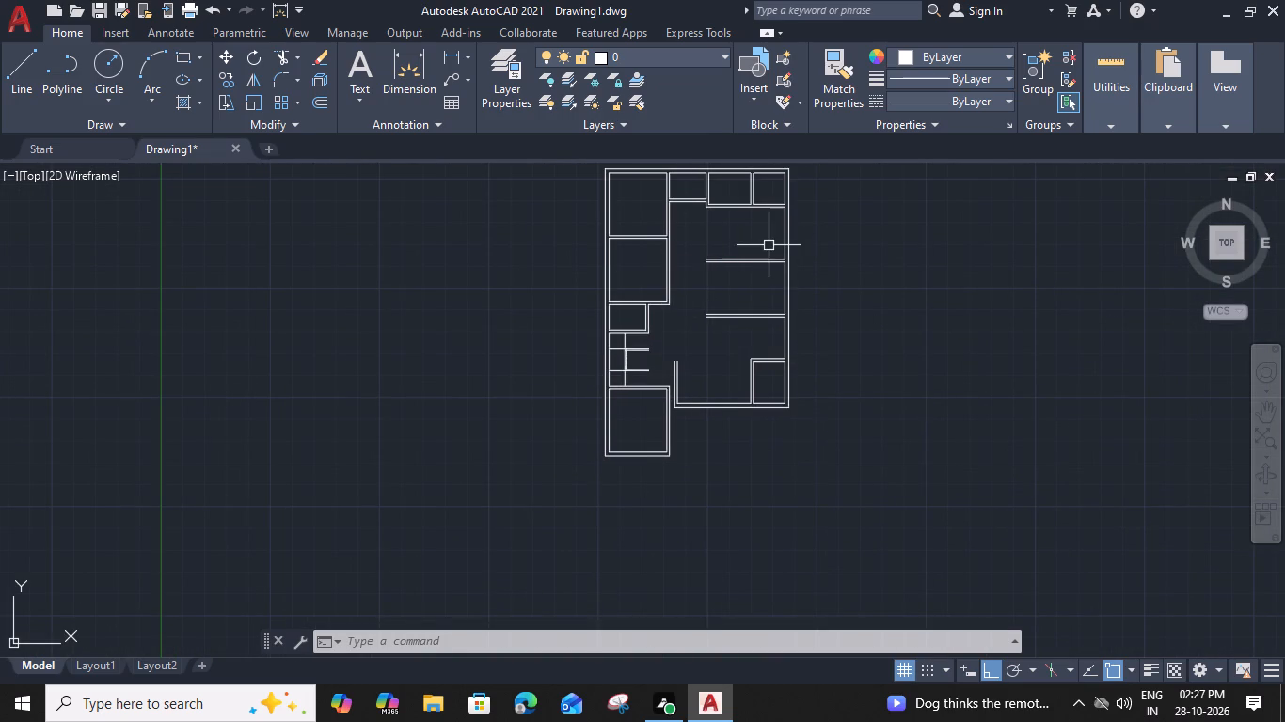
left_click(769, 245)
left_click(723, 329)
key("Delete")
Erase the two lower segments of the right wall's inner line above the small lower-right room.
scroll(799, 295, "up", 1)
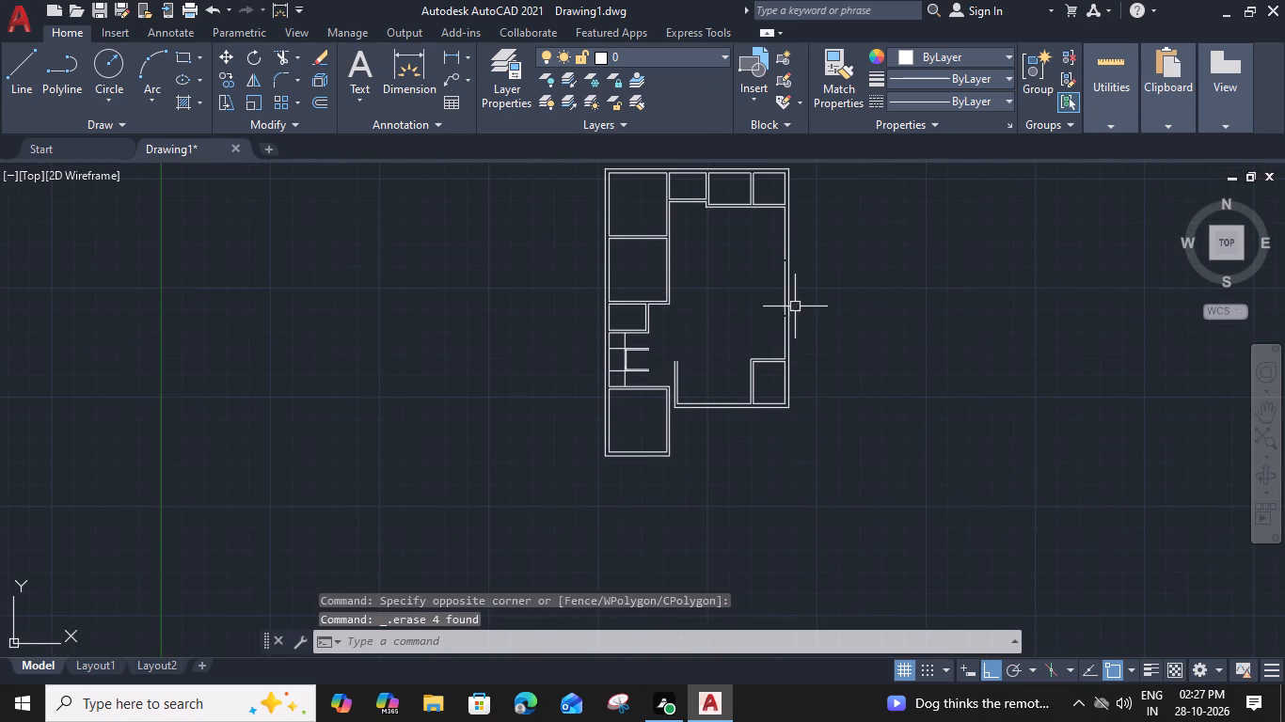
left_click(776, 275)
key("Delete")
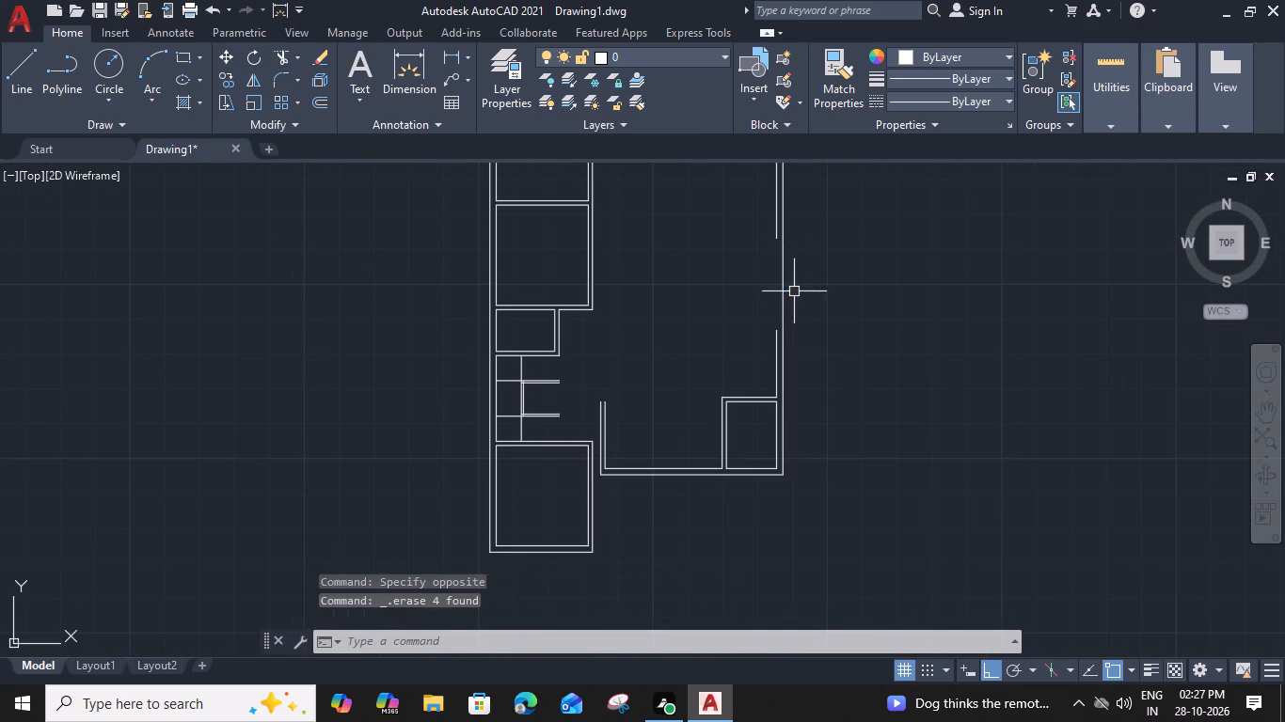
left_click(775, 354)
key("Delete")
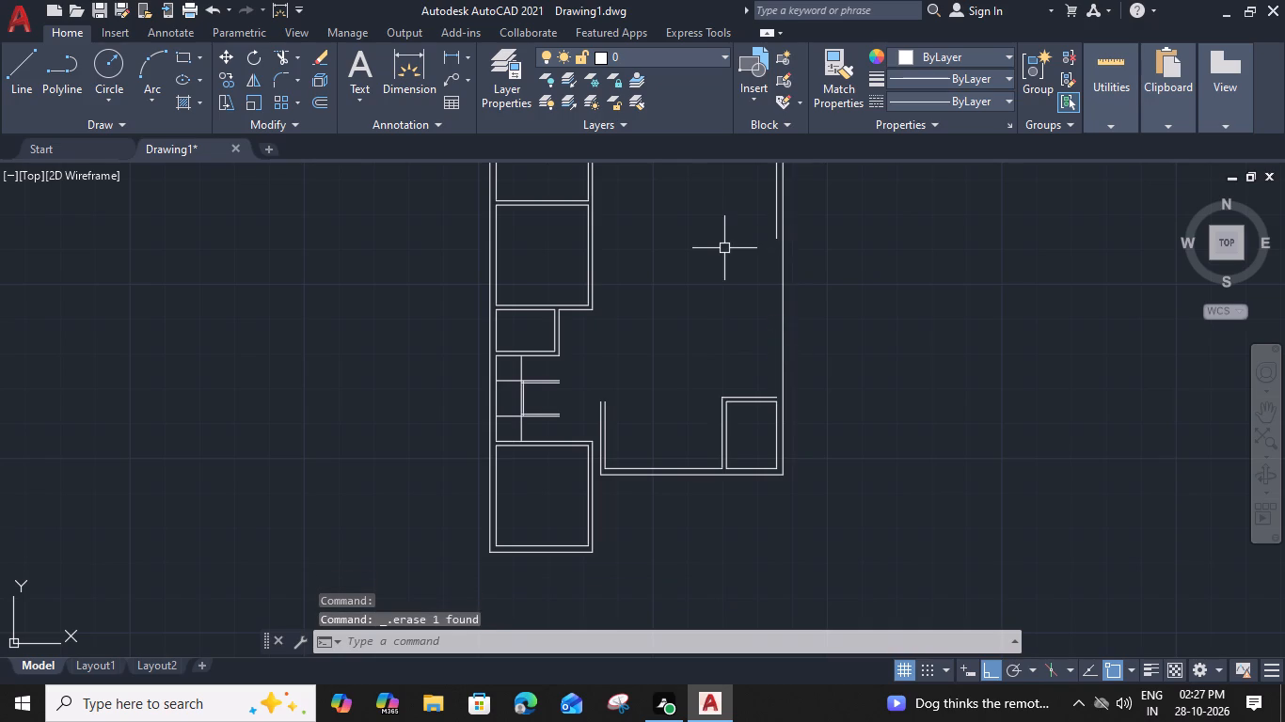
Extend the remaining upper inner line of the right wall down to the lower-right room's top partition.
key("e")
type("x")
key("space")
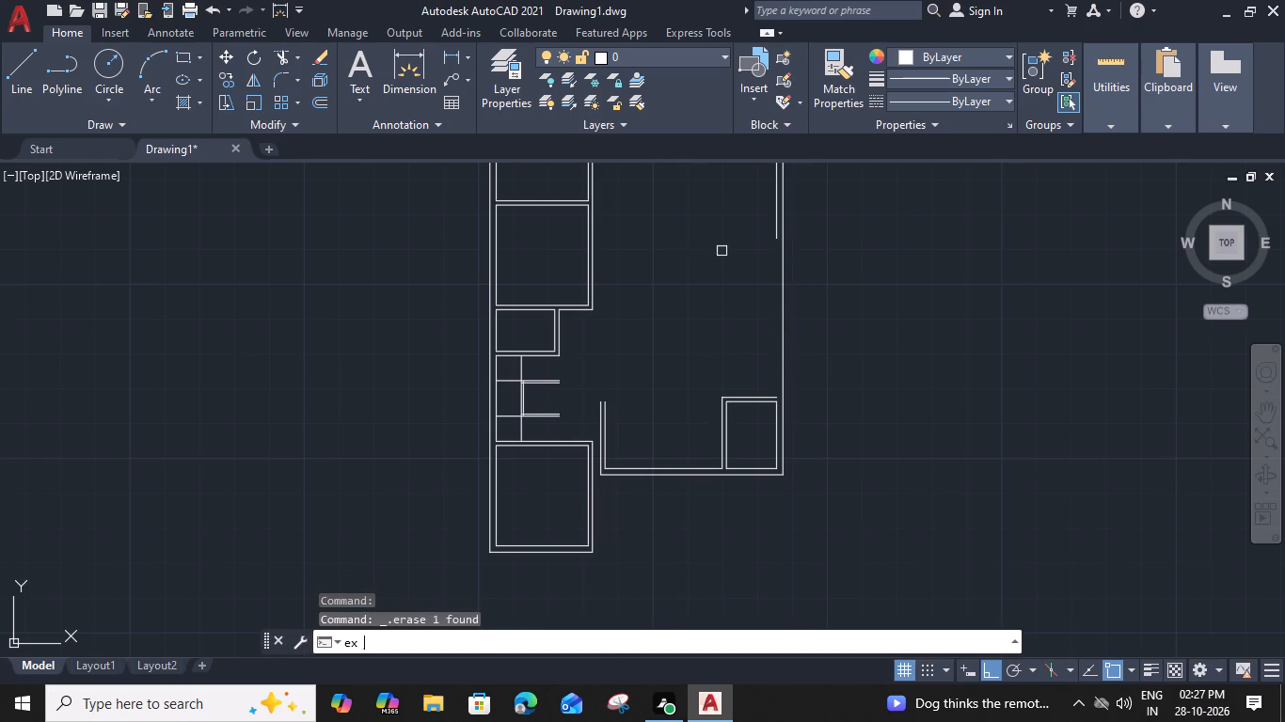
left_click(772, 230)
key("Escape")
Draw a horizontal line from the second left room's lower-right outer corner to the right wall's inner line.
middle_click_drag(682, 261, 690, 341)
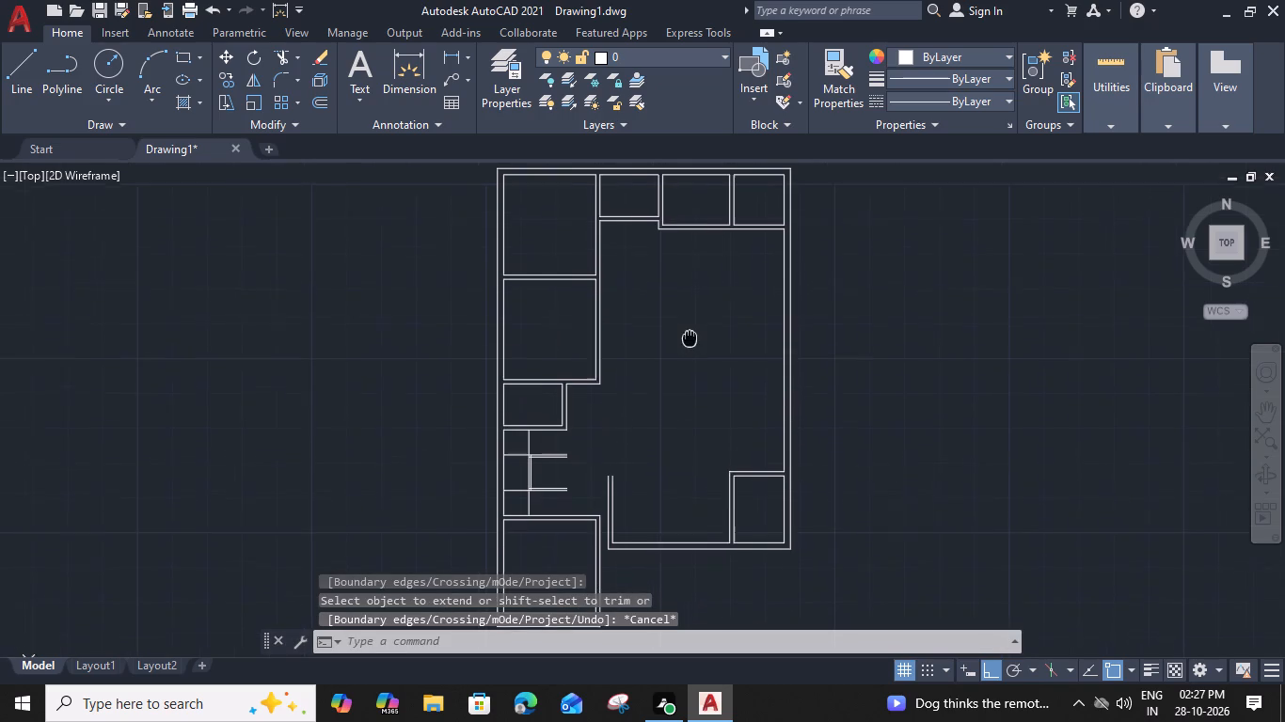
middle_click_drag(690, 341, 692, 344)
middle_click_drag(584, 357, 586, 329)
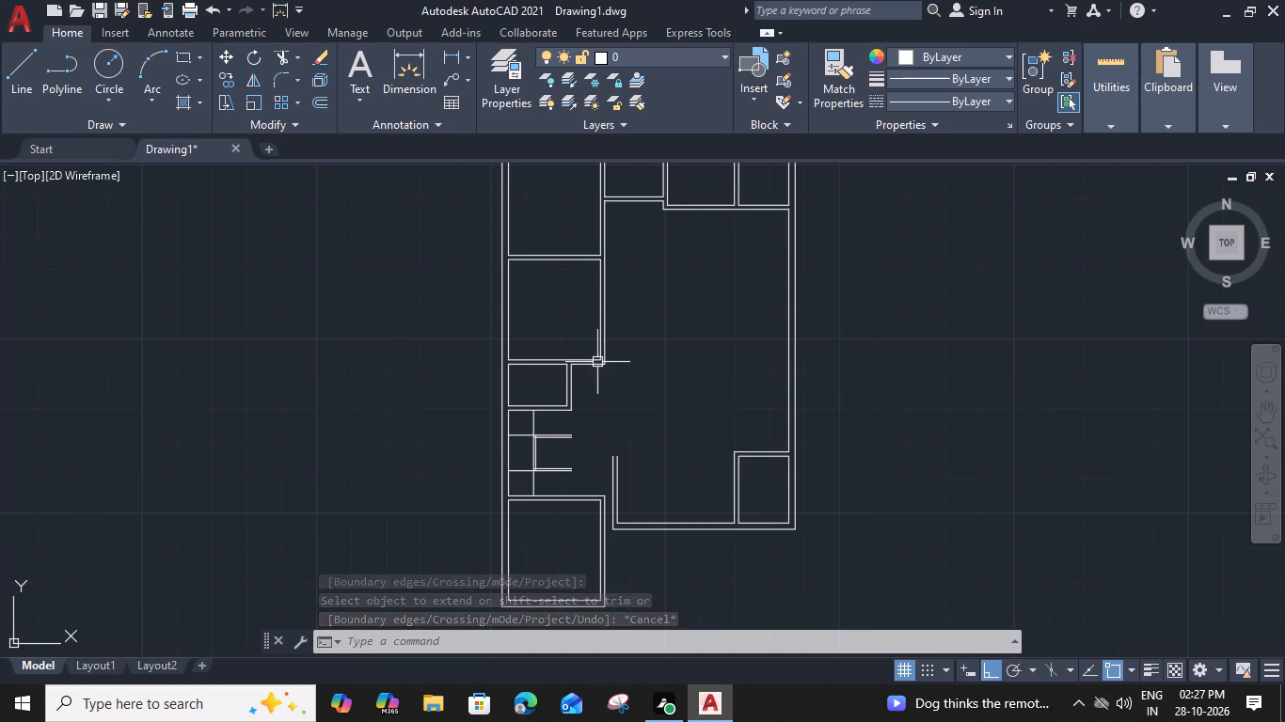
type("l")
key("space")
scroll(626, 384, "up", 1)
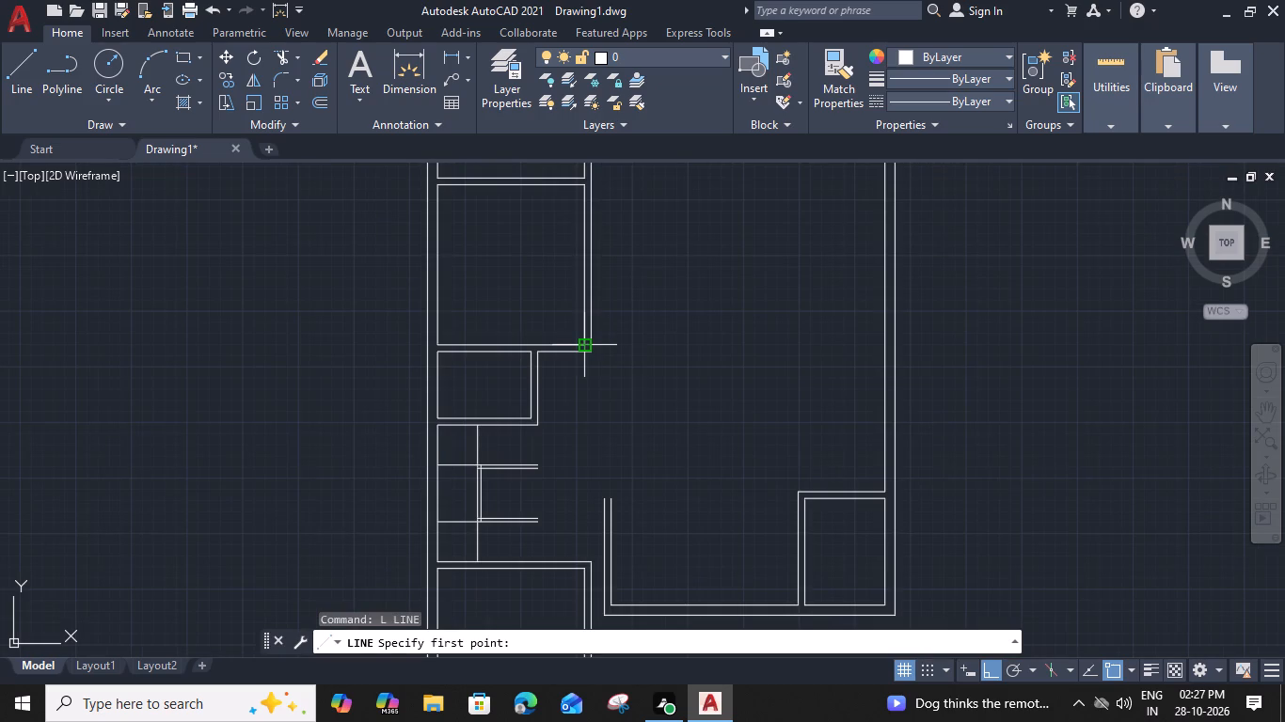
left_click(595, 345)
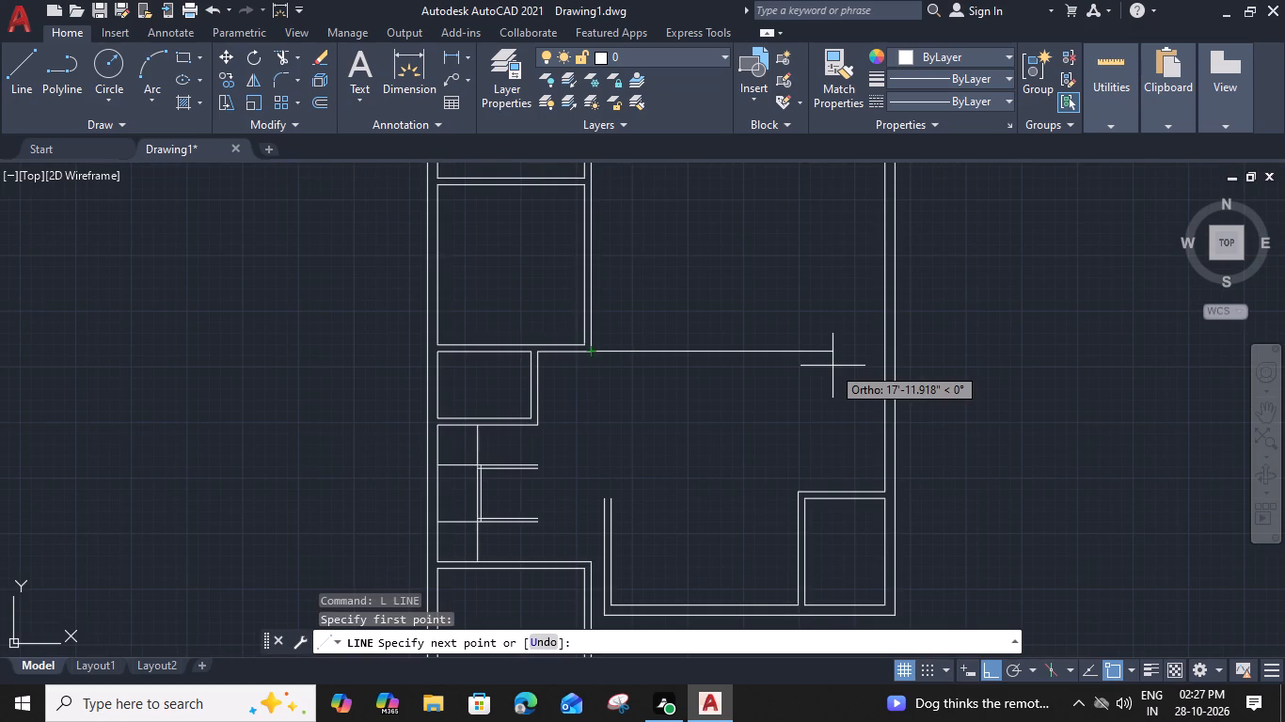
left_click(882, 353)
key("space")
Draw a parallel line above it, level with the second left room's lower inner line, to the right wall's inner line.
scroll(597, 337, "up", 2)
key("space")
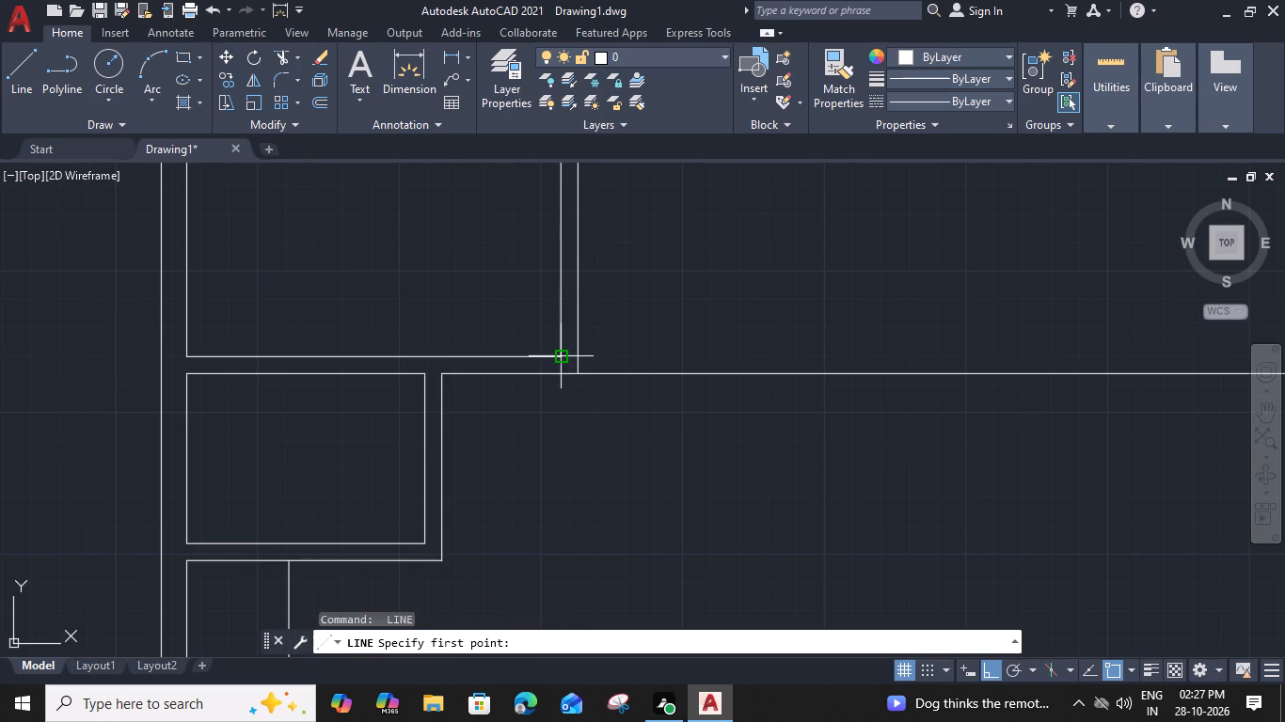
left_click(579, 354)
scroll(925, 374, "down", 2)
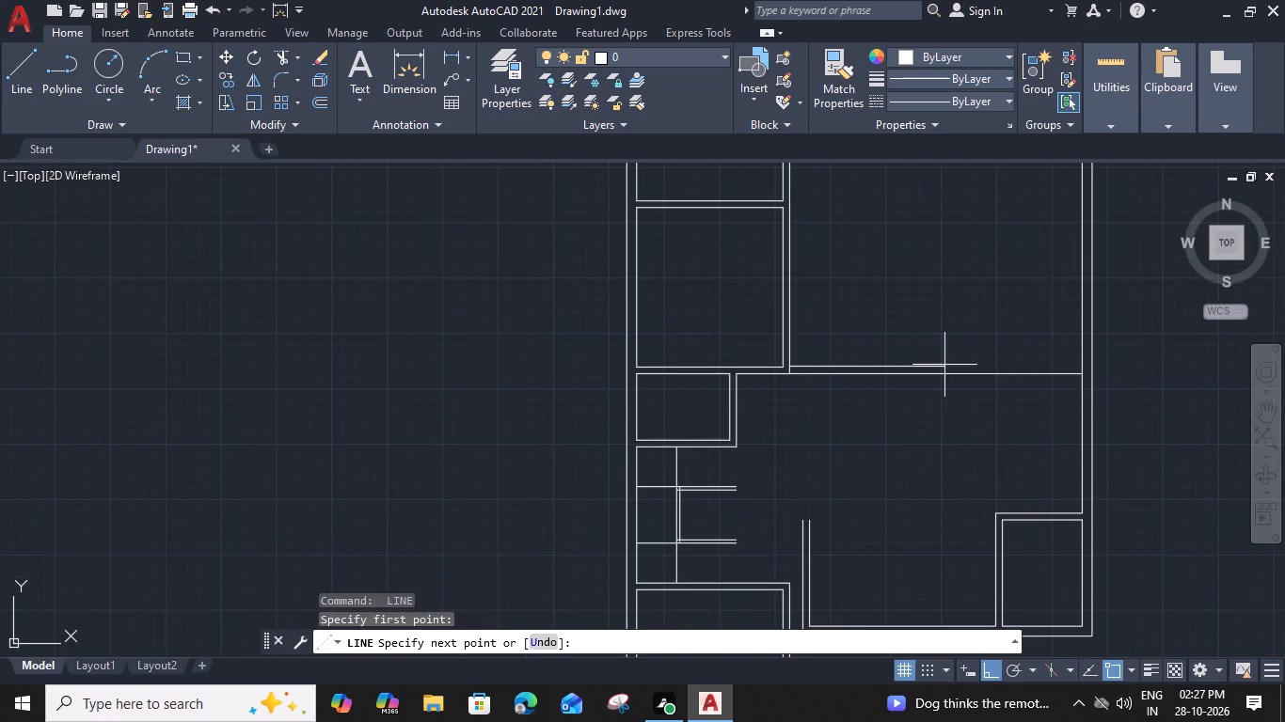
scroll(1081, 370, "up", 1)
left_click(1083, 360)
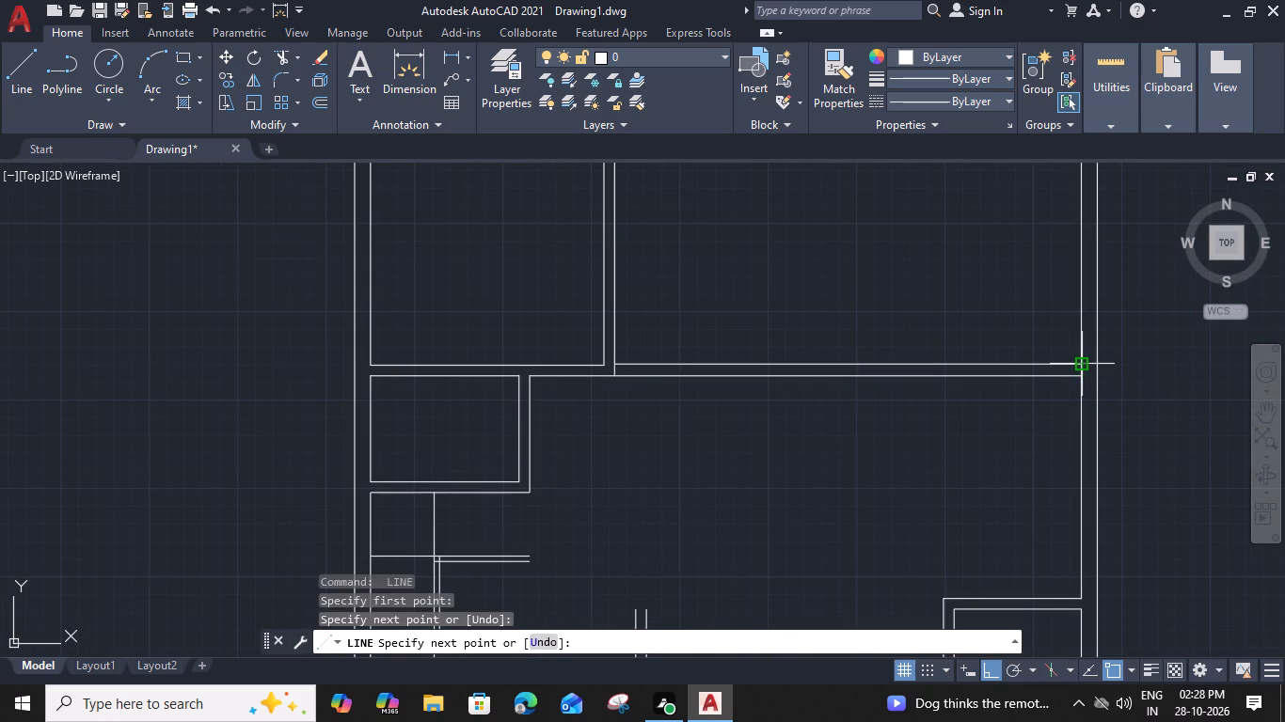
key("space")
Erase the four partition lines enclosing the small lower-right room.
scroll(1007, 406, "down", 3)
middle_click_drag(1000, 408, 962, 345)
scroll(958, 423, "up", 2)
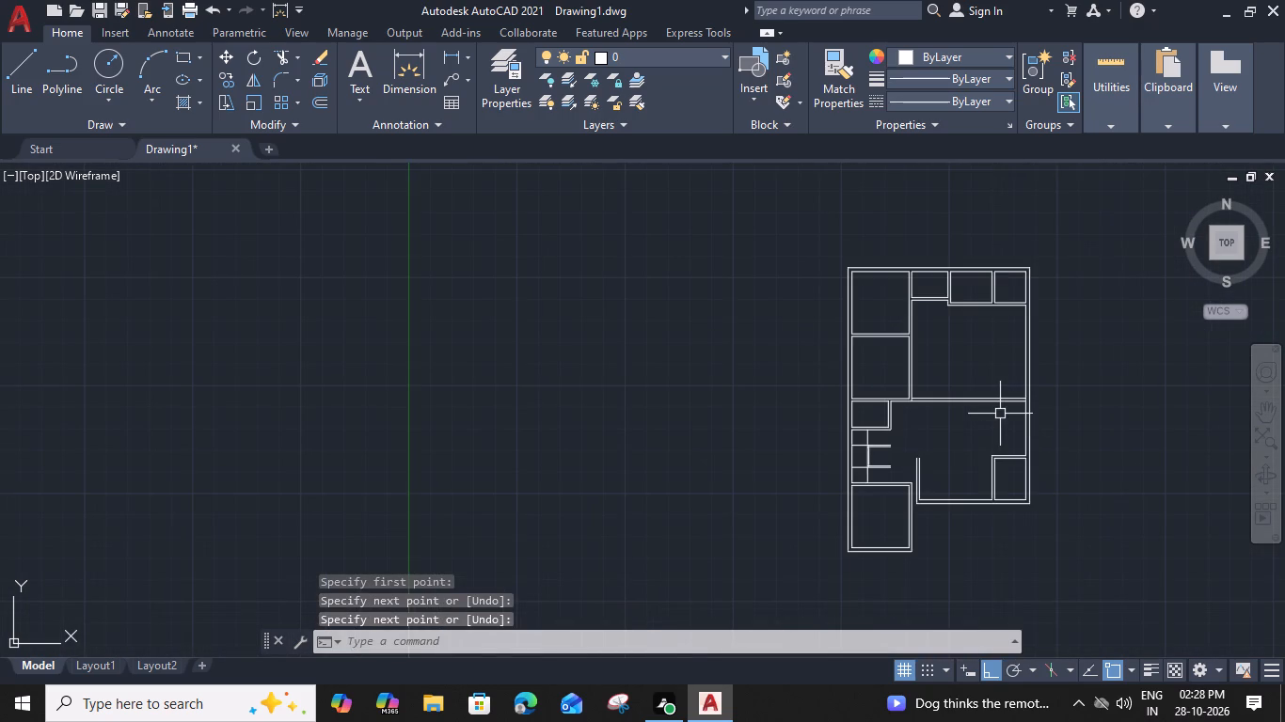
left_click(995, 340)
left_click(914, 426)
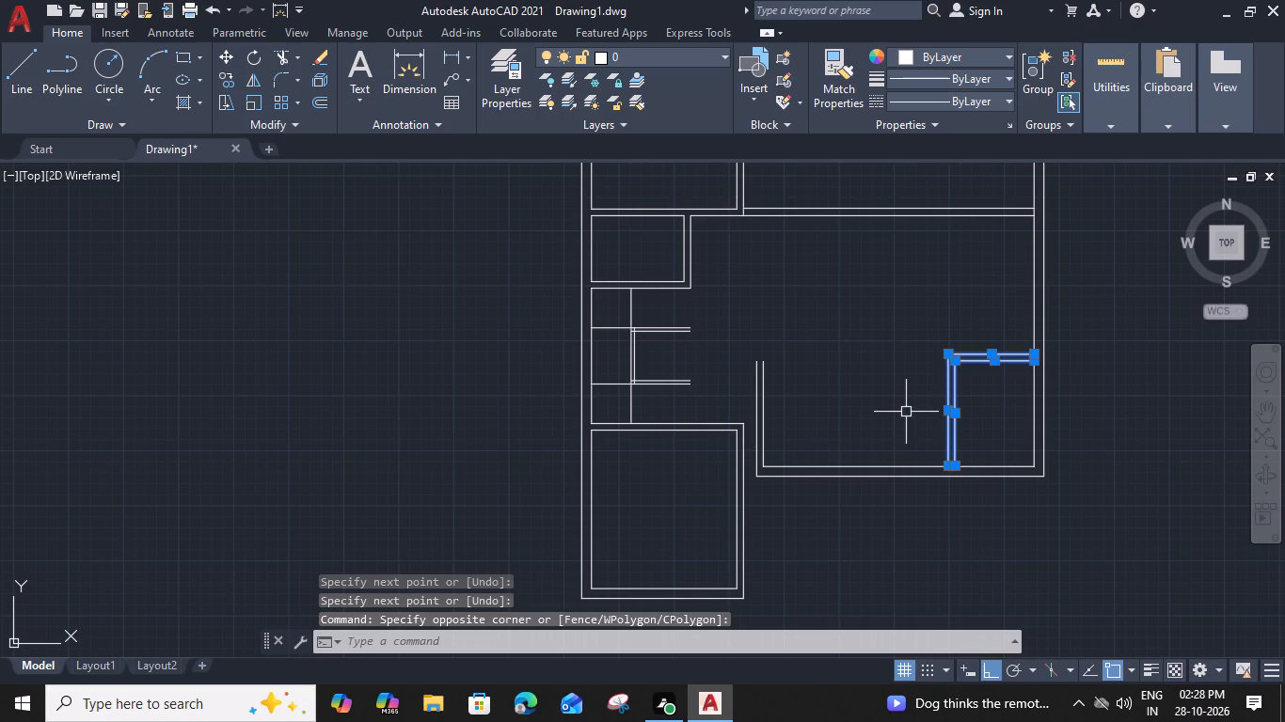
key("Delete")
Erase the leftover inner segments of the right and bottom walls where the lower-right room stood.
left_click(1036, 442)
key("Delete")
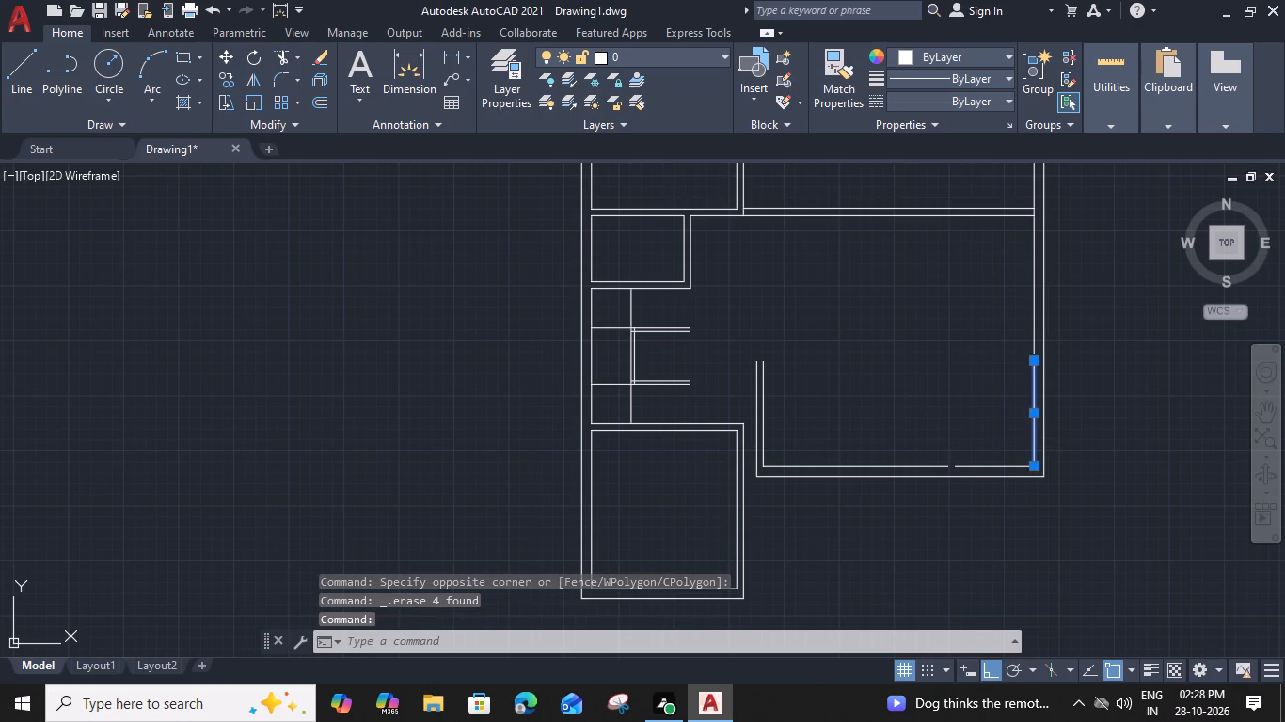
left_click(1007, 469)
key("Delete")
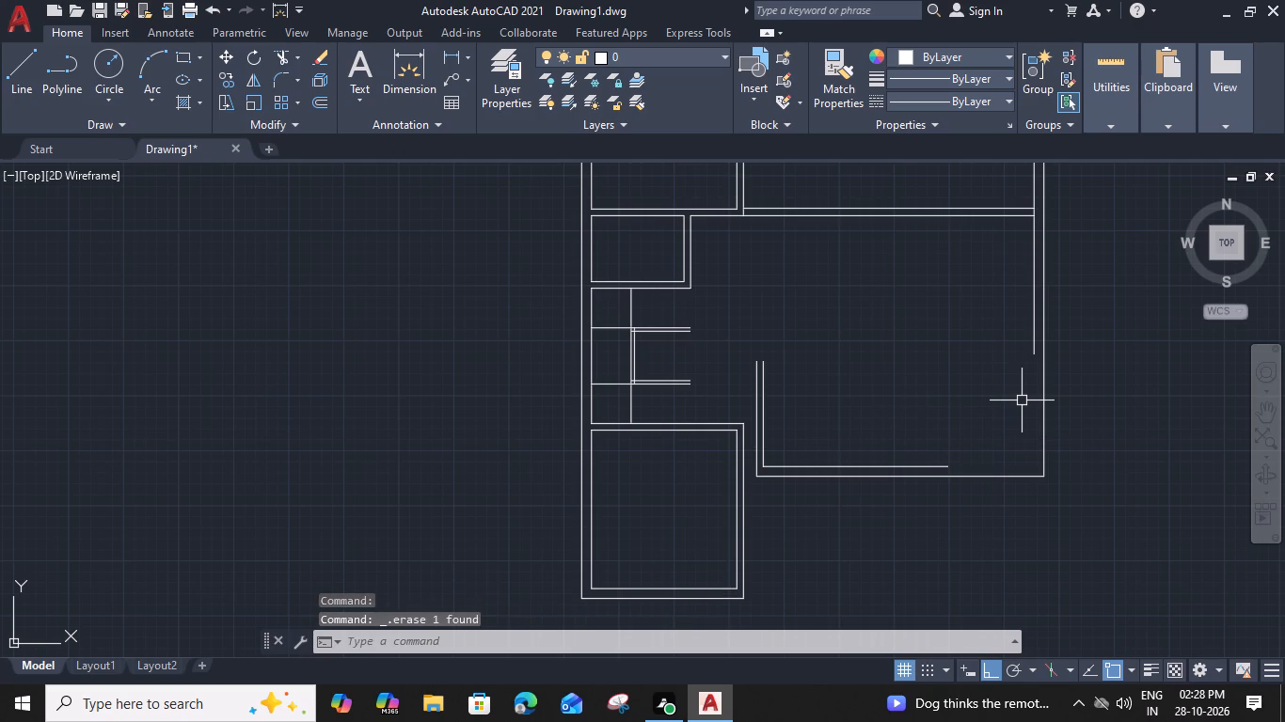
Extend the inner lines of the right wall and the lower-right bottom wall until they meet at the corner.
type("ex")
key("space")
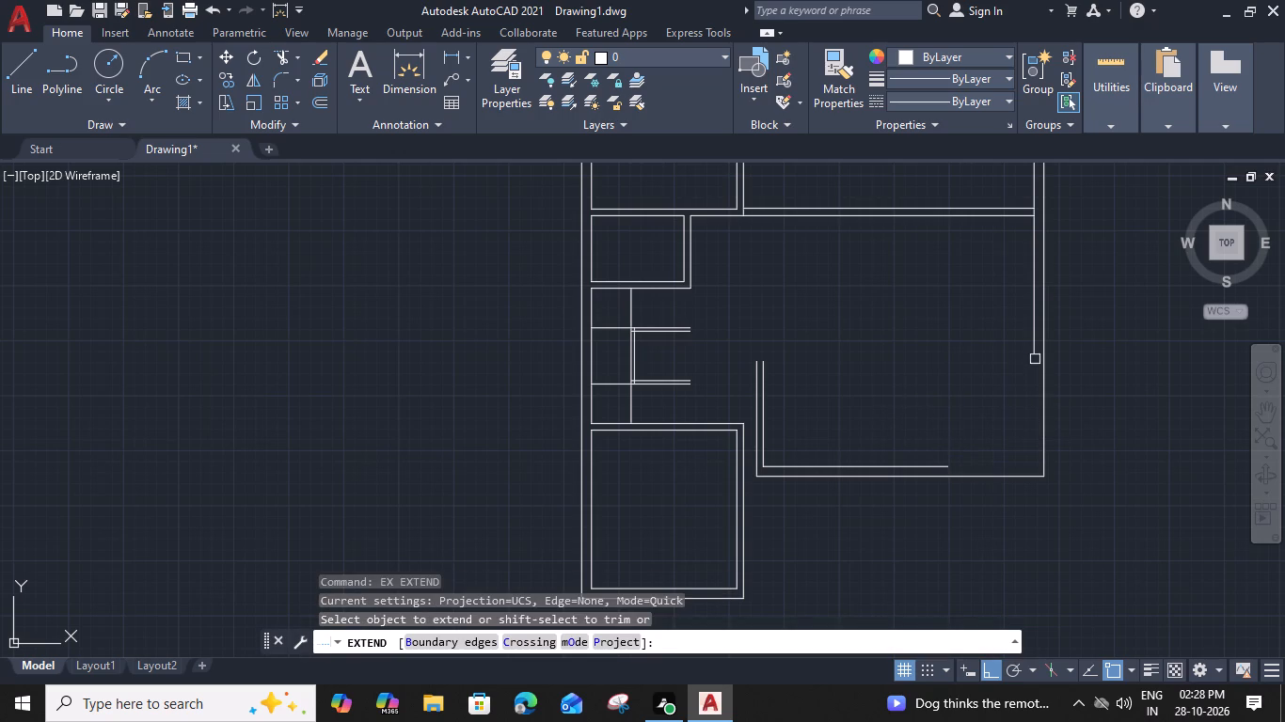
left_click(1034, 353)
left_click(932, 469)
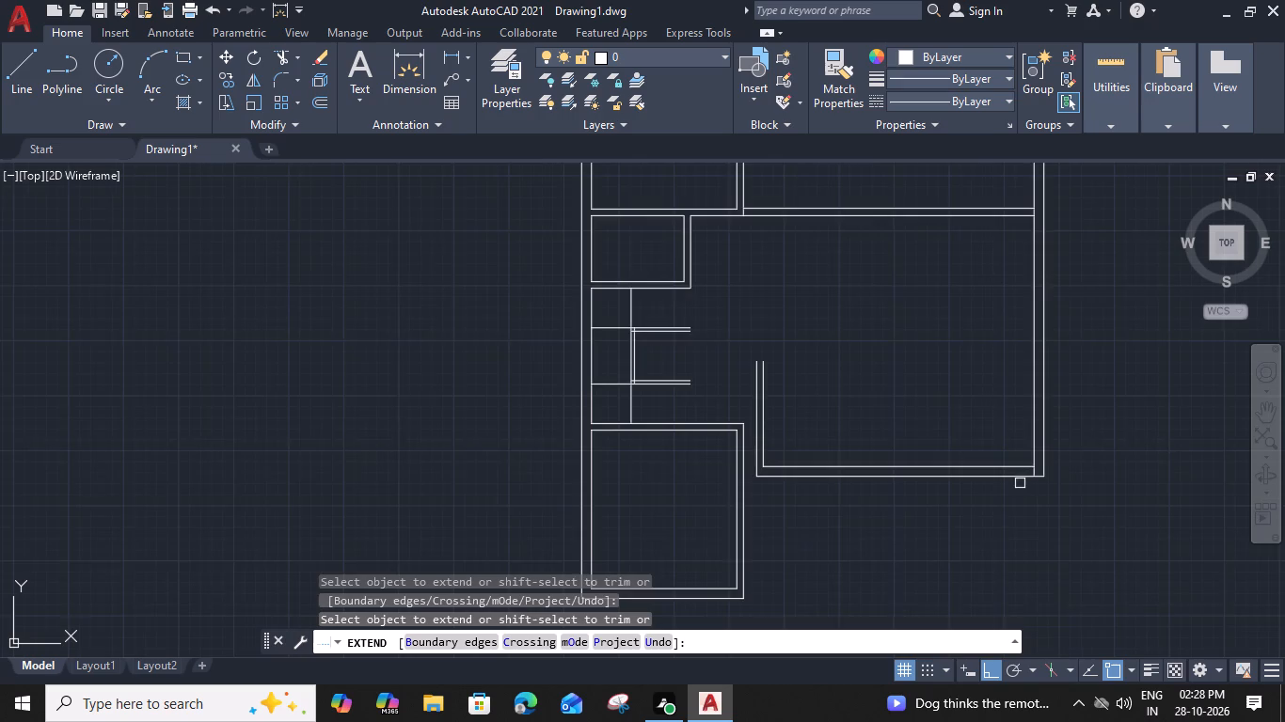
scroll(1020, 483, "up", 1)
left_click(1045, 465, "shift")
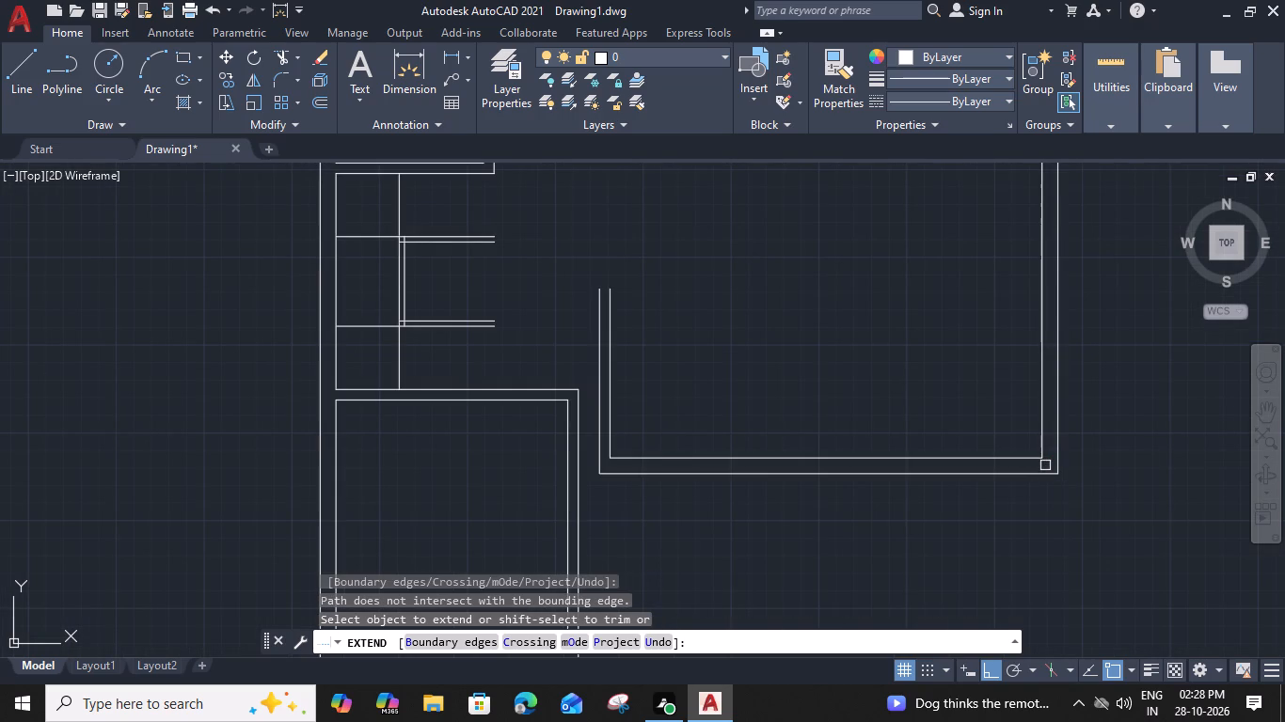
key("Escape")
Offset the lower line of the right-side cross partition 10' downward.
scroll(1003, 413, "down", 2)
middle_click_drag(1006, 381, 943, 386)
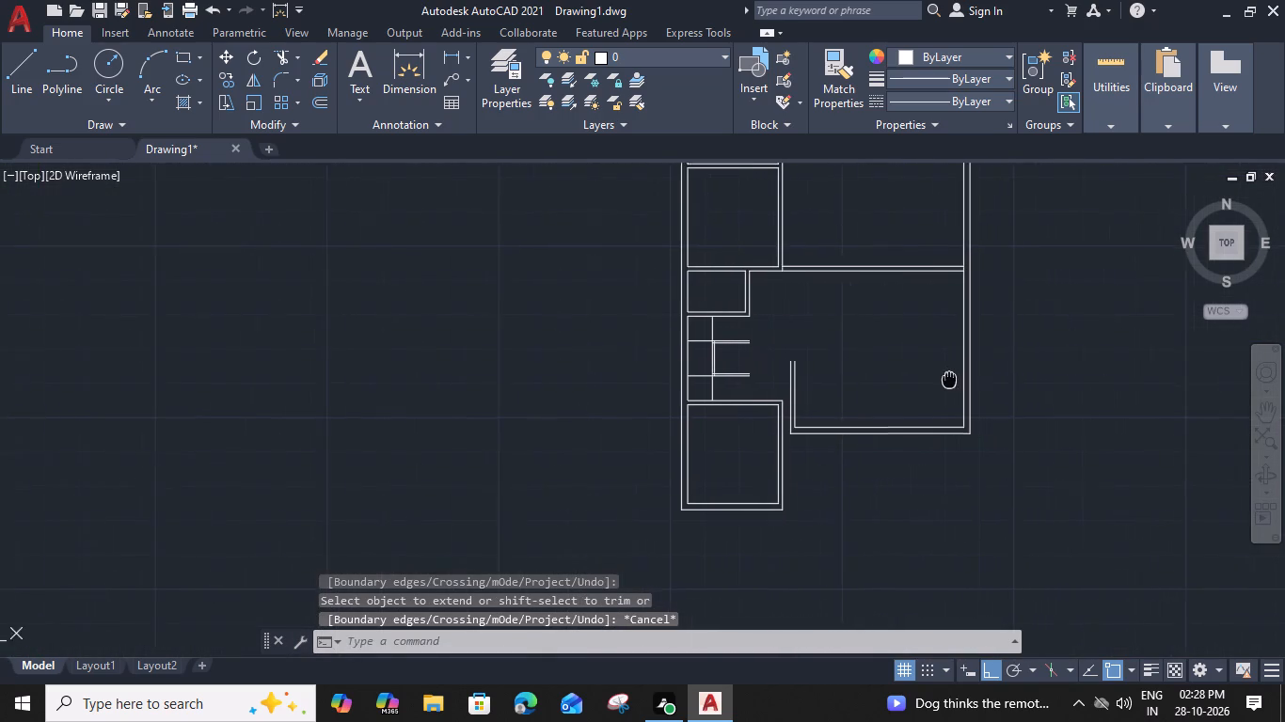
middle_click_drag(943, 386, 912, 404)
left_click(888, 299)
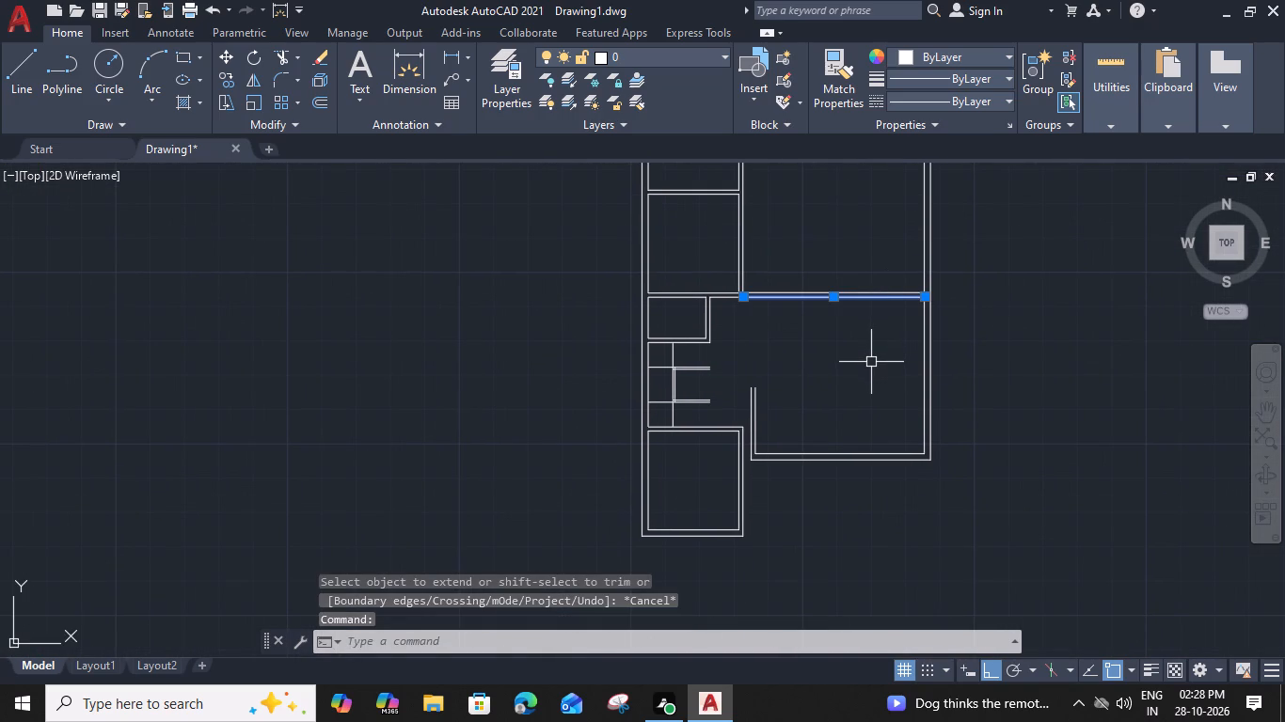
key("o")
key("space")
type("10'")
key("space")
left_click(858, 412)
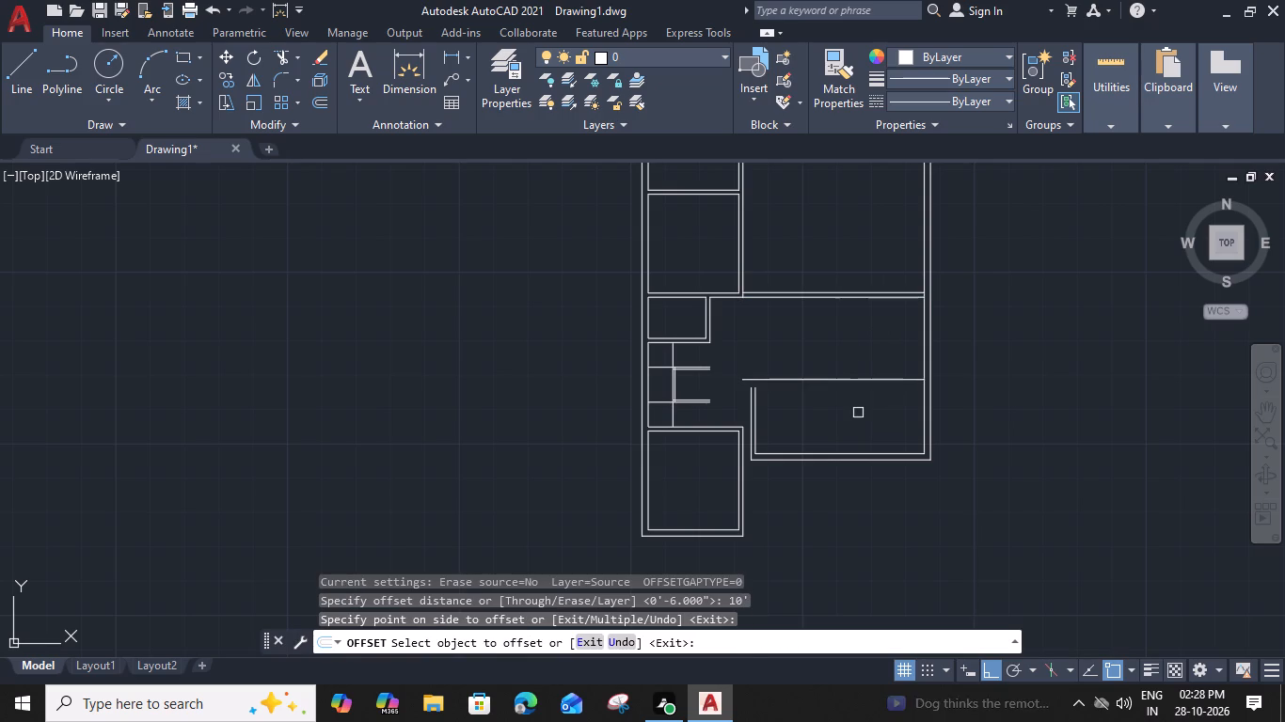
left_click(849, 424)
key("Escape")
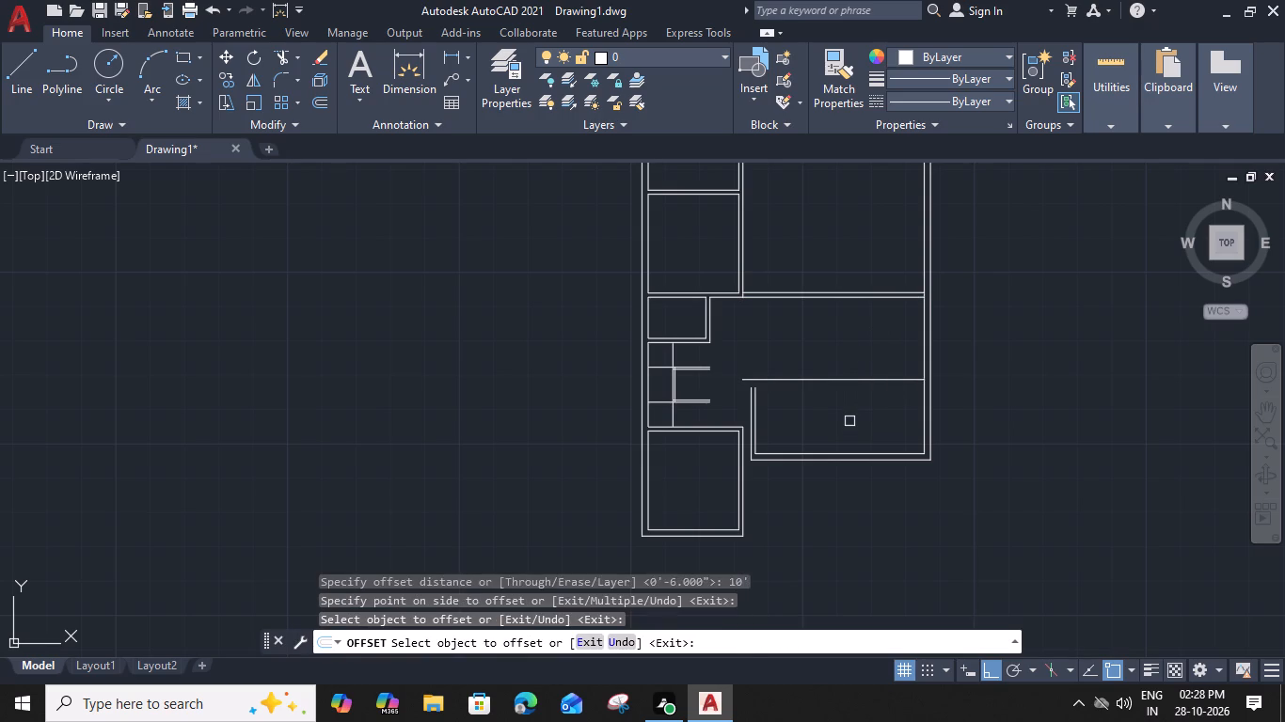
Offset the new horizontal line 6" downward to form a second cross partition.
left_click(874, 379)
type("o")
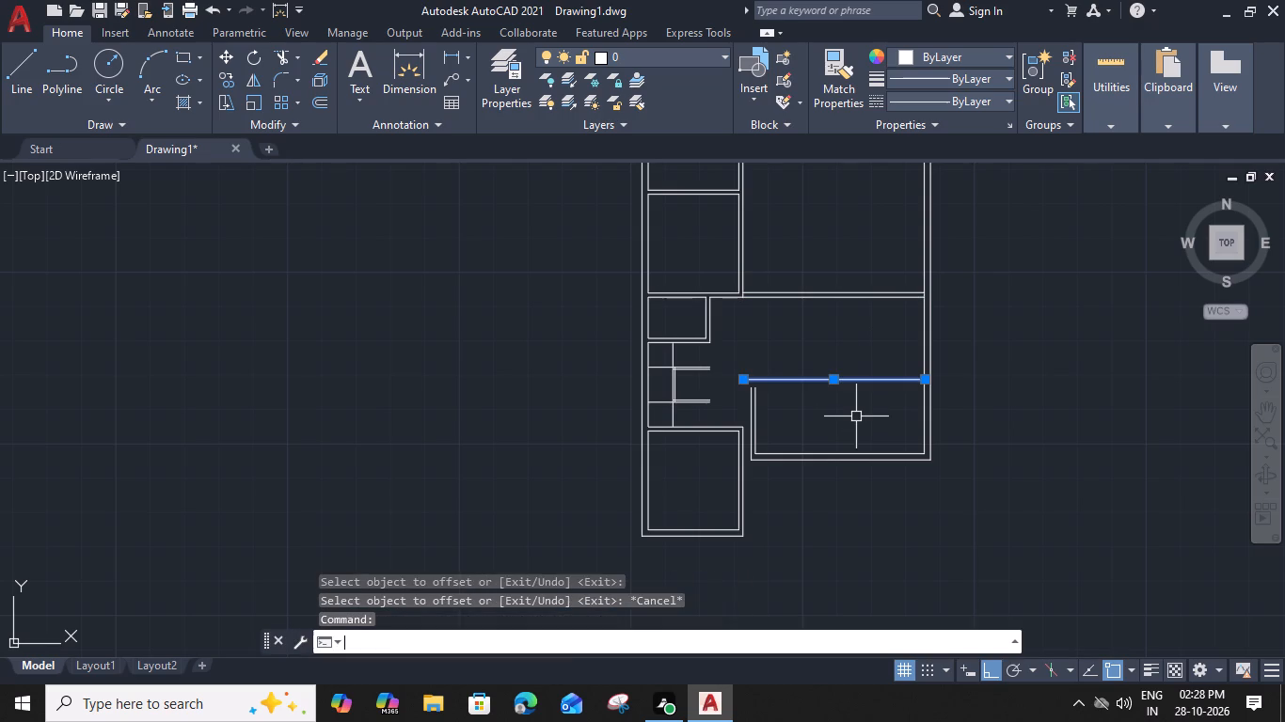
key("space")
key("6")
key("shift+quotedbl")
key("Return")
left_click(845, 435)
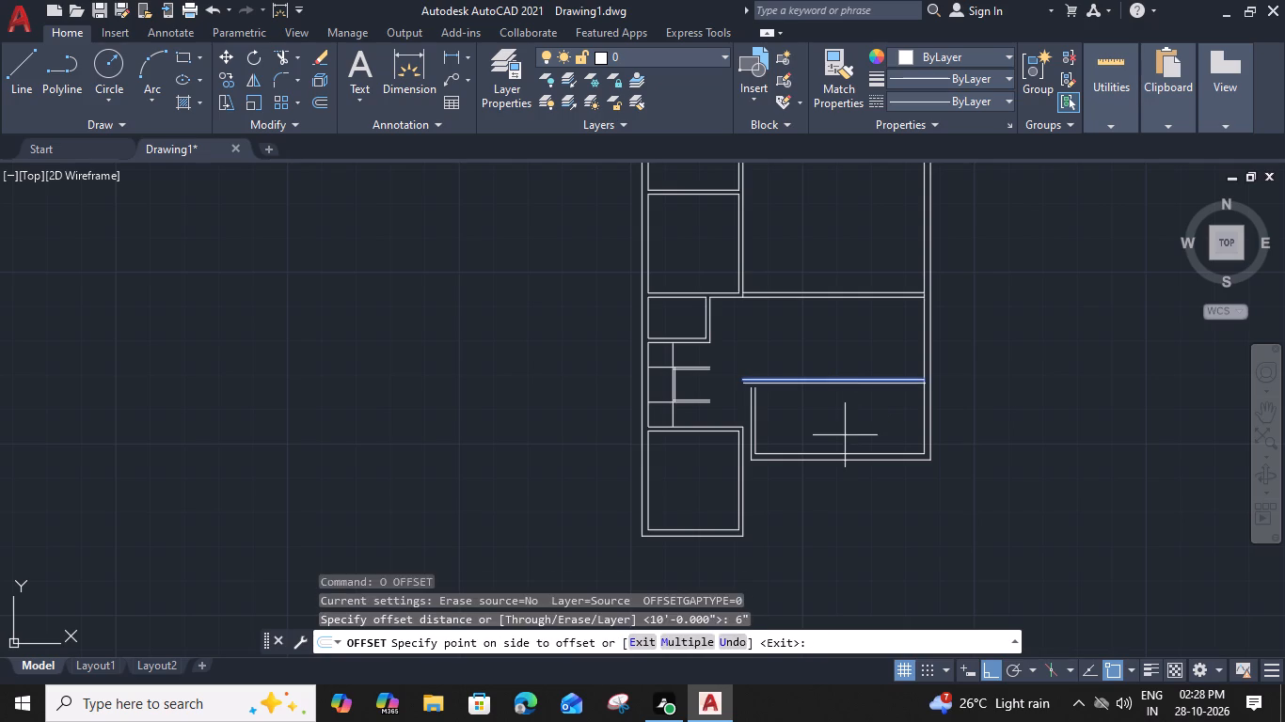
key("Escape")
Trim the right wall's inner line between the two lines of each cross partition to open both wall junctions.
key("t")
key("r")
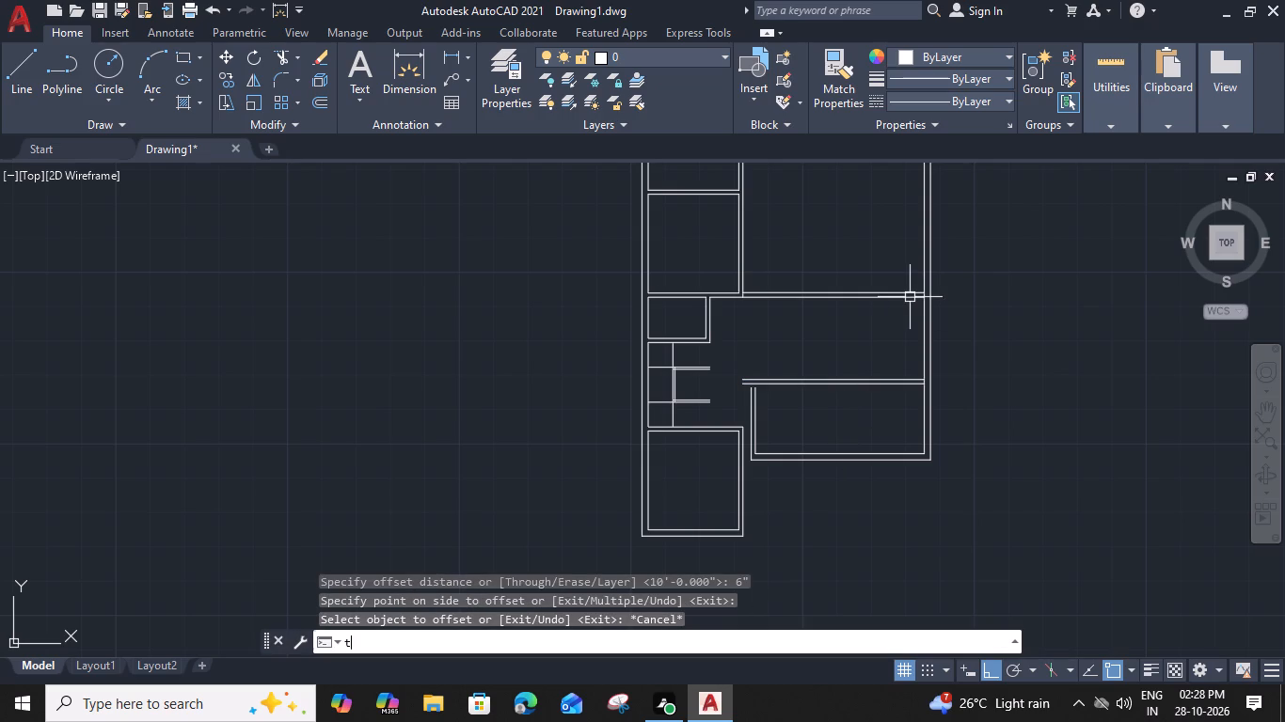
key("space")
scroll(897, 320, "up", 3)
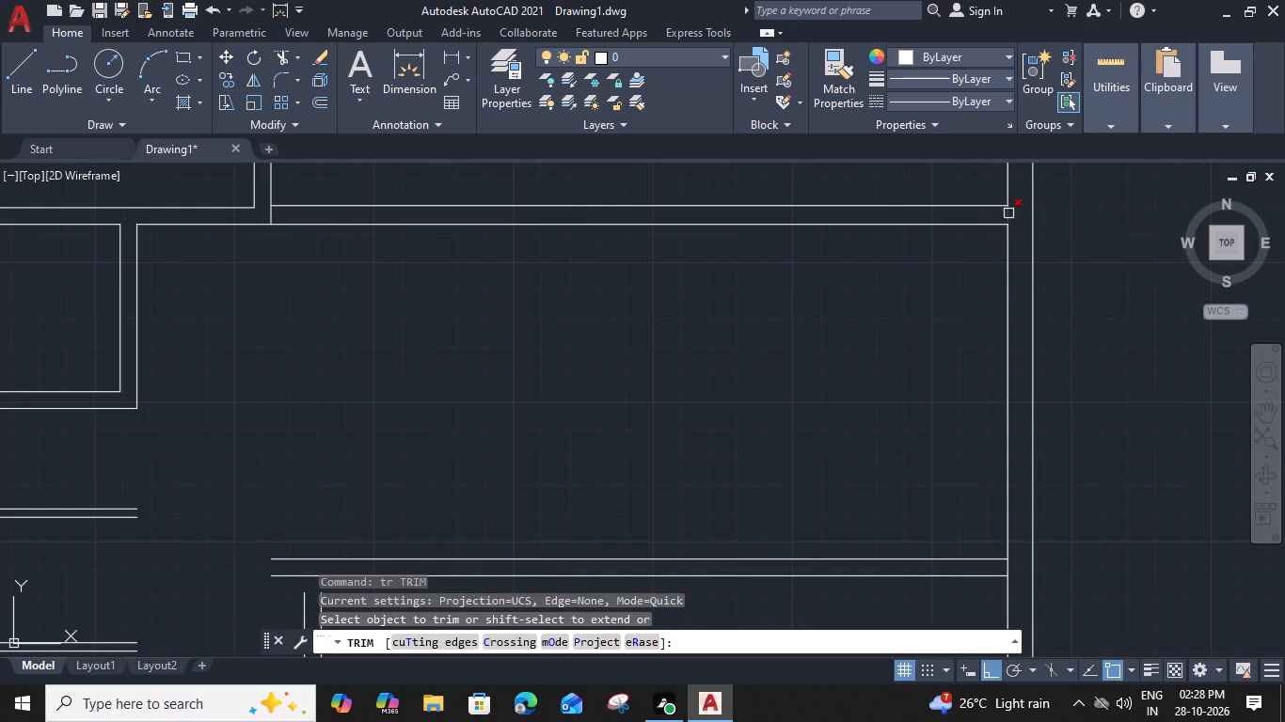
left_click(1010, 213)
key("Escape")
left_click(1002, 323)
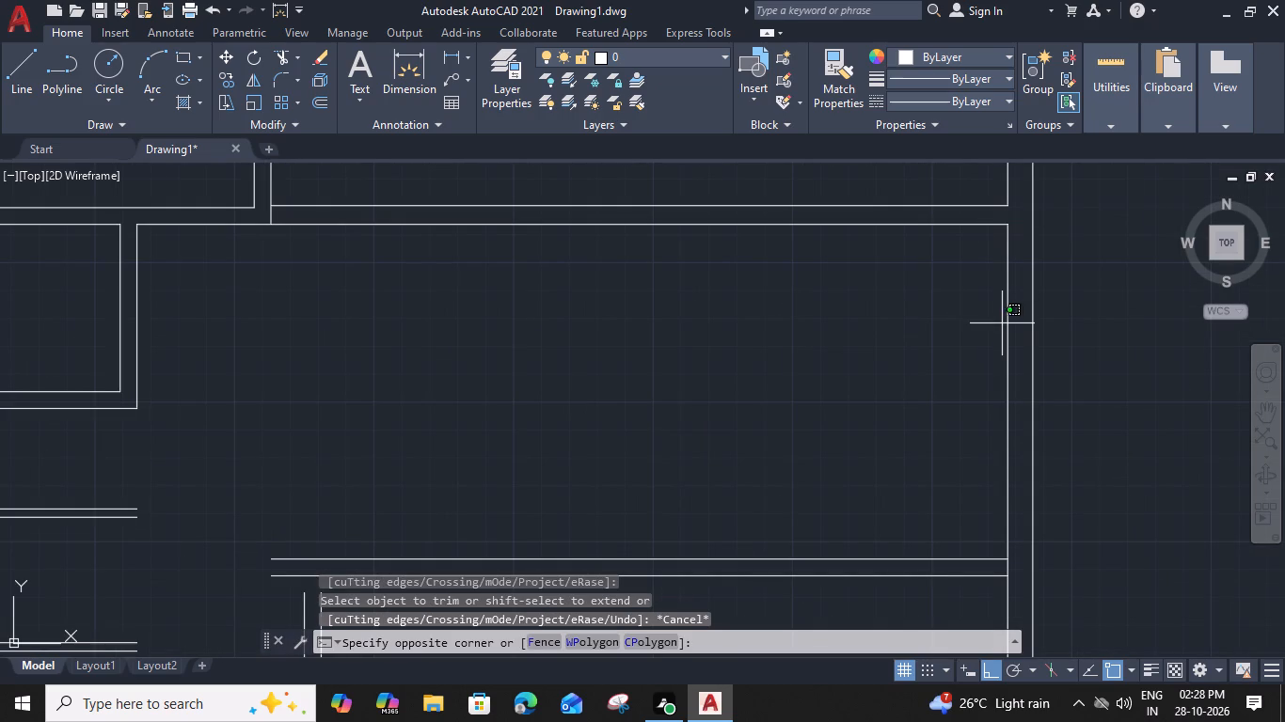
key("Escape")
key("t")
key("r")
key("space")
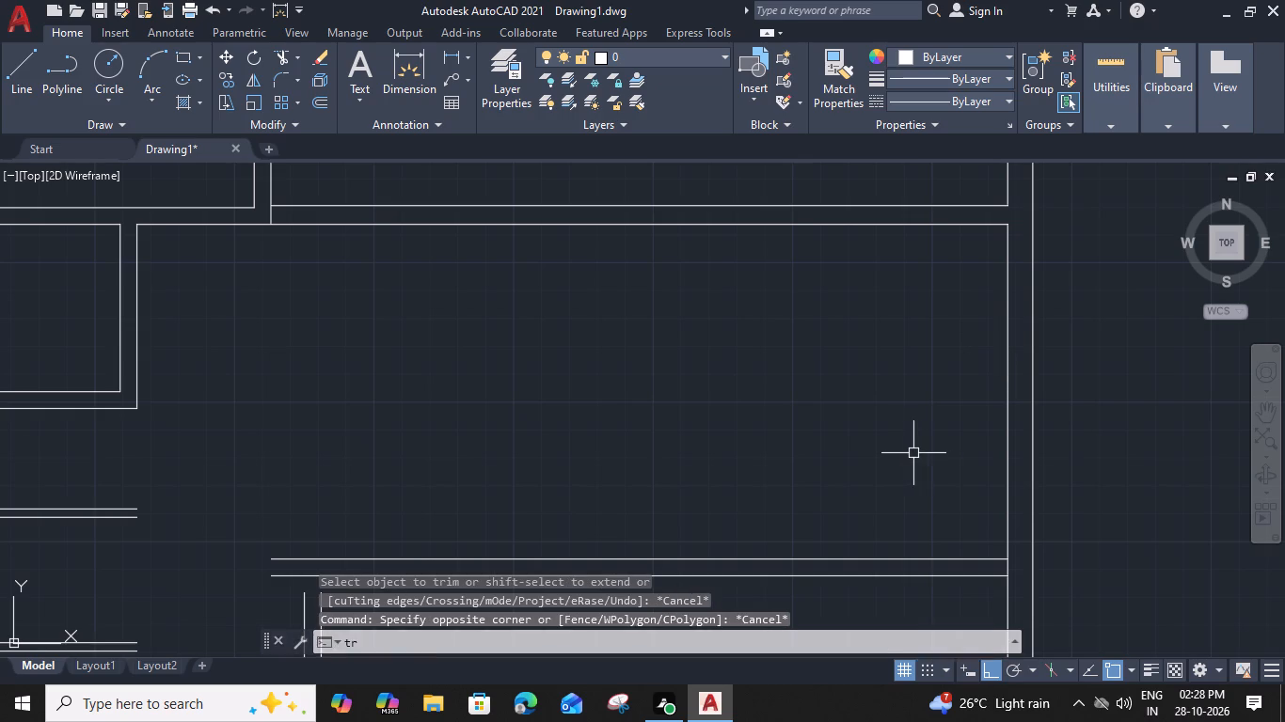
scroll(913, 457, "down", 2)
scroll(941, 529, "up", 3)
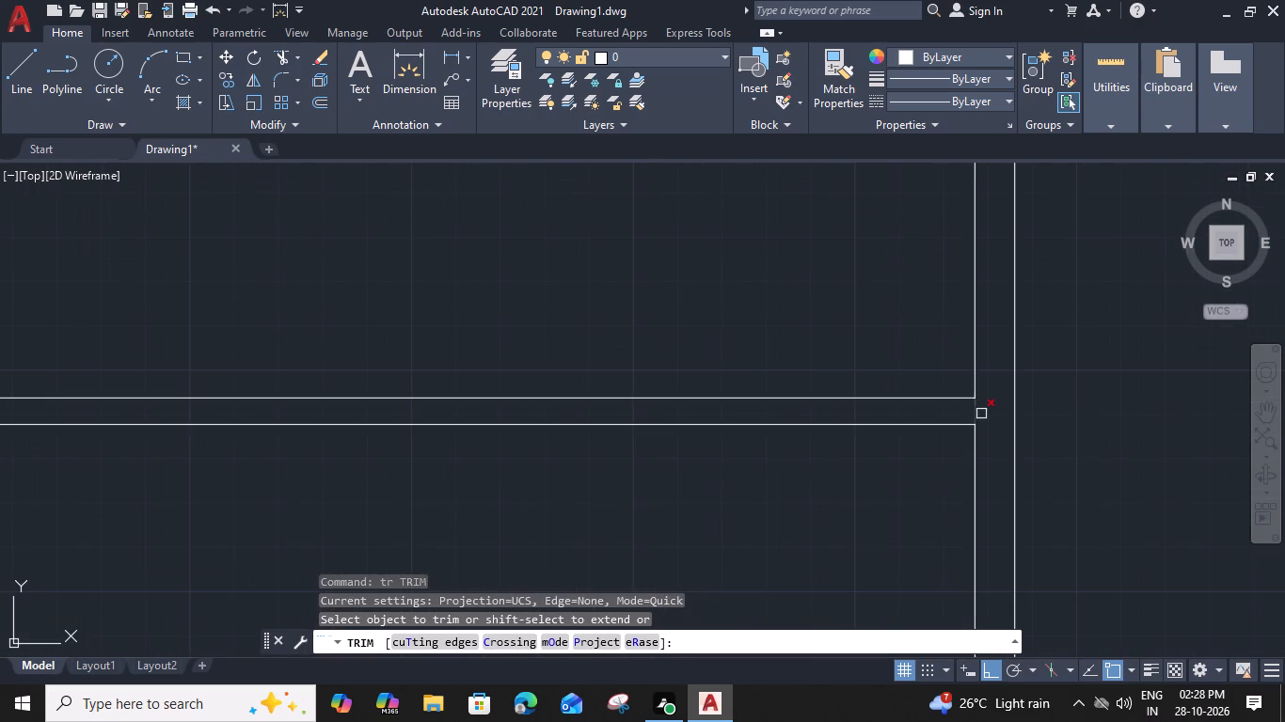
left_click(976, 414)
key("Escape")
Offset the right wall's inner line between the two cross partitions 10' to the left.
left_click(976, 354)
key("o")
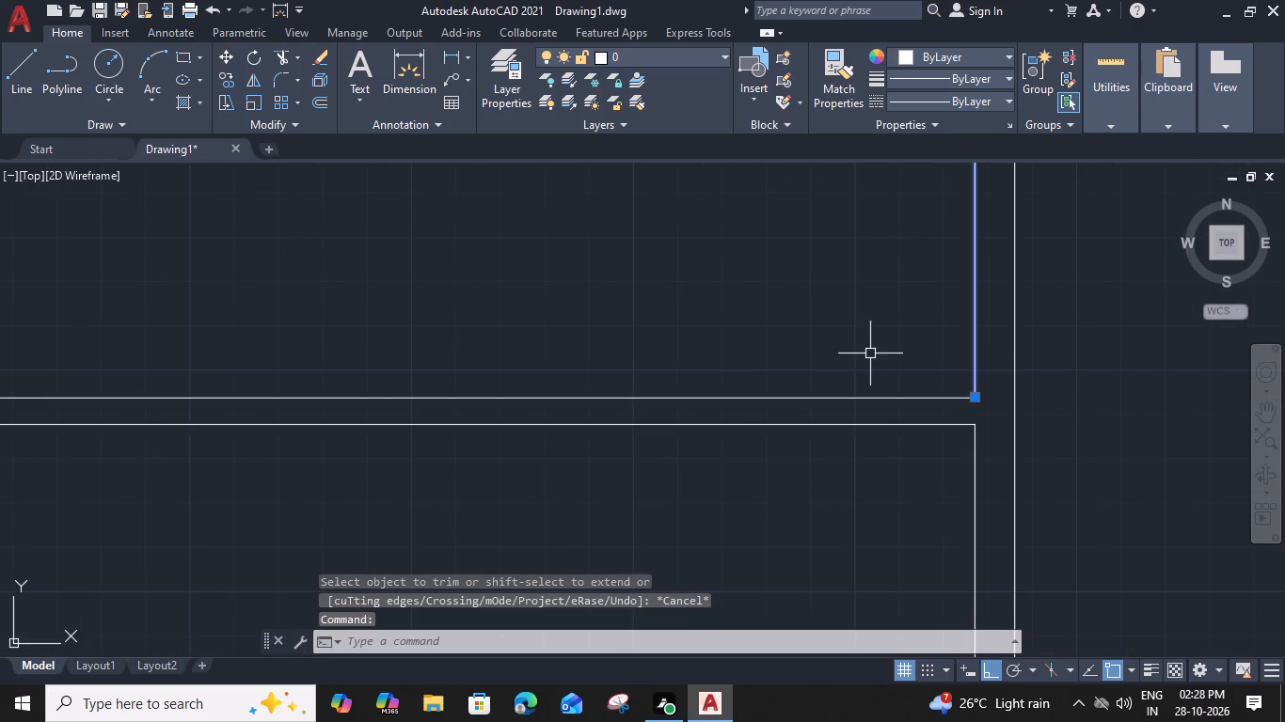
key("space")
type("10")
key("apostrophe")
key("space")
left_click(665, 370)
middle_click_drag(665, 370, 1068, 558)
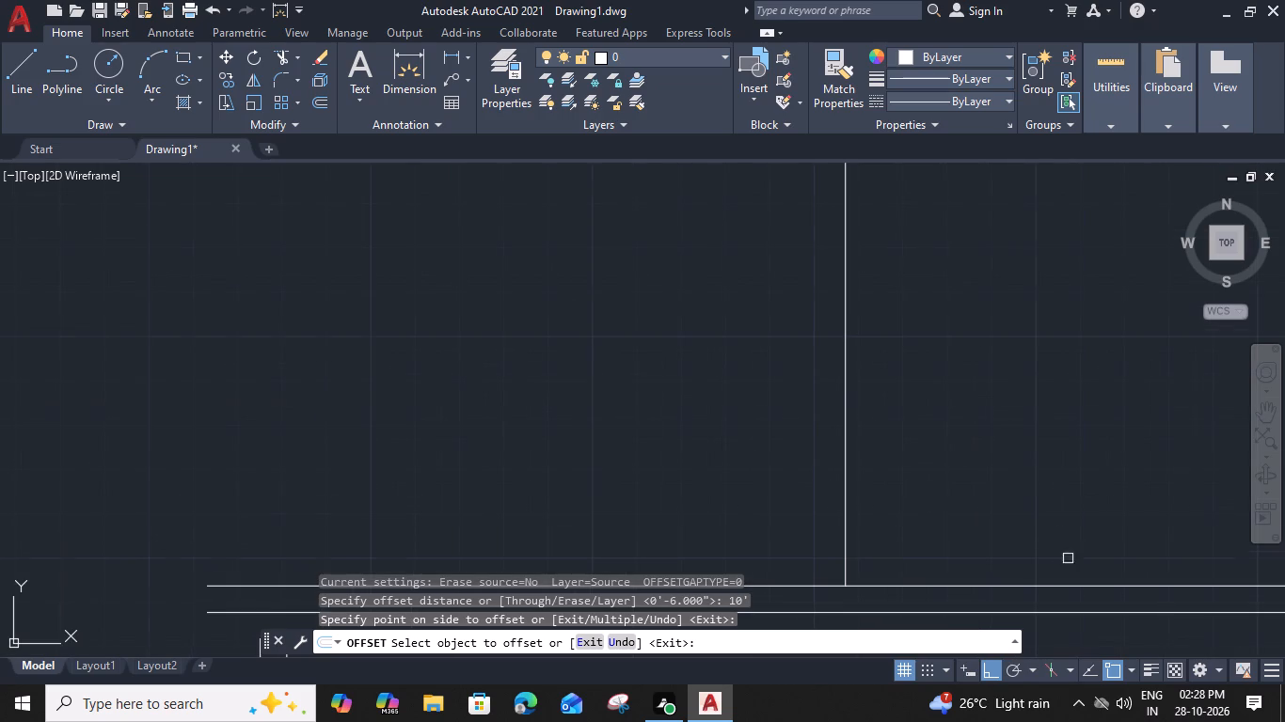
key("Escape")
Offset the new vertical line 6" to the left to form the room's side partition.
left_click(849, 459)
type("o 6\"")
key("Return")
left_click(734, 496)
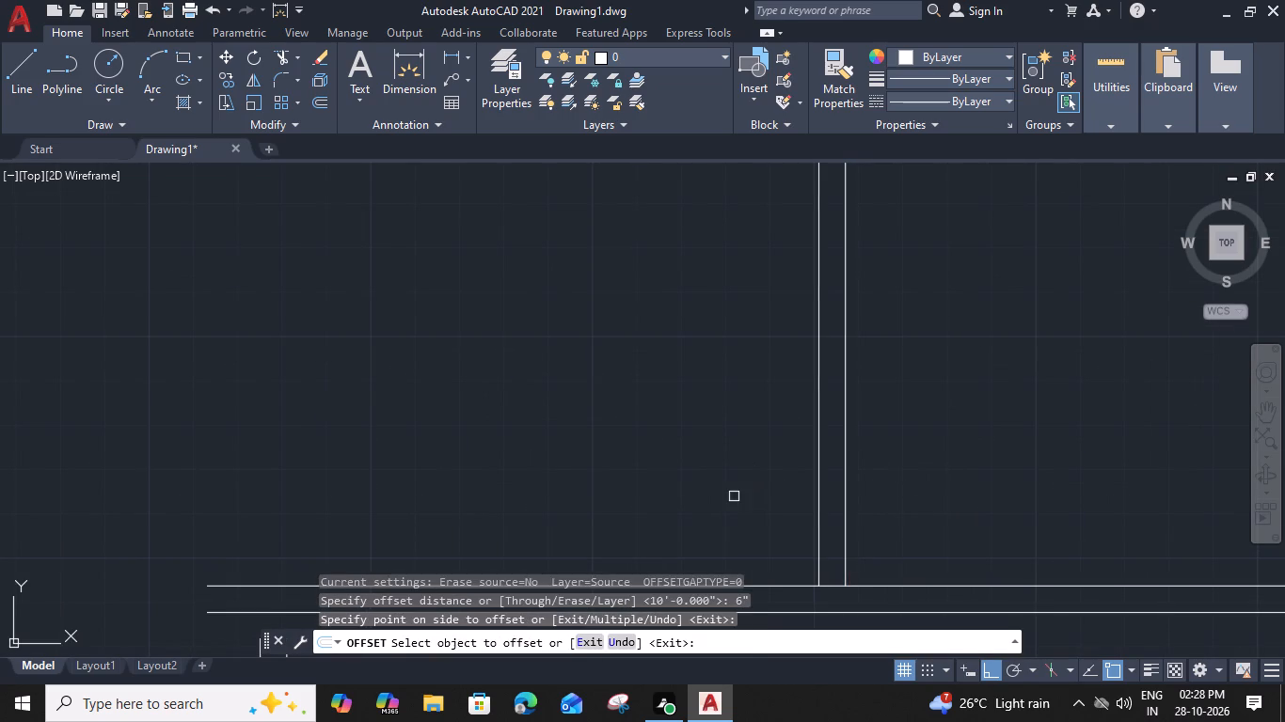
key("Escape")
Extend the side partition's outer line to the upper cross partition's top line and trim that partition's lines left of the corner.
scroll(828, 482, "down", 2)
middle_click_drag(875, 480, 812, 435)
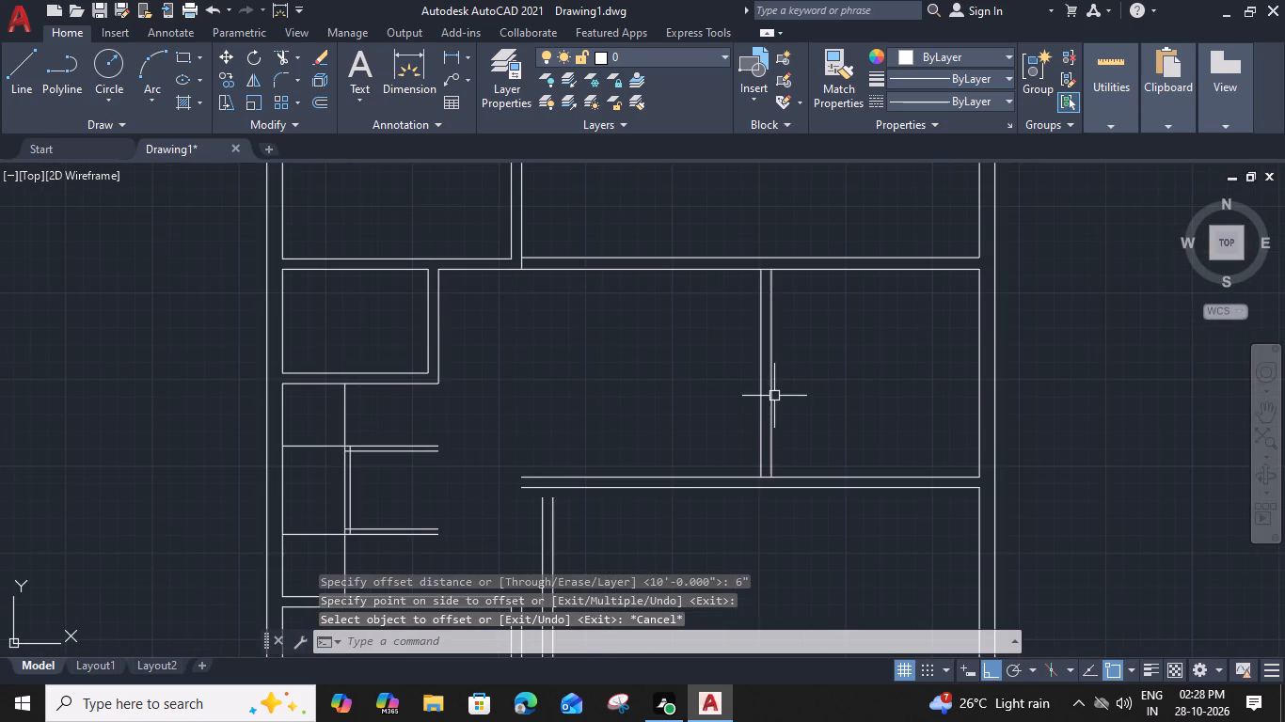
key("r")
key("Escape")
type("ex")
key("space")
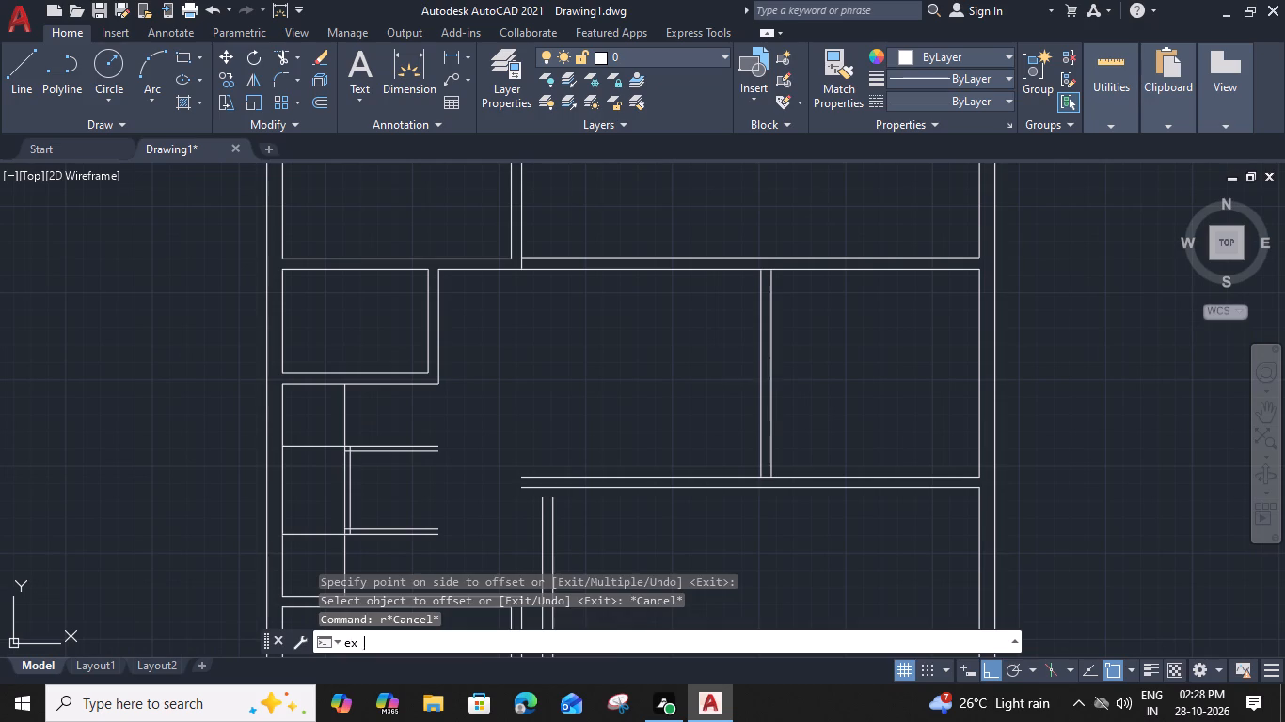
left_click(763, 298)
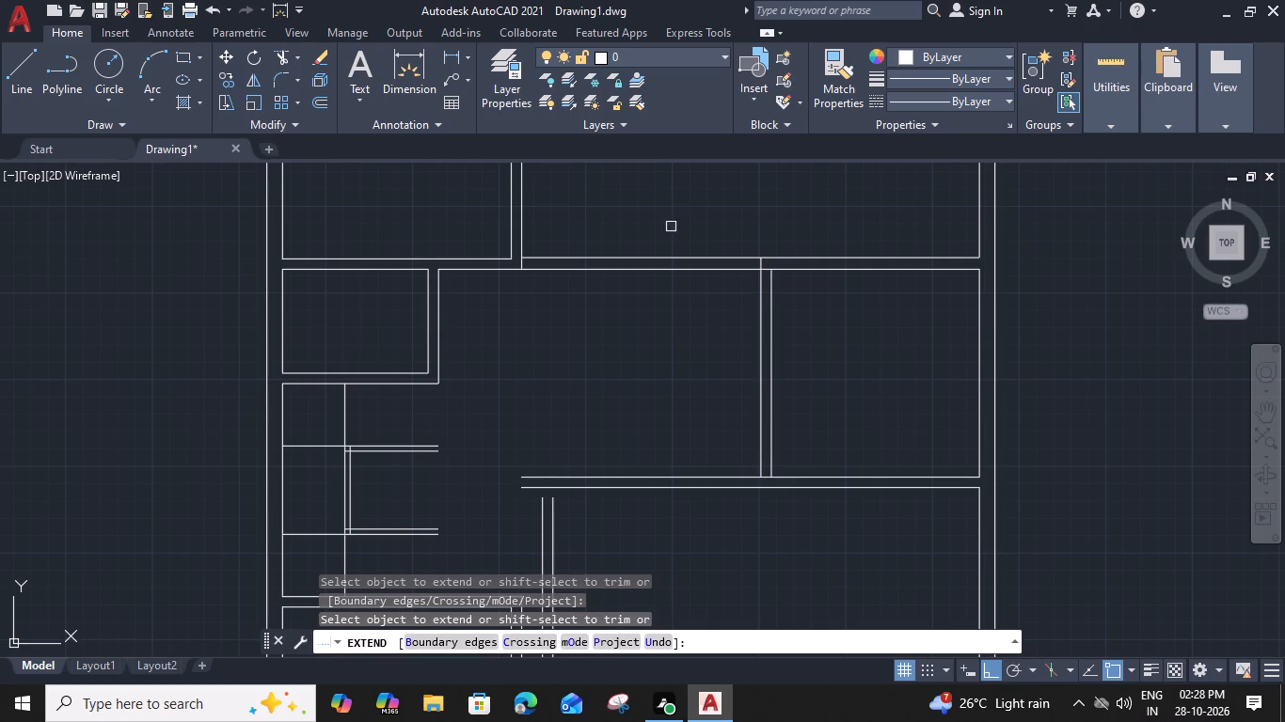
left_click(671, 227, "shift")
left_click(655, 300, "shift")
scroll(761, 277, "up", 2)
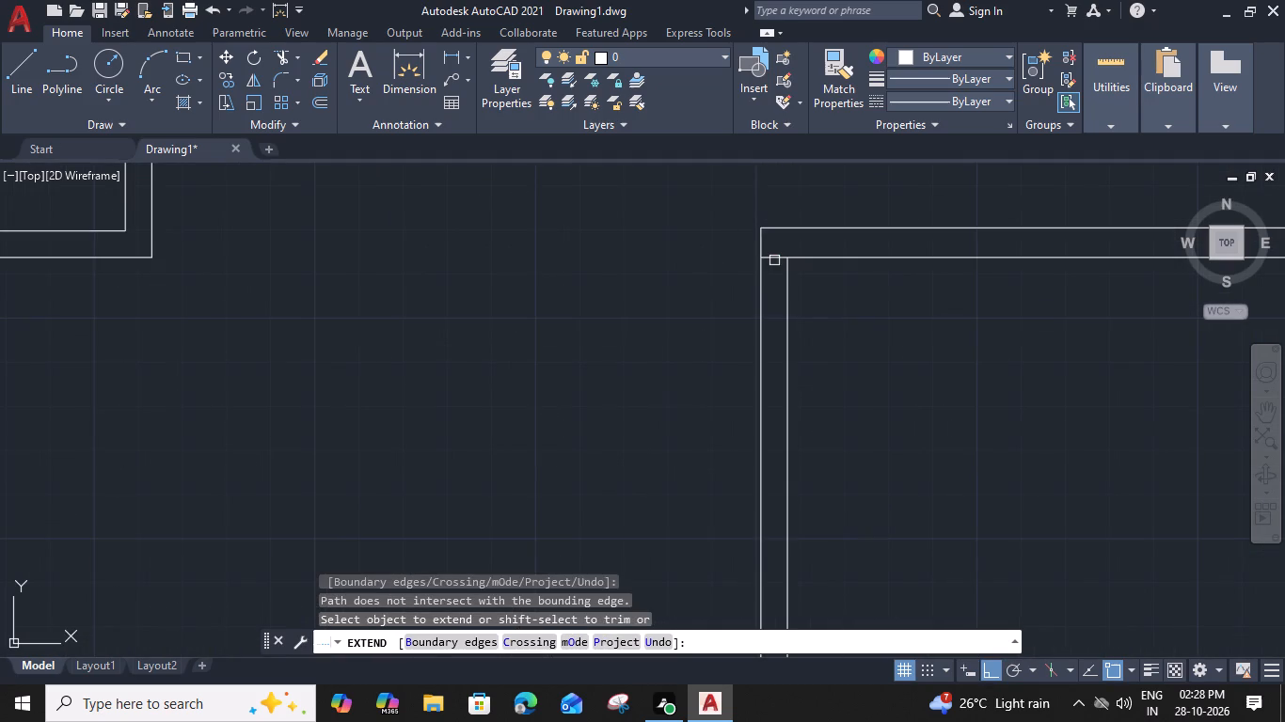
left_click(774, 259, "shift")
Extend the side partition's outer line to the lower cross partition's bottom line and trim that partition's lines left of the corner.
scroll(775, 263, "down", 4)
left_click(771, 363)
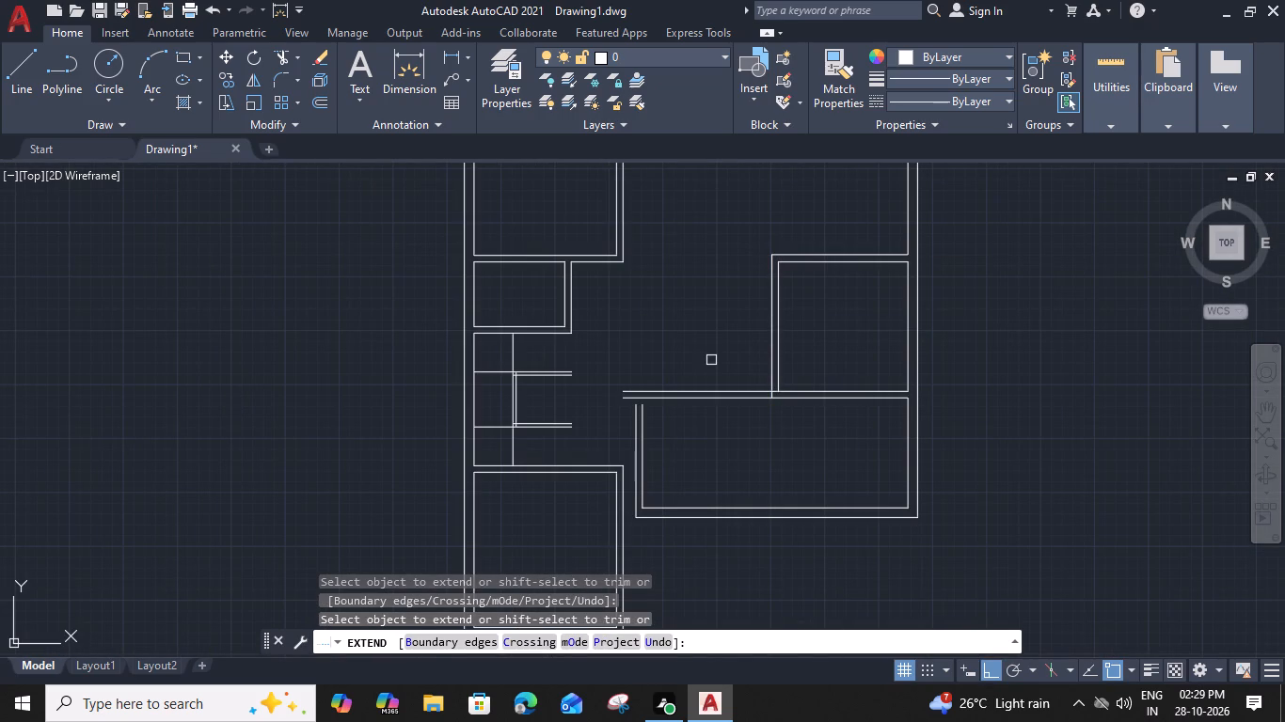
left_click(711, 359, "shift")
left_click(684, 447, "shift")
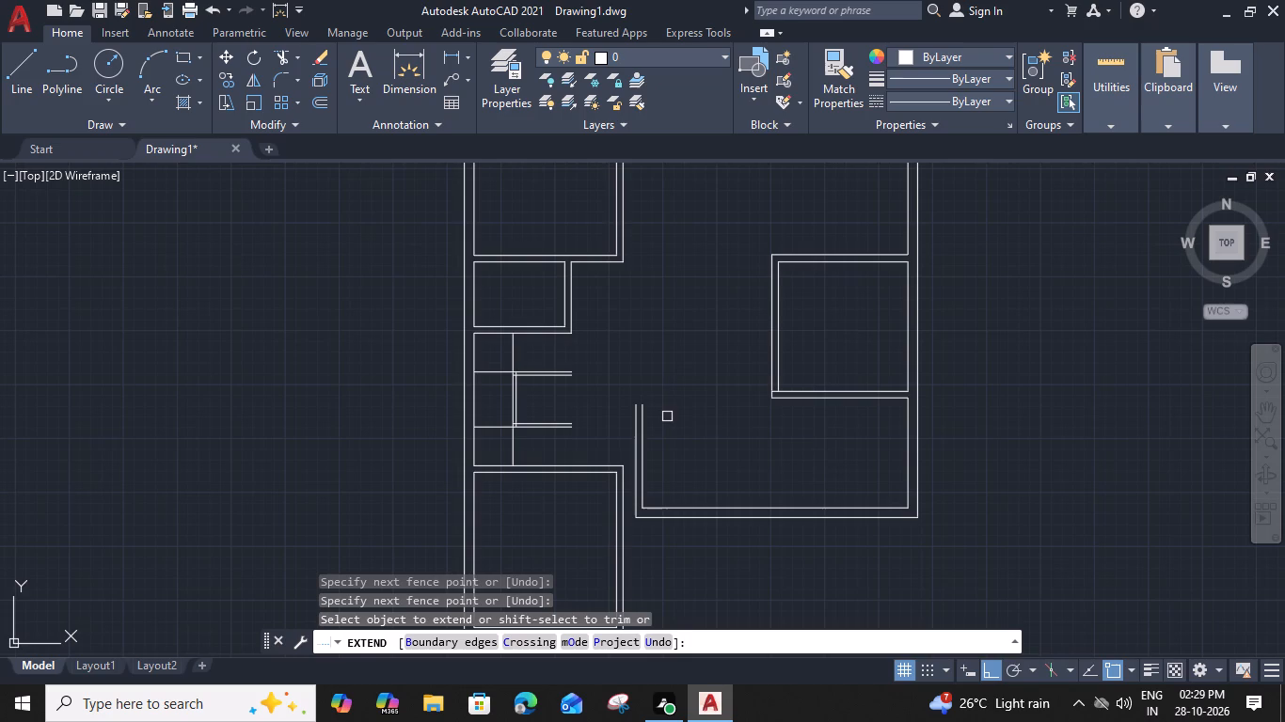
scroll(787, 400, "up", 3)
left_click(746, 363, "shift")
key("Escape")
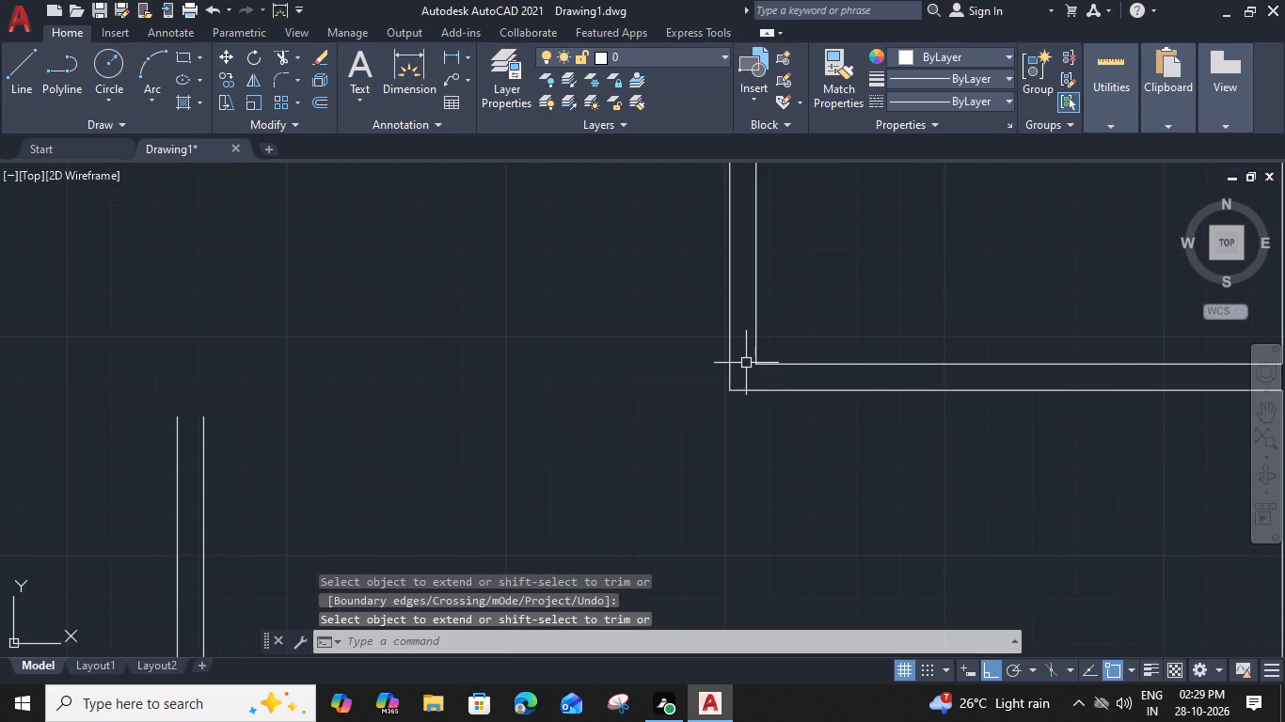
Measure the width and depth of the open space between the lower cross partition and the bottom wall.
scroll(754, 372, "down", 2)
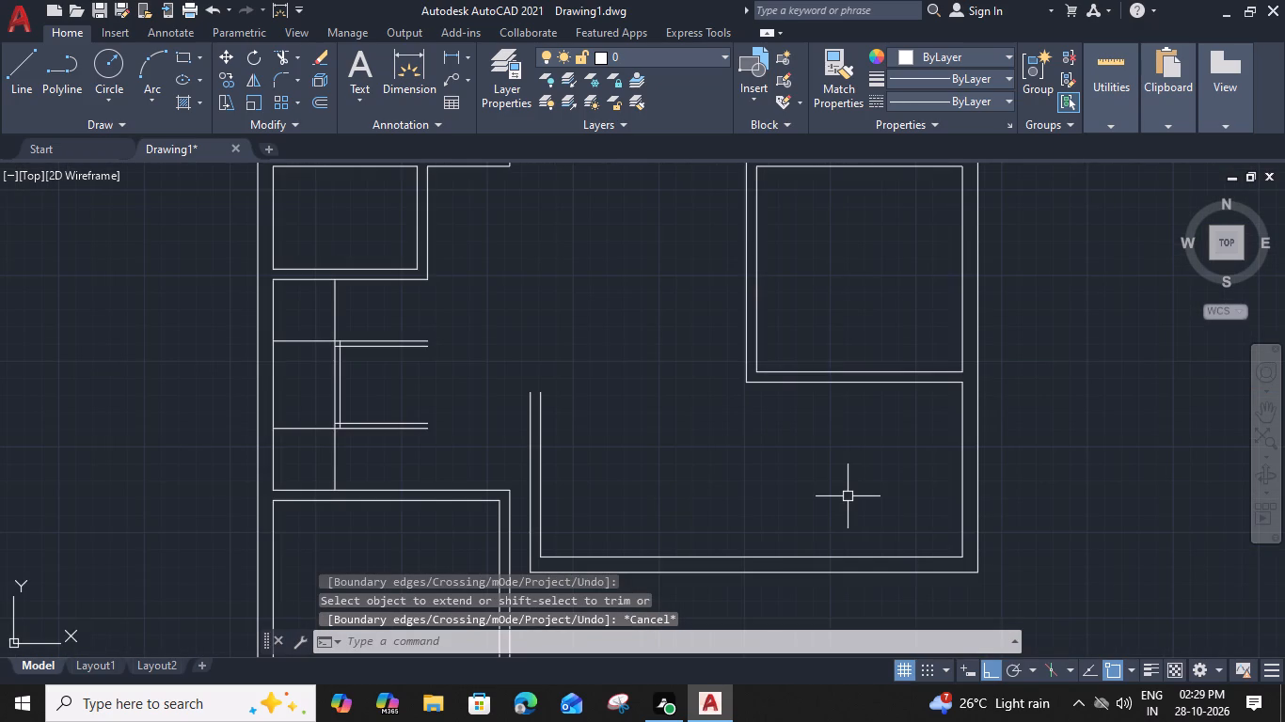
middle_click_drag(903, 479, 903, 408)
key("m")
type("ea")
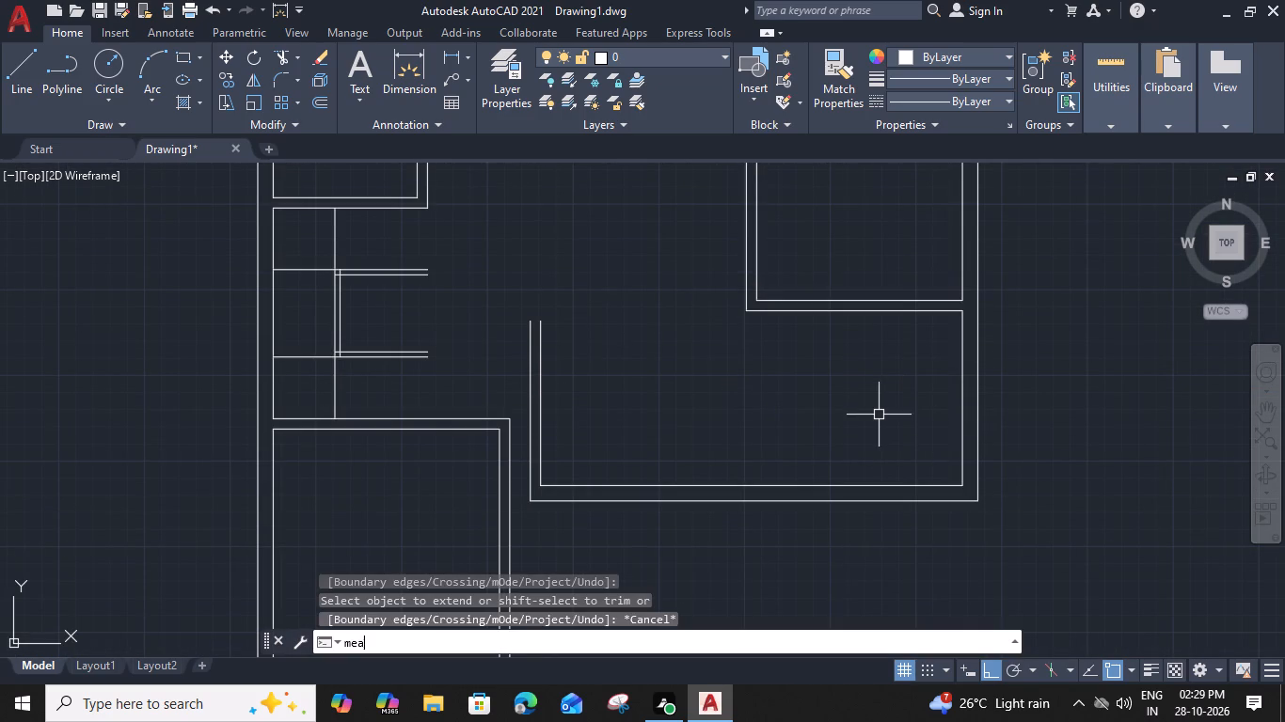
key("space")
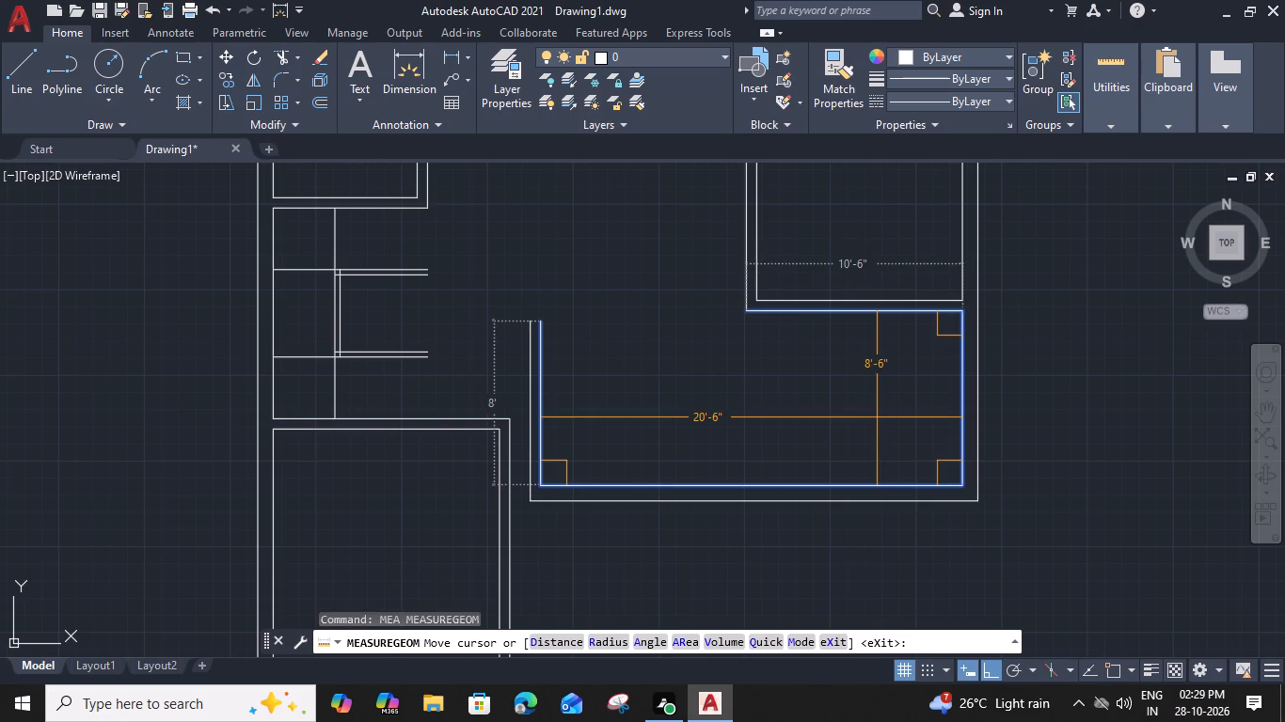
key("Escape")
Offset the lower cross partition's bottom line 8' downward.
middle_click(858, 415)
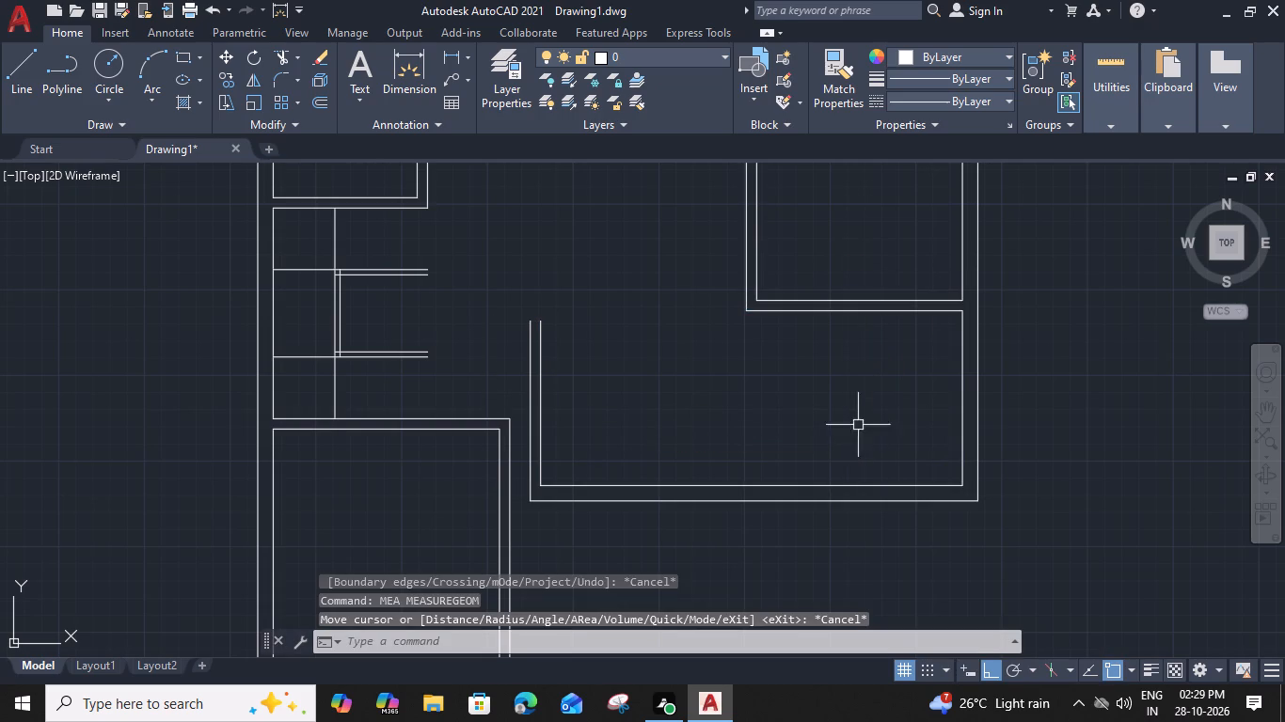
left_click(888, 304)
type("o")
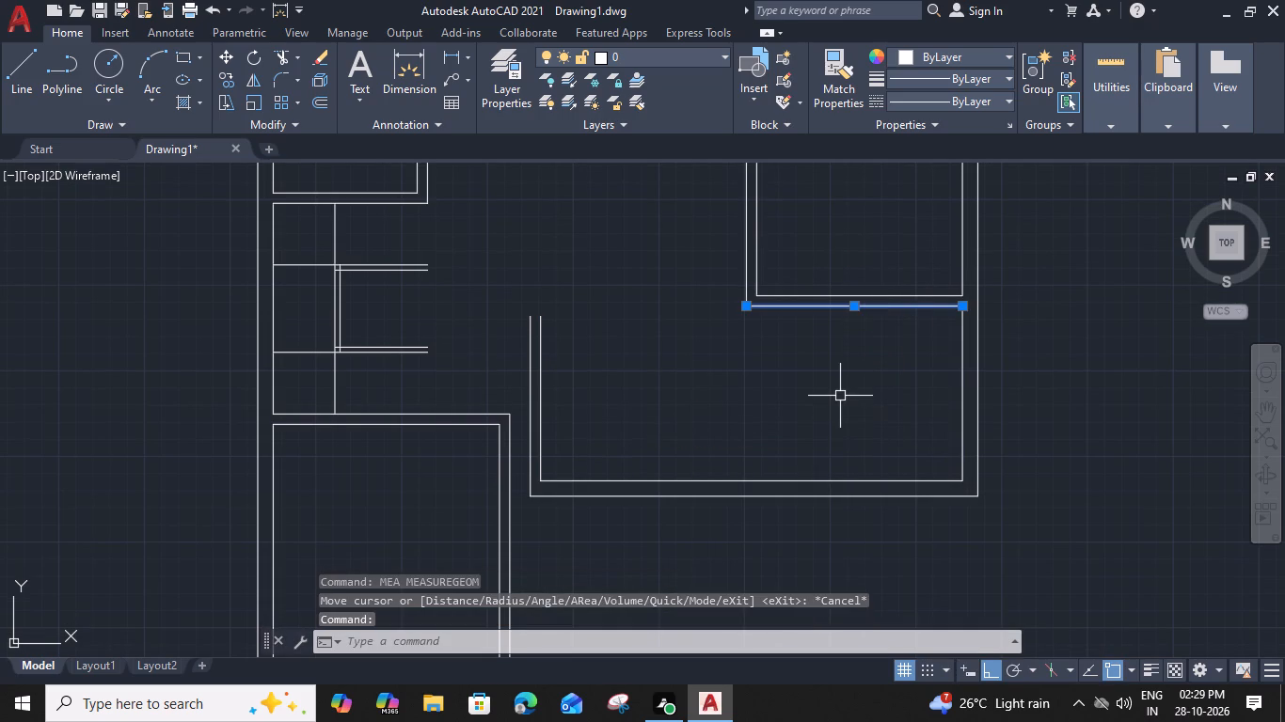
key("space")
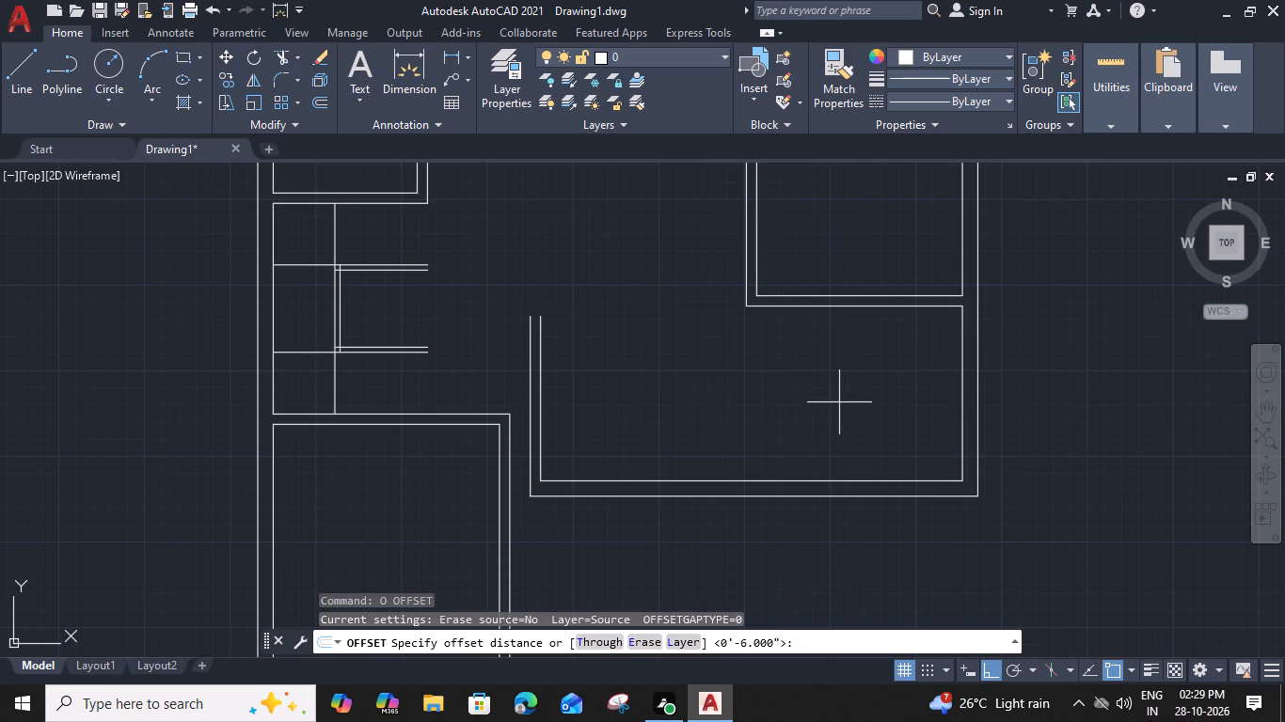
key("8")
type("'")
key("space")
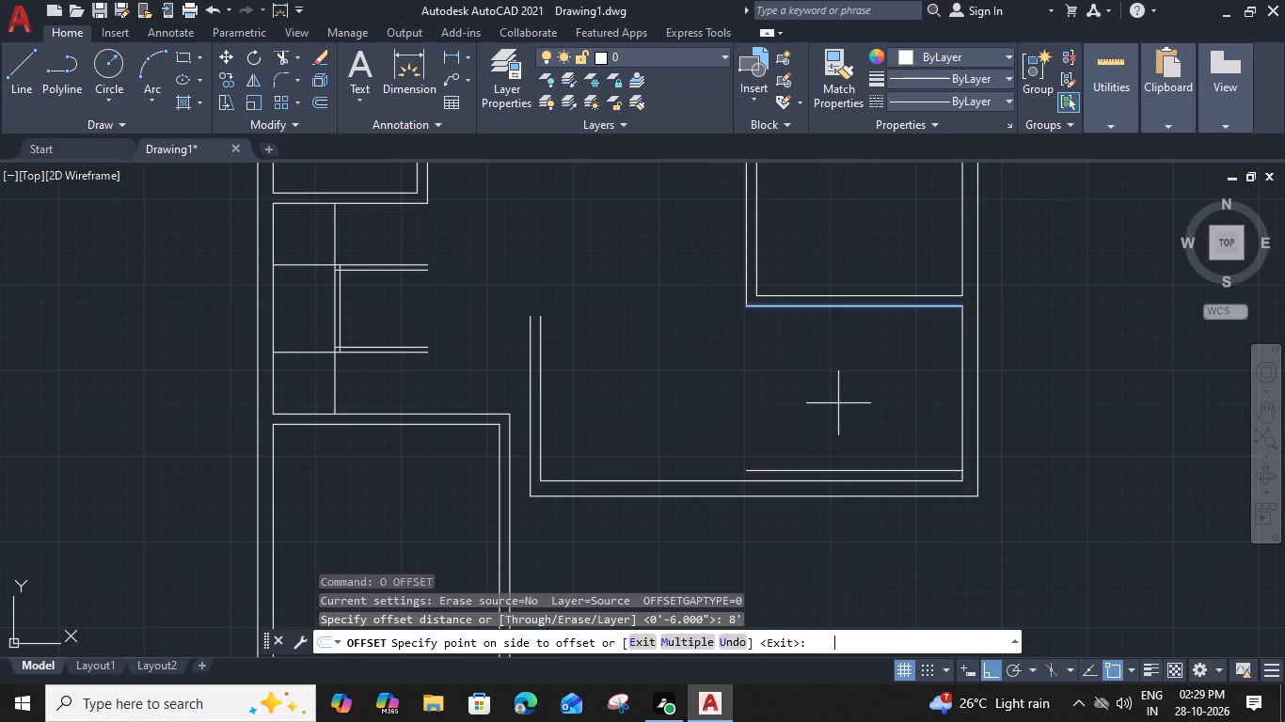
left_click(849, 474)
key("Escape")
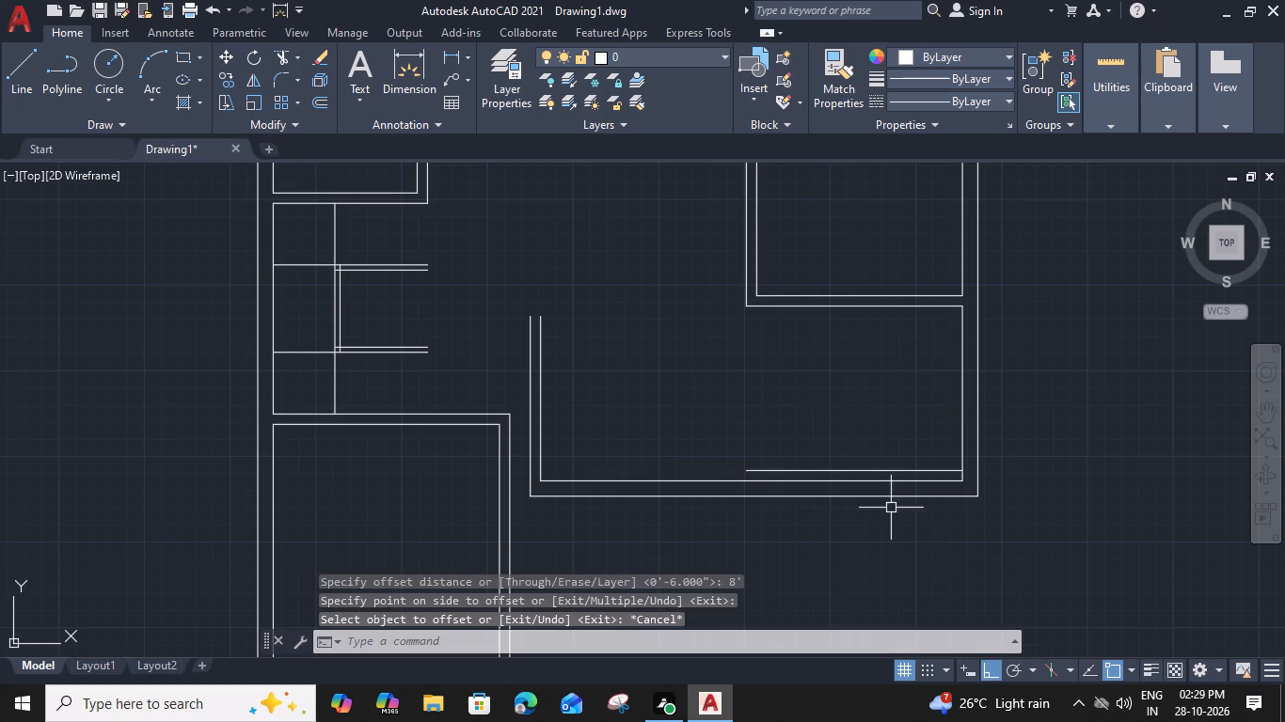
Trim away the inner and outer lines of the old bottom wall below the new line.
middle_click_drag(901, 485, 900, 421)
key("t")
type("r")
key("space")
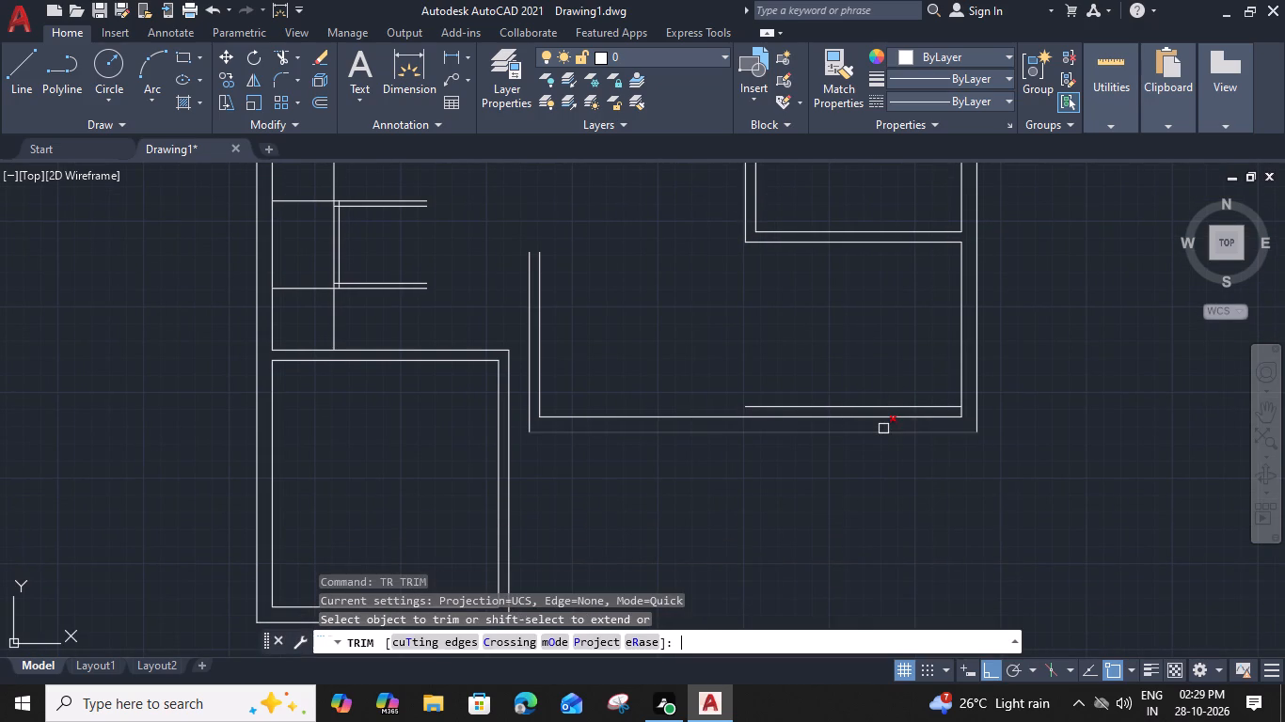
left_click(888, 416)
left_click(888, 432)
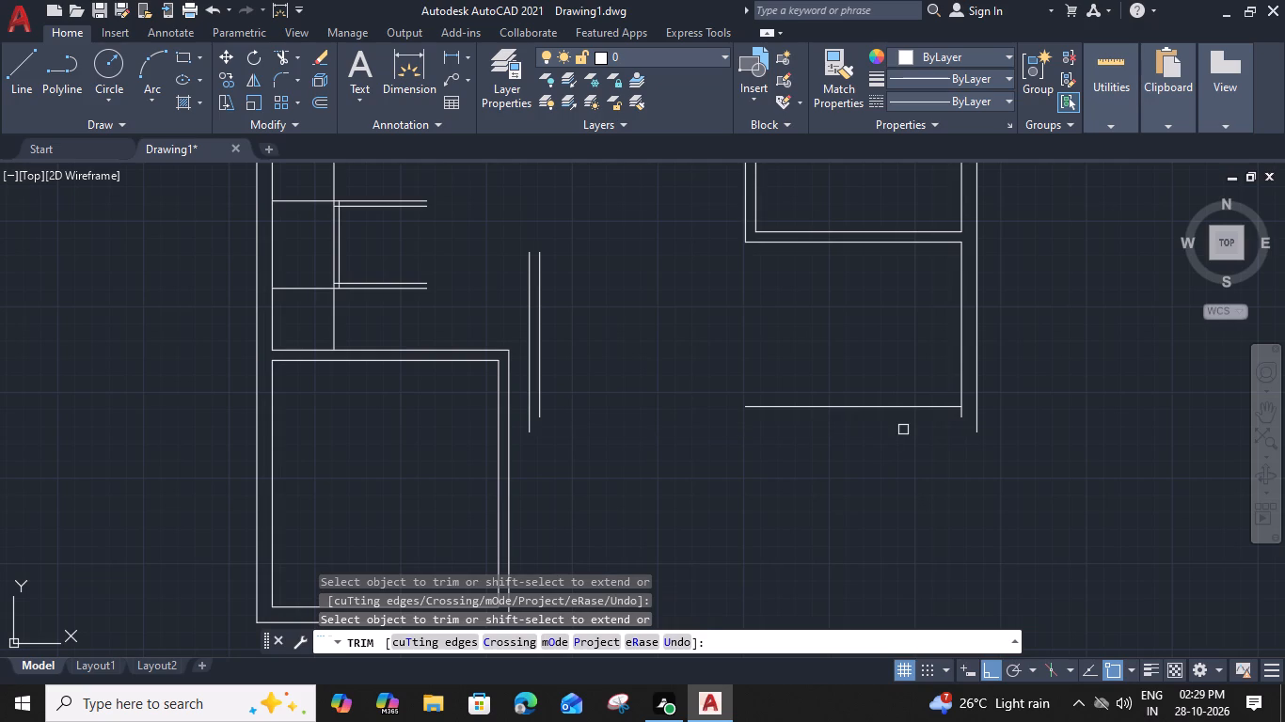
key("Escape")
Offset the new line below the right-side open space 6" downward to form a cross partition.
left_click(904, 408)
type("o")
key("space")
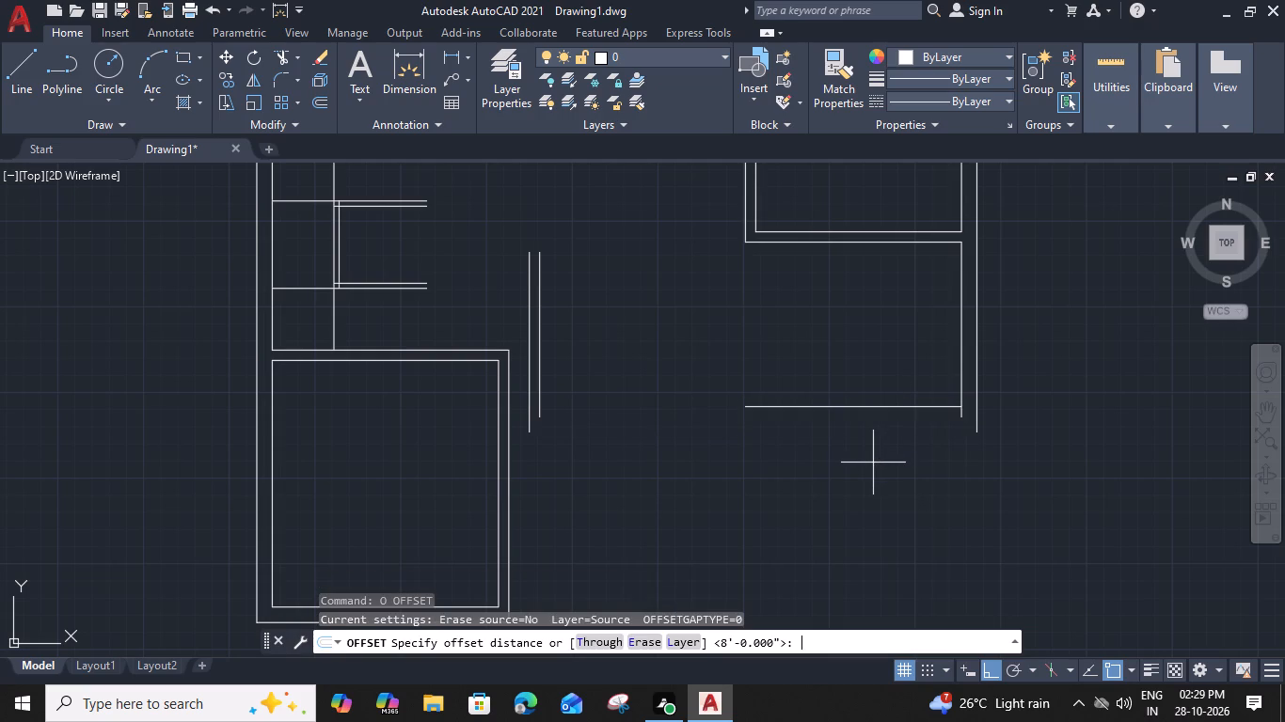
key("6")
key("shift+quotedbl")
key("Return")
left_click(865, 502)
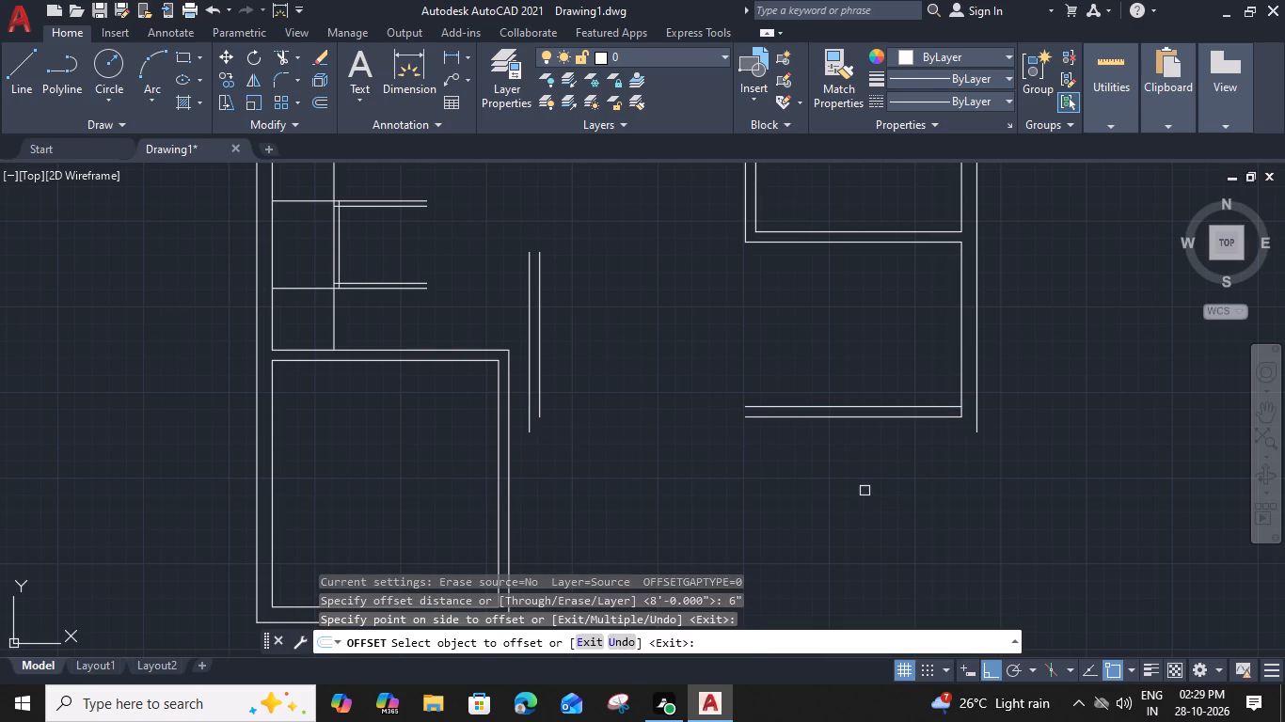
key("Escape")
Offset the new cross partition's bottom line 12' downward for the lower-right room's depth.
middle_click_drag(899, 480, 893, 411)
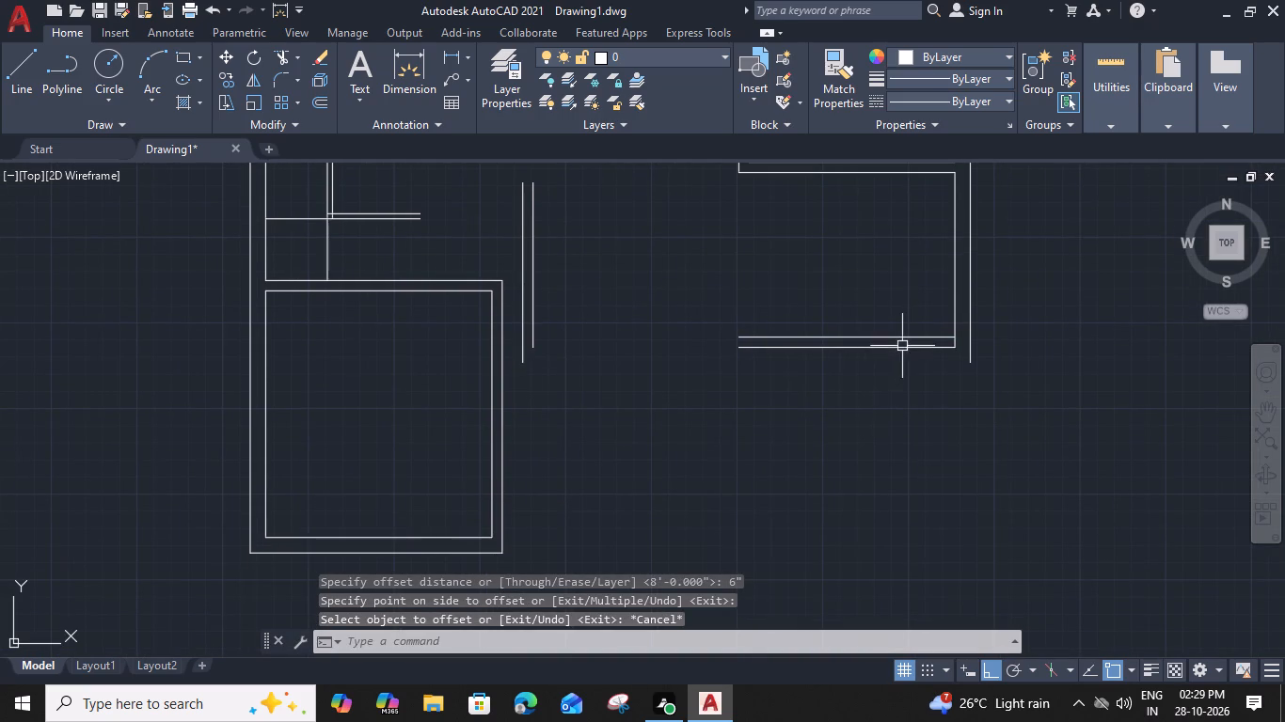
left_click(902, 350)
key("o")
key("space")
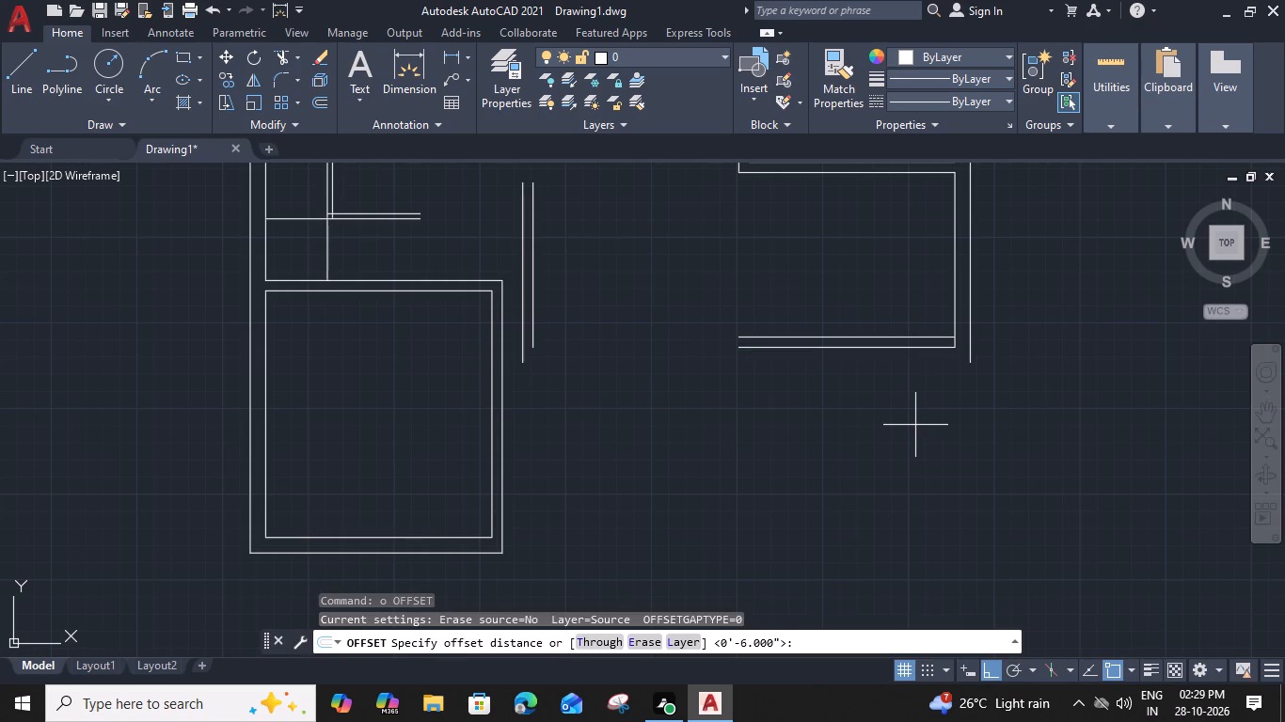
key("1")
key("2")
type("'")
key("space")
left_click_drag(904, 529, 902, 539)
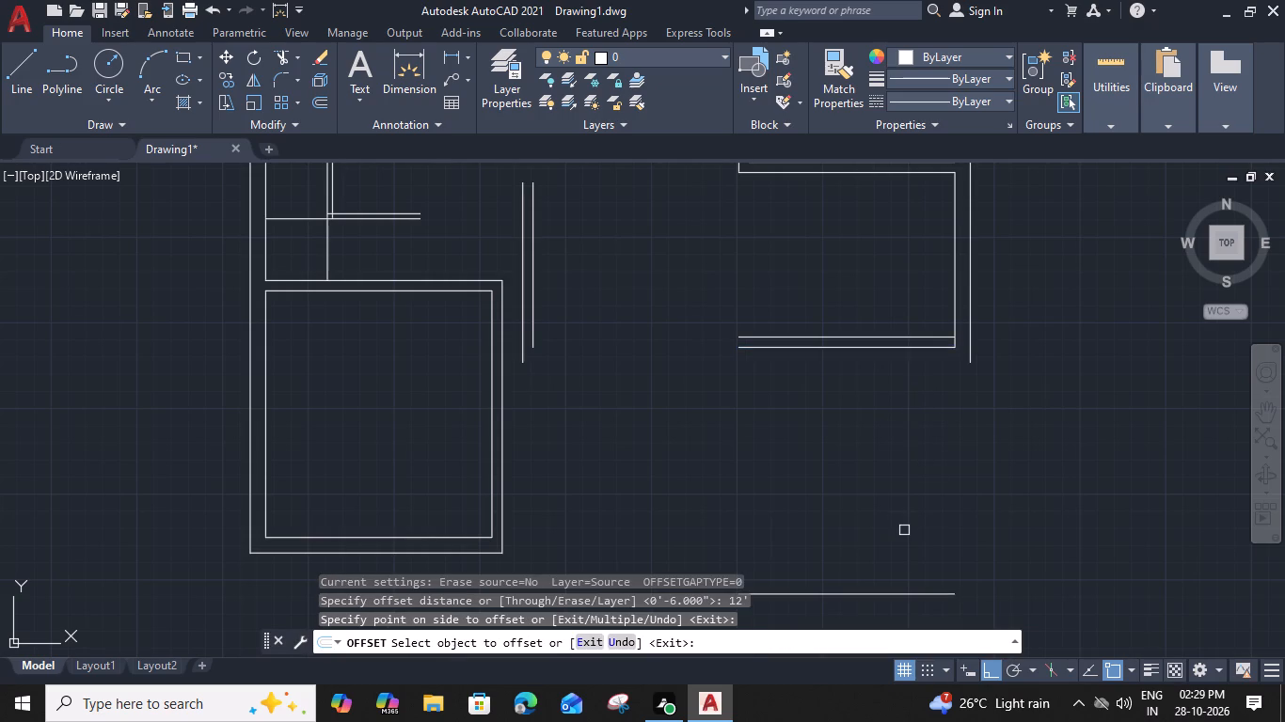
middle_click_drag(902, 539, 914, 369)
left_click(905, 471)
key("Escape")
Offset the lower-right room's bottom line 9" downward to form the outer bottom wall.
left_click(900, 424)
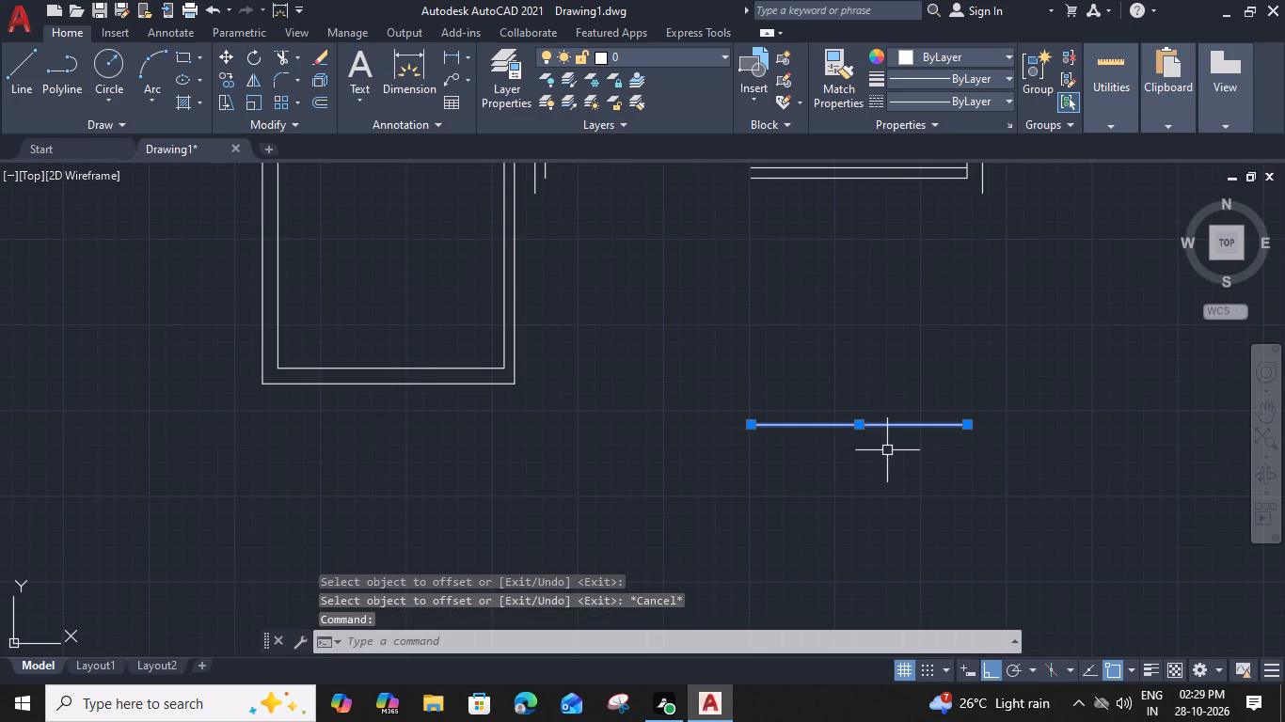
type("o")
key("space")
key("9")
key("shift+quotedbl")
key("Return")
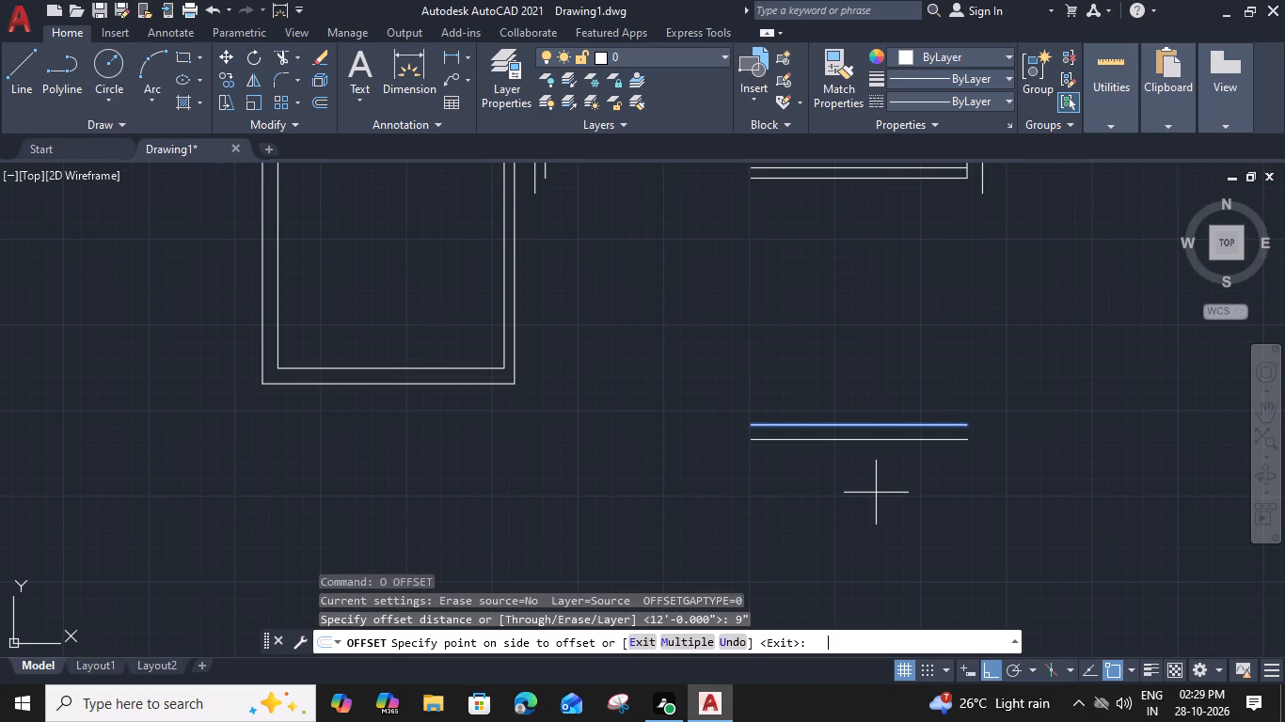
left_click(874, 515)
key("Escape")
Extend the right wall's inner line down to the new bottom wall and trim its segment between the new cross partition's lines.
middle_click_drag(923, 339, 914, 352)
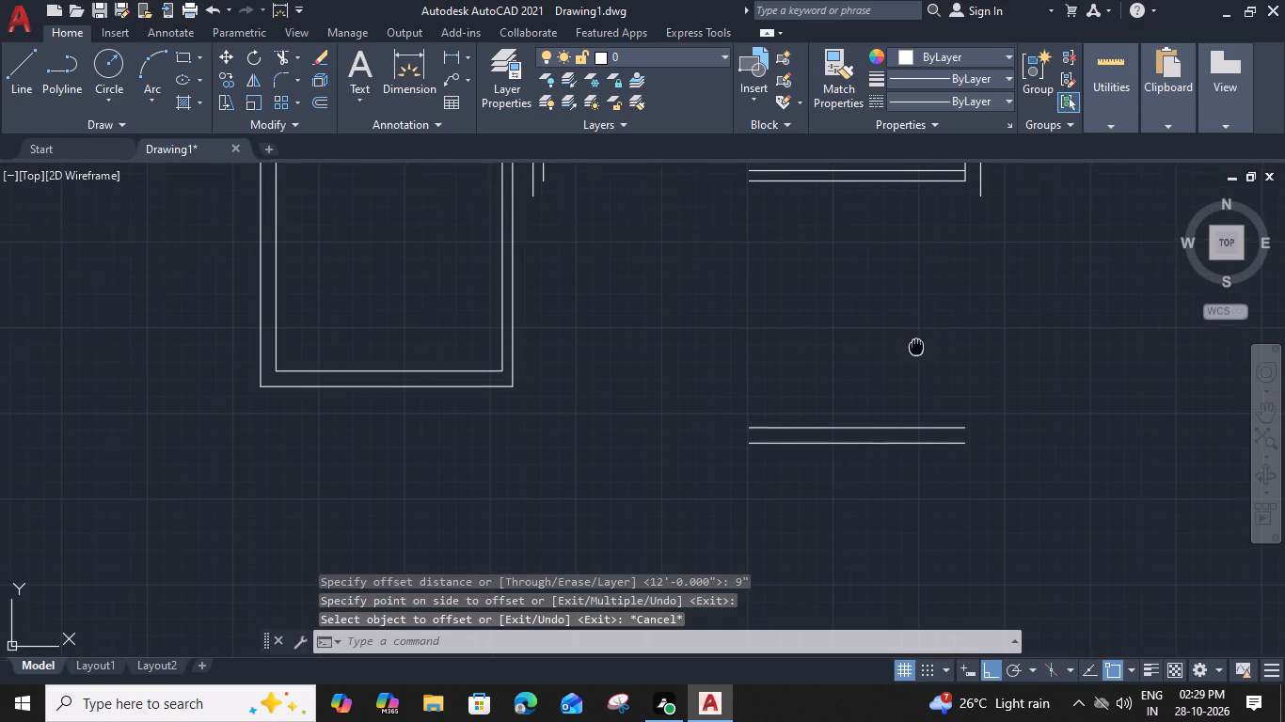
middle_click_drag(914, 352, 903, 377)
key("t")
type("r")
key("space")
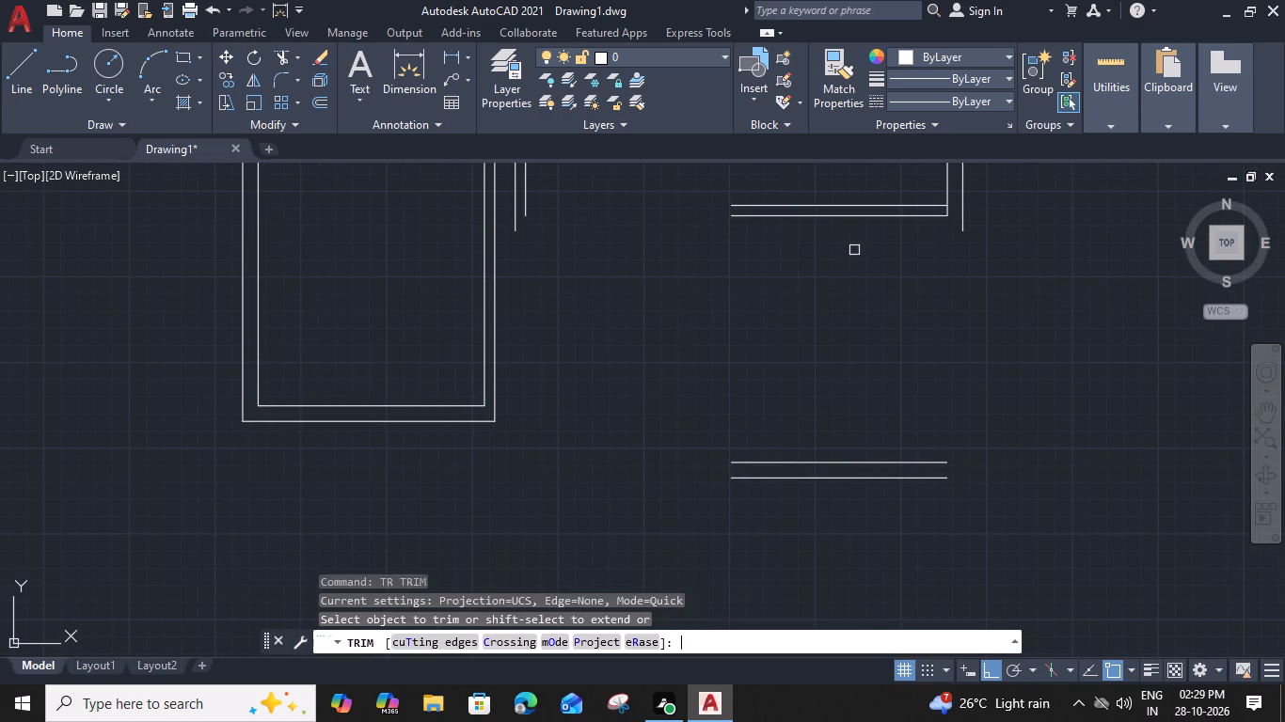
scroll(931, 198, "up", 2)
left_click(969, 226)
scroll(971, 226, "down", 2)
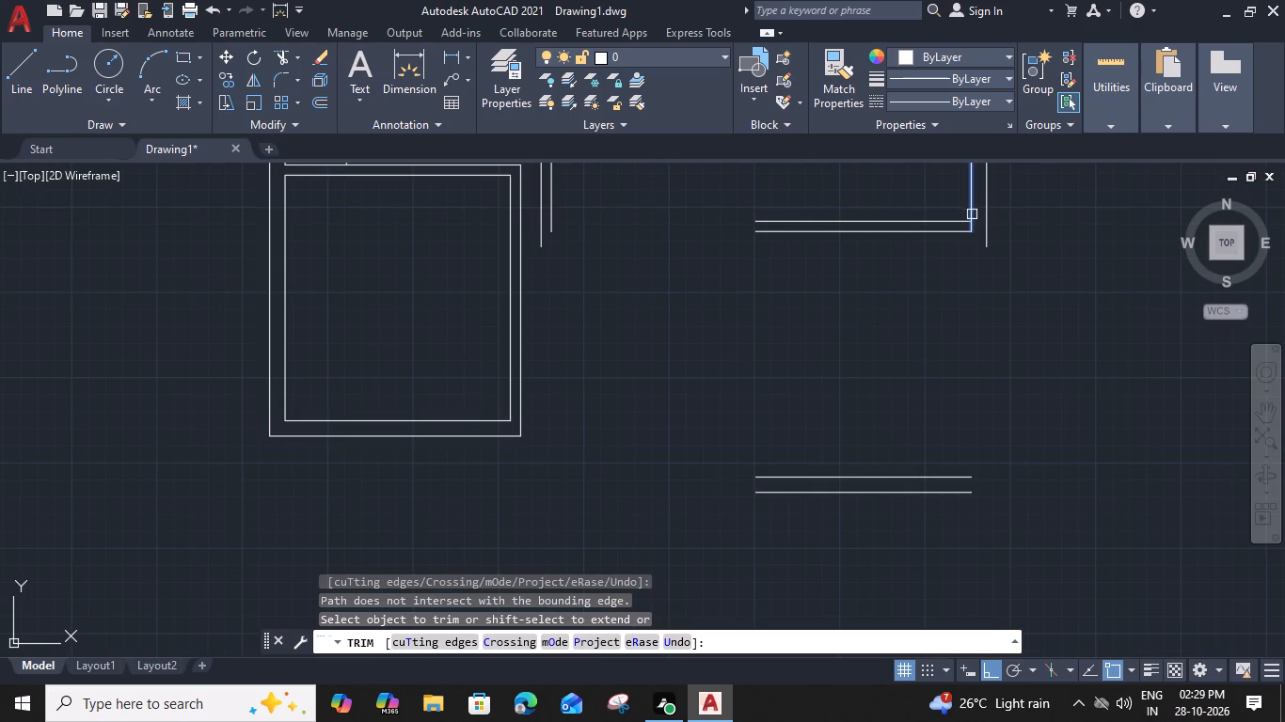
left_click(972, 213, "shift")
left_click(971, 205, "shift")
scroll(973, 231, "up", 2)
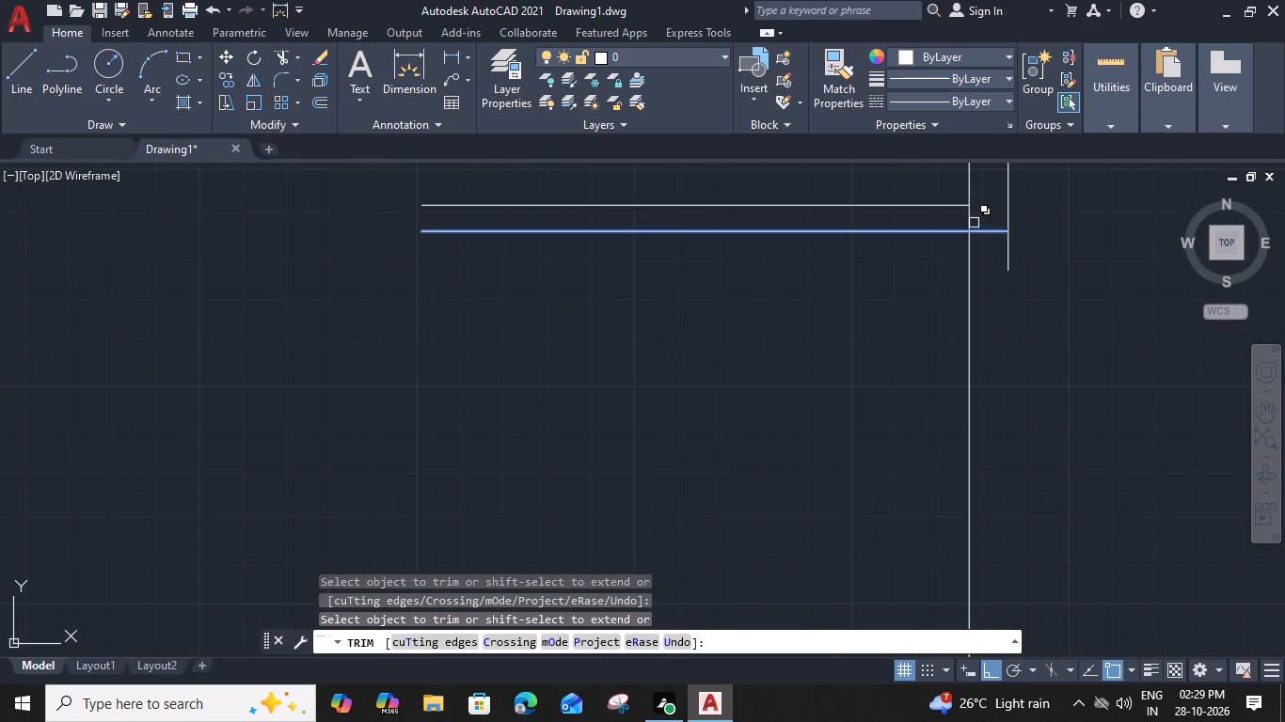
left_click(971, 215, "shift")
left_click(969, 217)
scroll(970, 221, "down", 3)
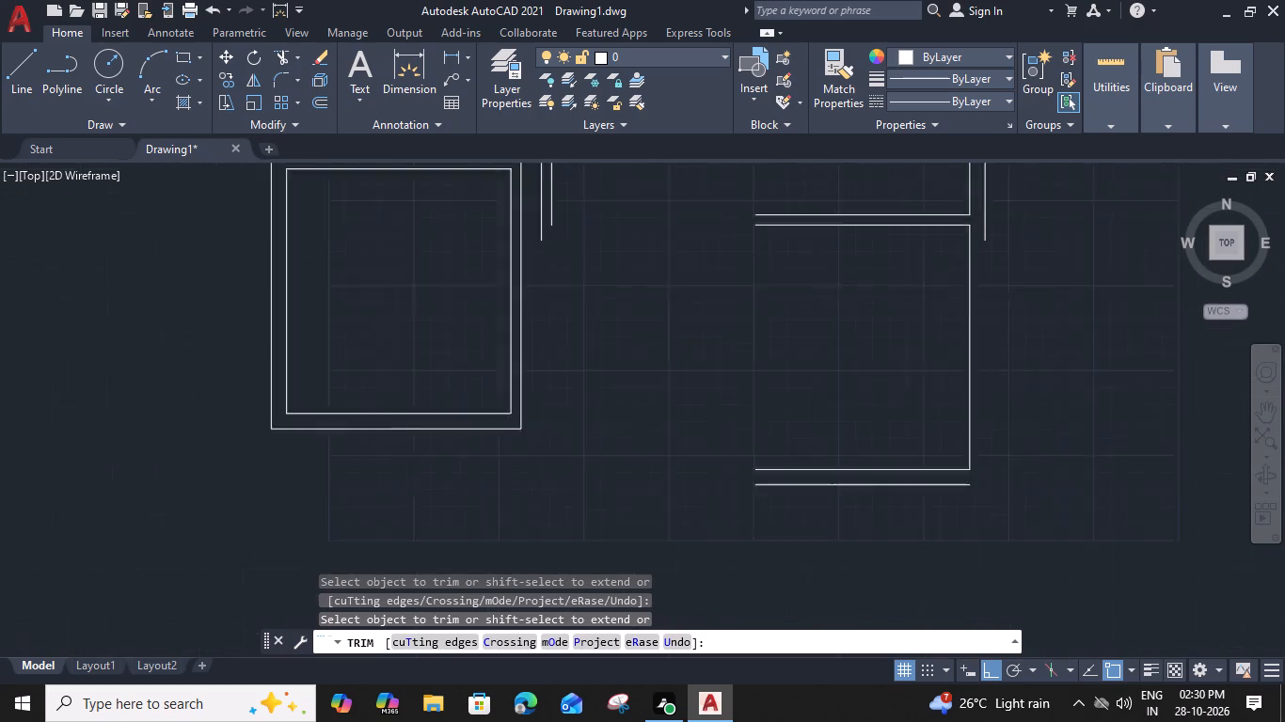
key("Escape")
Fillet the new bottom wall's outer line with the right wall's outer line to close the lower-right corner.
type("f")
key("space")
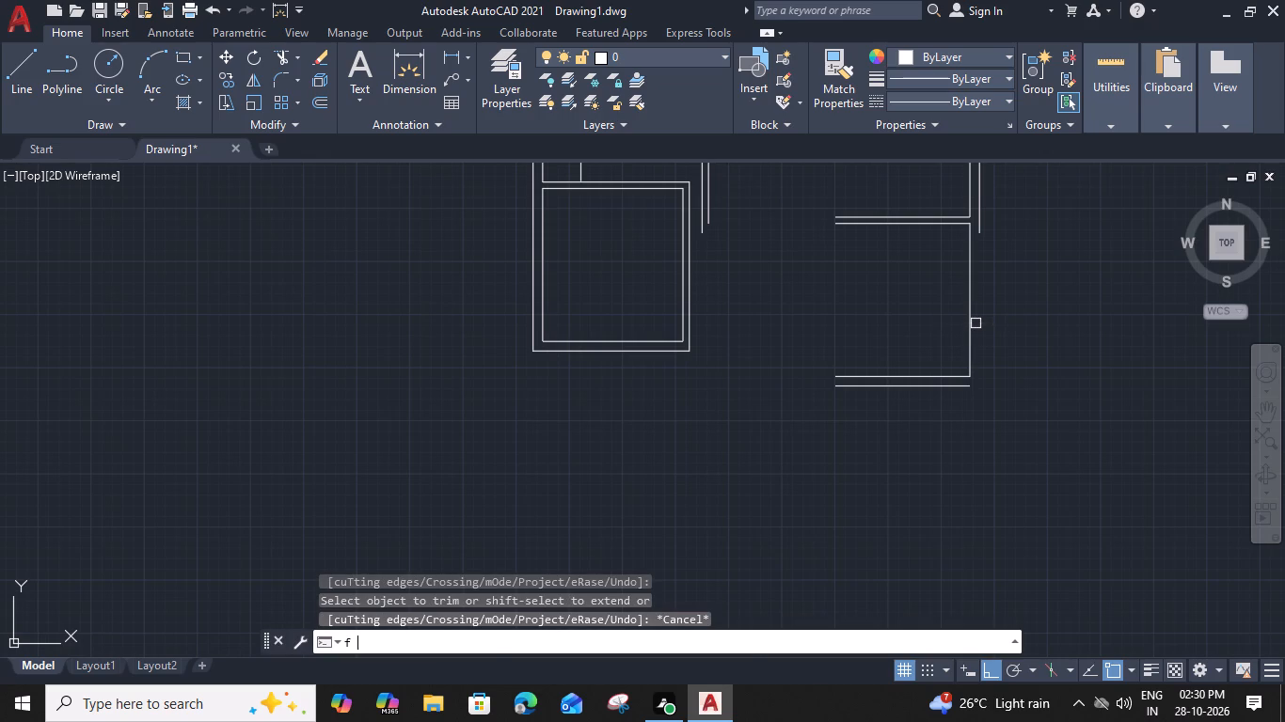
left_click(952, 385)
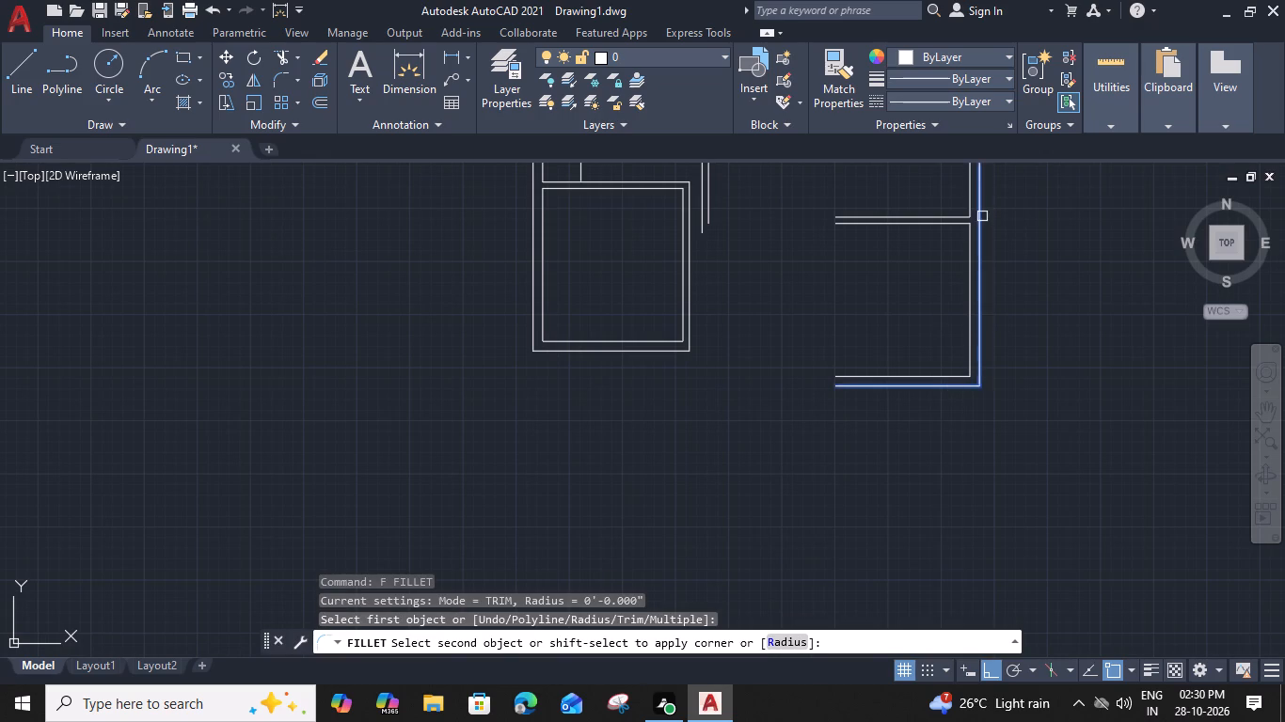
left_click(980, 218)
Offset the right wall's inner line in the lower-right room 6' to the left.
middle_click_drag(1009, 306, 999, 352)
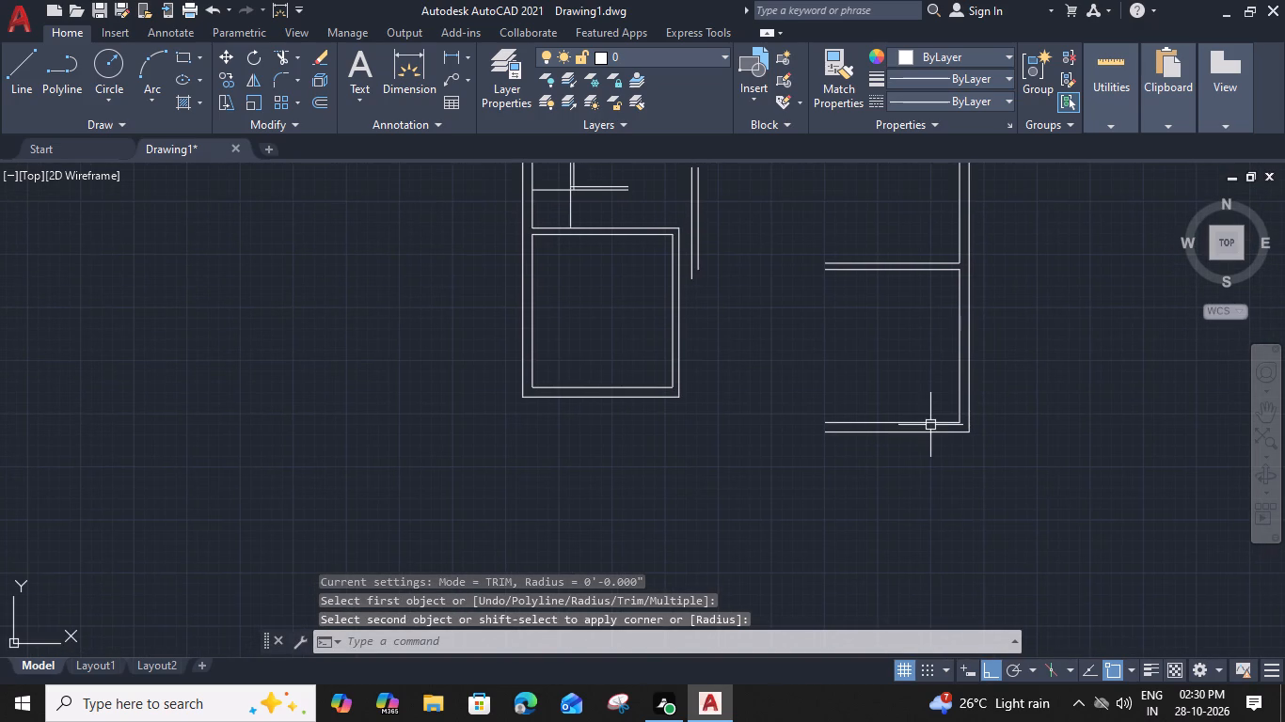
left_click(955, 352)
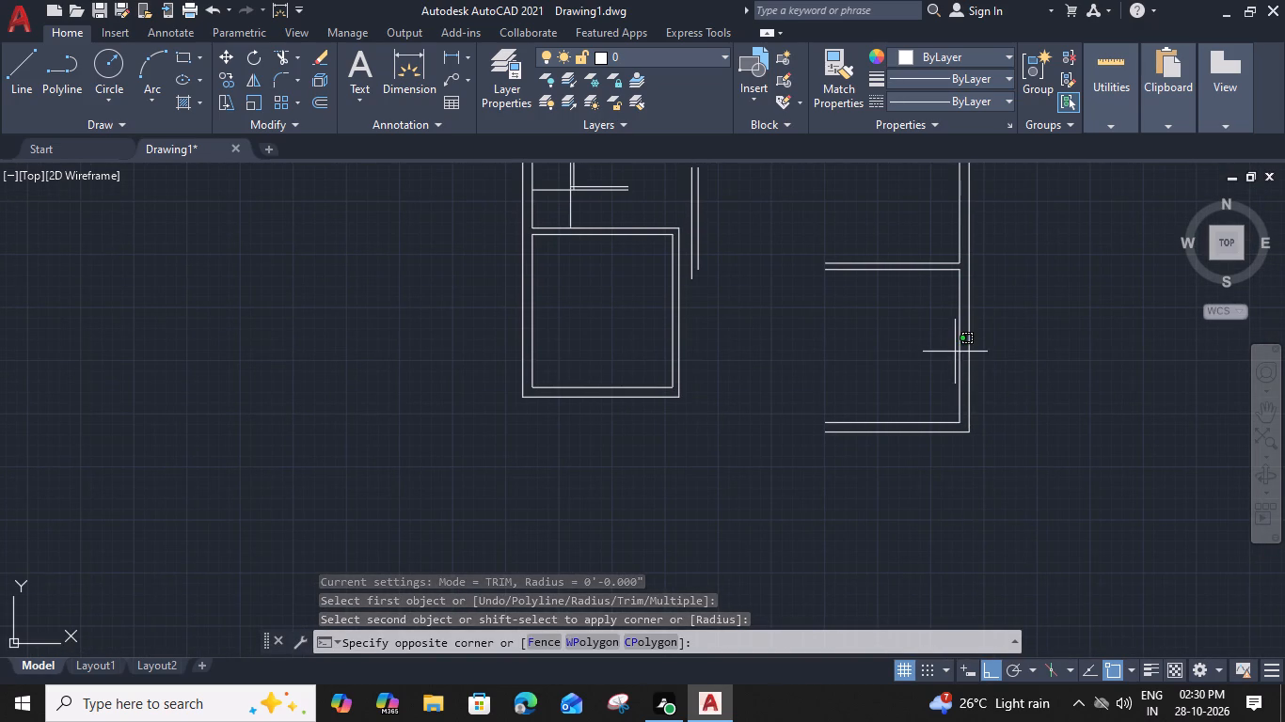
left_click(957, 372)
left_click(962, 354)
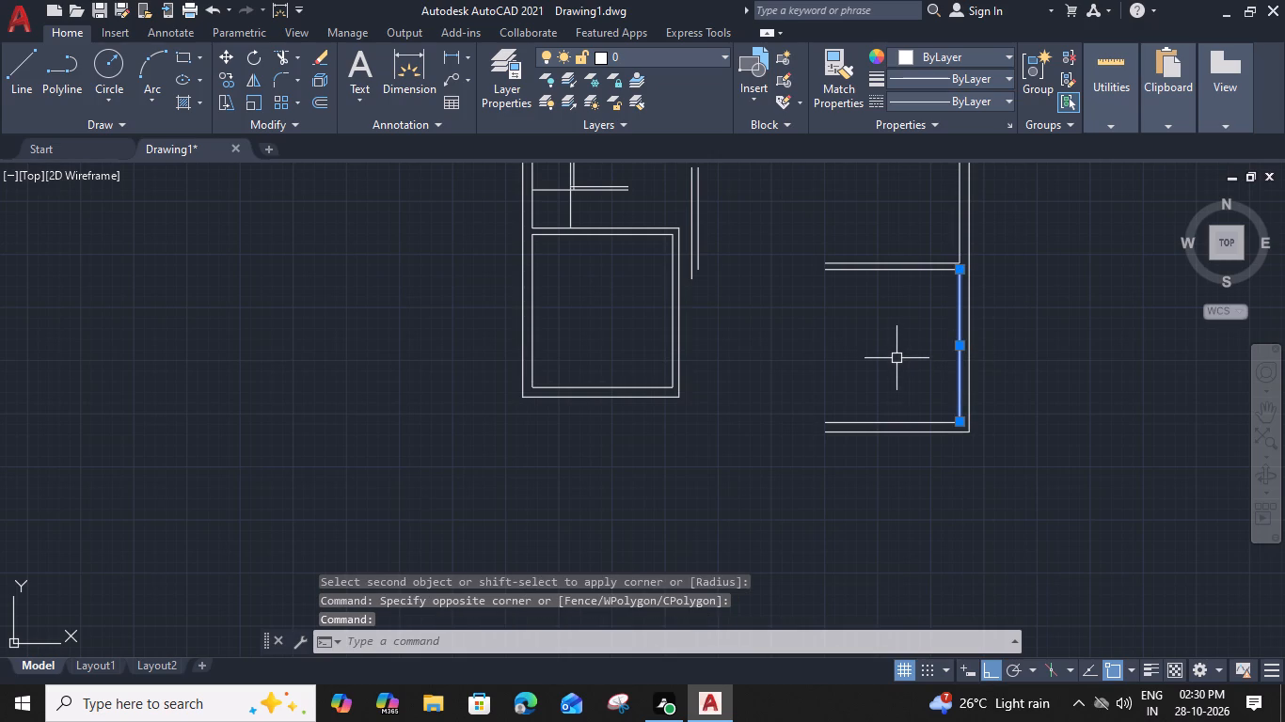
type("o")
key("space")
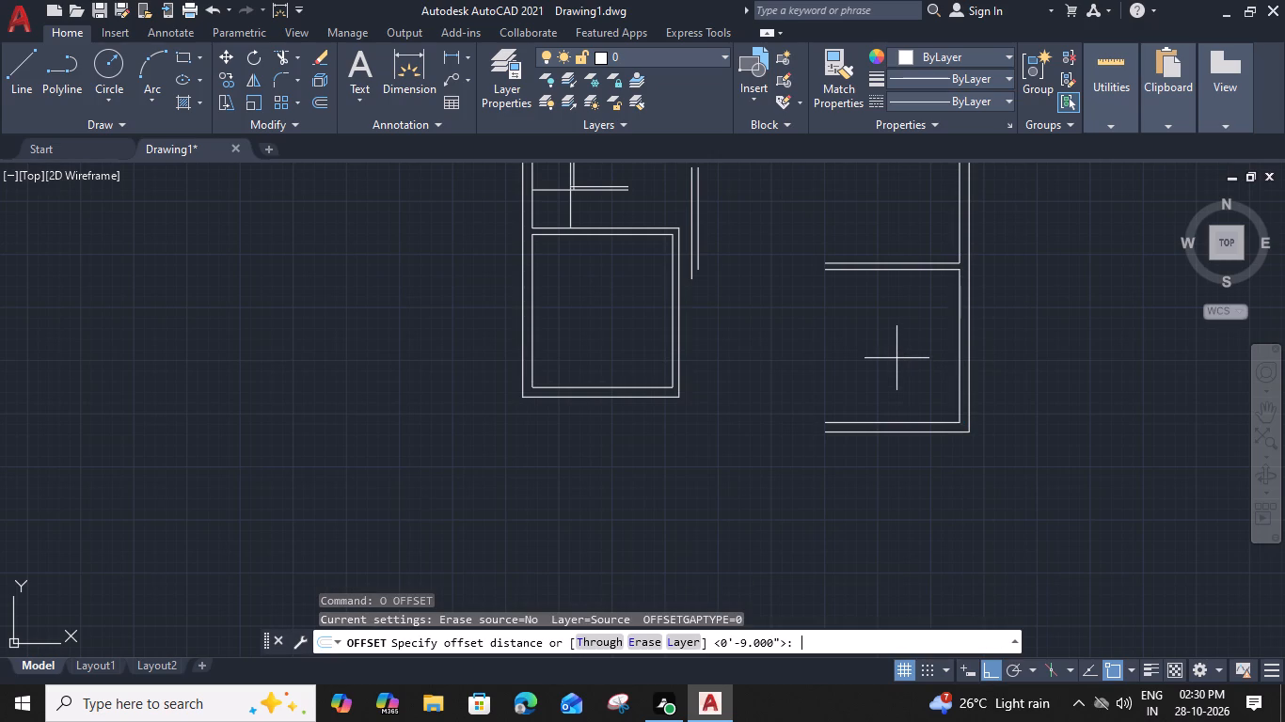
type("6'")
key("space")
left_click(841, 380)
key("Escape")
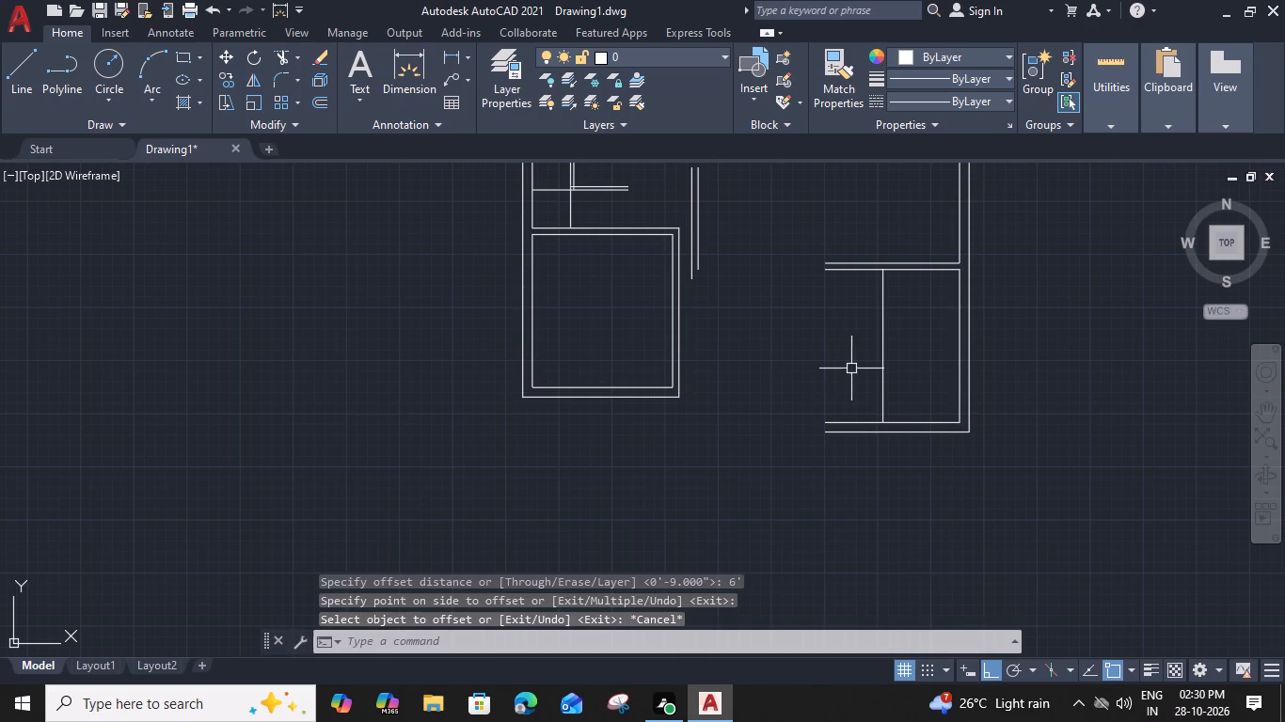
Offset the new vertical line in the lower-right room 6" to the left to form a partition.
left_click(882, 374)
key("o")
key("space")
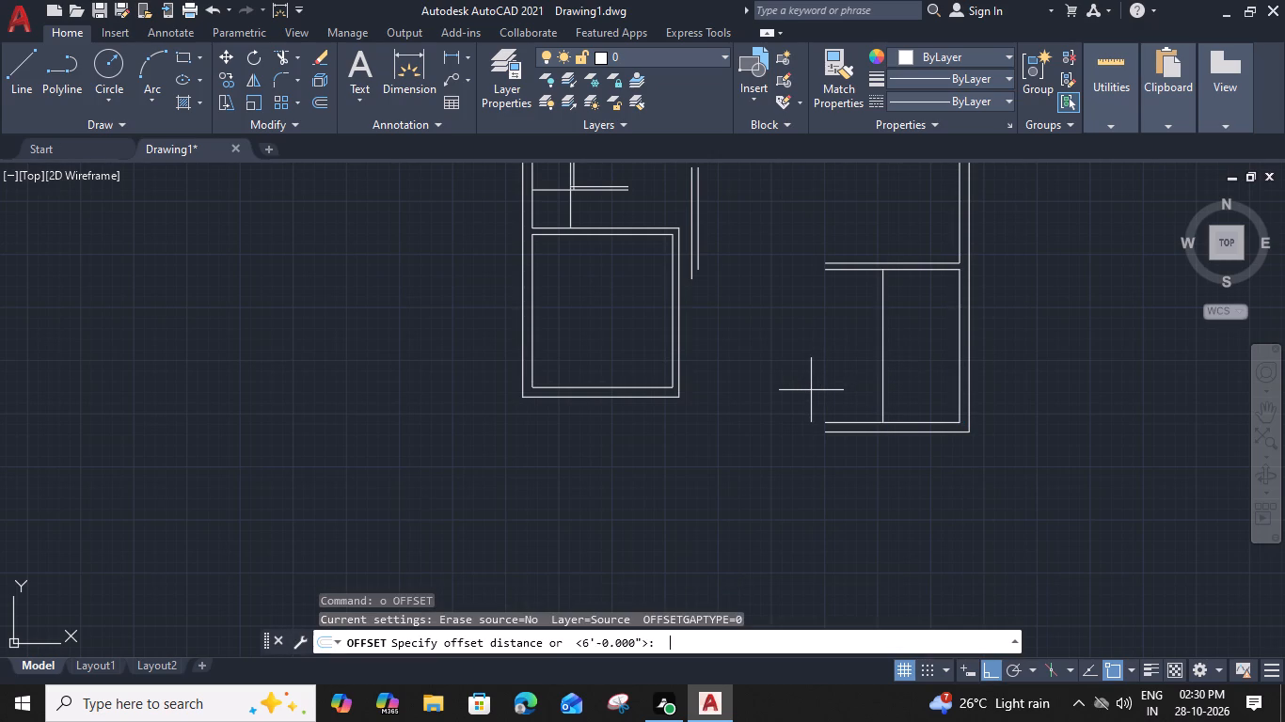
type("6\"")
key("Return")
left_click(795, 394)
key("grave")
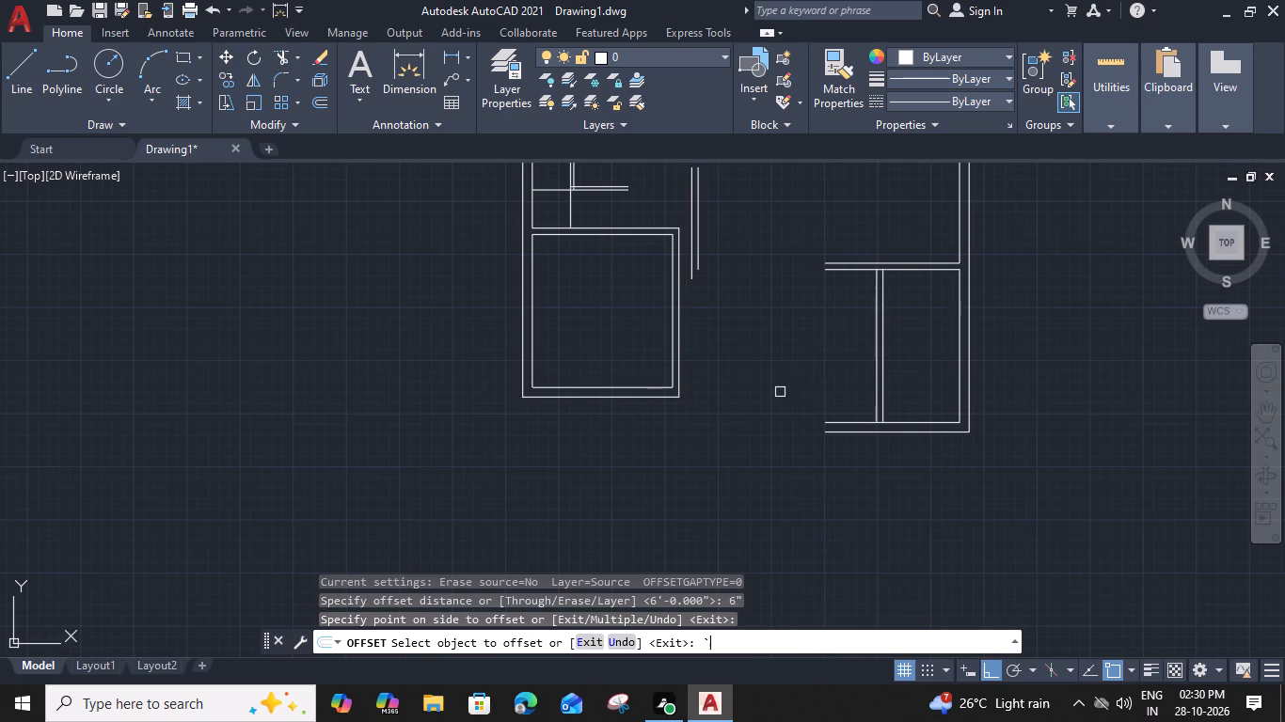
key("Escape")
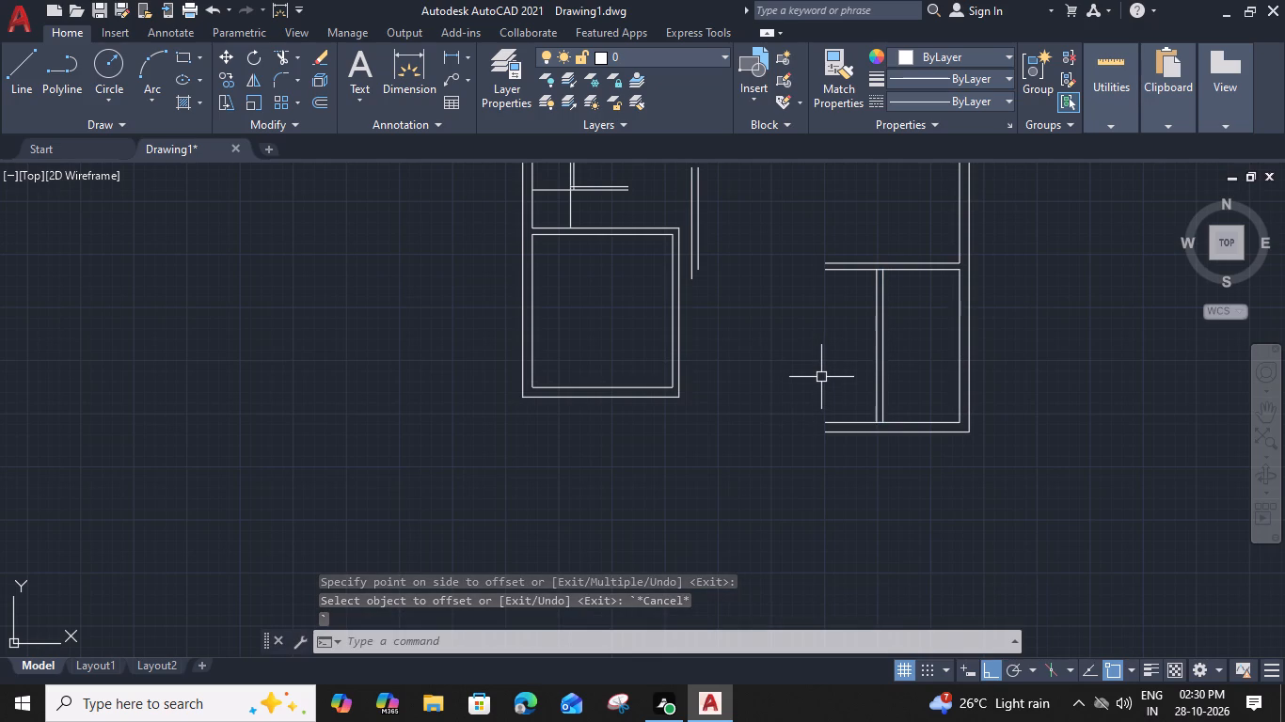
Delete the two leftover vertical wall lines beside the lower-left room.
scroll(817, 310, "down", 1)
middle_click_drag(818, 312, 812, 384)
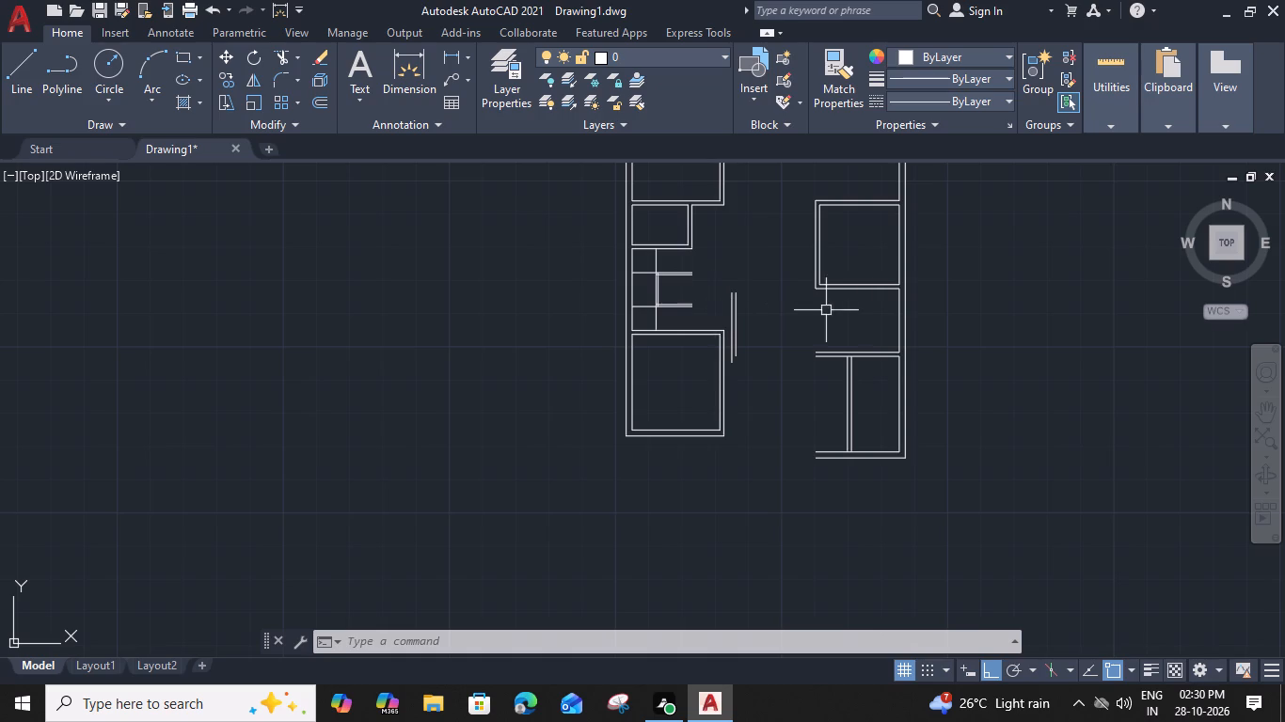
left_click_drag(750, 284, 741, 288)
left_click(723, 297)
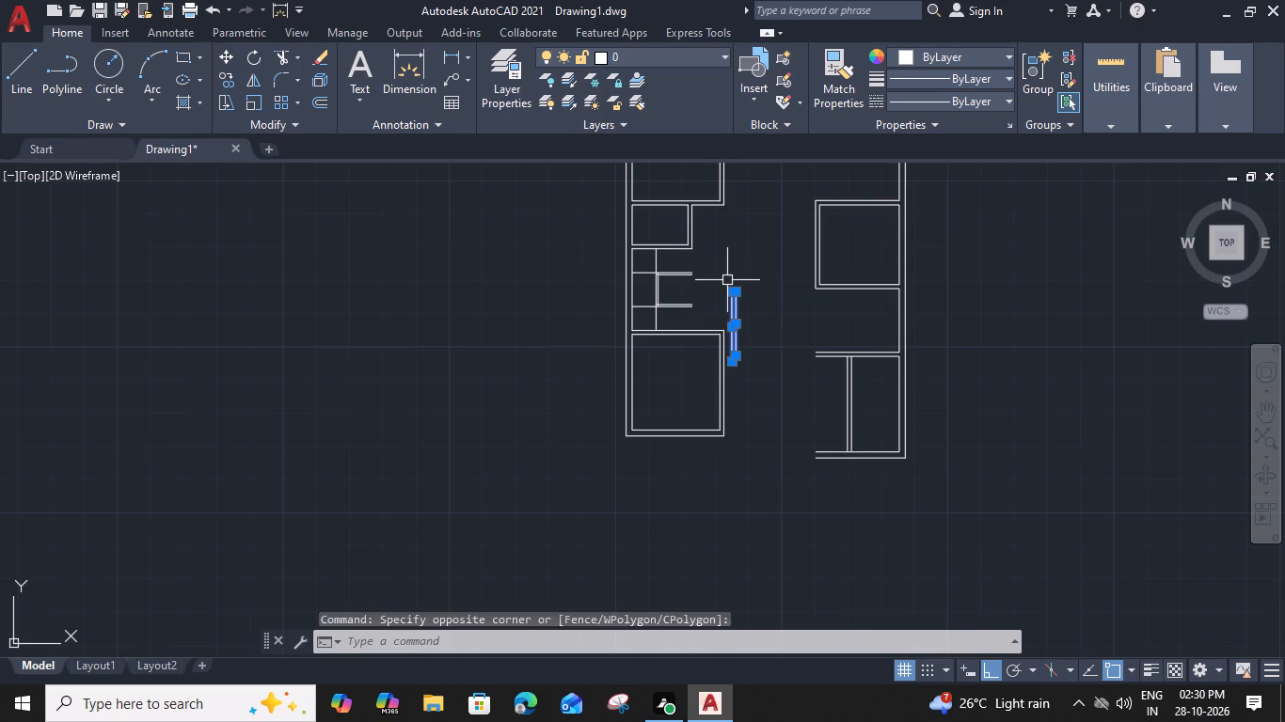
key("Delete")
Offset the right wall's inner line between the two lower cross partitions 10' to the left.
scroll(922, 314, "up", 1)
left_click(884, 310)
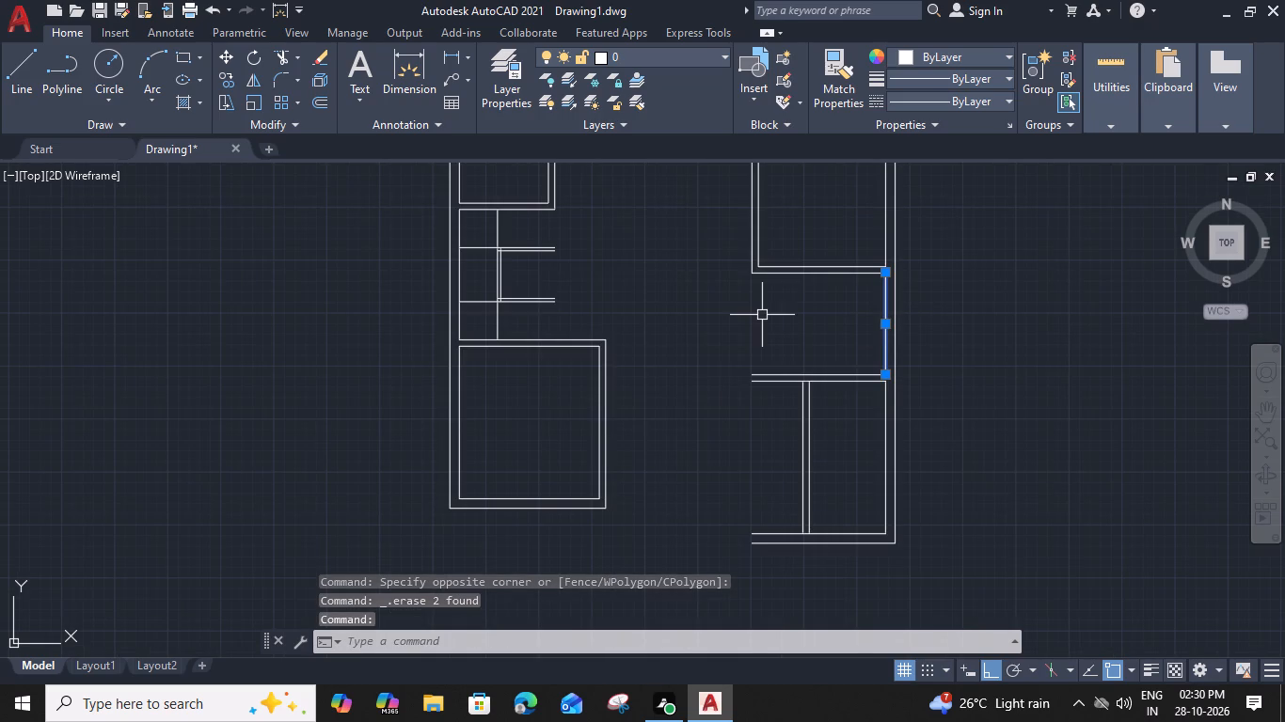
type("o")
key("space")
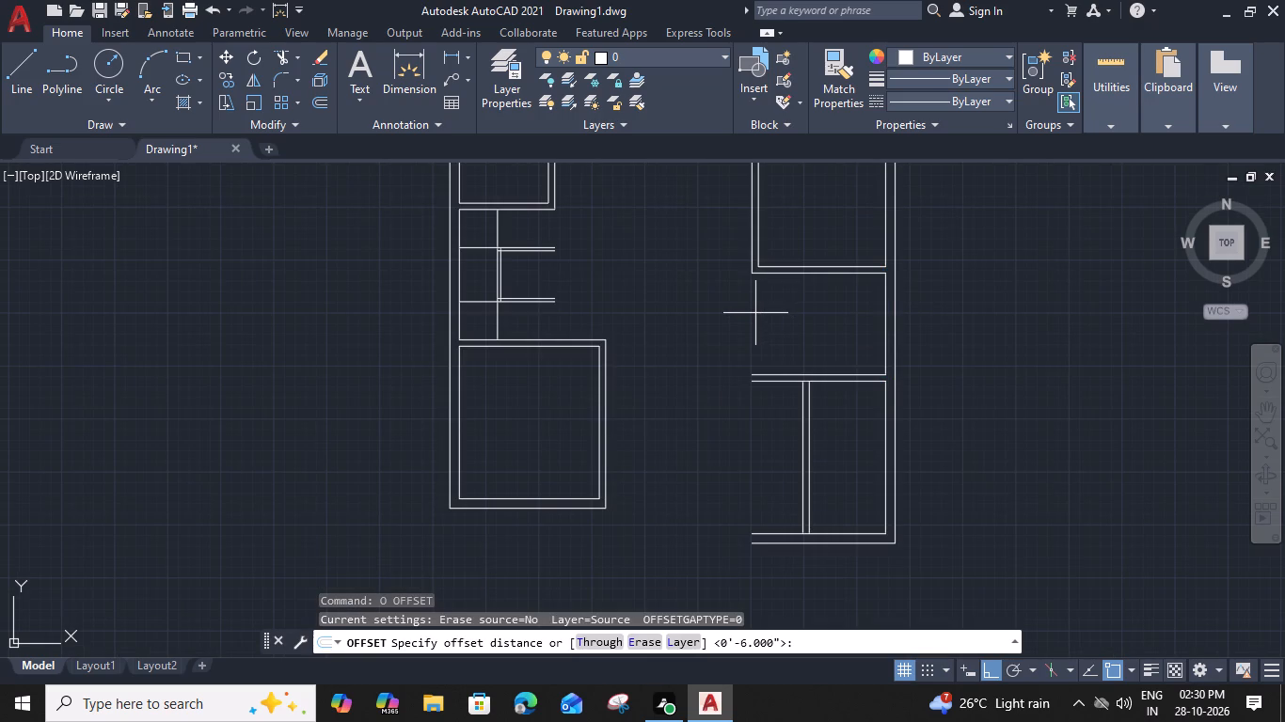
type("10'")
key("space")
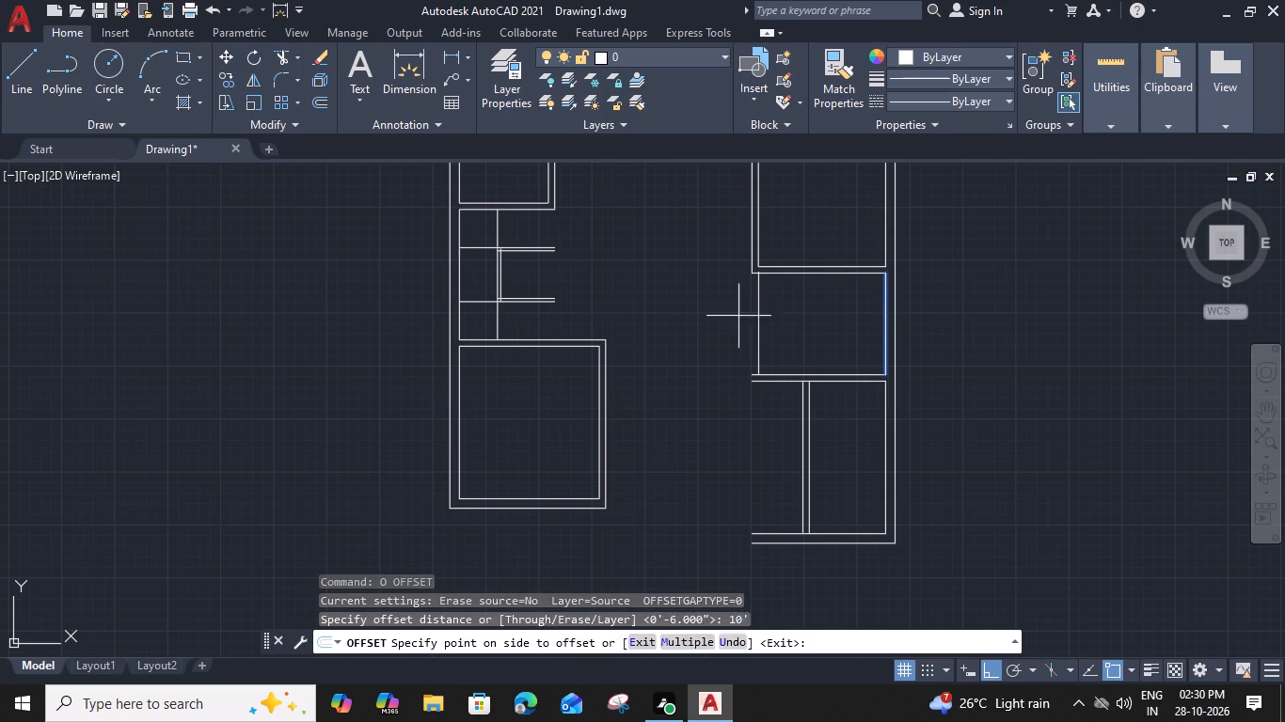
left_click_drag(737, 317, 727, 320)
key("Escape")
Offset the 10' room's new left-side line 6" to the left to form its side partition.
left_click(759, 312)
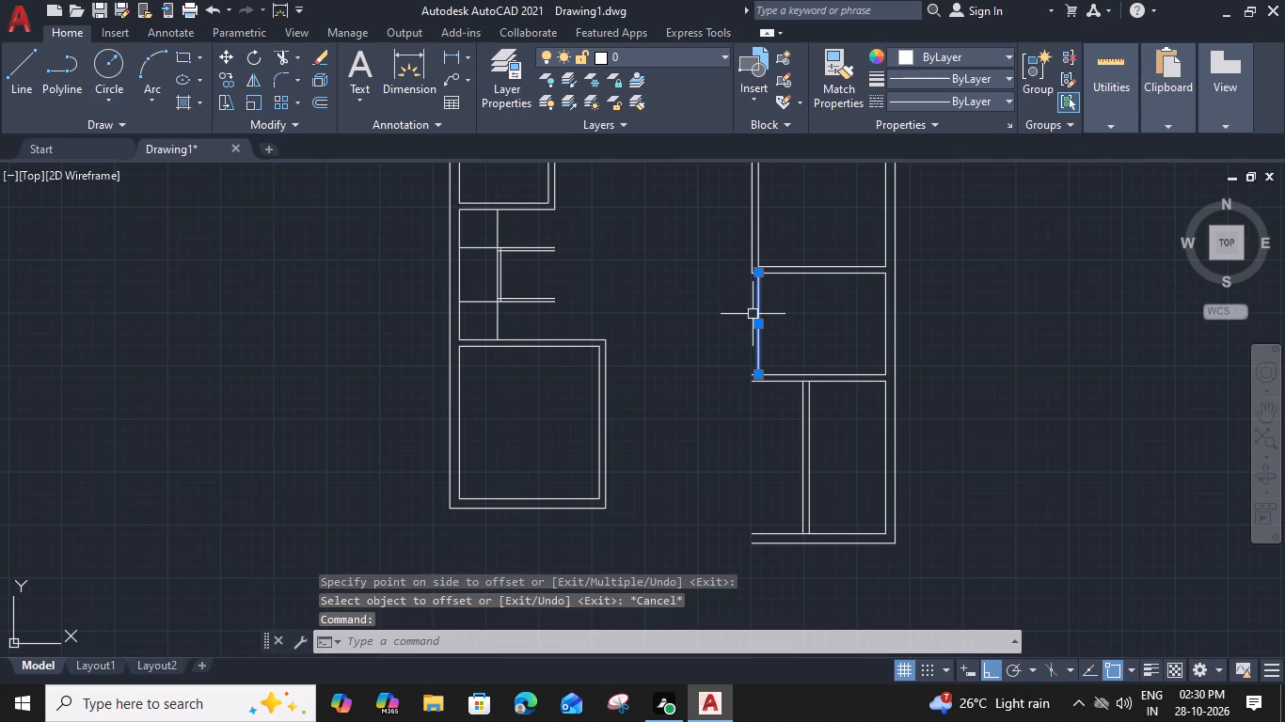
key("o")
key("space")
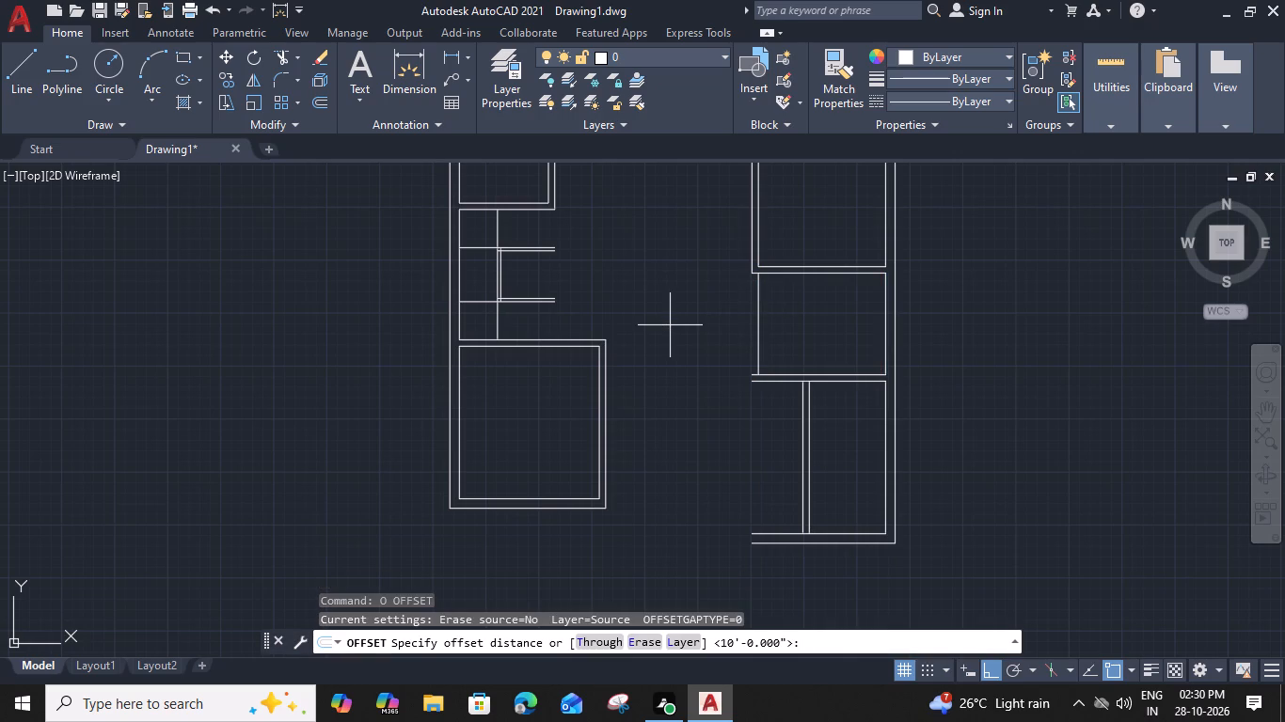
key("6")
key("shift+quotedbl")
key("Return")
left_click(666, 323)
key("Escape")
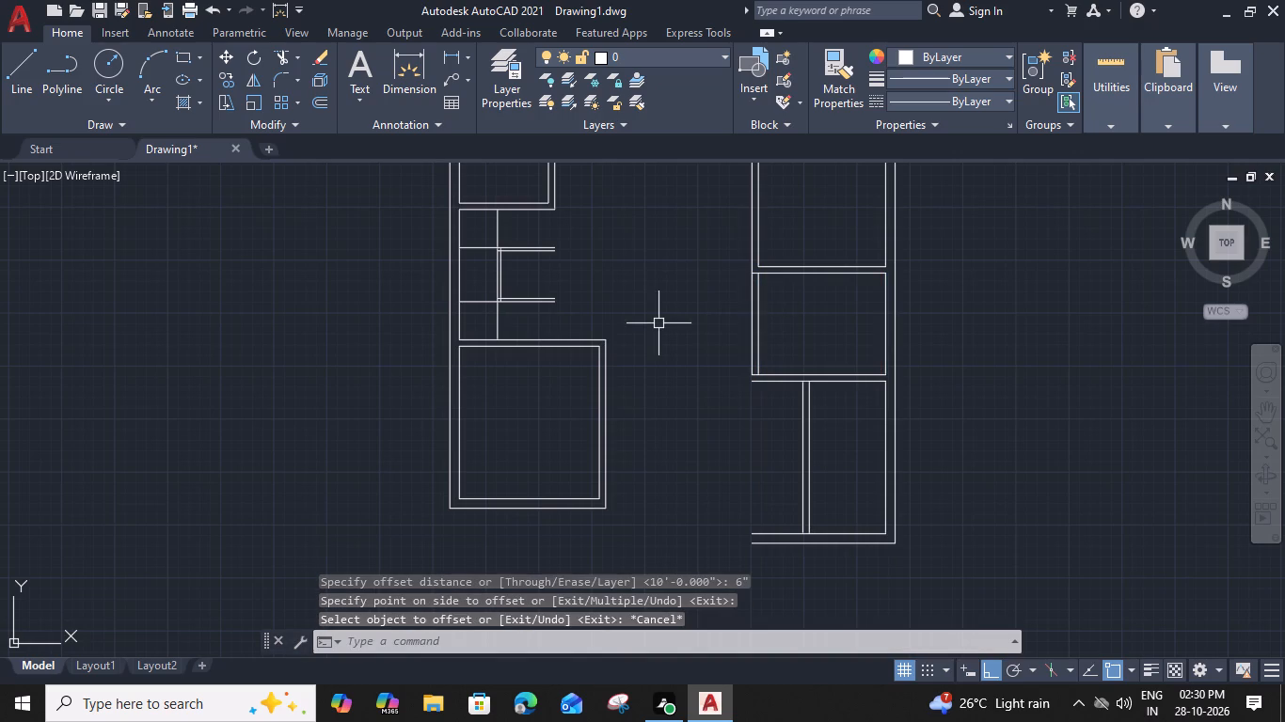
Extend the side partition's outer line to the lower cross partition's bottom line and trim the line stubs crossing the partition at both corners.
type("ex")
key("space")
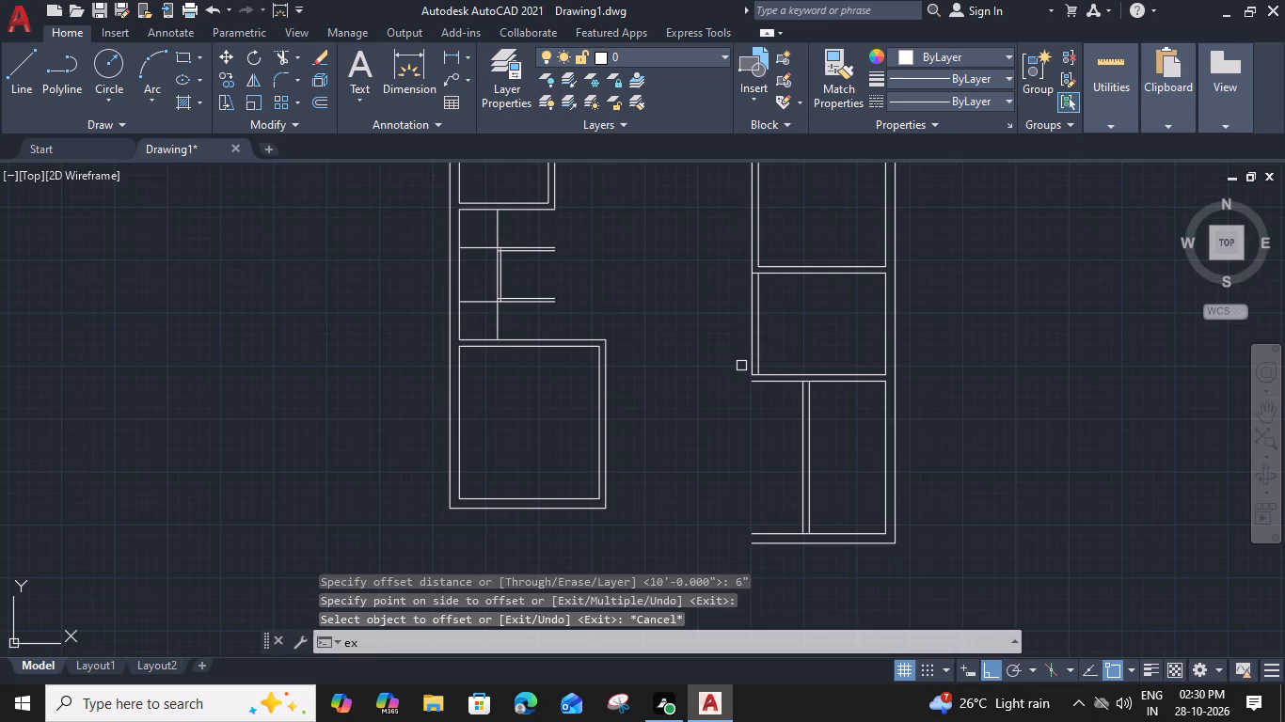
left_click(752, 347)
scroll(758, 386, "up", 3)
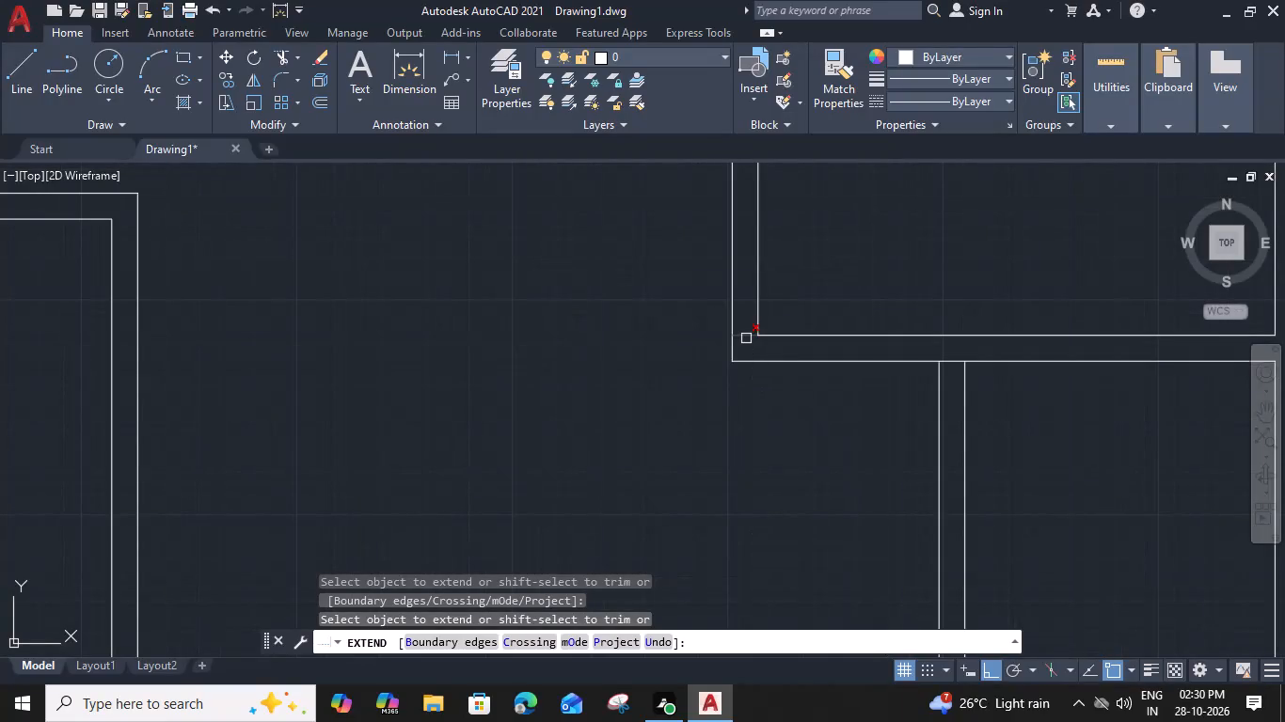
left_click(746, 338, "shift")
scroll(746, 338, "down", 2)
middle_click_drag(780, 225, 756, 441)
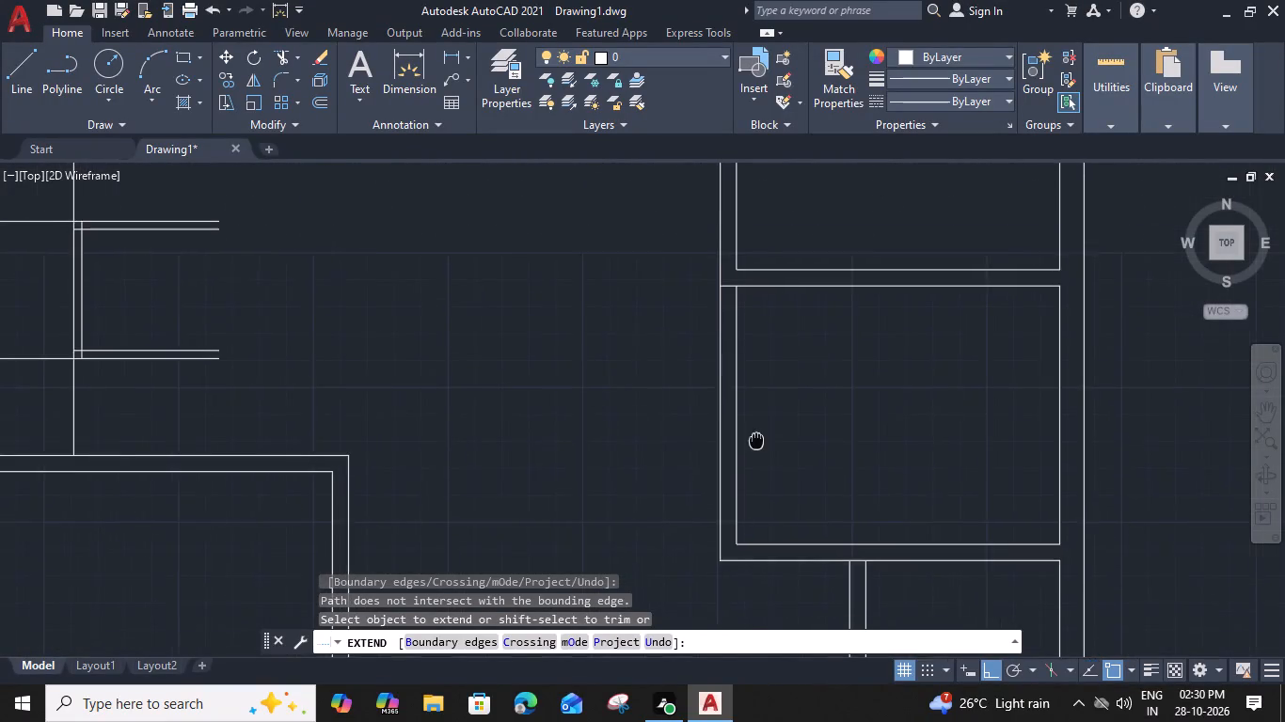
scroll(715, 291, "up", 2)
left_click(731, 297, "shift")
scroll(730, 297, "down", 3)
middle_click_drag(777, 360, 785, 235)
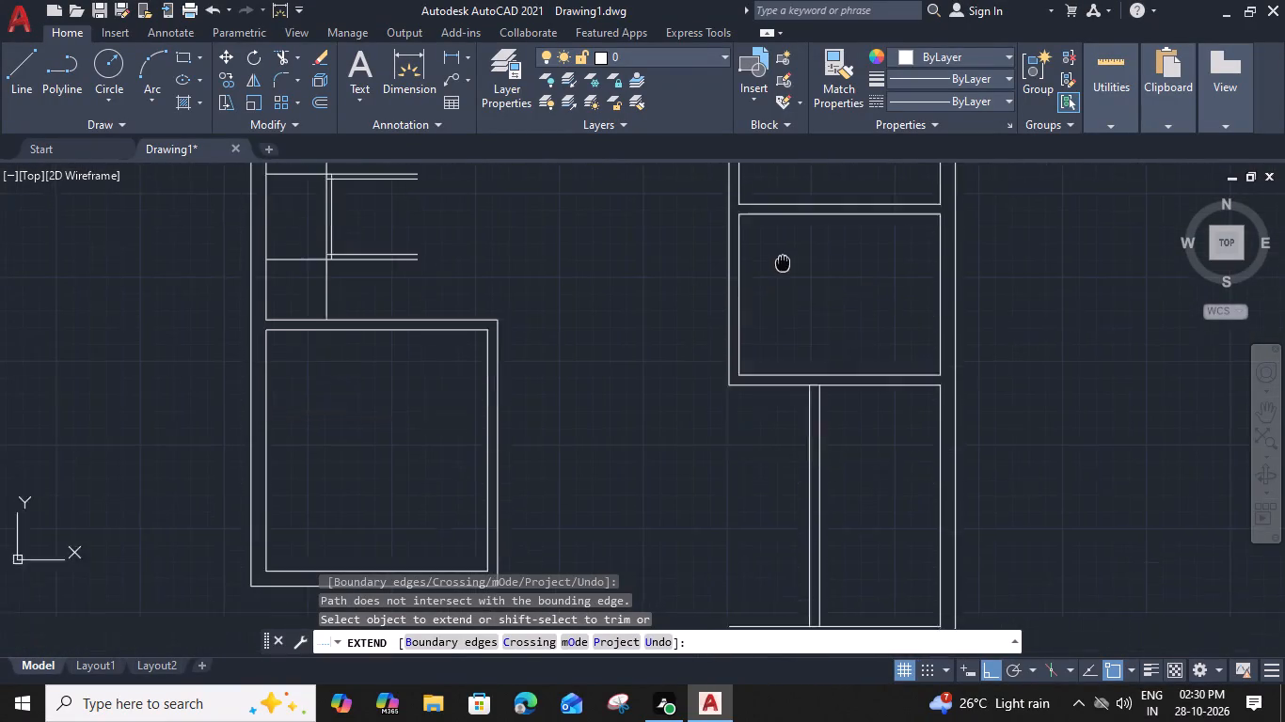
Trim the lower cross partition's bottom line and the bottom wall's inner line between the 6" side partition's two lines.
middle_click_drag(785, 235, 789, 198)
scroll(837, 329, "up", 2)
left_click(802, 272, "shift")
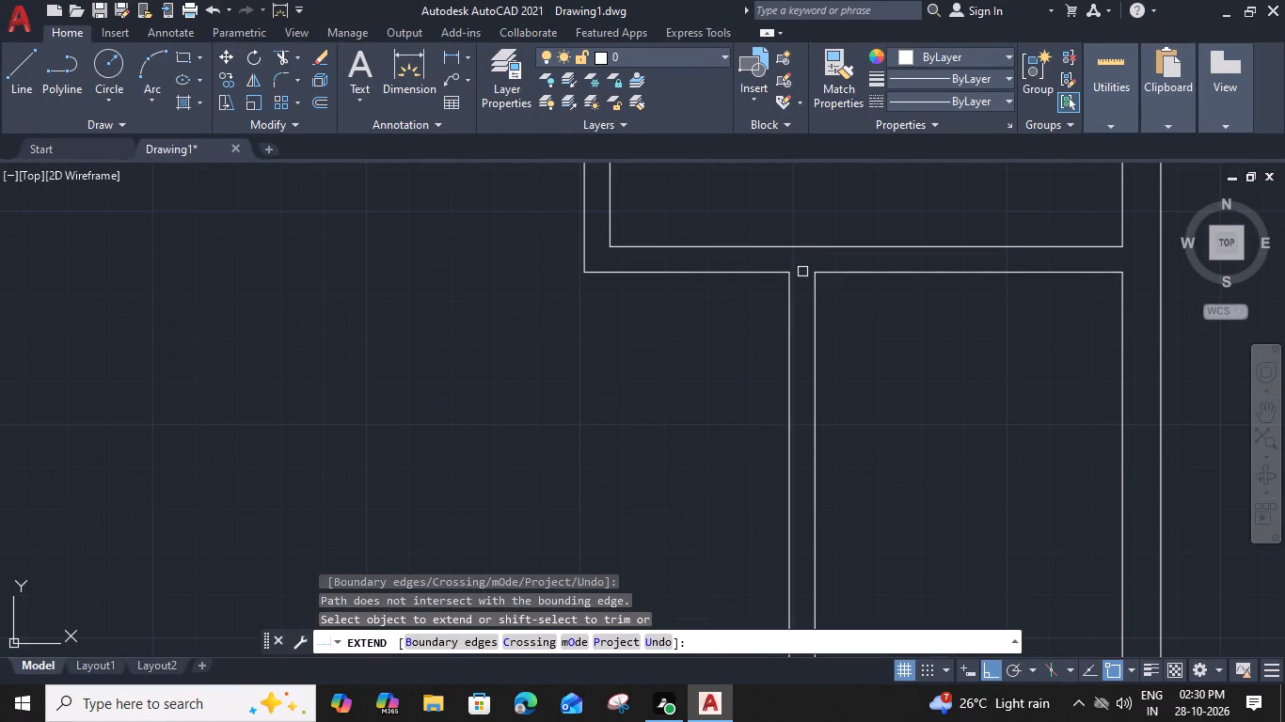
scroll(802, 272, "down", 3)
scroll(799, 450, "up", 3)
left_click(813, 347, "shift")
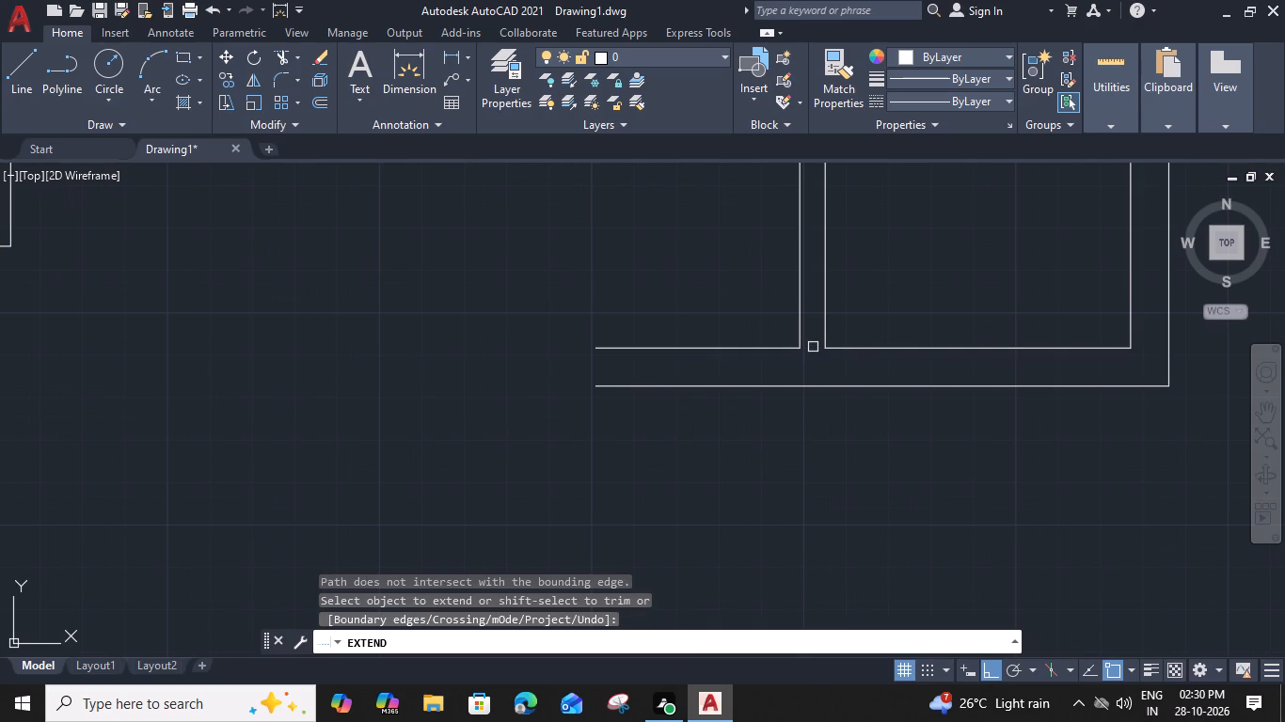
key("Escape")
Offset the side partition's outer line 12' to the left, toward the lower-left room.
scroll(802, 319, "down", 2)
middle_click_drag(797, 327, 796, 331)
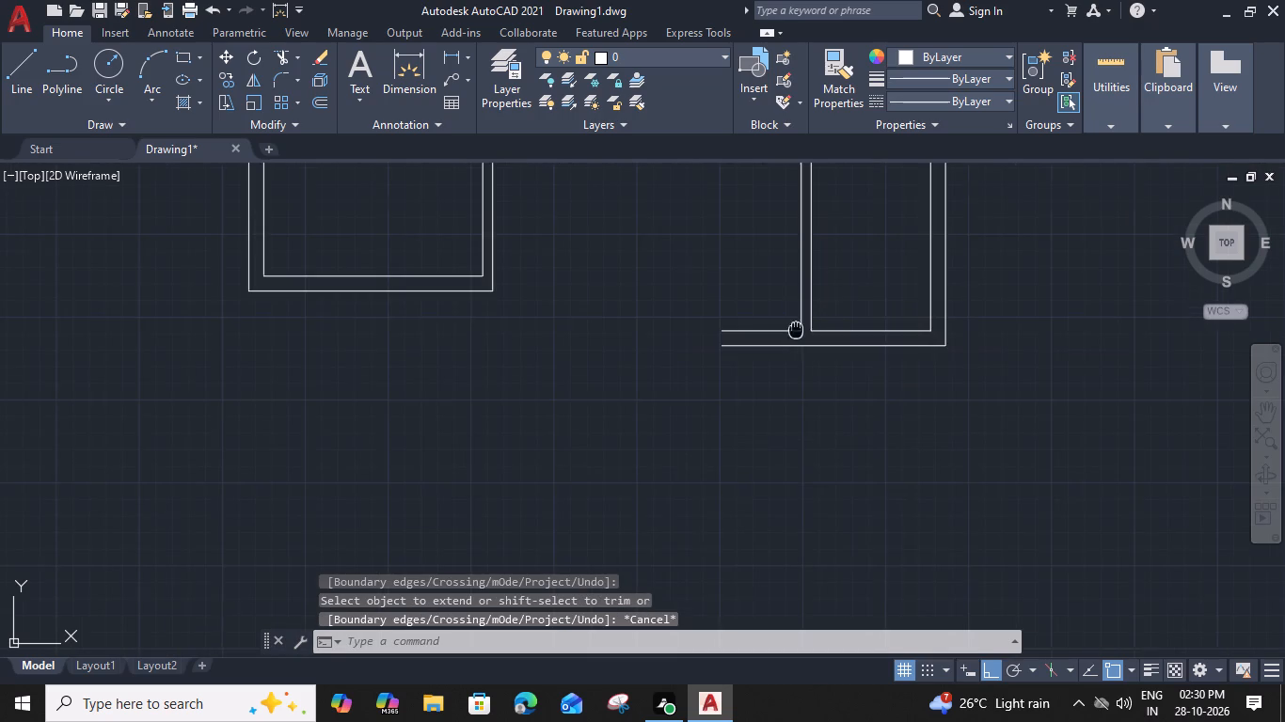
middle_click_drag(796, 331, 816, 463)
left_click(819, 398)
type("o 12'")
key("space")
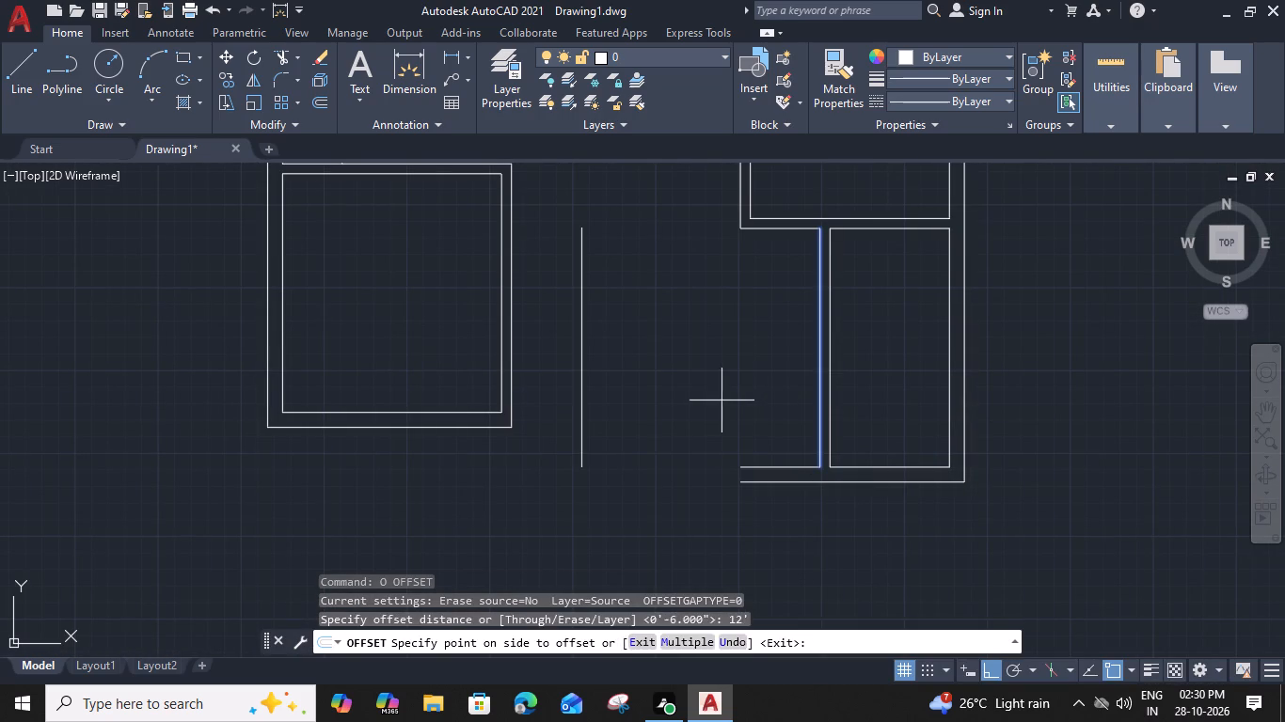
left_click(698, 406)
left_click(649, 413)
key("Escape")
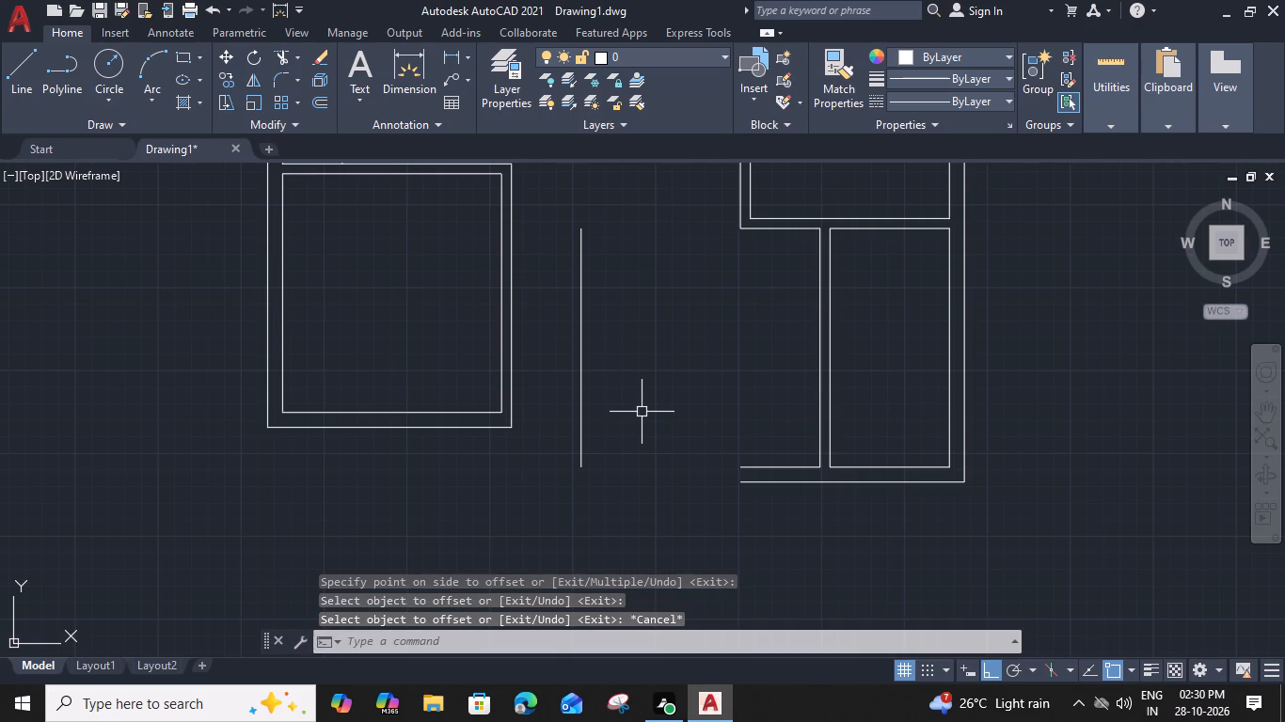
Measure the gap between the lower-left room and the new 12' offset line, and the passage widths between the left and right rooms above.
middle_click_drag(642, 412, 784, 420)
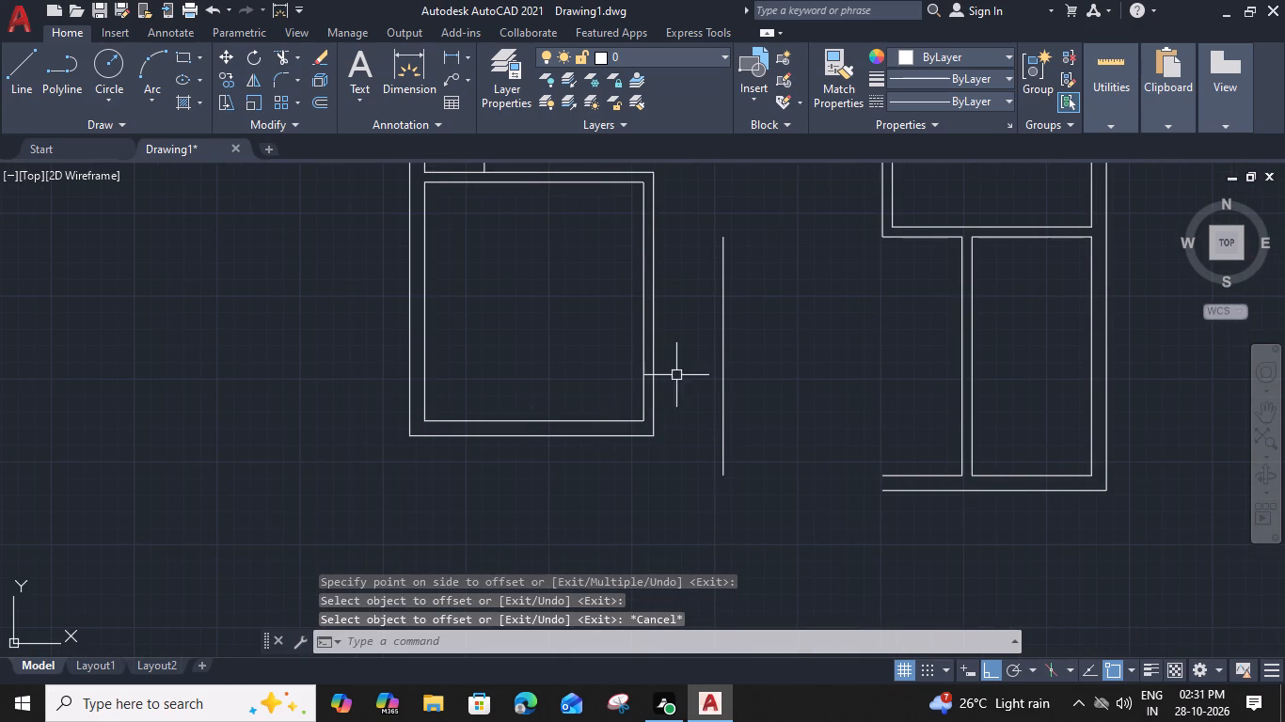
type("mea")
key("space")
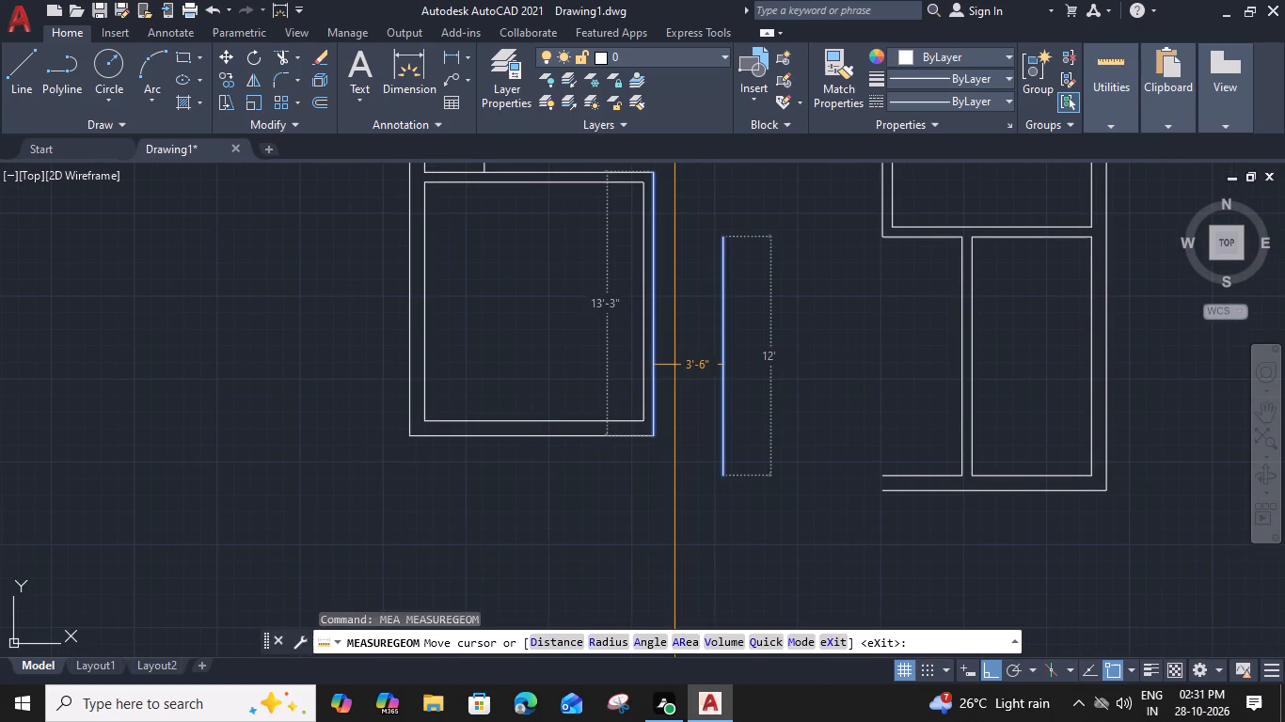
key("Escape")
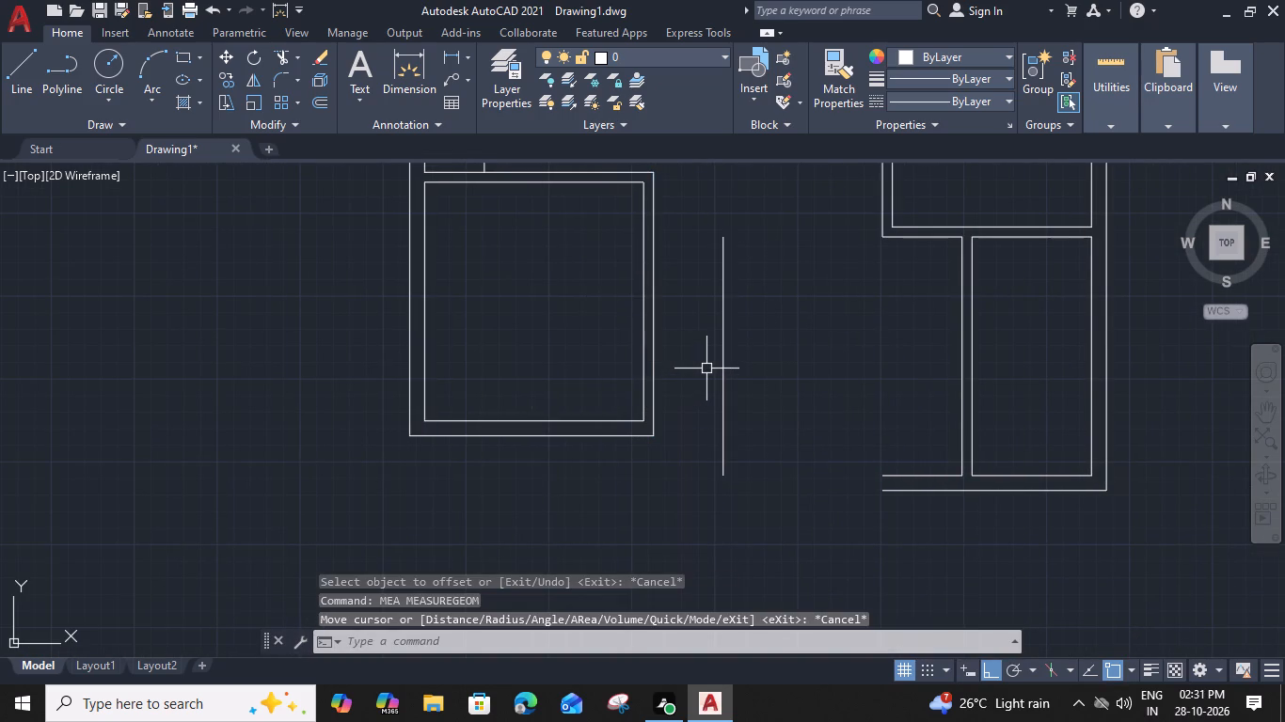
left_click(725, 381)
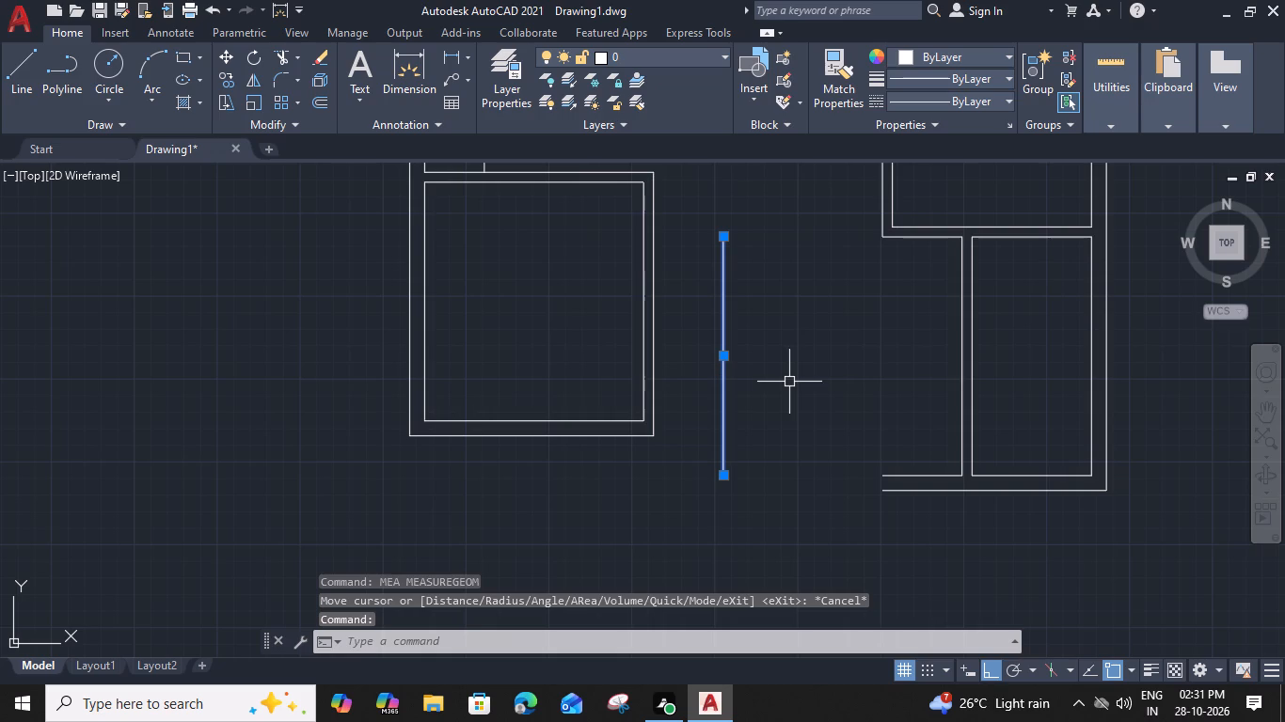
middle_click_drag(817, 265, 841, 503)
key("Escape")
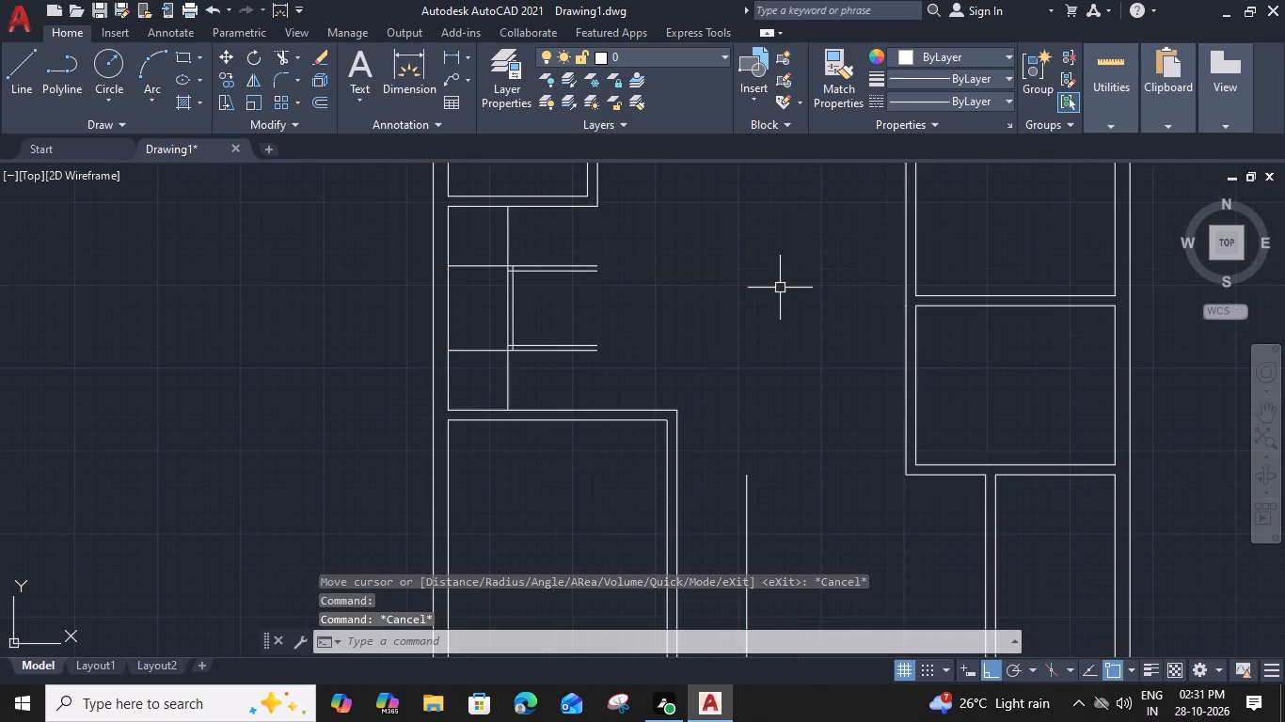
type("mea")
key("space")
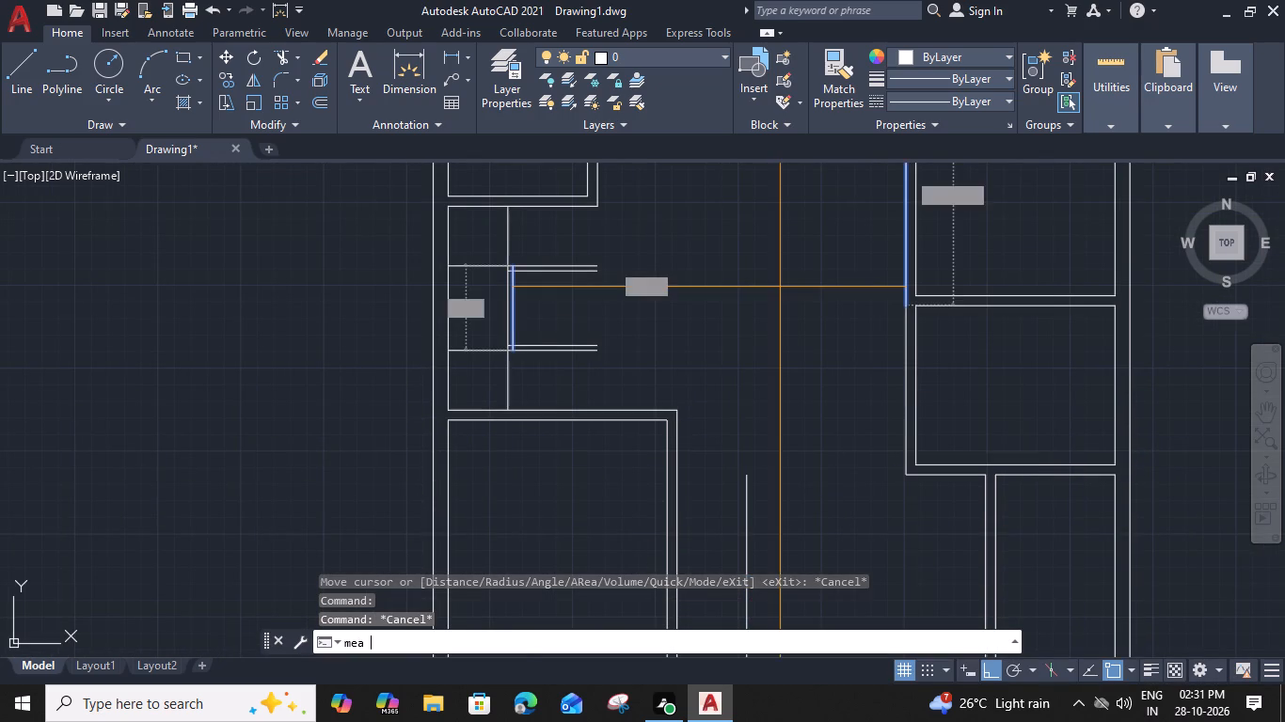
middle_click_drag(791, 251, 785, 343)
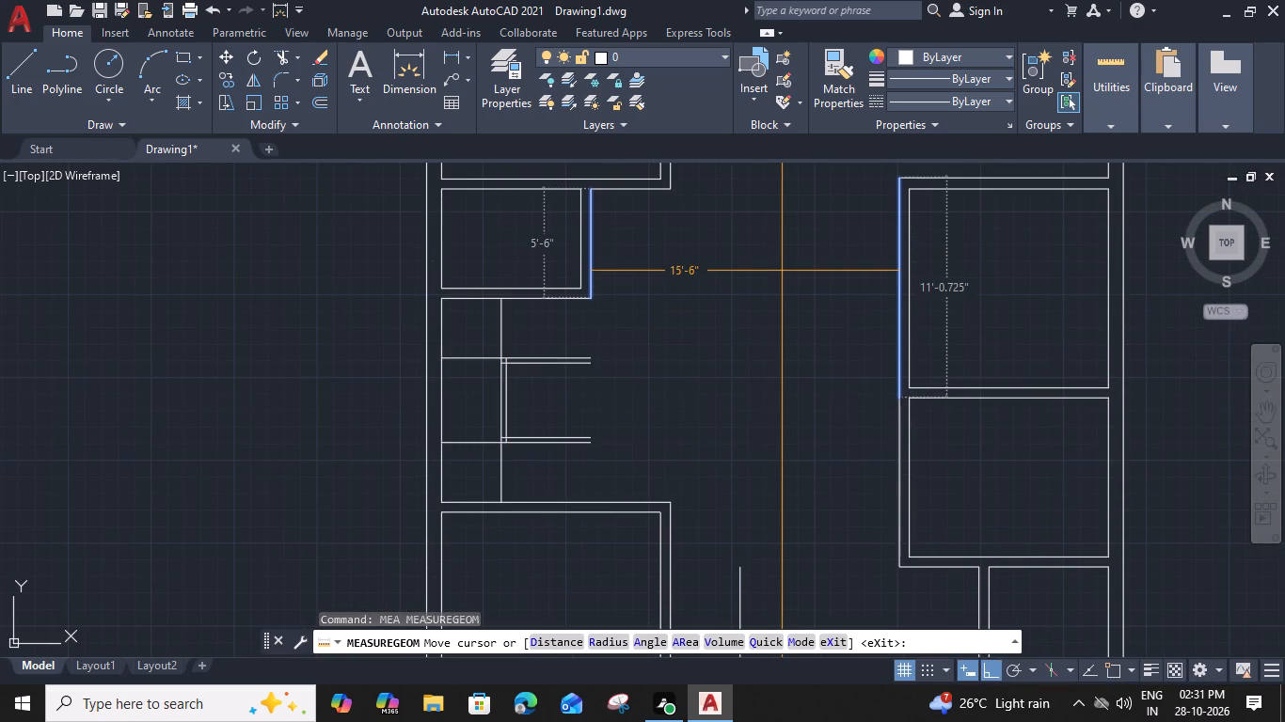
middle_click_drag(791, 207, 783, 303)
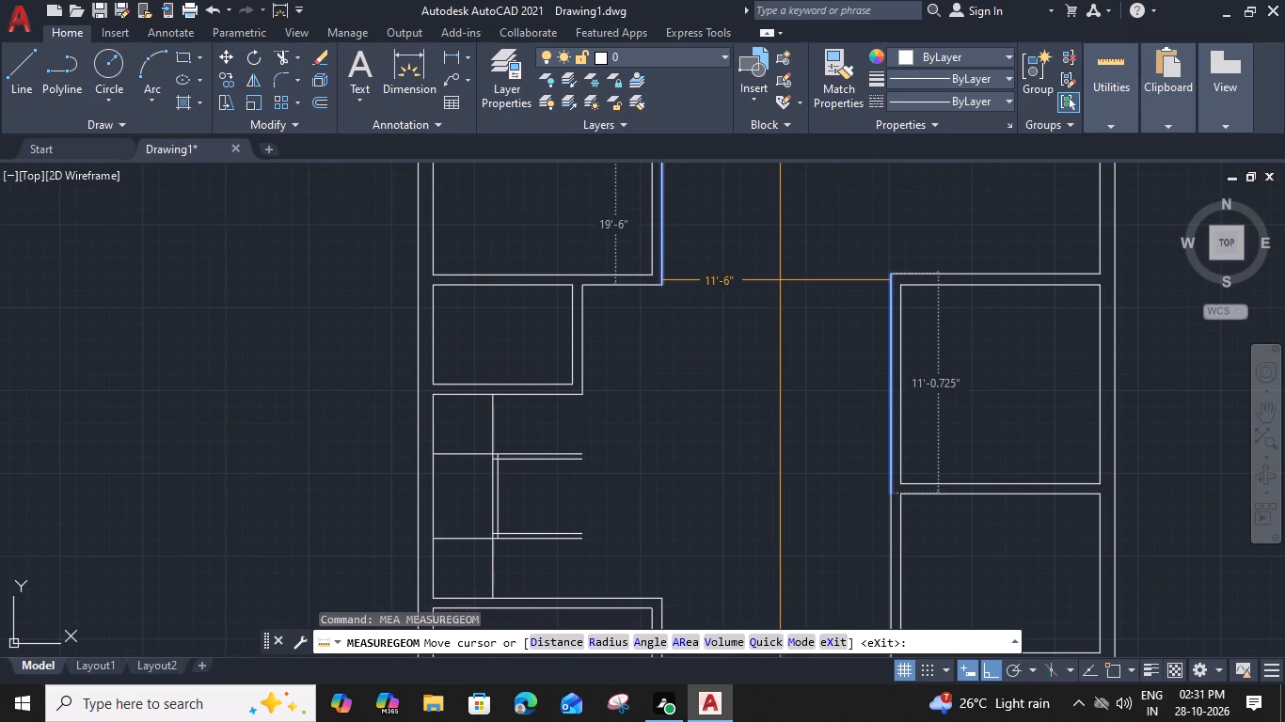
middle_click_drag(761, 410, 786, 223)
middle_click_drag(773, 463, 801, 306)
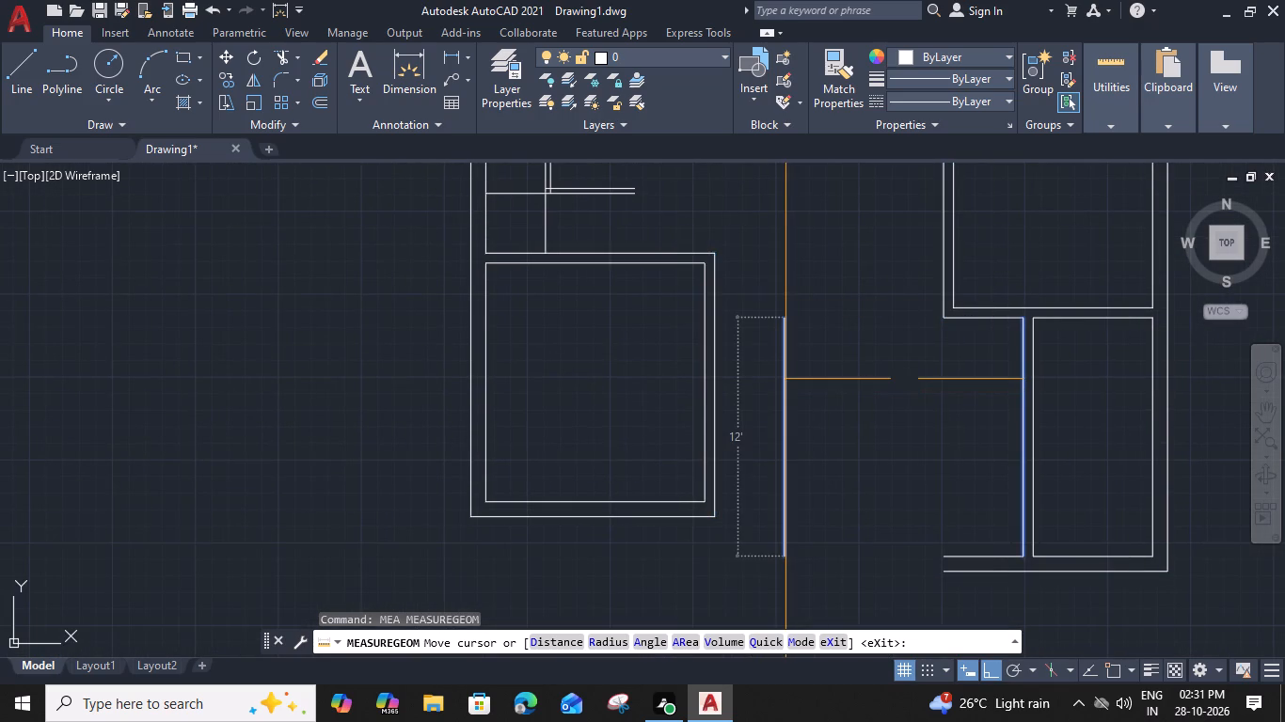
key("Escape")
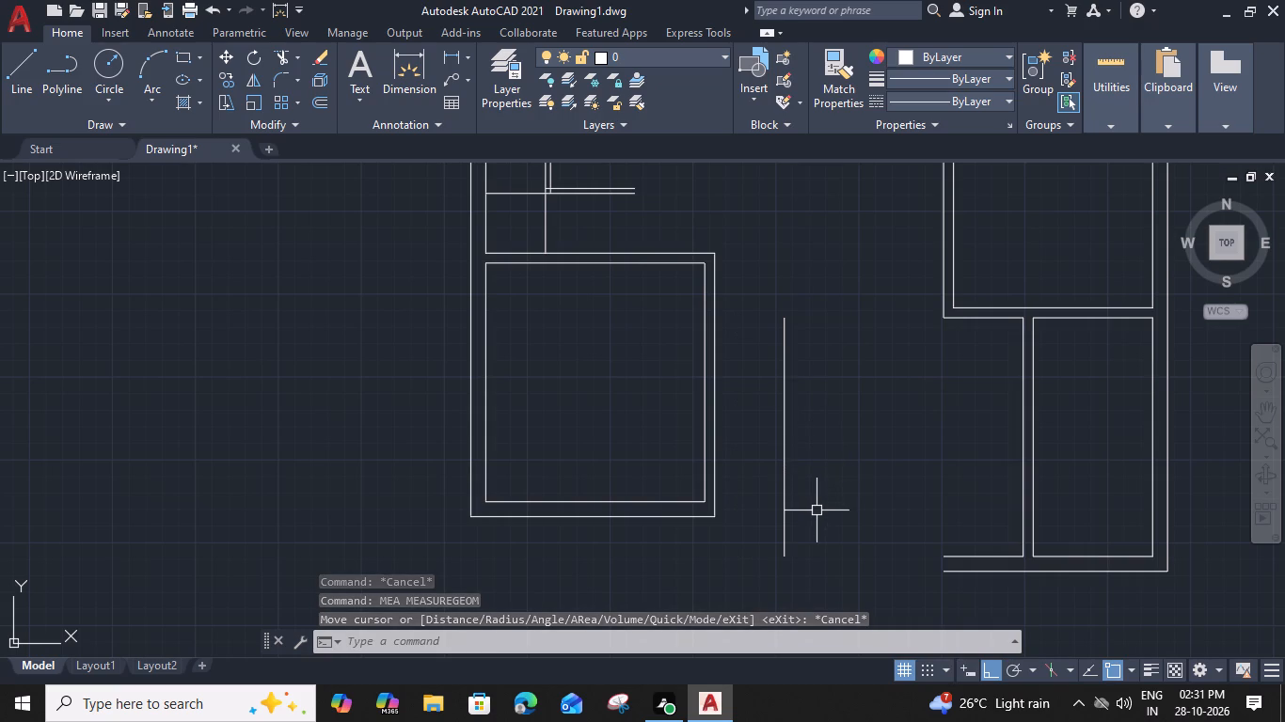
Offset the new vertical line 6" to the right to form the room's left partition.
middle_click_drag(823, 479, 820, 447)
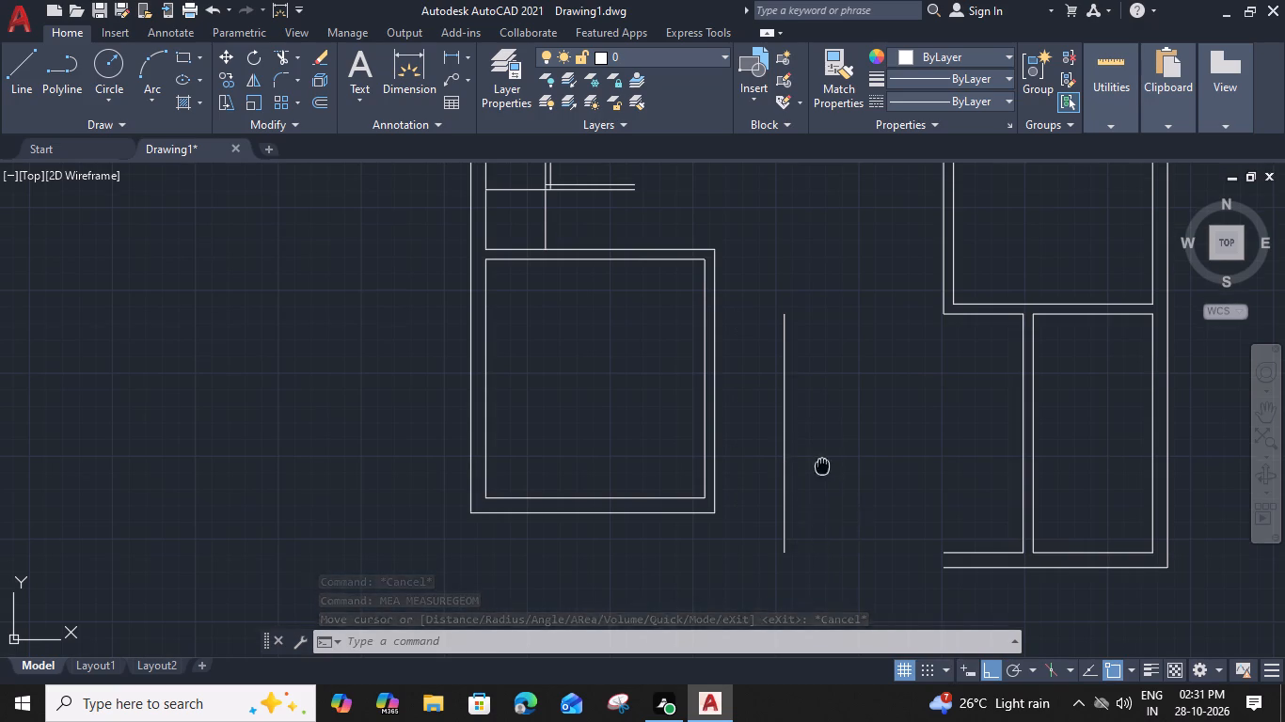
middle_click_drag(820, 447, 794, 315)
middle_click_drag(719, 307, 690, 354)
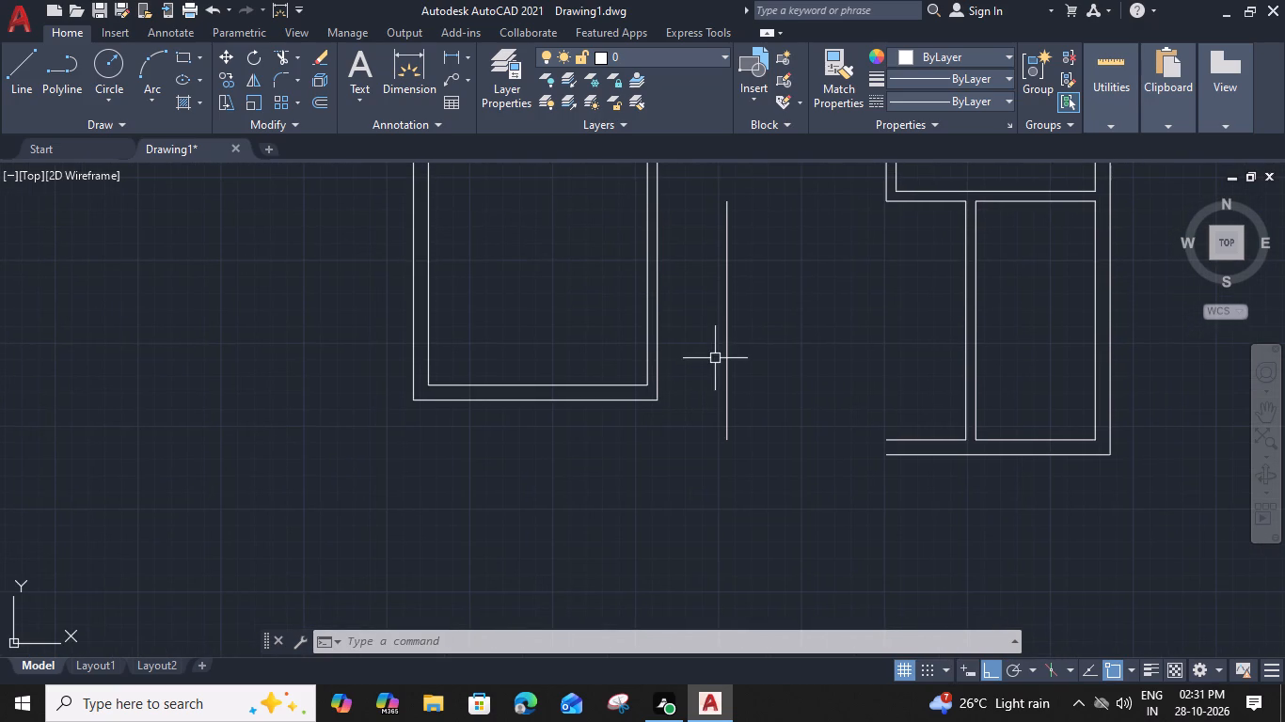
left_click(726, 358)
key("o")
key("space")
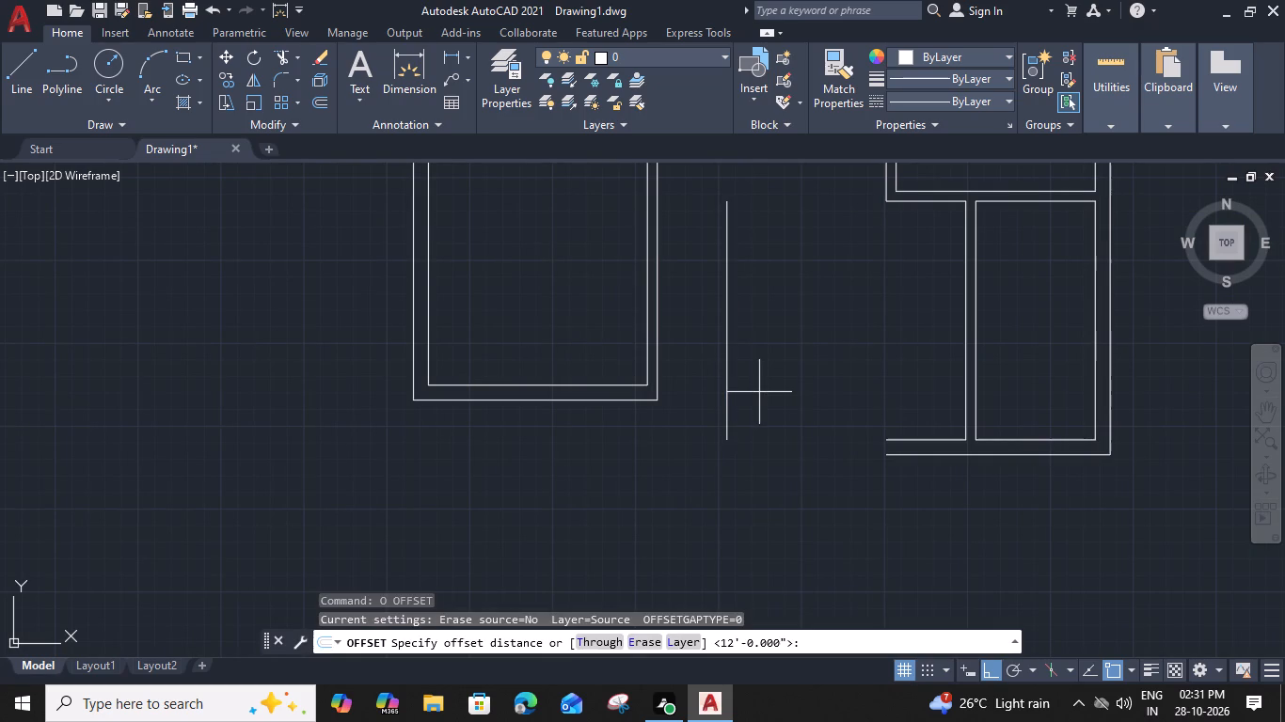
key("6")
key("shift+quotedbl")
key("Return")
left_click(801, 405)
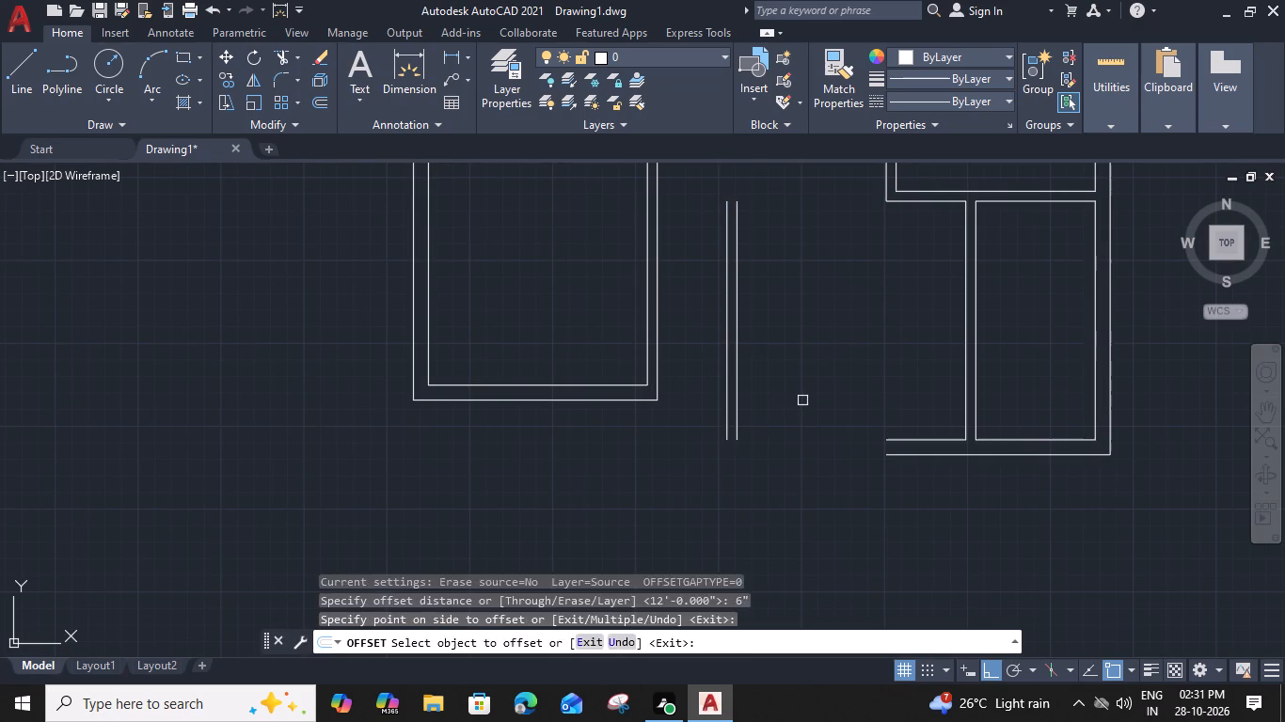
key("Escape")
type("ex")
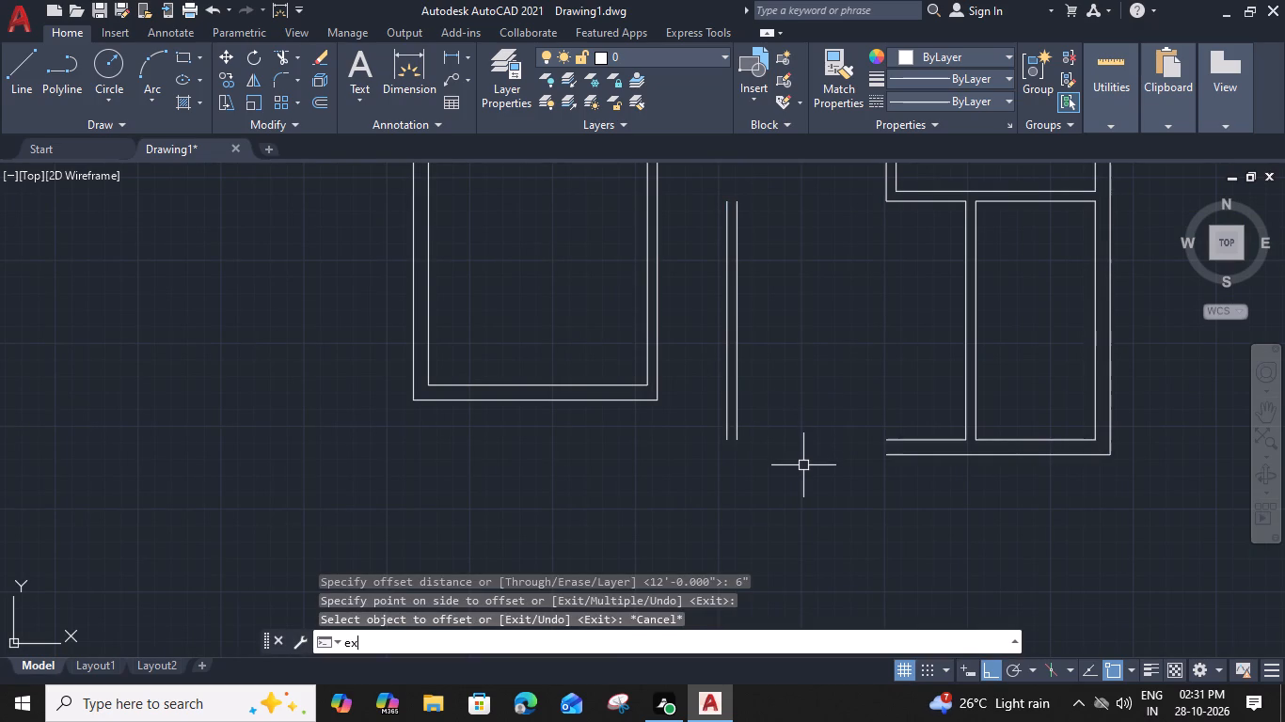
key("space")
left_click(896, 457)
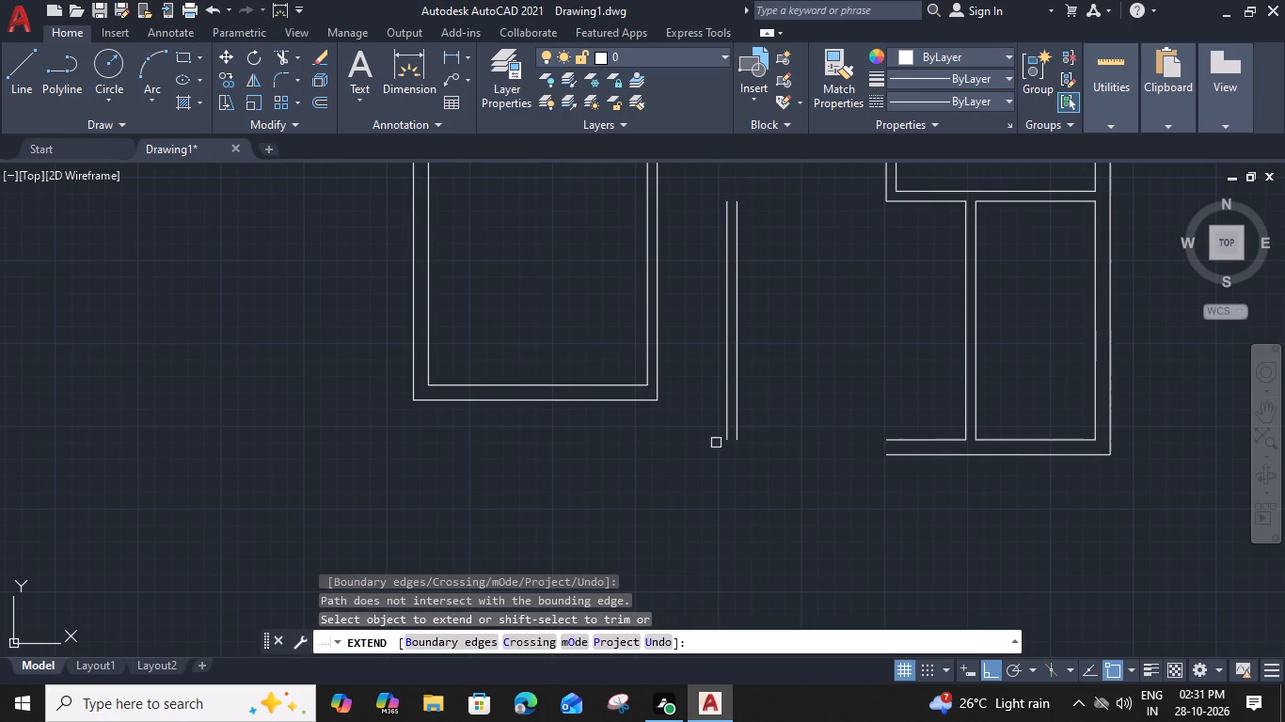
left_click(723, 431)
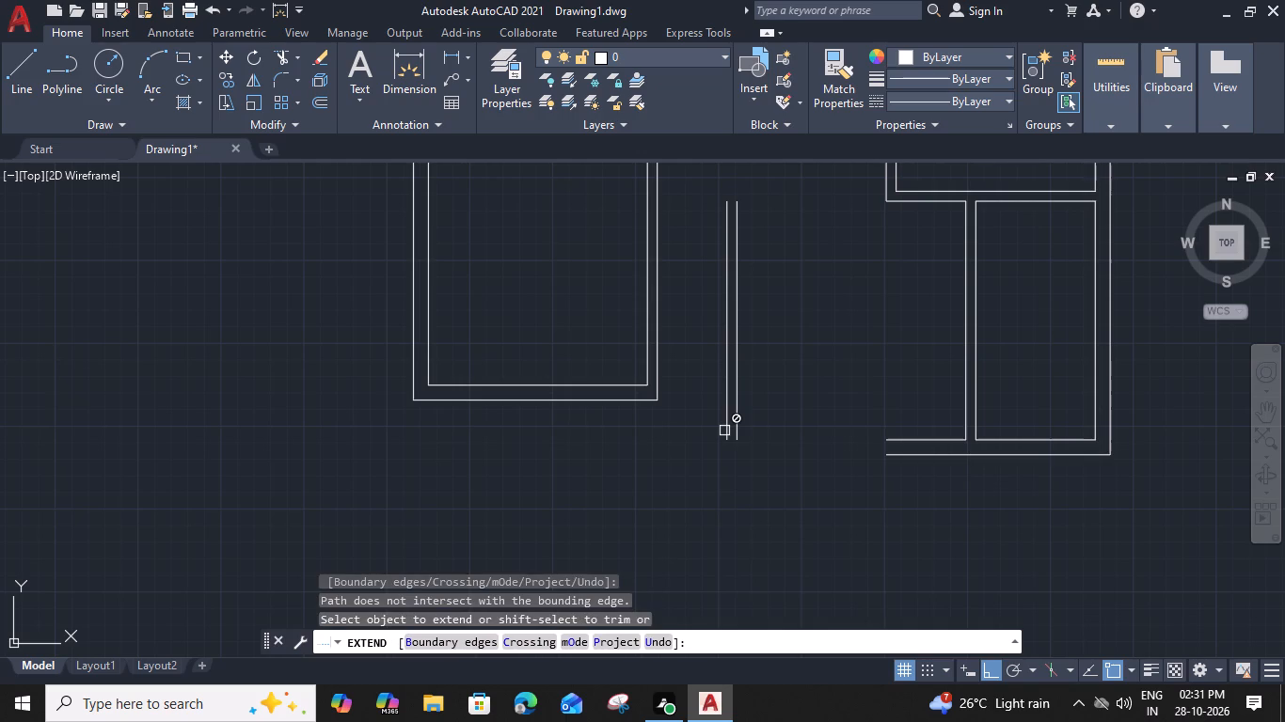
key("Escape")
Fillet the new partition's outer and inner lines with the bottom wall's outer and inner lines into square corners at radius 0.
type("f")
key("space")
left_click(724, 431)
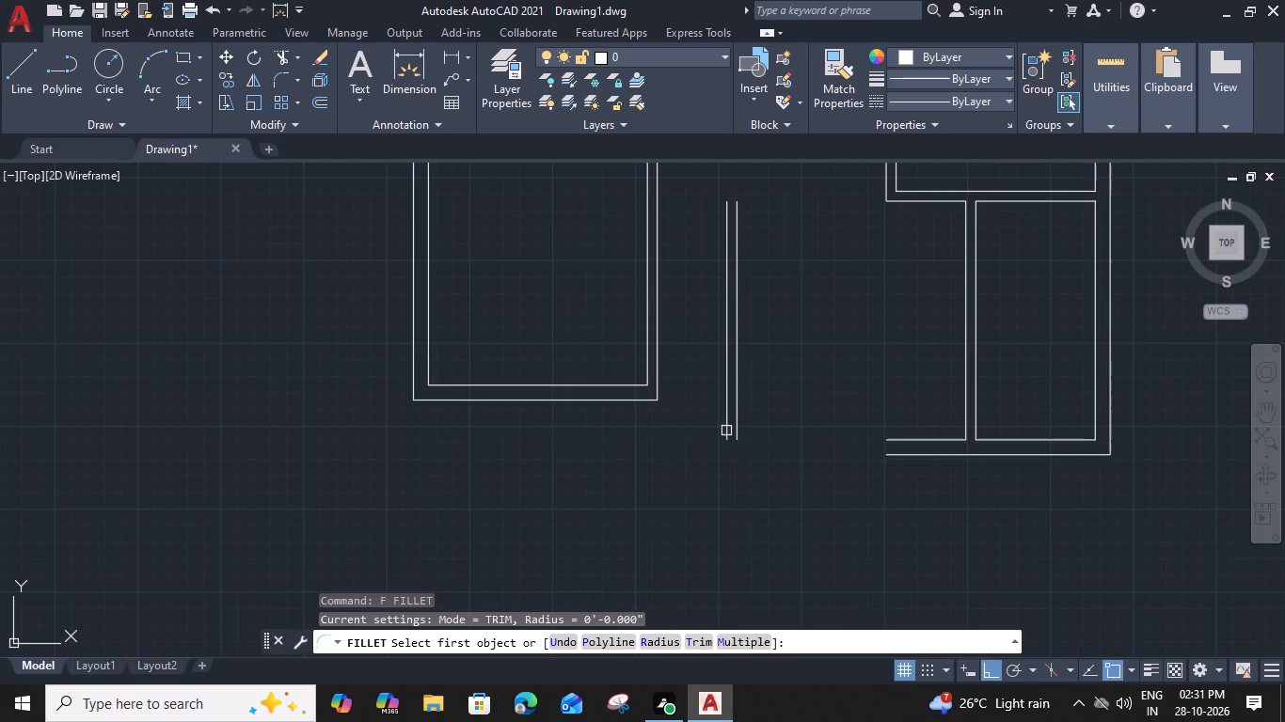
left_click(906, 453)
left_click(724, 421)
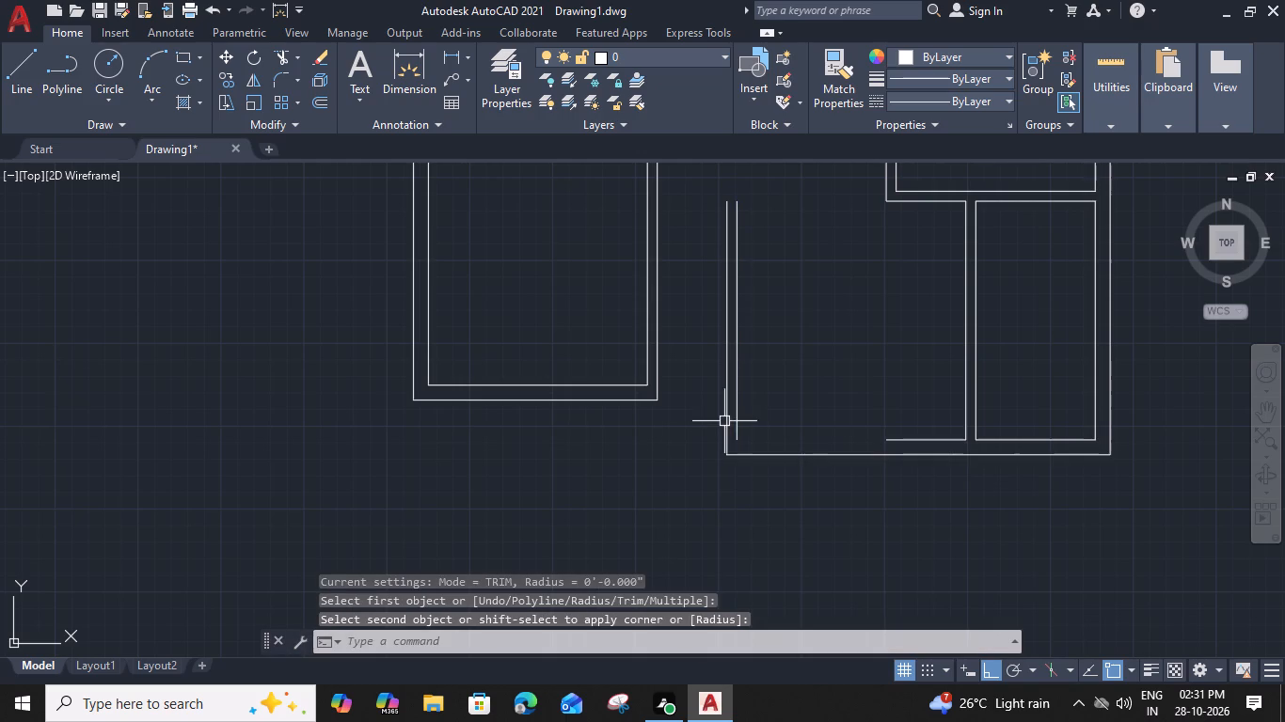
key("space")
left_click(905, 443)
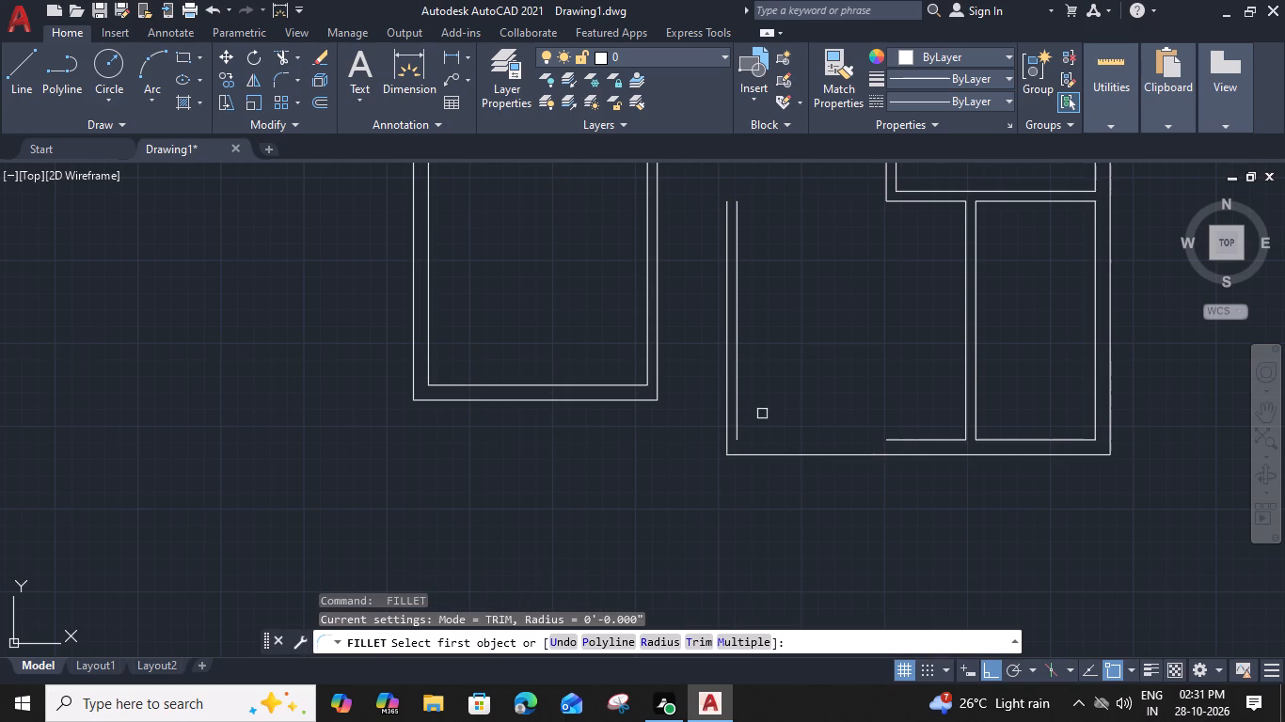
left_click(899, 441)
left_click(735, 417)
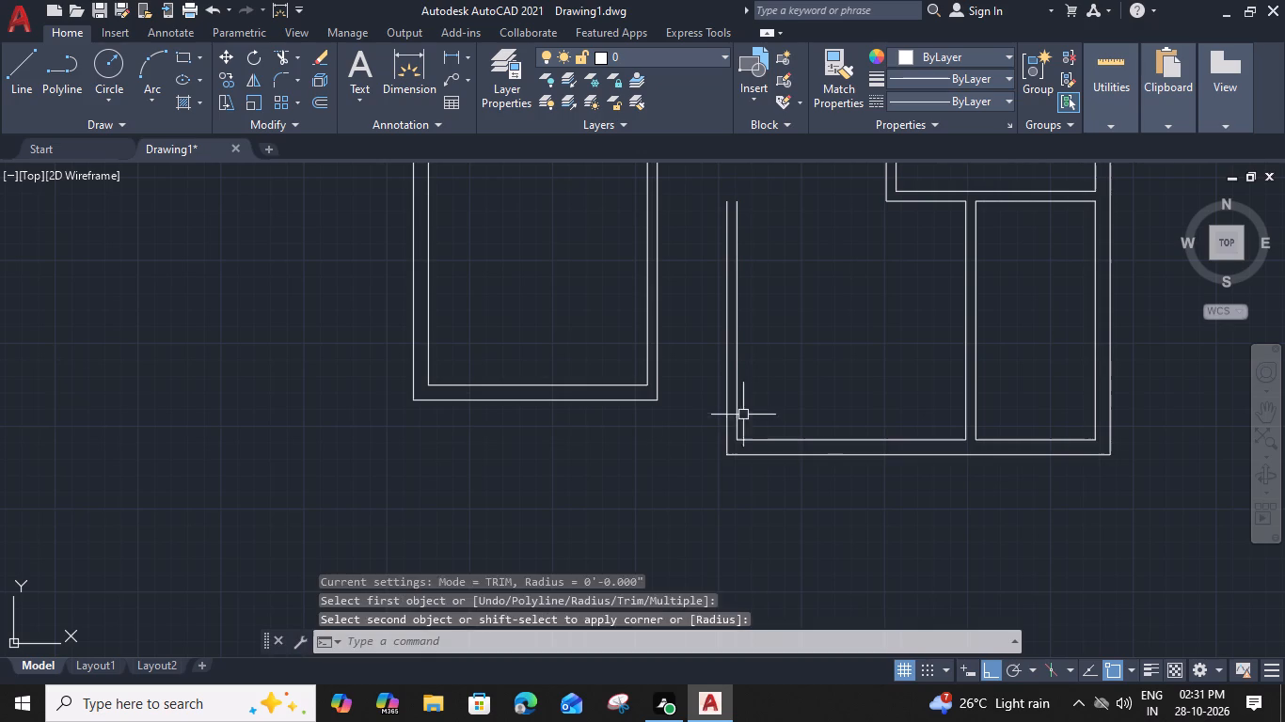
key("Escape")
Extend the lower cross partition's two lines left to the new partition, close its outer corner, and trim the overhang and junction segment.
middle_click_drag(814, 333, 779, 432)
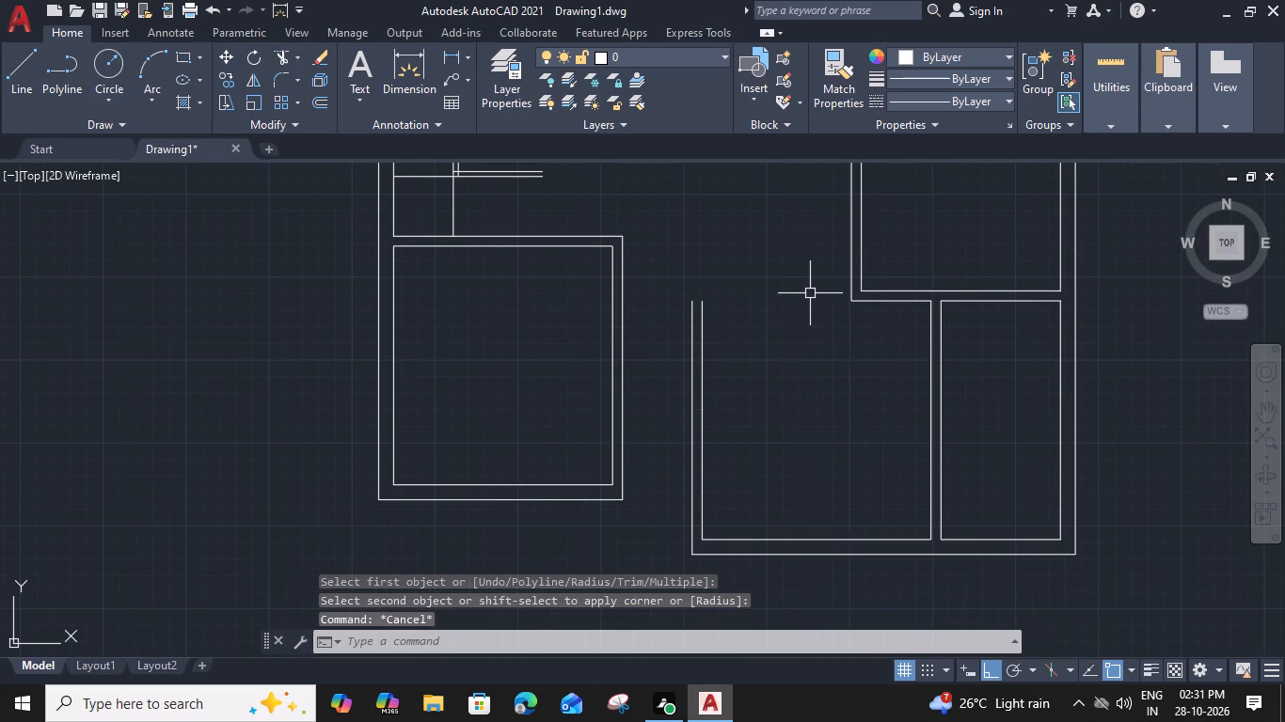
middle_click_drag(812, 294, 806, 343)
type("ex")
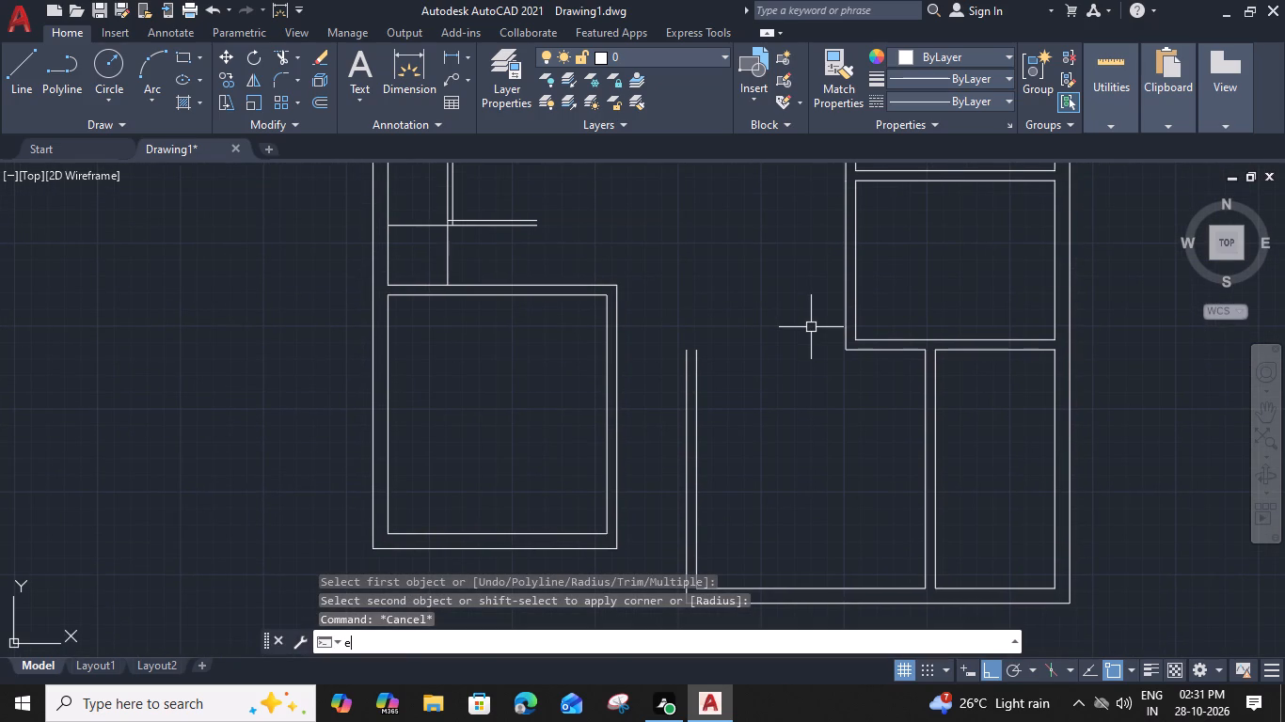
key("space")
left_click(867, 350)
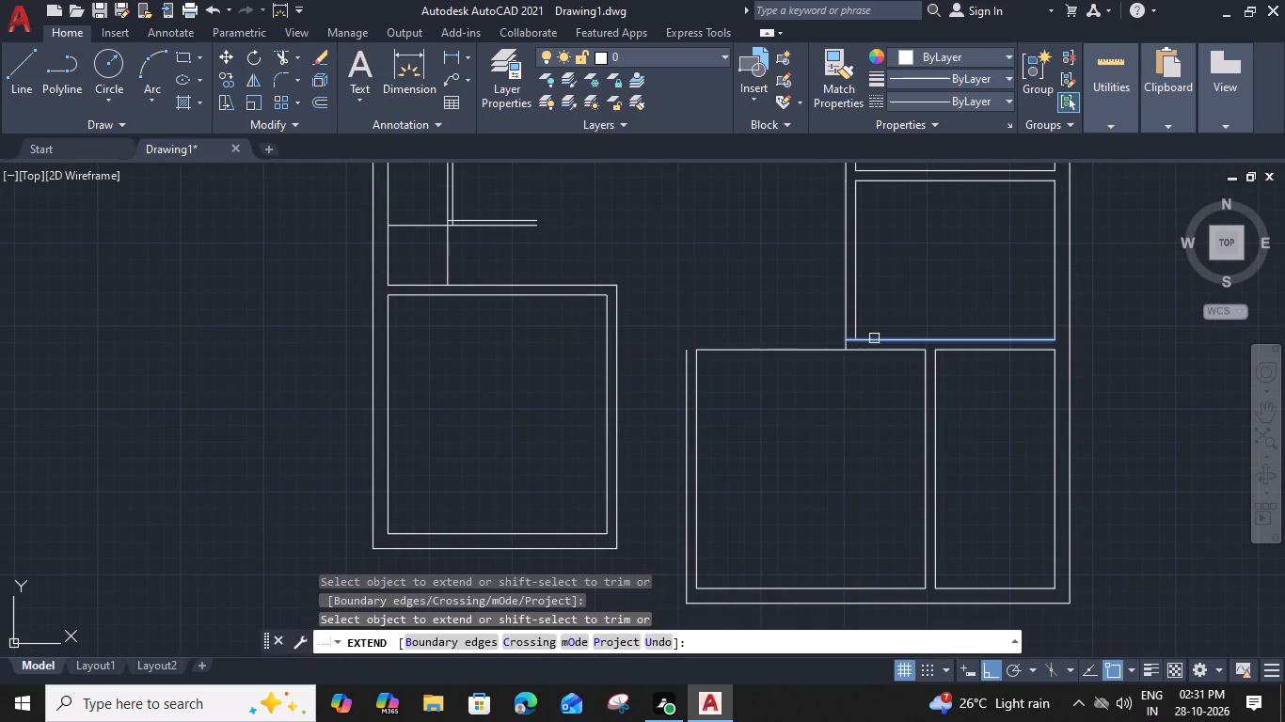
left_click(874, 338)
left_click(867, 338)
scroll(849, 336, "up", 2)
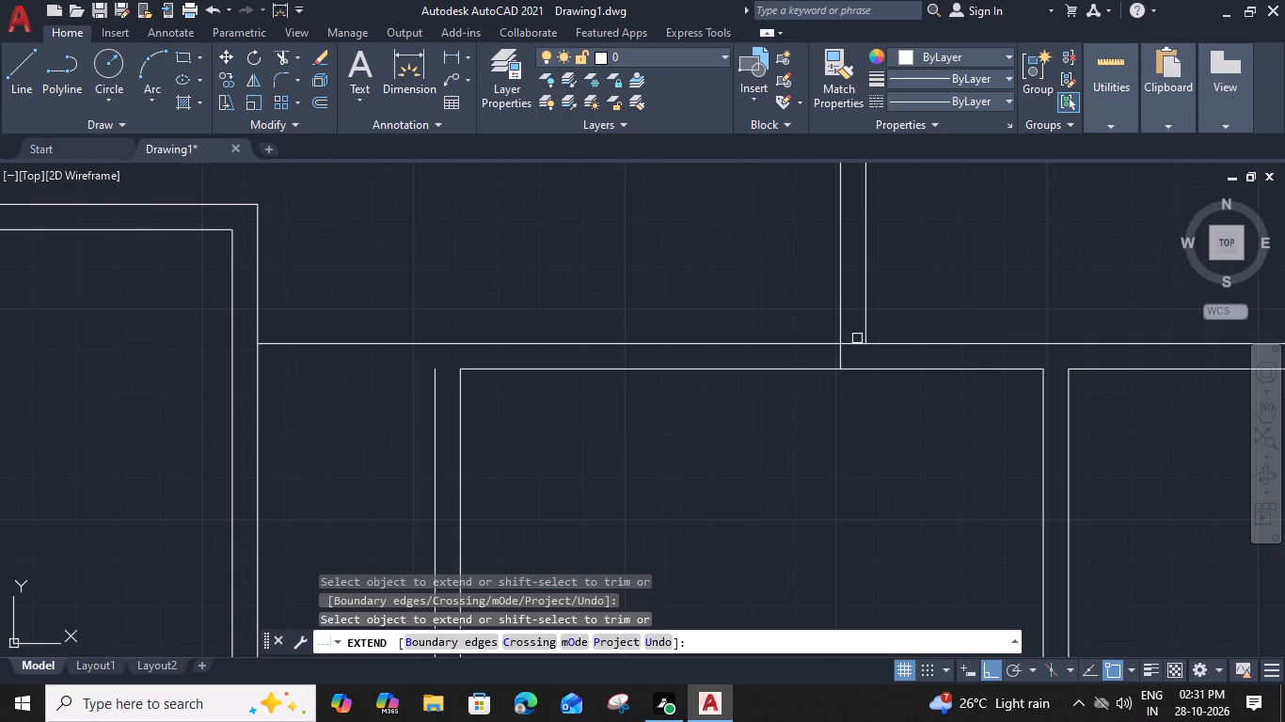
left_click(856, 340, "shift")
scroll(849, 345, "down", 2)
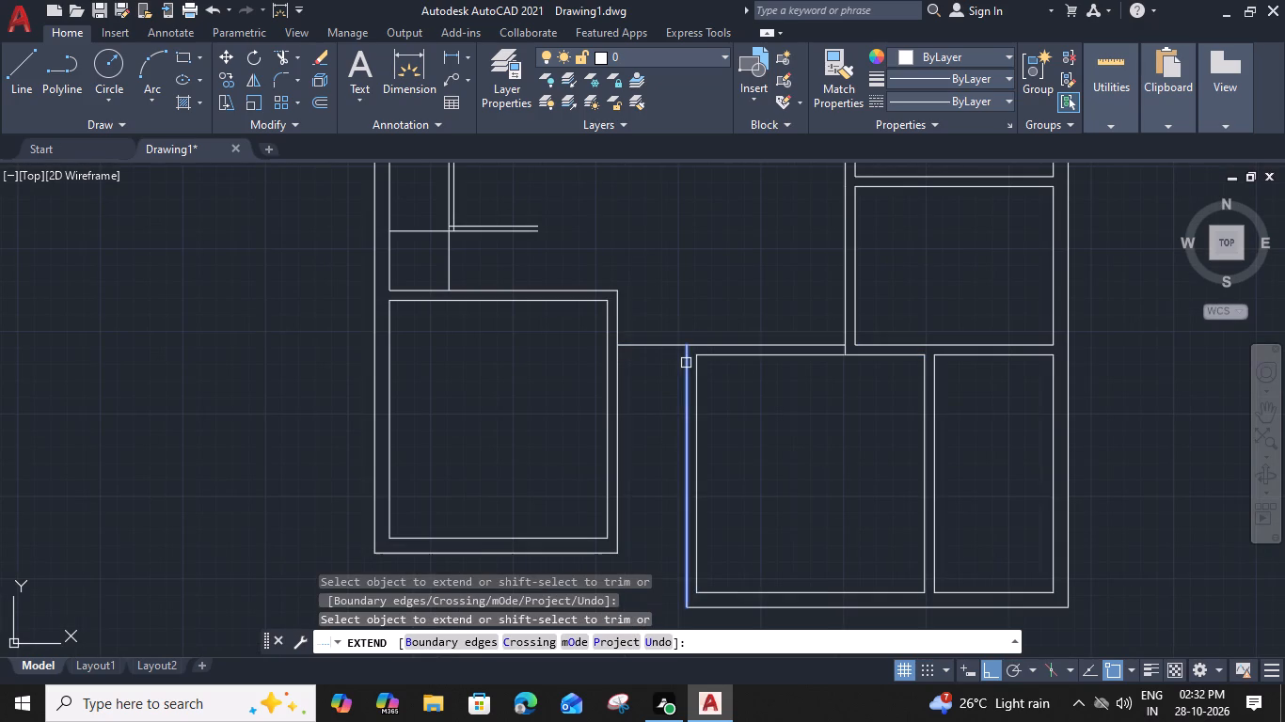
left_click(686, 363)
left_click(671, 346, "shift")
key("Escape")
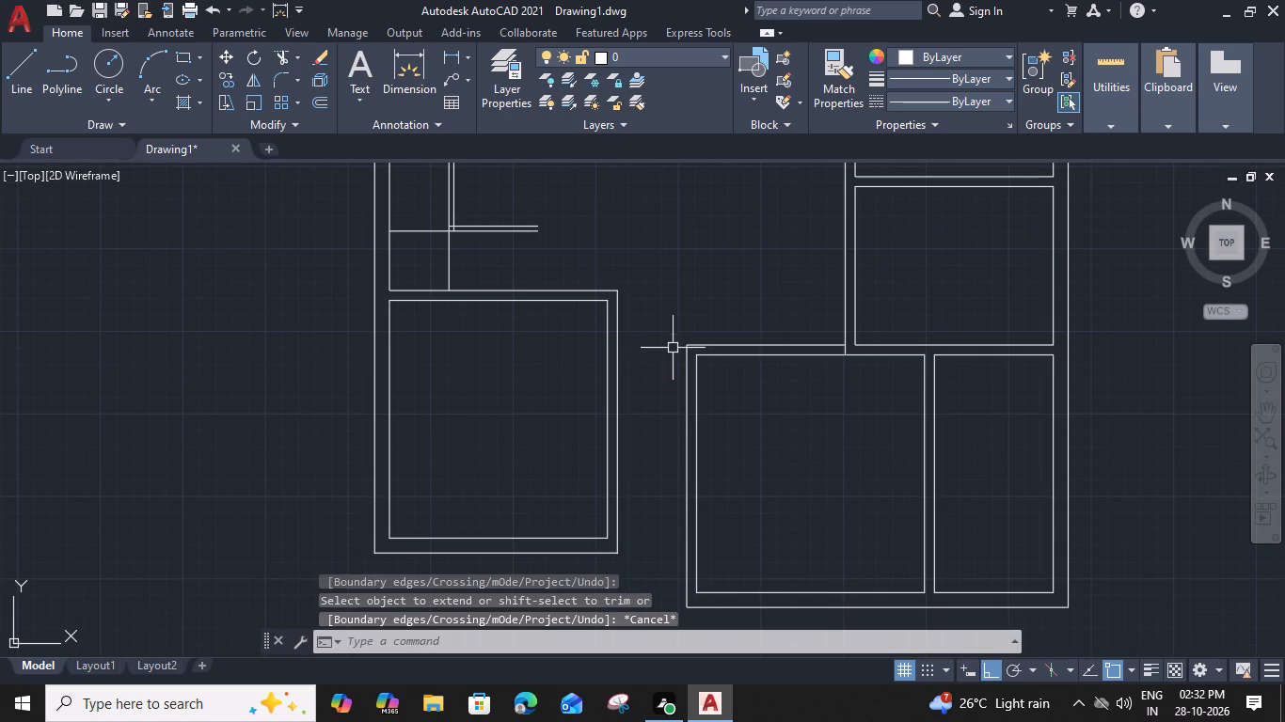
Trim the short vertical stub crossing the lower cross partition below the upper room's left wall.
key("t")
key("r")
key("space")
scroll(825, 345, "up", 2)
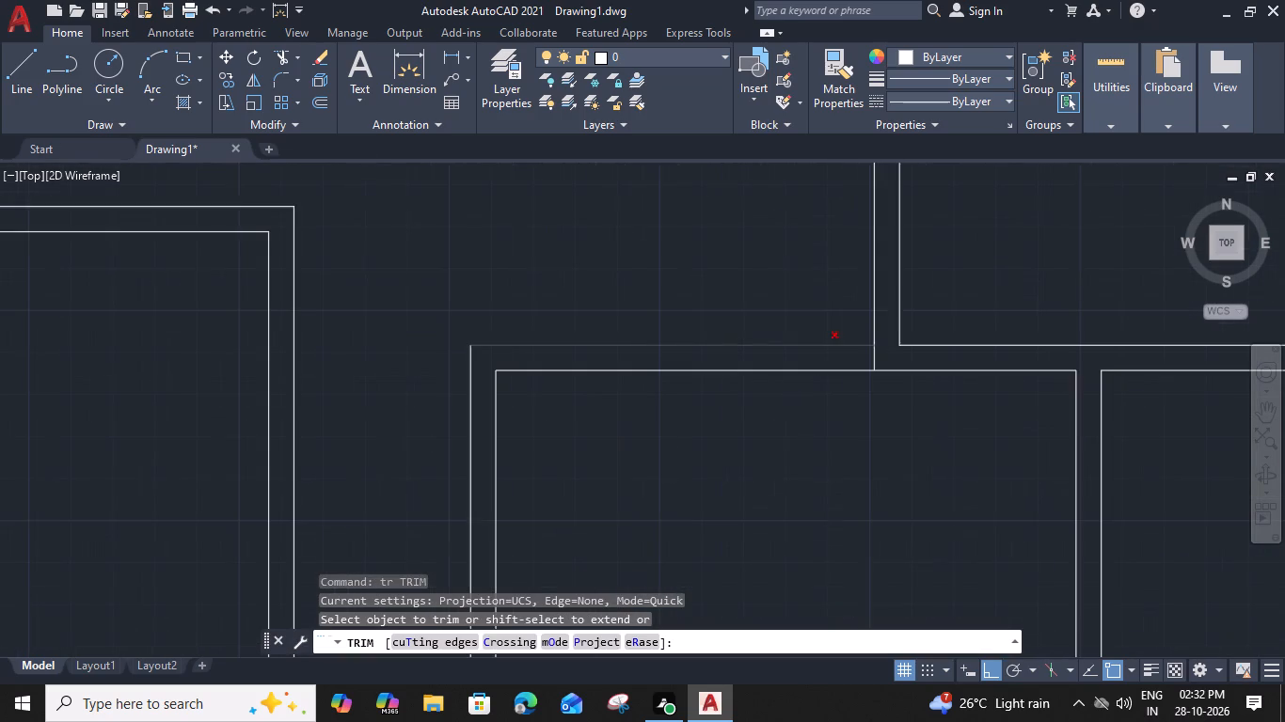
left_click(875, 360)
scroll(874, 358, "down", 3)
middle_click_drag(854, 451, 876, 400)
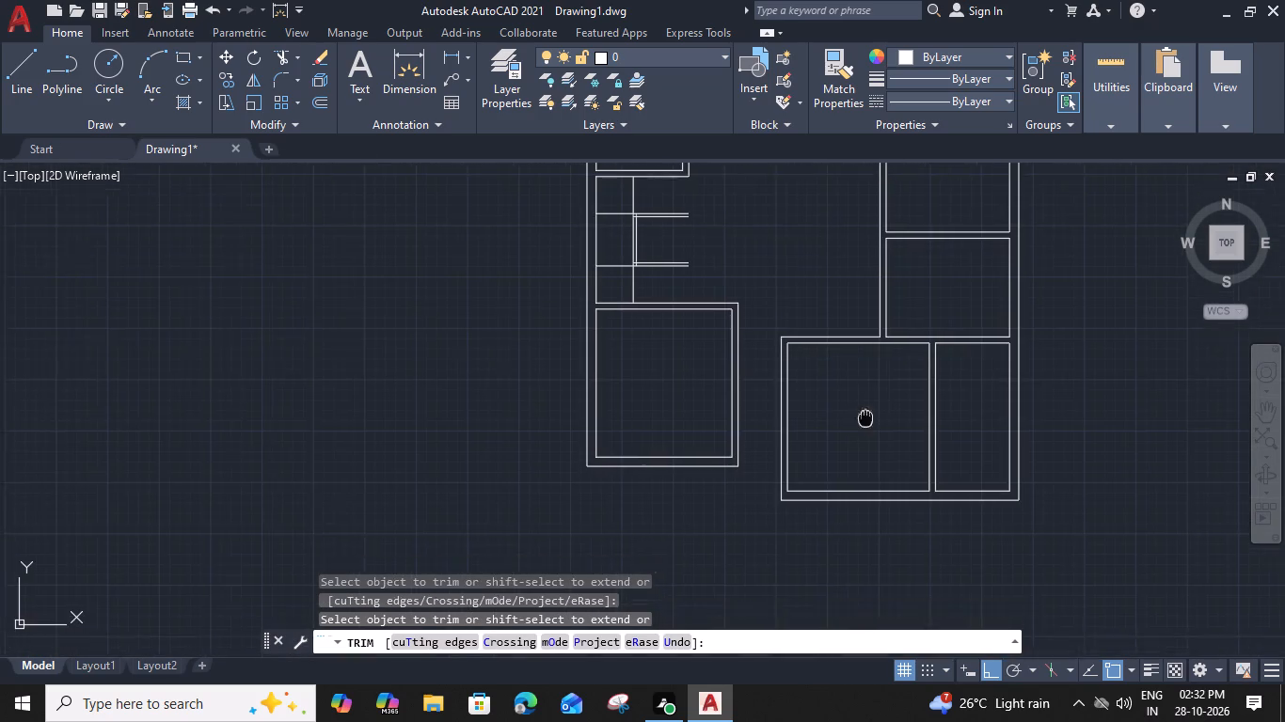
middle_click_drag(876, 400, 880, 405)
key("Escape")
scroll(753, 445, "up", 2)
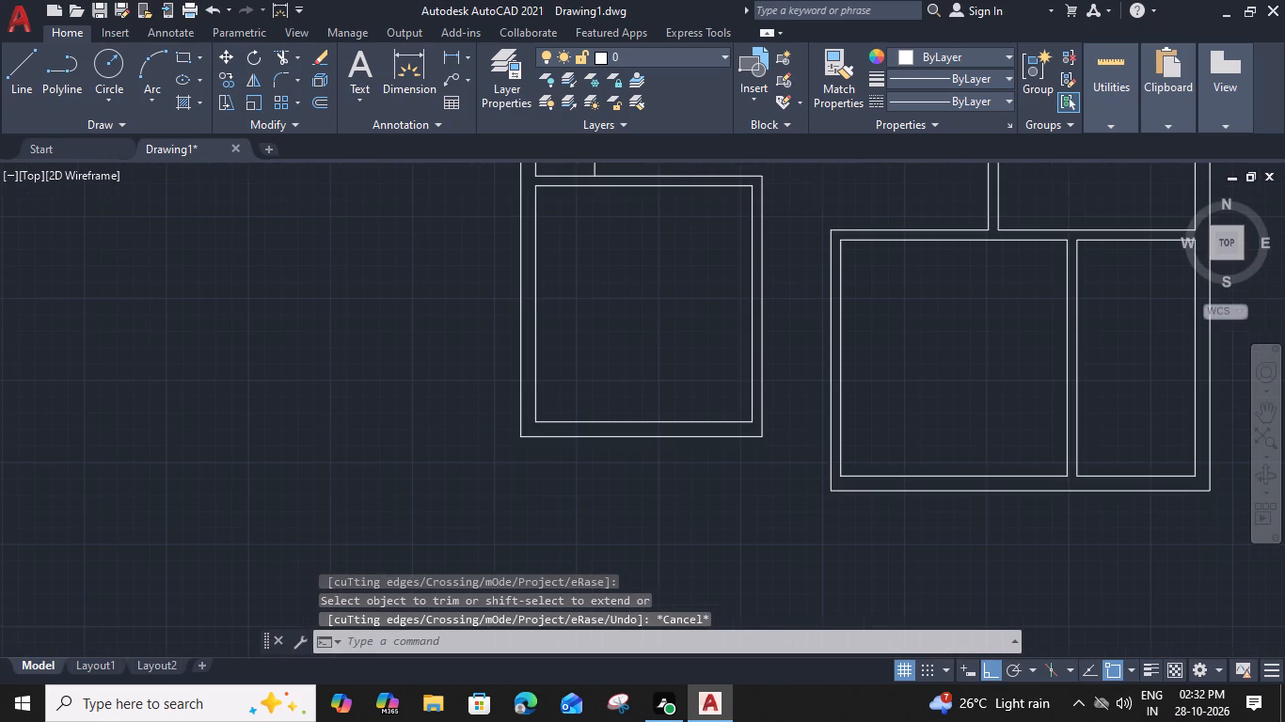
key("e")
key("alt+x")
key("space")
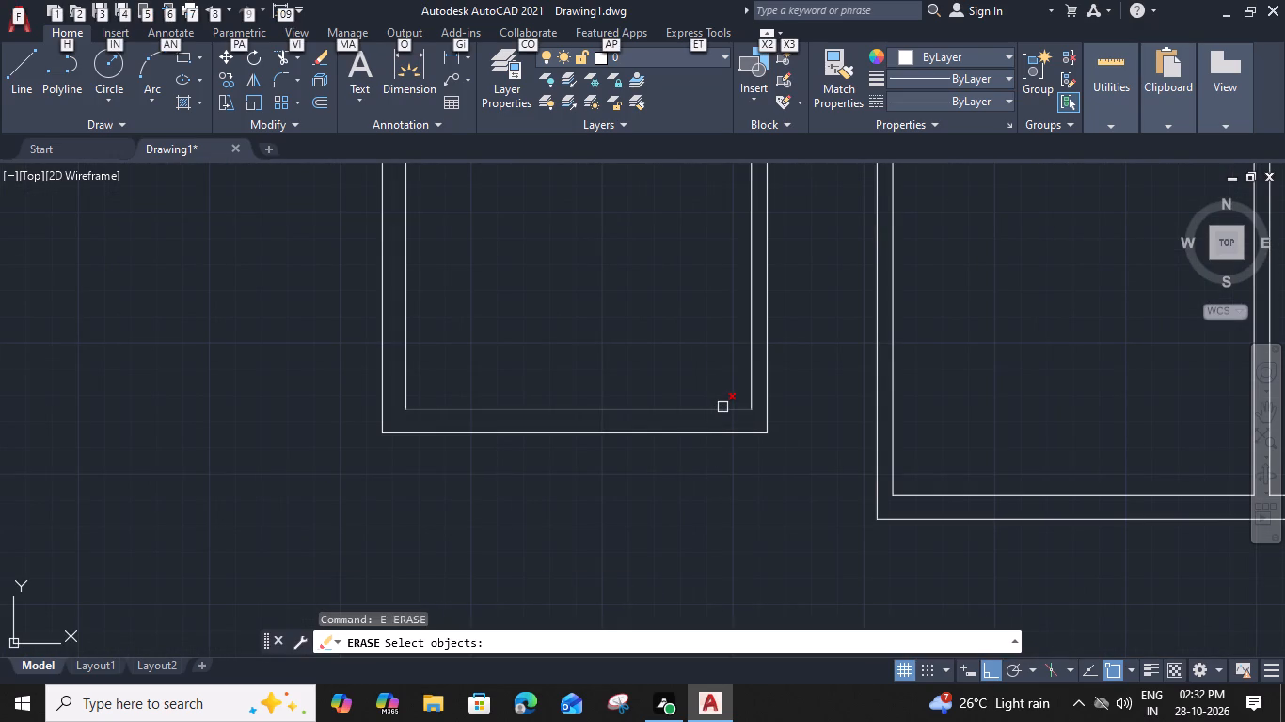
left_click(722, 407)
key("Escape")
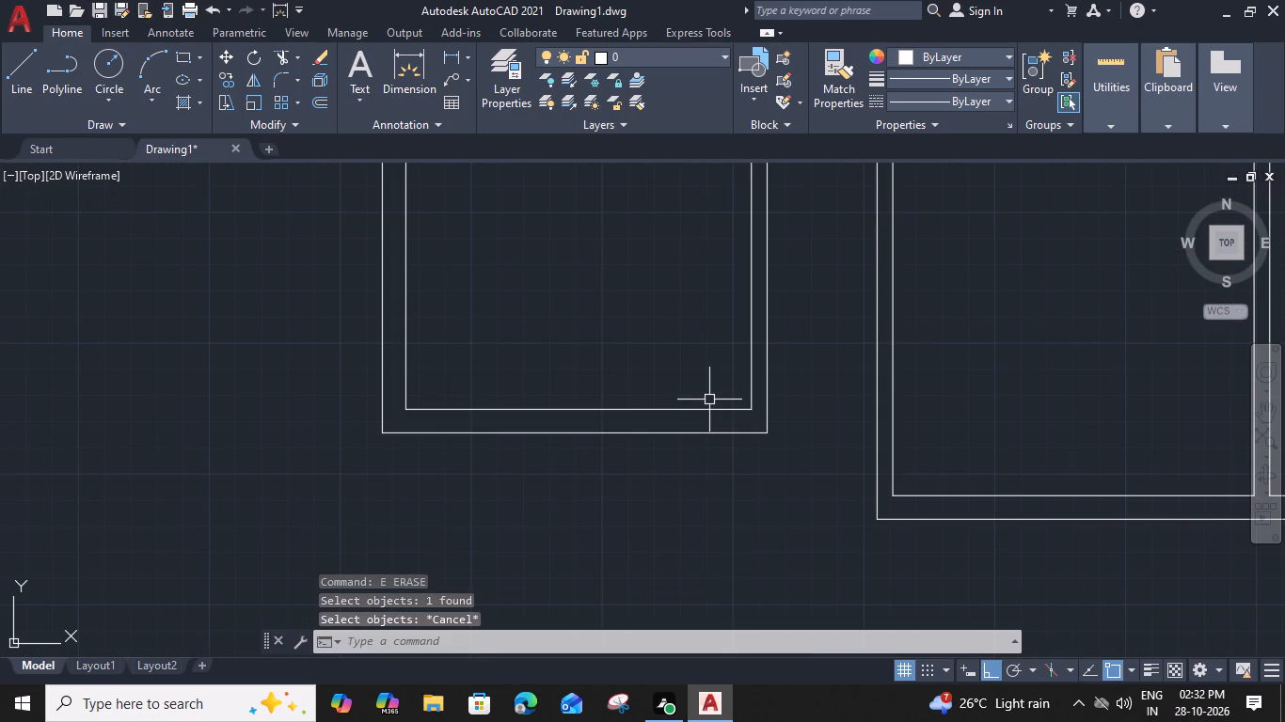
Extend the lower-left room's two bottom wall lines right to the neighbouring room's wall and trim the leftover segments at both junctions.
type("ex")
key("space")
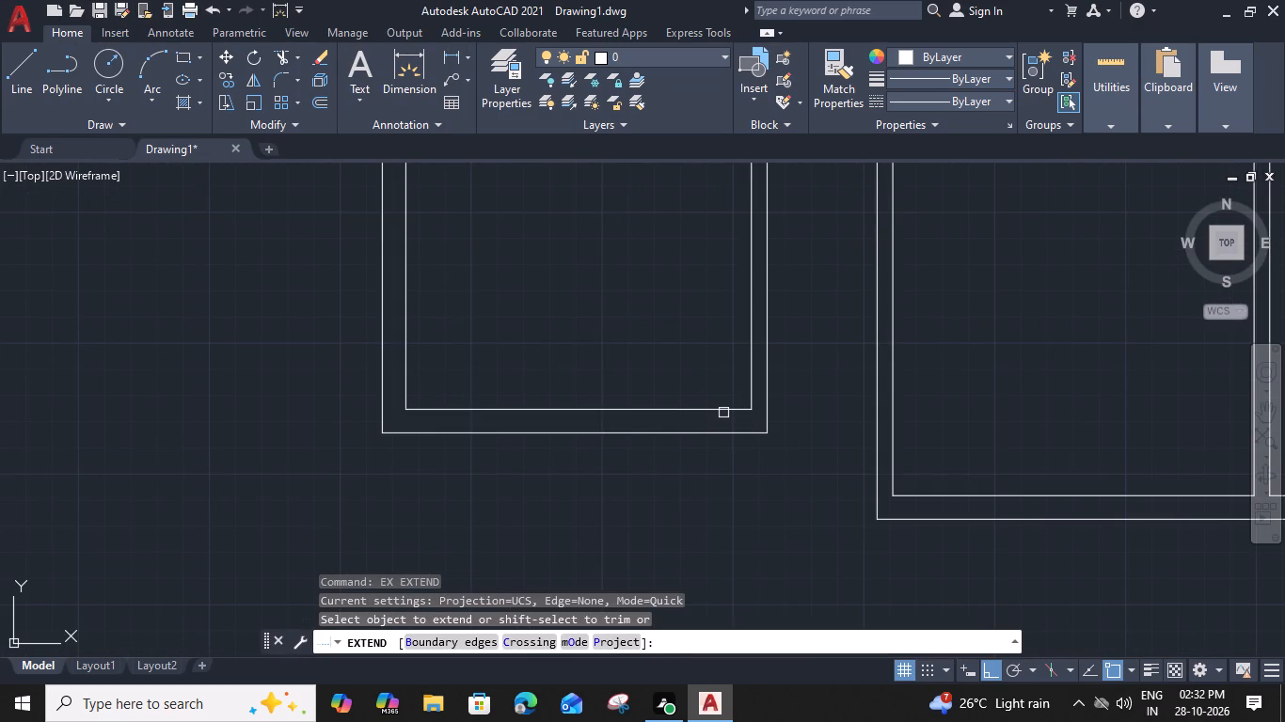
left_click(723, 413)
left_click(738, 414)
left_click(736, 431)
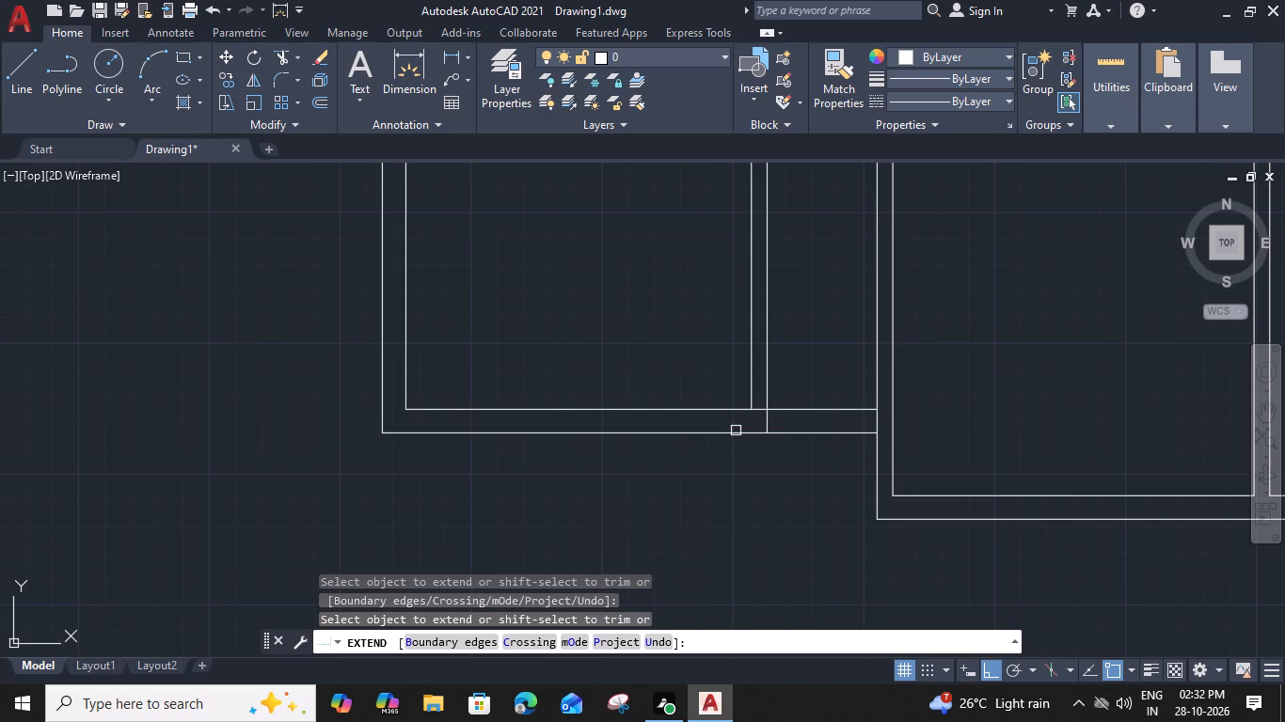
left_click(757, 406, "shift")
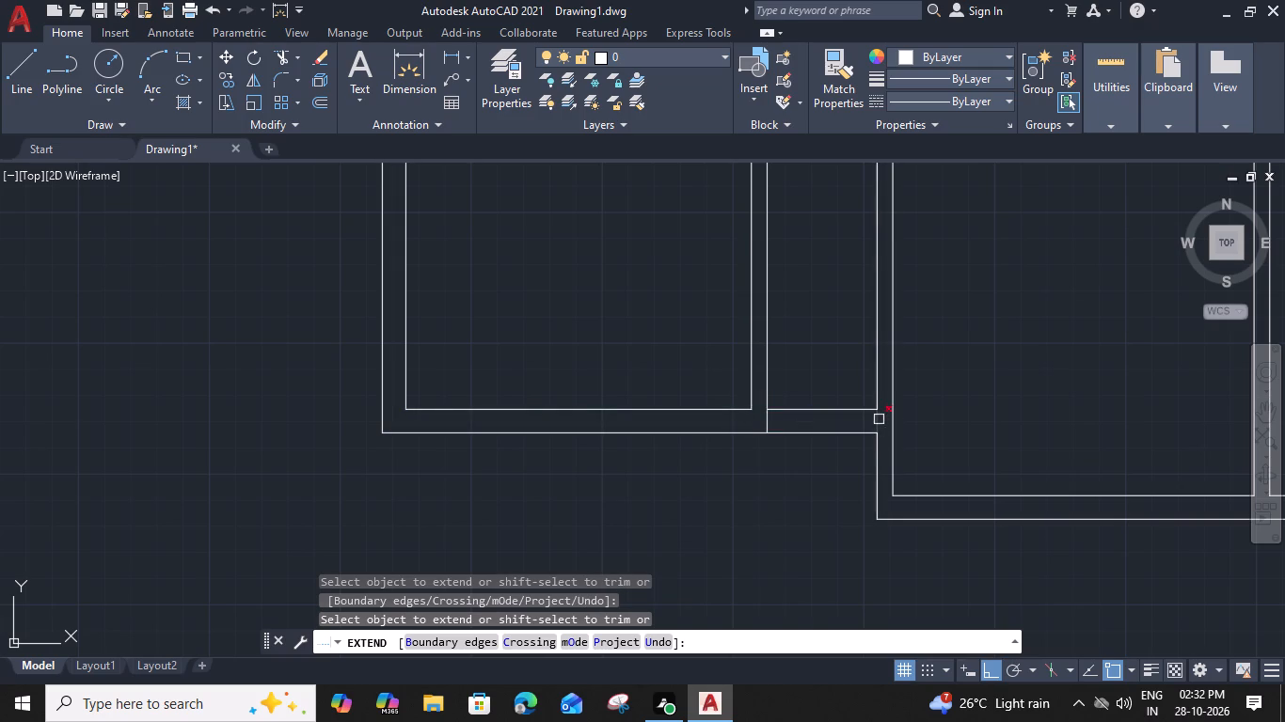
left_click(879, 419, "shift")
left_click(769, 420, "shift")
key("Escape")
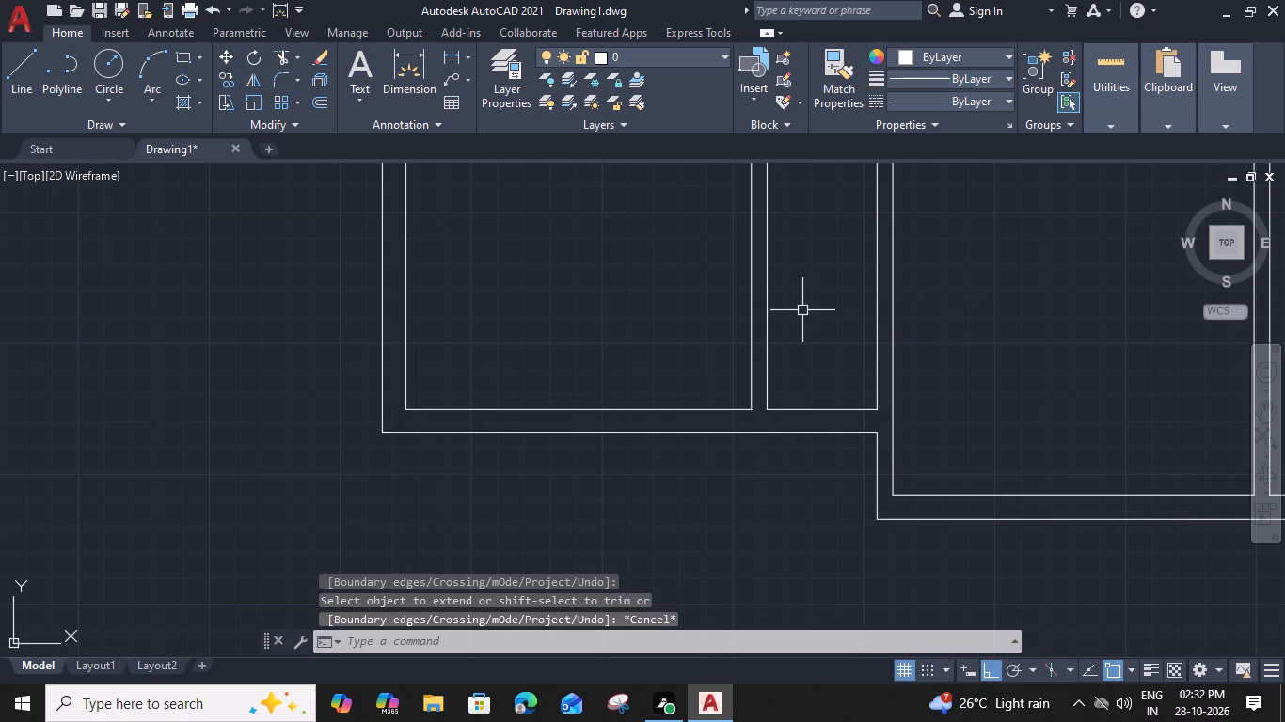
Offset the lower-left room's outer bottom wall line 18' downward.
scroll(802, 310, "down", 1)
middle_click_drag(802, 310, 929, 423)
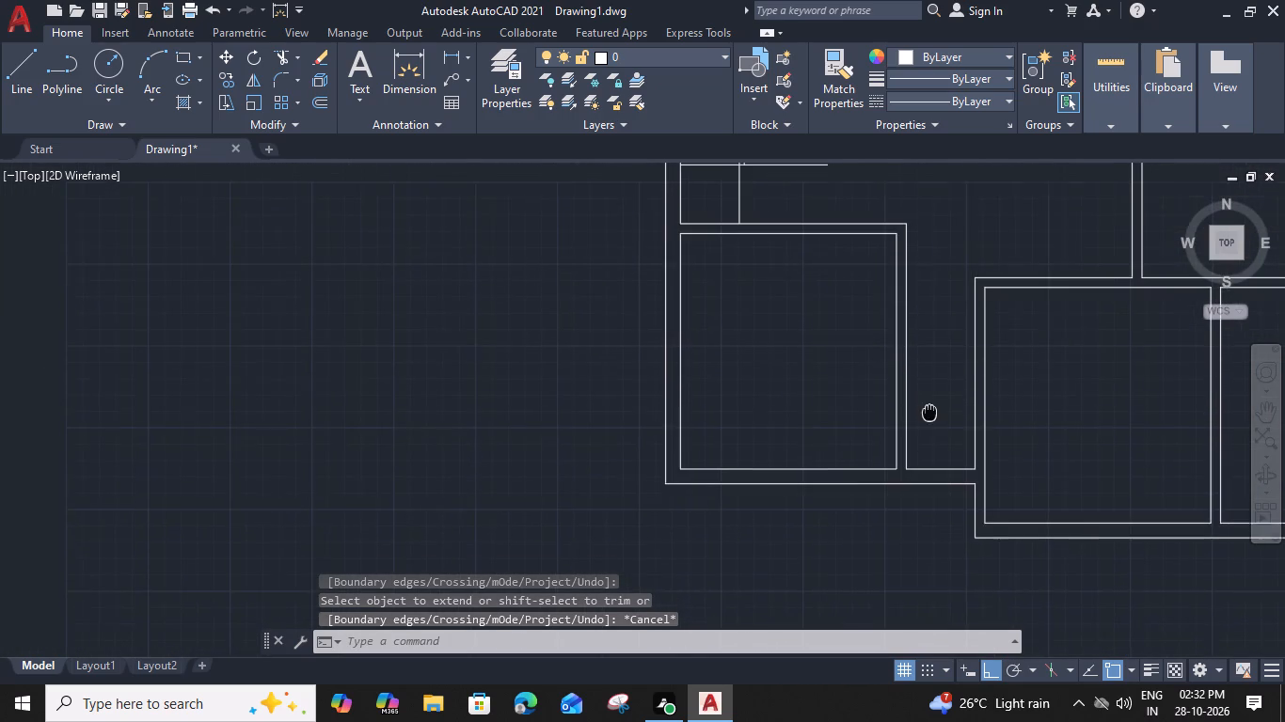
scroll(921, 413, "down", 1)
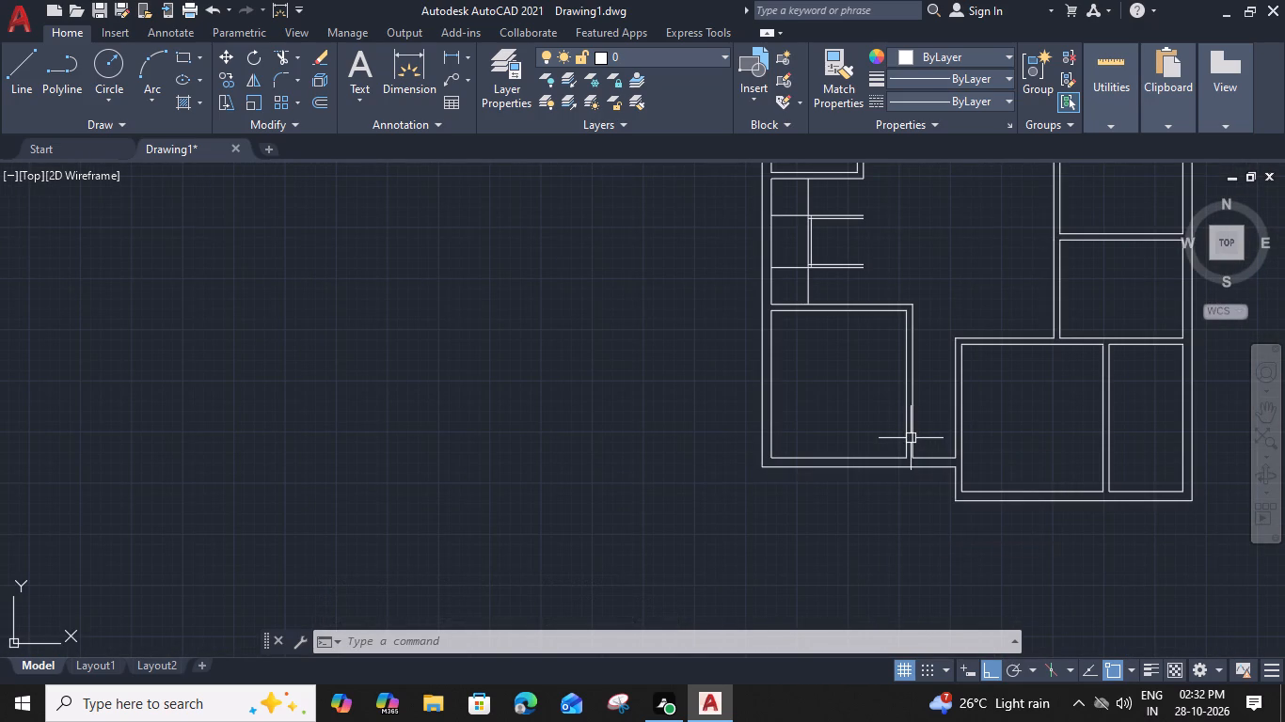
middle_click_drag(917, 463, 916, 324)
left_click_drag(886, 331, 871, 358)
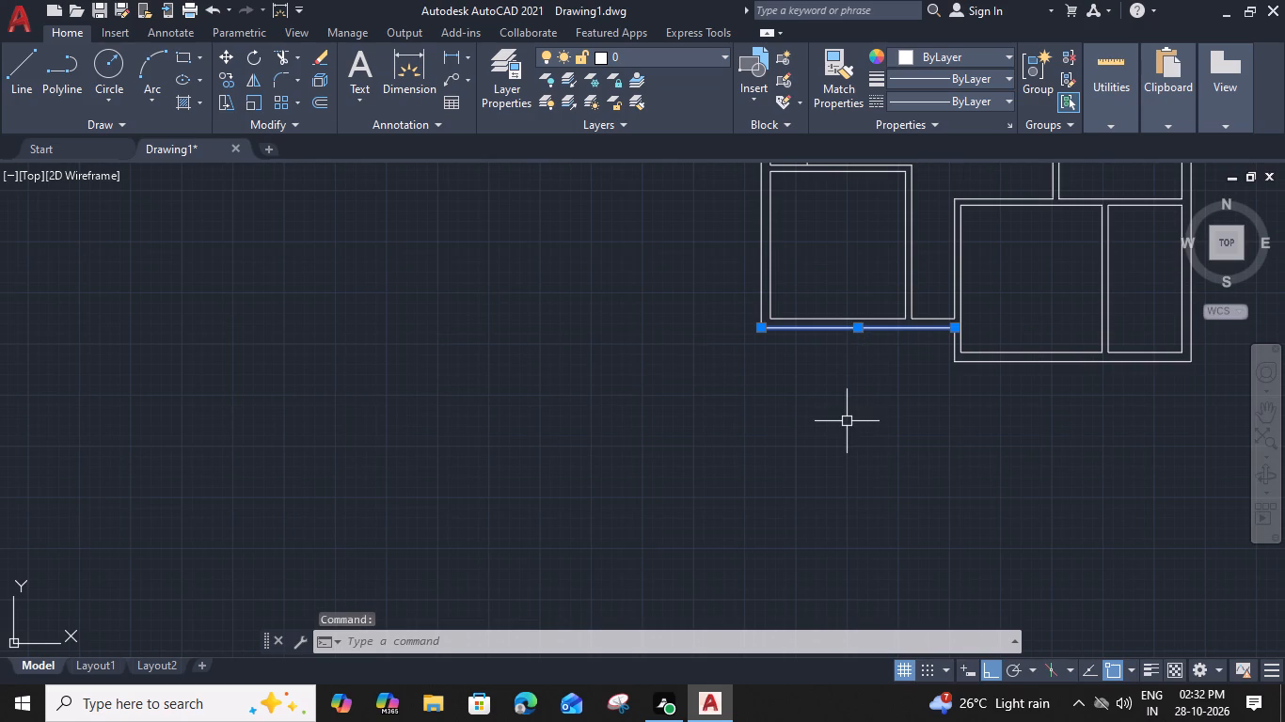
type("o 18'")
key("space")
left_click(853, 473)
middle_click_drag(861, 443, 815, 299)
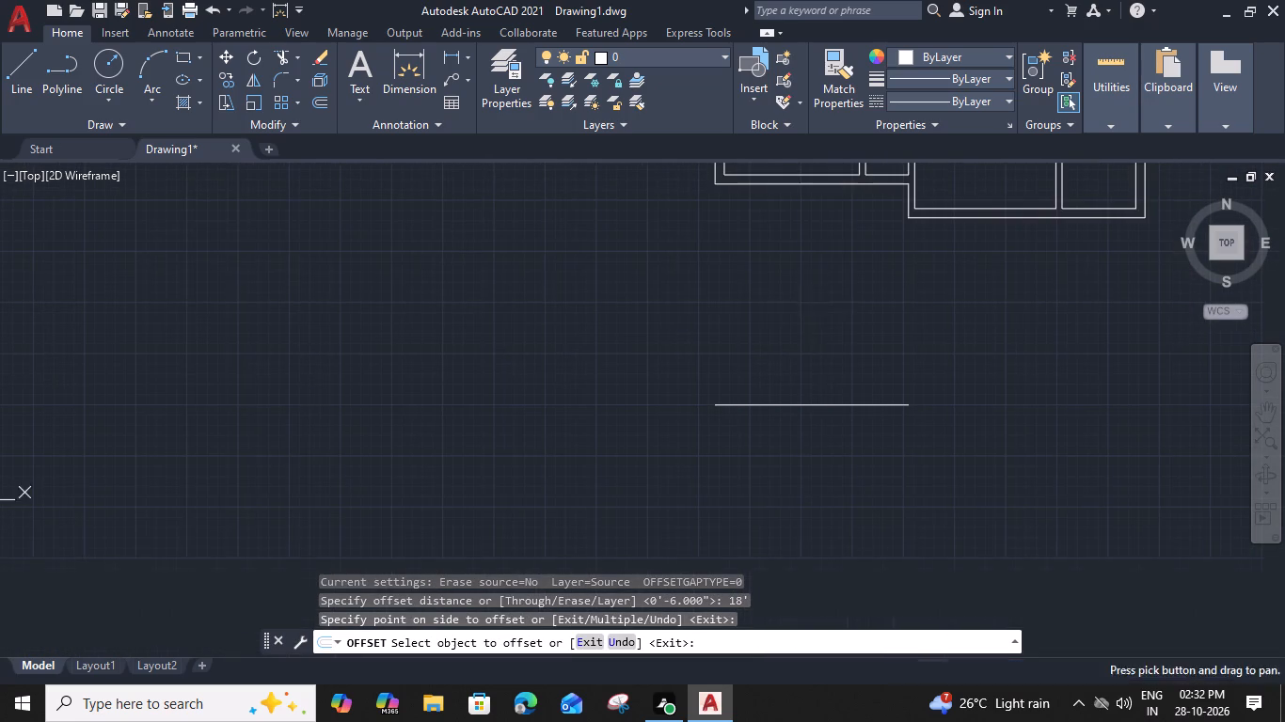
key("Escape")
Offset the new detached horizontal line 6" downward to form a second wall line.
left_click(835, 403)
key("o")
key("space")
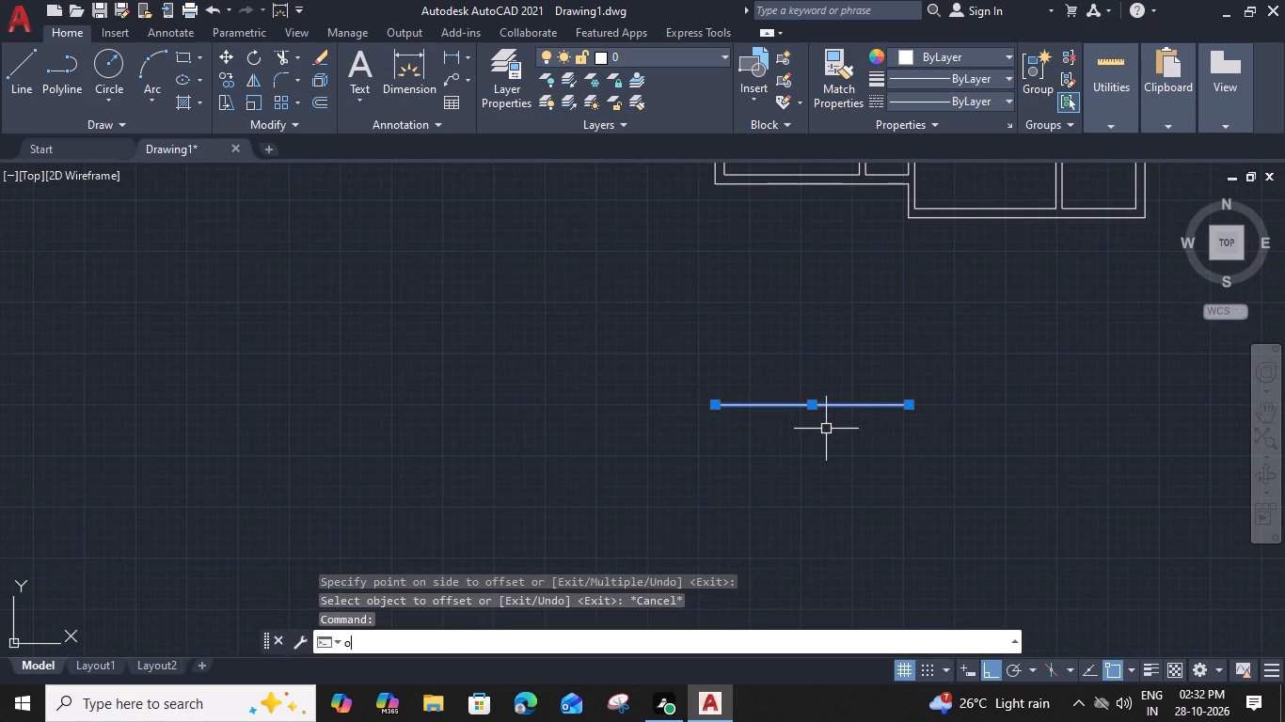
type("6\"")
key("Return")
left_click(825, 458)
key("Escape")
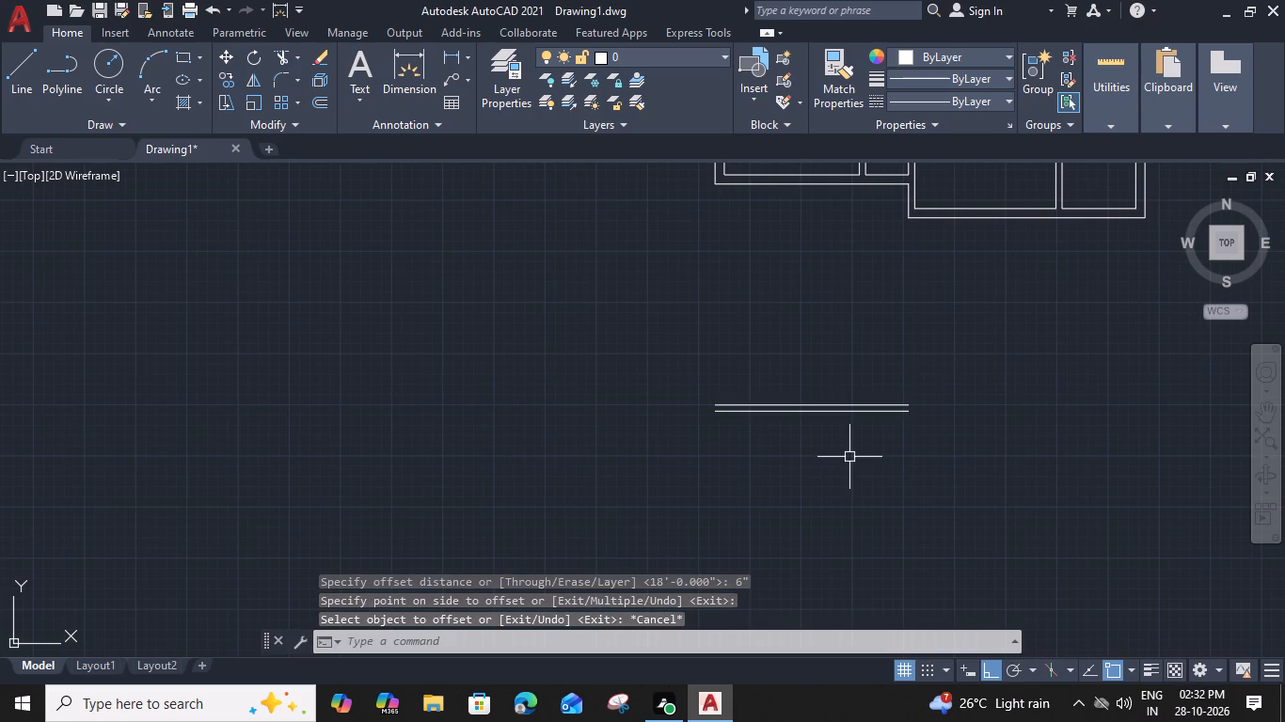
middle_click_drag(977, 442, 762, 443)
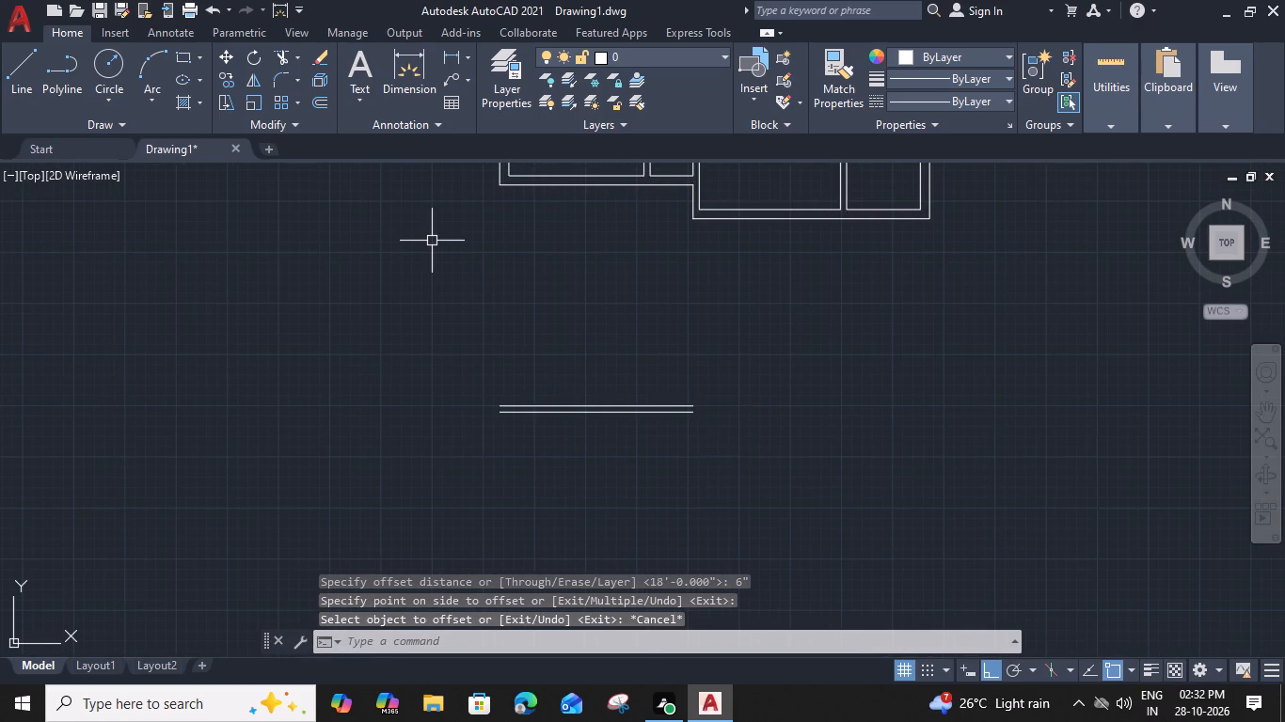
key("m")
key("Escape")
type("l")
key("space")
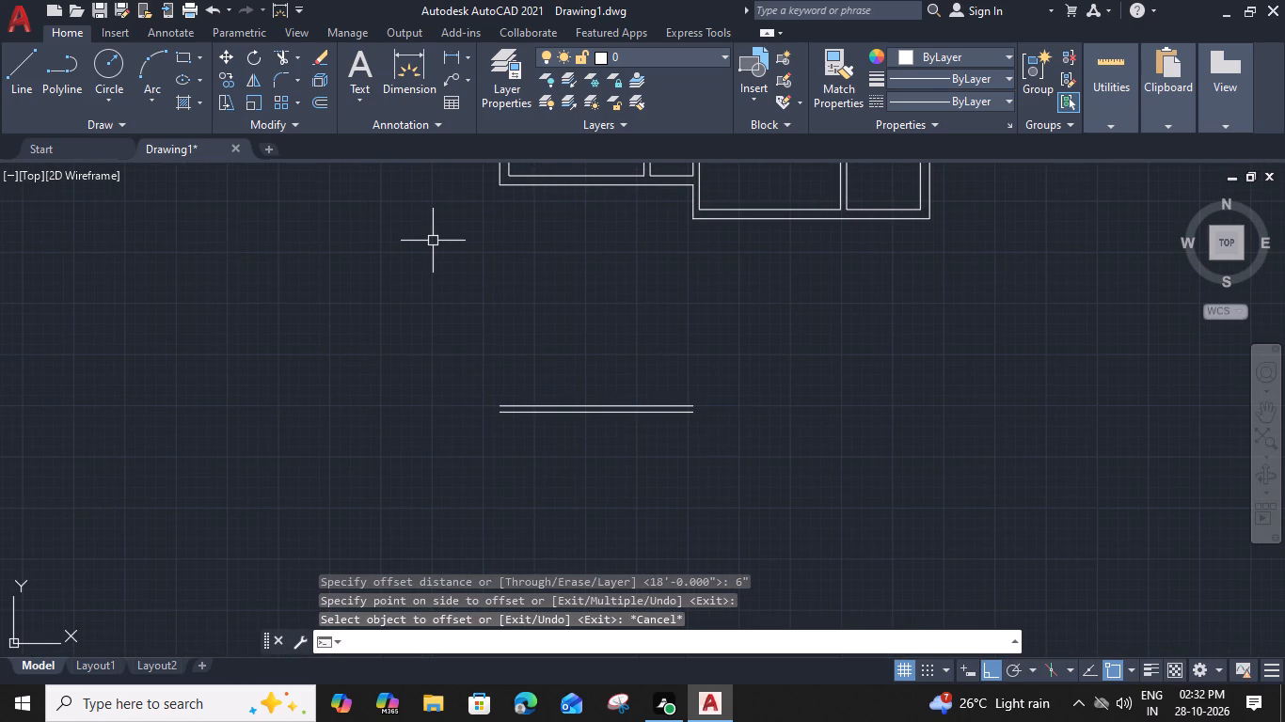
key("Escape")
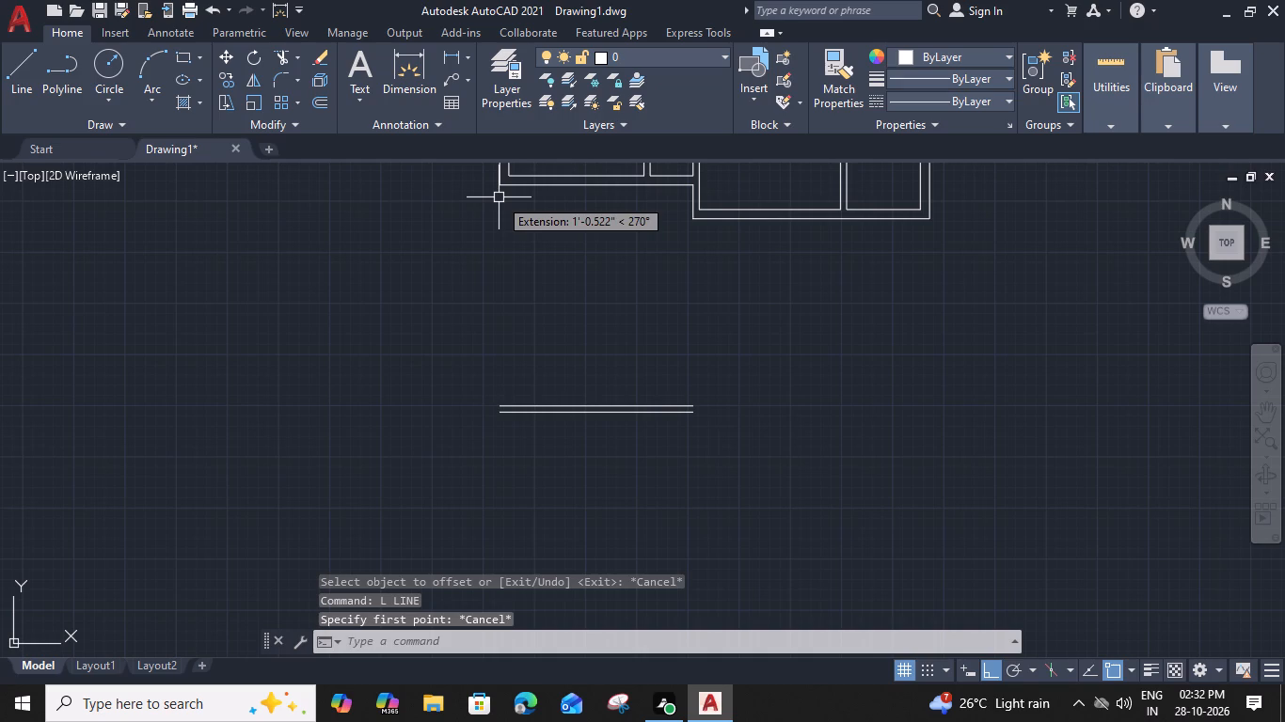
Extend the house's outer left wall line down to the lower line of the new horizontal wall.
type("ex")
key("space")
left_click(499, 163)
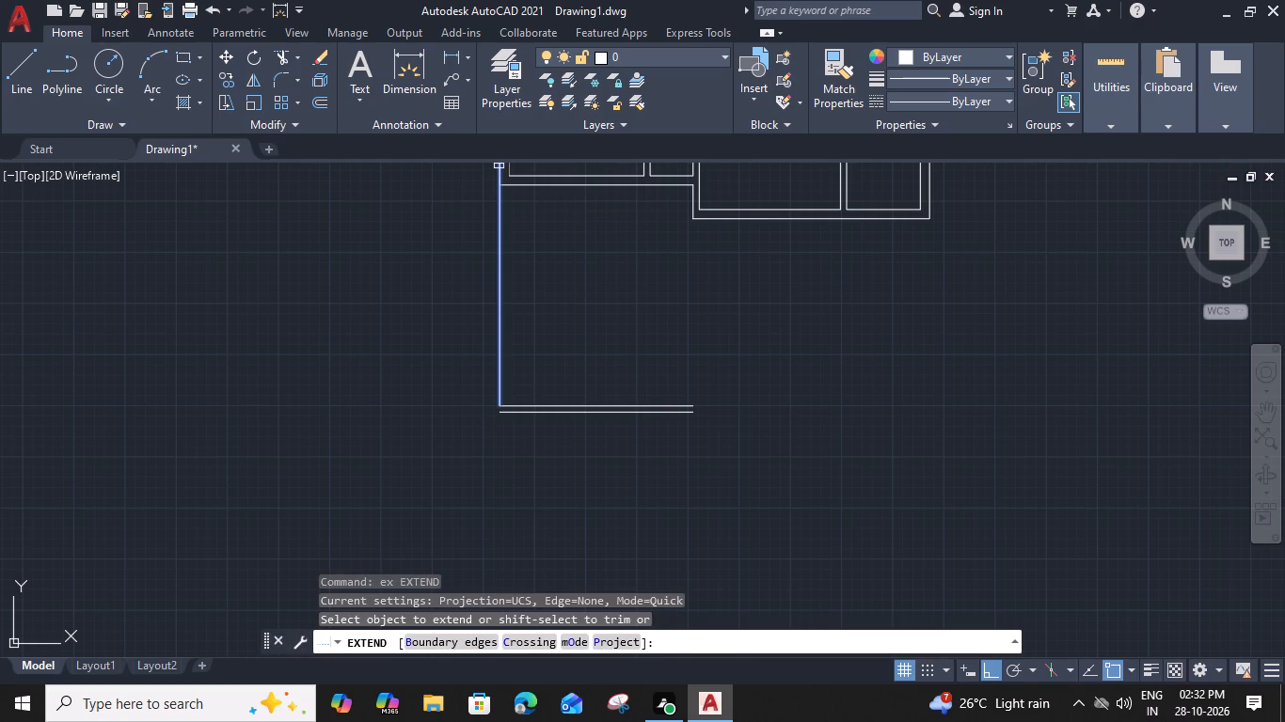
left_click(500, 176)
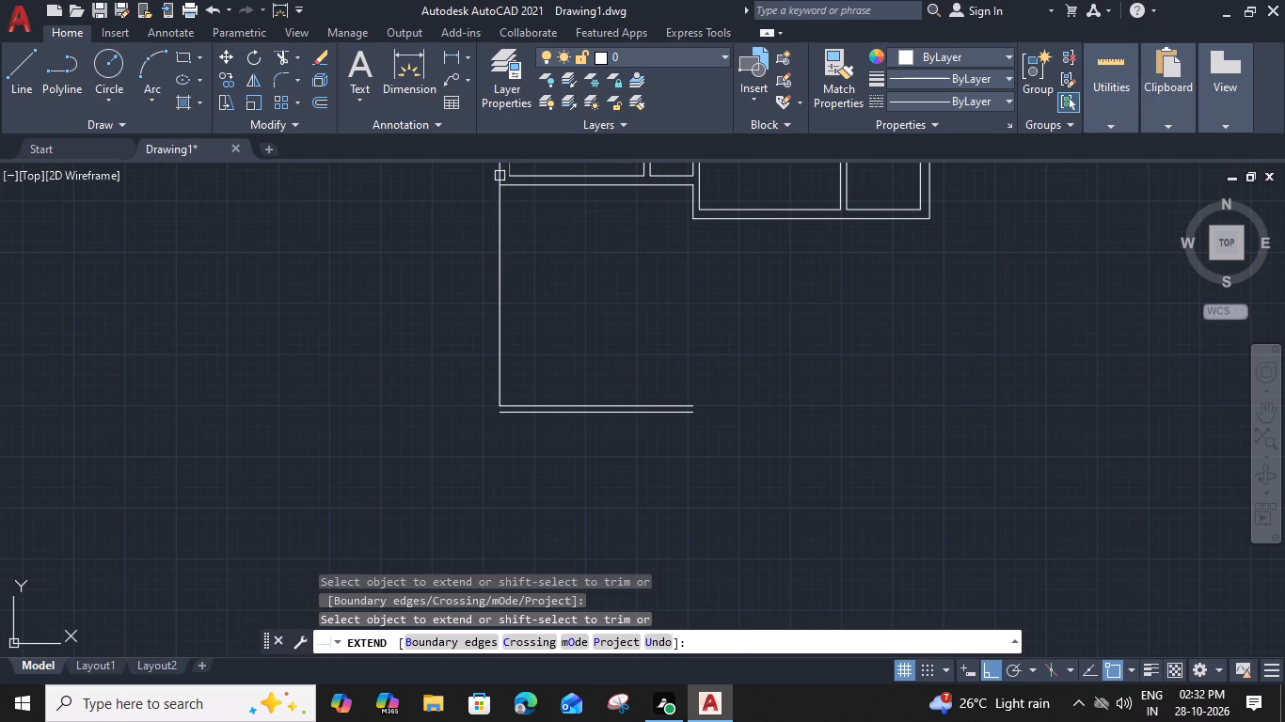
left_click(499, 262)
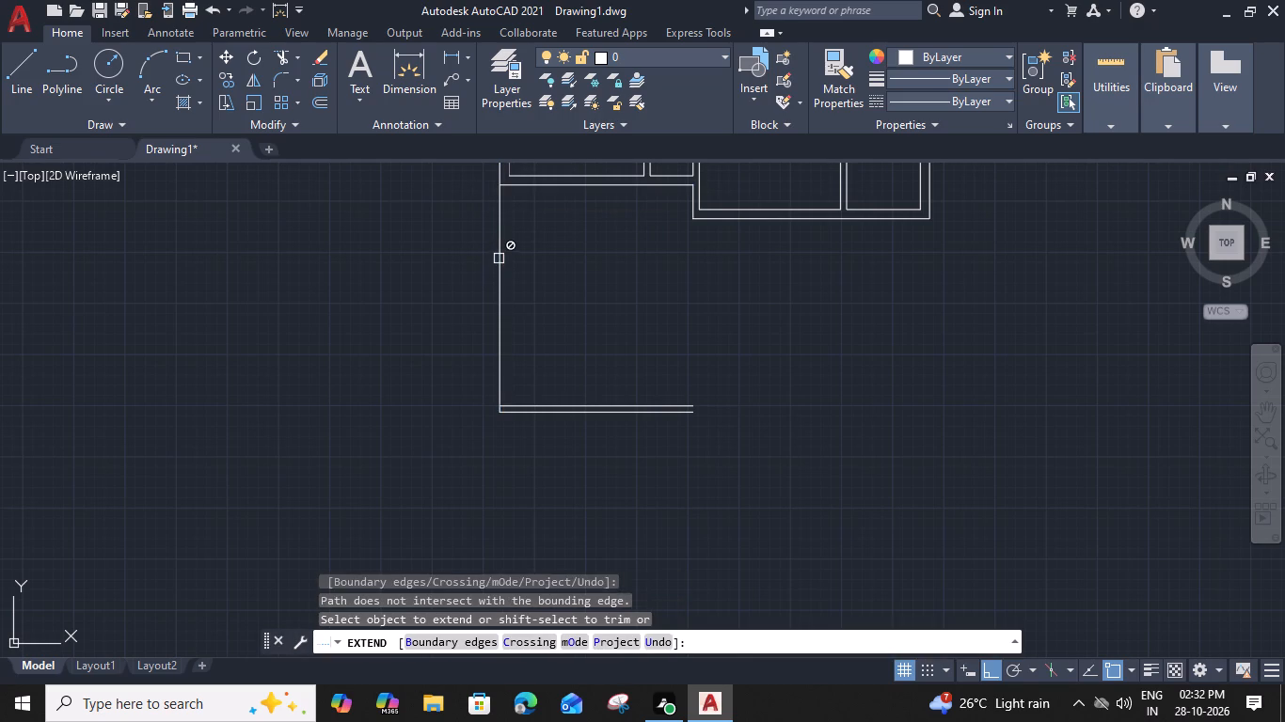
key("Escape")
Offset the extended outer left wall line 6" to the right.
left_click(499, 259)
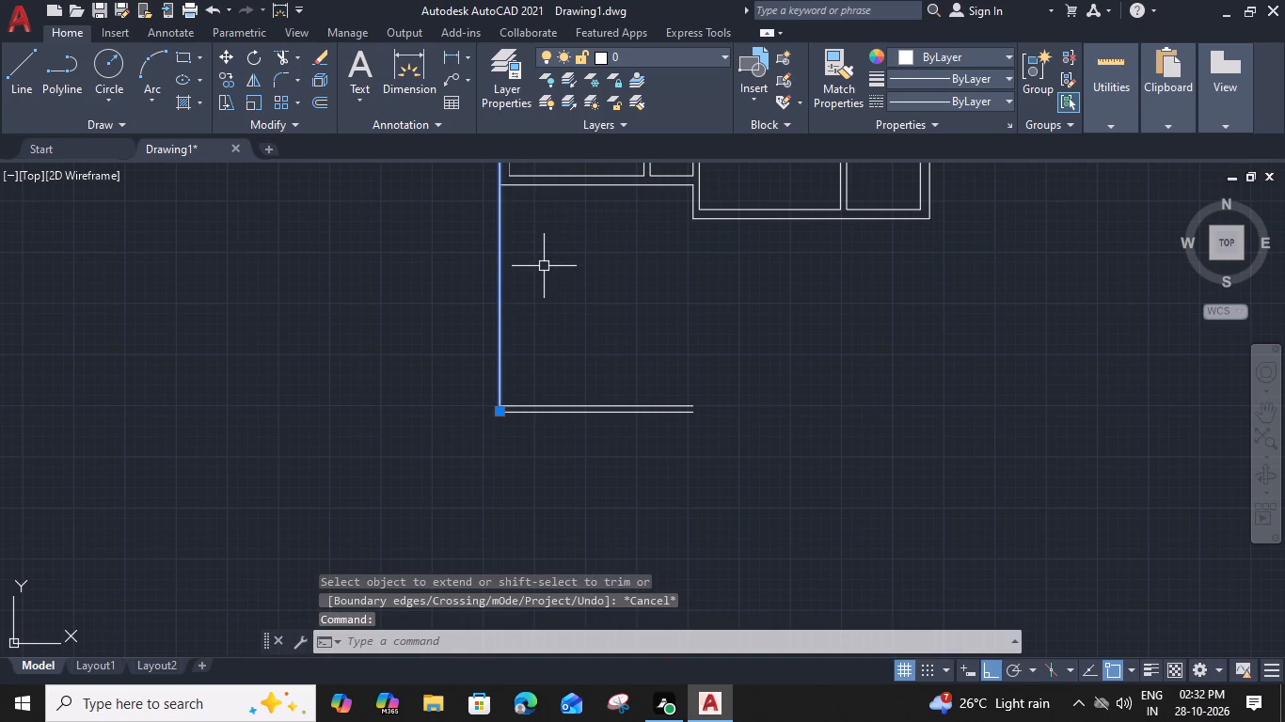
type("o")
key("space")
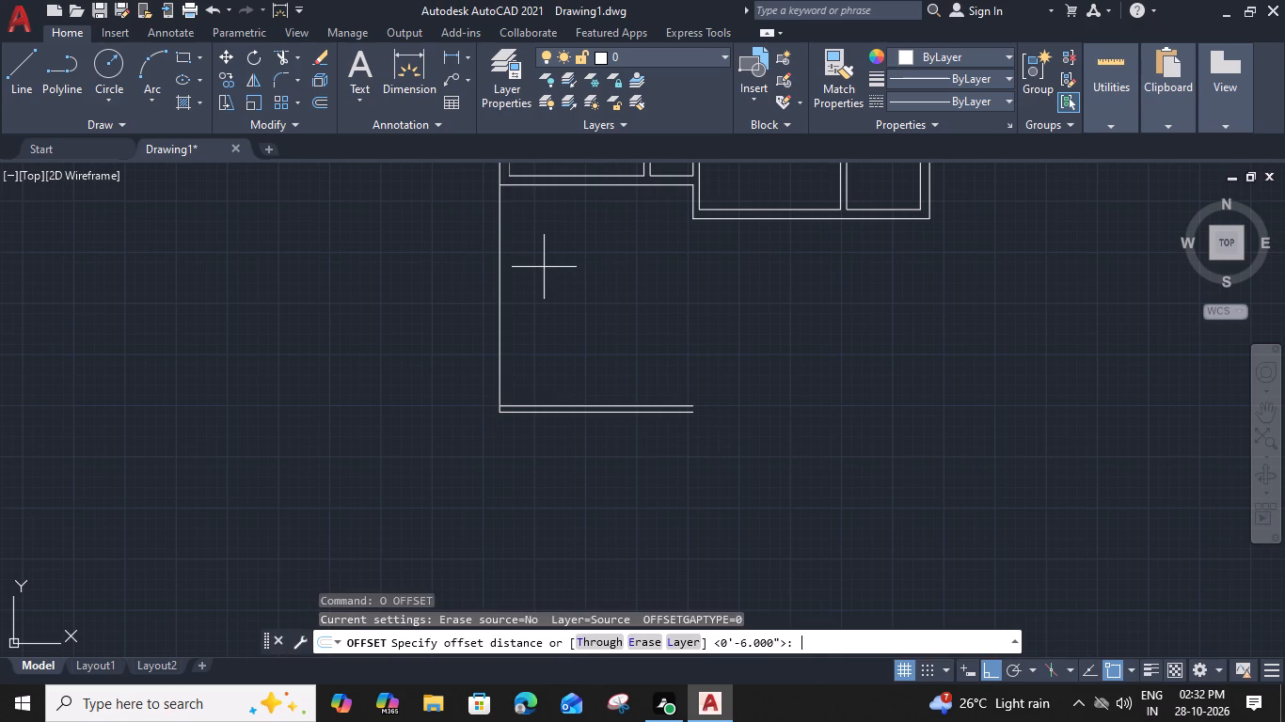
key("6")
key("shift+quotedbl")
key("Return")
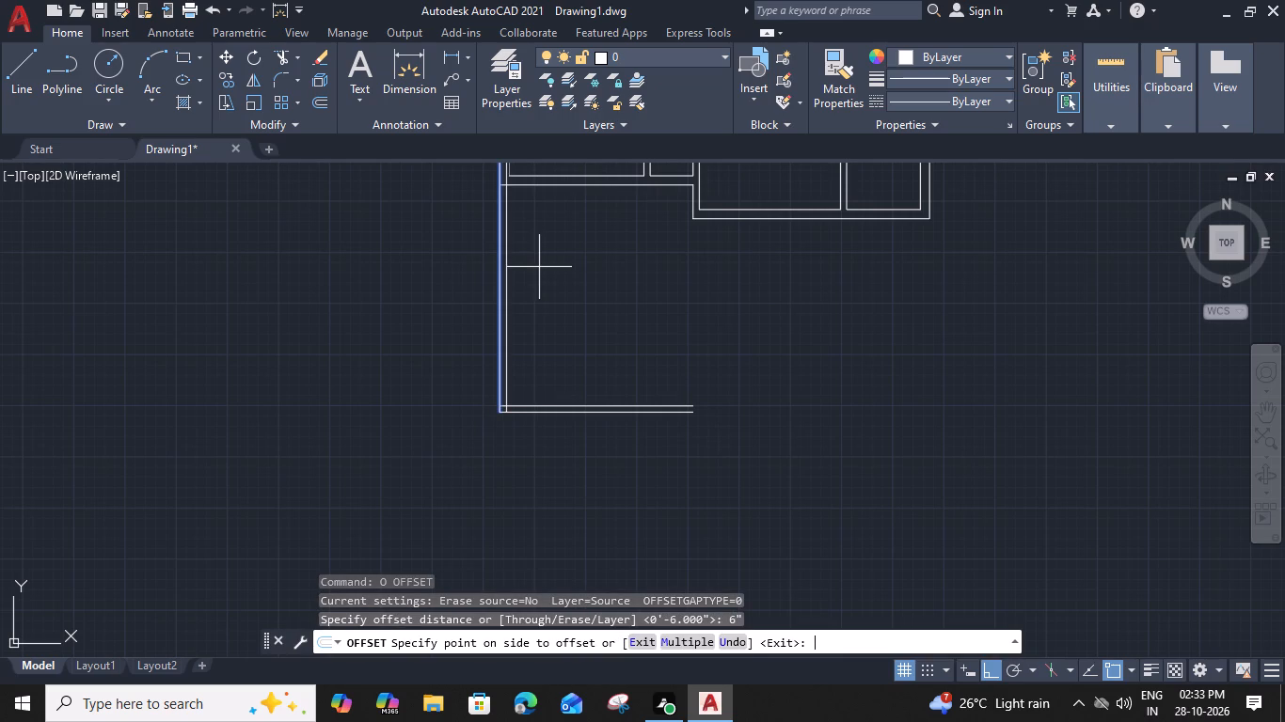
left_click(543, 271)
key("Escape")
Trim the new inner vertical line above the lower-left room's outer bottom wall line.
key("t")
key("r")
key("space")
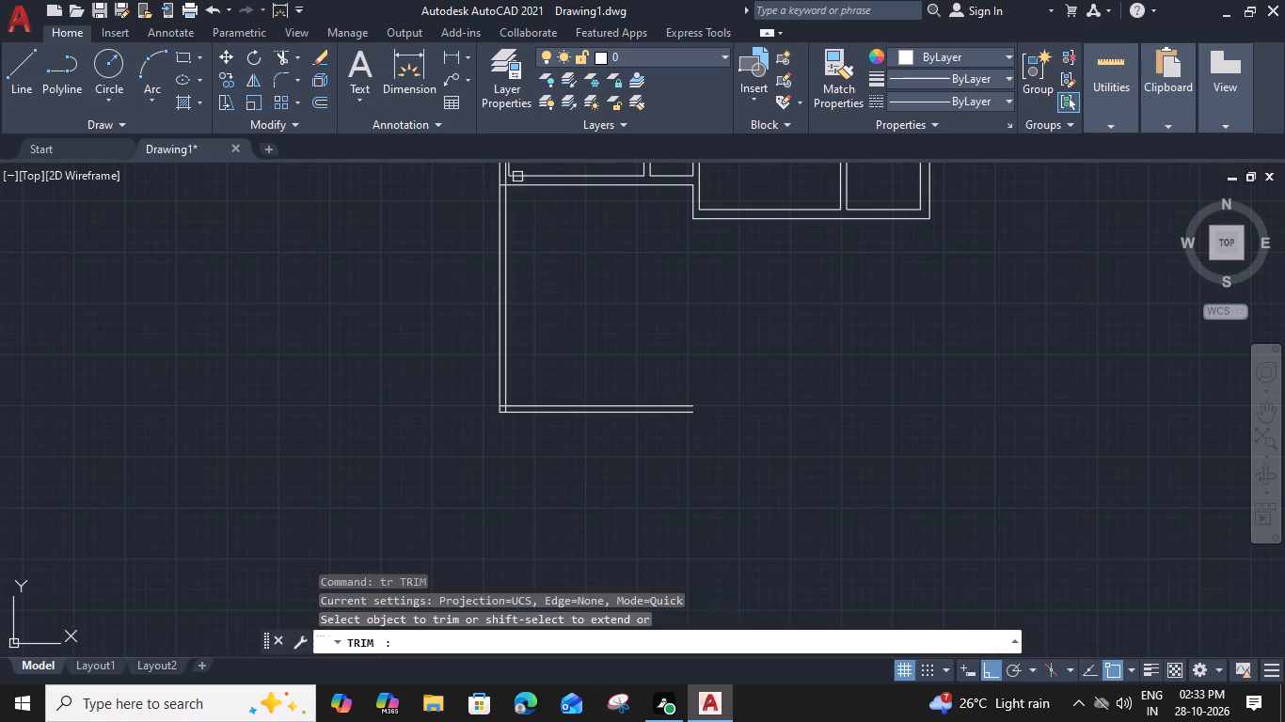
scroll(511, 176, "up", 2)
left_click(500, 188)
key("Escape")
scroll(500, 187, "down", 3)
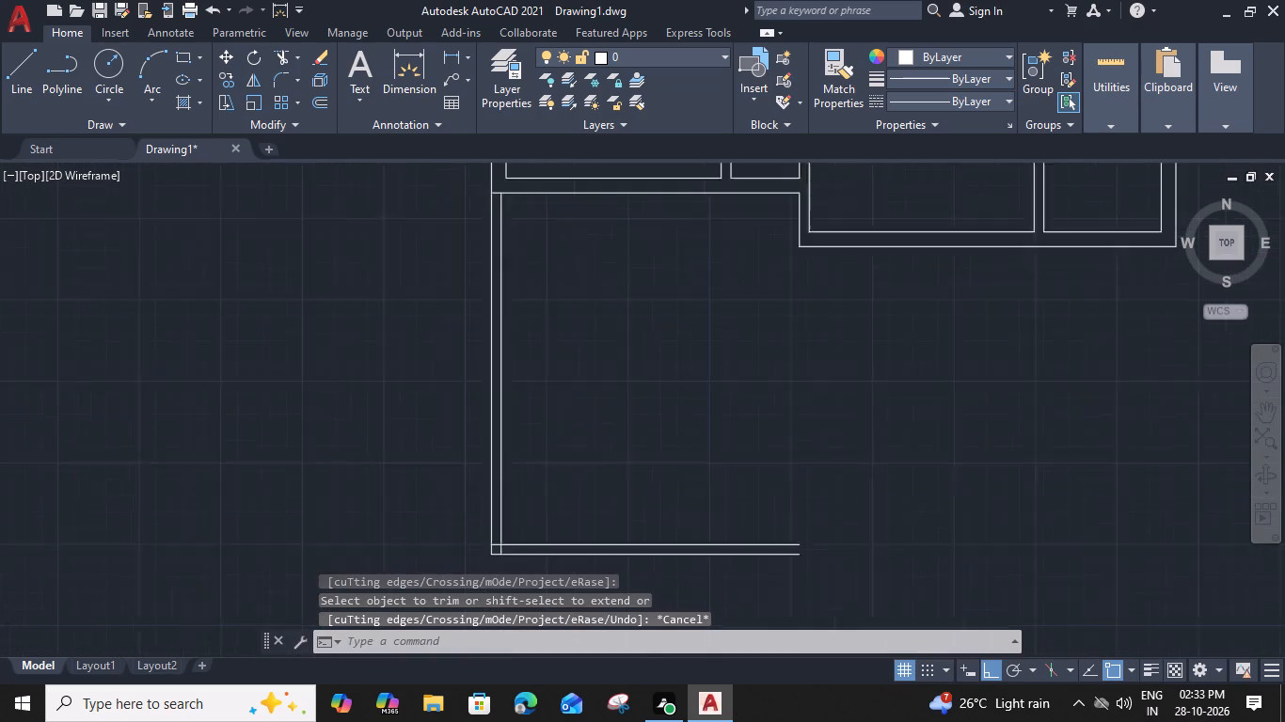
Offset the extended outer left wall line 2' to the left, outside the house.
middle_click_drag(536, 301, 785, 518)
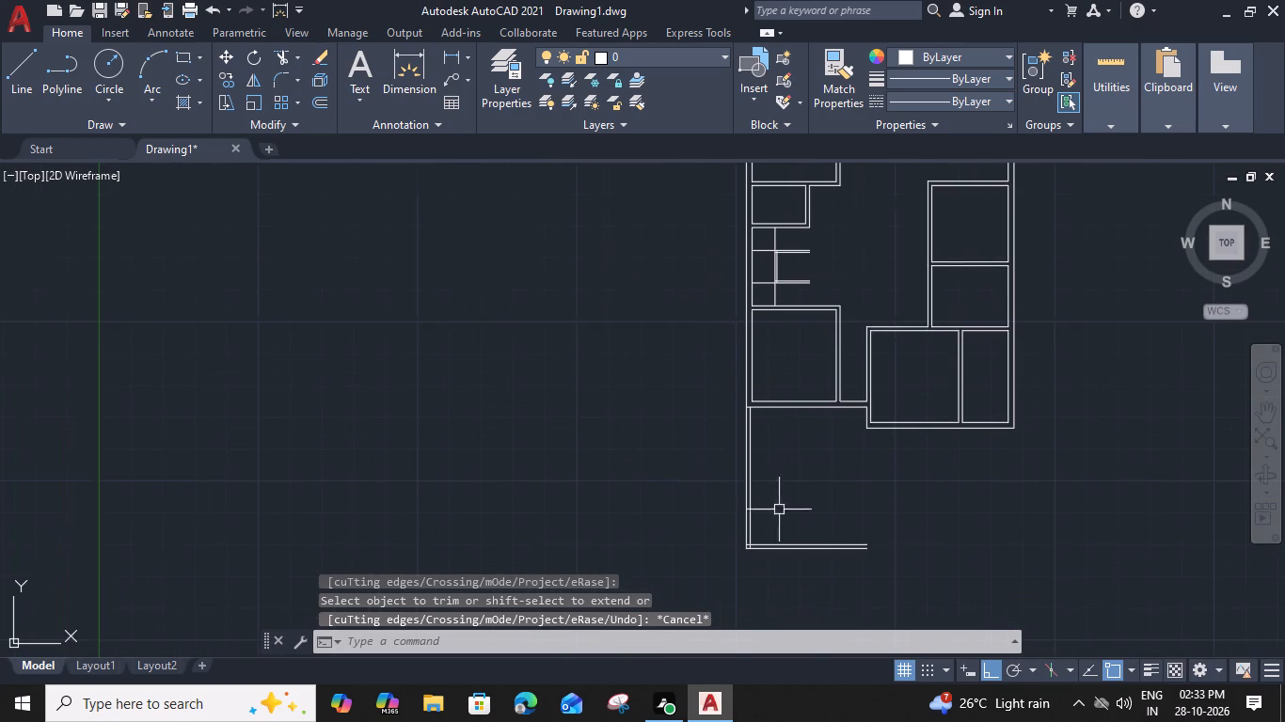
left_click(745, 450)
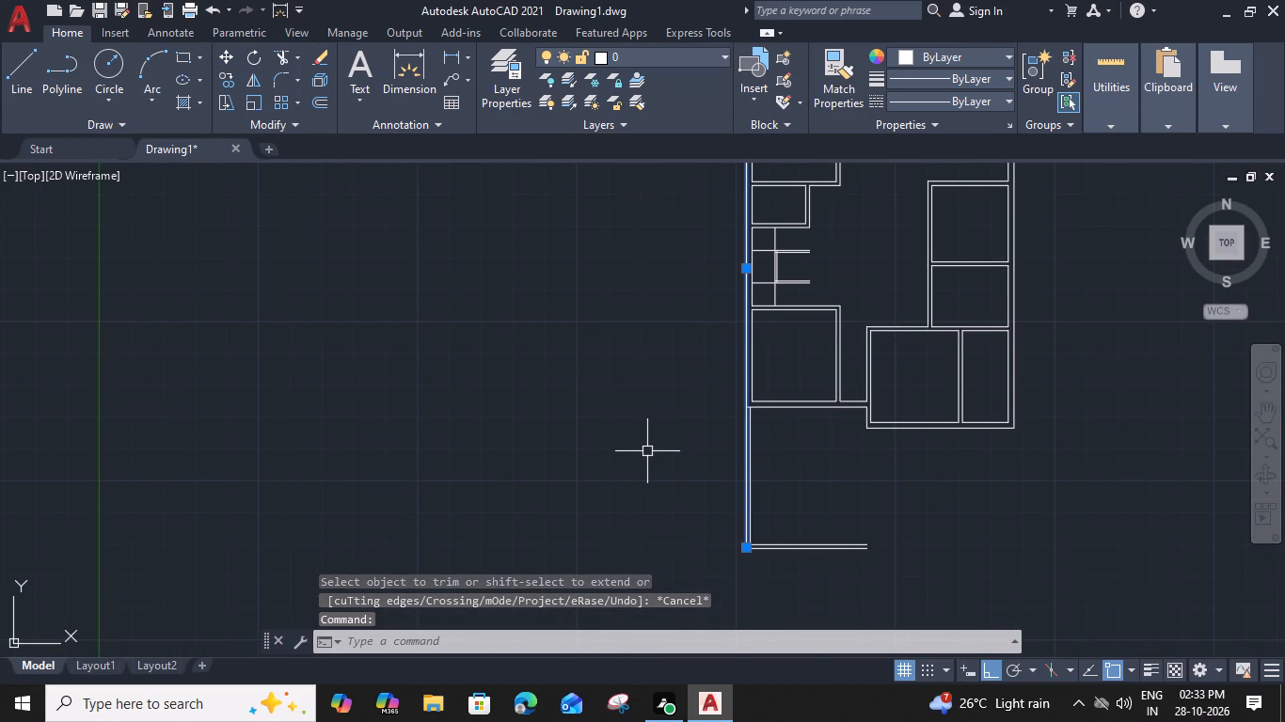
key("o")
key("space")
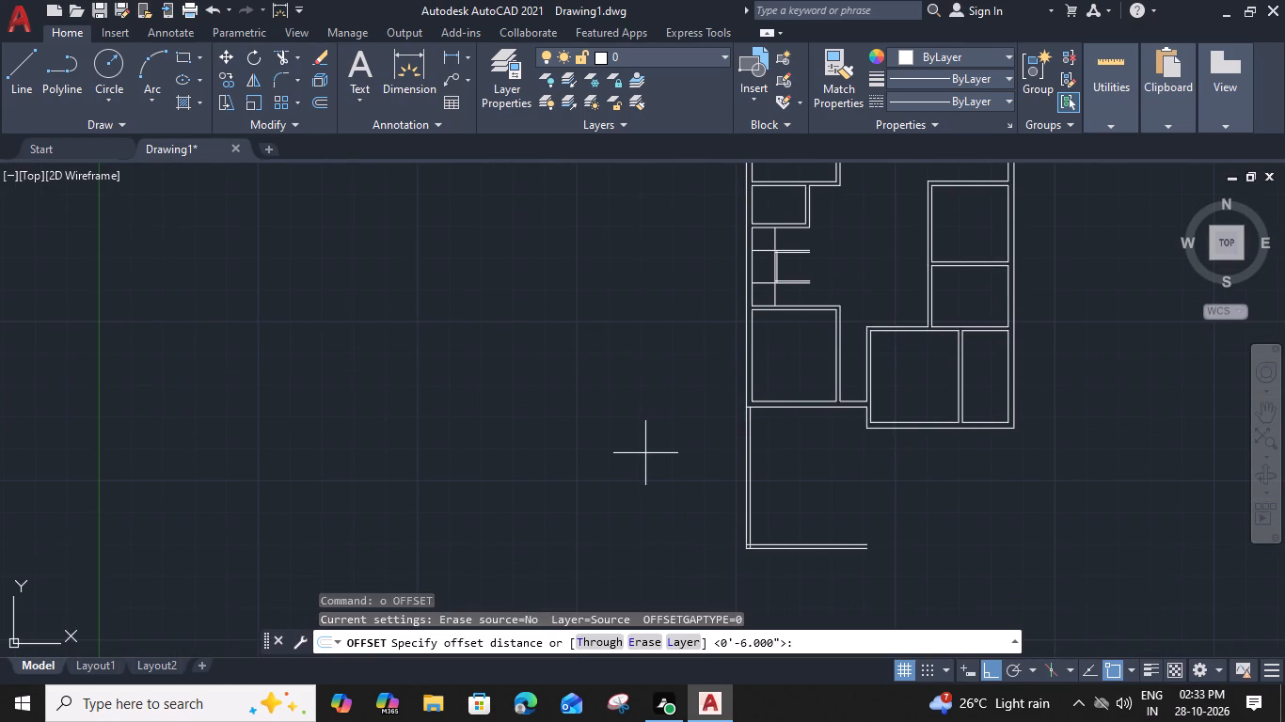
type("2'")
key("space")
left_click(611, 455)
key("Escape")
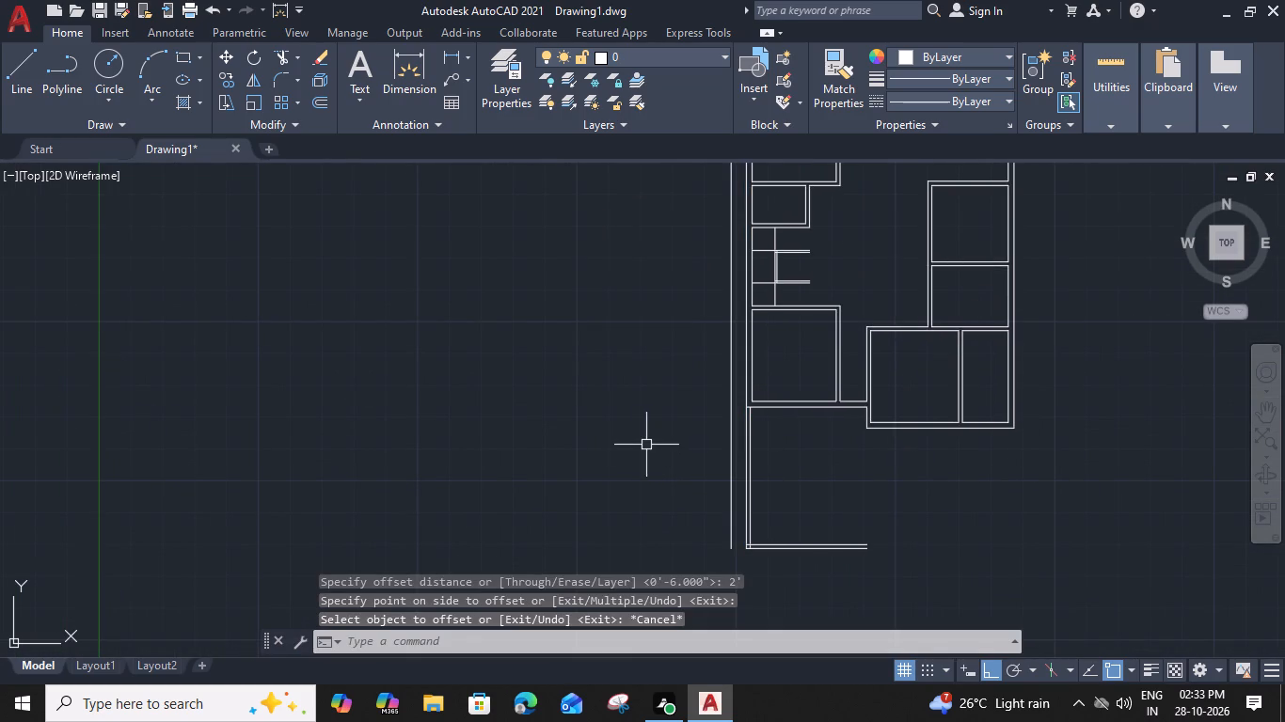
Offset the new outermost vertical line 6" to the left to form the outside wall.
left_click(730, 453)
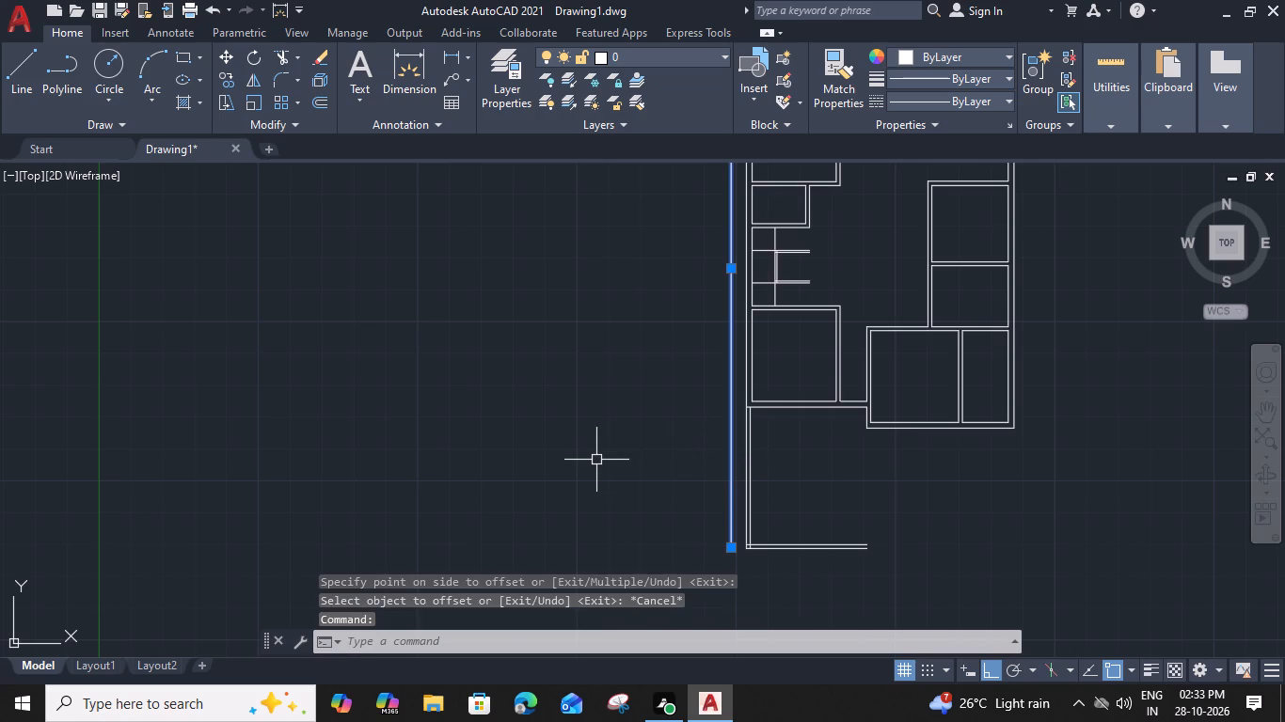
type("o")
key("space")
type("6\"")
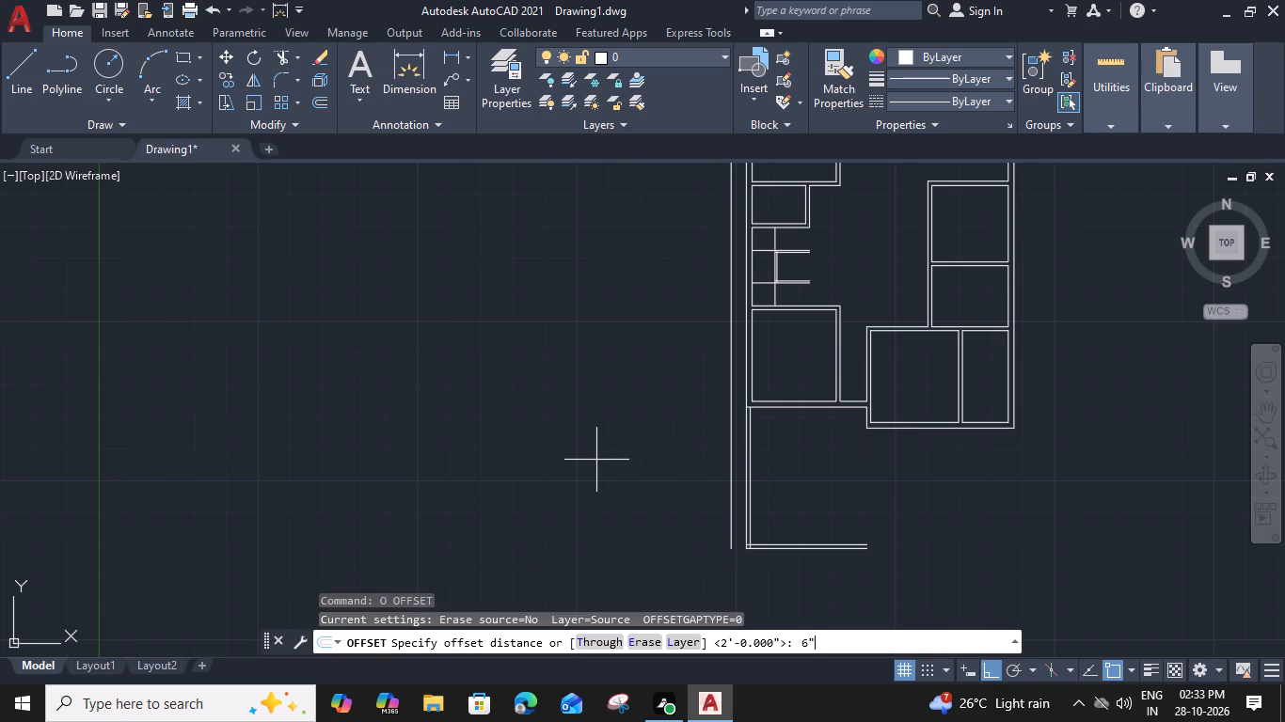
key("Return")
left_click(565, 460)
key("Escape")
Extend the front wall's lower line to the outermost vertical line and its upper line to the outside wall's inner line.
middle_click_drag(667, 479, 599, 396)
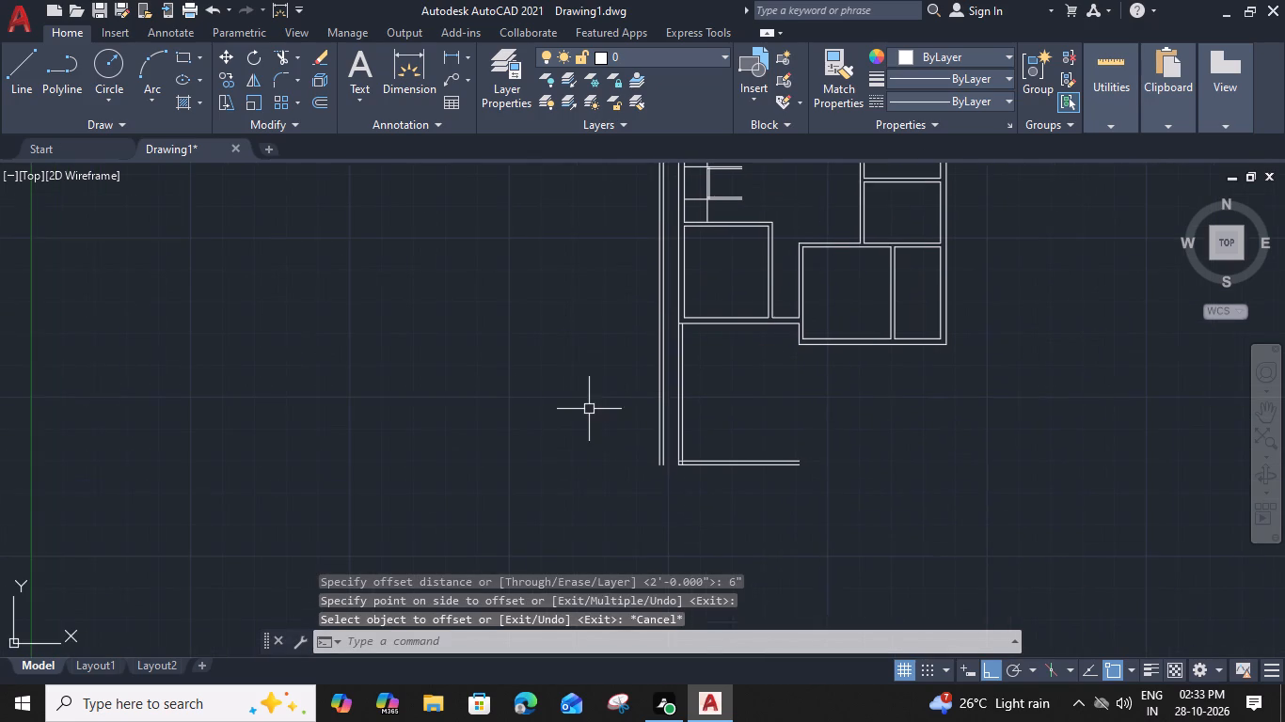
scroll(645, 445, "up", 3)
middle_click_drag(750, 526, 642, 427)
type("ex")
key("space")
left_click(708, 424)
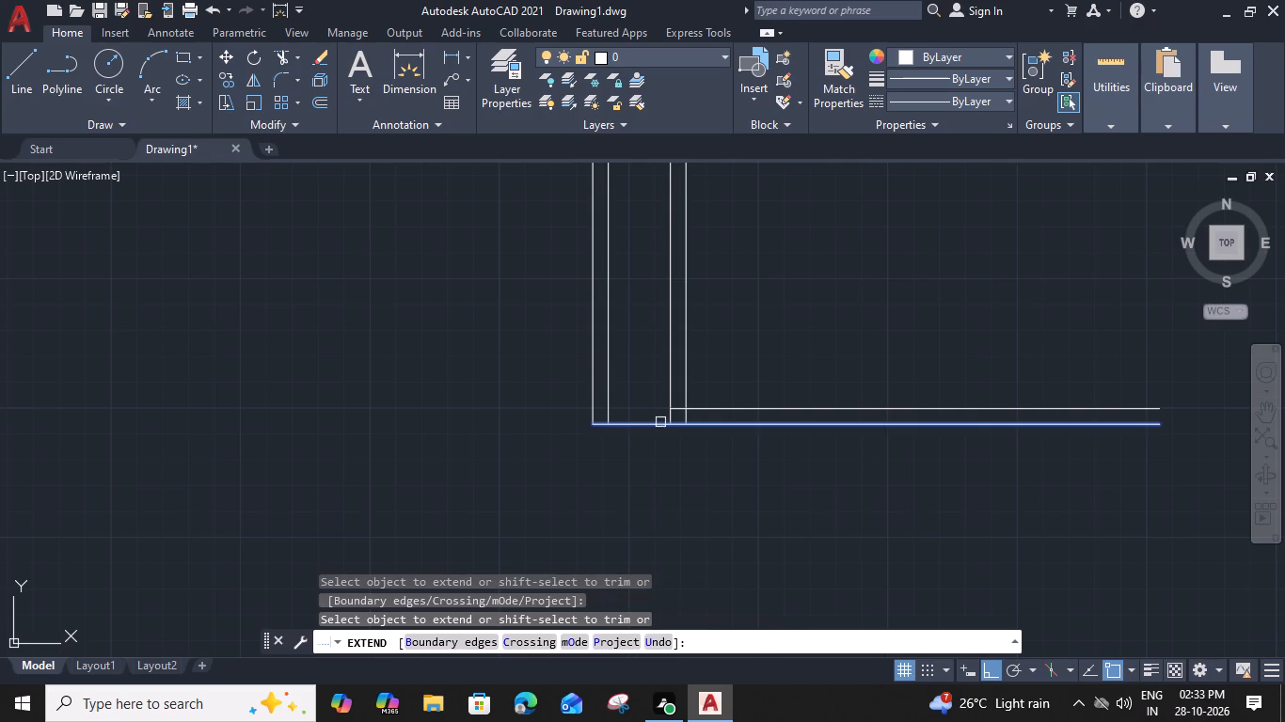
left_click(660, 422)
left_click(753, 413)
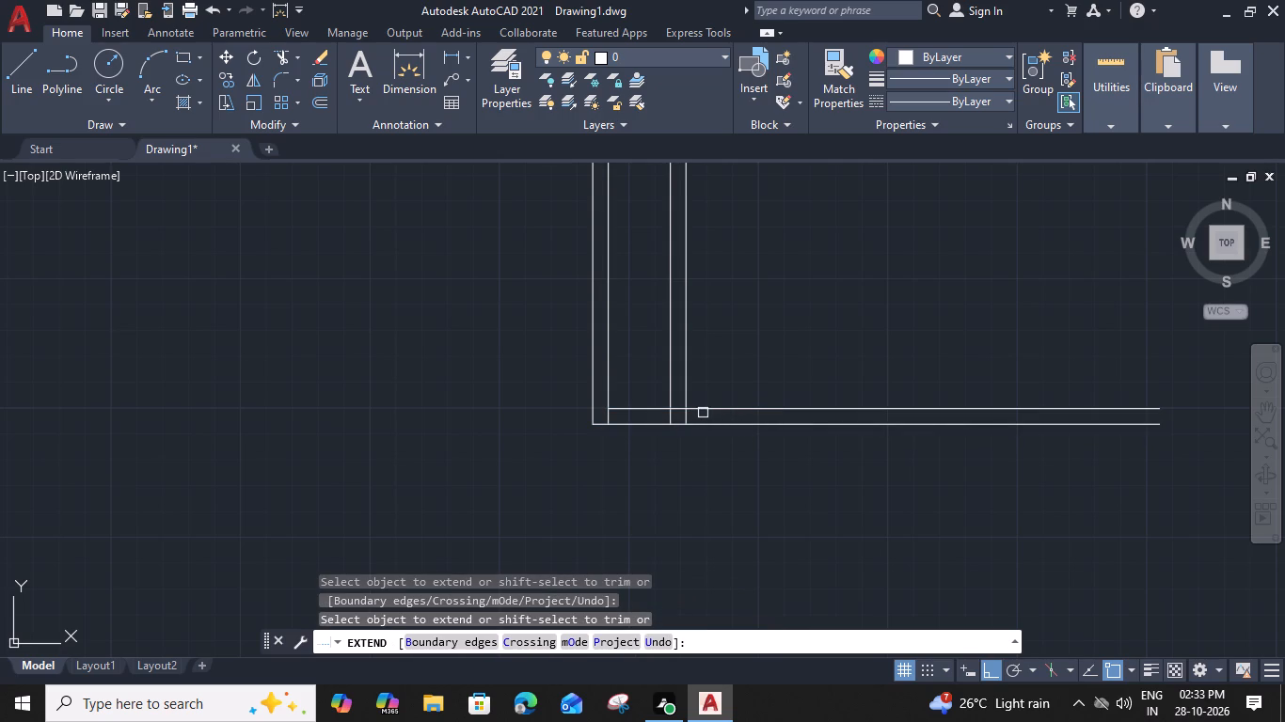
Trim the inner vertical wall's two ends below the front wall's upper line, plus the upper line's segment between them.
left_click(697, 416, "shift")
left_click(660, 411, "shift")
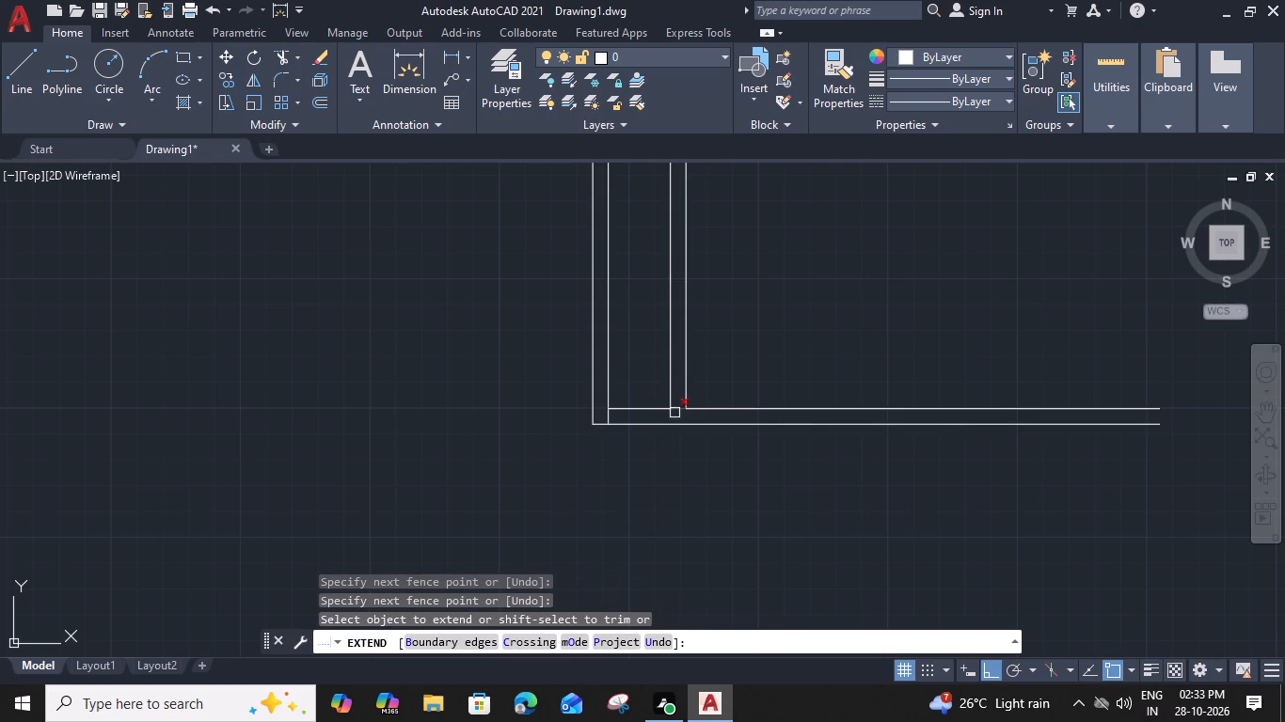
left_click(680, 411, "shift")
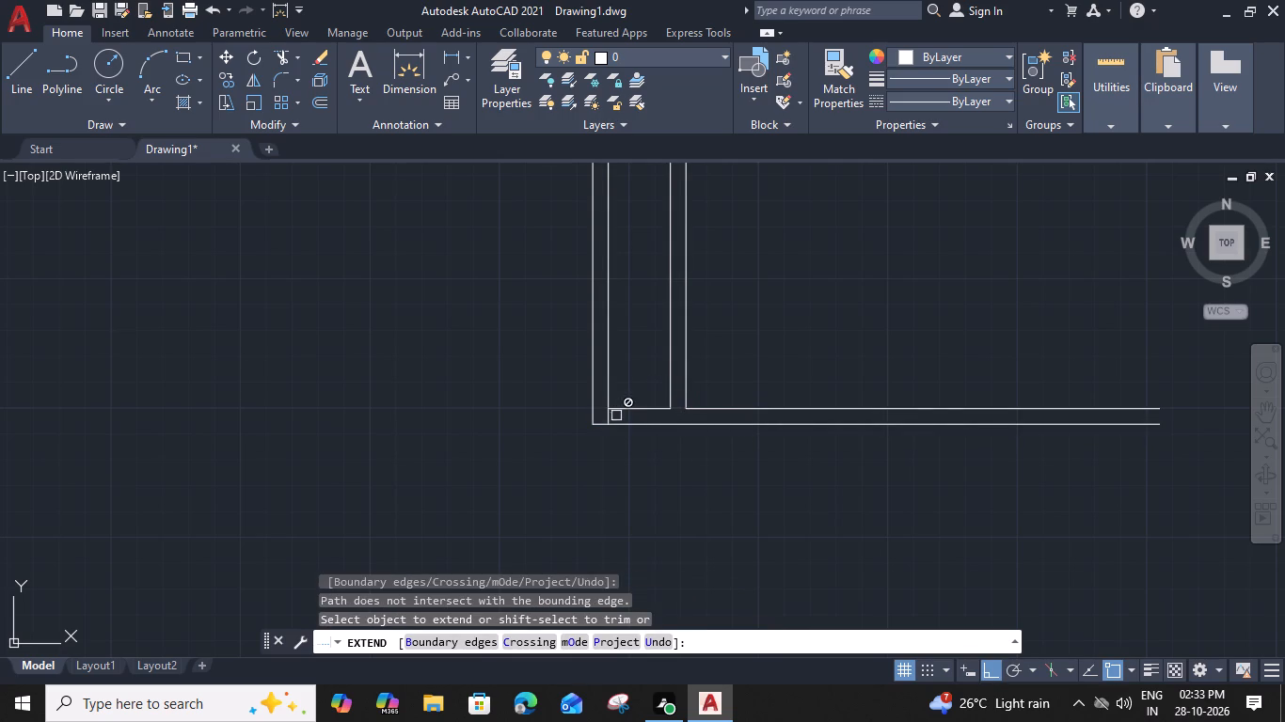
Extend the inner vertical wall's two lines down to the front wall's lower line.
left_click(686, 394)
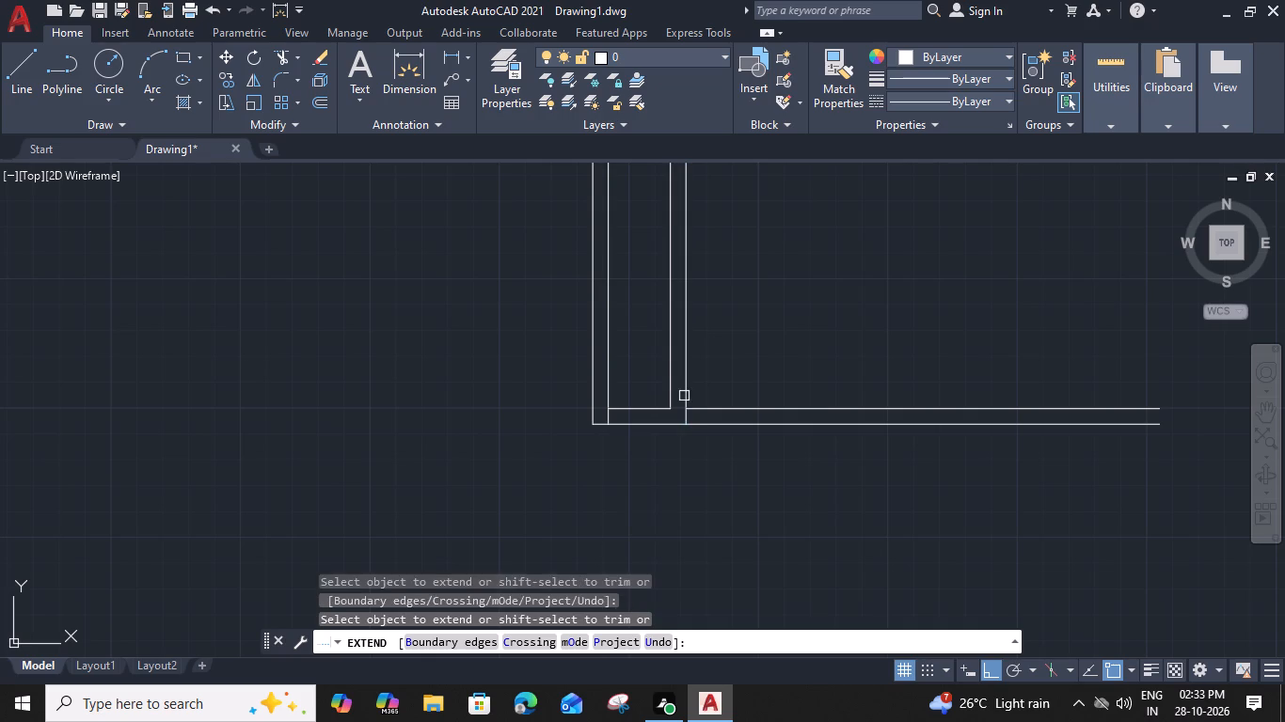
left_click(669, 396)
key("Escape")
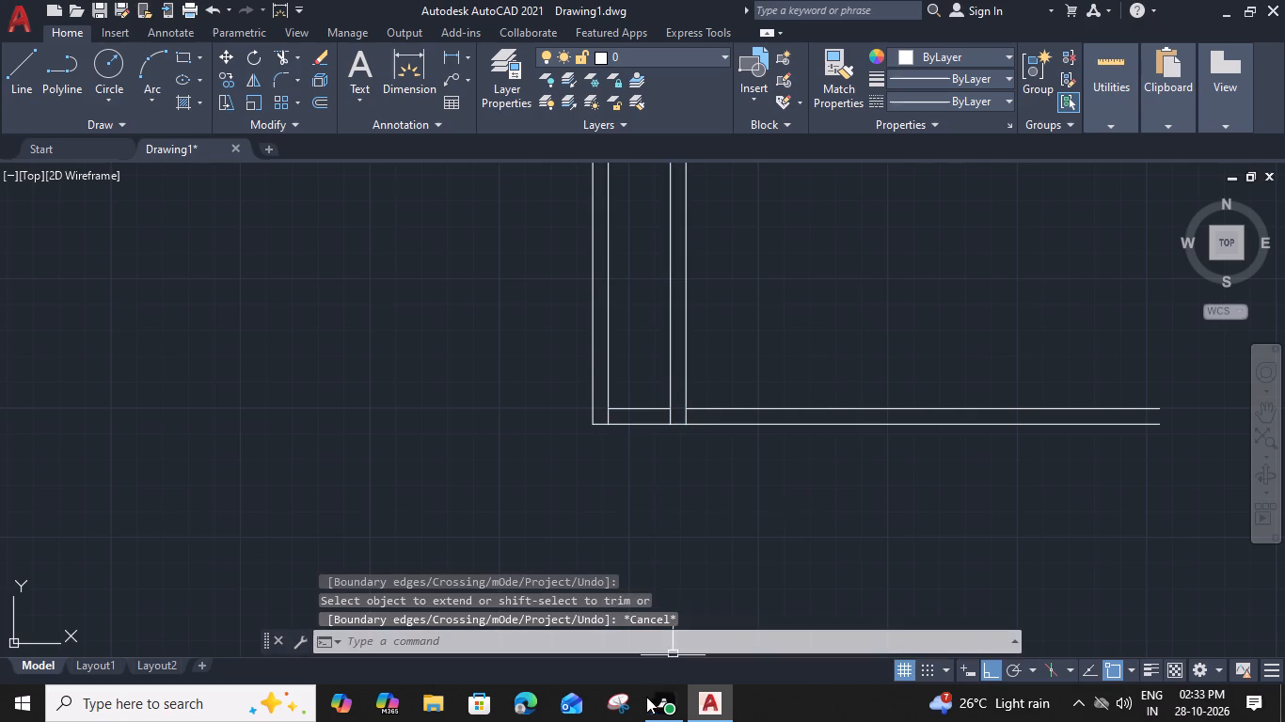
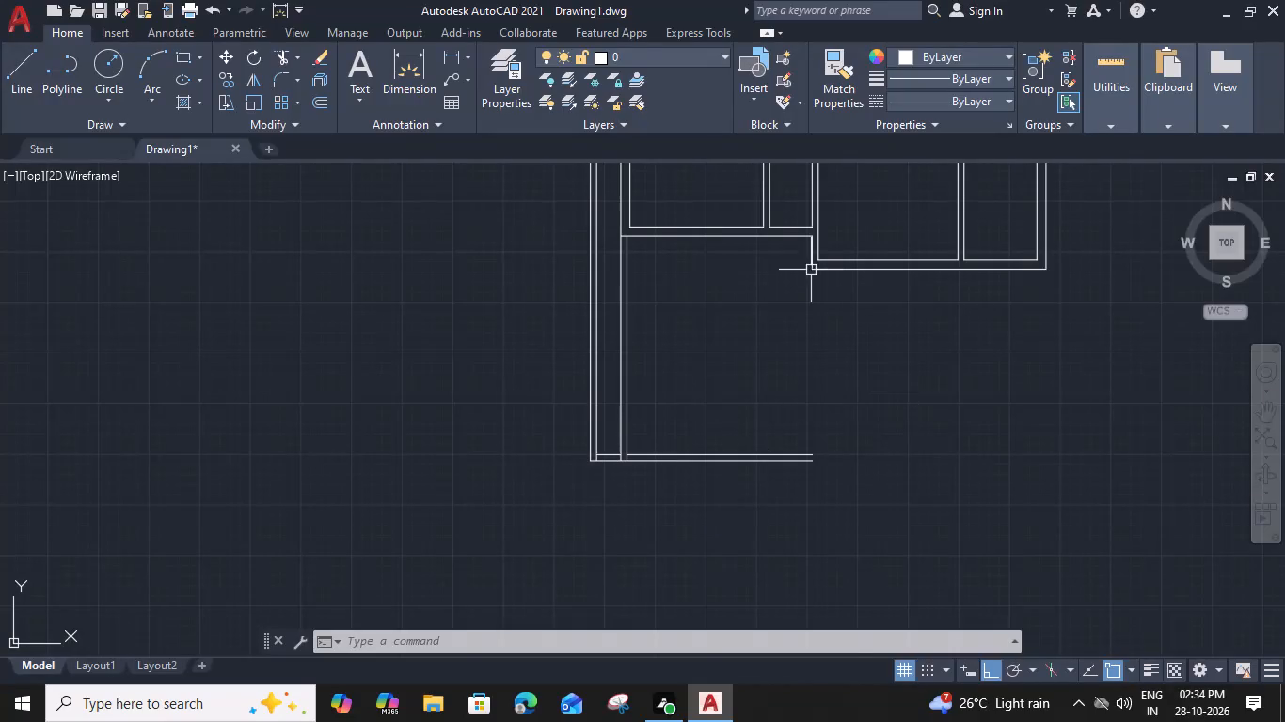
Draw a vertical line from the building's stepped front corner down to the front boundary wall's upper line.
type("l")
key("space")
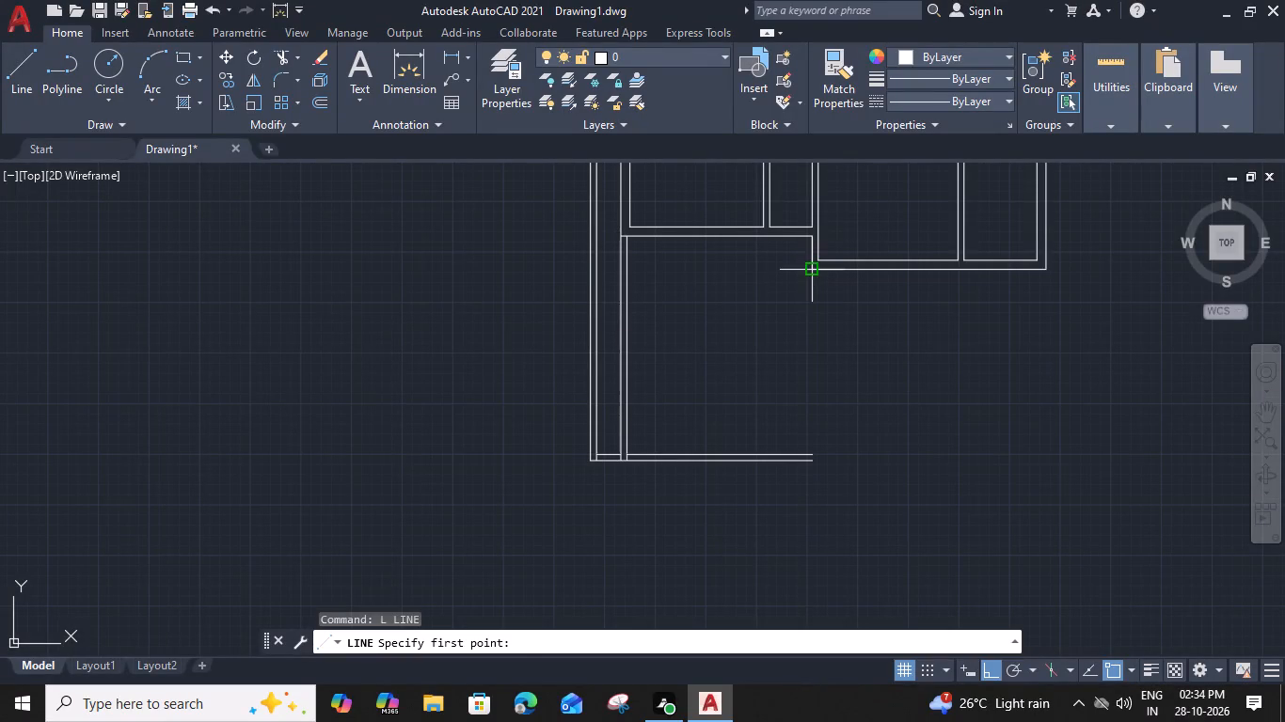
left_click(810, 270)
left_click(809, 451)
key("space")
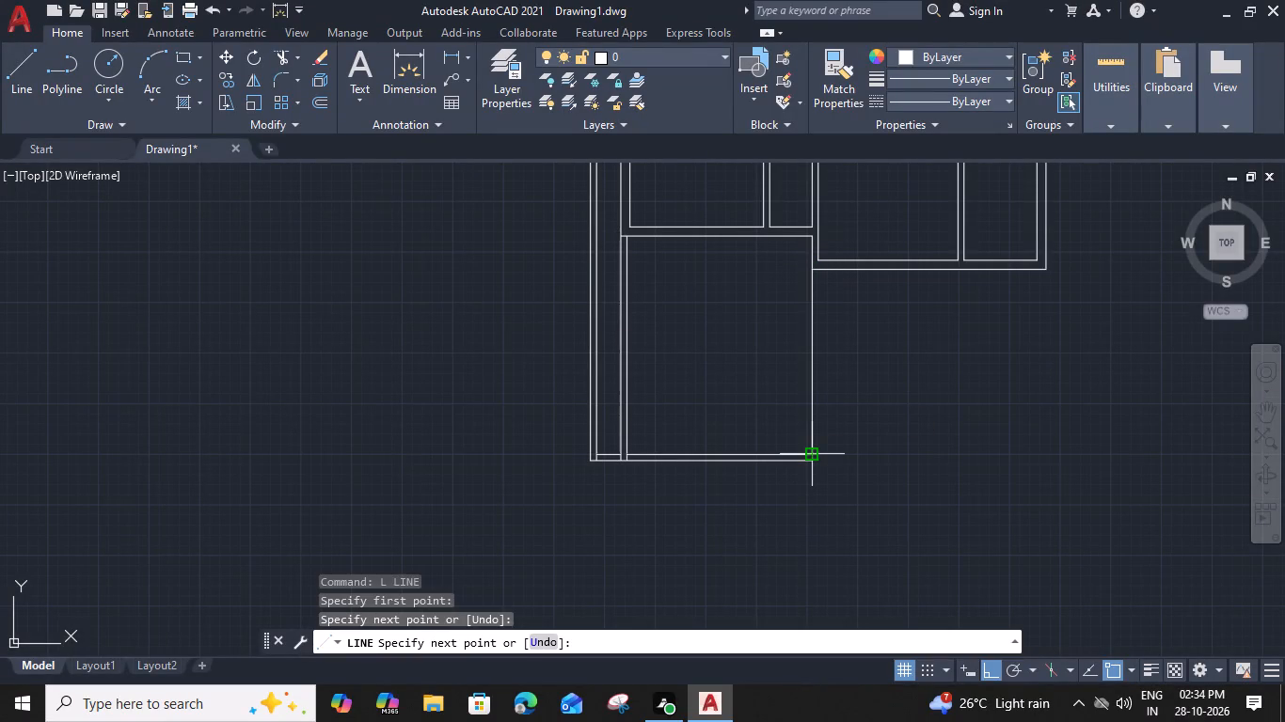
Draw a vertical line from the building's lower-right outer corner down to just past the front boundary wall's level.
middle_click_drag(894, 453, 769, 457)
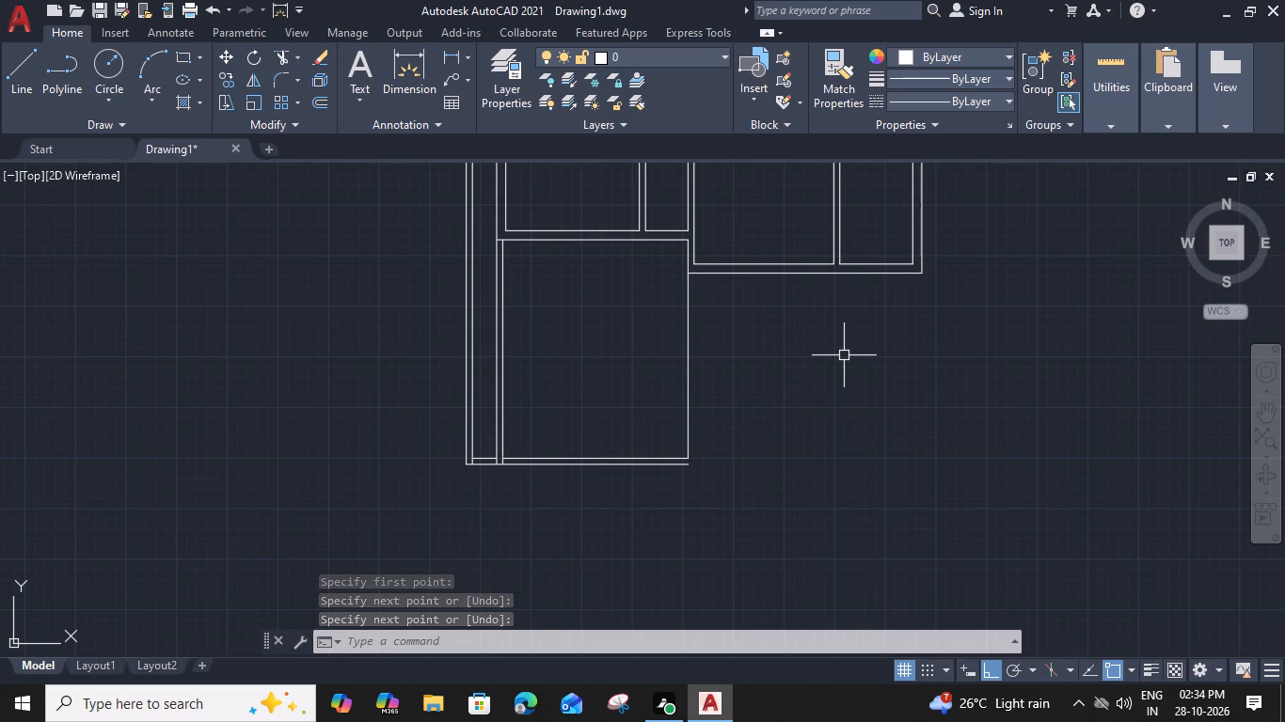
type("l")
key("space")
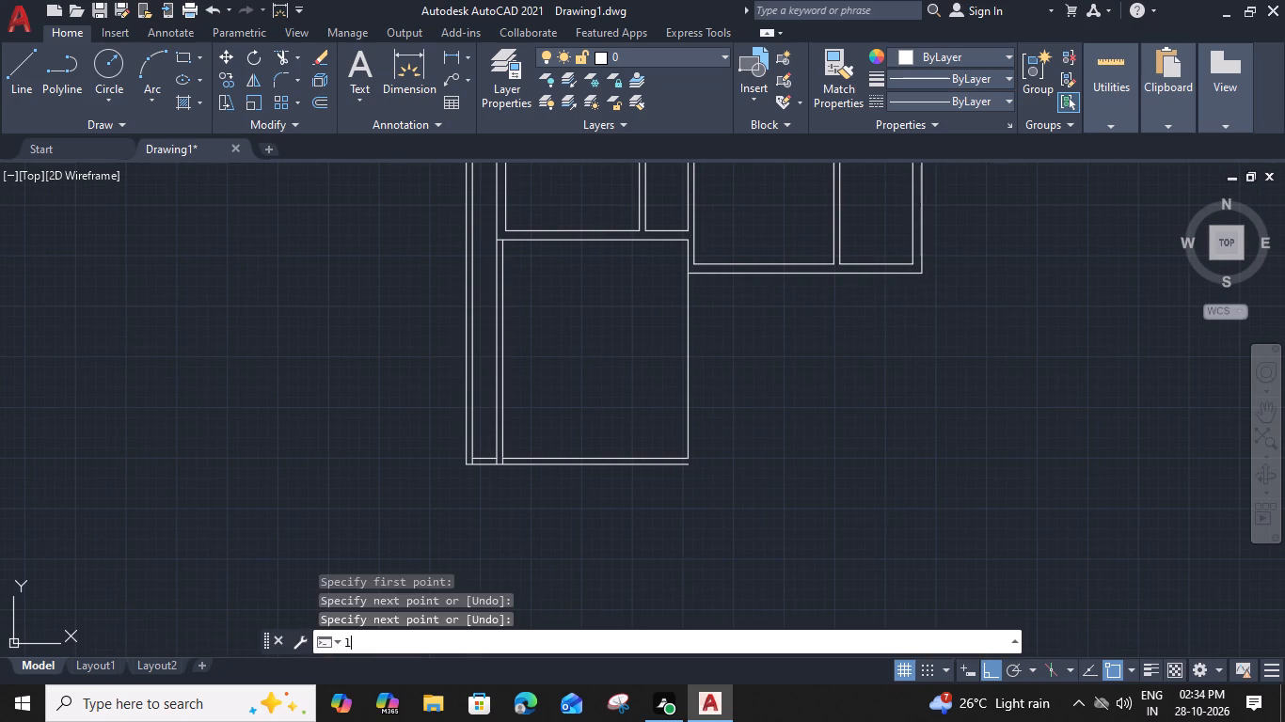
left_click(921, 276)
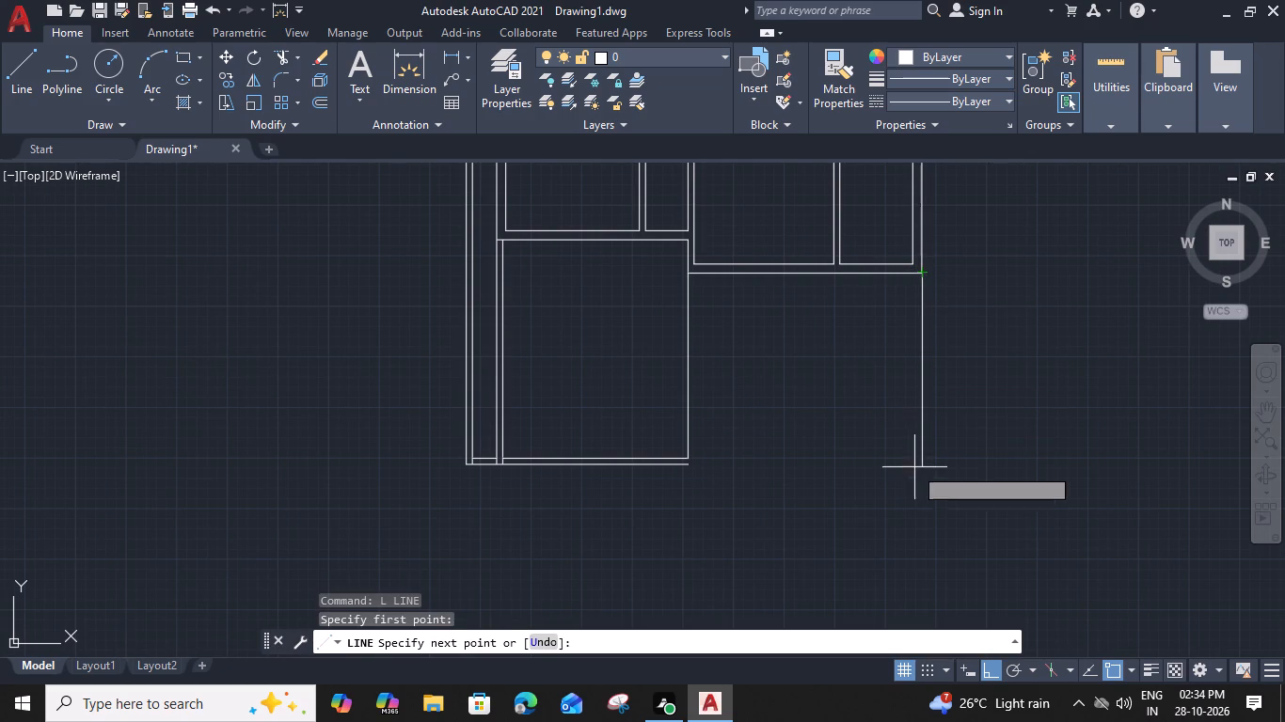
left_click(926, 479)
key("space")
Extend both front boundary wall lines to the new right-side vertical line and trim that line's overhang below them.
key("e")
key("x")
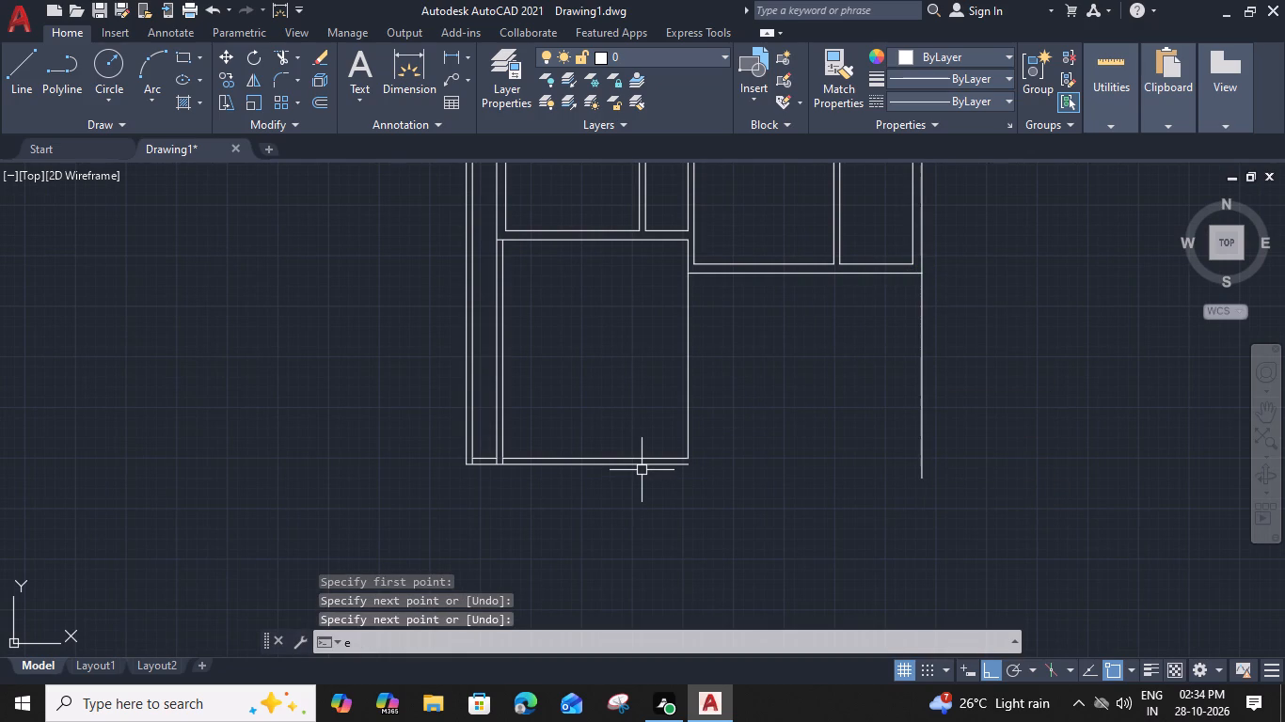
key("space")
left_click(658, 469)
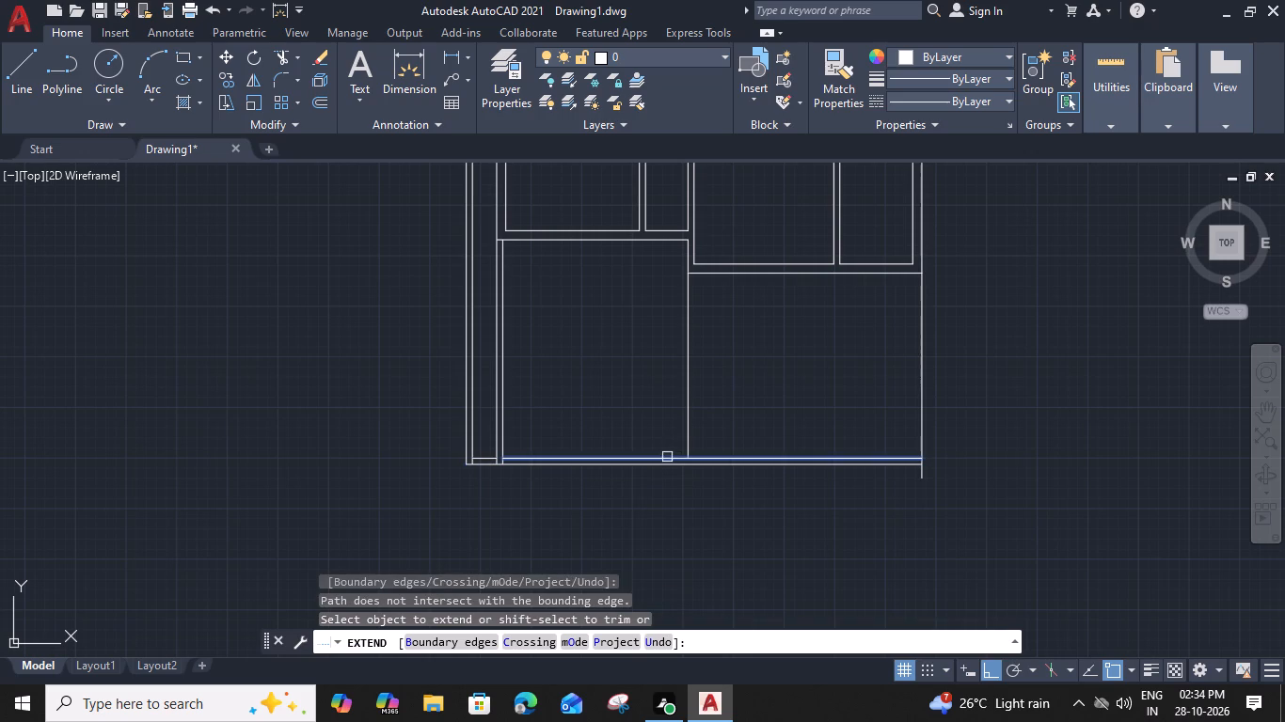
left_click(667, 457)
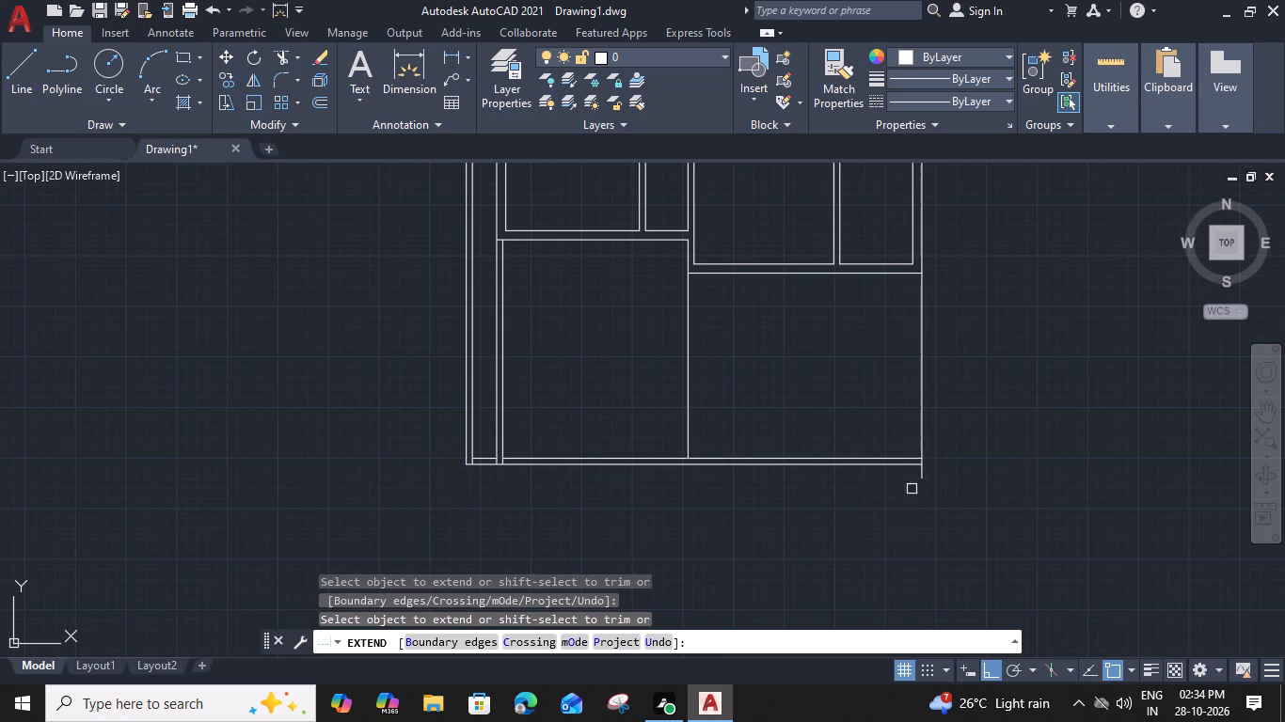
left_click(926, 477, "shift")
key("Escape")
Offset the right-side boundary line 6" inward to form the right boundary wall.
left_click(922, 394)
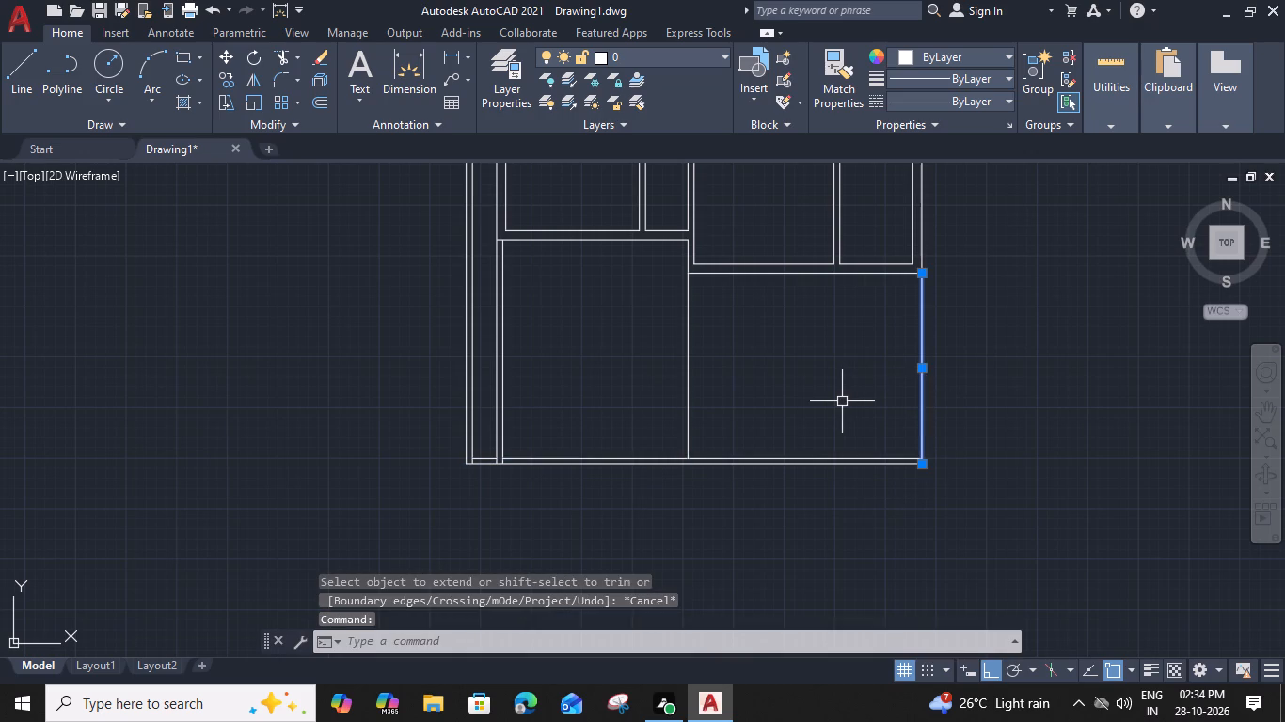
type("o")
key("space")
type("6\"")
key("Return")
left_click(766, 425)
key("Escape")
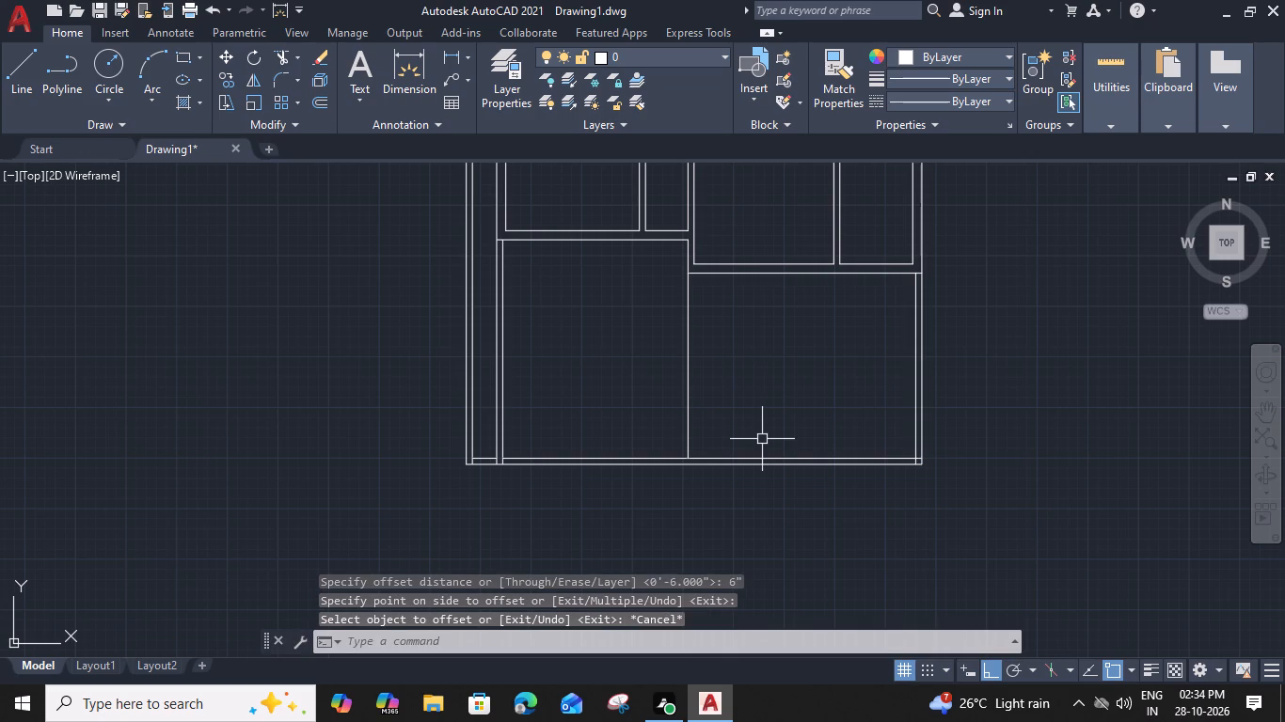
Trim the inner line ends where the right and front boundary walls meet to form a clean corner.
type("tr")
key("space")
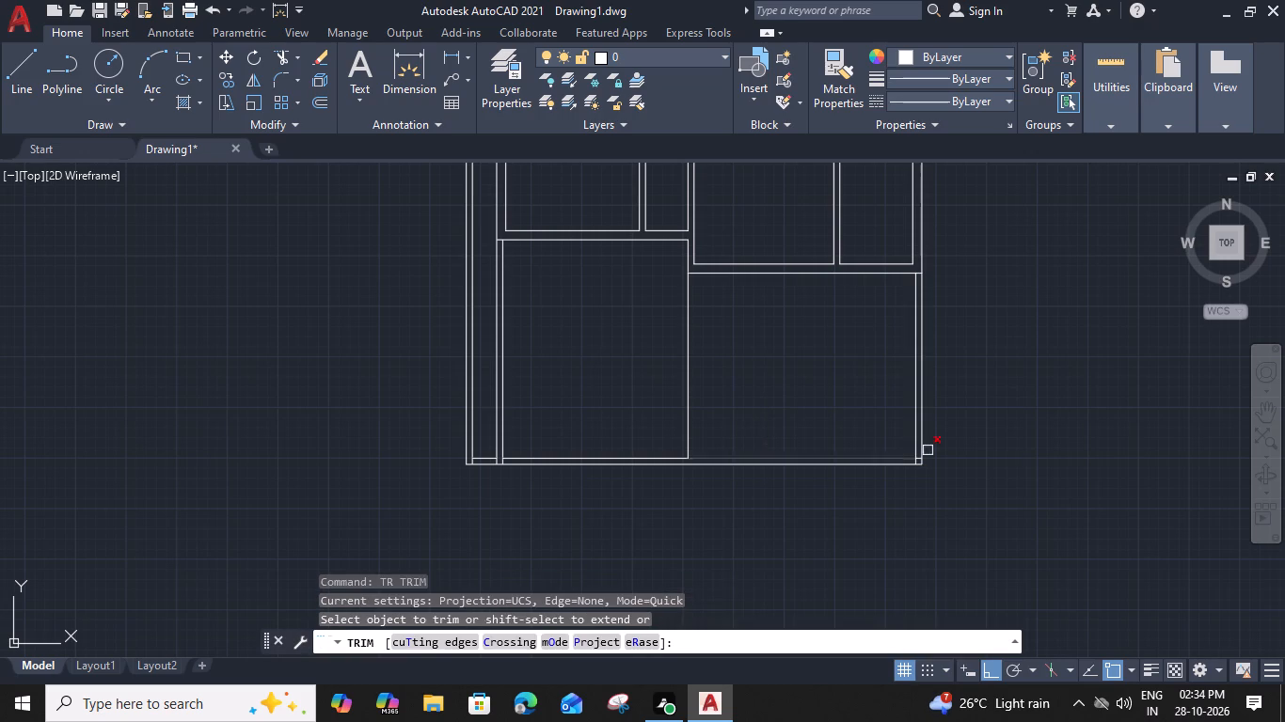
scroll(928, 450, "up", 3)
left_click(871, 497)
left_click(888, 483)
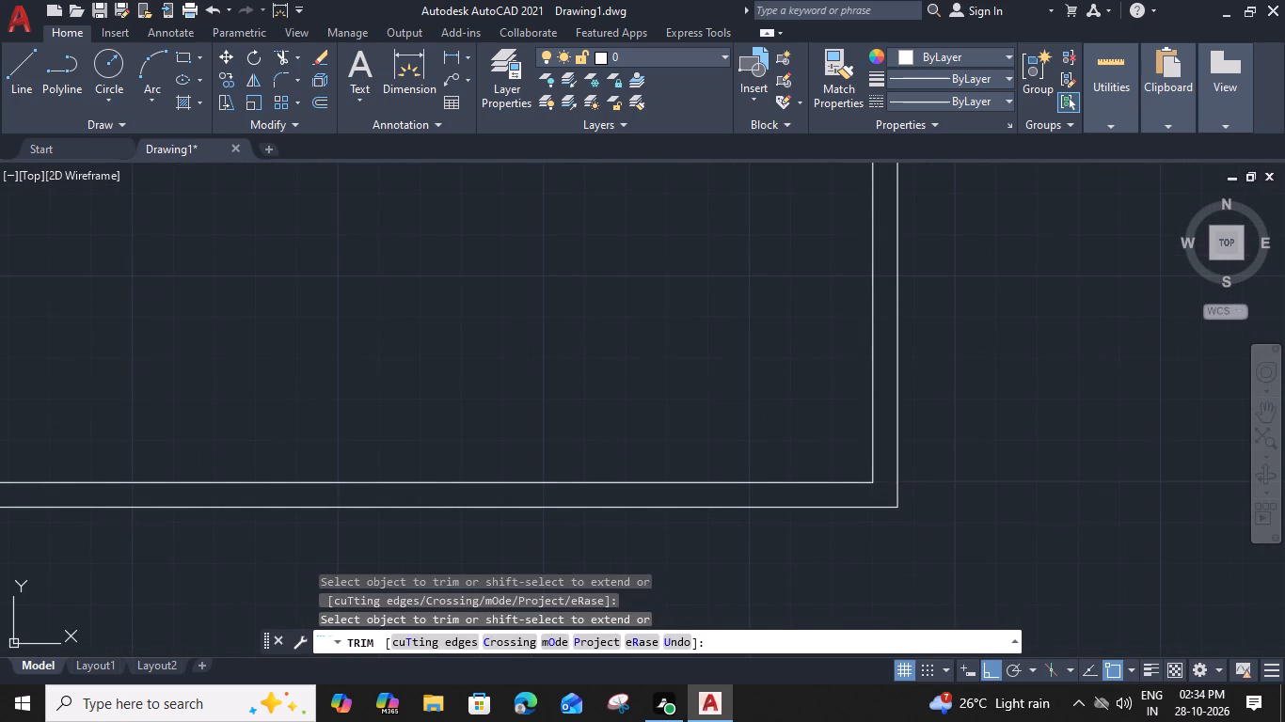
key("Escape")
Draw a 1' by 1' rectangle in the open area in front of the building.
scroll(856, 455, "down", 2)
middle_click_drag(652, 401, 762, 427)
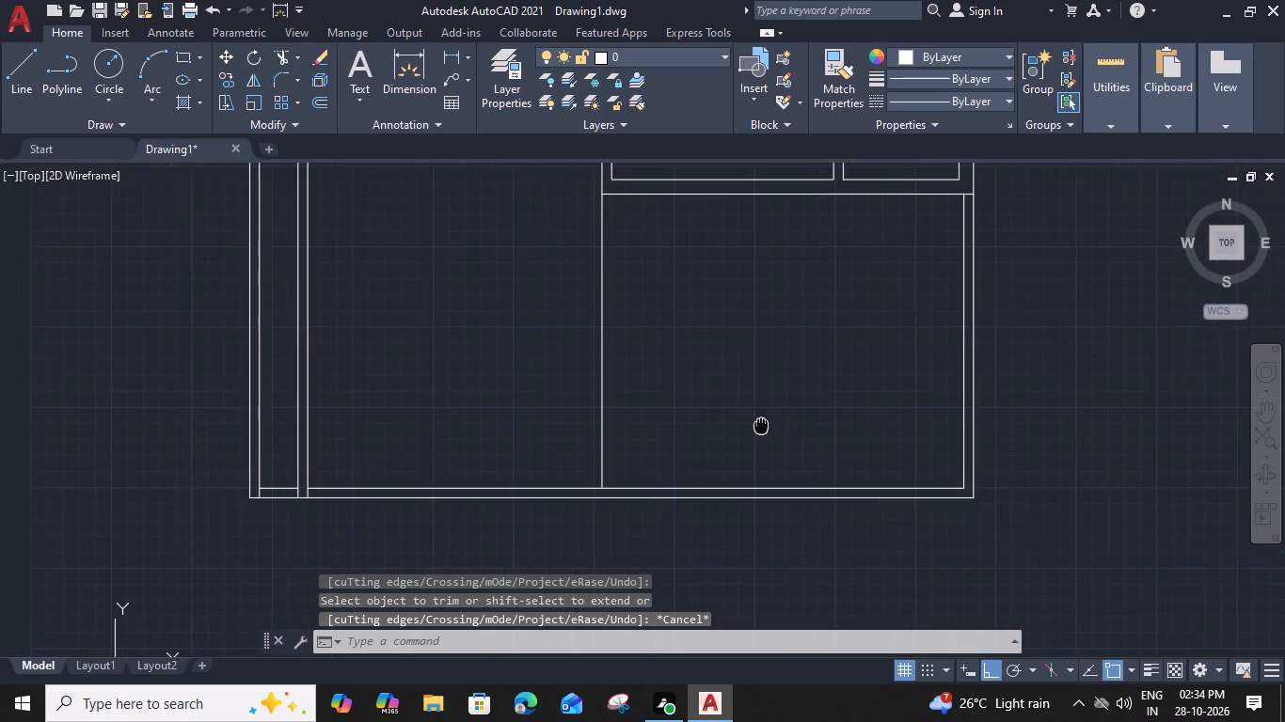
type("re")
key("c")
key("space")
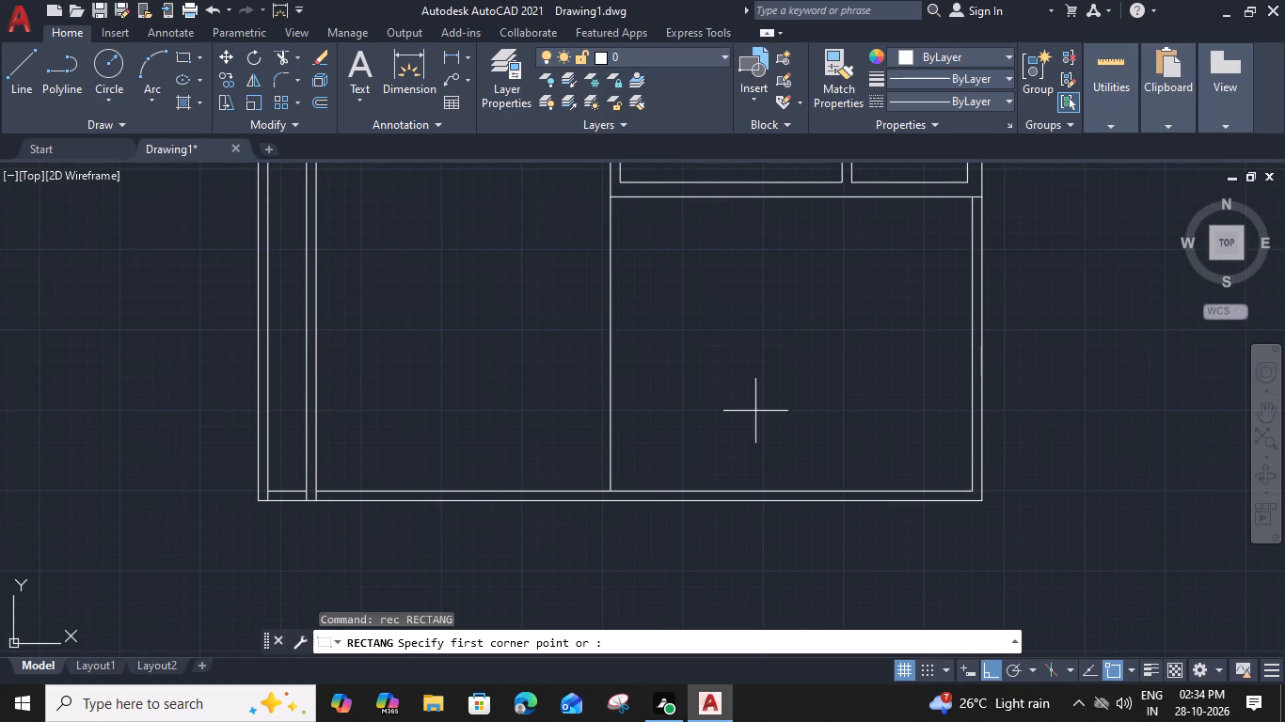
left_click(743, 344)
key("d")
key("space")
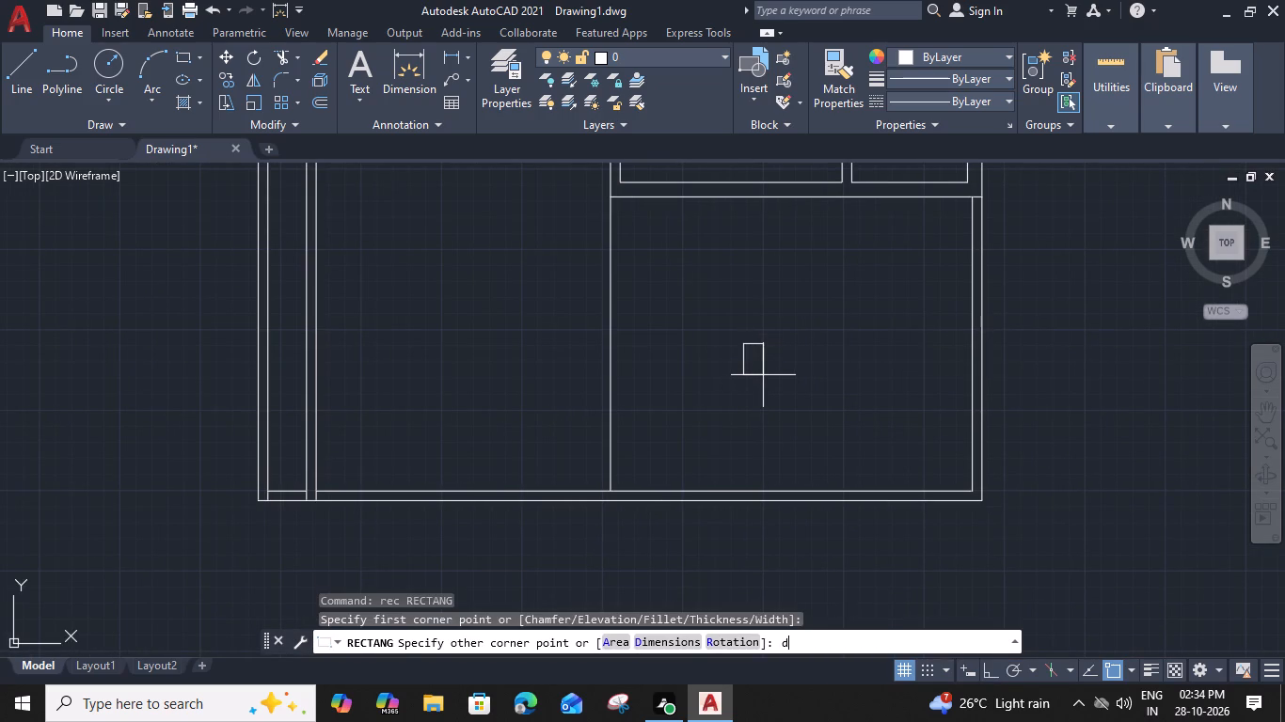
type("1")
key("apostrophe")
key("space")
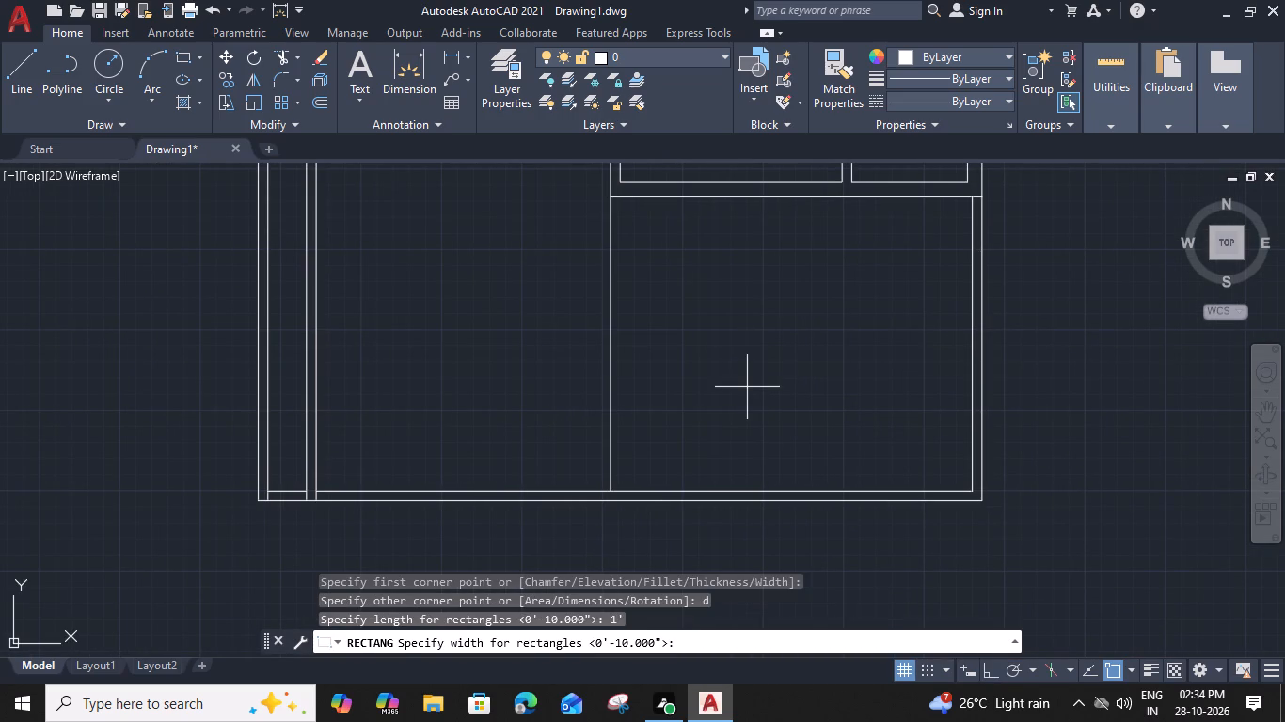
key("1")
key("apostrophe")
key("space")
left_click(754, 406)
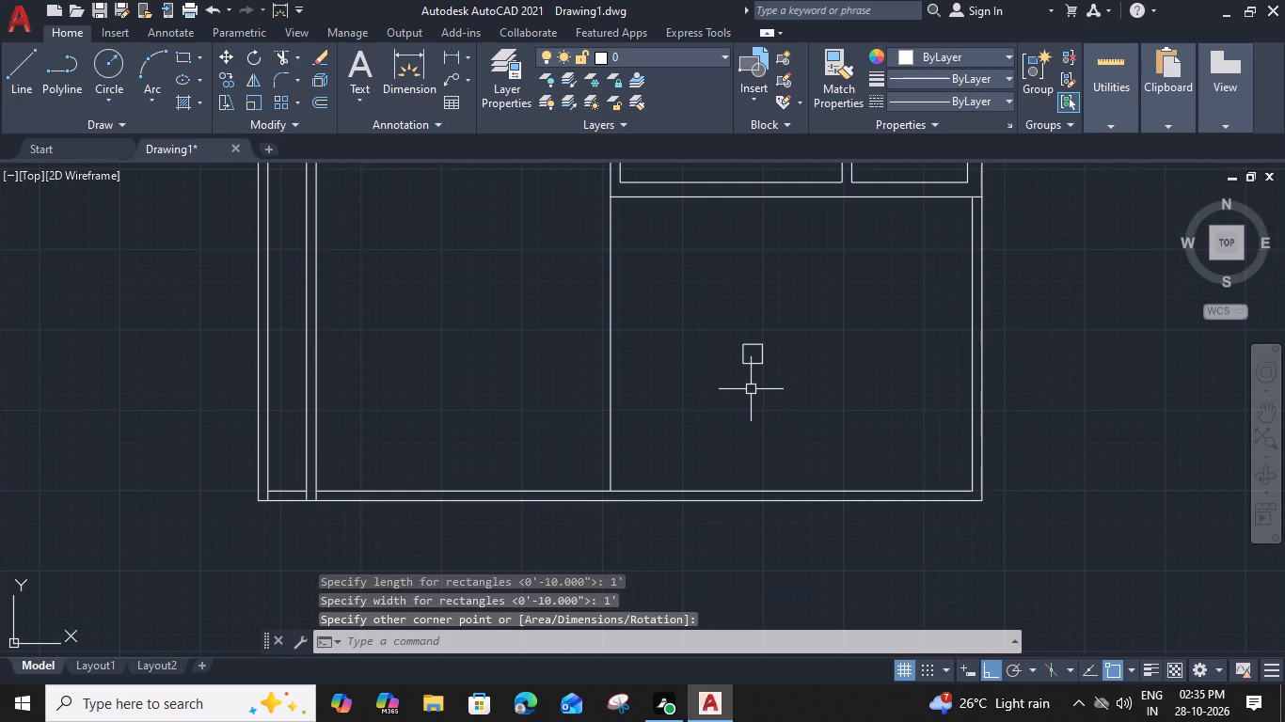
Move the 1' square by its upper-right corner onto the right boundary wall's outer line, near the front corner.
scroll(764, 370, "up", 2)
left_click_drag(783, 288, 773, 292)
left_click(650, 400)
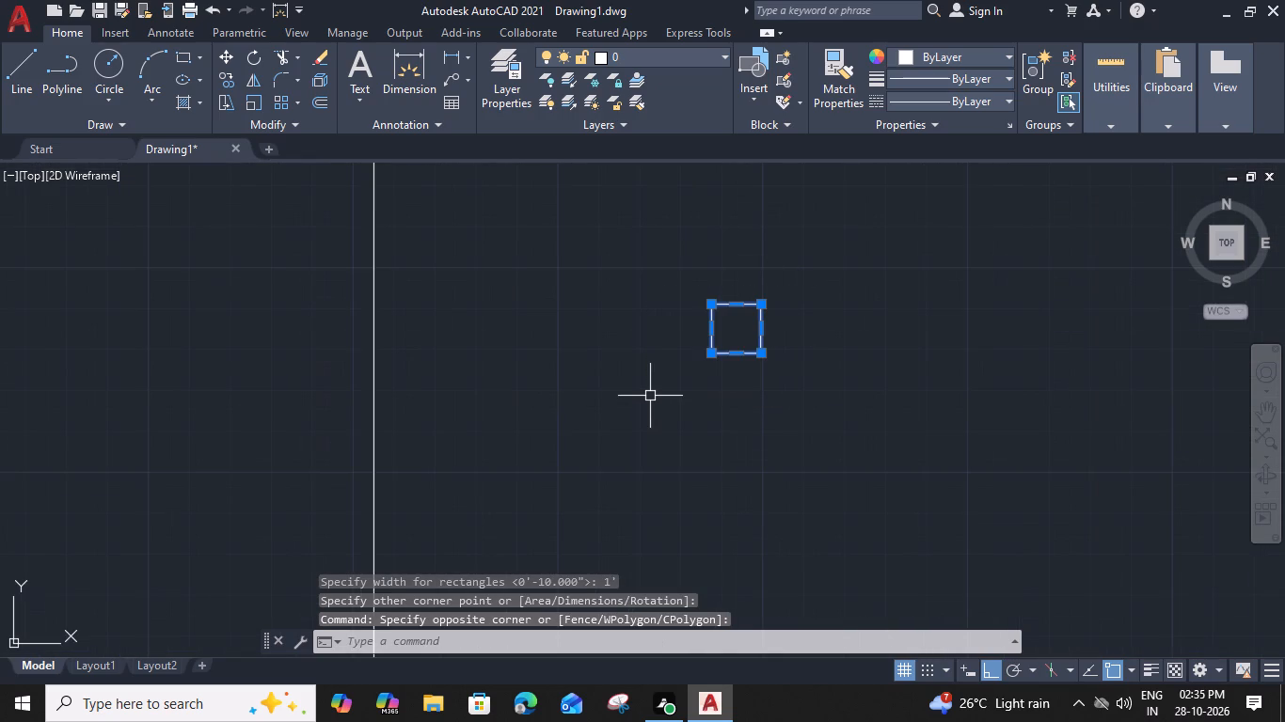
type("m")
key("space")
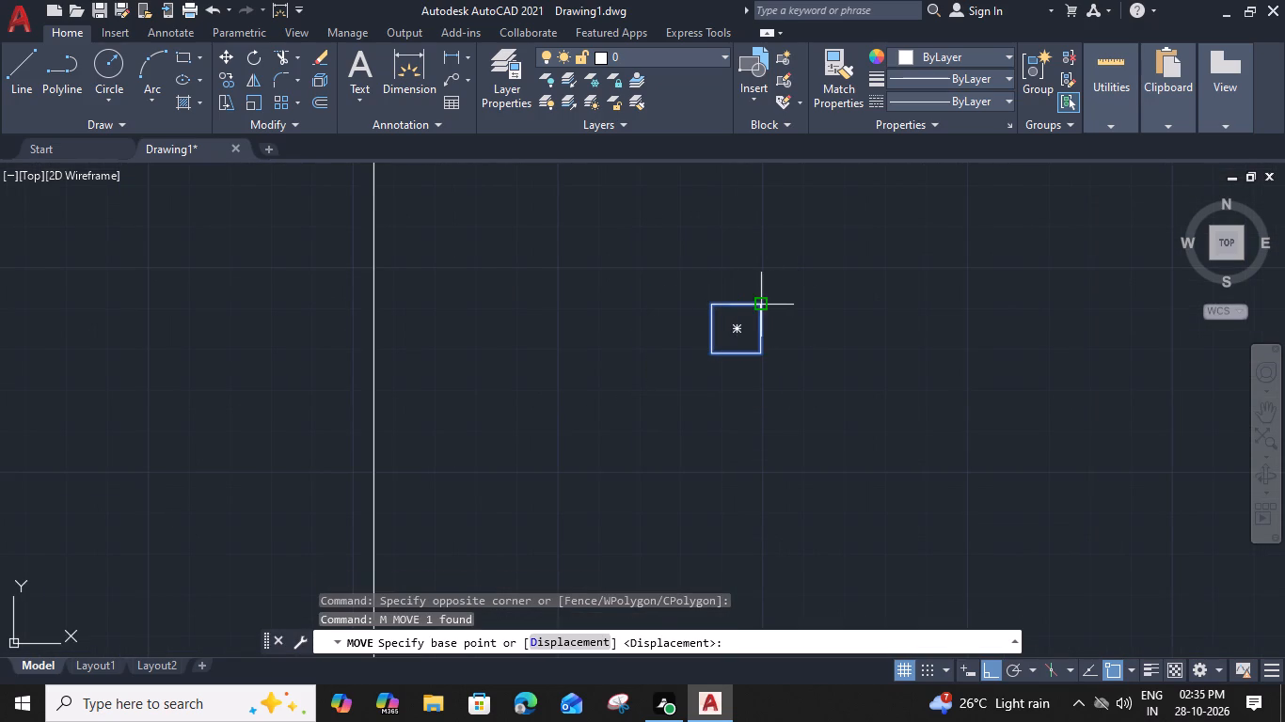
left_click(763, 305)
scroll(759, 345, "down", 2)
scroll(950, 467, "up", 1)
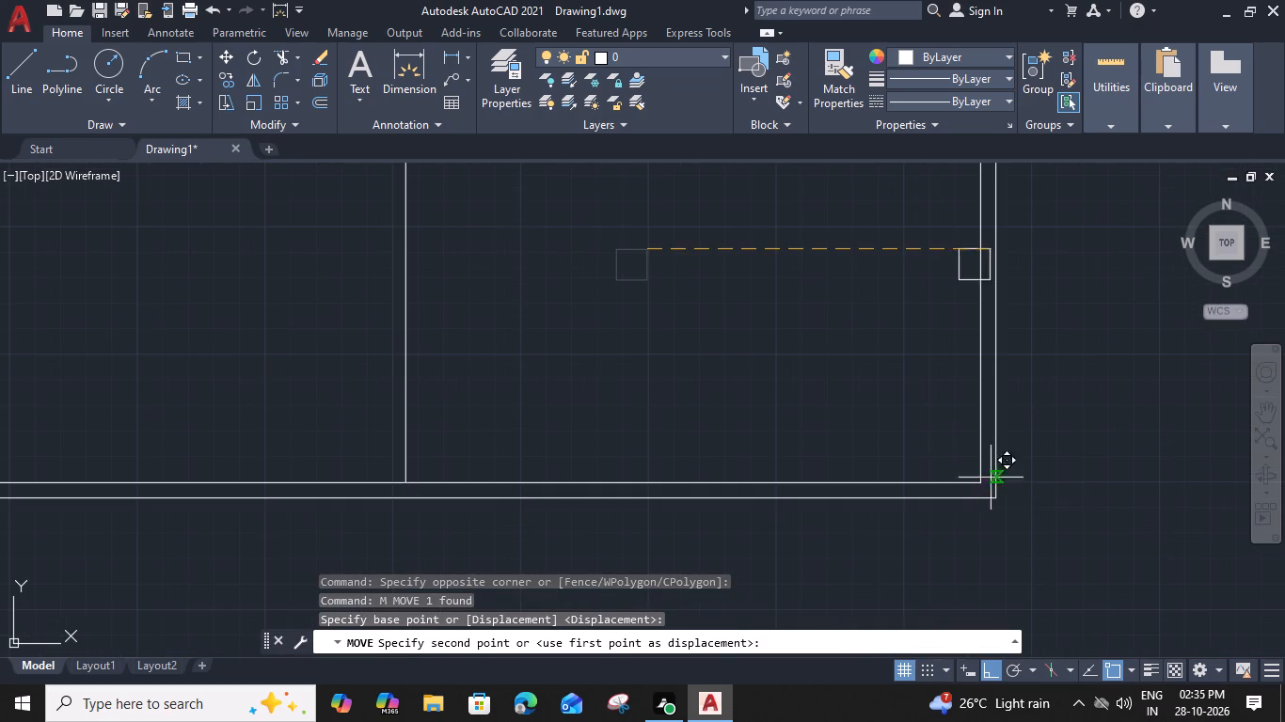
left_click(996, 469)
Move the 1' square by its lower-right corner to the outer corner of the right and front boundary walls.
scroll(1013, 510, "up", 4)
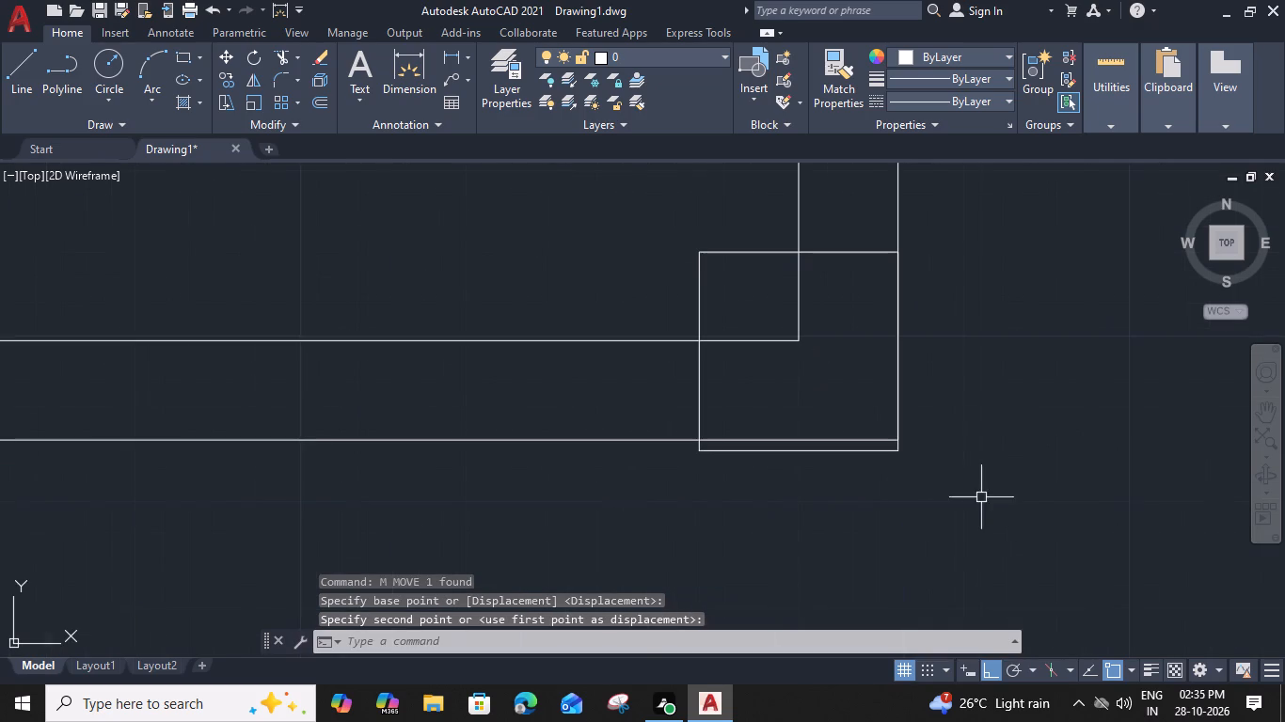
left_click(833, 449)
type("m")
key("space")
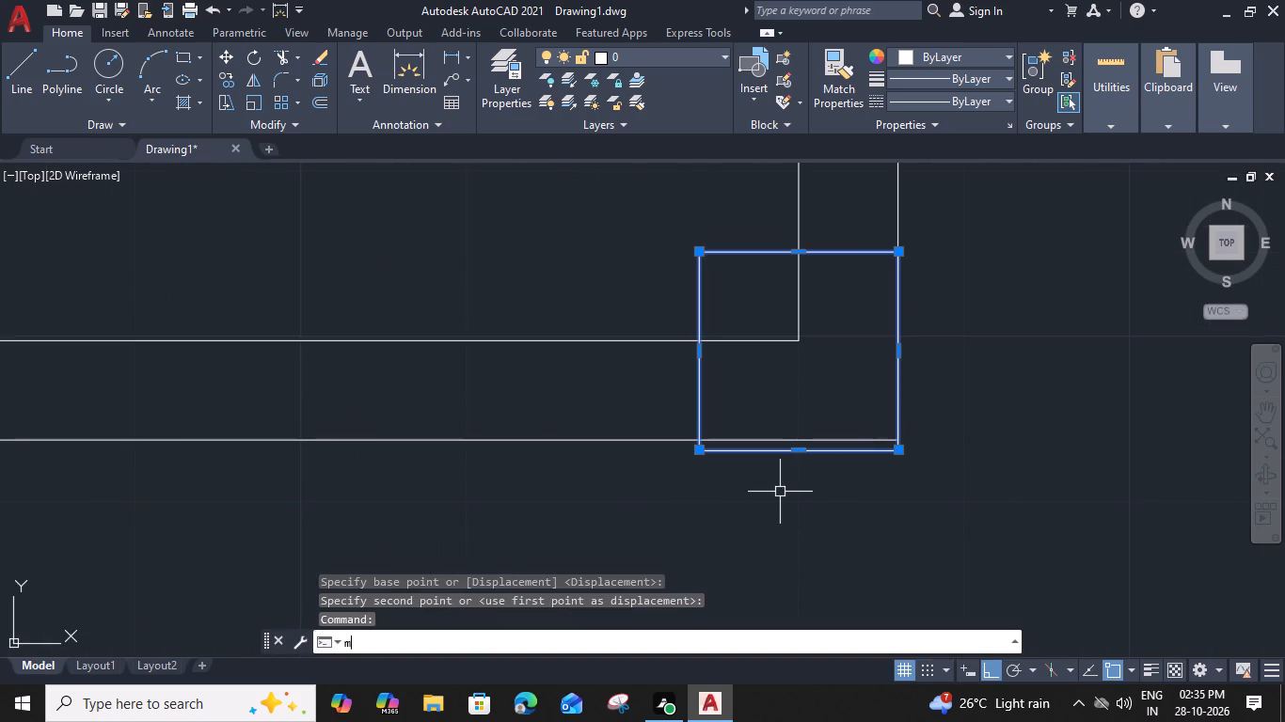
left_click(896, 457)
left_click(895, 440)
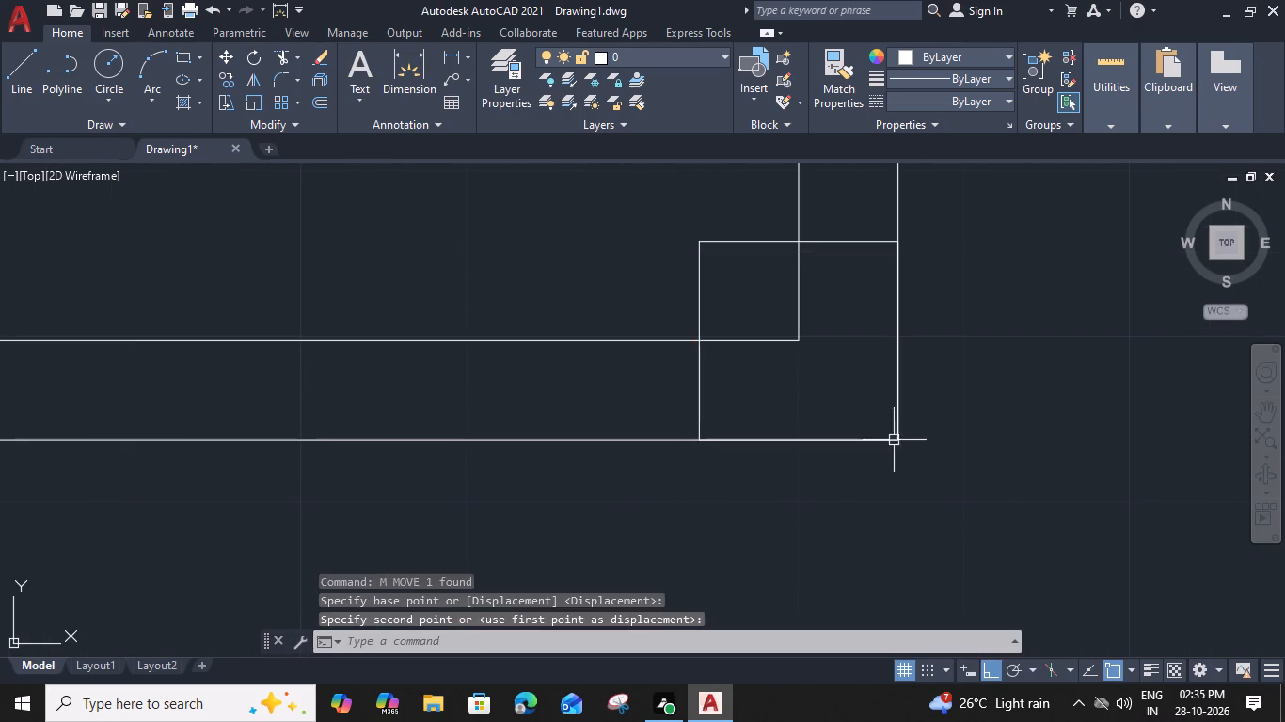
Trim the inner boundary wall lines inside the 1' corner square.
scroll(663, 478, "down", 4)
middle_click_drag(662, 478, 768, 481)
type("tr")
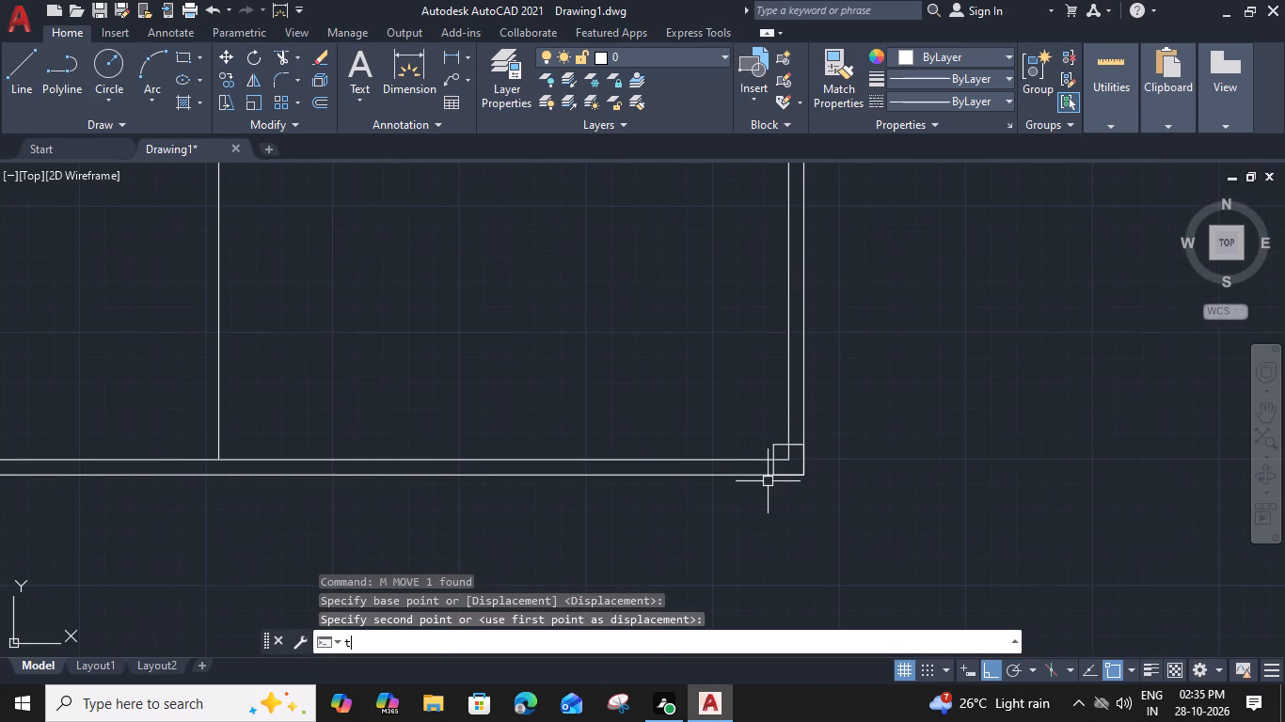
key("space")
scroll(773, 440, "up", 3)
left_click(853, 492)
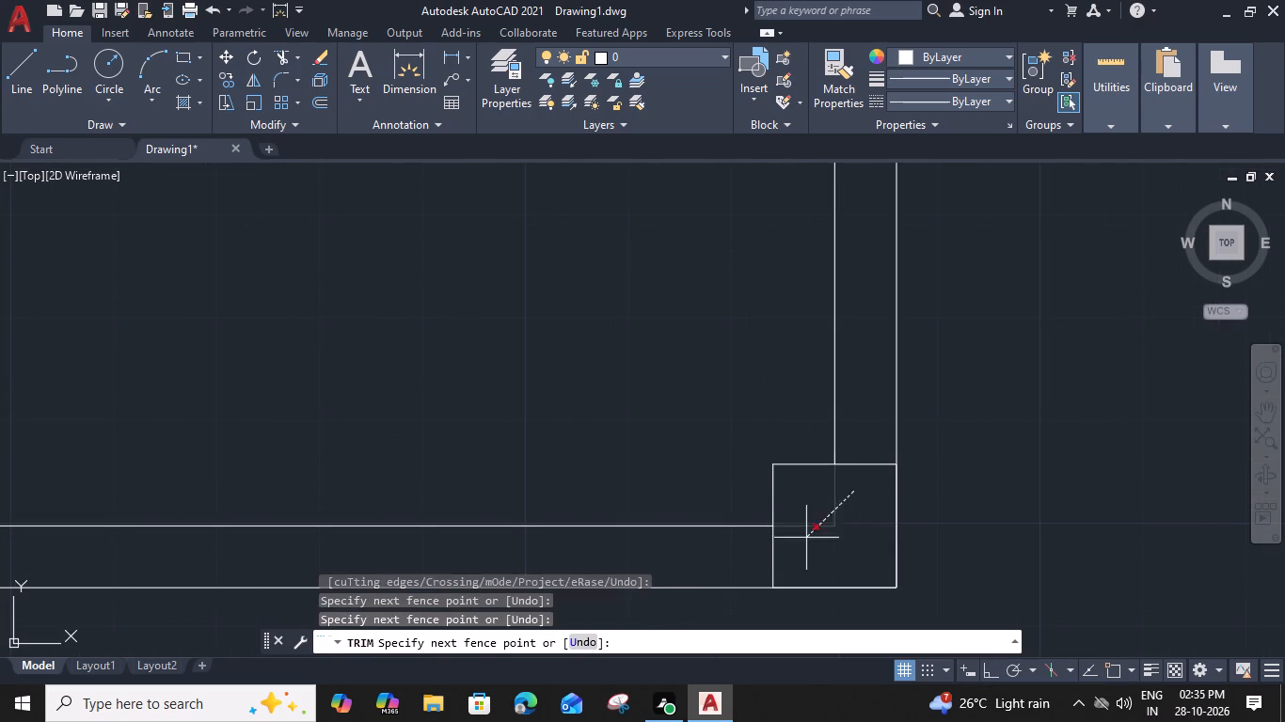
left_click(806, 539)
scroll(806, 539, "down", 3)
middle_click_drag(696, 542, 1039, 523)
key("Escape")
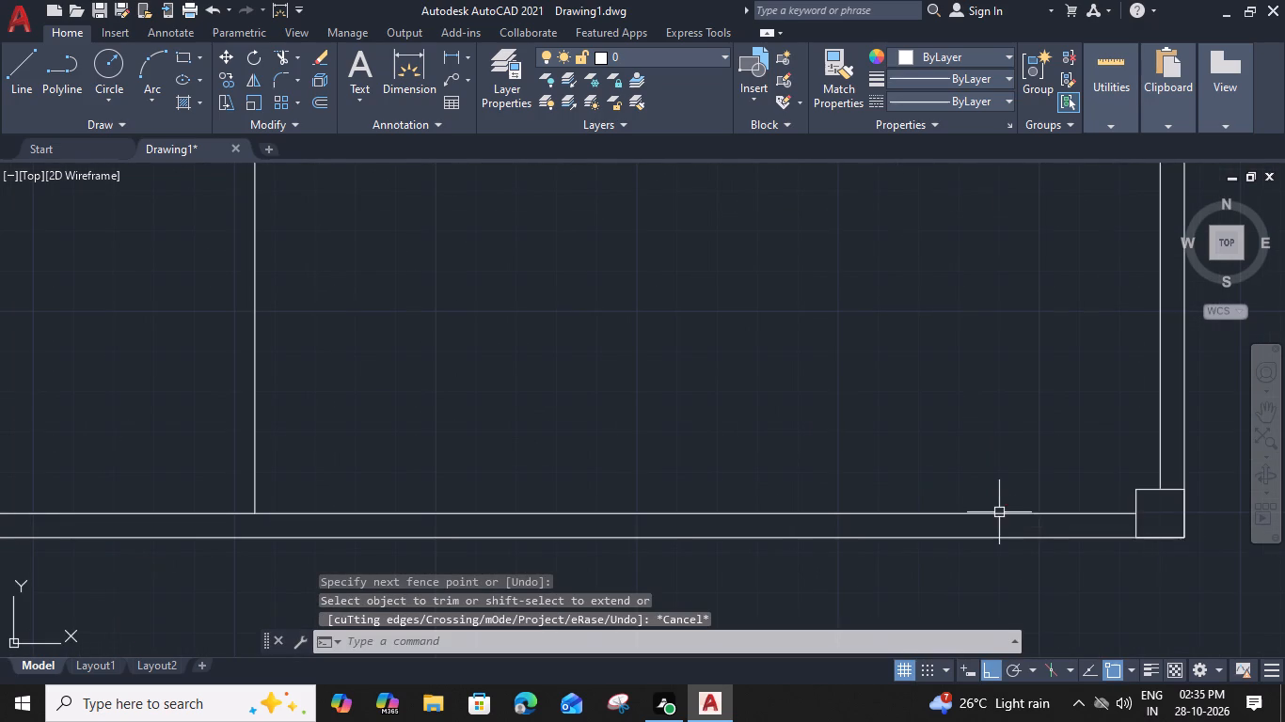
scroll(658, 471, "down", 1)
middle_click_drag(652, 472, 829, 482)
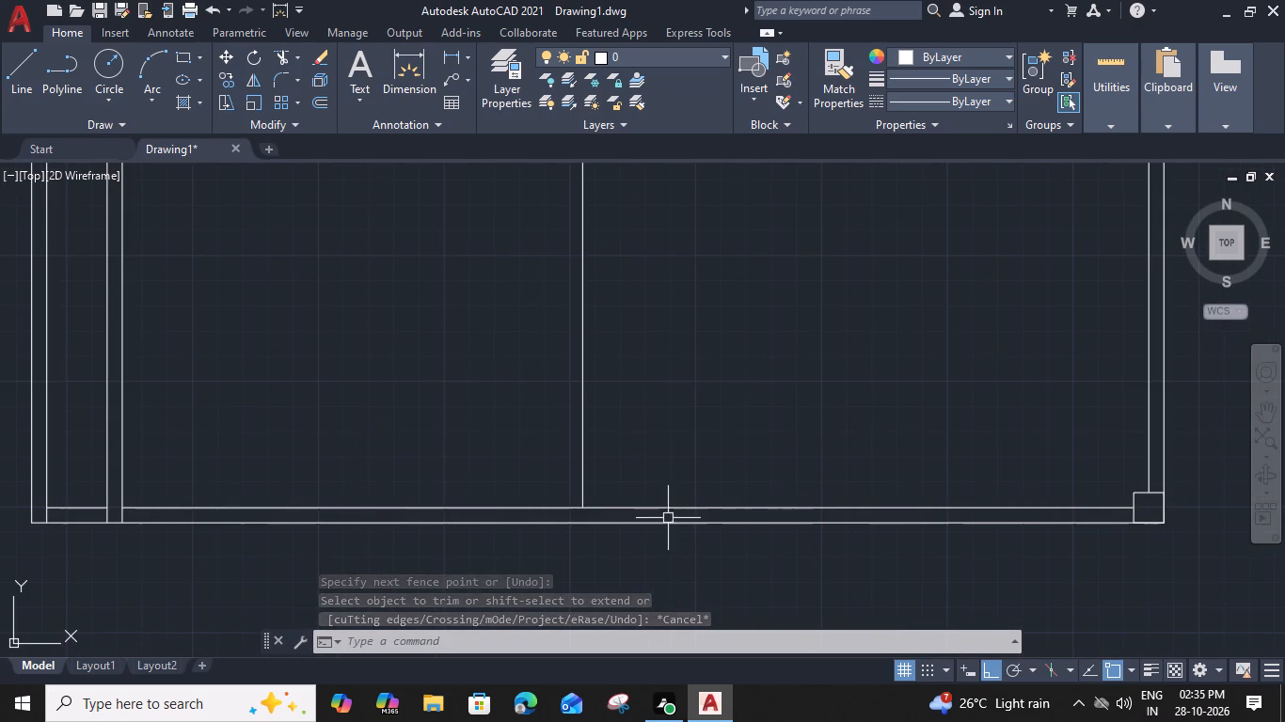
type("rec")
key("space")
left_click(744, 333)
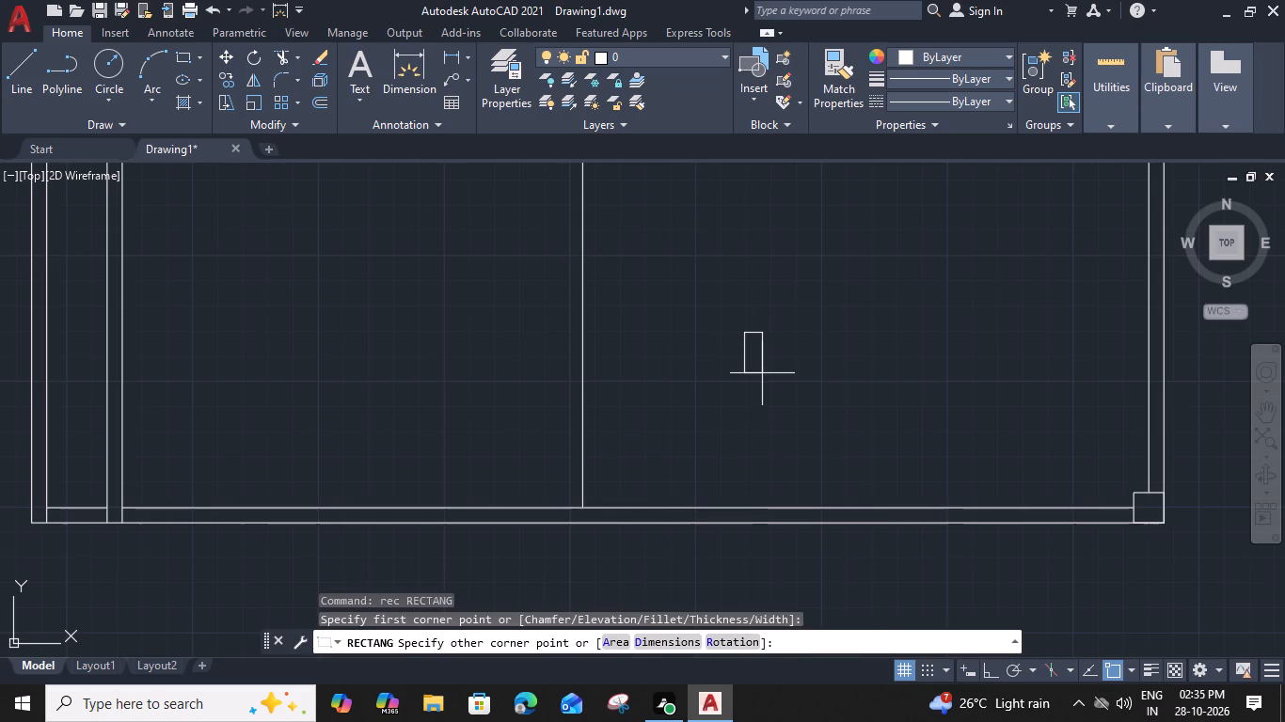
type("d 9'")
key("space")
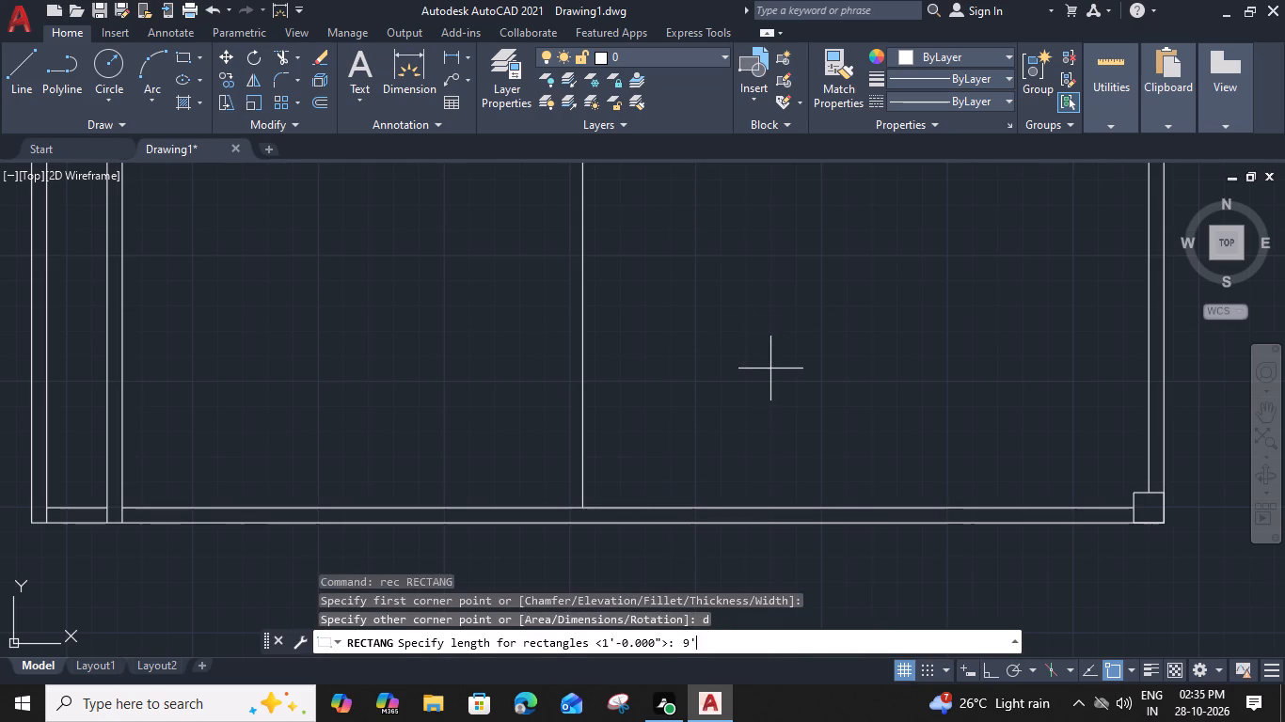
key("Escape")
Draw a 9" by 9" rectangle in the open area behind the front boundary wall.
type("rec")
key("space")
left_click(712, 271)
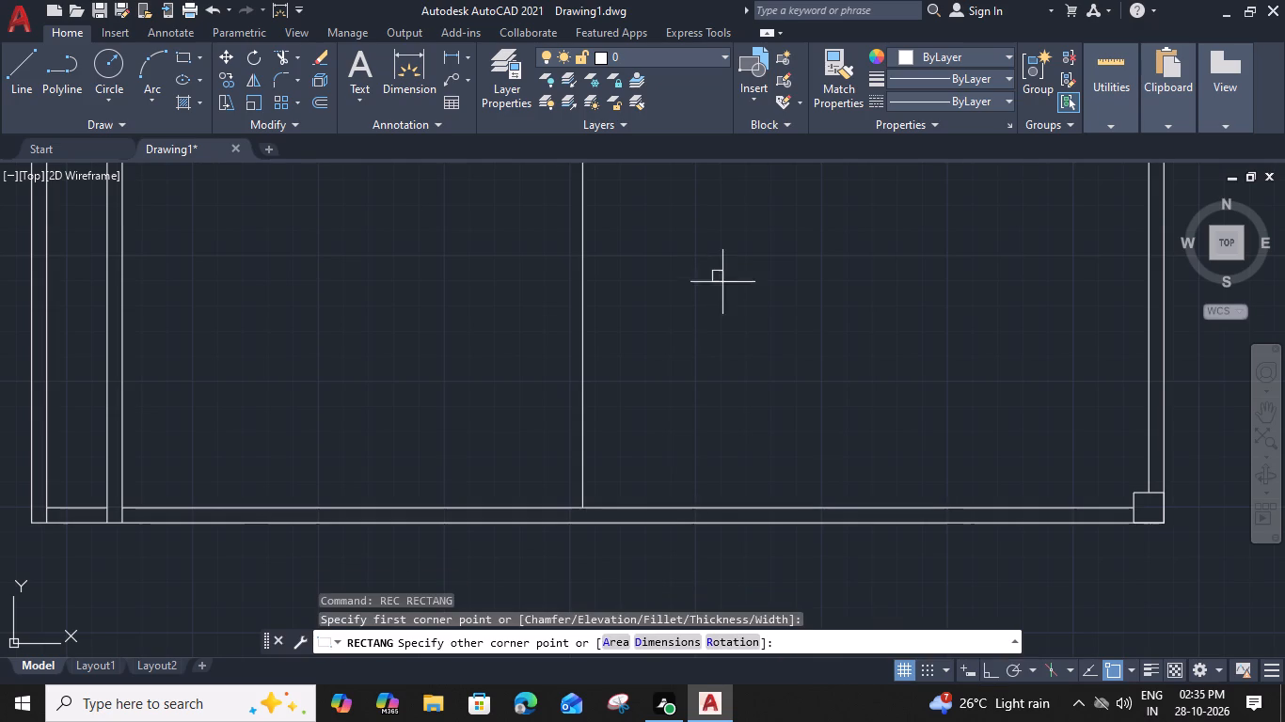
type("d")
key("space")
type("9\"")
key("Return")
key("9")
key("shift+quotedbl")
key("Return")
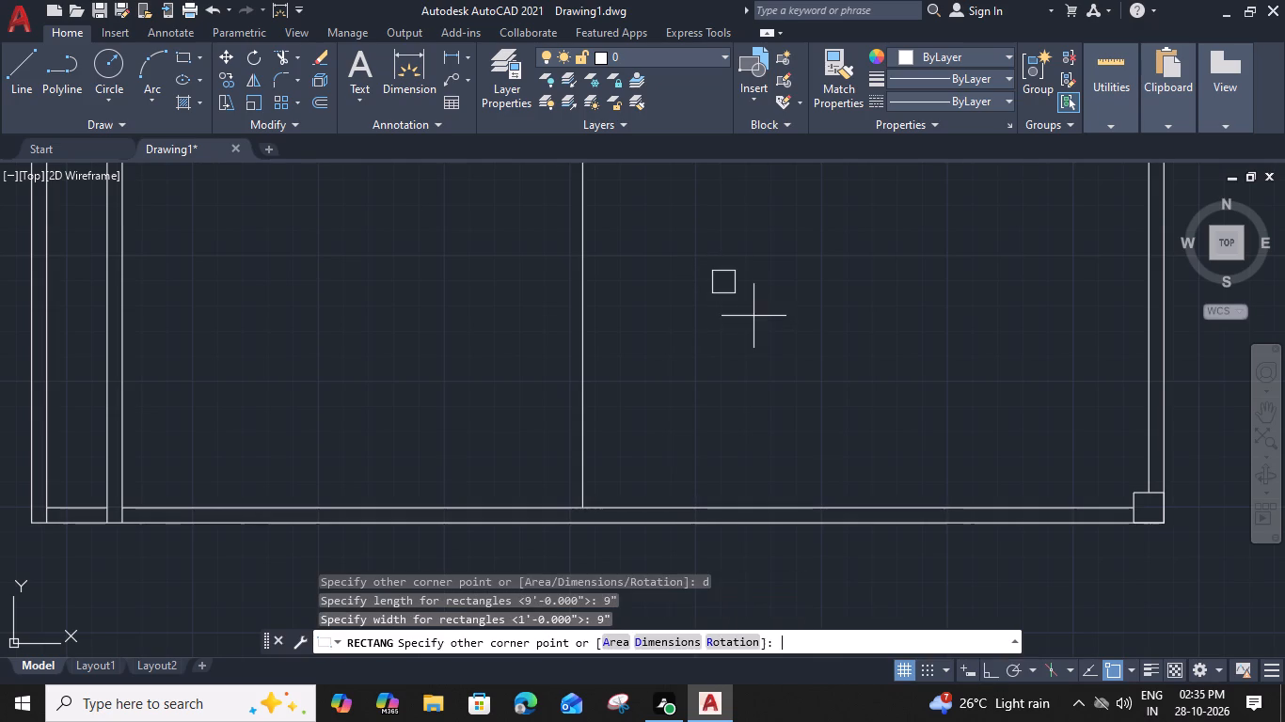
left_click(761, 350)
Move the 9" square by its lower edge's midpoint straight down onto the outer line of the front boundary wall.
scroll(712, 259, "up", 3)
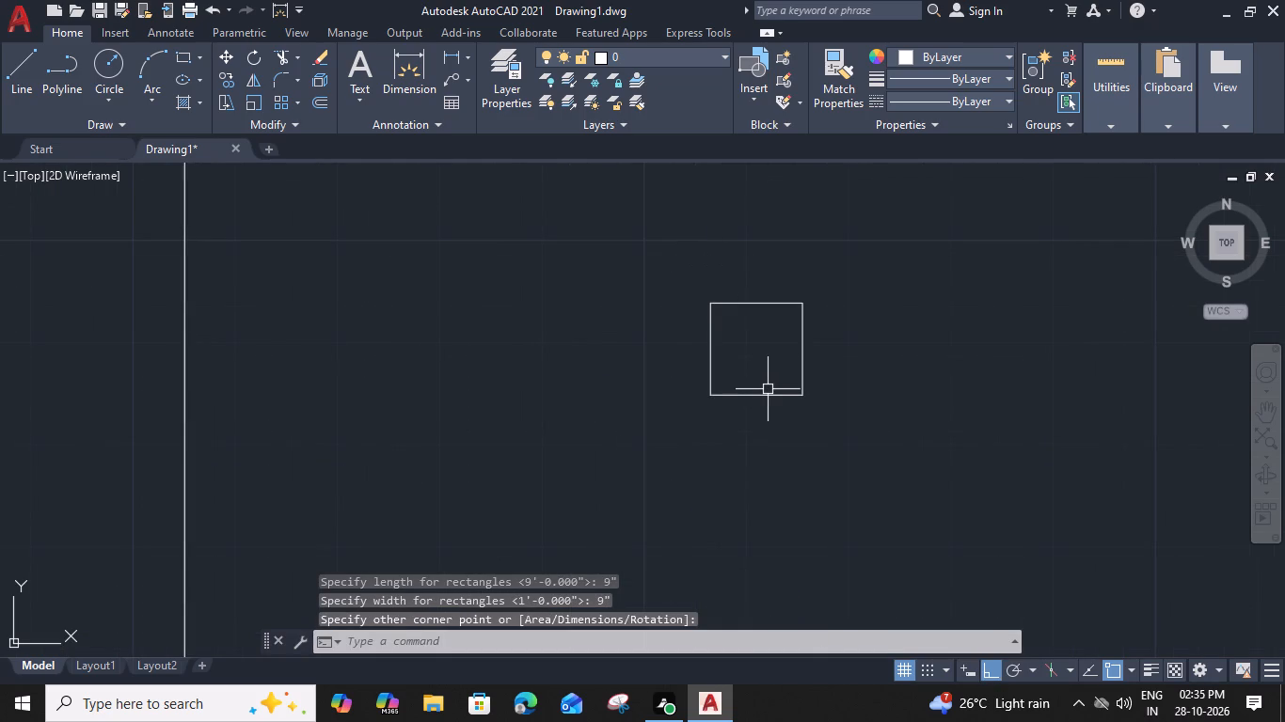
left_click_drag(851, 258, 824, 288)
left_click(567, 541)
key("m")
key("space")
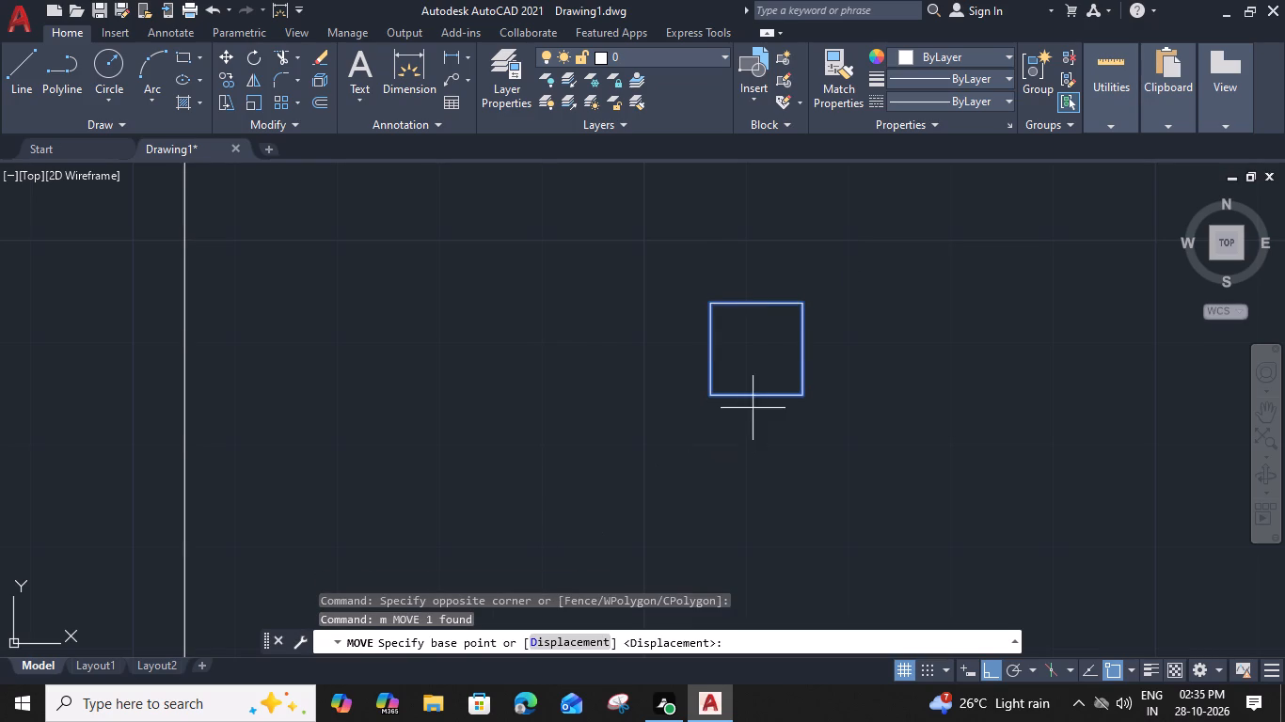
left_click(758, 397)
scroll(743, 447, "down", 3)
middle_click_drag(750, 516, 763, 387)
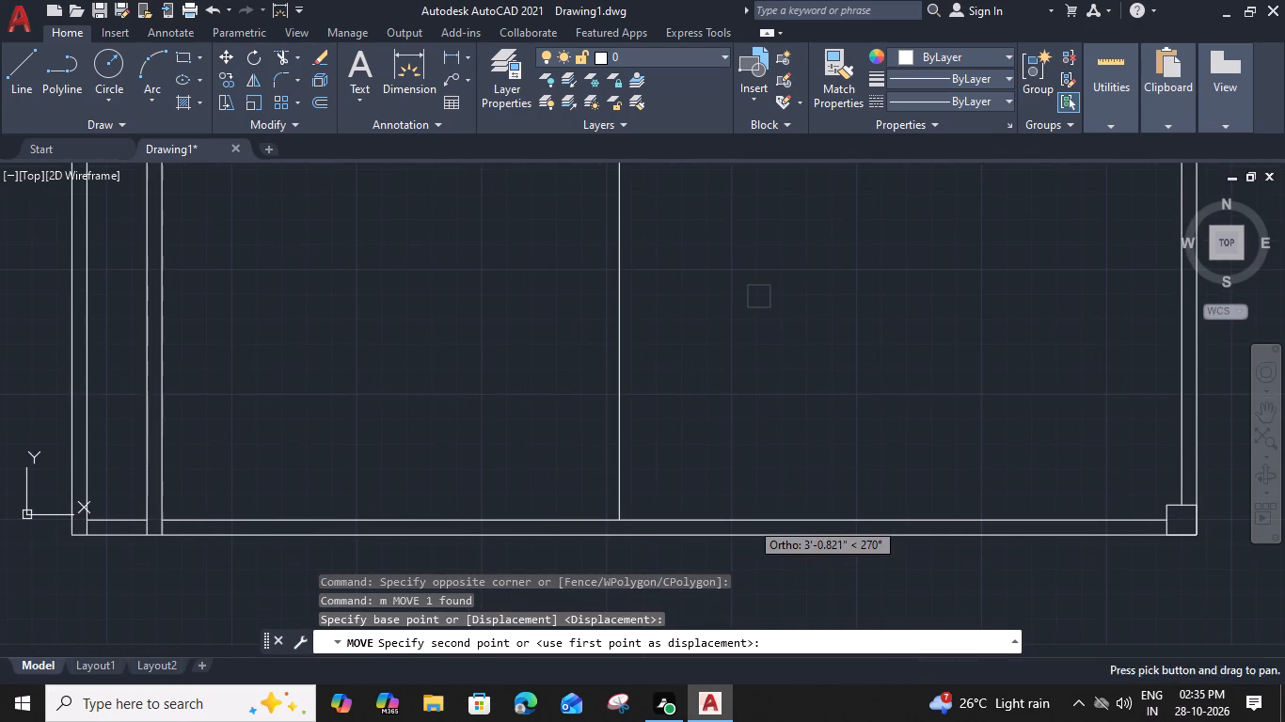
scroll(765, 527, "up", 1)
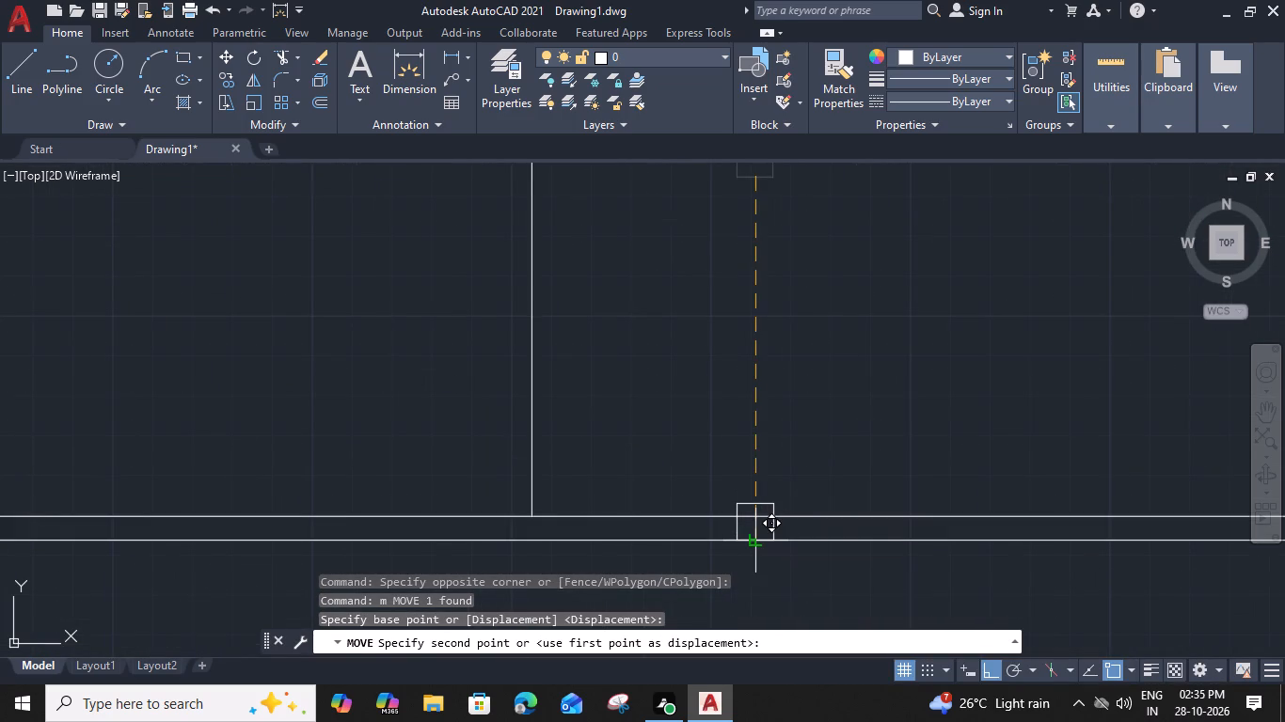
left_click(756, 541)
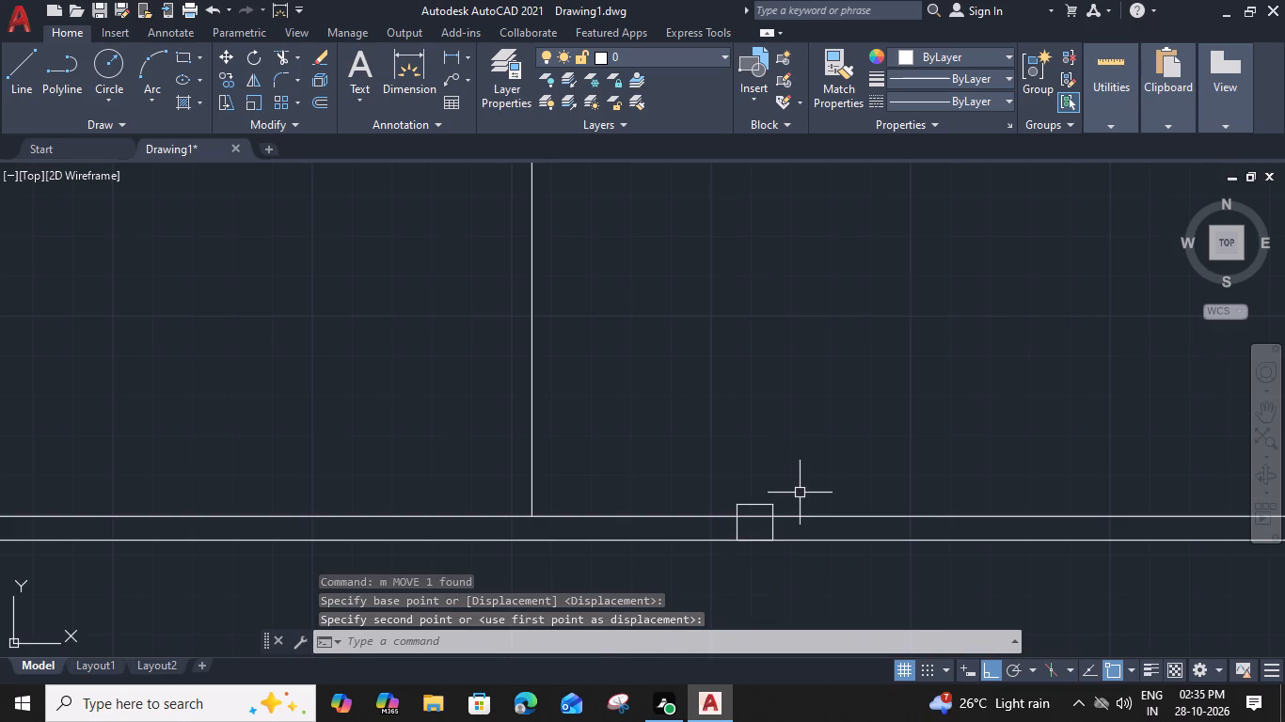
Copy the 9" square along the front boundary wall to the foot of the single vertical dividing line.
left_click(800, 493)
left_click(729, 509)
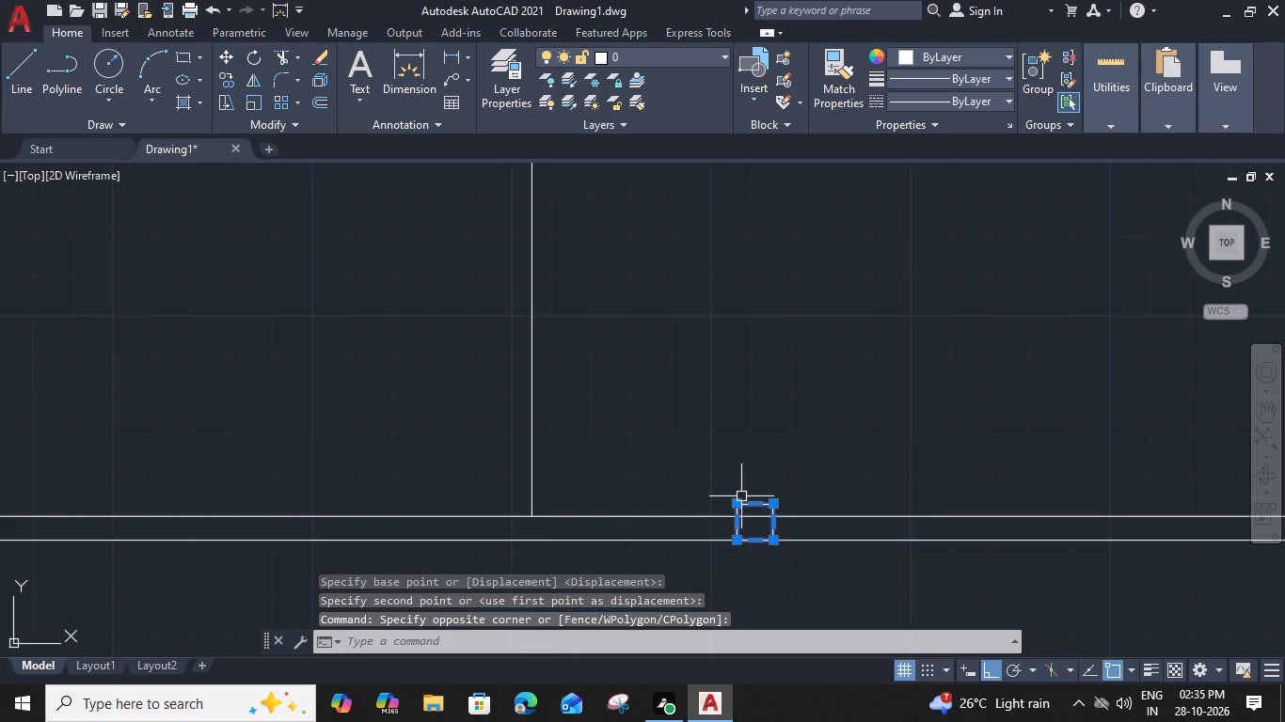
type("co")
key("space")
scroll(757, 577, "up", 1)
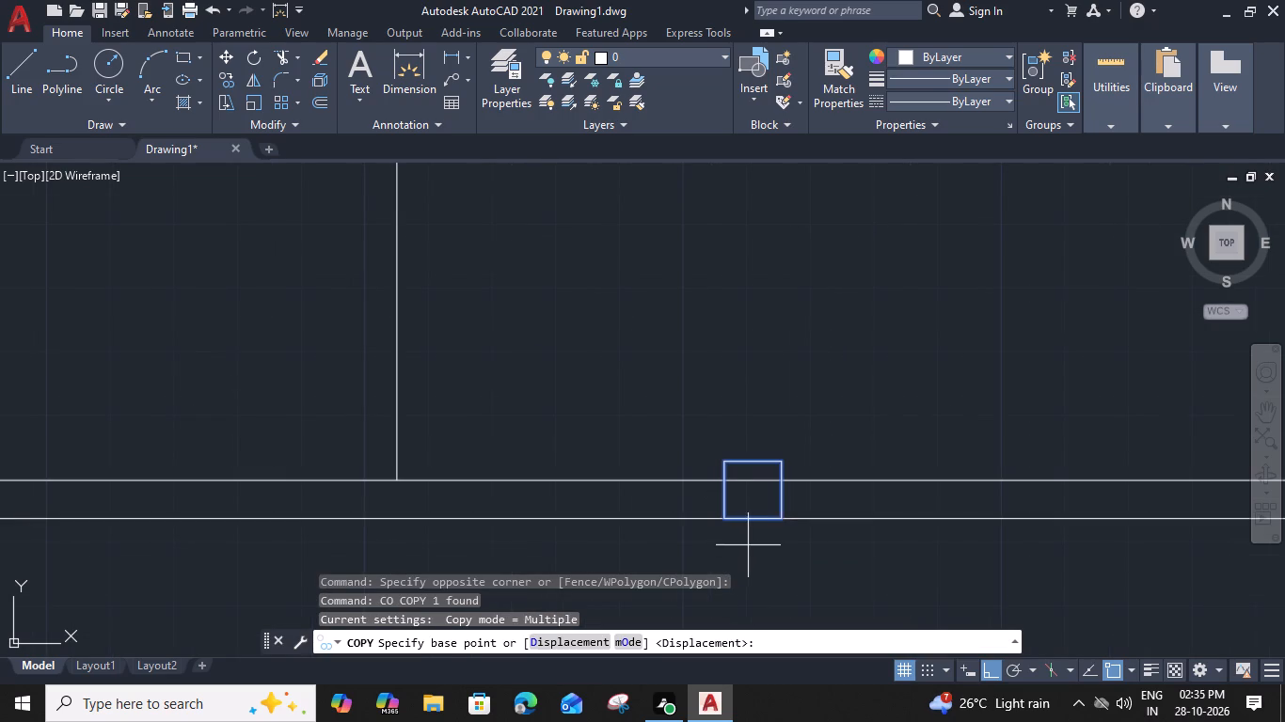
left_click(753, 516)
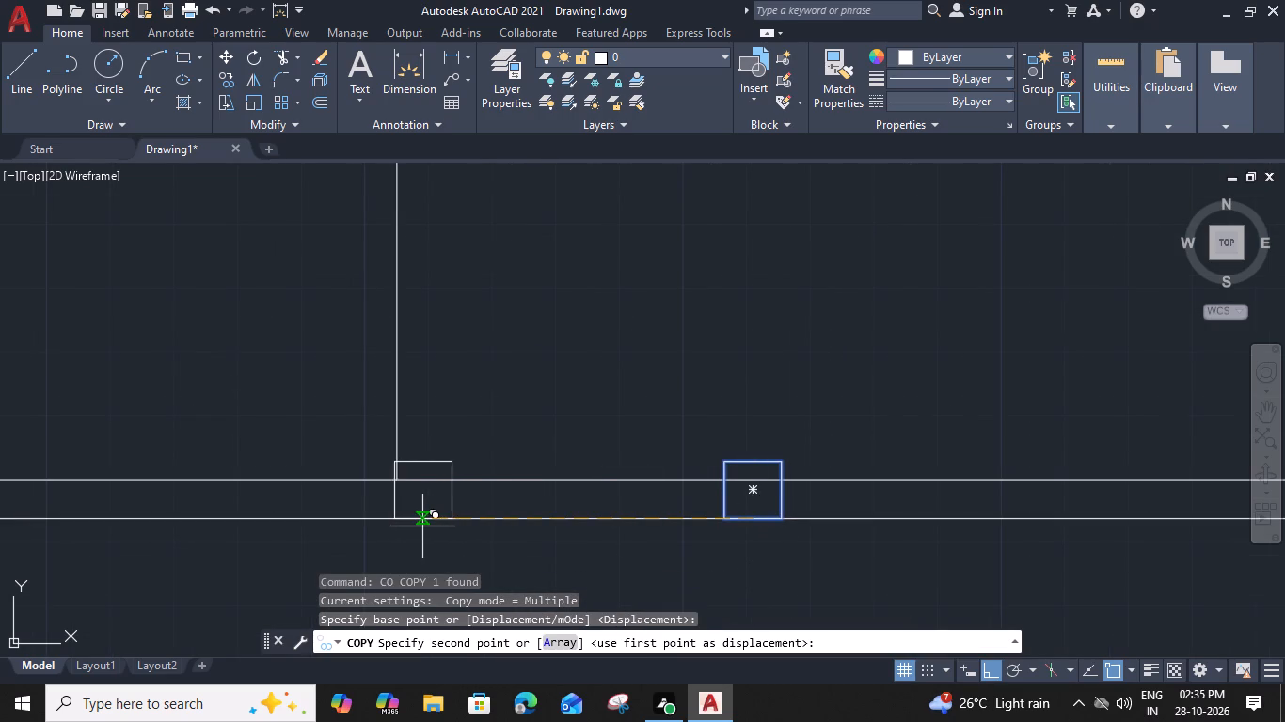
left_click(424, 526)
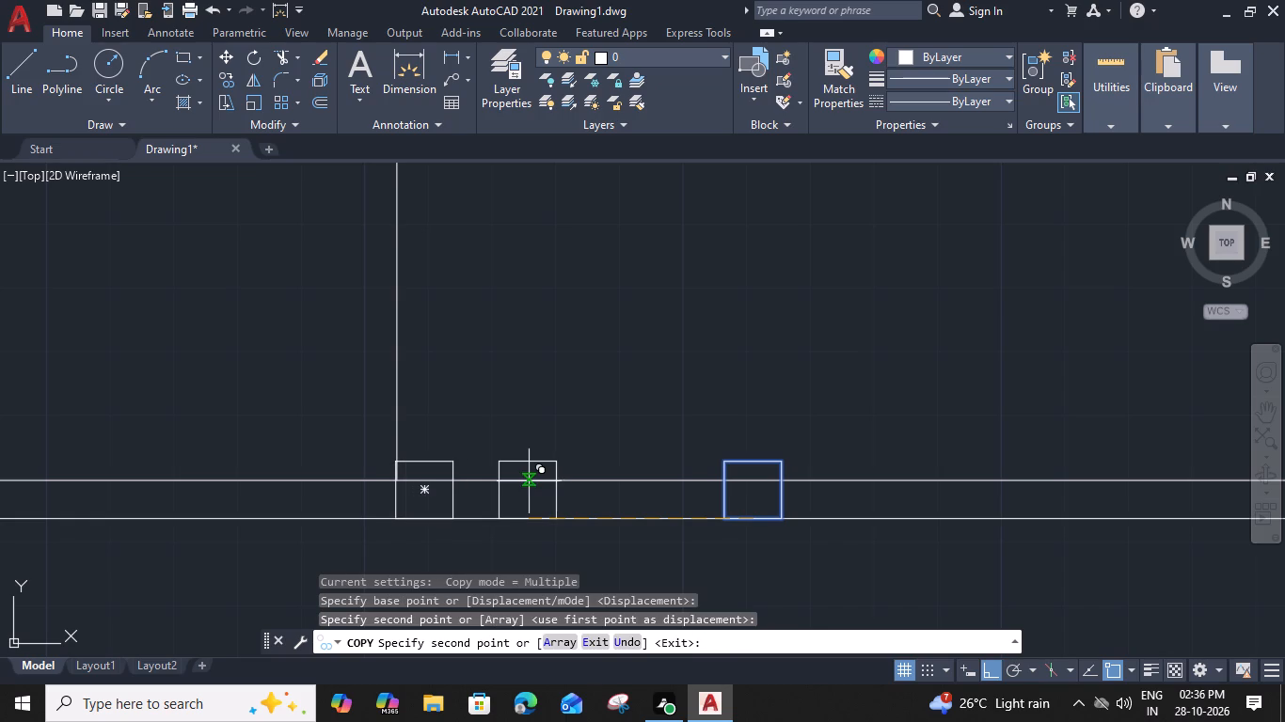
key("Escape")
Move the copied 9" square by its upper-left corner so its left edge lies on the vertical dividing line.
scroll(418, 458, "up", 4)
left_click_drag(472, 473, 457, 486)
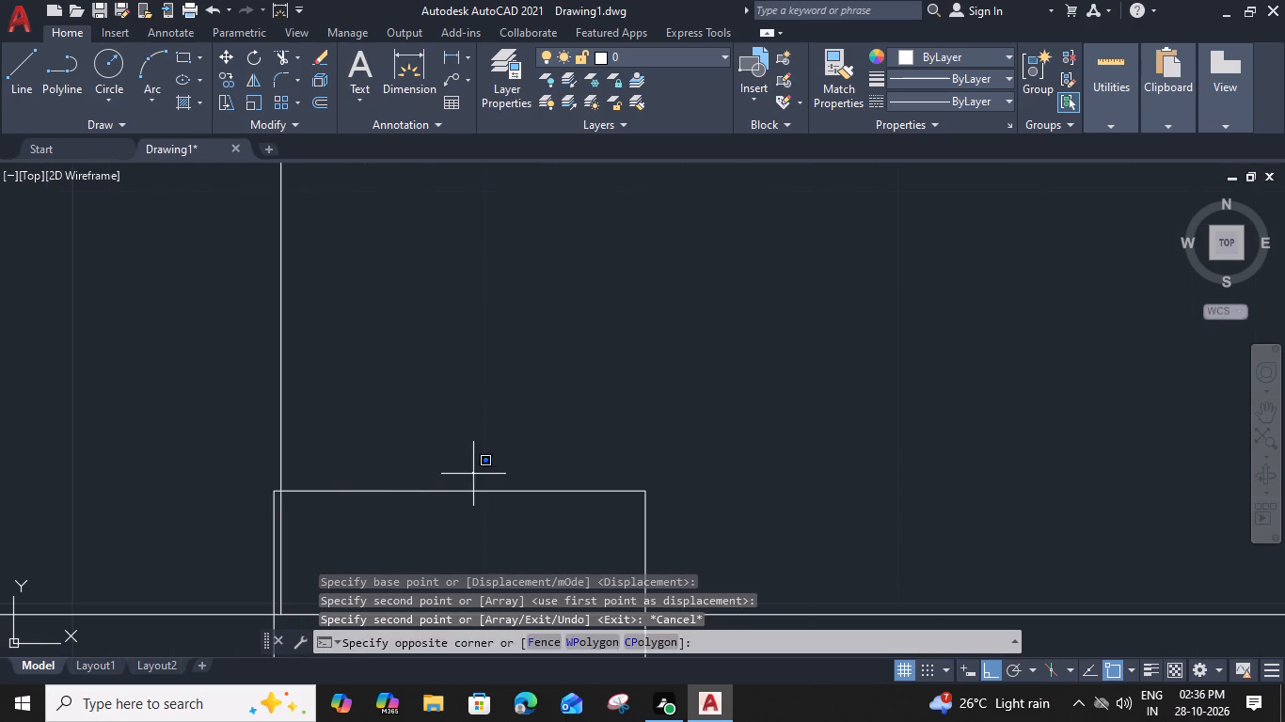
left_click(416, 509)
middle_click_drag(453, 472, 596, 334)
key("m")
key("space")
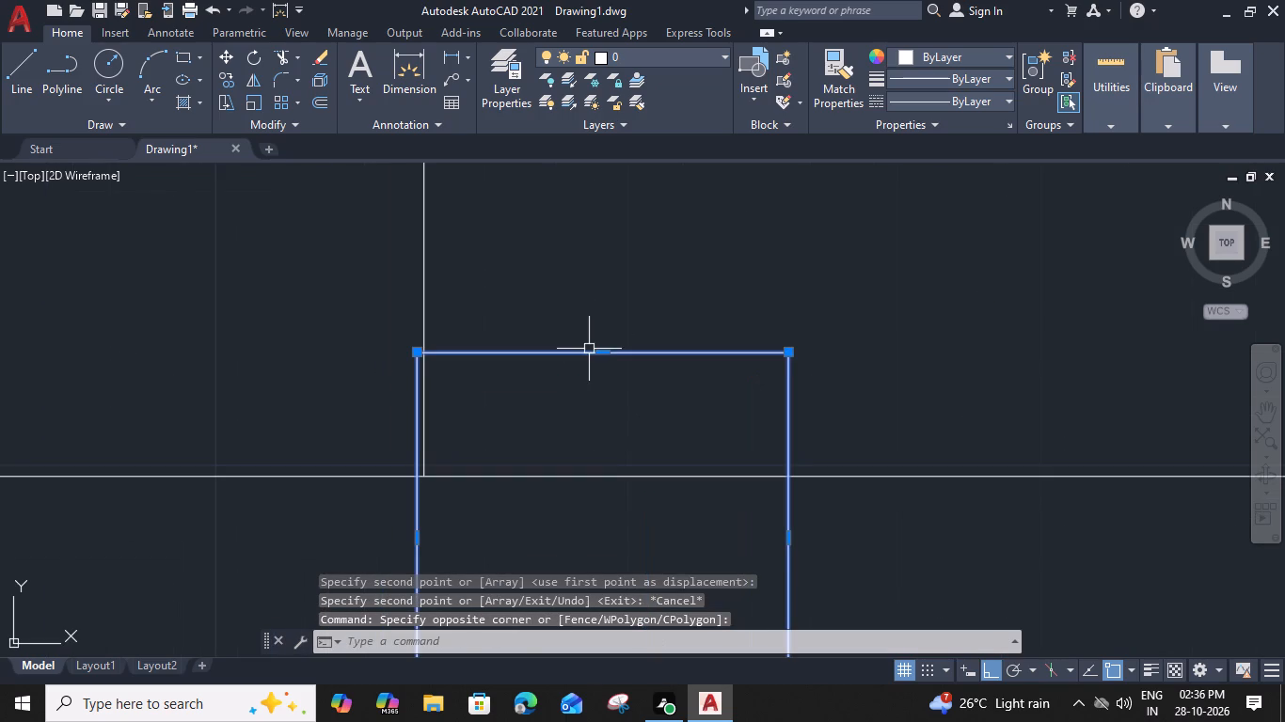
left_click(409, 351)
left_click(423, 354)
Trim the front boundary wall's inner line inside both 9" squares.
scroll(433, 361, "down", 3)
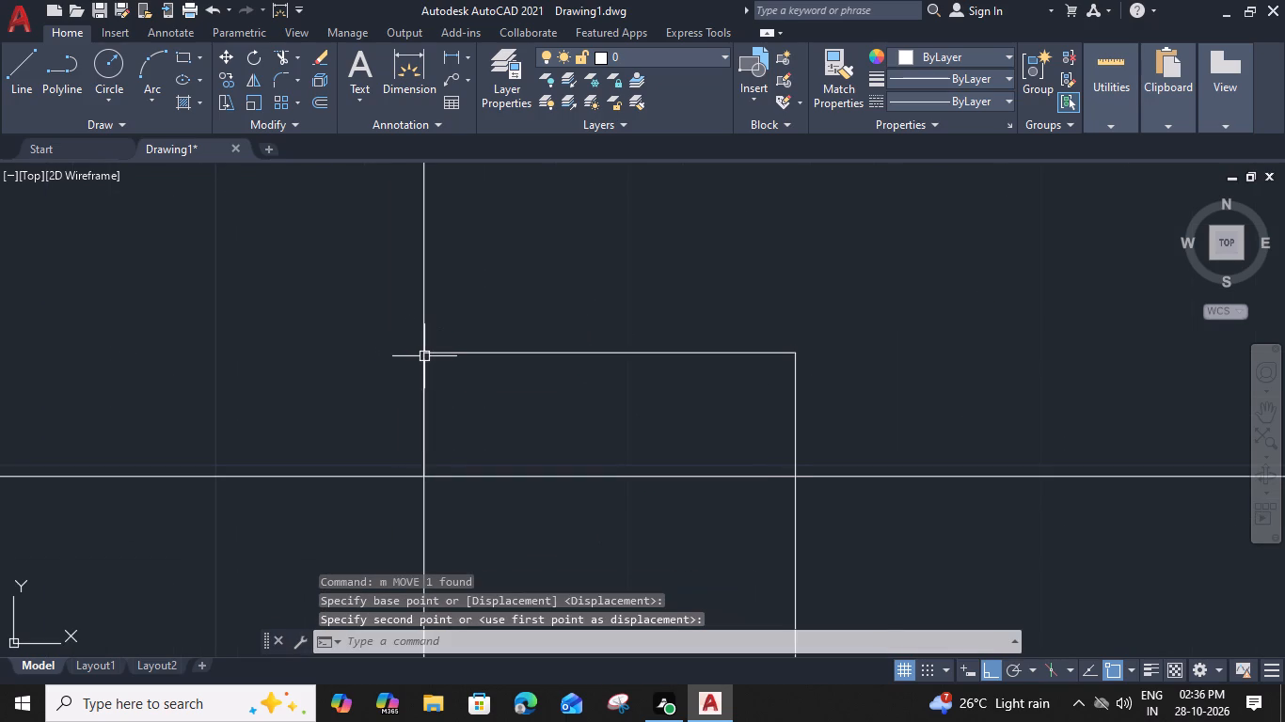
type("tr")
key("space")
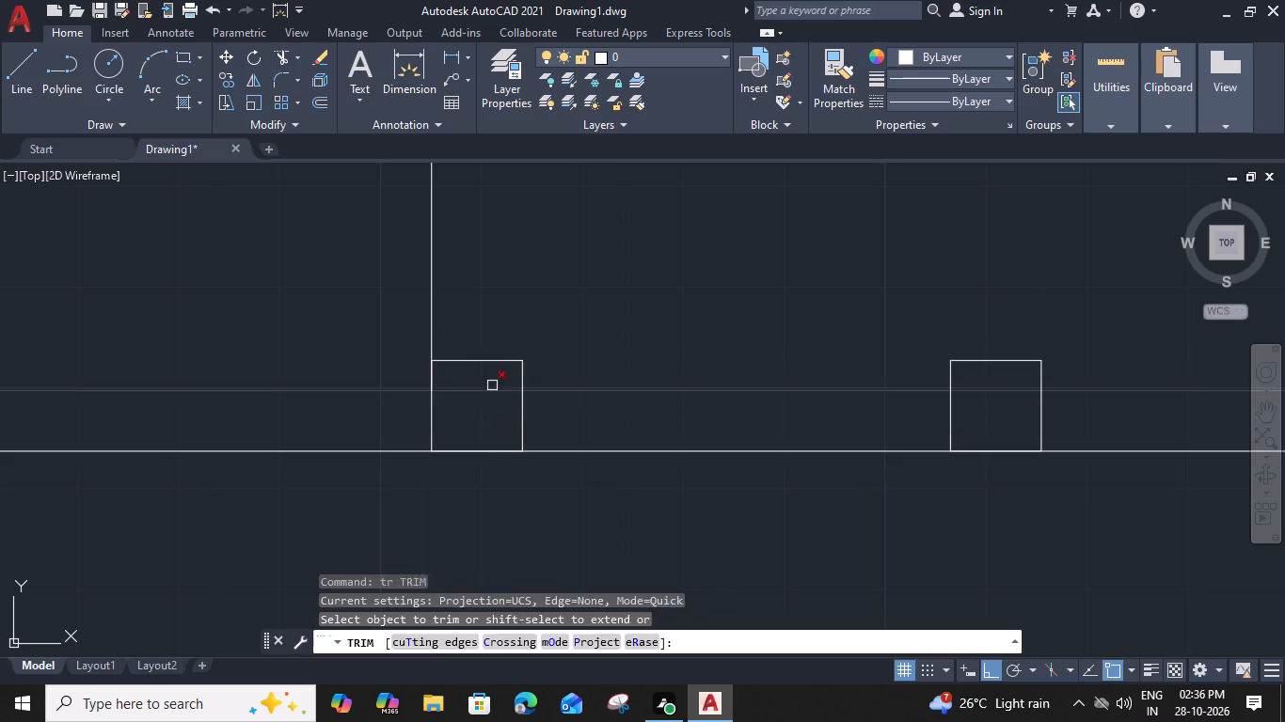
left_click(492, 385)
left_click(486, 410)
left_click(987, 386)
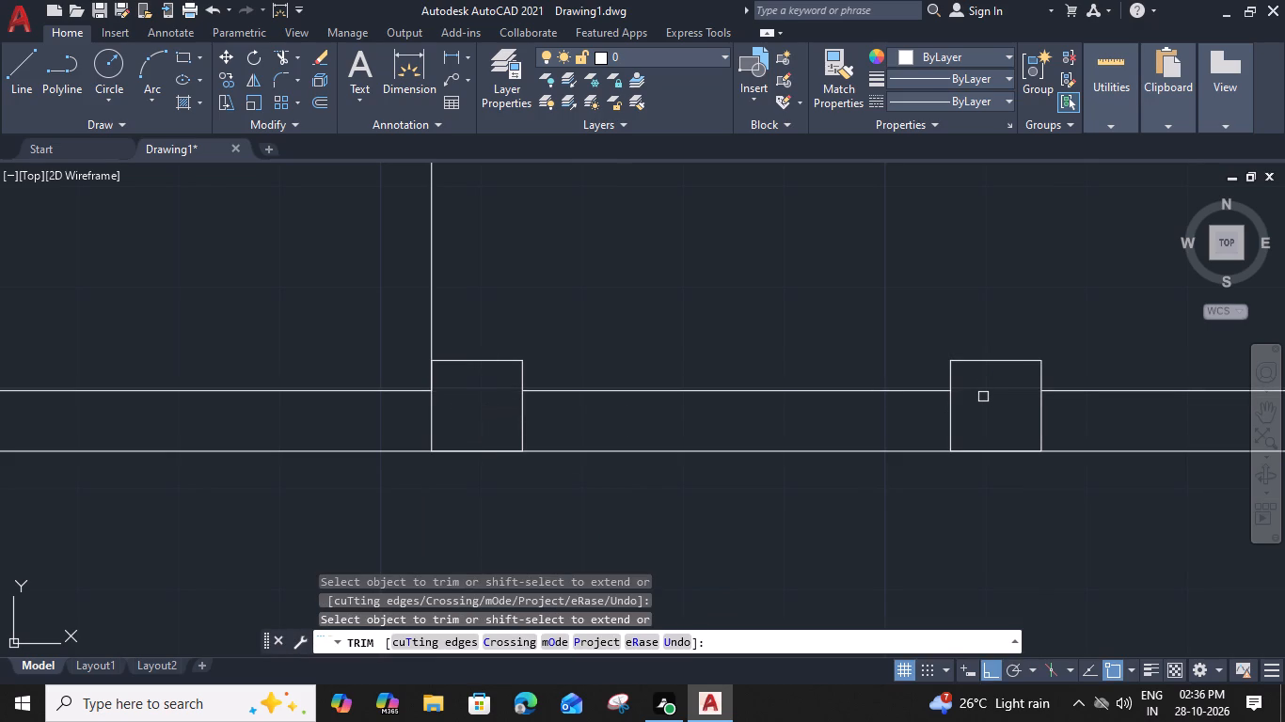
key("Escape")
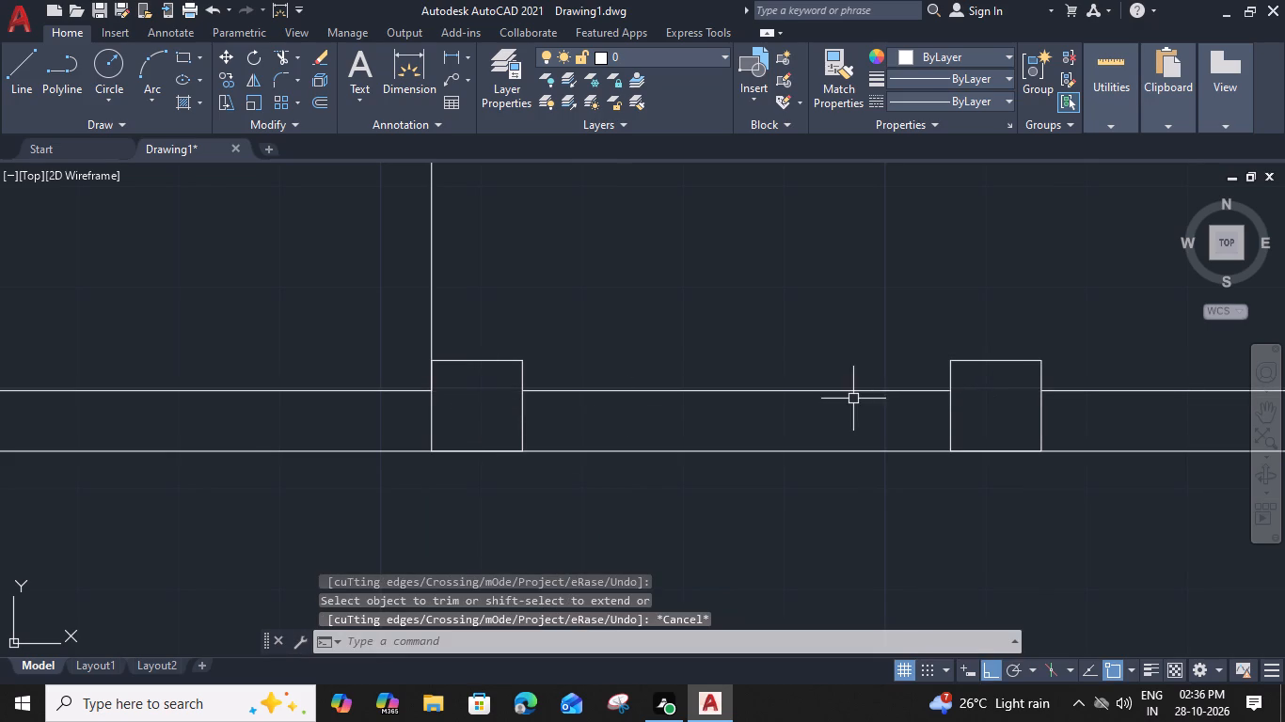
Copy the 1' corner square by its lower-left corner to where the wall beside the left boundary meets the front boundary's outer line.
middle_click_drag(293, 450, 368, 430)
scroll(368, 429, "down", 3)
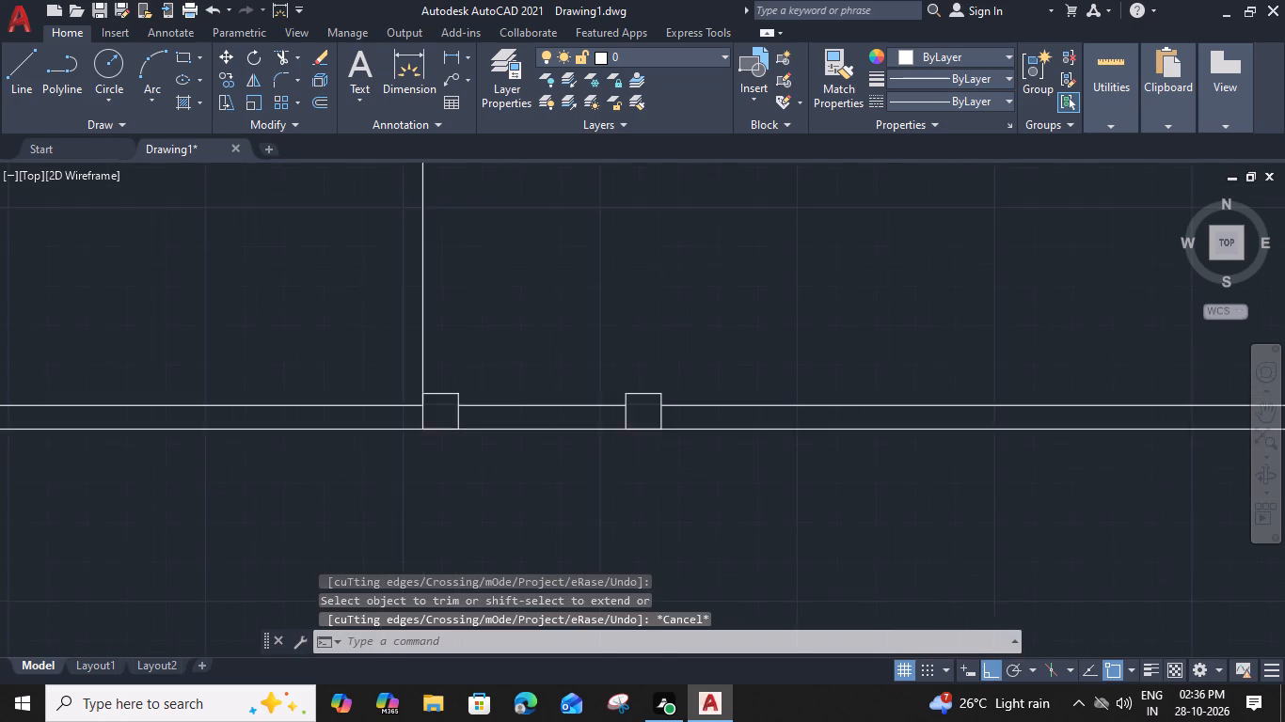
scroll(966, 413, "up", 3)
left_click(972, 364)
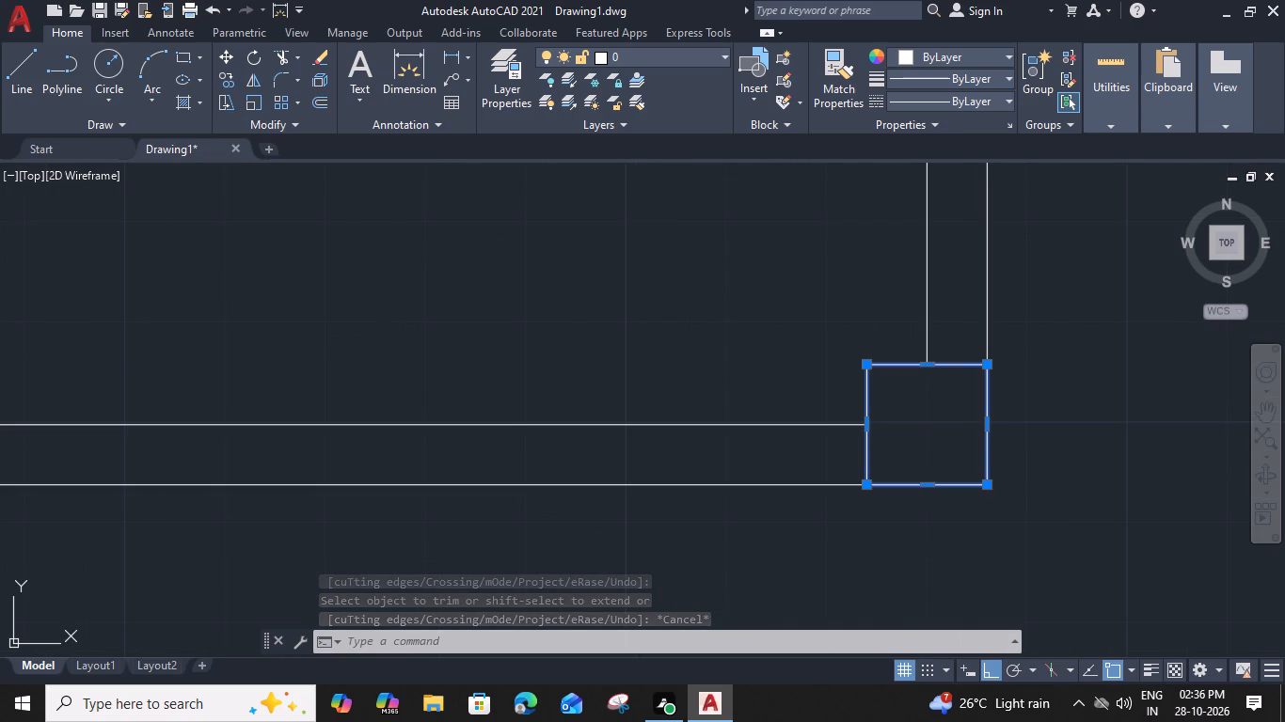
type("co")
key("space")
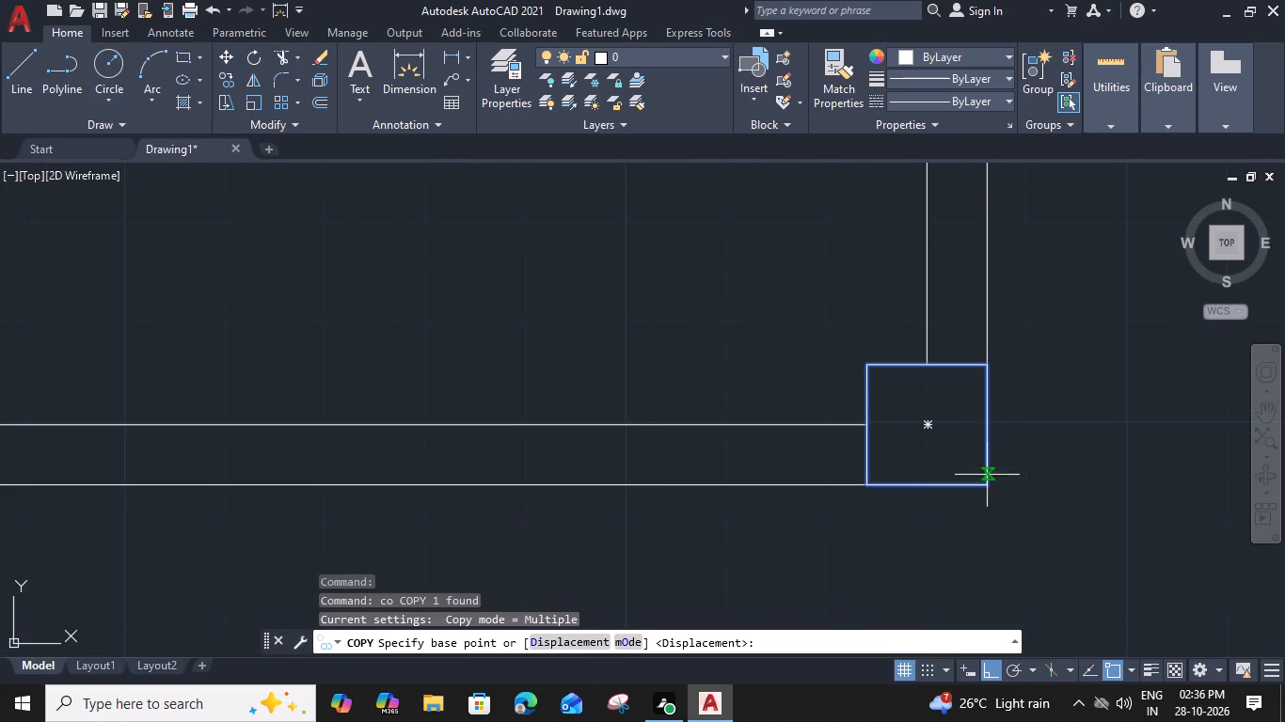
left_click(865, 486)
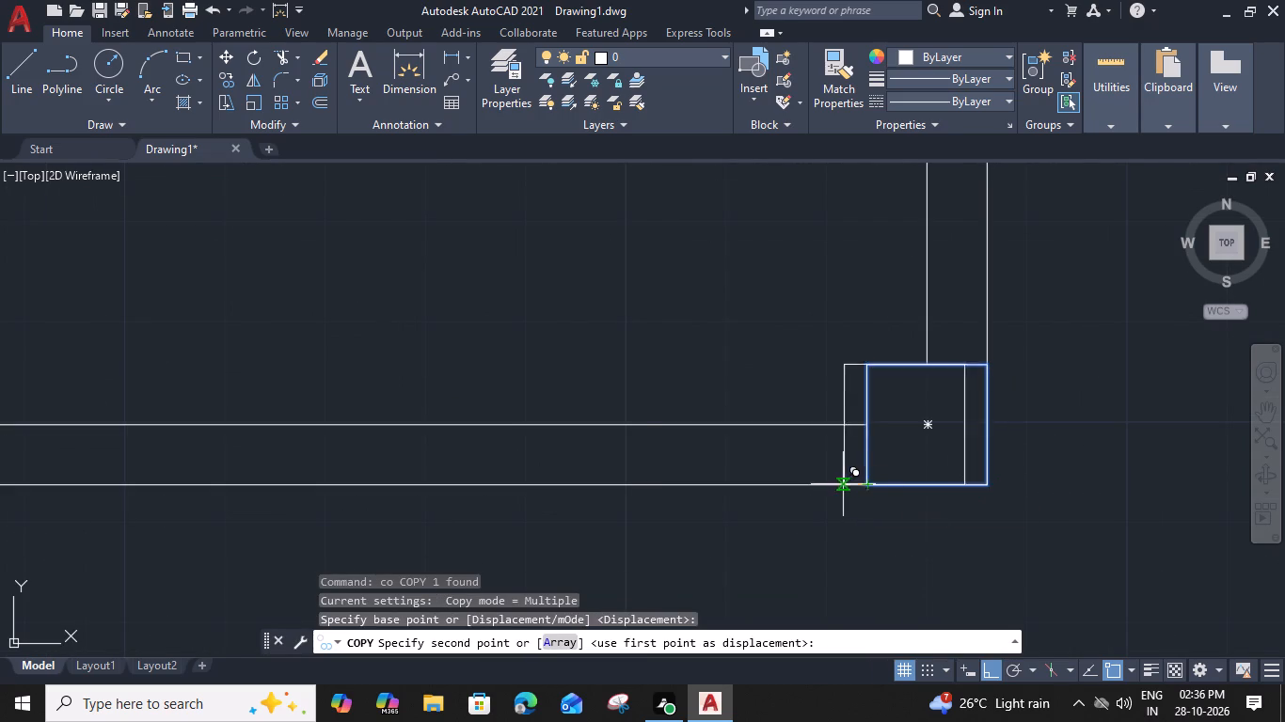
scroll(839, 486, "down", 3)
middle_click_drag(606, 476, 1213, 490)
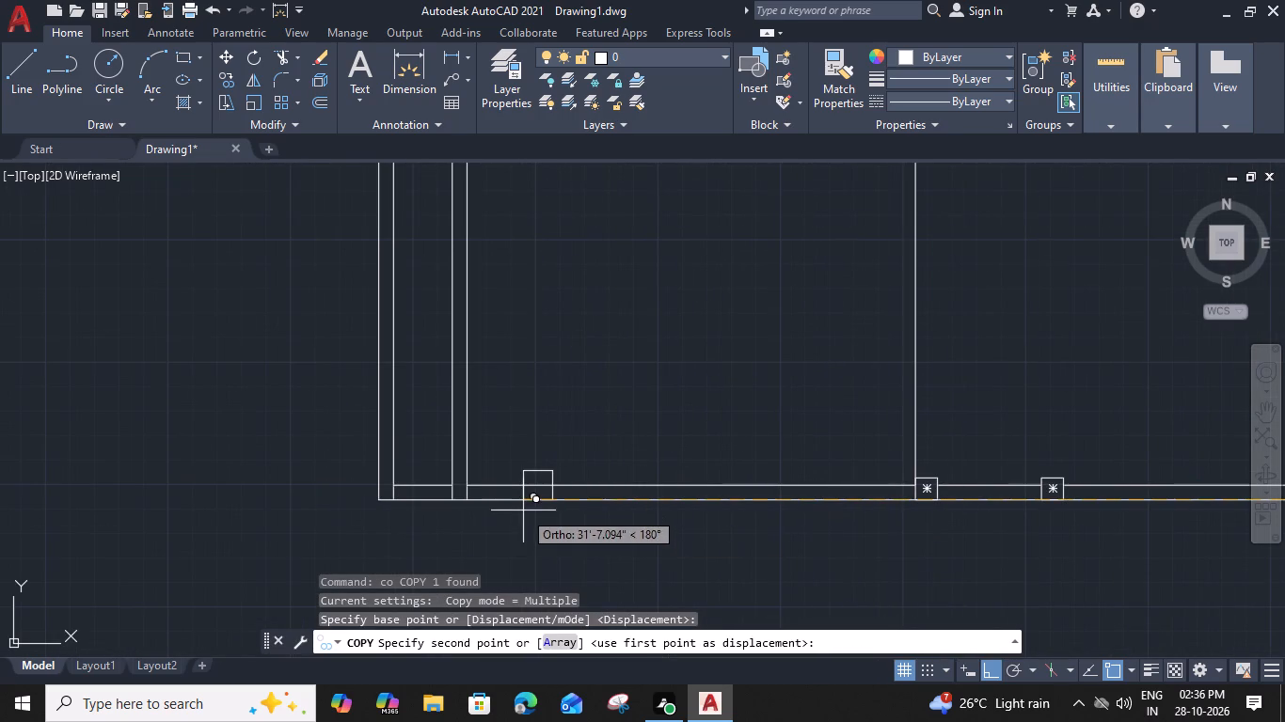
scroll(418, 510, "up", 3)
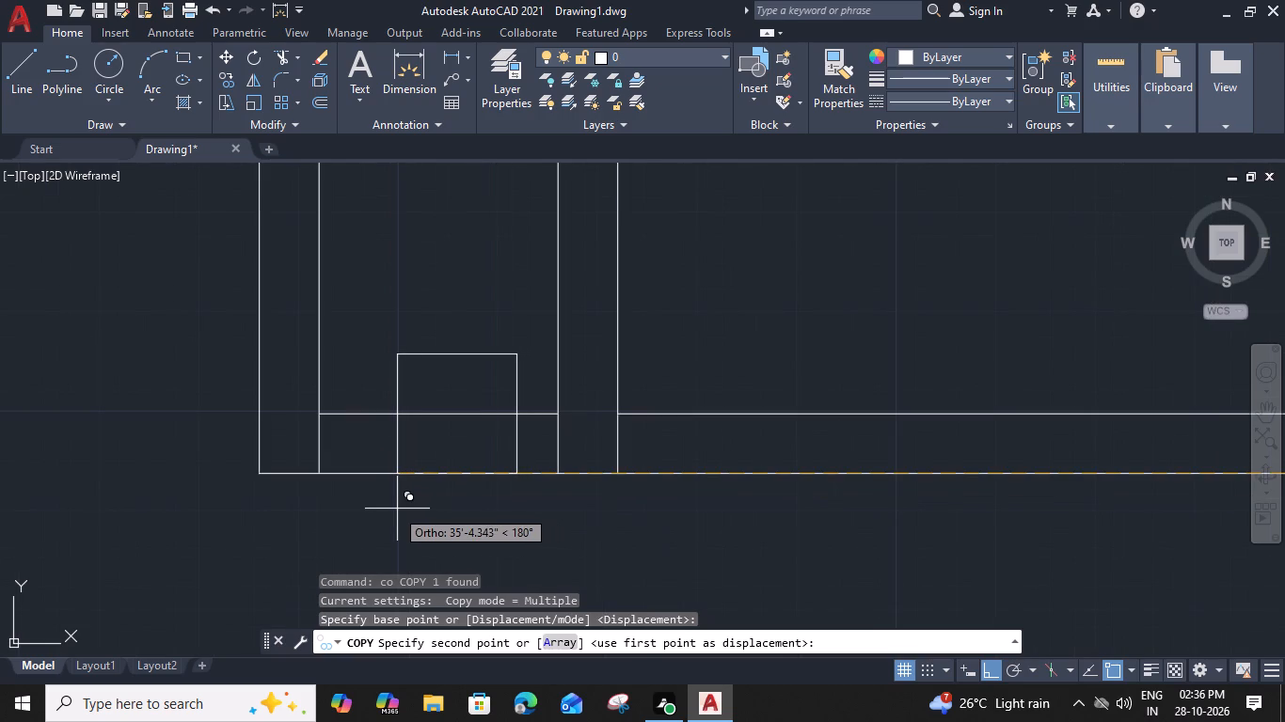
left_click(557, 477)
key("Escape")
Trim the wall lines inside the copied 1' square at the front boundary wall.
key("grave")
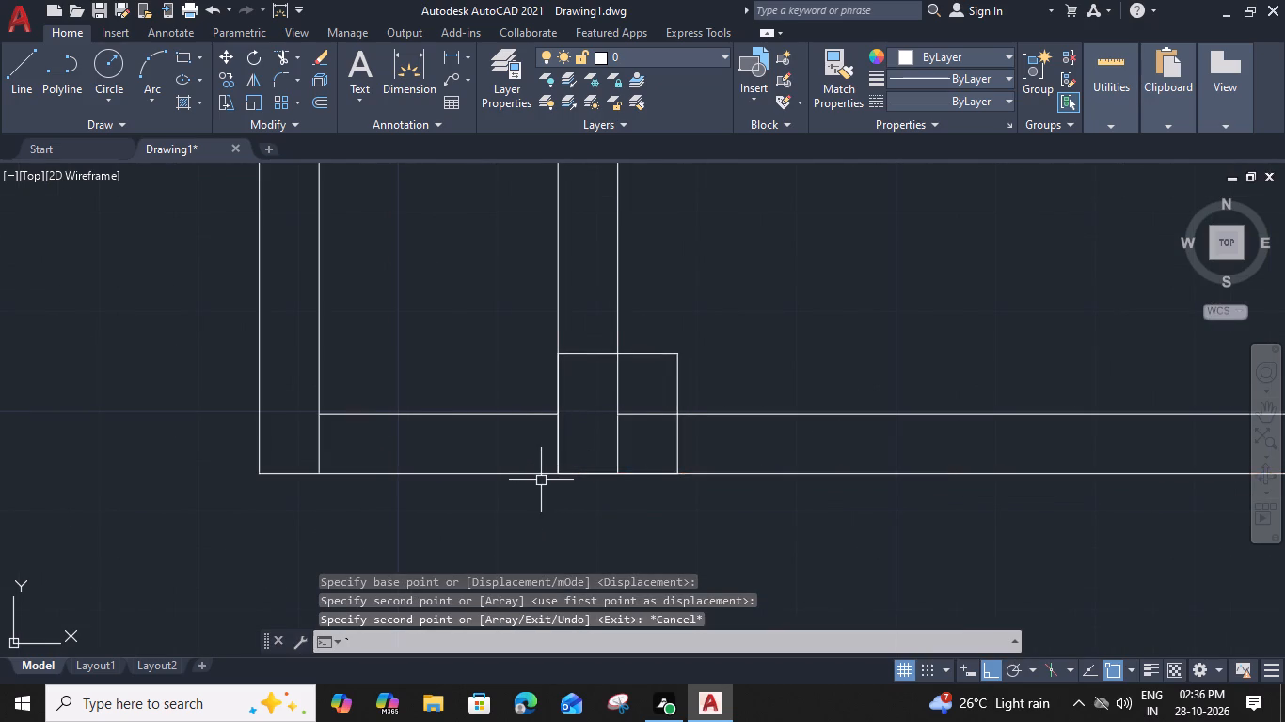
scroll(492, 488, "down", 2)
middle_click_drag(529, 495, 658, 519)
key("t")
key("r")
key("space")
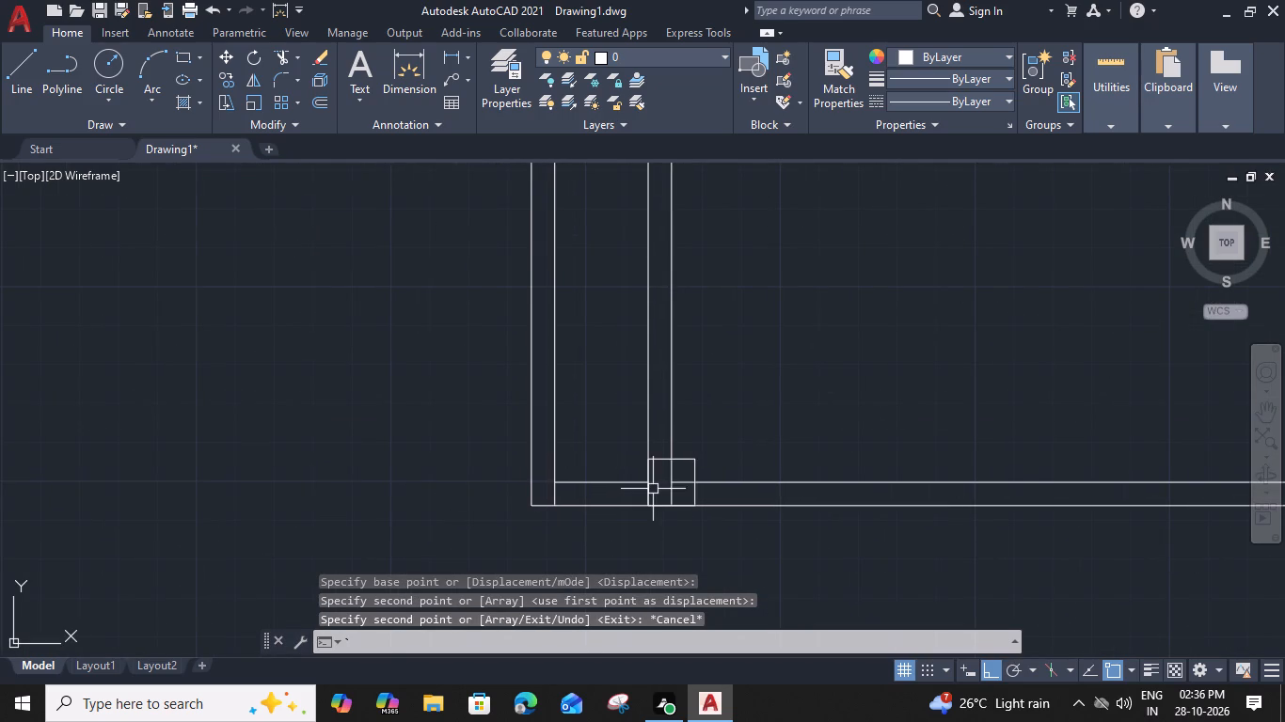
scroll(662, 478, "up", 3)
key("Escape")
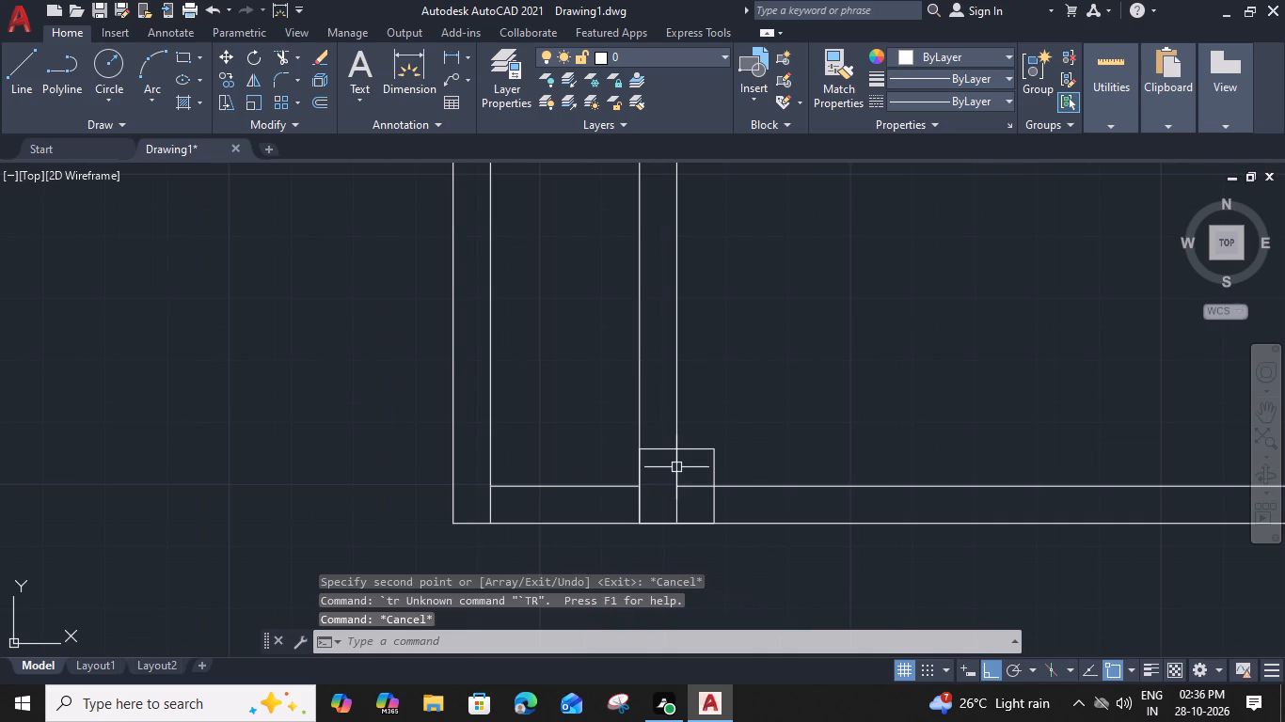
type("tr")
key("space")
left_click(676, 465)
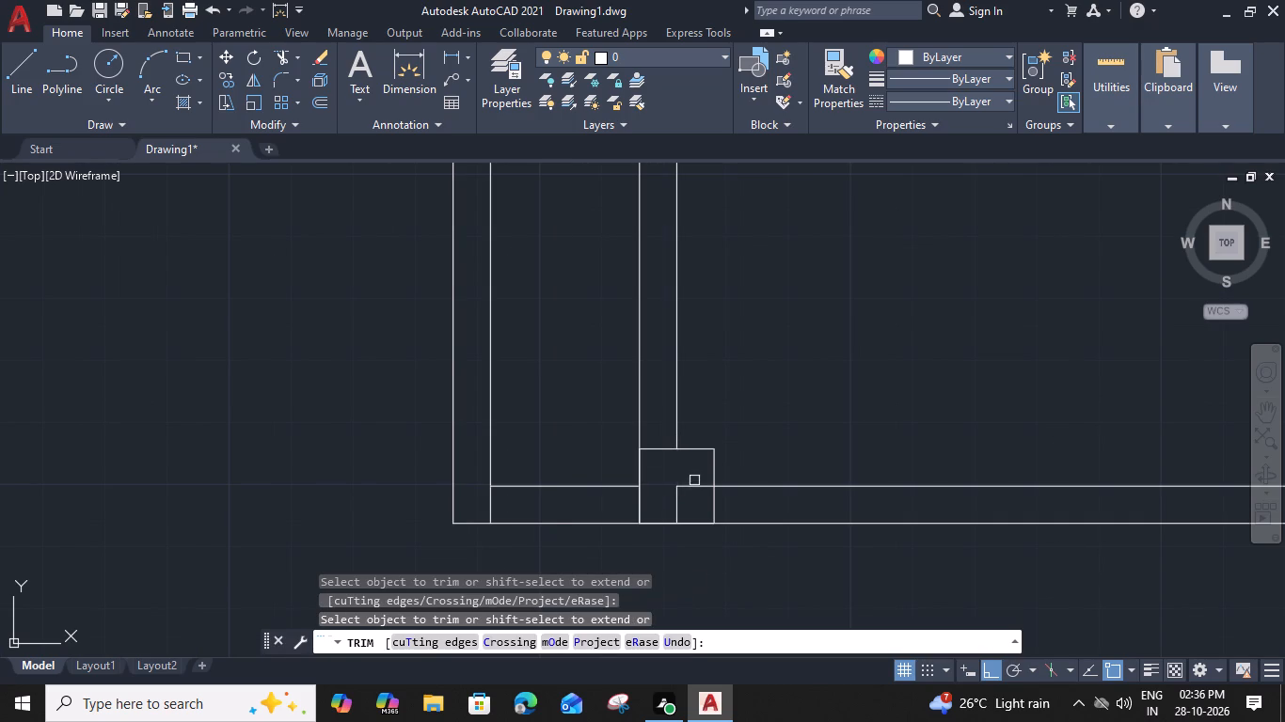
left_click(694, 486)
left_click(678, 501)
key("Escape")
scroll(676, 495, "down", 1)
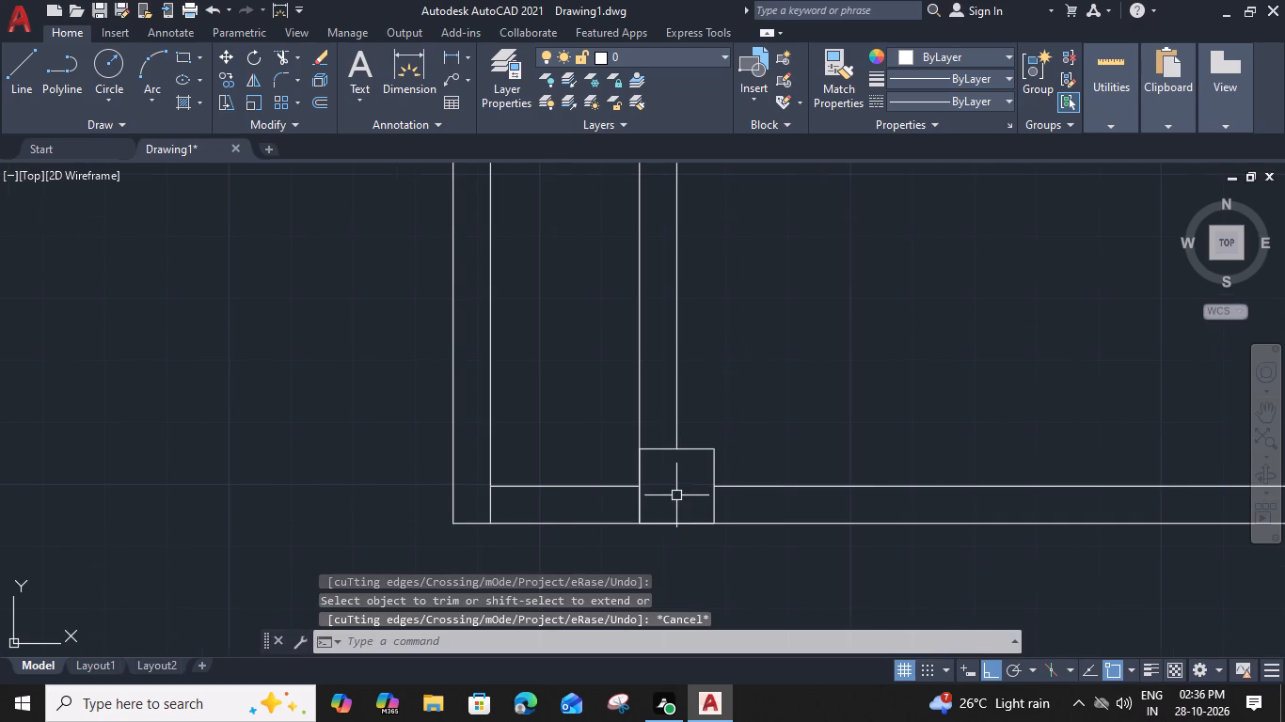
Move the copied 1' square by its lower-left corner to the outer corner of the left and front boundary walls.
scroll(676, 495, "down", 2)
middle_click_drag(627, 492, 657, 535)
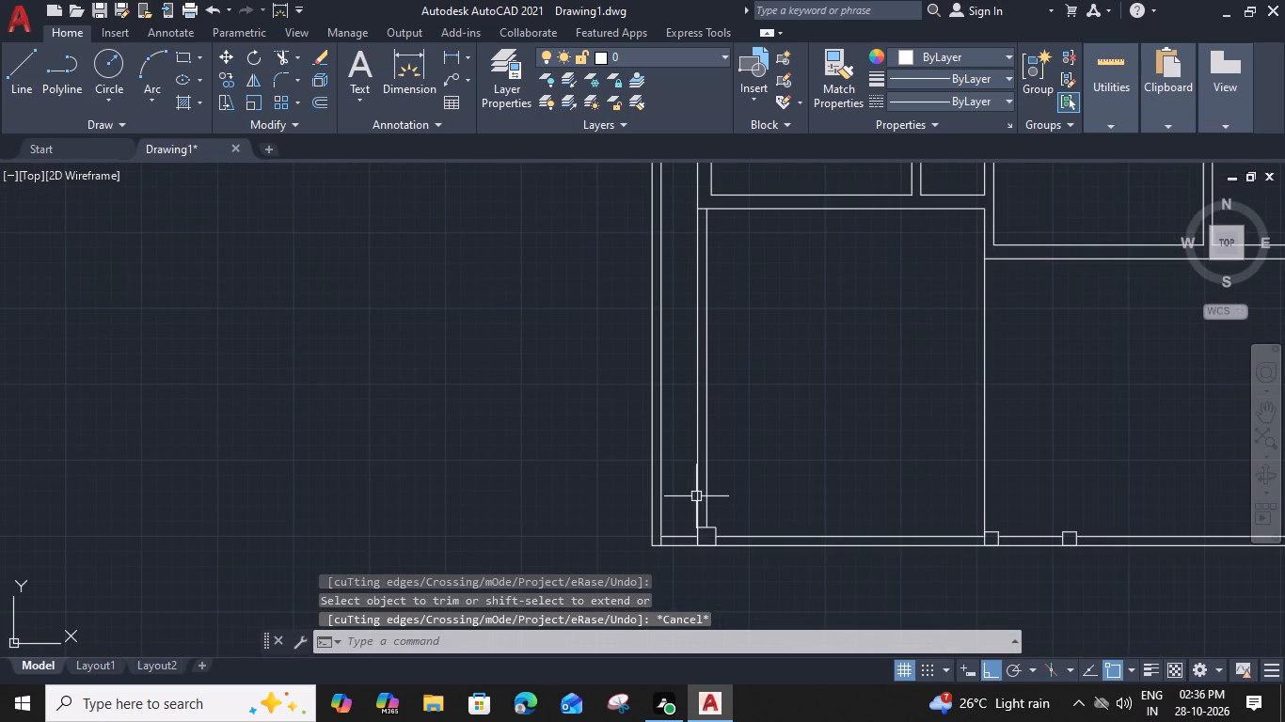
scroll(719, 531, "up", 2)
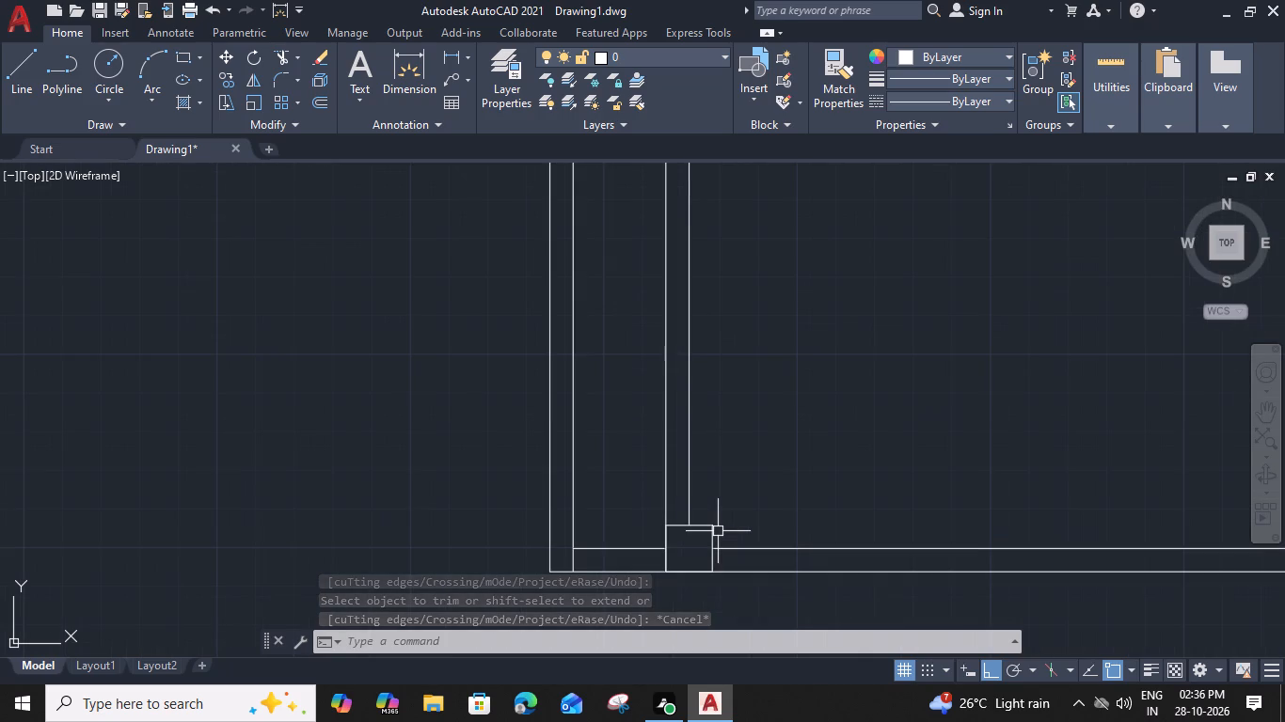
left_click(714, 530)
key("m")
key("space")
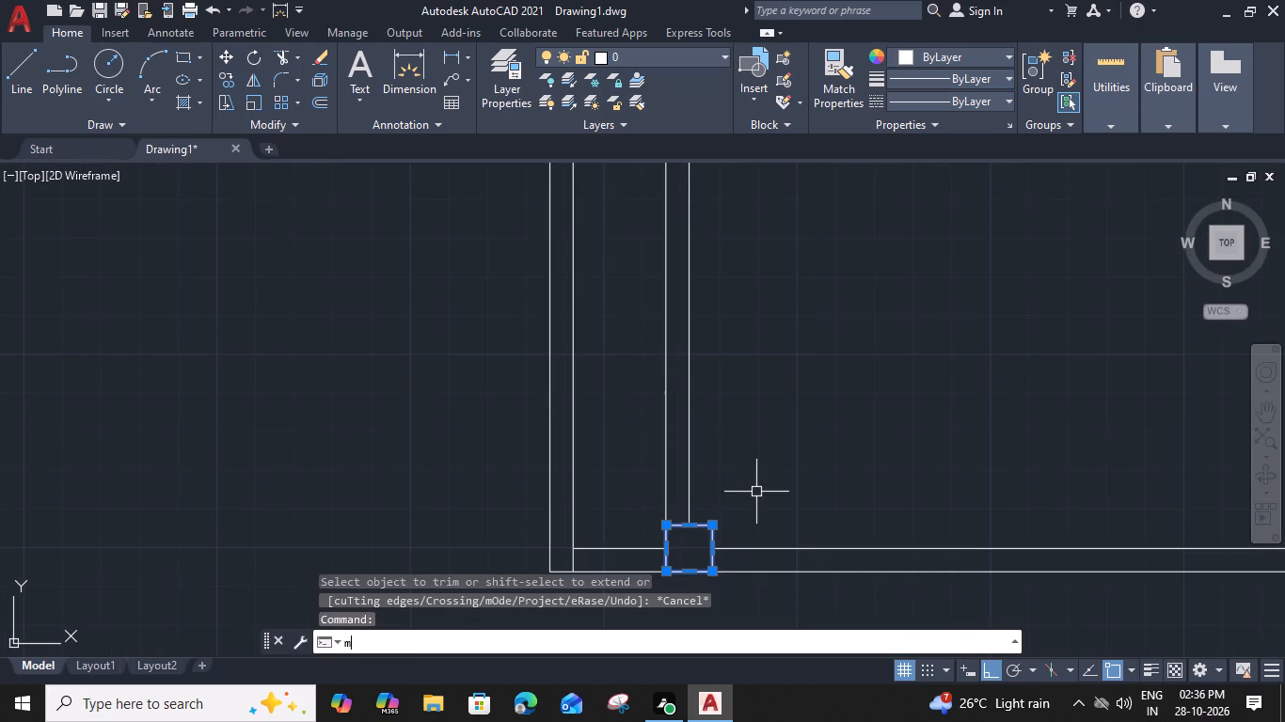
left_click(666, 576)
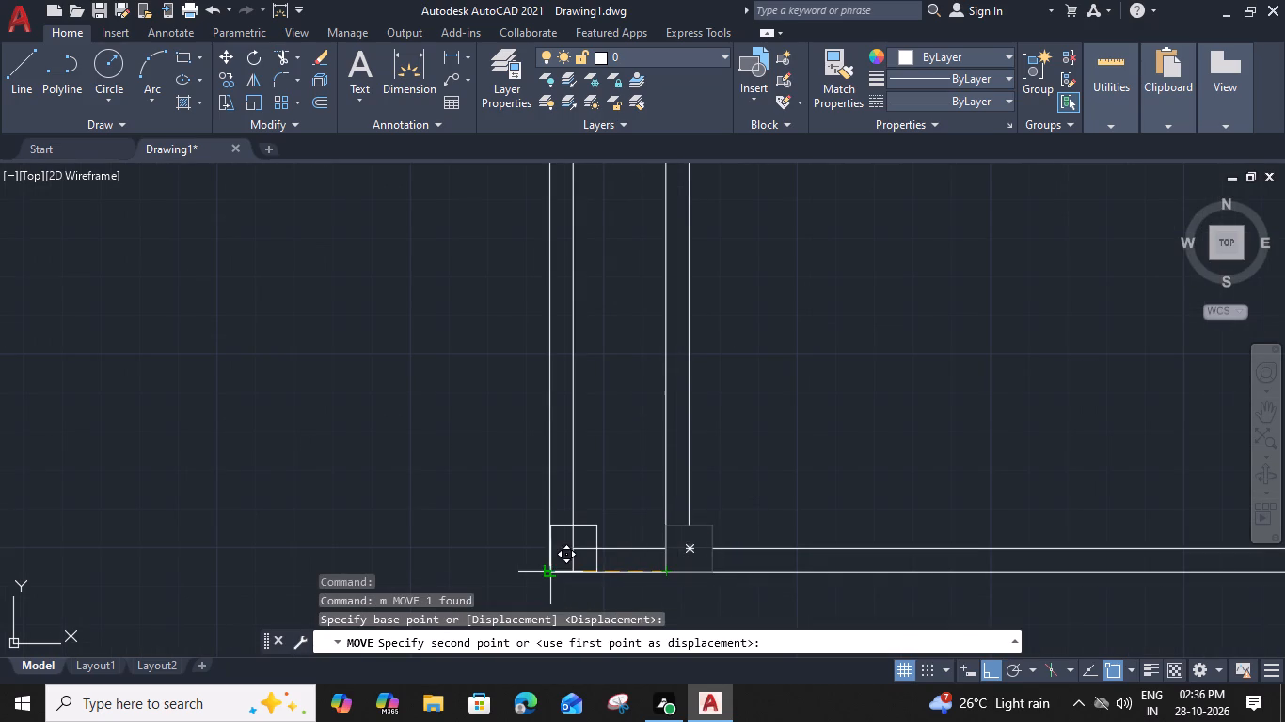
left_click(552, 572)
Trim the inner boundary wall lines inside the 1' square at the front-left corner.
type("tr")
key("space")
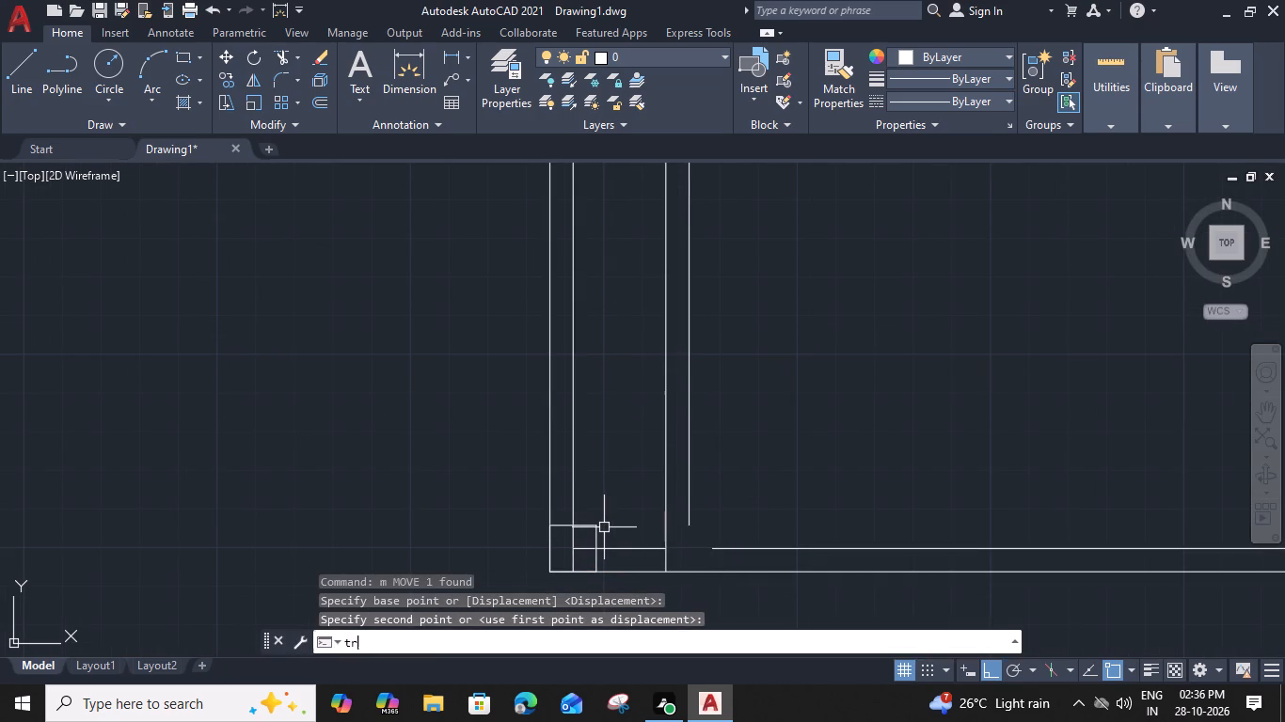
scroll(578, 545, "up", 4)
left_click(595, 547)
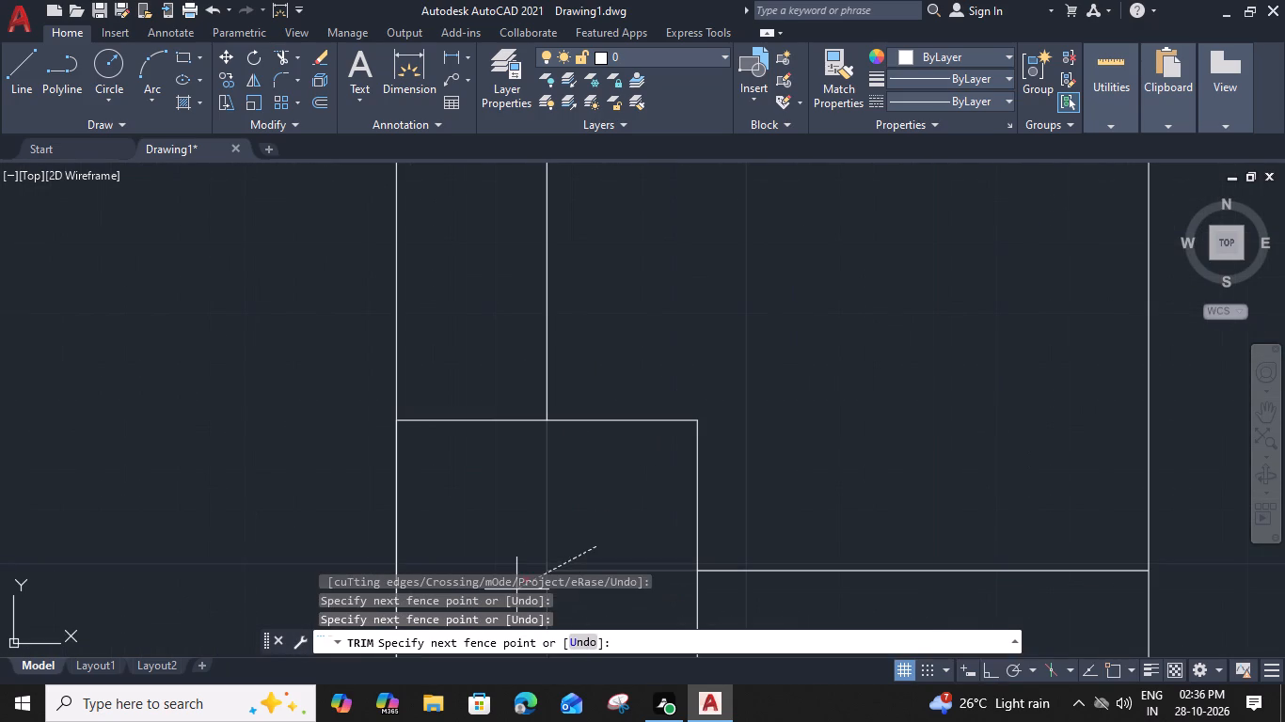
left_click(516, 589)
middle_click_drag(620, 524, 668, 425)
scroll(670, 428, "down", 3)
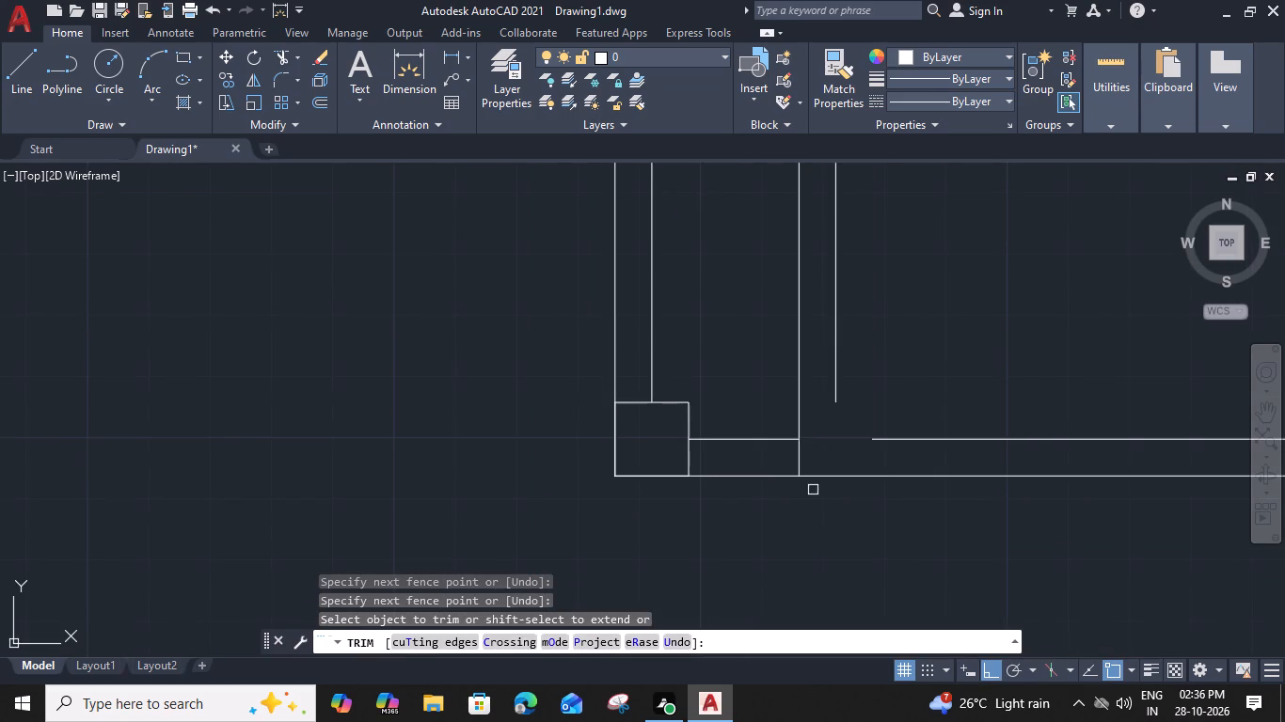
key("Escape")
Extend the front boundary's inner line and the adjacent wall's right-hand line to close the gap left near the front-left square.
key("e")
key("x")
key("space")
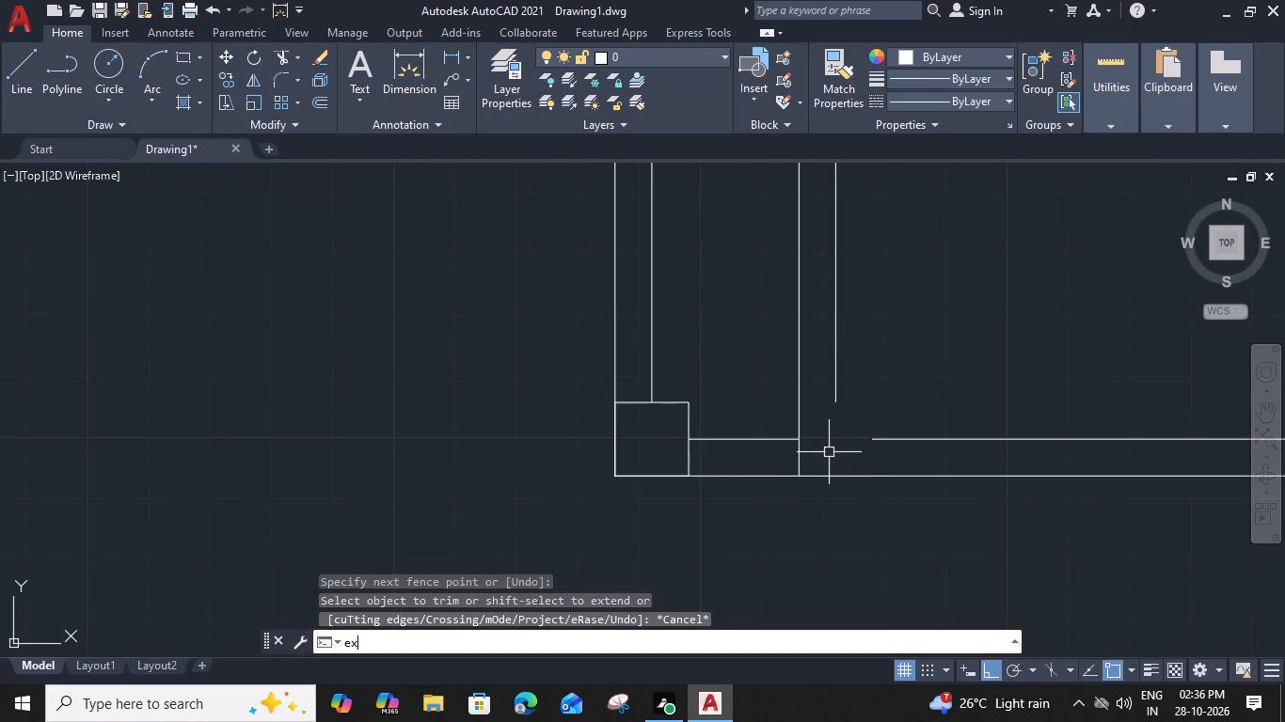
left_click(907, 442)
left_click(840, 396)
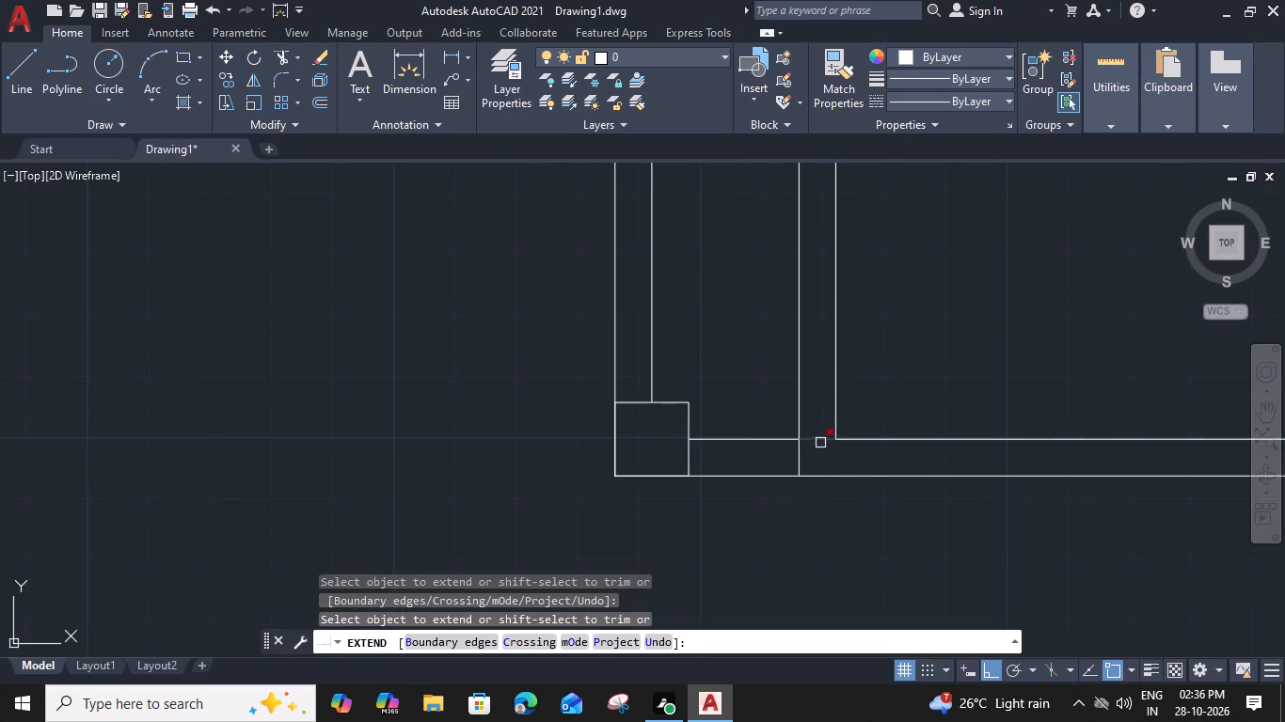
left_click(820, 444, "shift")
scroll(803, 437, "down", 1)
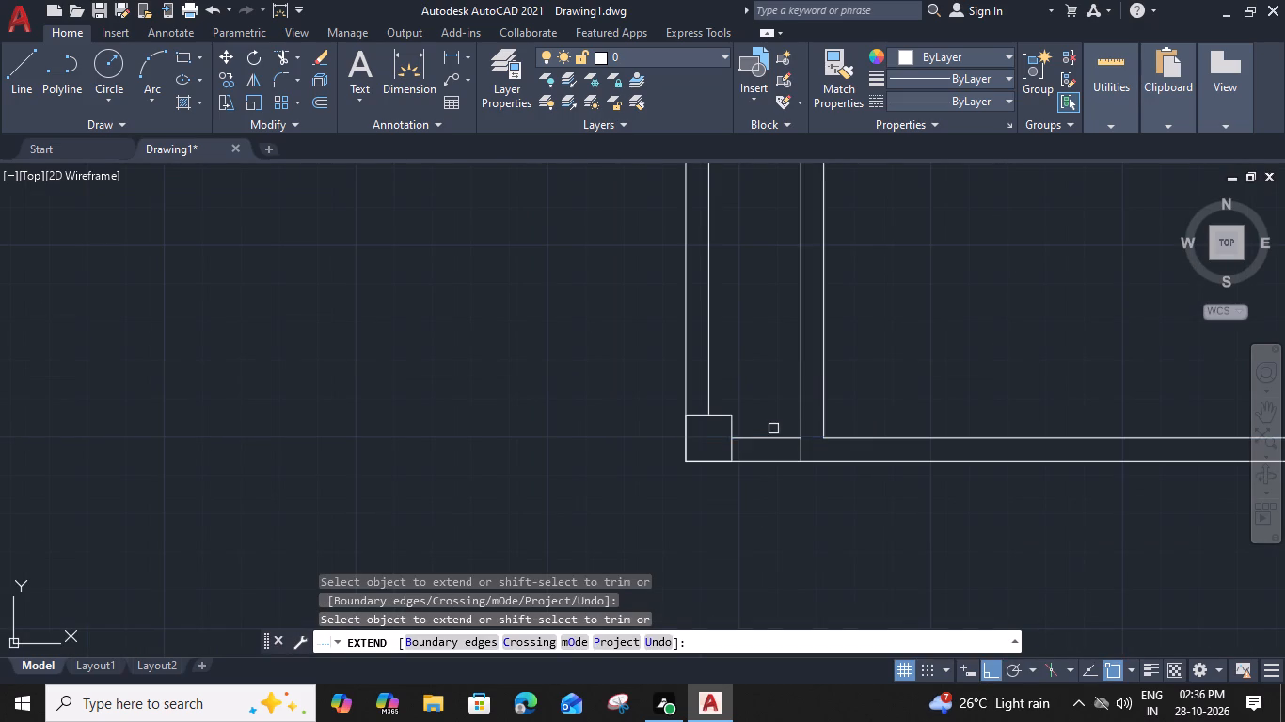
scroll(783, 383, "down", 1)
middle_click_drag(783, 383, 728, 449)
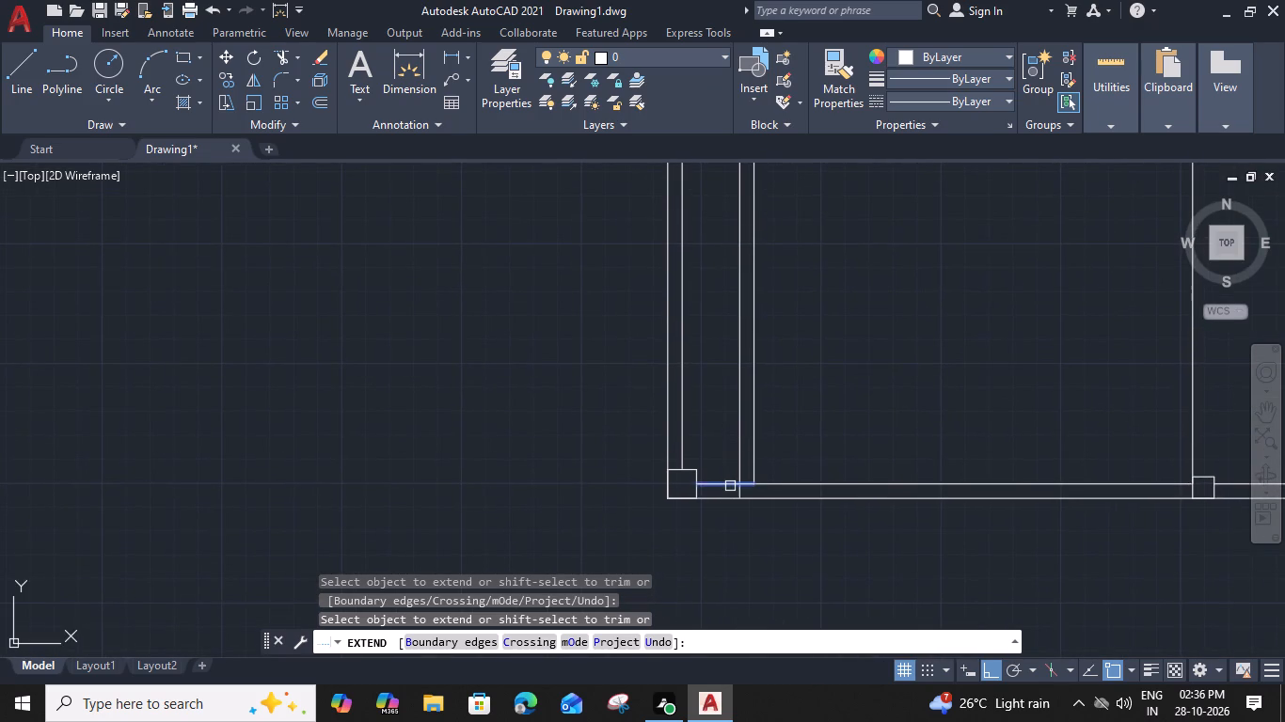
left_click(722, 482)
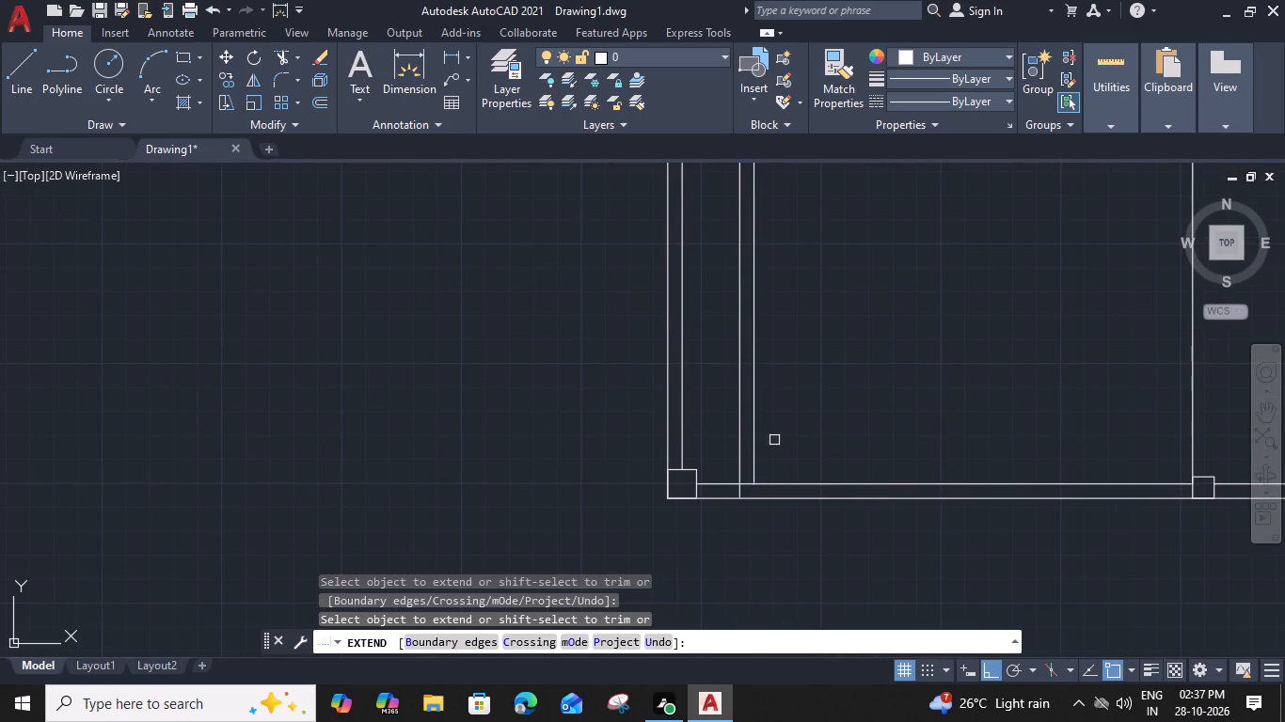
Remove the right-hand line of the wall beside the left boundary, from the front-left room's top partition to the front boundary.
scroll(767, 424, "down", 2)
middle_click_drag(781, 427, 775, 435)
left_click(758, 423)
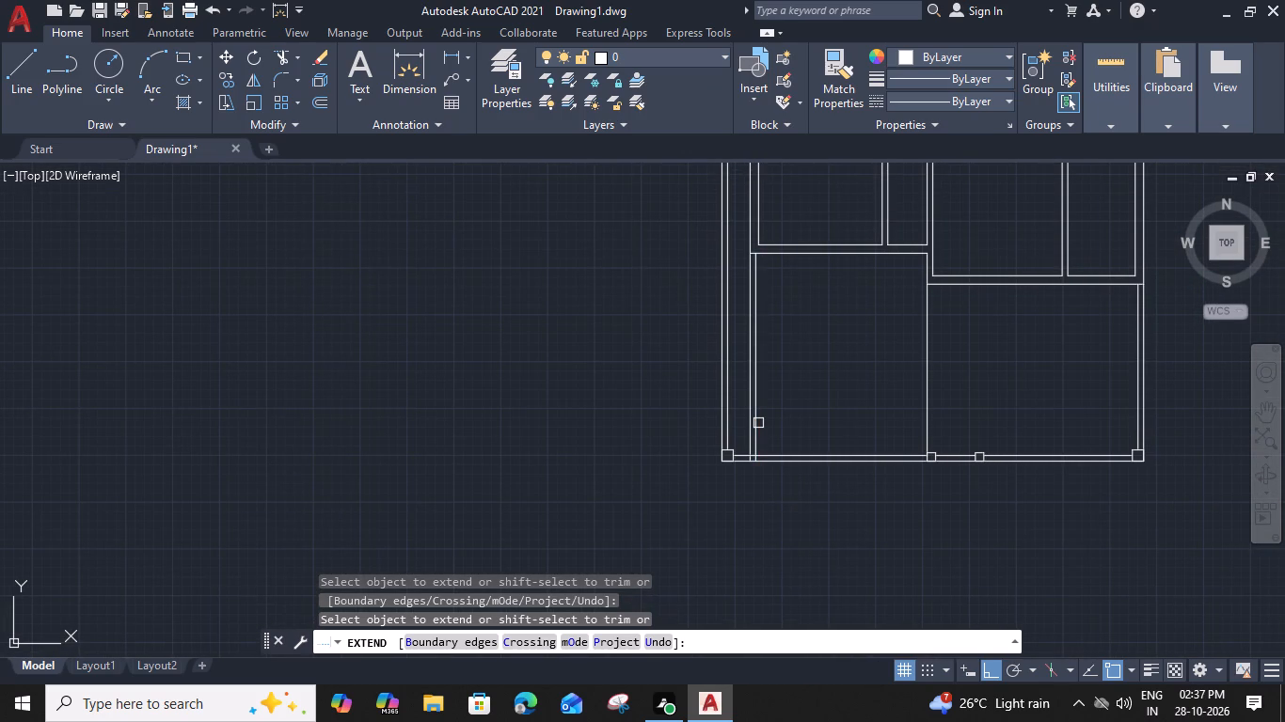
left_click(757, 421, "shift")
scroll(756, 471, "up", 2)
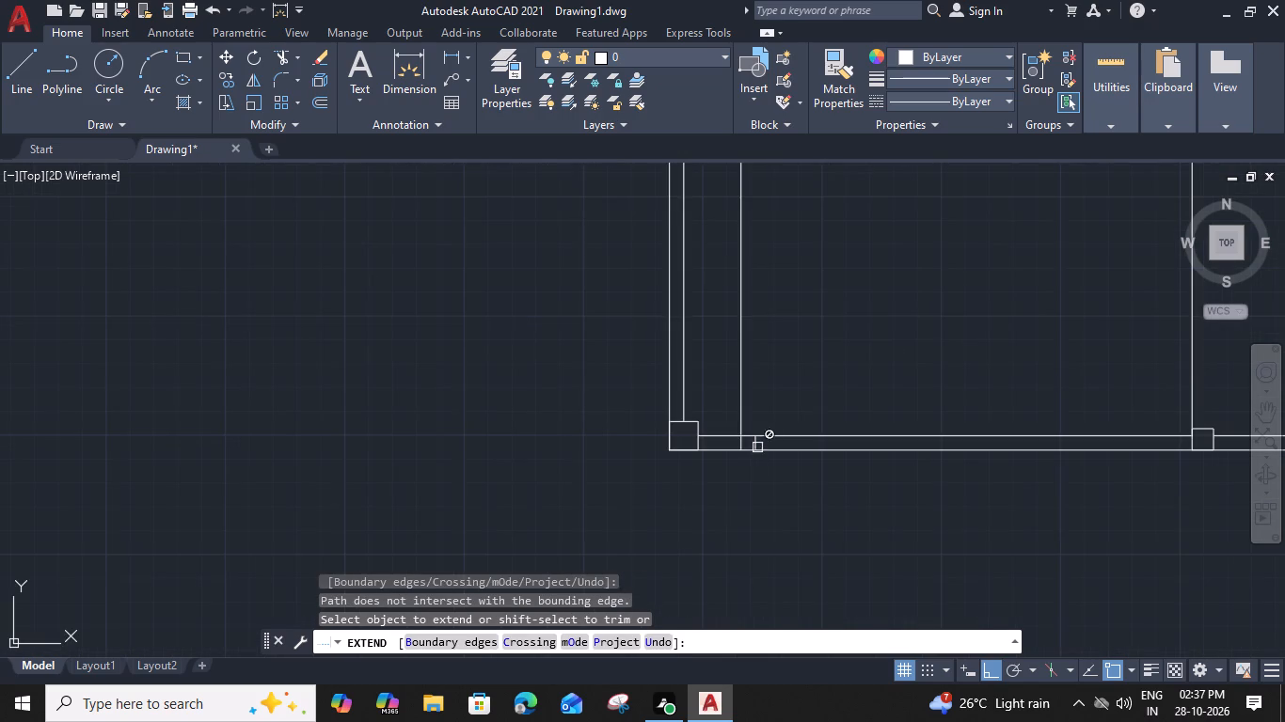
scroll(757, 446, "up", 2)
left_click(752, 443, "shift")
scroll(752, 443, "down", 2)
key("Escape")
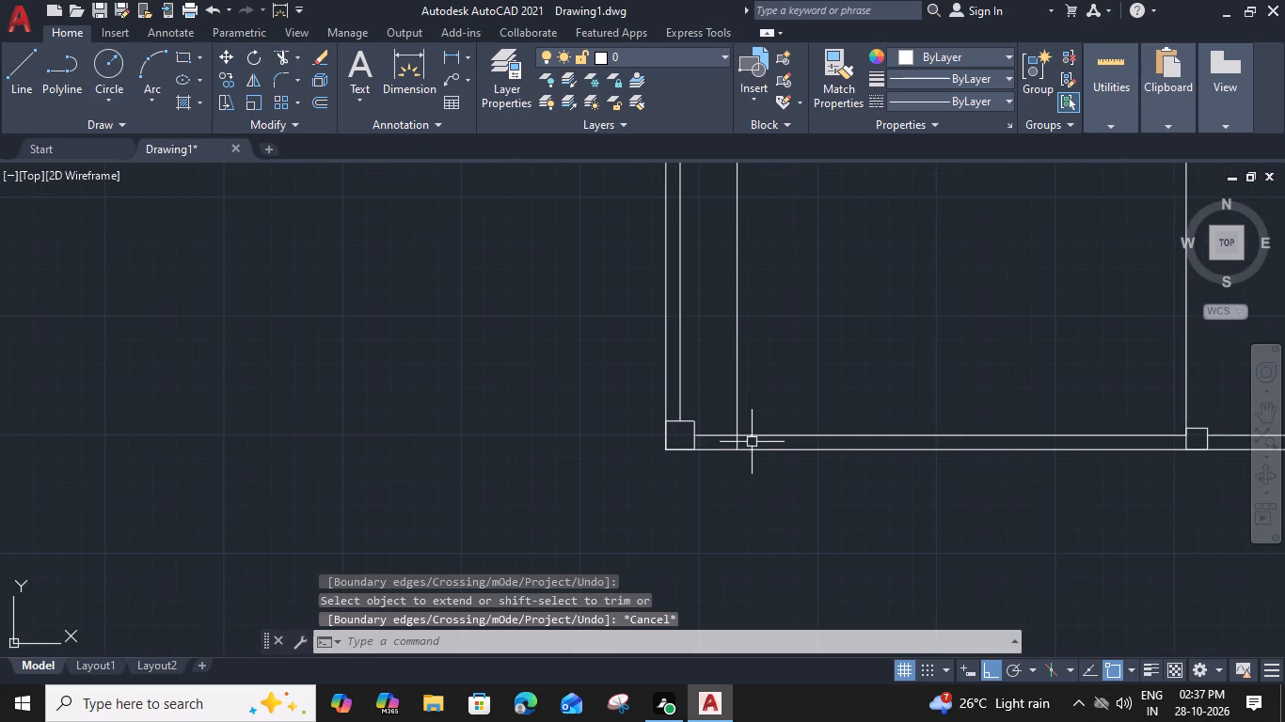
Draw a short vertical line across the front-left room's top wall at the midpoint of the narrow passage above it.
middle_click_drag(793, 337, 776, 368)
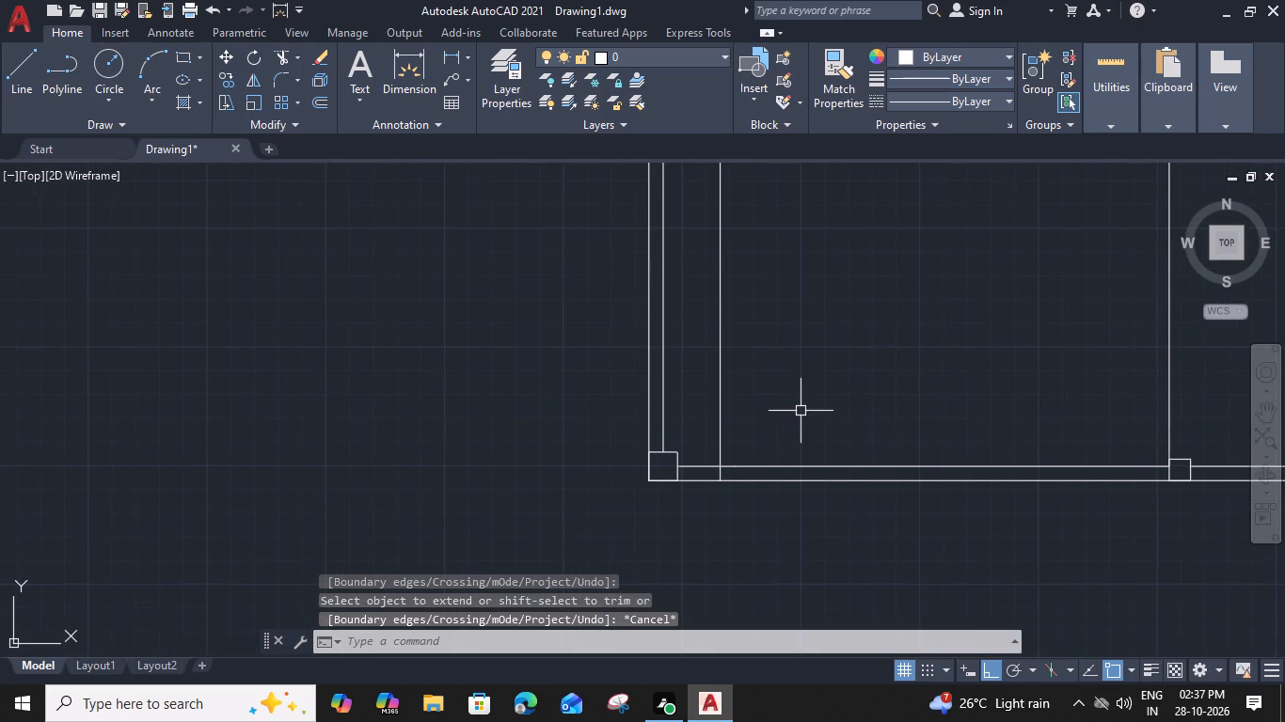
scroll(801, 411, "down", 1)
middle_click_drag(814, 389, 754, 404)
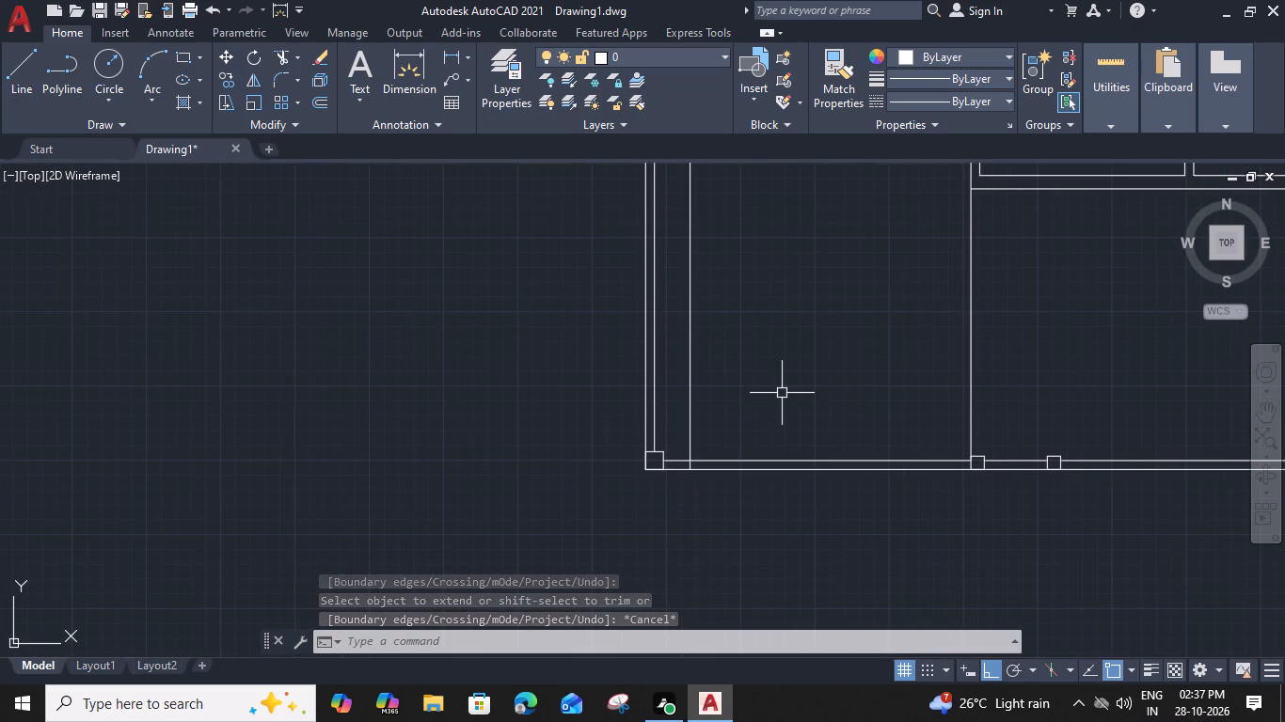
middle_click_drag(782, 393, 740, 454)
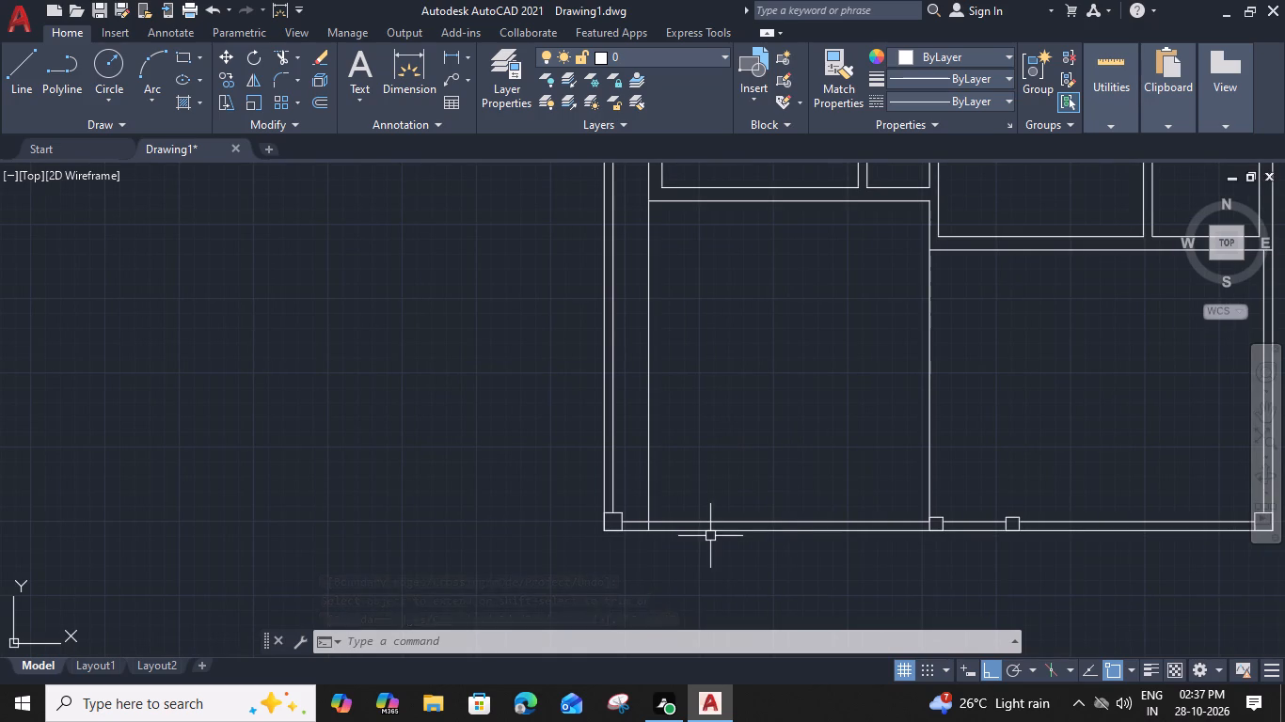
middle_click_drag(783, 449, 763, 490)
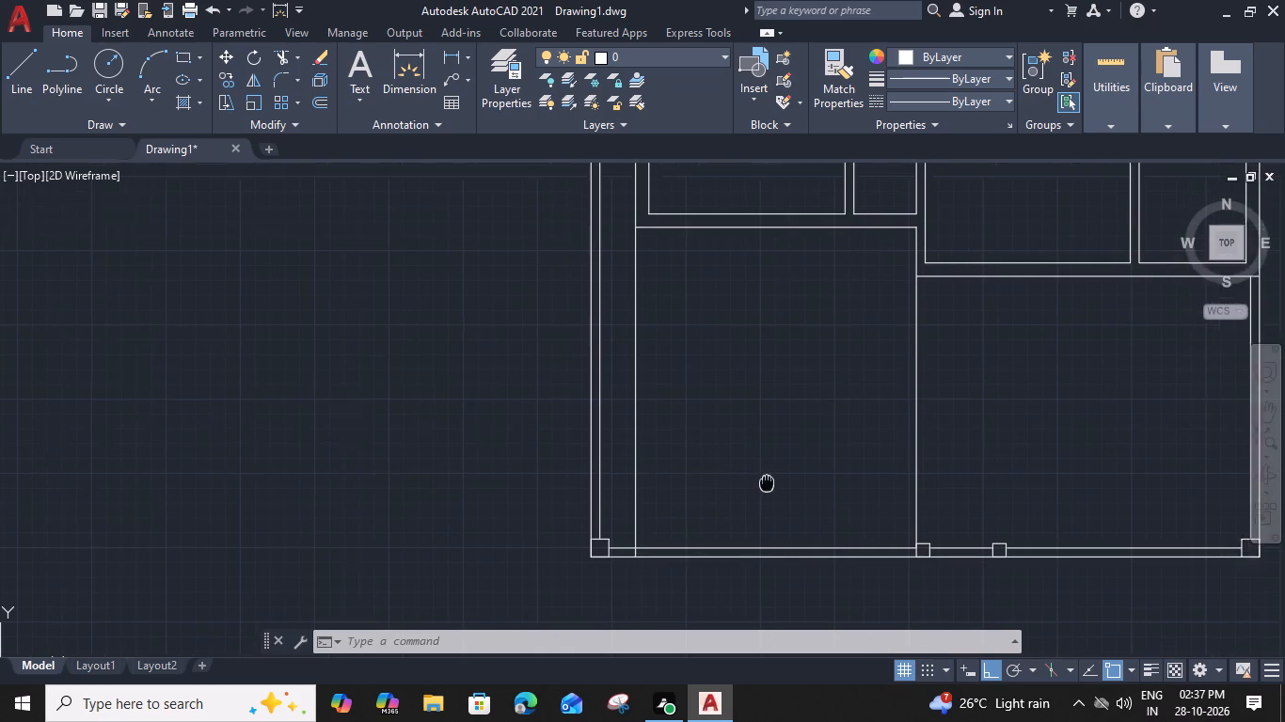
middle_click_drag(763, 490, 737, 541)
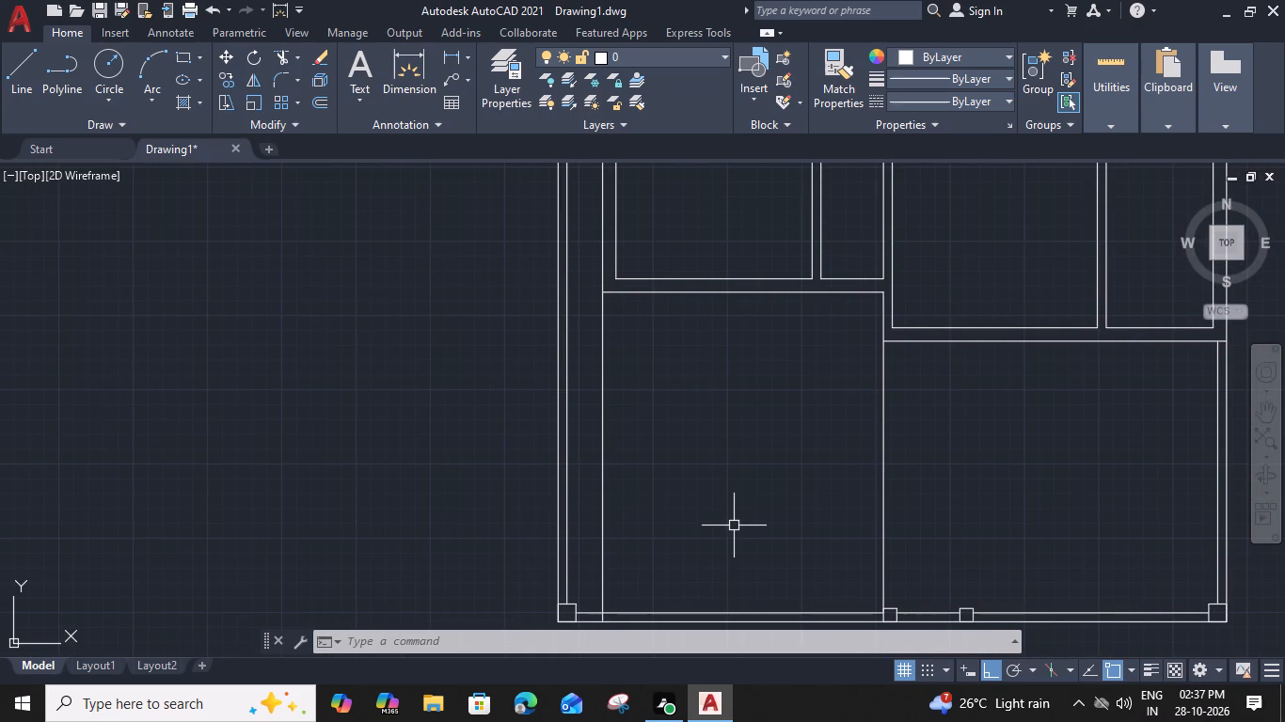
middle_click_drag(814, 412, 738, 534)
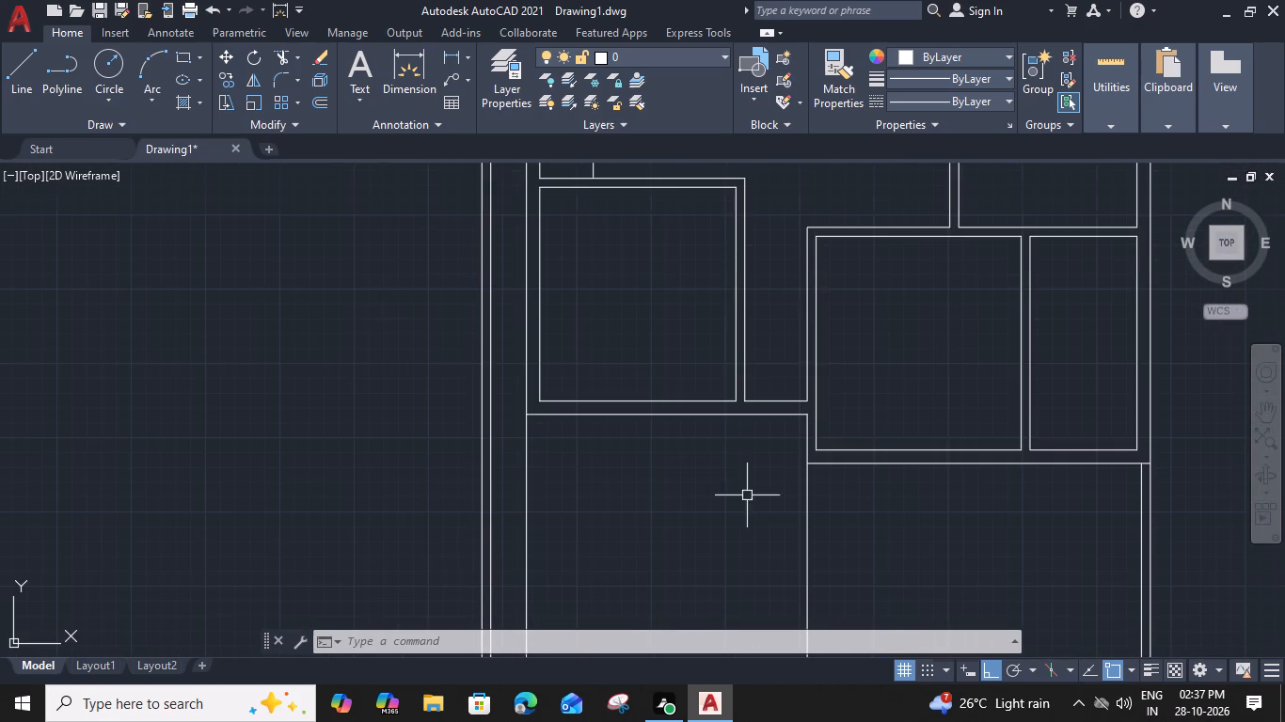
key("l")
key("space")
scroll(775, 387, "up", 2)
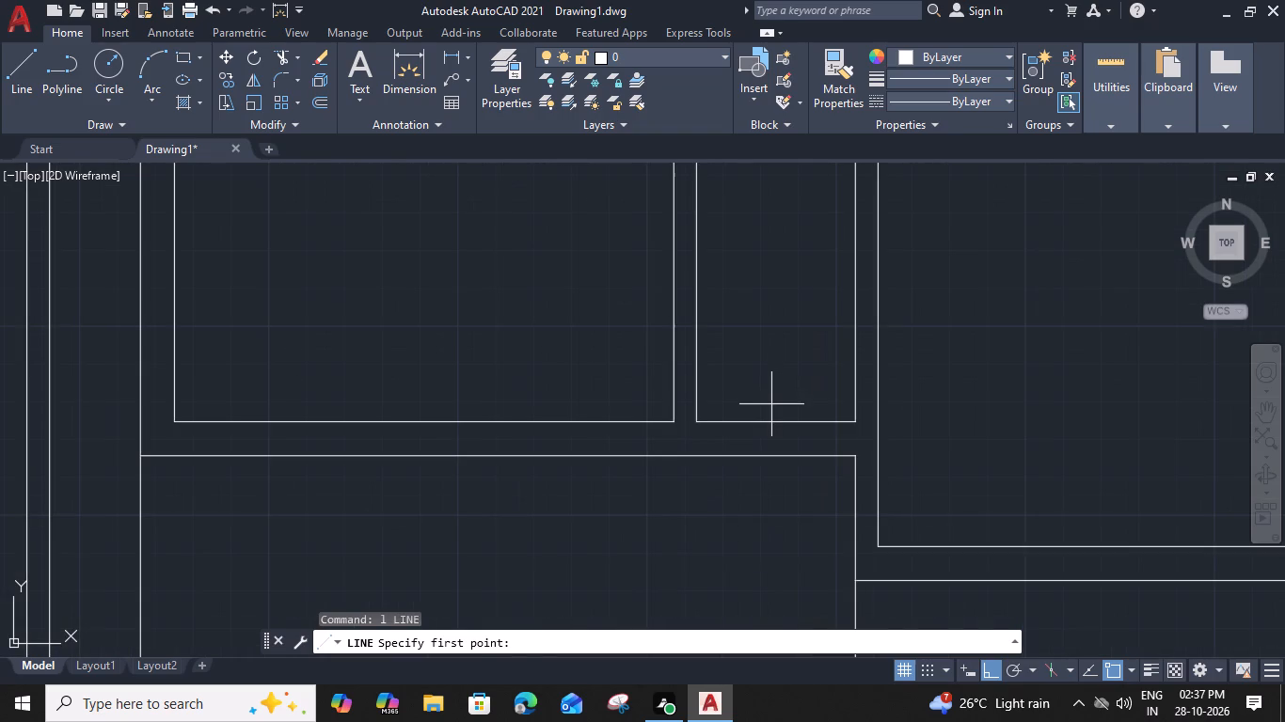
left_click(778, 420)
left_click(781, 454)
key("space")
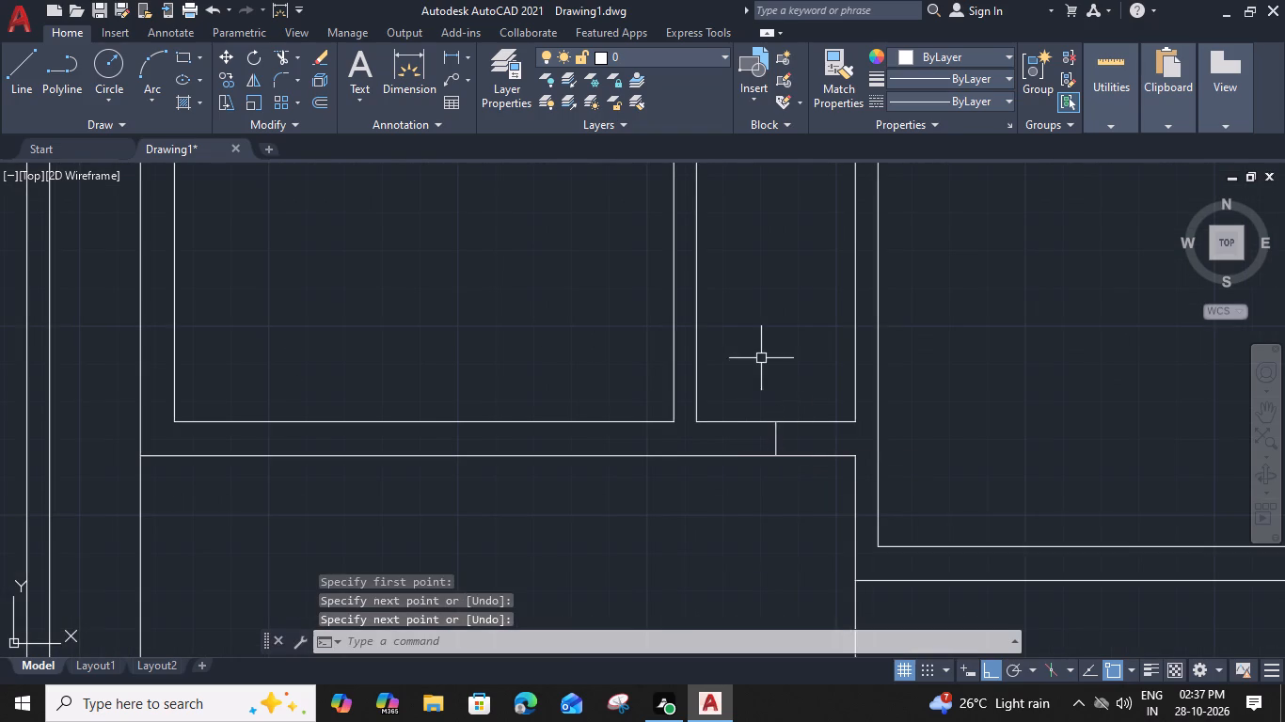
Draw a vertical line across the wall from the upper-right inner corner of the left middle room to its outer line.
scroll(762, 365, "down", 1)
middle_click_drag(762, 393, 734, 721)
scroll(685, 400, "up", 2)
key("space")
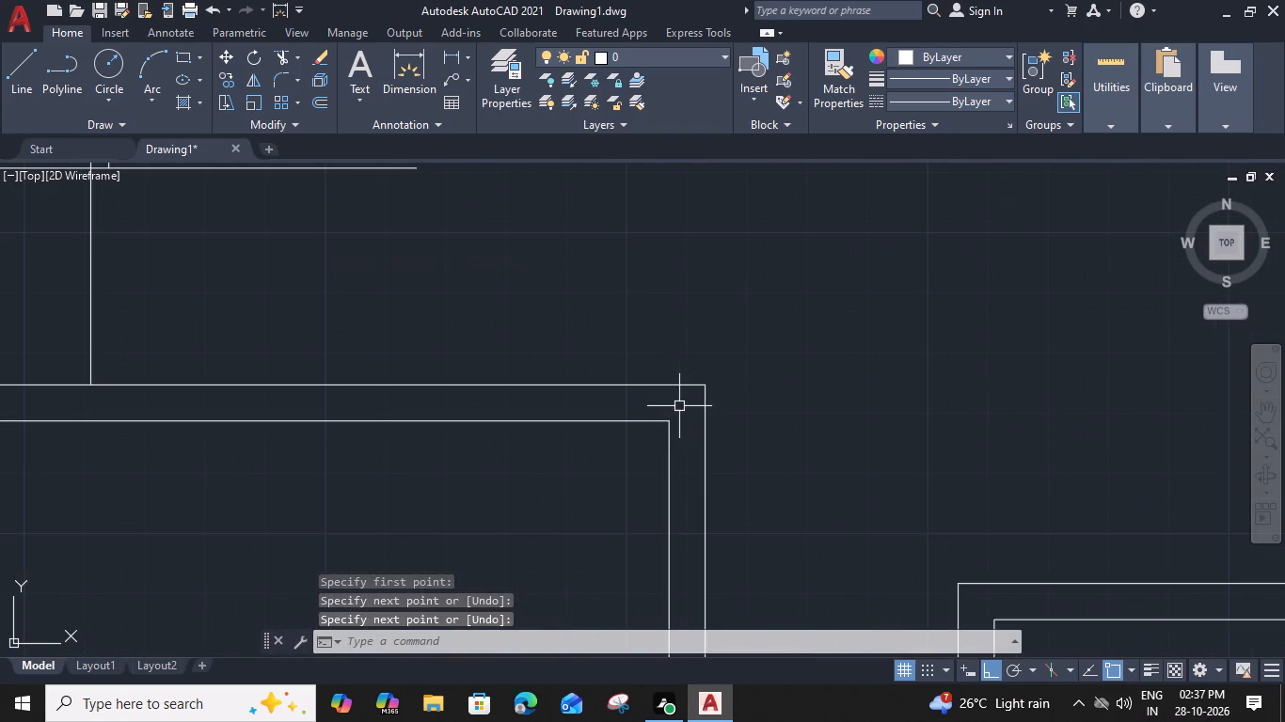
left_click(666, 422)
left_click(669, 379)
key("space")
Draw a vertical line across the wall from the upper-left inner corner of the room right of the passage to its outer line.
scroll(669, 379, "down", 3)
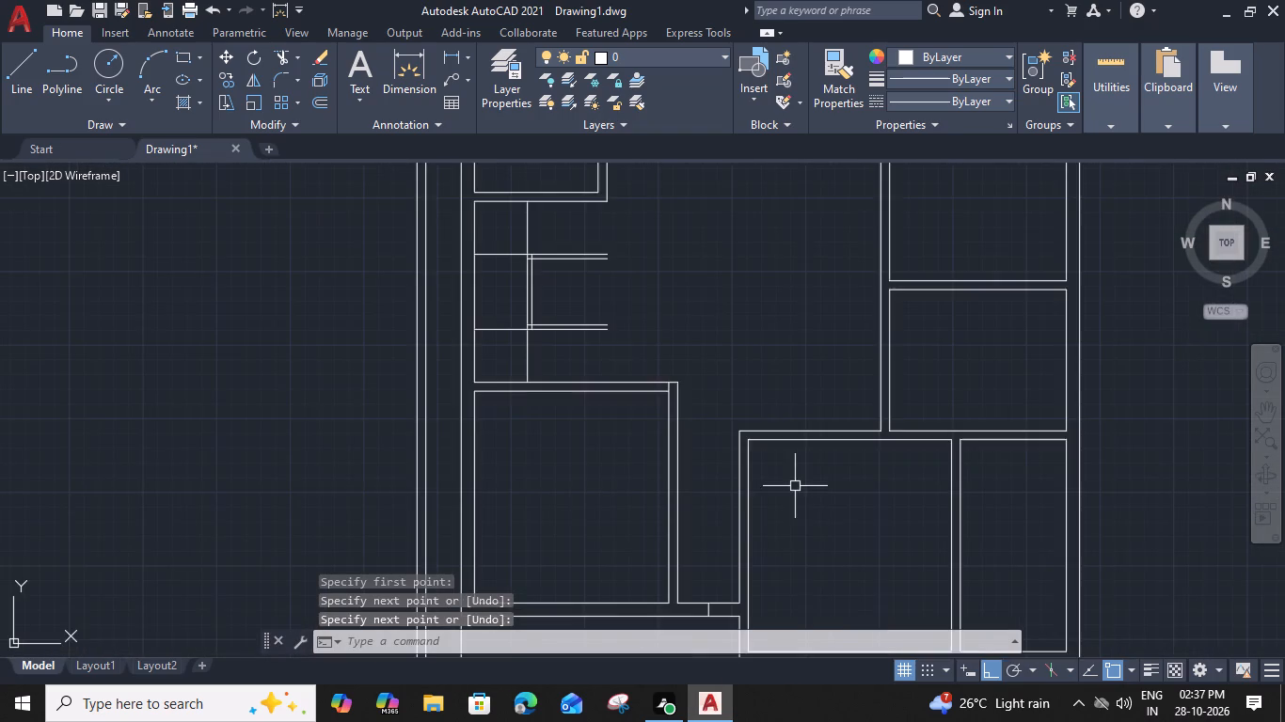
scroll(798, 473, "up", 2)
key("space")
left_click(677, 394)
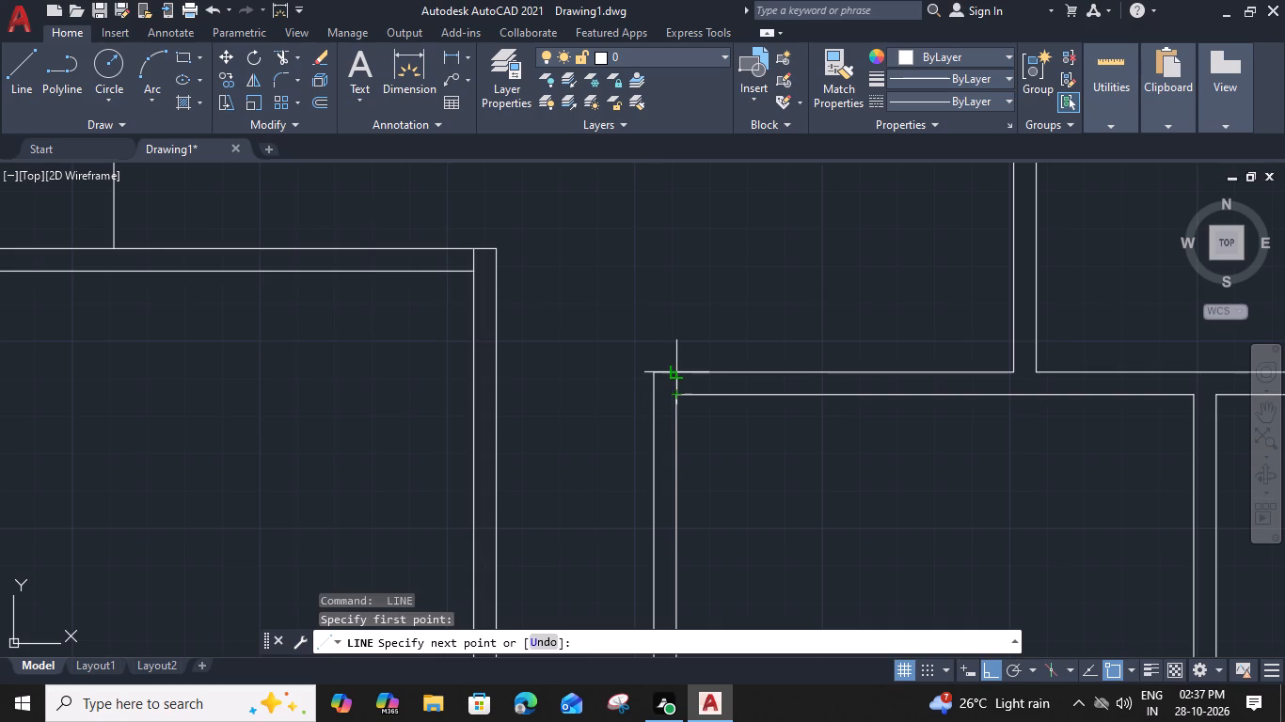
left_click(682, 372)
key("space")
Draw a short horizontal line across the middle of the wall between the two adjacent rooms right of the passage.
scroll(683, 369, "down", 2)
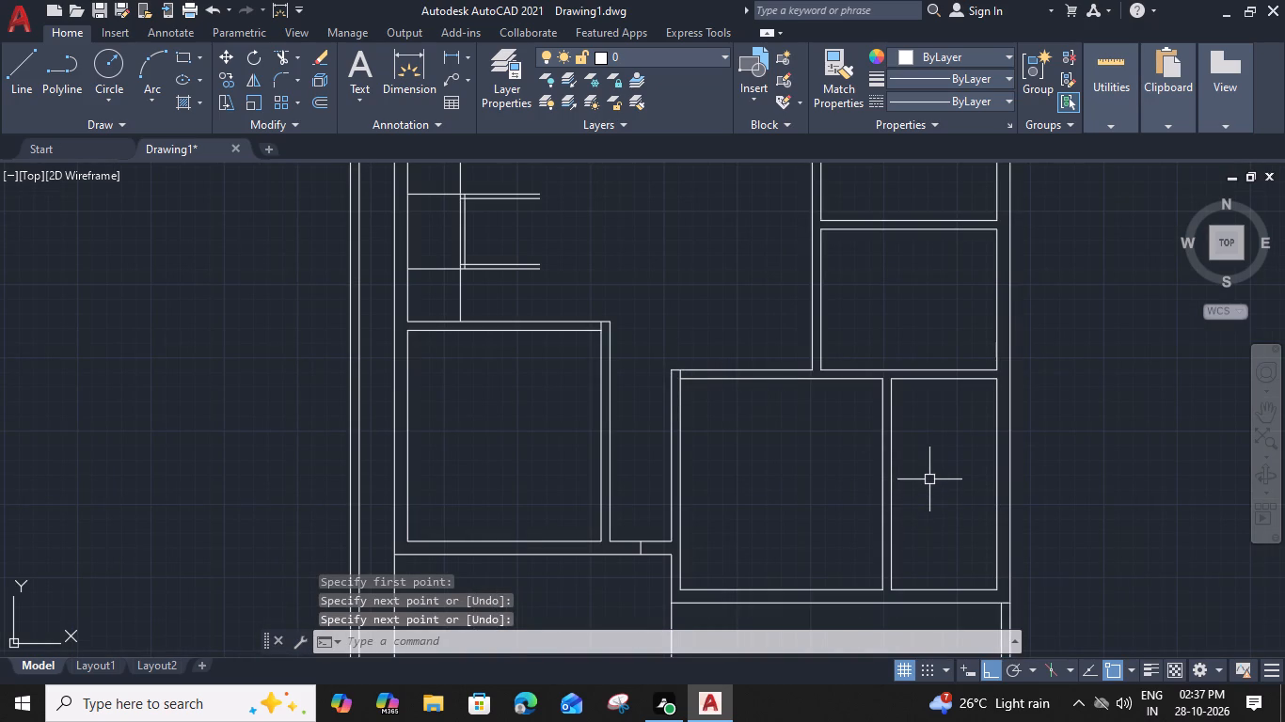
key("space")
scroll(880, 471, "up", 1)
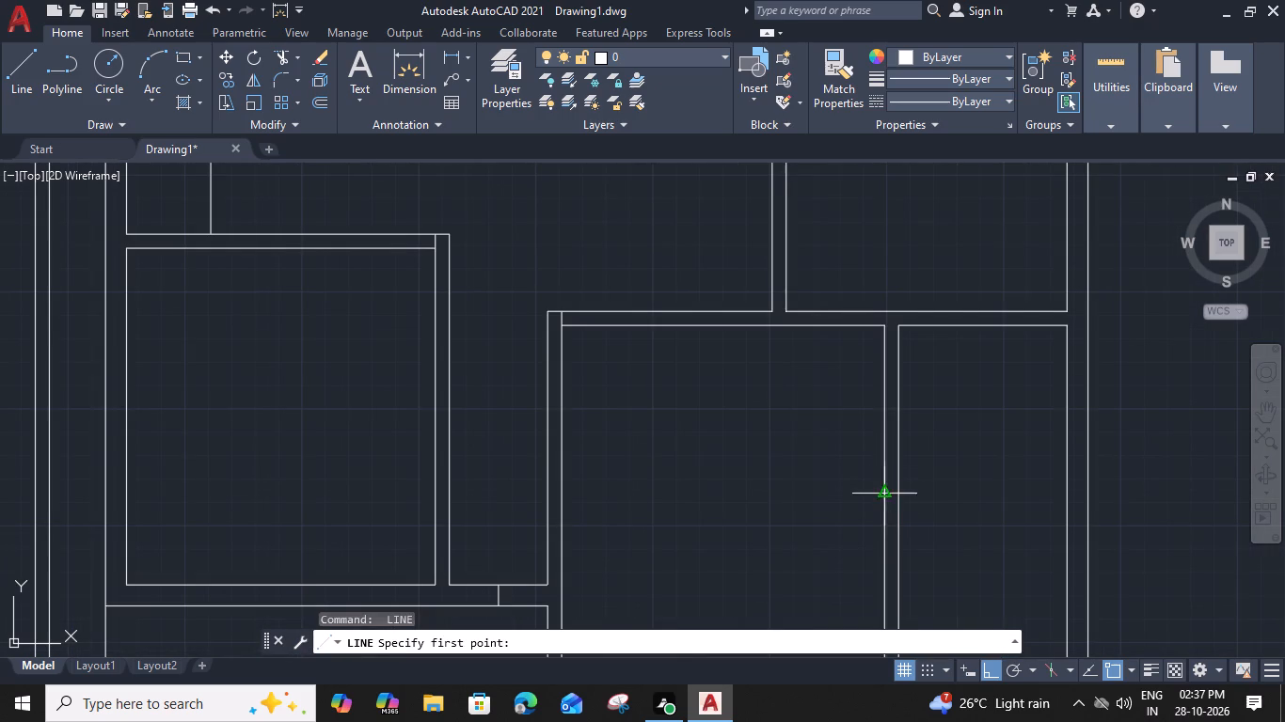
left_click(884, 499)
left_click(900, 497)
key("space")
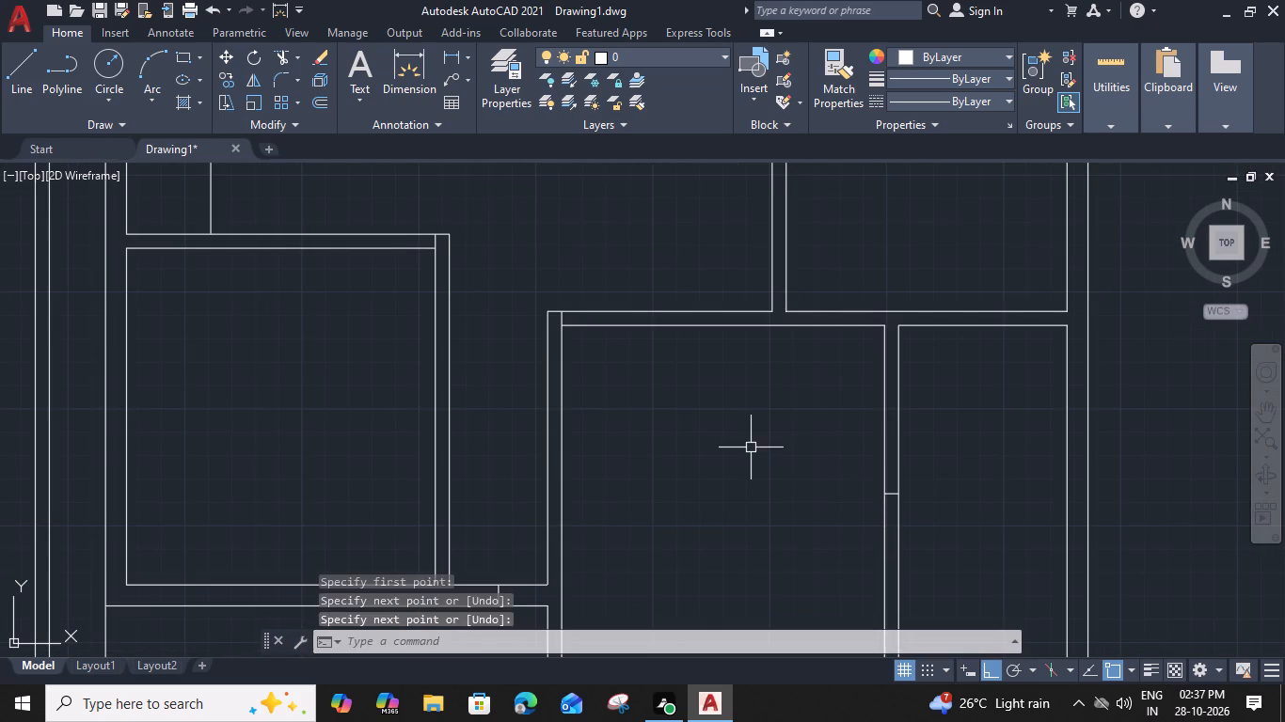
Draw a horizontal line across the wall from the lower-right inner corner of the small room above the stepped niche to its outer line.
middle_click_drag(751, 452, 732, 546)
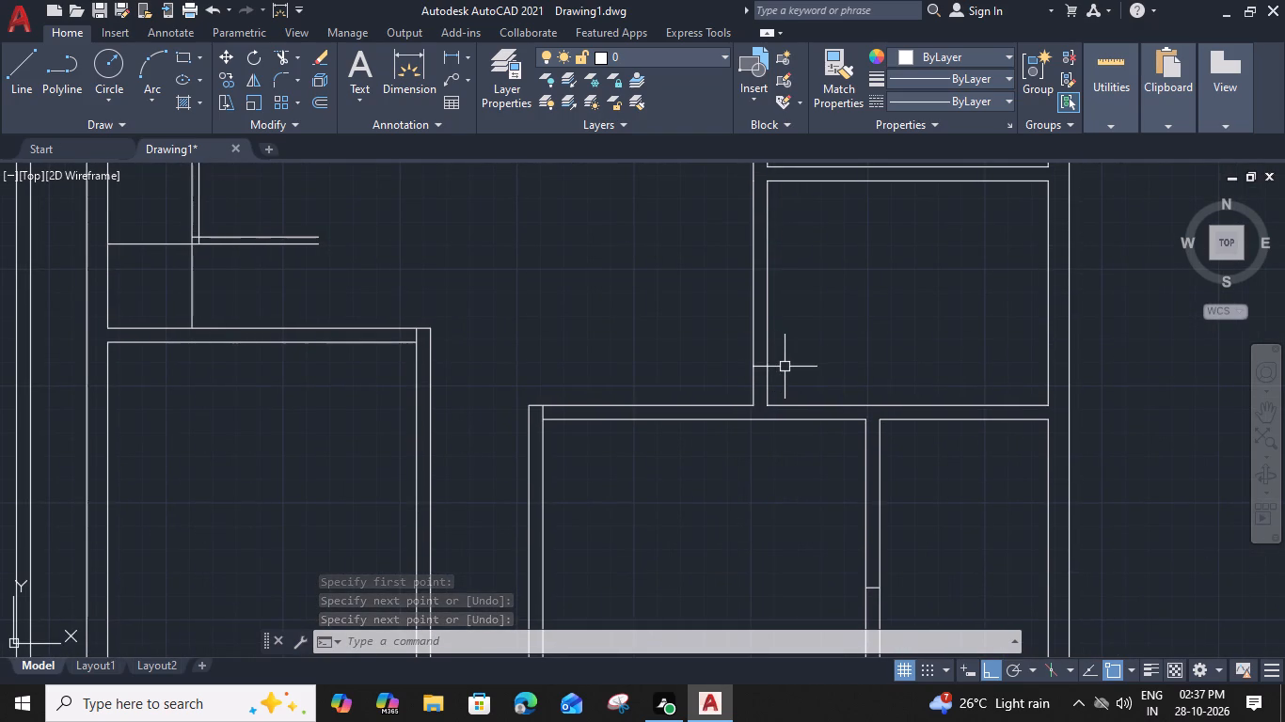
middle_click_drag(785, 369, 773, 484)
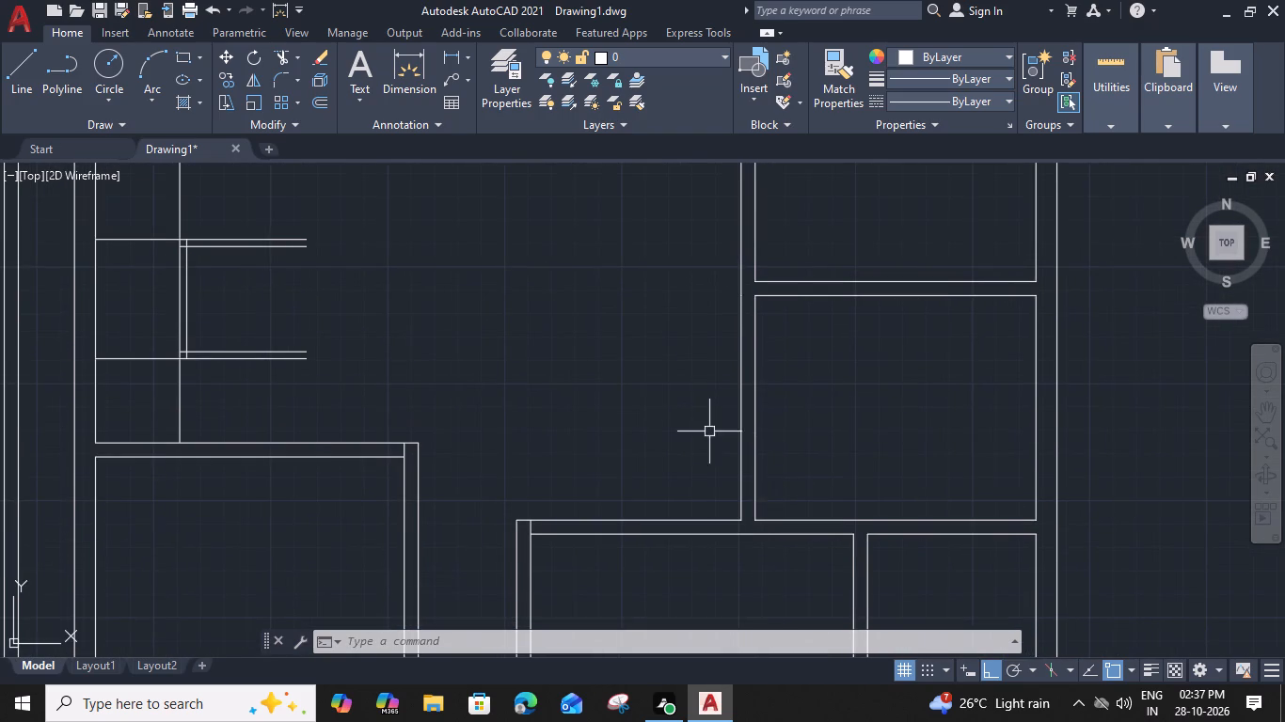
scroll(697, 420, "down", 1)
middle_click_drag(685, 425, 944, 457)
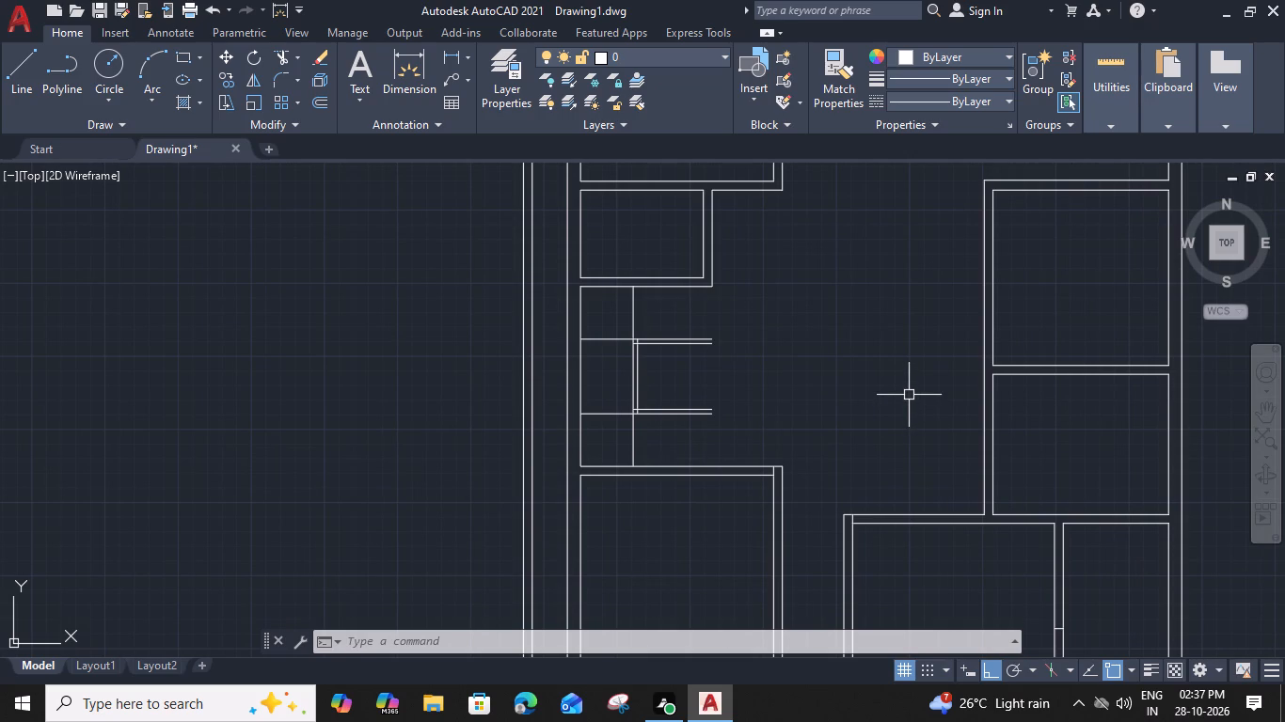
middle_click_drag(742, 442, 706, 385)
middle_click_drag(706, 385, 740, 489)
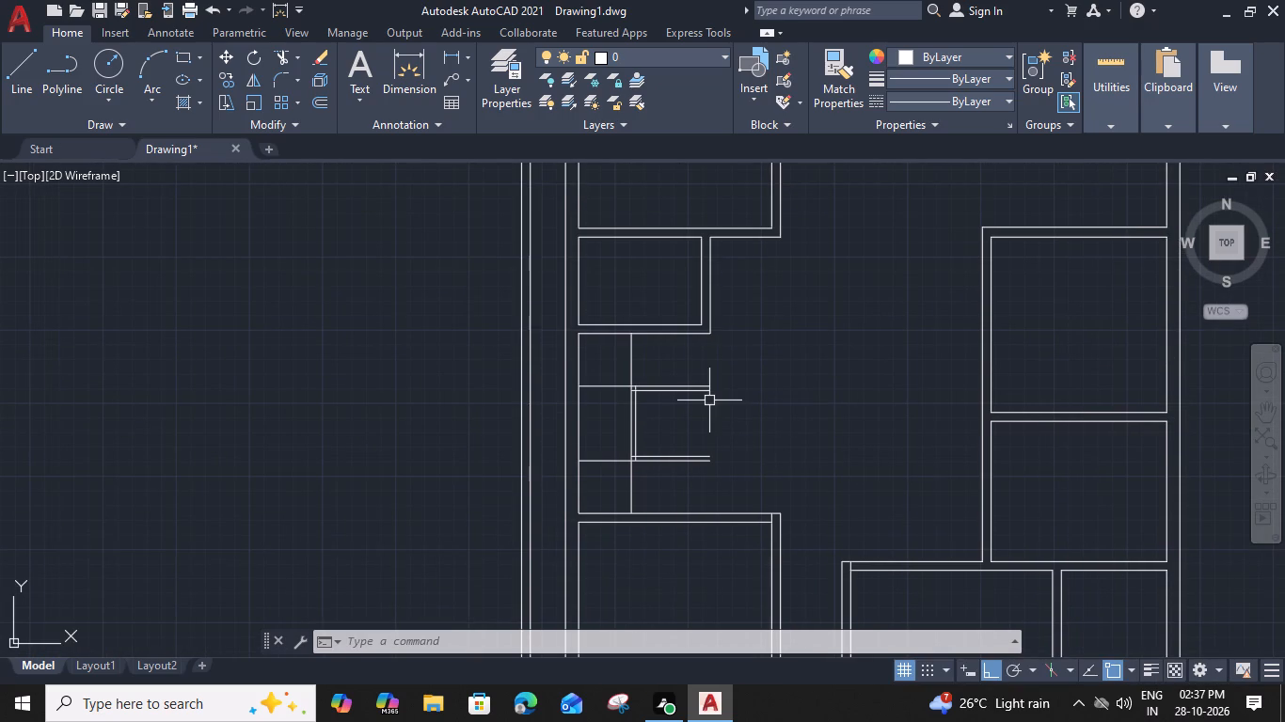
scroll(680, 326, "up", 1)
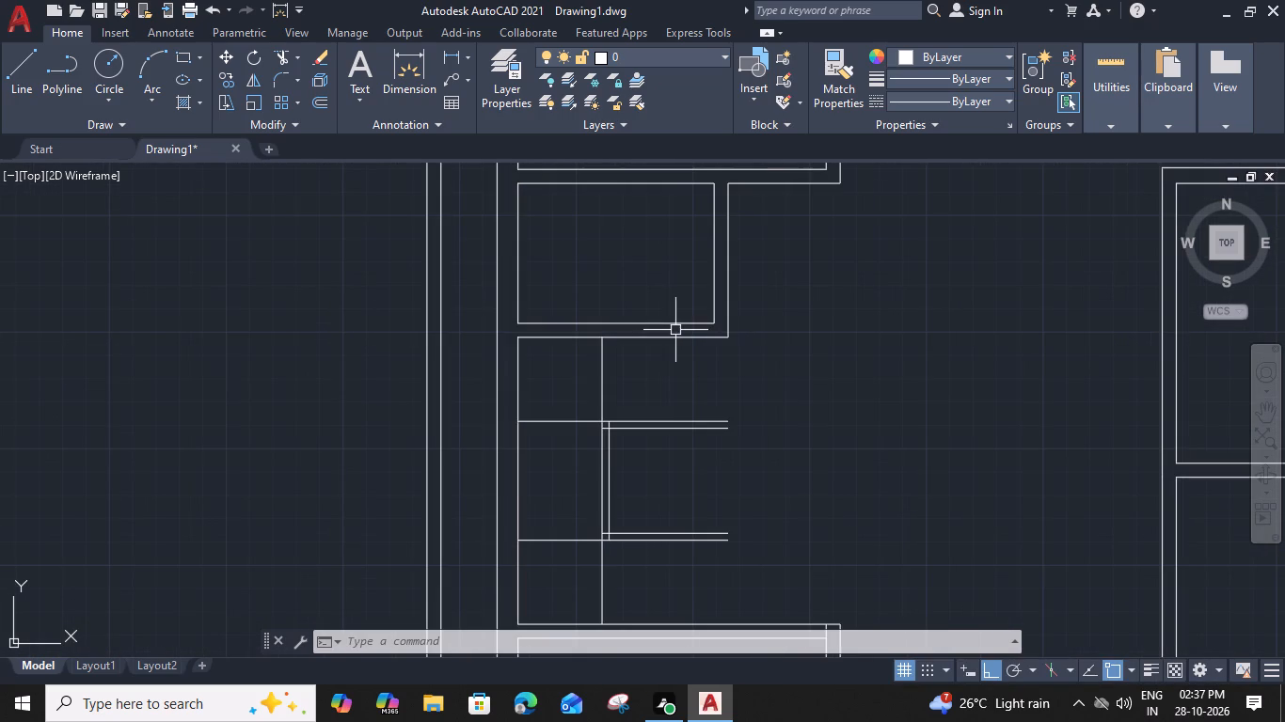
key("space")
left_click(714, 323)
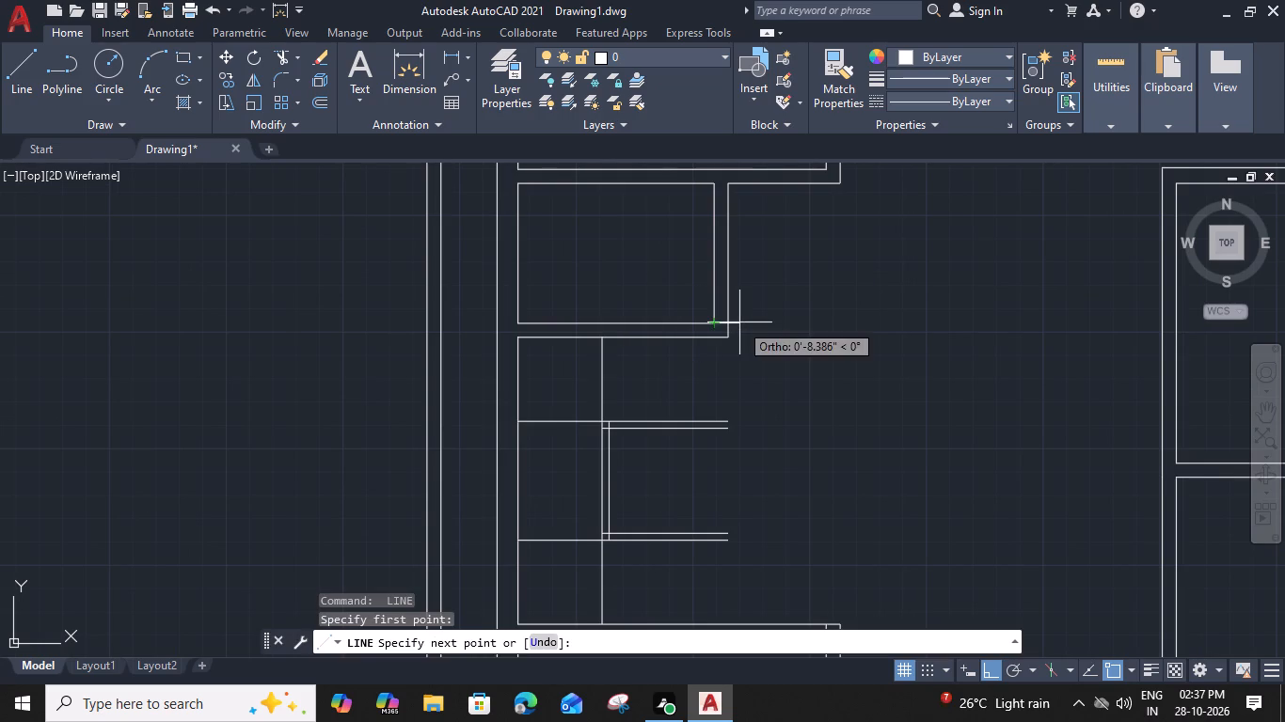
left_click(731, 322)
key("space")
Draw a horizontal line across the right wall from the upper-right inner corner of the large left room above the small room.
middle_click_drag(866, 315, 773, 556)
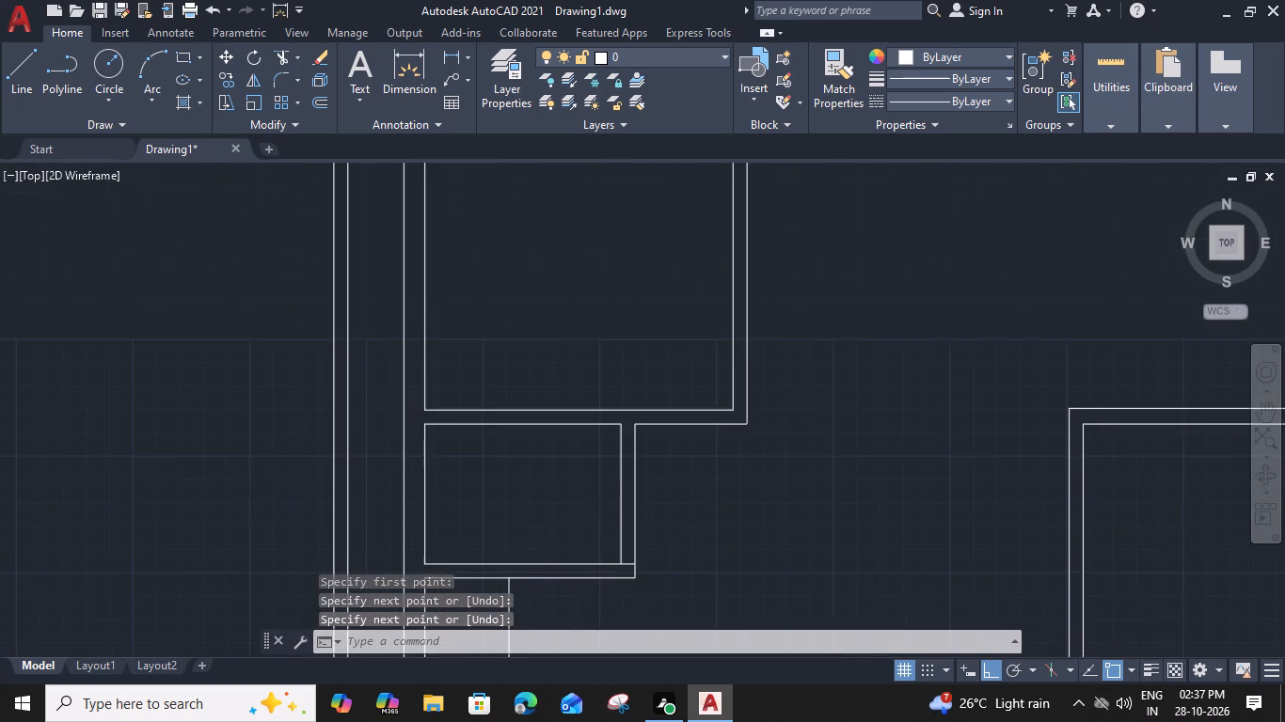
middle_click_drag(773, 556, 743, 559)
middle_click_drag(703, 427, 623, 552)
key("space")
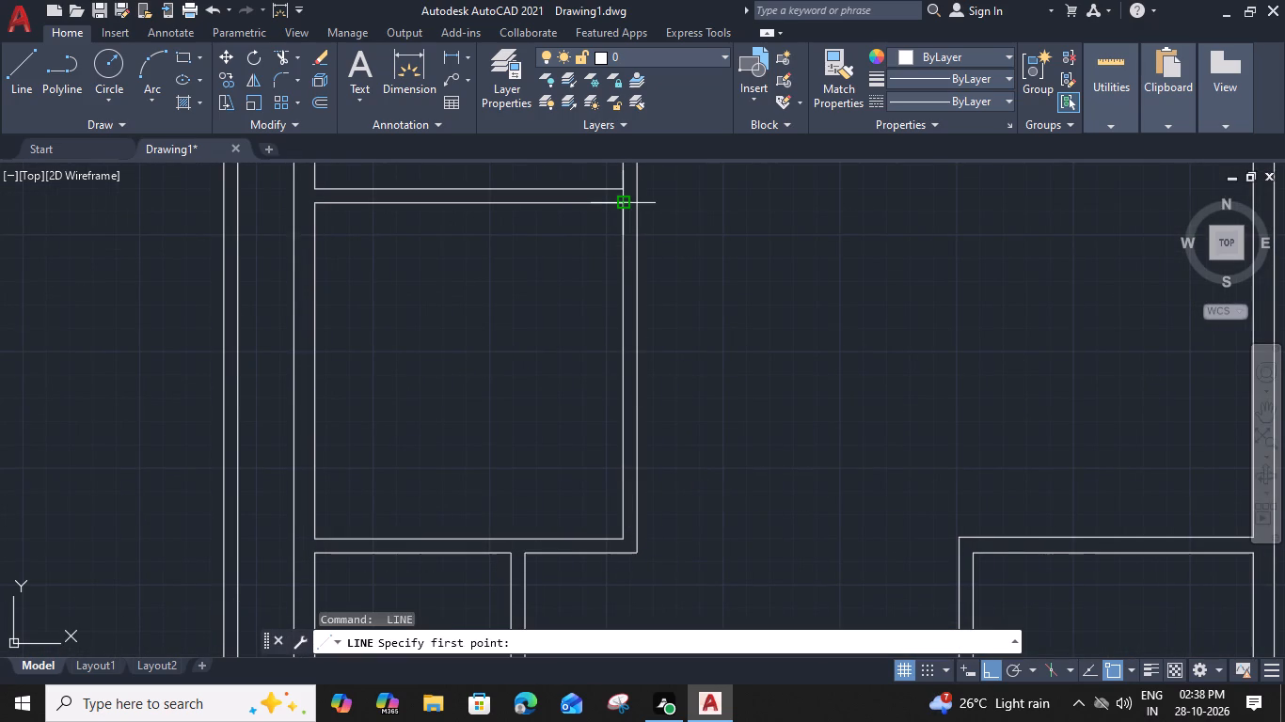
left_click(624, 200)
left_click(635, 200)
key("space")
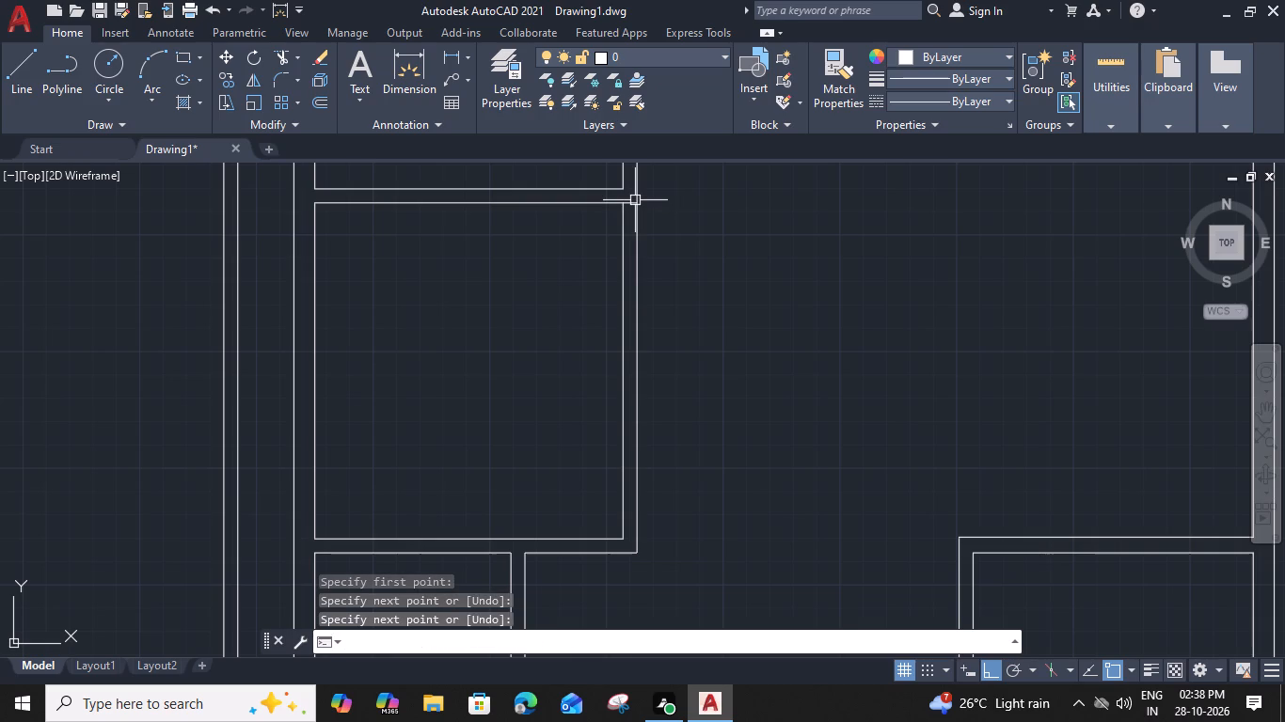
Draw a horizontal line across the right wall from the lower-right inner corner of the next room up on the left side.
middle_click_drag(696, 293, 662, 491)
key("space")
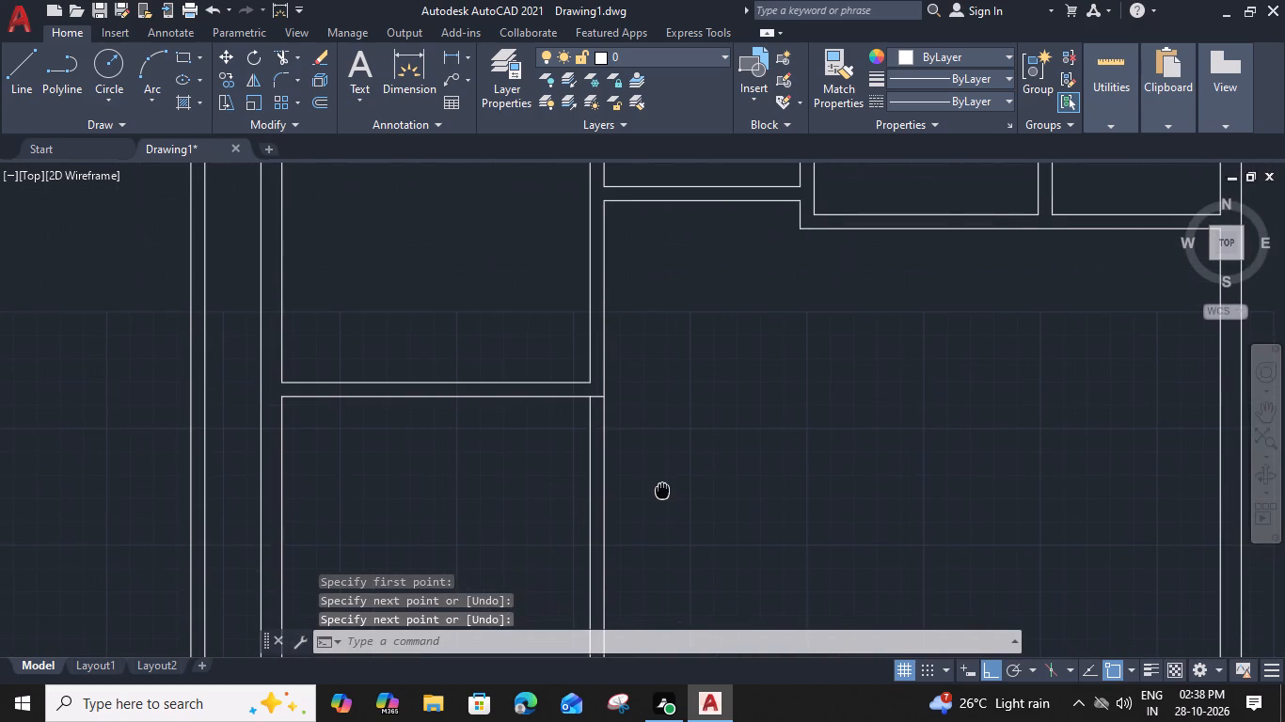
left_click(595, 384)
left_click(605, 384)
key("space")
middle_click_drag(685, 344, 680, 442)
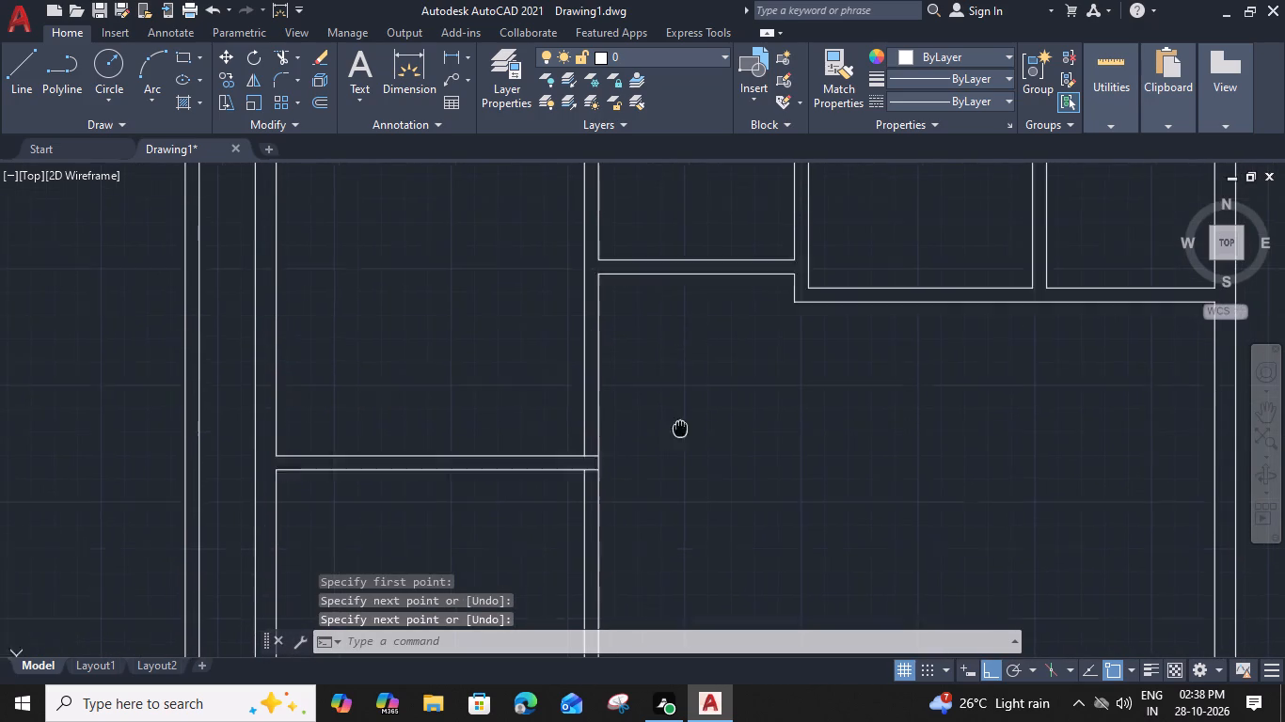
middle_click_drag(680, 442, 675, 462)
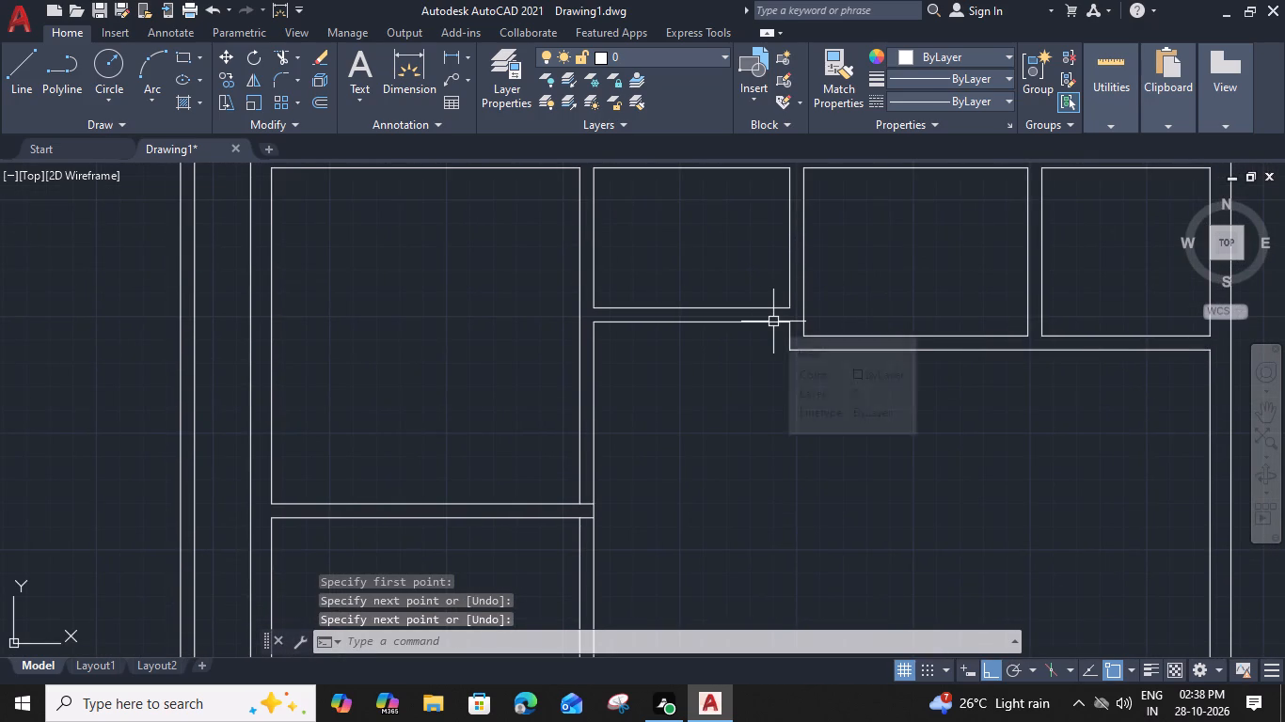
Draw a short vertical line closing the right end of the wall below the second room in the top row.
key("space")
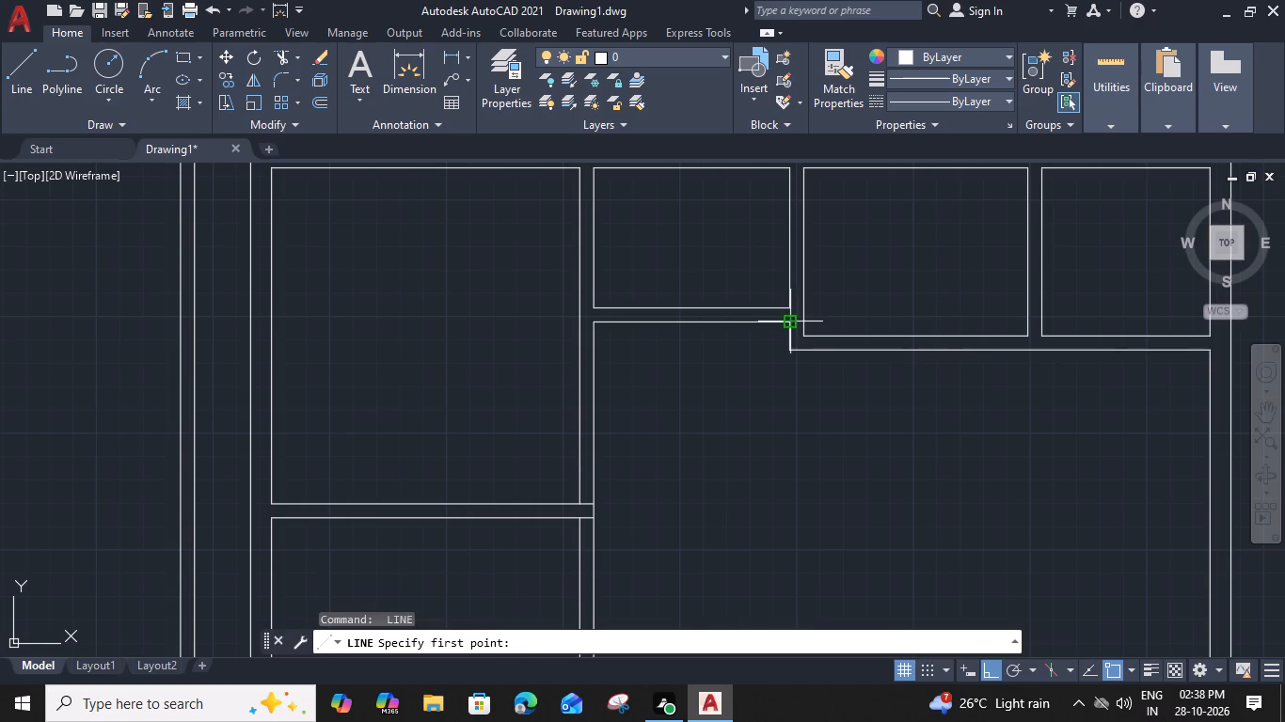
left_click(790, 326)
left_click(790, 311)
key("space")
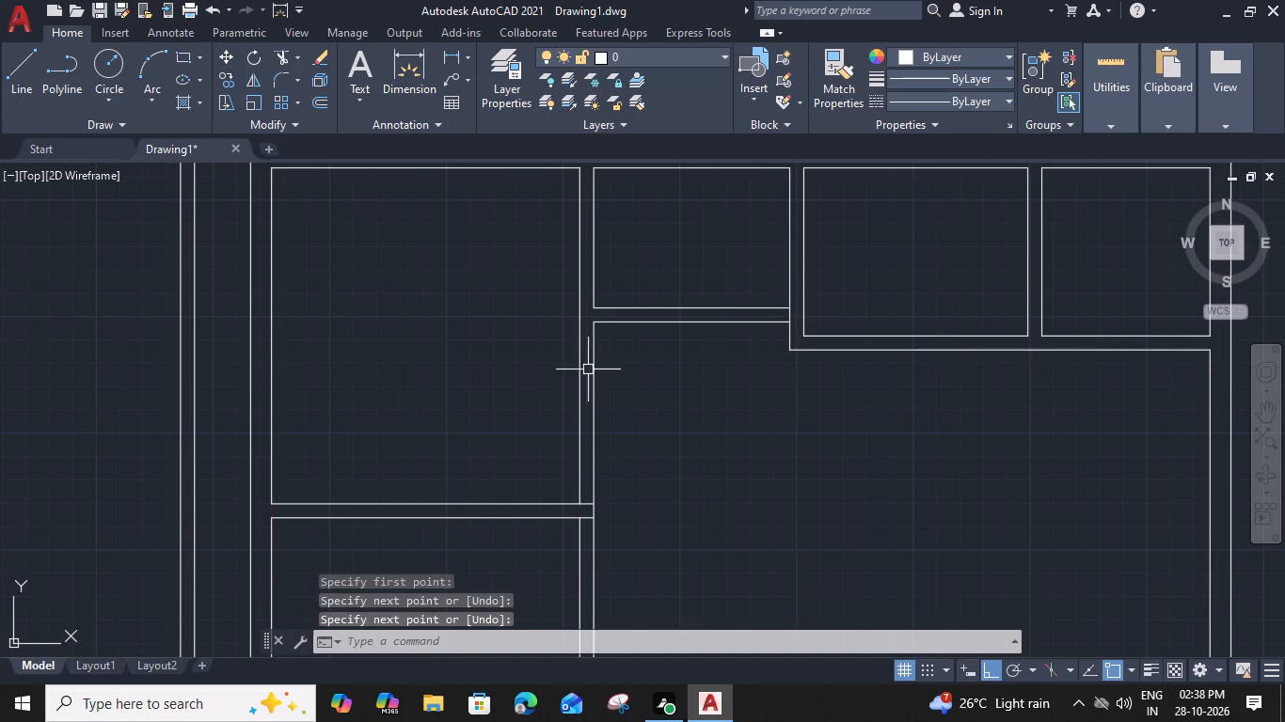
Draw a short vertical line across the bottom wall of the third top-row room at the midpoint of its inner edge.
middle_click_drag(591, 375, 697, 438)
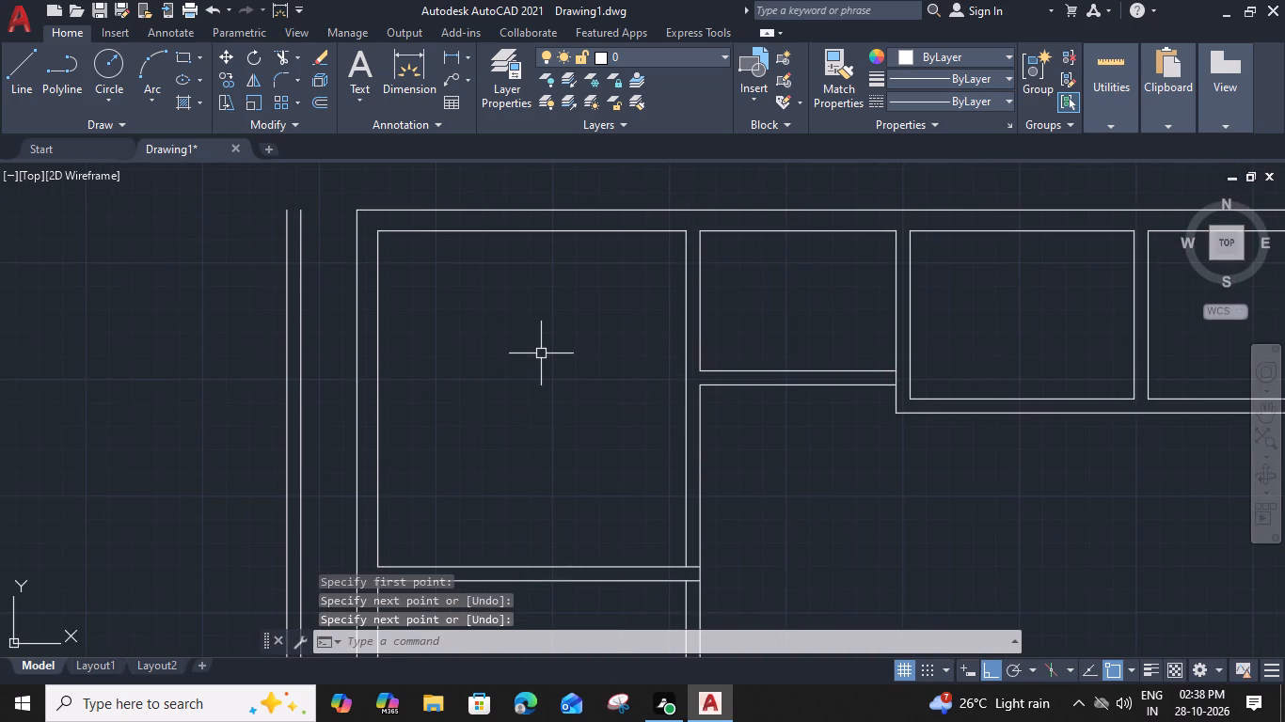
middle_click_drag(773, 492, 699, 472)
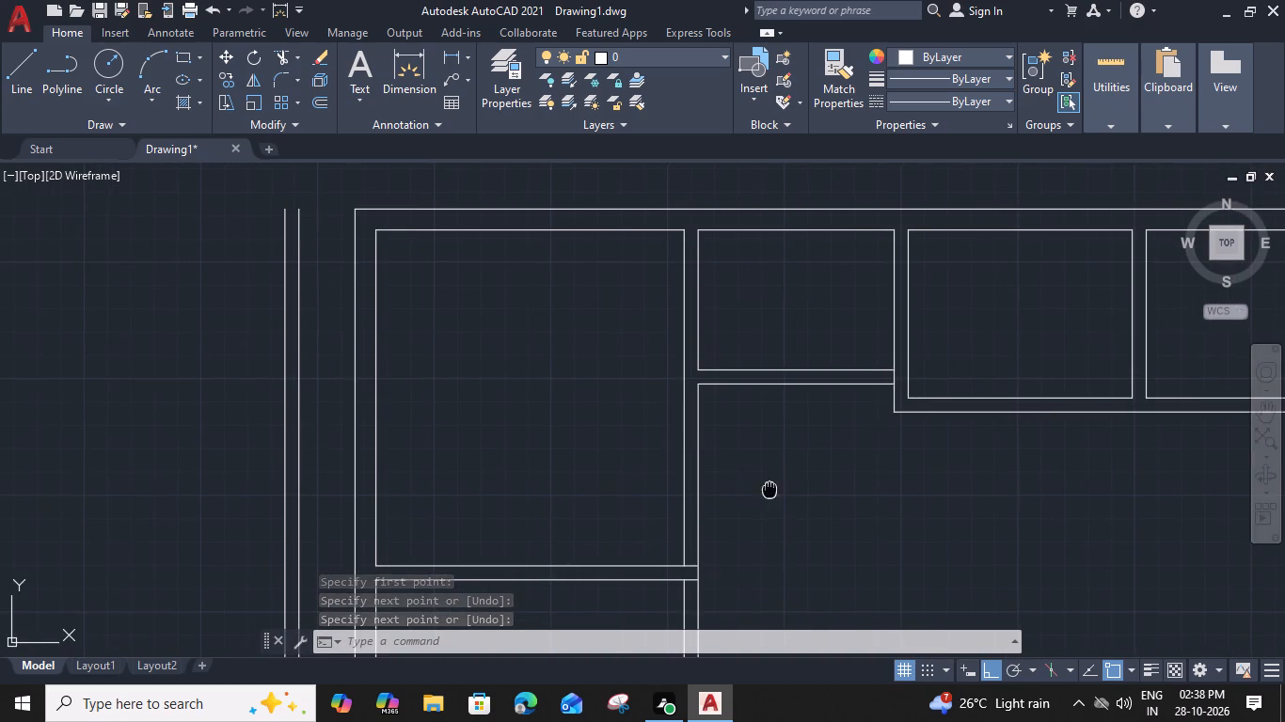
middle_click_drag(699, 472, 554, 473)
key("space")
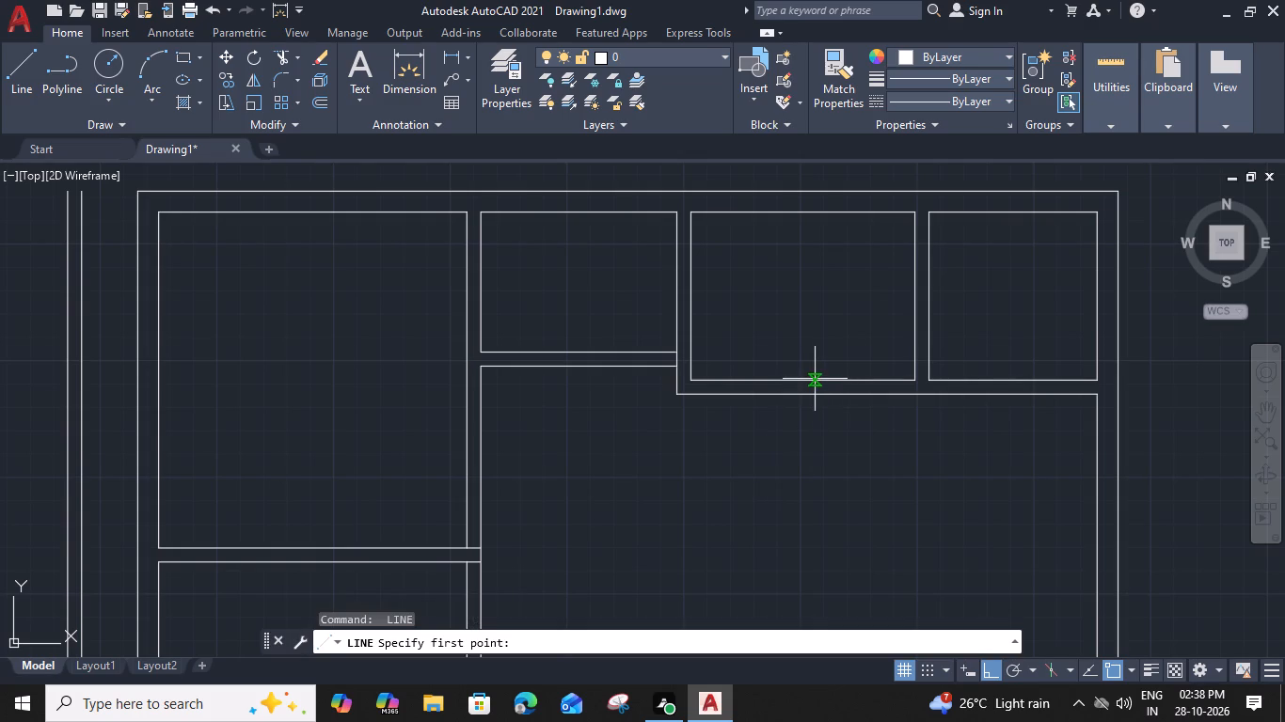
left_click(801, 380)
left_click(805, 396)
key("space")
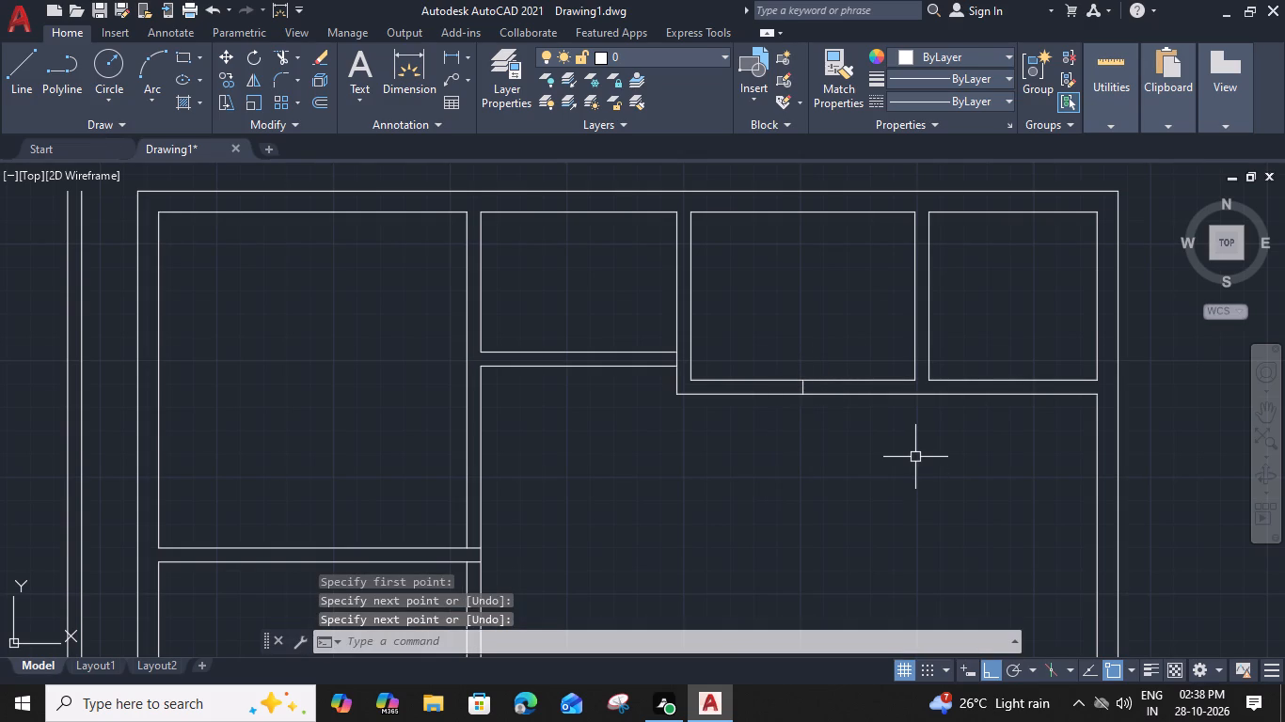
Draw a short horizontal line across the bottom end of the partition between the third and fourth top-row rooms.
middle_click_drag(951, 467, 822, 525)
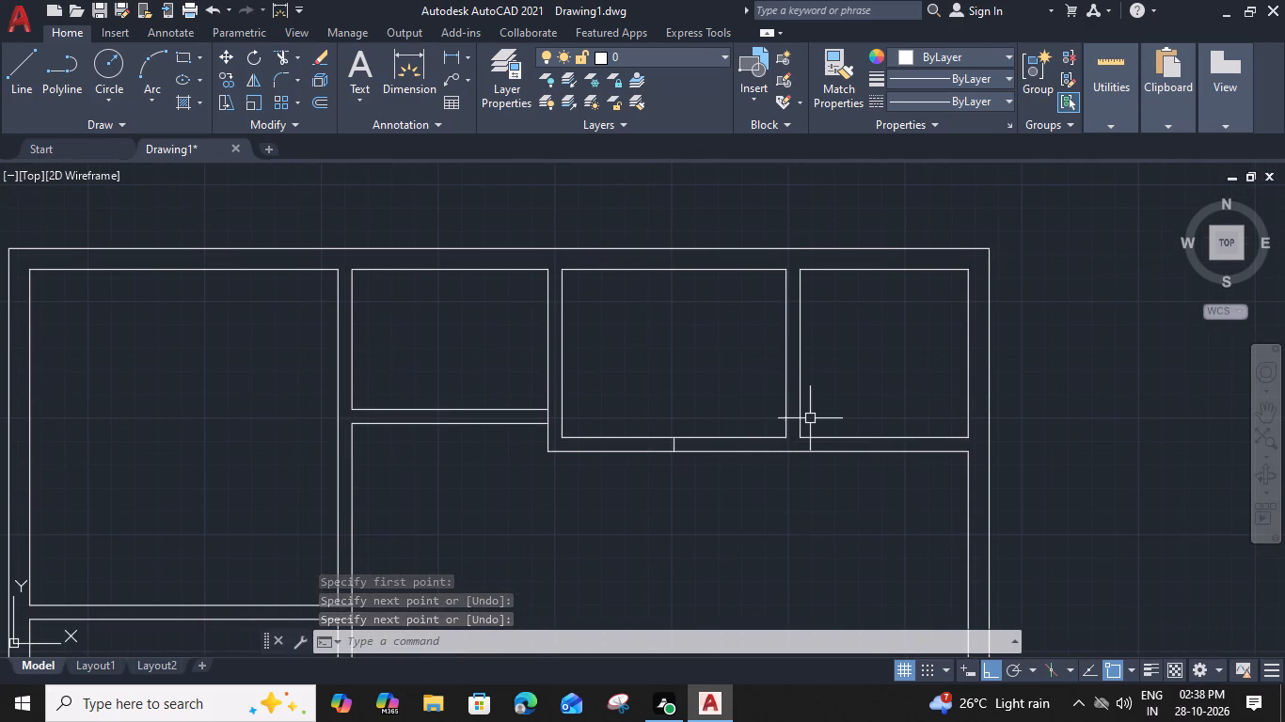
key("space")
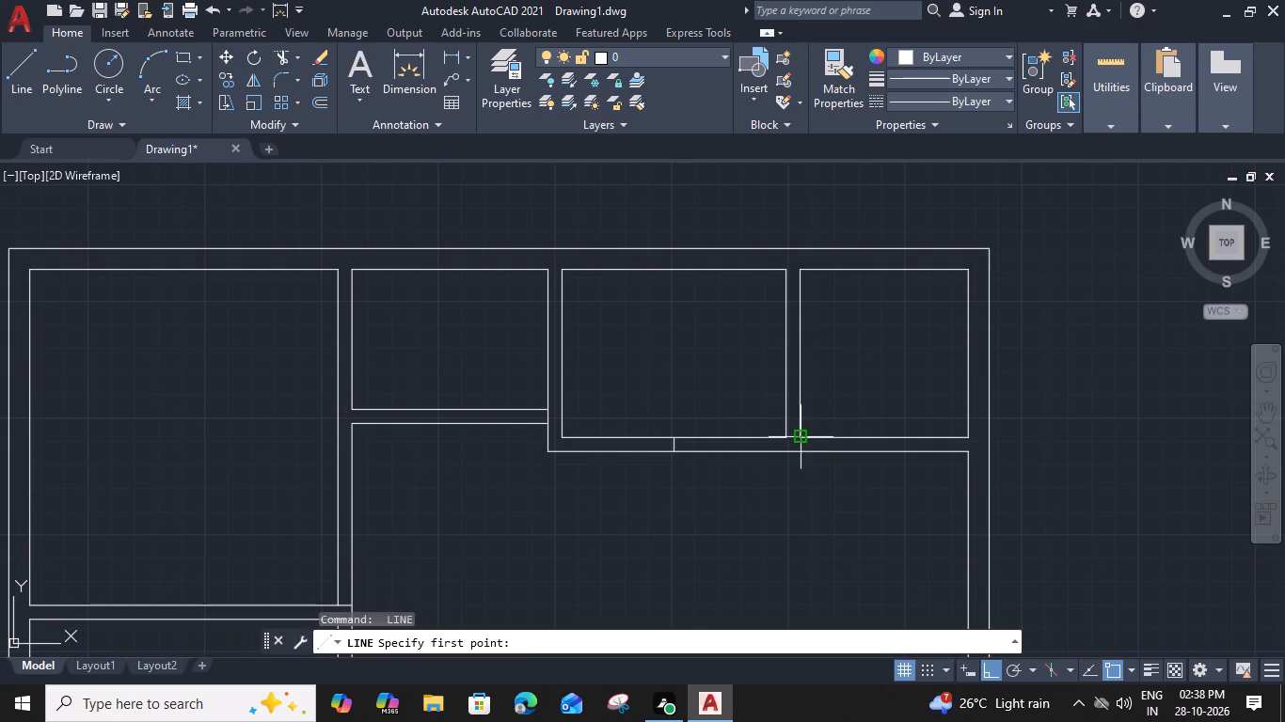
left_click(801, 437)
left_click(788, 438)
key("space")
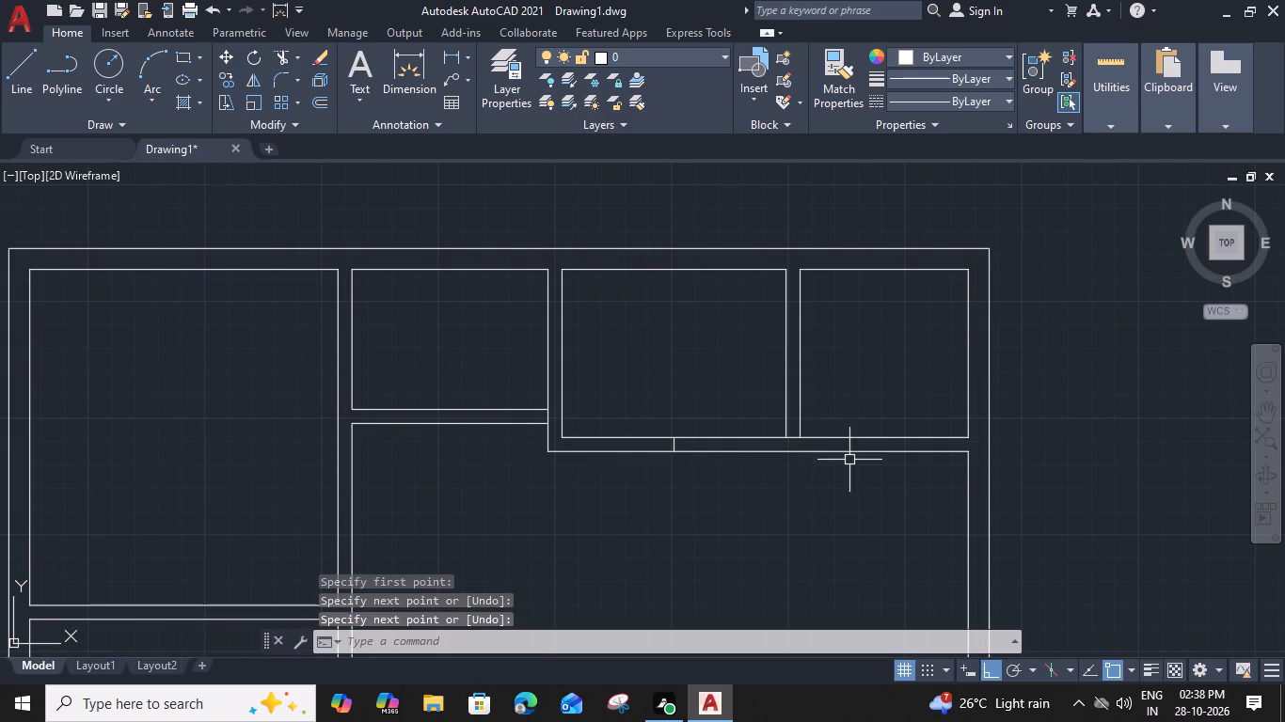
Draw a vertical line across the top outer wall from the upper-right inner corner of the fourth top-row room.
middle_click_drag(919, 369, 863, 454)
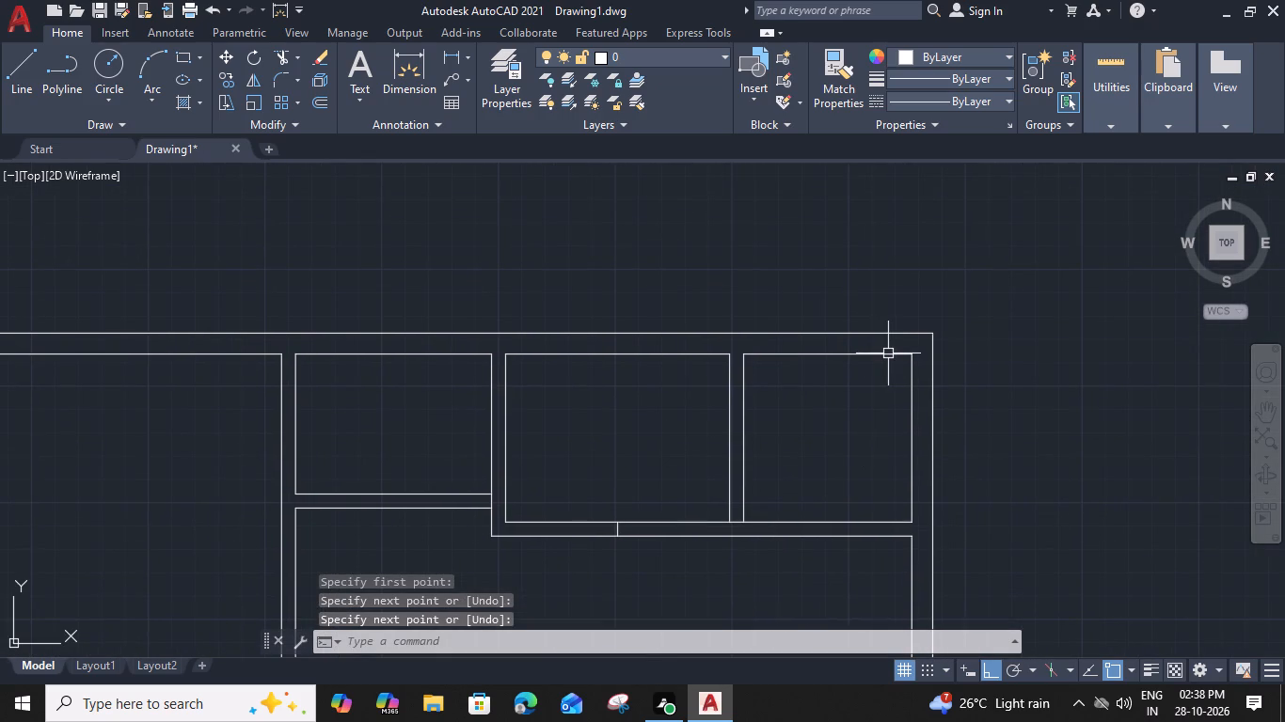
scroll(906, 361, "up", 1)
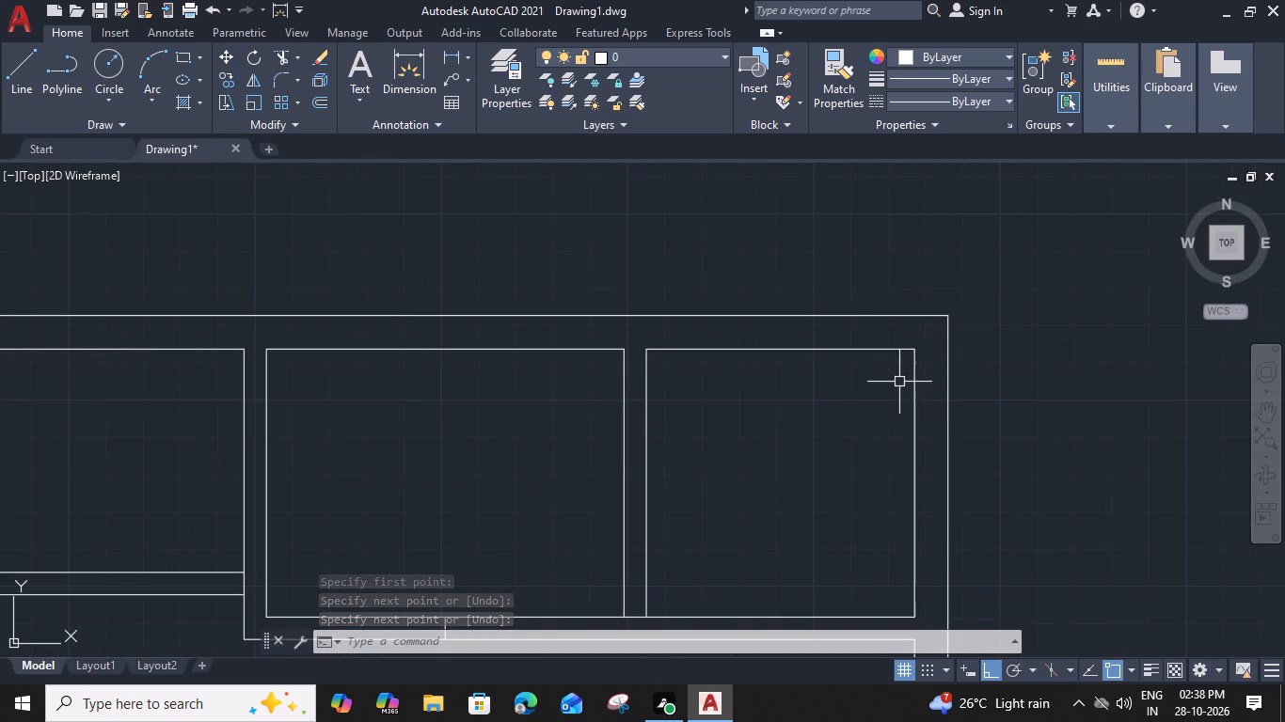
key("space")
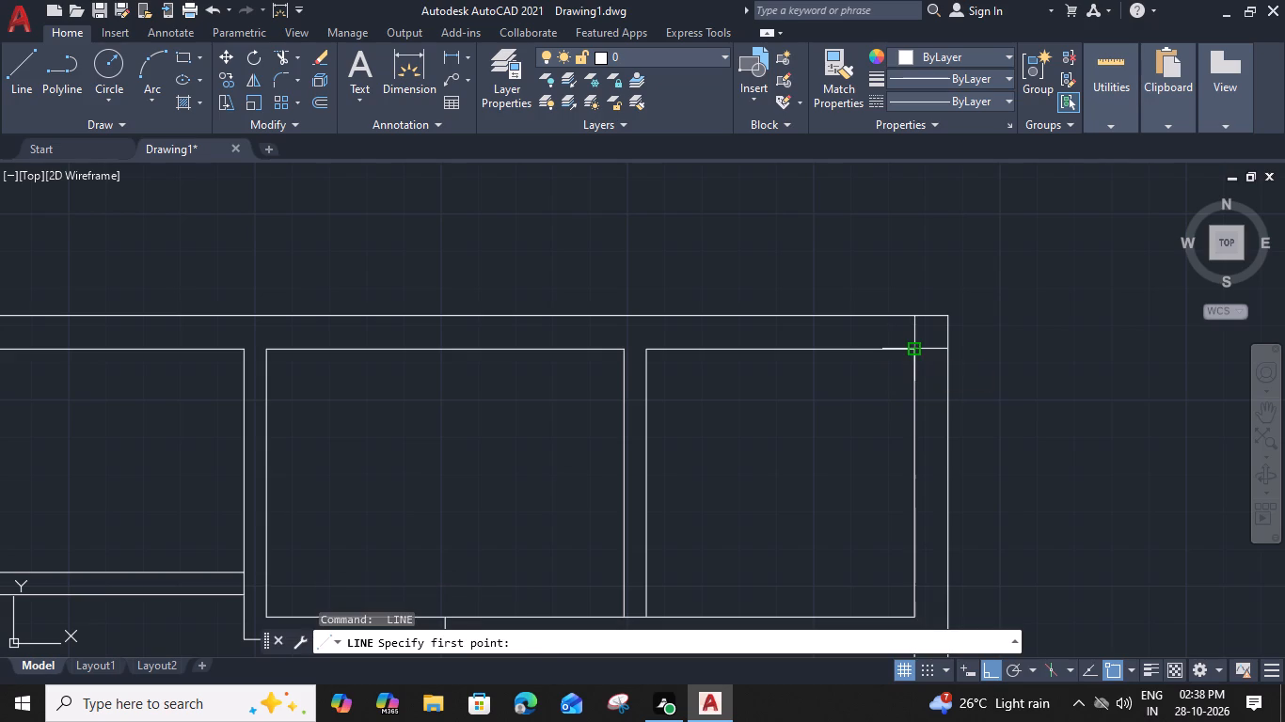
left_click(915, 351)
left_click(913, 316)
key("space")
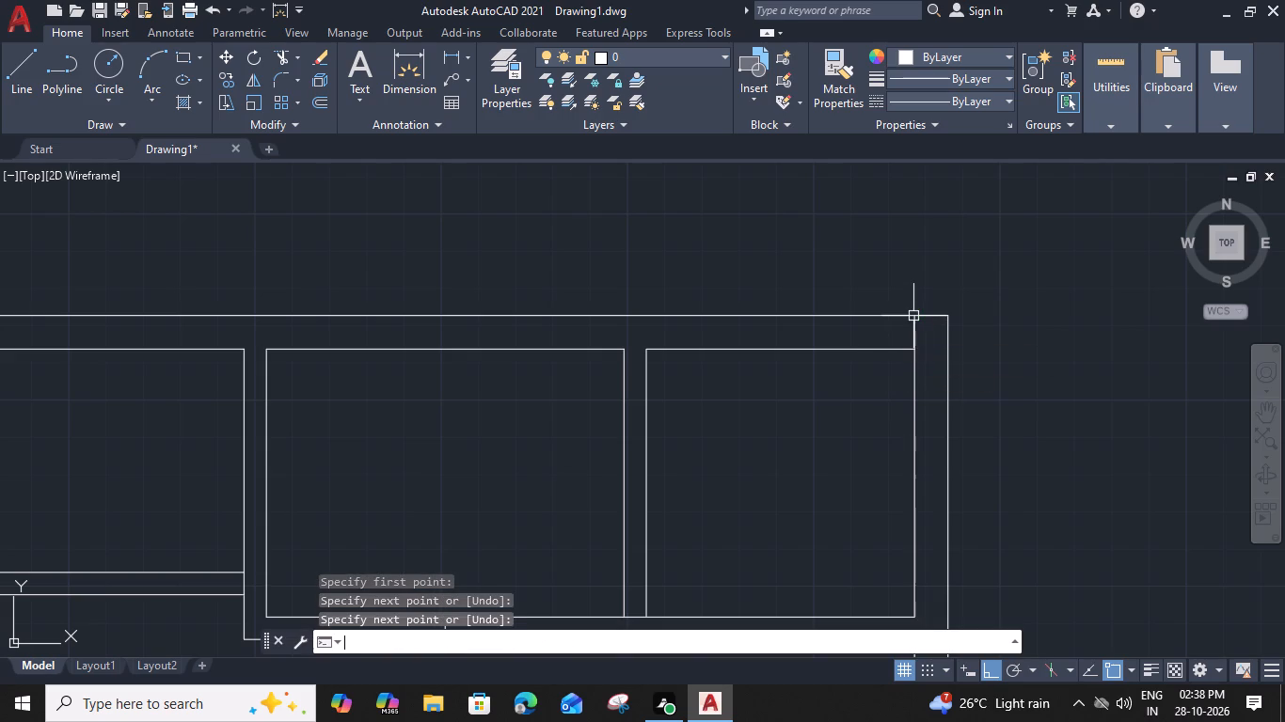
Draw a vertical line across the top wall from the upper-left inner corner of the upper room on the plan's right side.
scroll(913, 316, "down", 3)
middle_click_drag(882, 456, 914, 292)
scroll(907, 401, "down", 1)
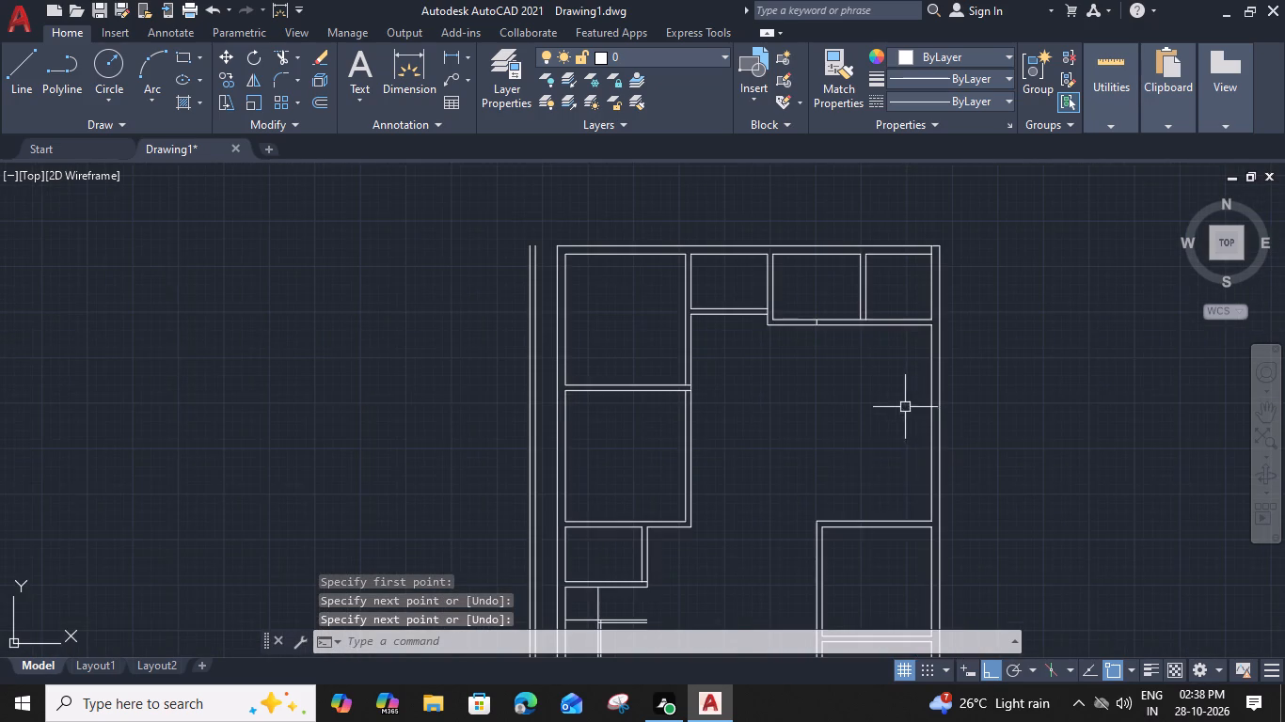
middle_click_drag(880, 464, 904, 368)
scroll(871, 510, "up", 1)
key("space")
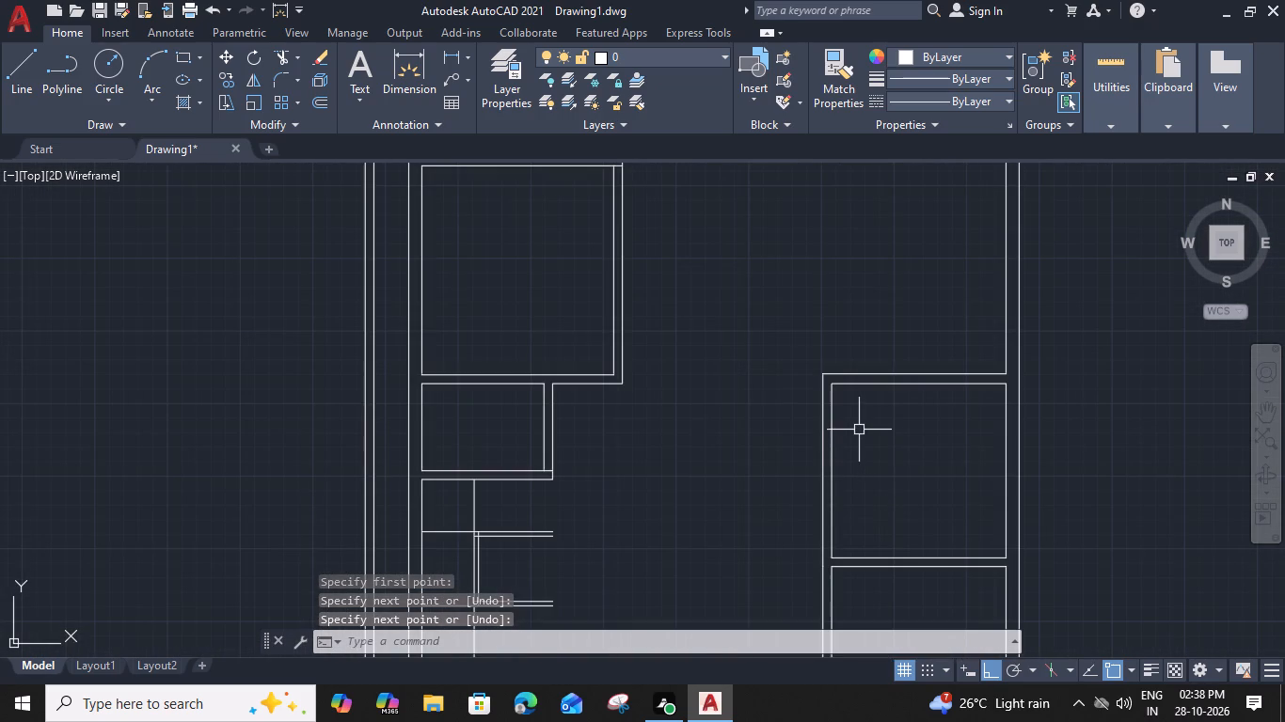
left_click(832, 385)
left_click(835, 371)
key("space")
Copy the square pillar from the plan's lower-right outer corner to its upper-right outer corner.
scroll(864, 464, "down", 2)
middle_click_drag(823, 542, 835, 443)
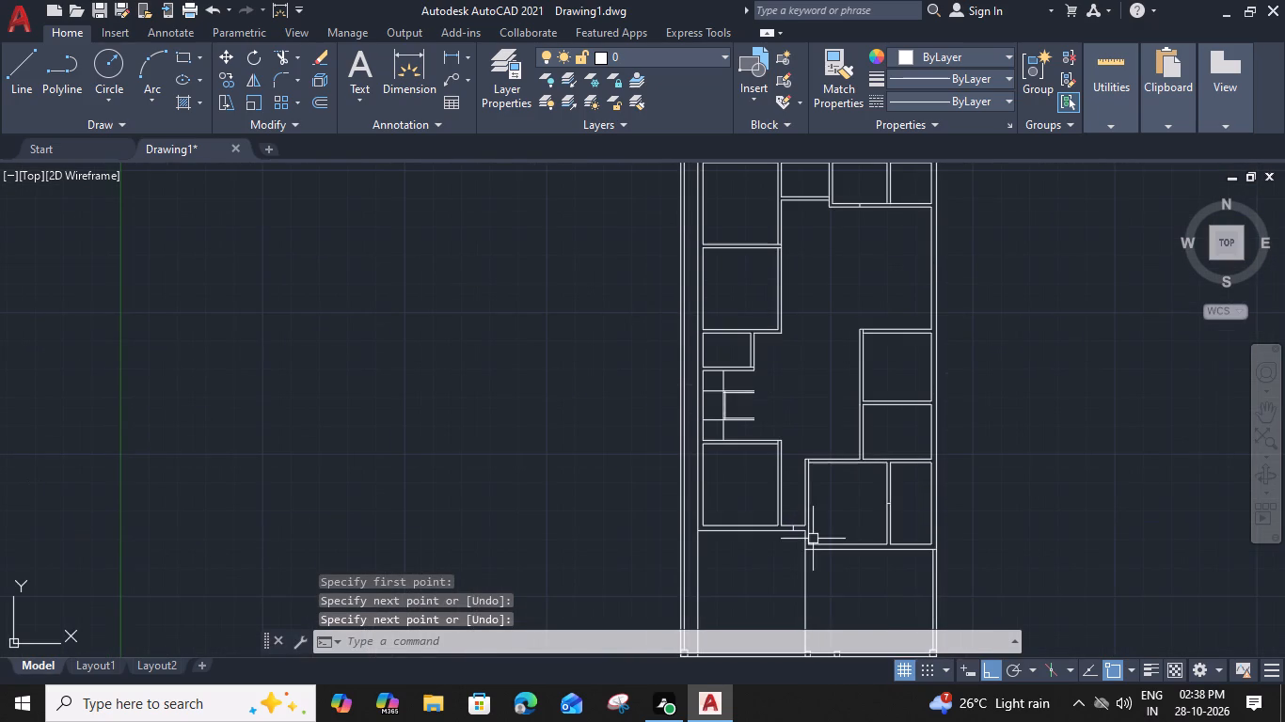
middle_click_drag(843, 581, 847, 407)
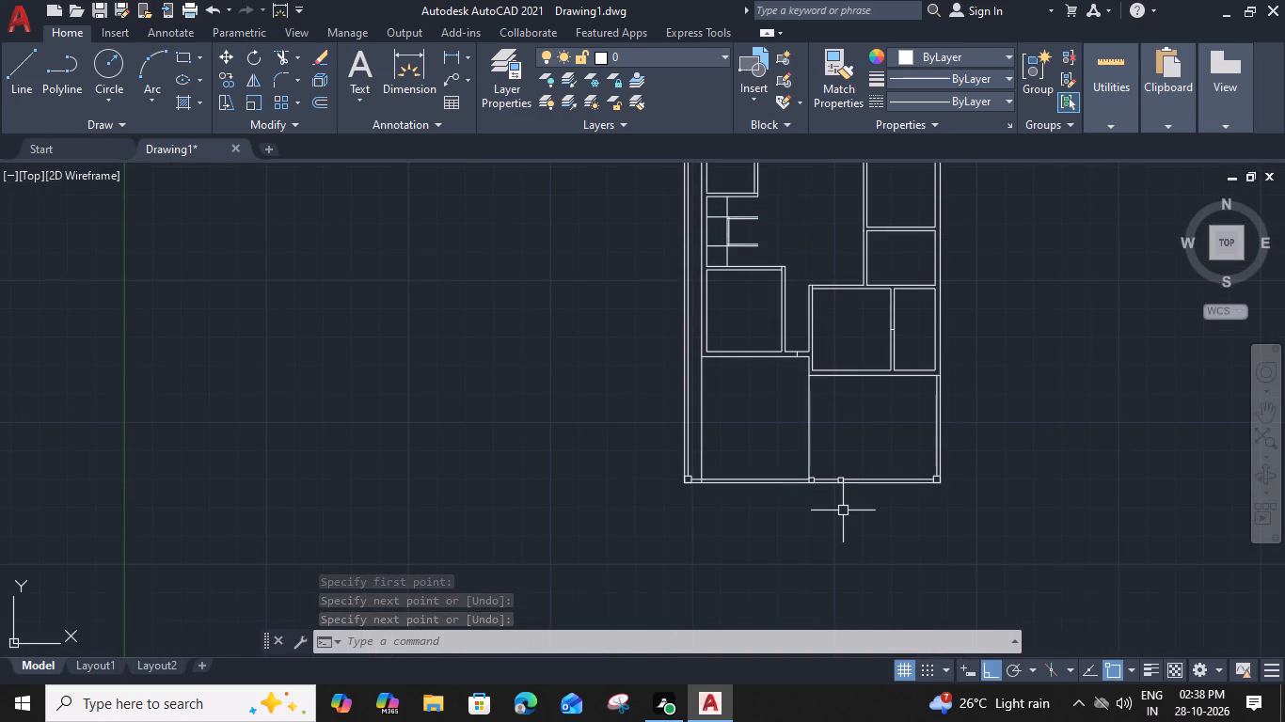
scroll(931, 463, "up", 4)
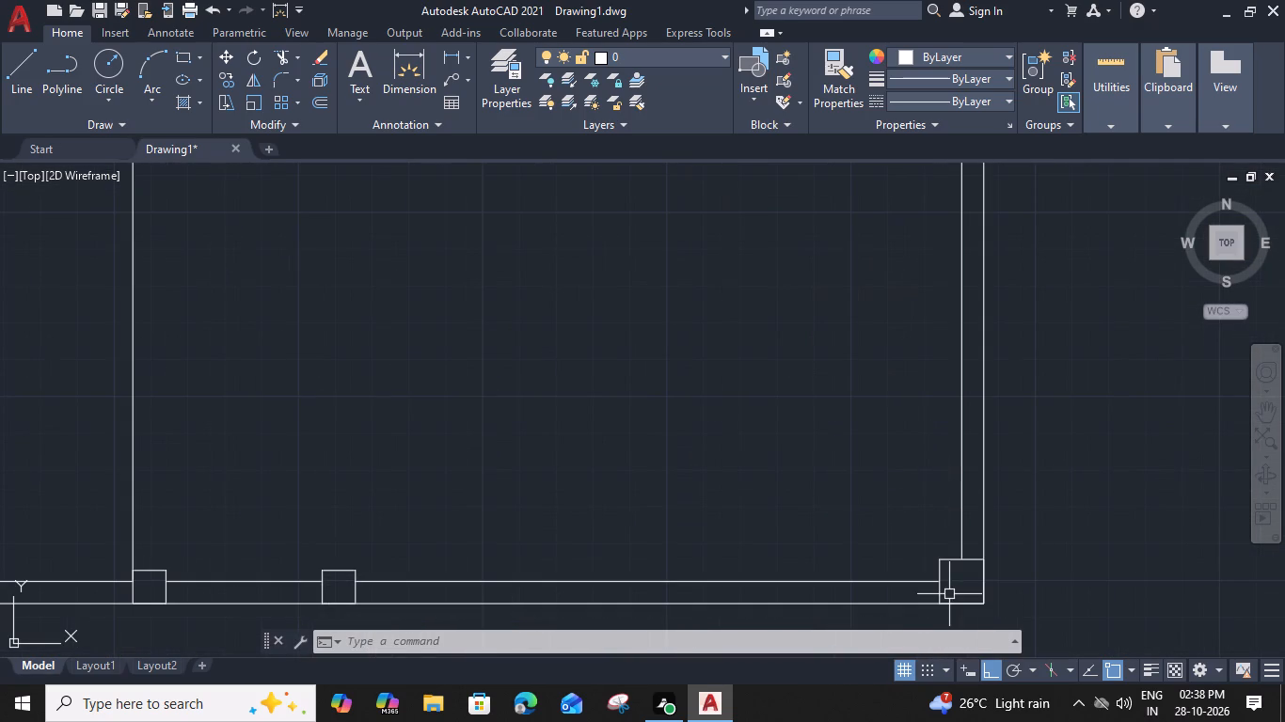
left_click(941, 564)
key("c")
key("o")
key("space")
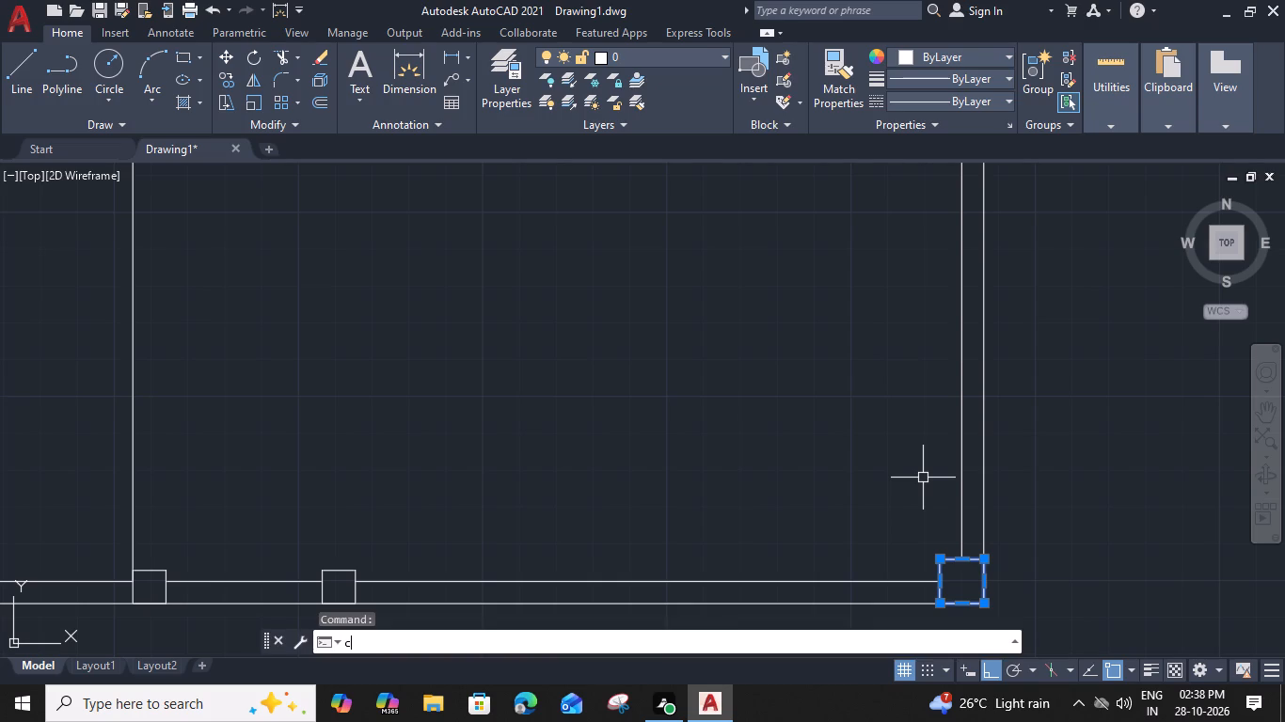
left_click(987, 607)
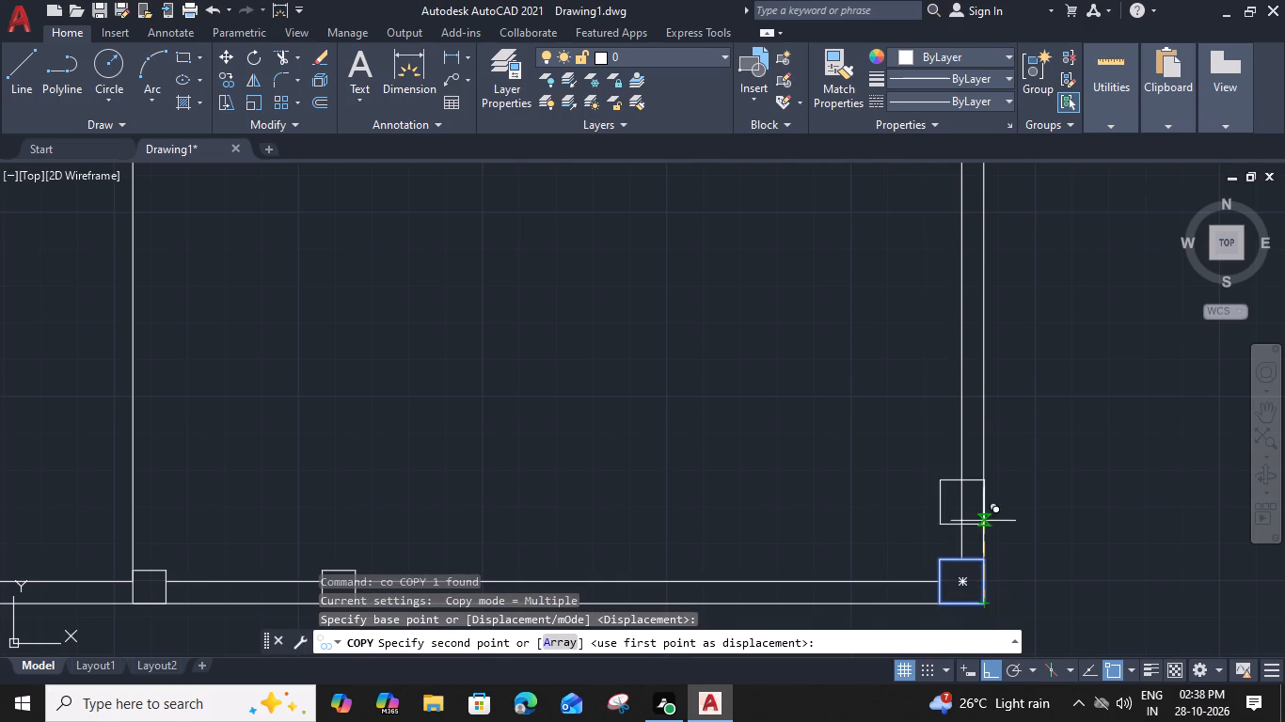
scroll(974, 467, "down", 3)
middle_click_drag(984, 346, 928, 721)
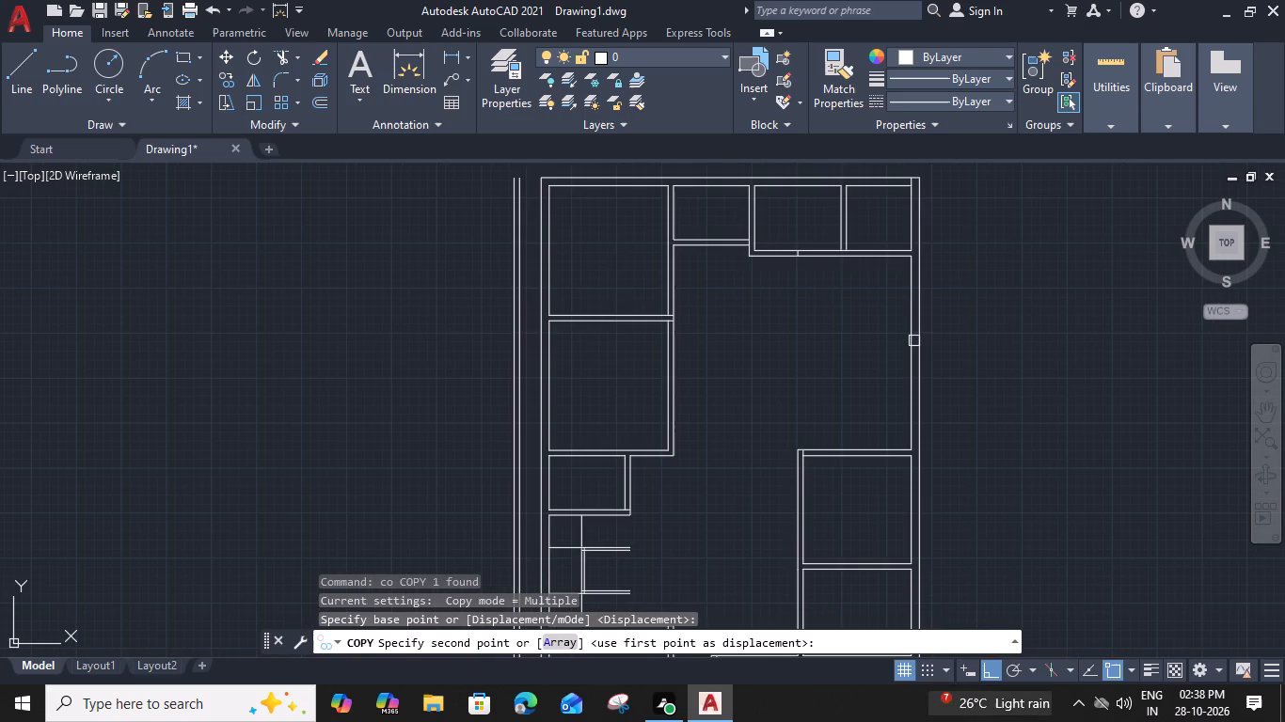
middle_click_drag(905, 189, 896, 268)
scroll(938, 247, "up", 4)
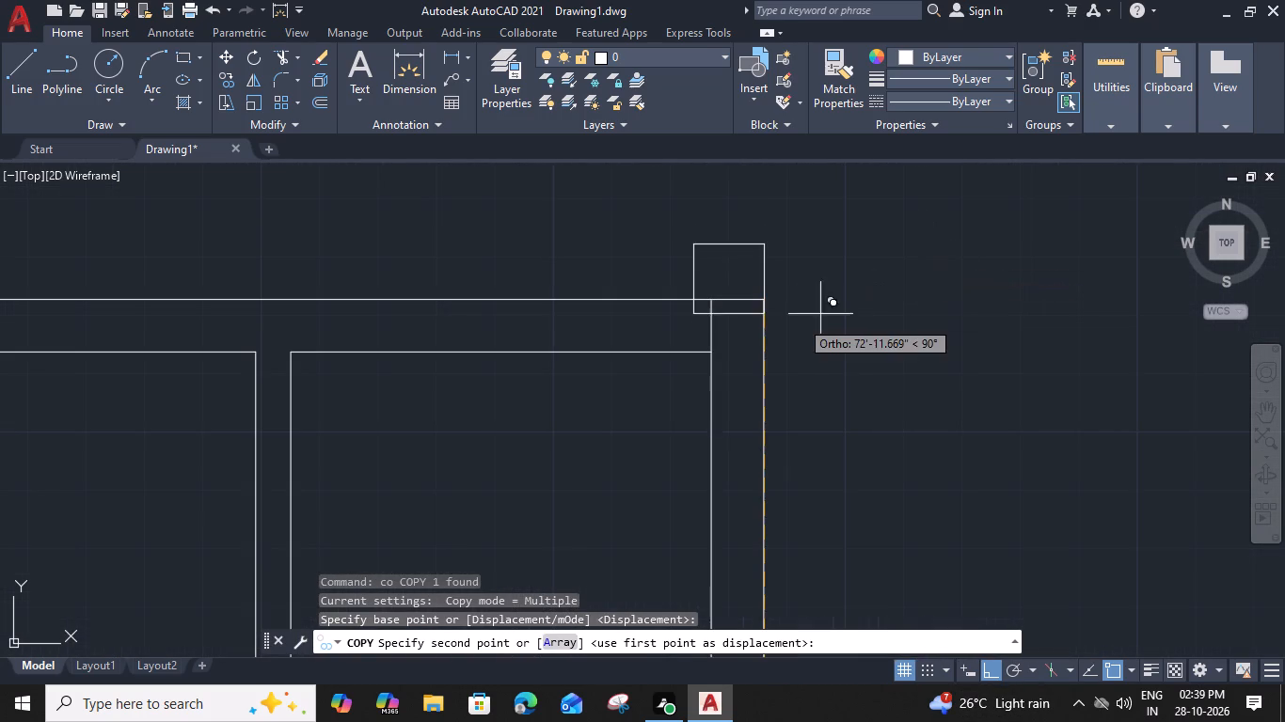
left_click(765, 369)
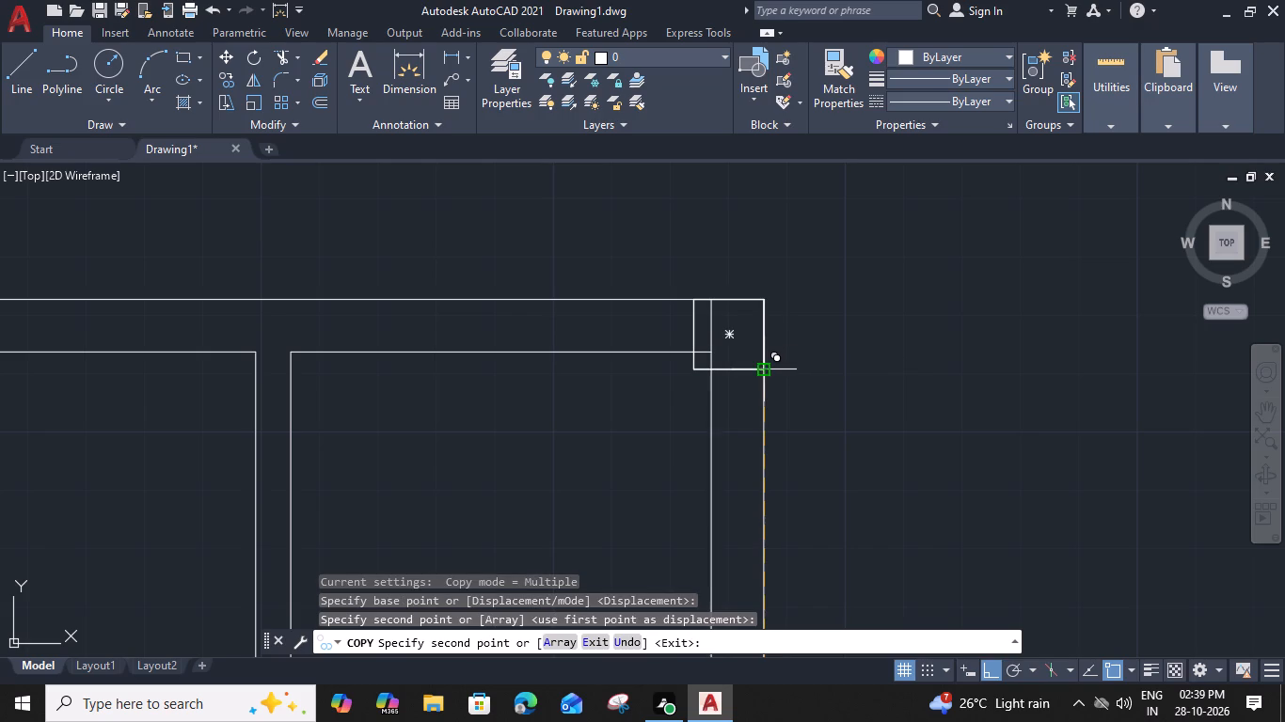
key("Escape")
scroll(857, 362, "down", 1)
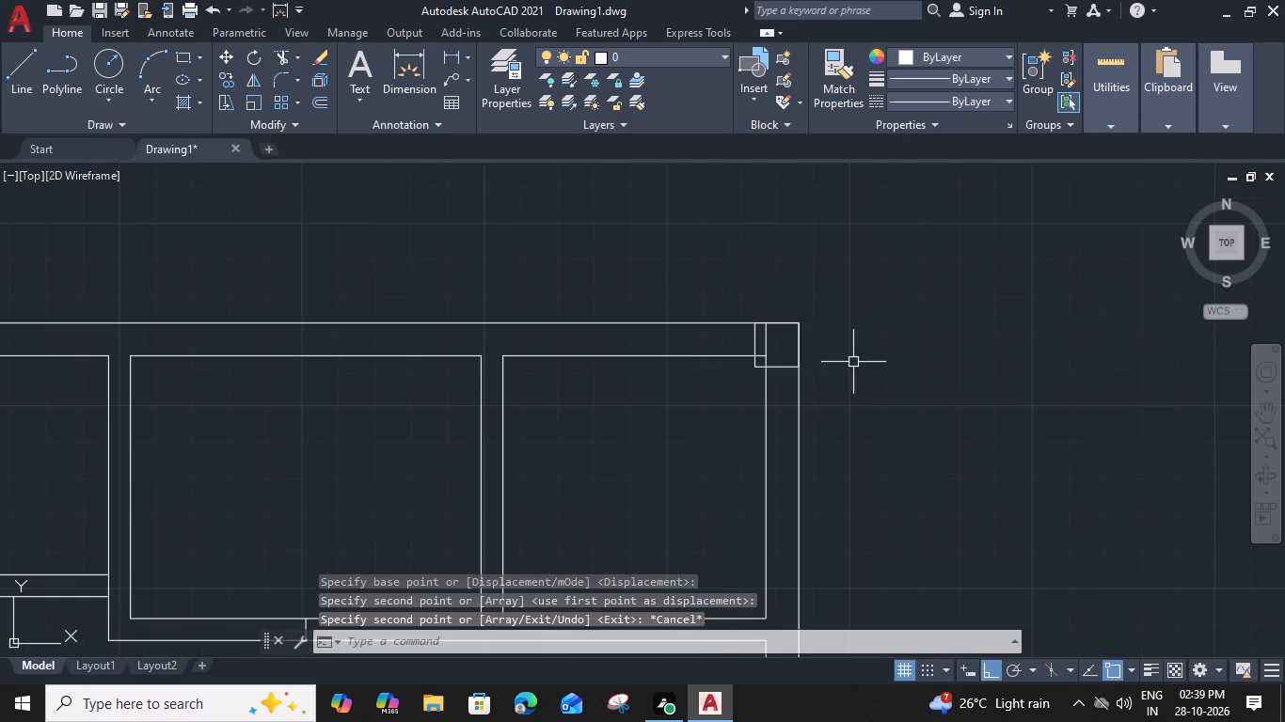
middle_click_drag(691, 373, 786, 393)
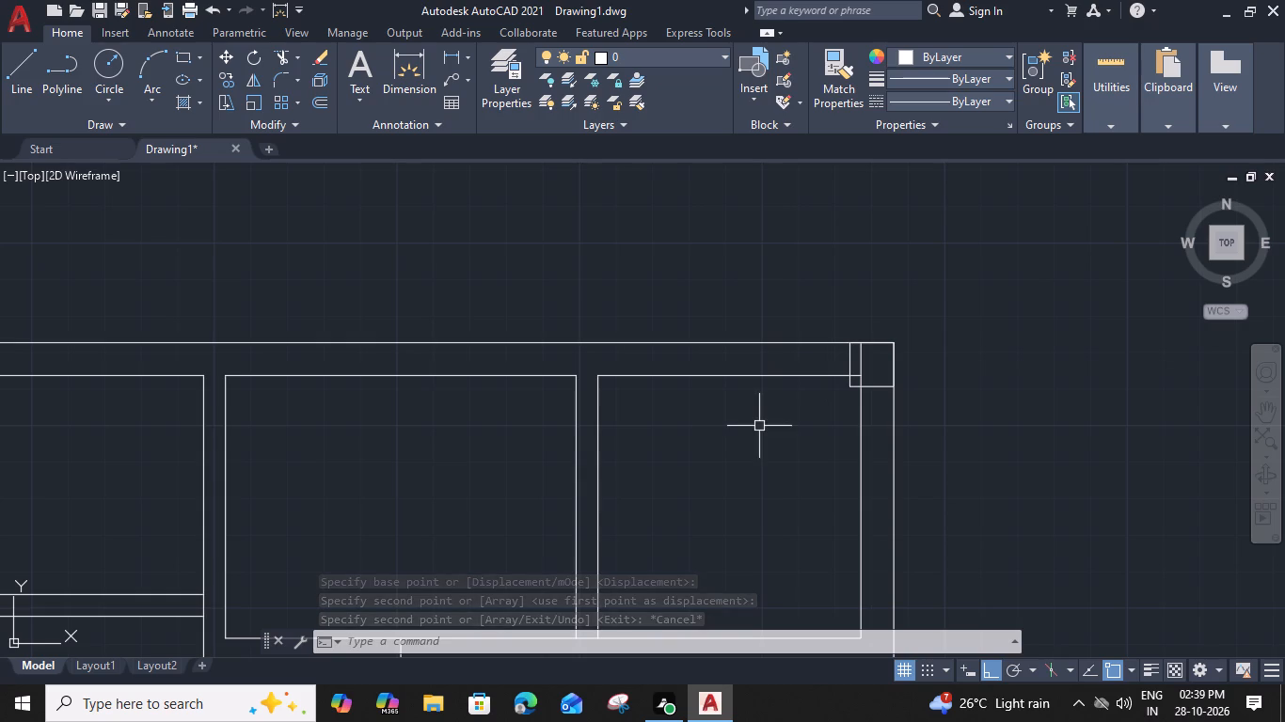
key("r")
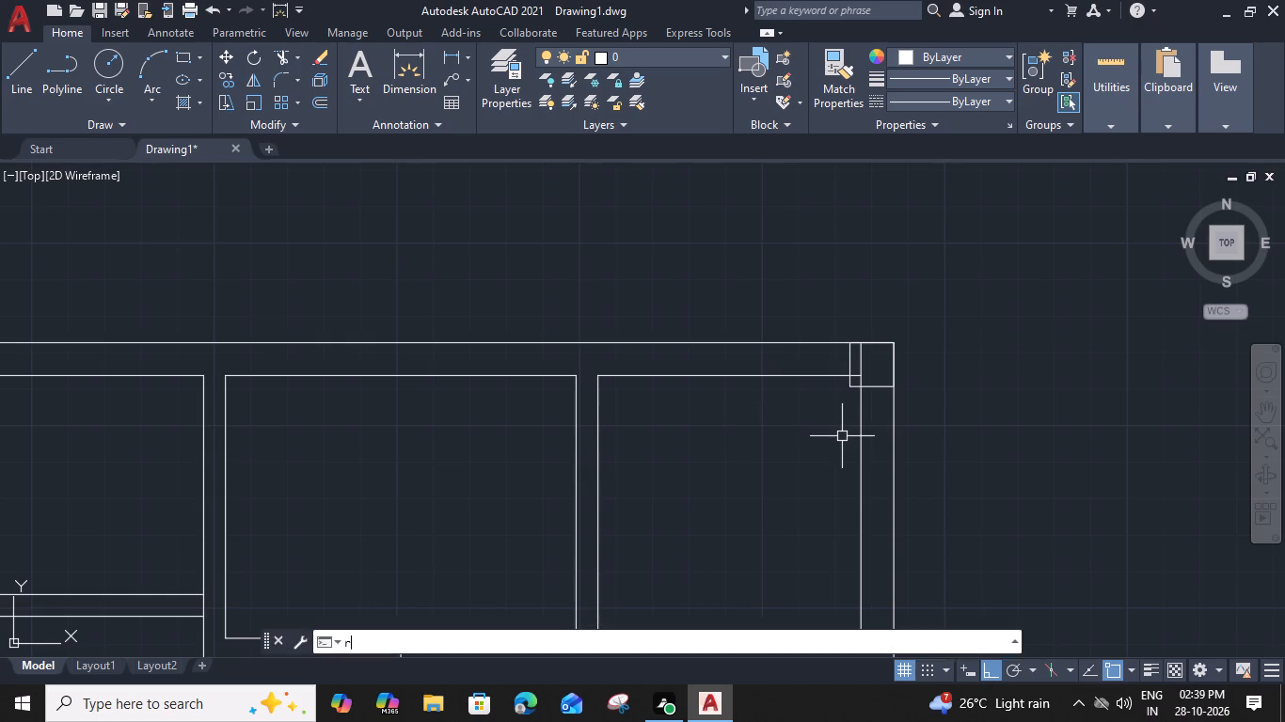
key("Escape")
Offset the short line at the lower-right inner corner of the top-left room 3" upward.
scroll(733, 445, "down", 2)
middle_click_drag(707, 443, 1058, 354)
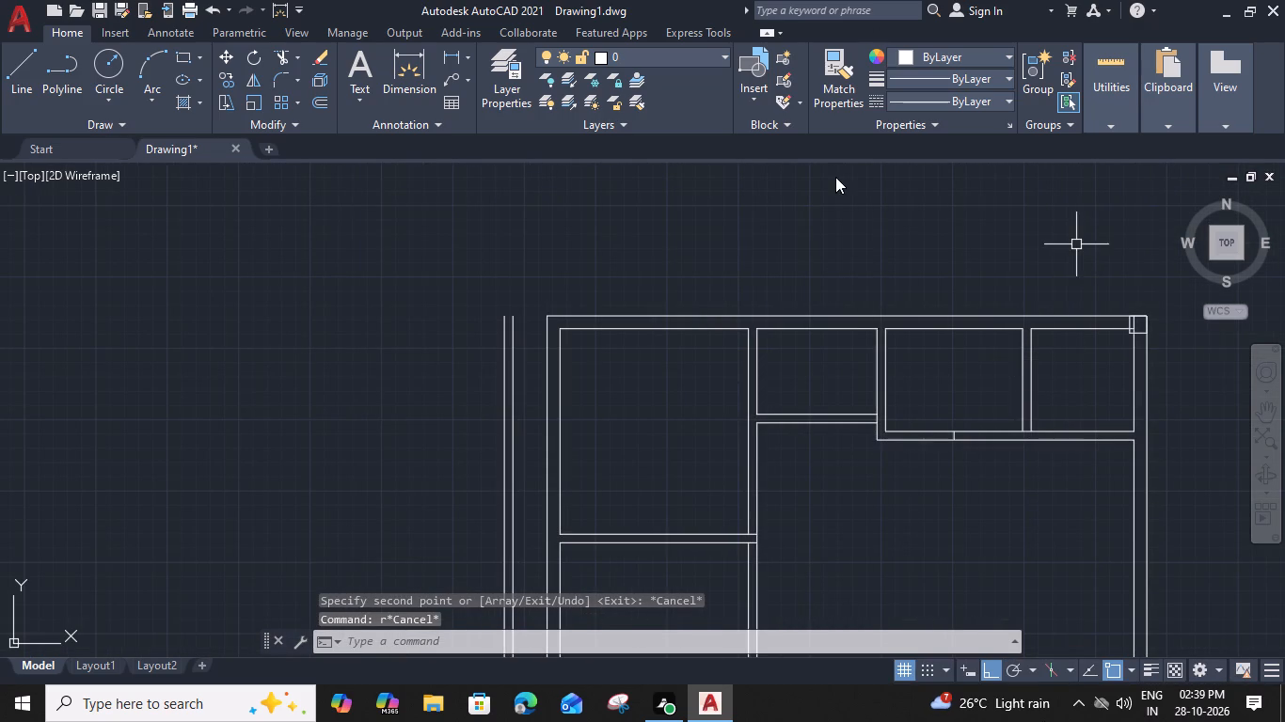
scroll(763, 526, "up", 3)
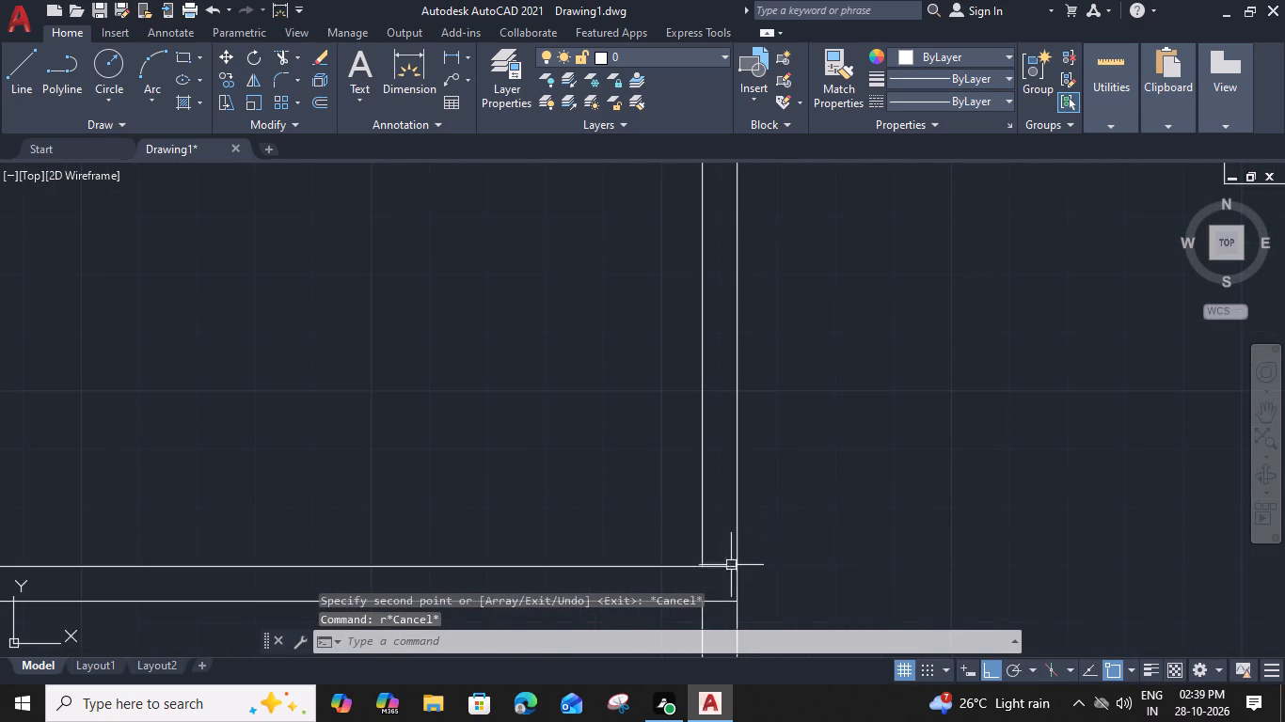
left_click(725, 569)
type("o 3\"")
key("Return")
left_click(720, 498)
Offset the short vertical line closing the wall below the second top-row room 3" to the left.
scroll(718, 496, "down", 3)
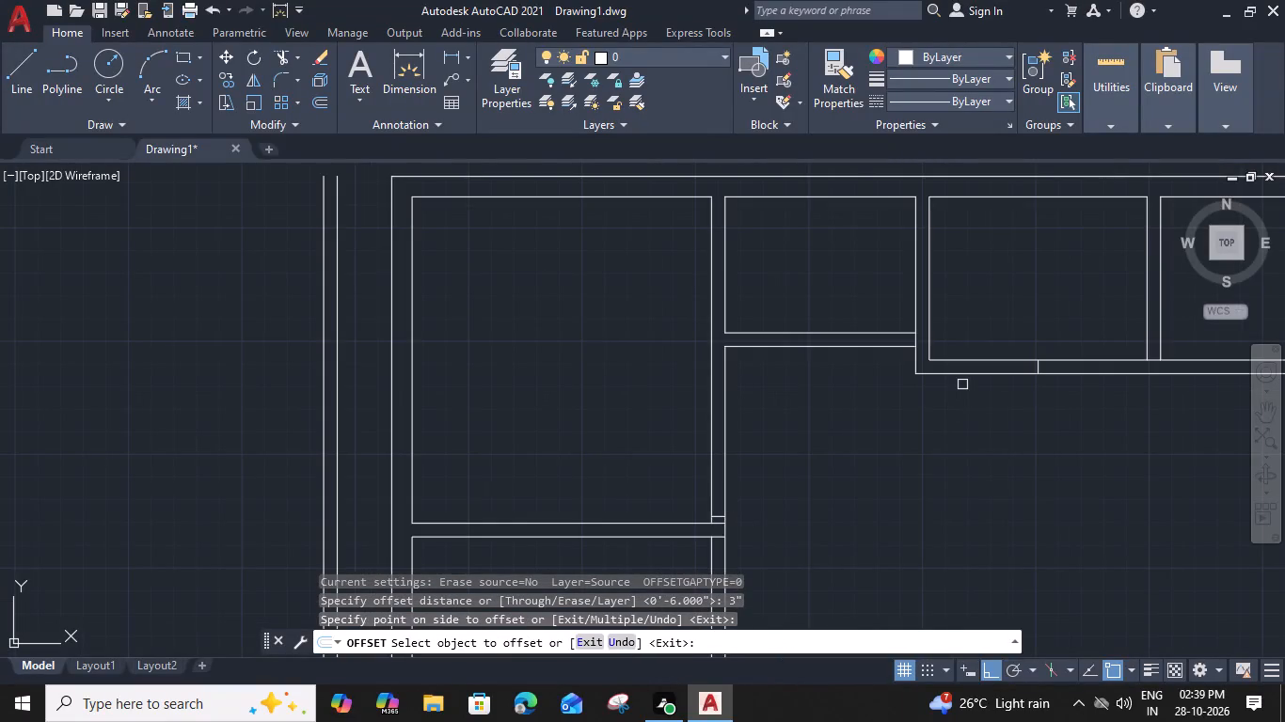
scroll(926, 347, "up", 2)
left_click_drag(901, 330, 902, 330)
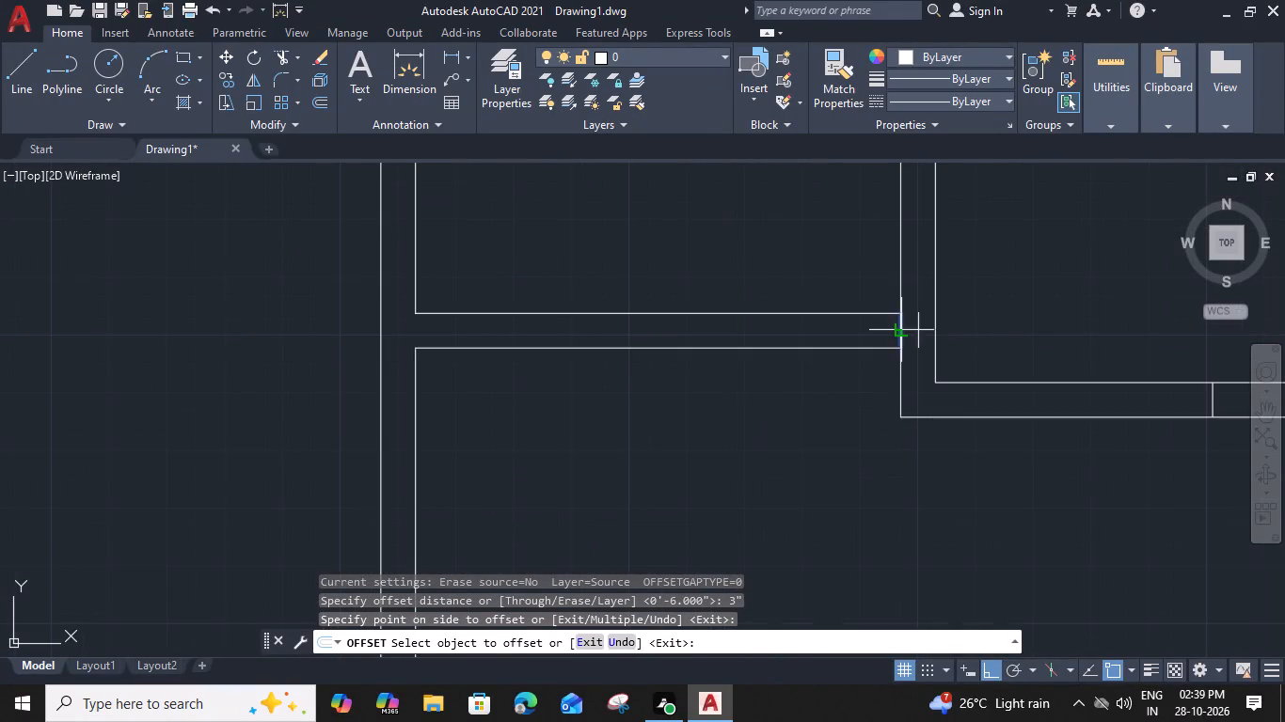
left_click_drag(902, 330, 882, 339)
left_click(836, 350)
Offset the short line at the lower-right inner corner of the small left-side room 3" upward.
scroll(833, 354, "down", 4)
middle_click_drag(848, 500, 840, 206)
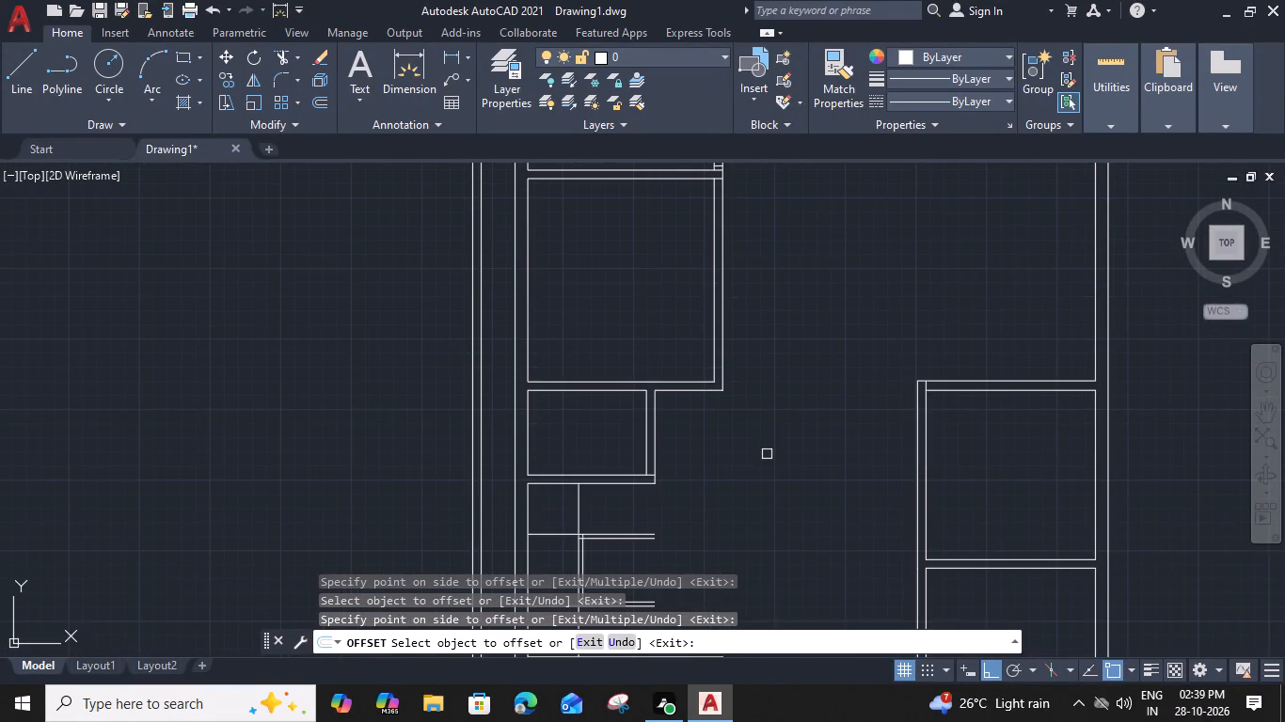
scroll(657, 468, "up", 2)
left_click(644, 486)
left_click(643, 433)
Offset the short vertical line at the upper-left inner corner of the upper right-side room 3" to the right.
scroll(643, 433, "down", 2)
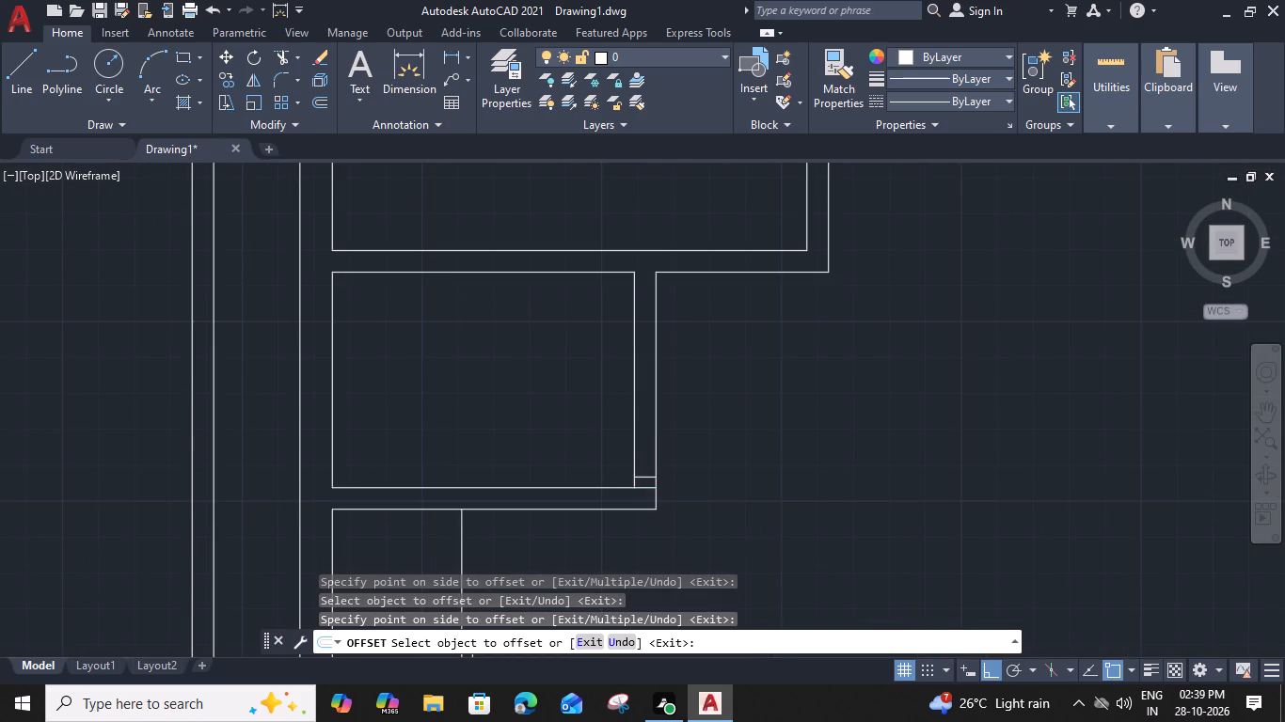
scroll(928, 364, "up", 3)
left_click(893, 361)
left_click(941, 361)
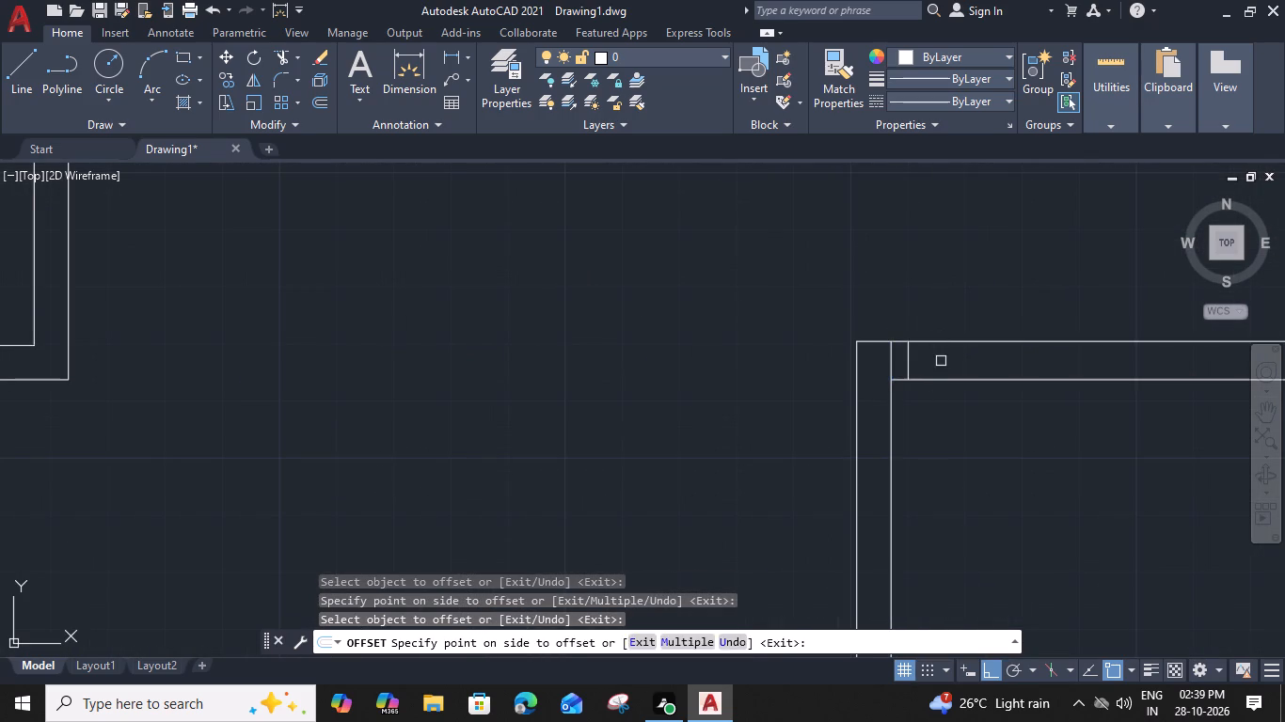
scroll(942, 361, "down", 4)
scroll(874, 584, "up", 2)
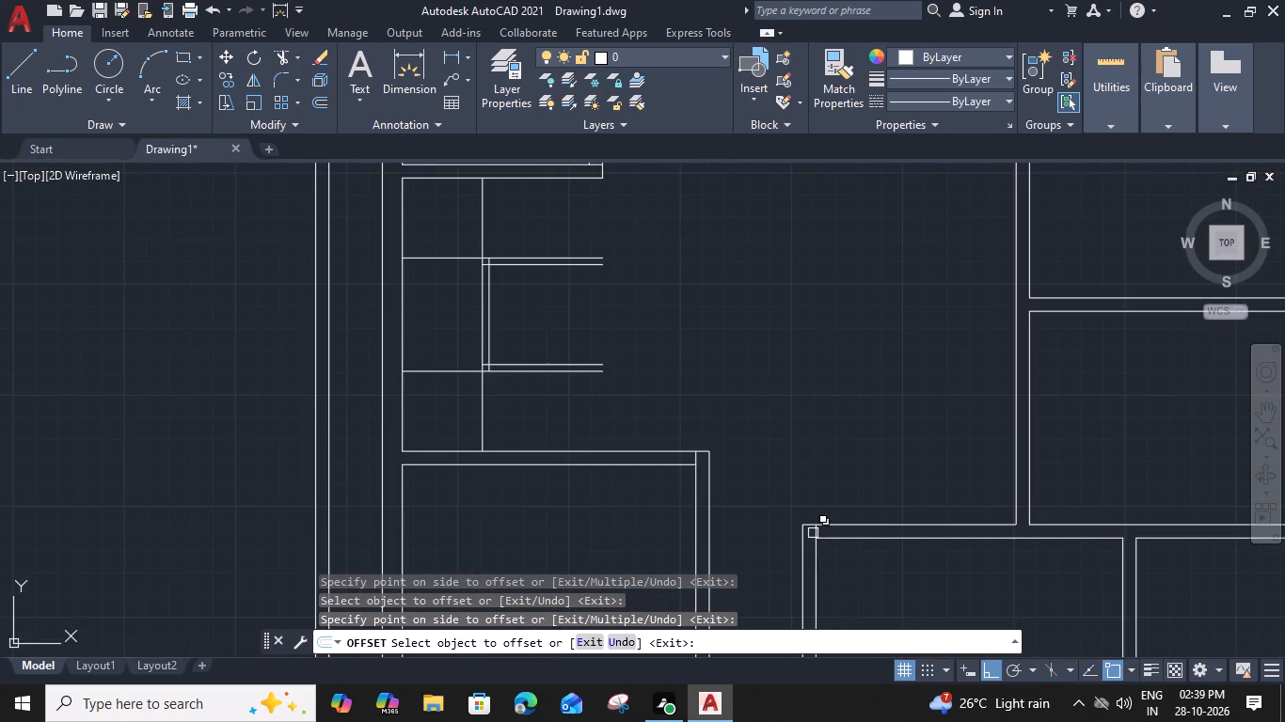
Offset the short vertical line at the upper-left inner corner of the lower middle room 3" to the right.
scroll(813, 533, "up", 2)
left_click(817, 533)
left_click(901, 533)
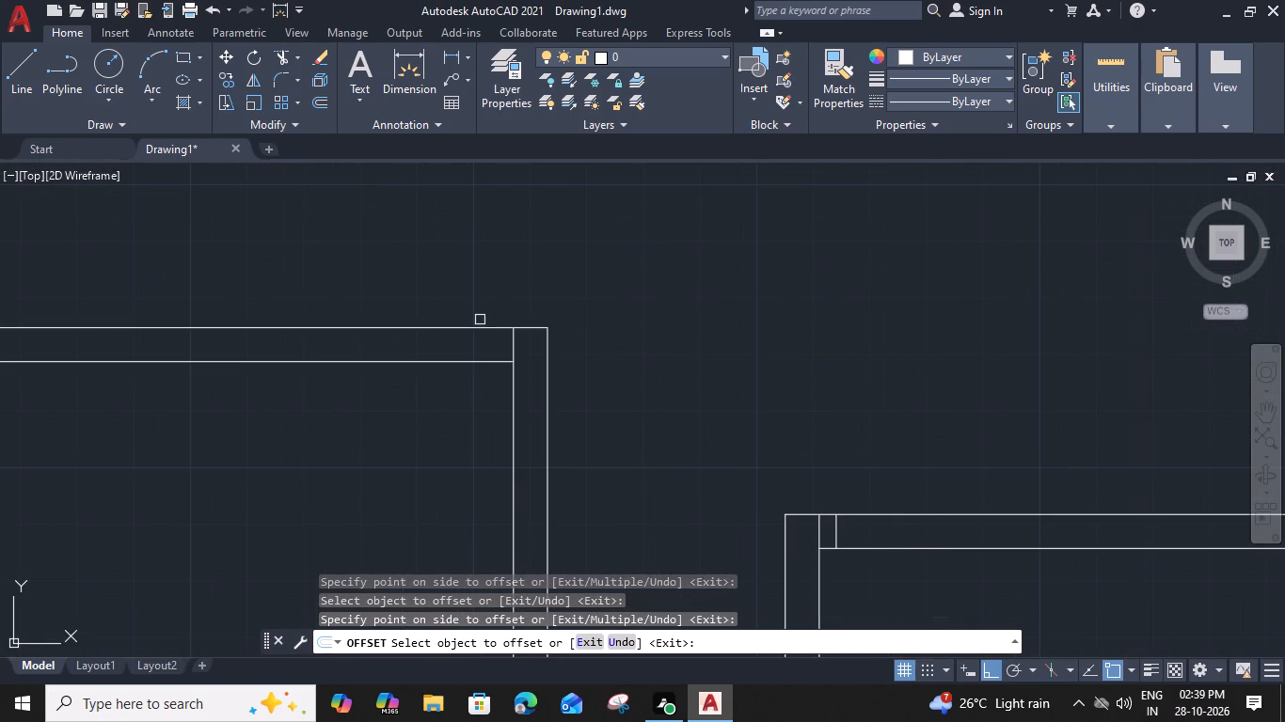
Offset the short vertical line at the upper-right inner corner of the lower-left room 3" to the left.
left_click(520, 346)
left_click(513, 344)
left_click(459, 353)
scroll(463, 353, "down", 3)
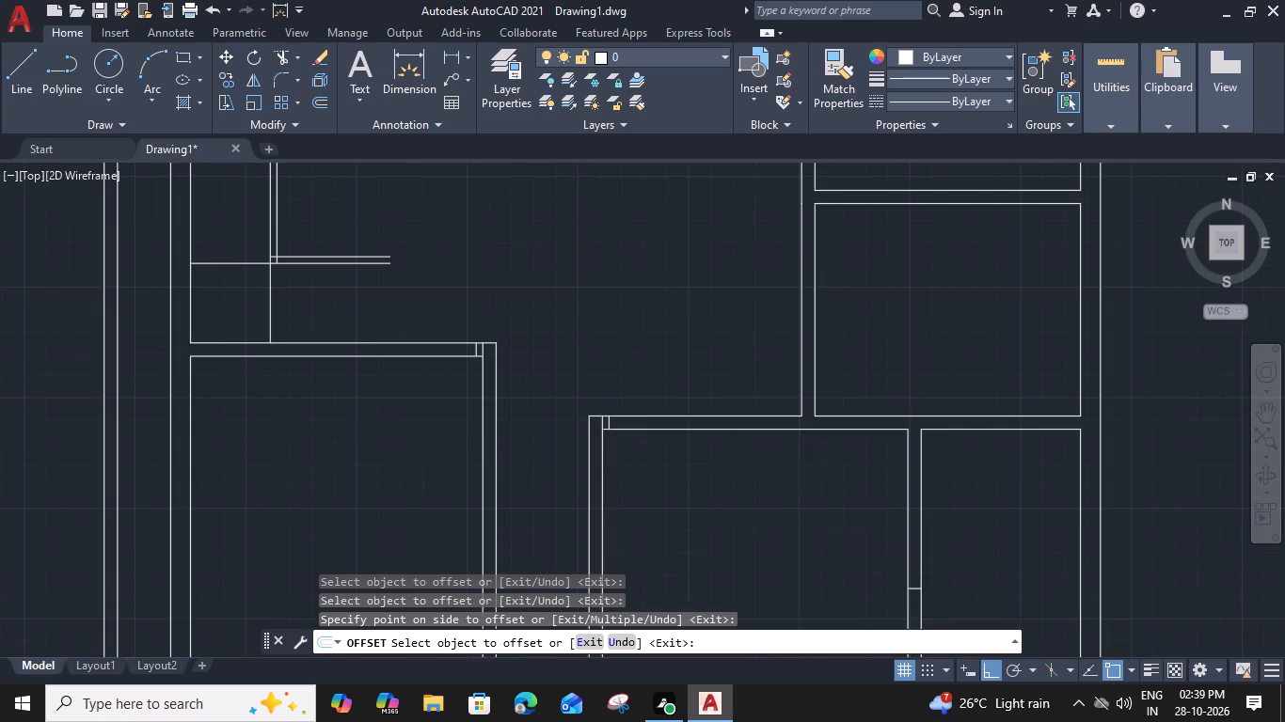
middle_click_drag(586, 486, 682, 458)
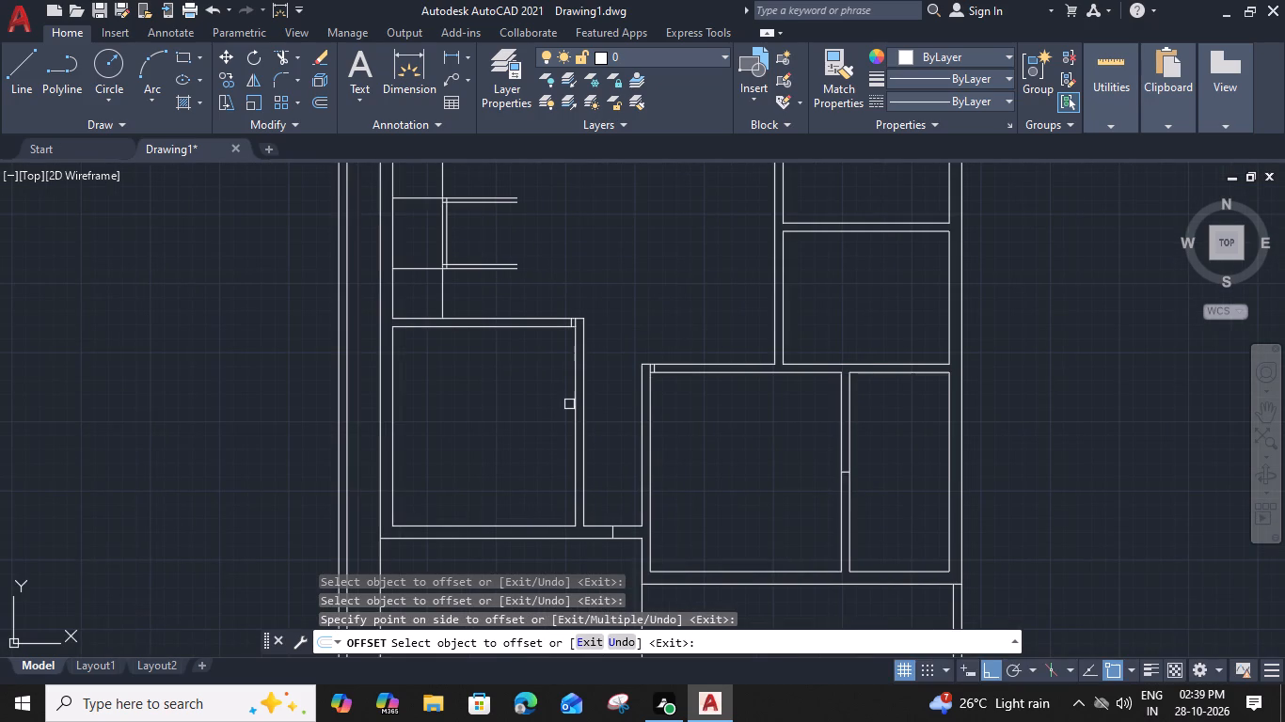
middle_click_drag(722, 260, 756, 393)
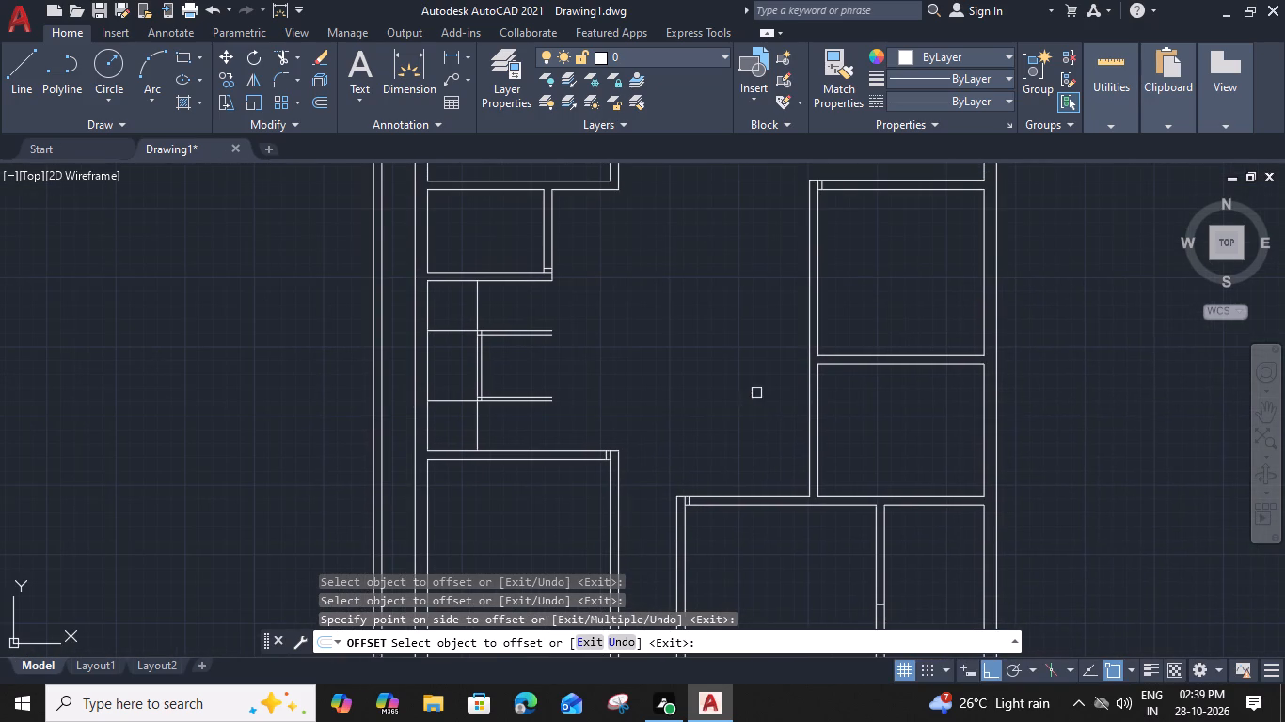
key("super+F1")
key("Escape")
Offset the outer short line in the wall above the lower-left room 3' to the left, marking a door opening.
scroll(595, 447, "up", 3)
left_click(636, 476)
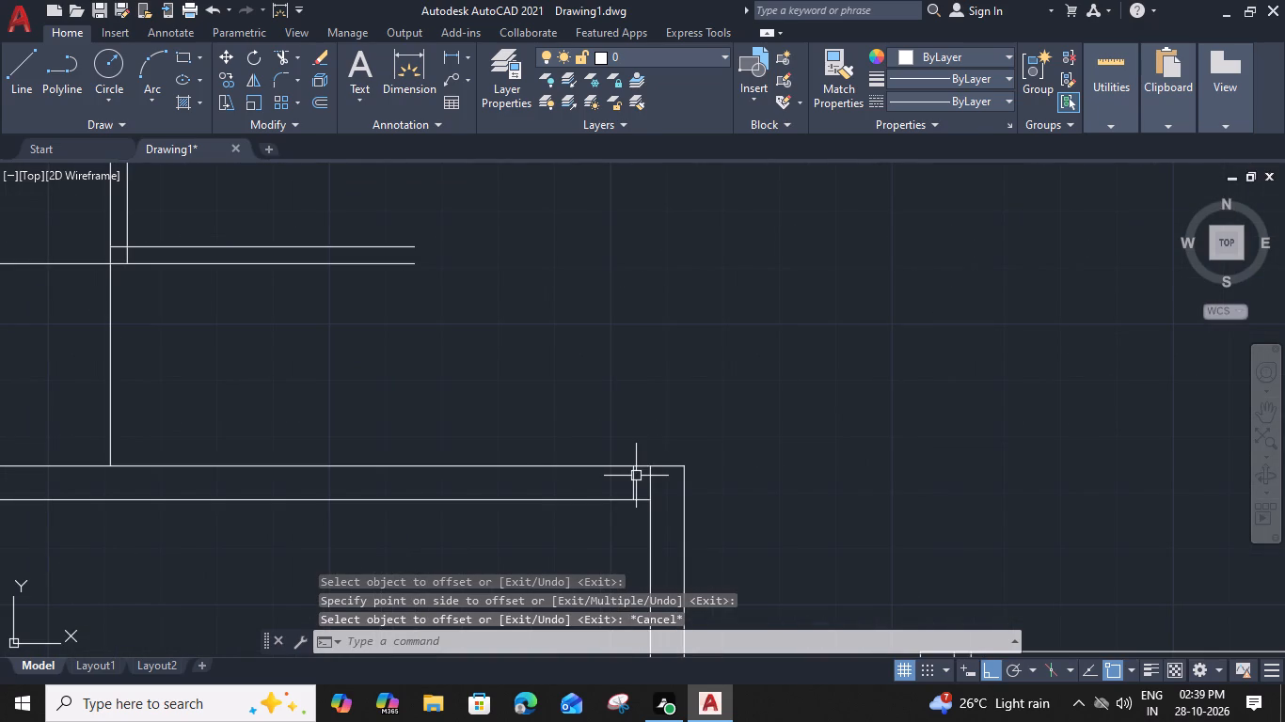
type("o 3'")
key("space")
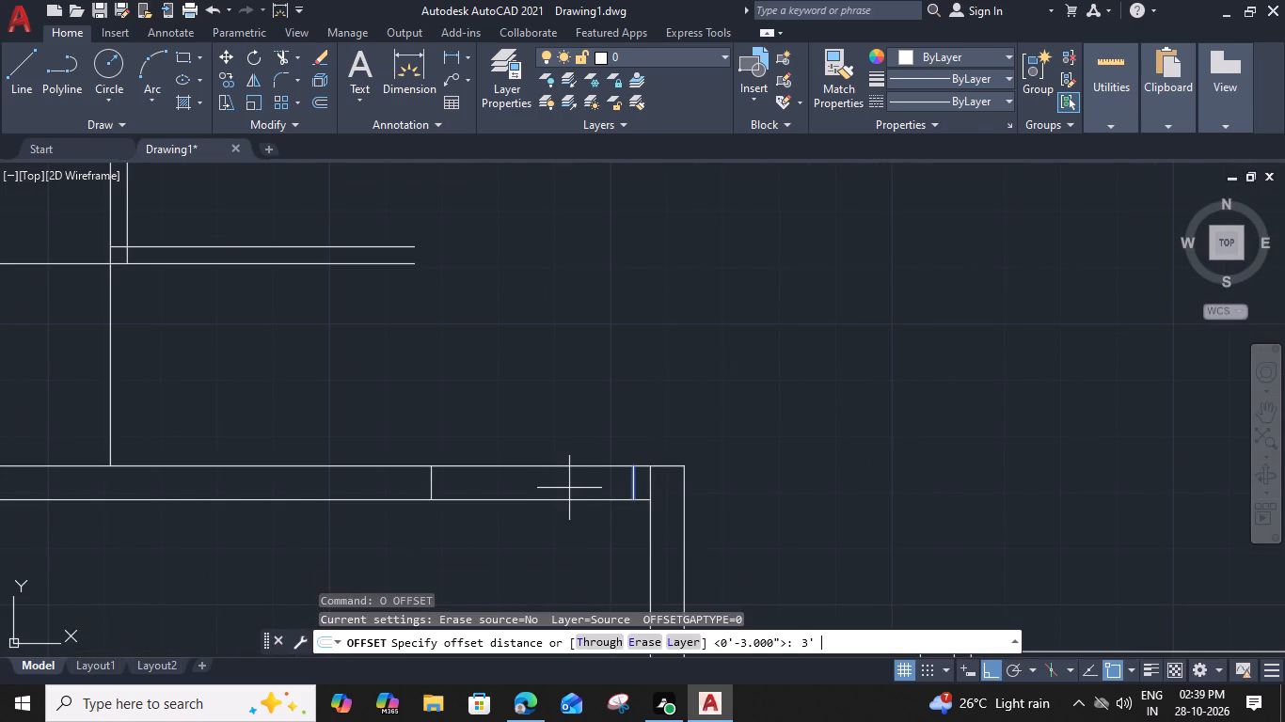
left_click(551, 489)
Offset the outer short line in the wall above the lower middle room 3' to the right.
scroll(550, 491, "down", 3)
scroll(668, 539, "up", 3)
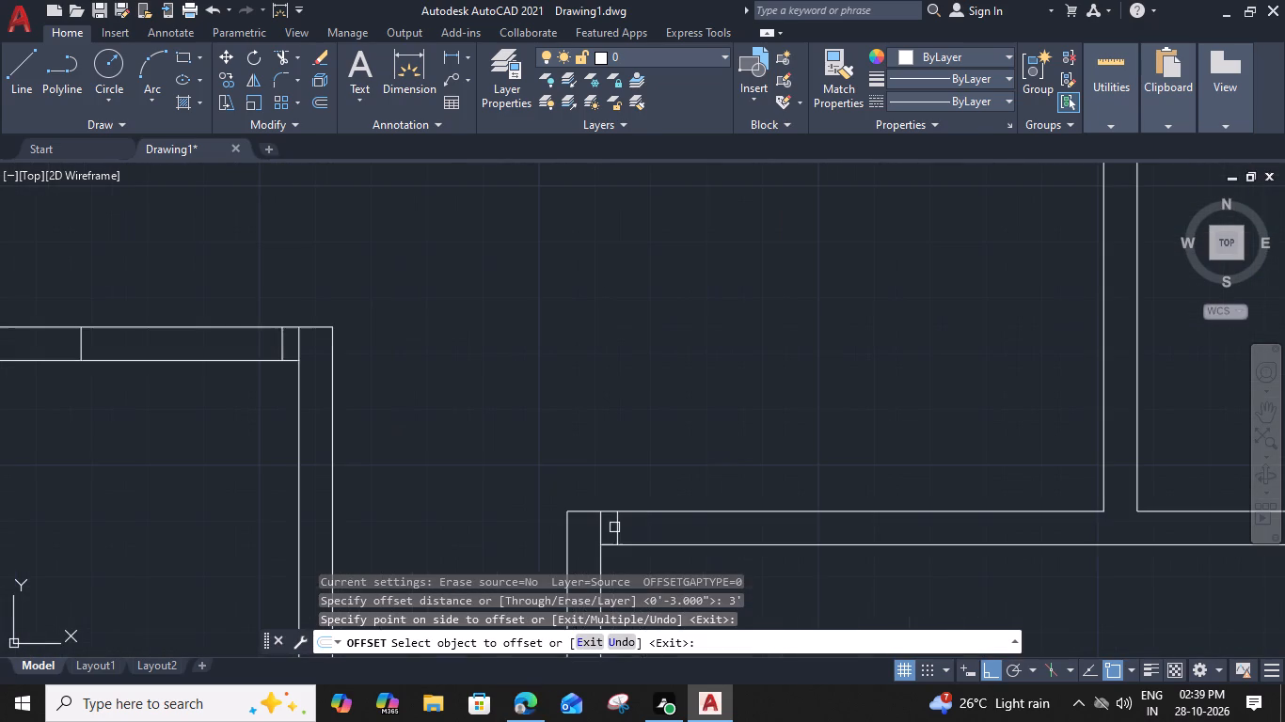
left_click(614, 527)
left_click(711, 532)
Offset the short line near the lower end of the top-left room's right wall 3' upward.
scroll(715, 525, "down", 3)
middle_click_drag(813, 121, 808, 139)
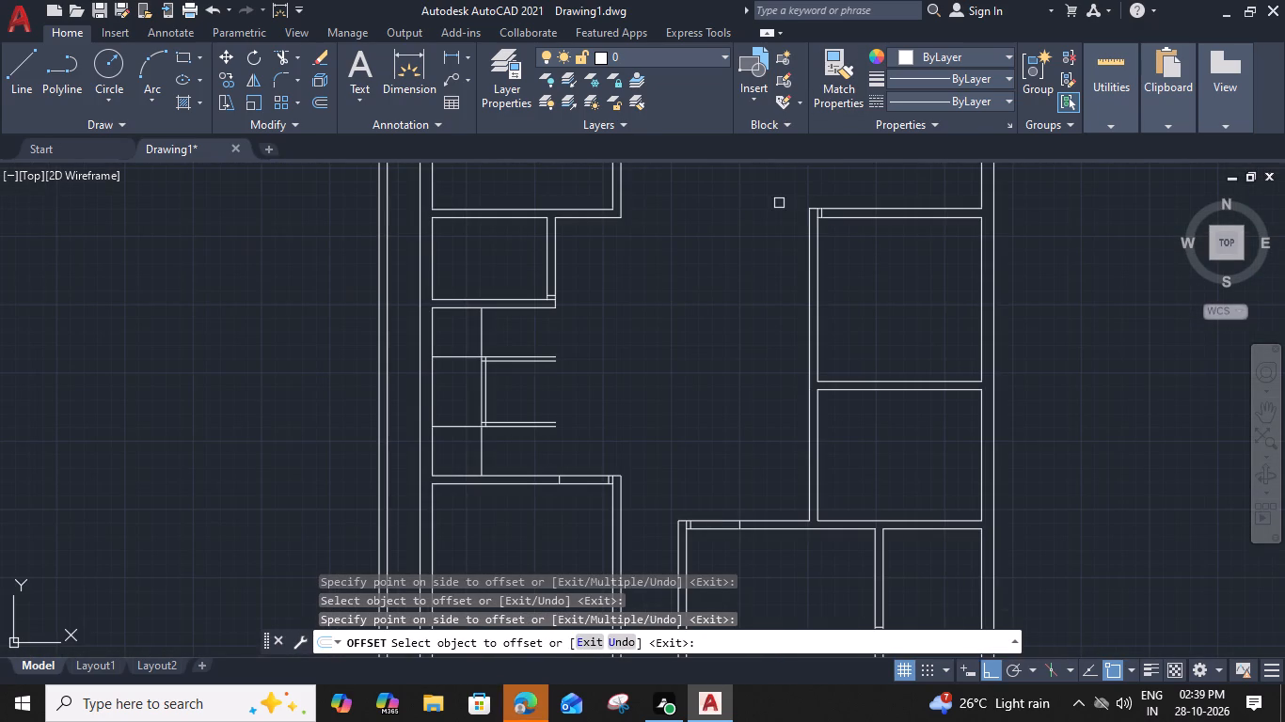
middle_click_drag(779, 205, 769, 458)
scroll(596, 234, "up", 2)
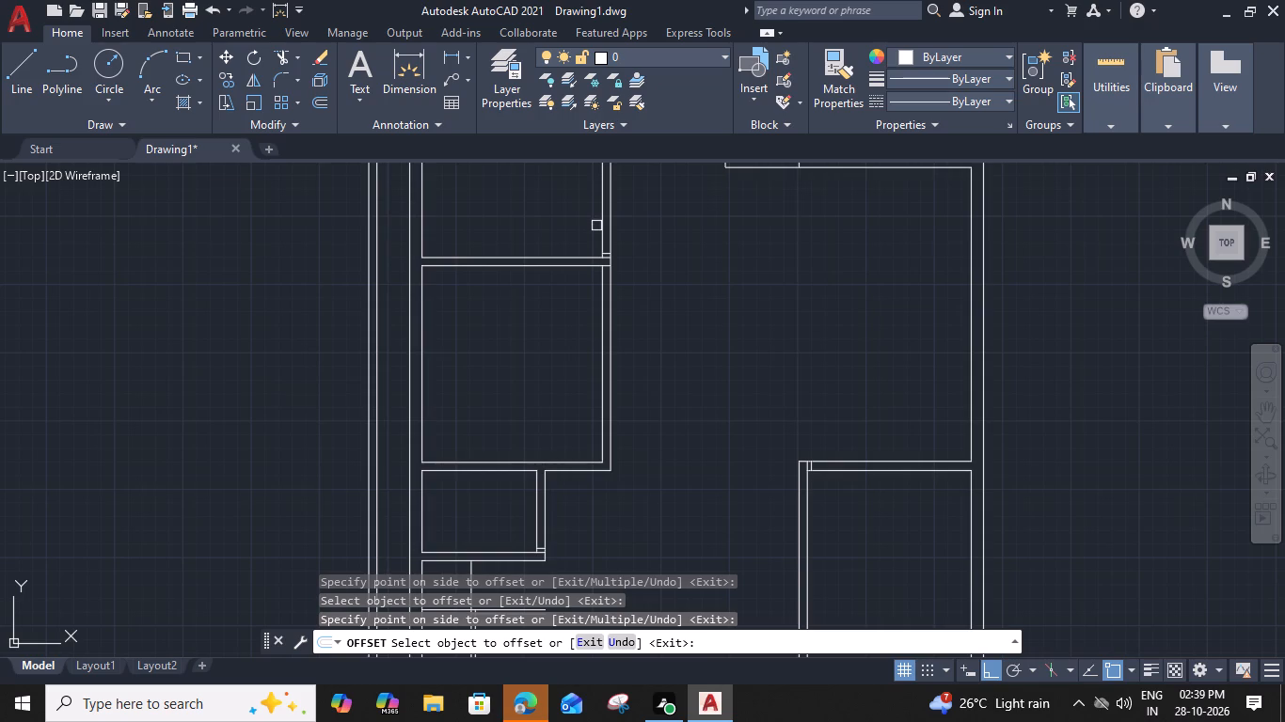
left_click(620, 275)
left_click(618, 219)
scroll(618, 219, "down", 1)
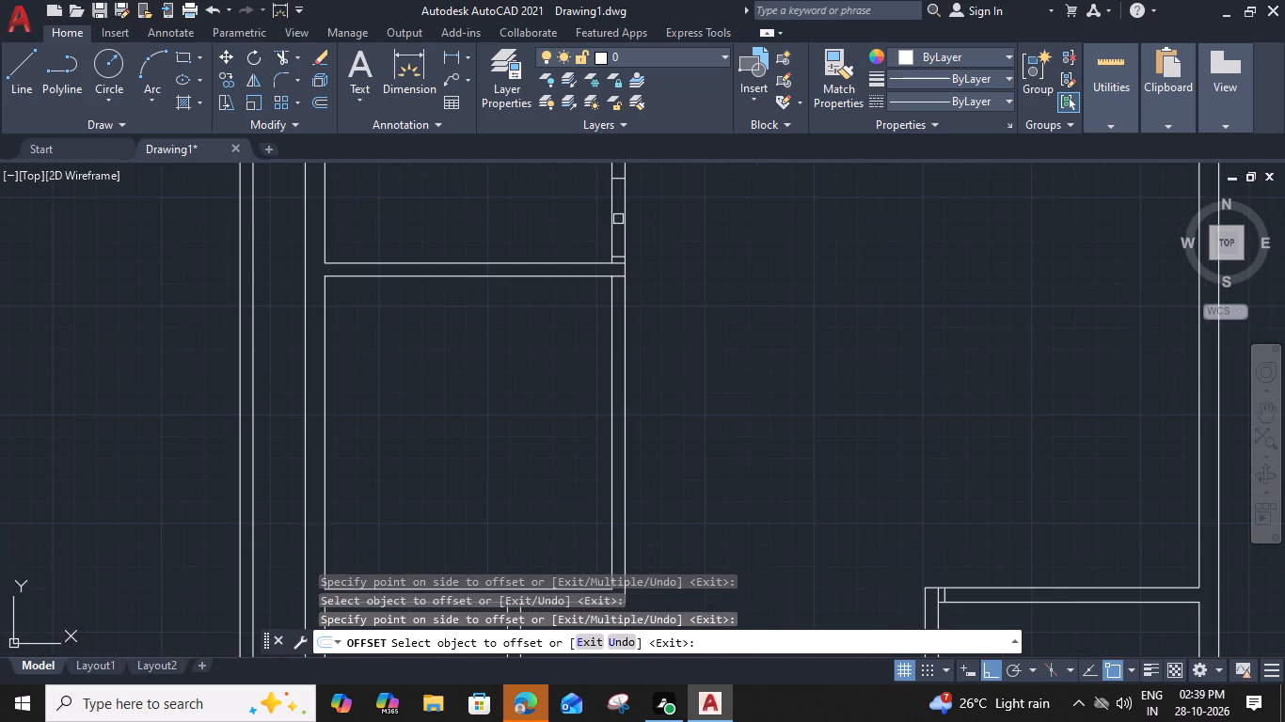
key("Escape")
Offset the short line at the upper-right corner of the second left-side room 3" downward across its right wall.
left_click(618, 275)
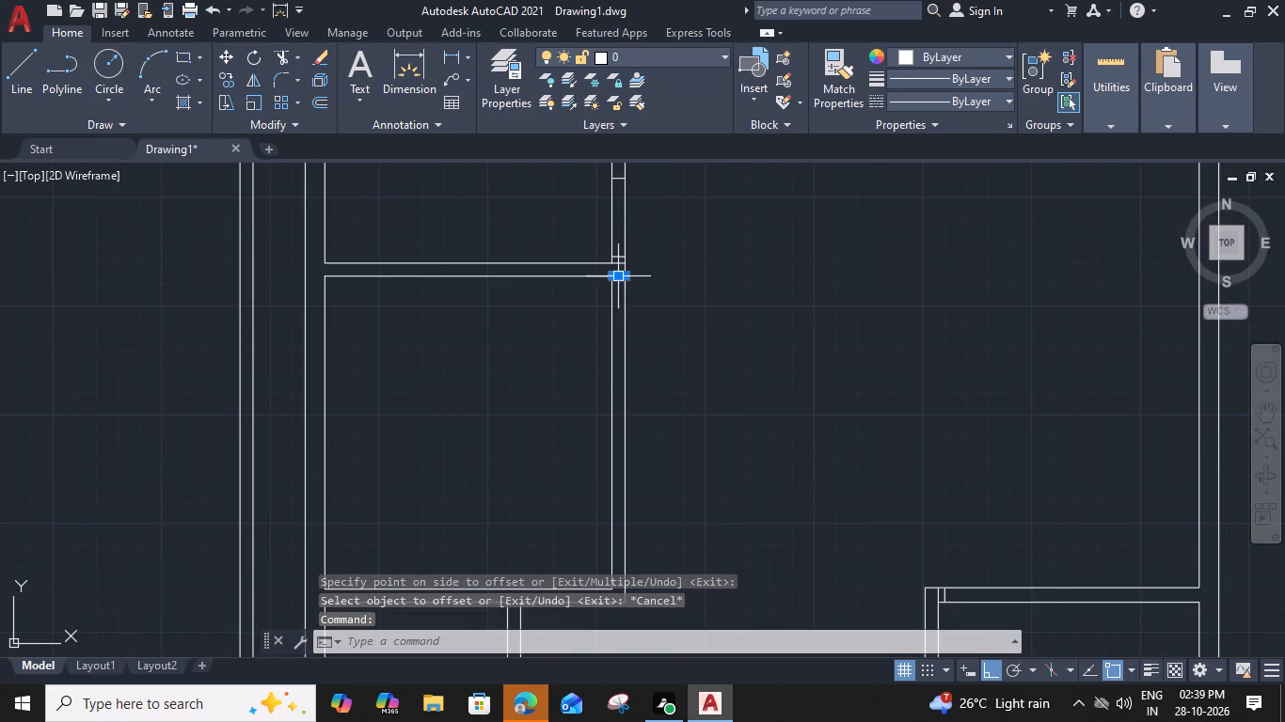
type("o")
key("space")
key("3")
key("shift+quotedbl")
key("Return")
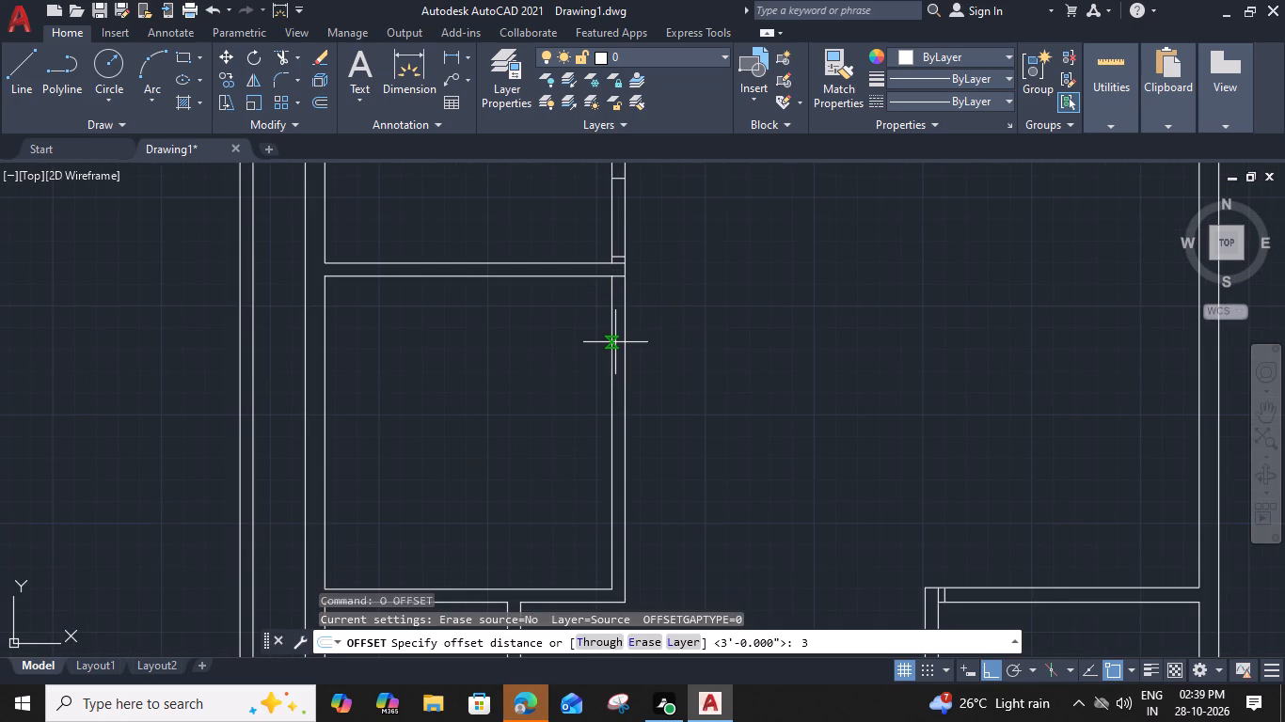
left_click(614, 364)
key("Escape")
Offset the new short line in the second left-side room's right wall 3' downward.
scroll(617, 274, "up", 2)
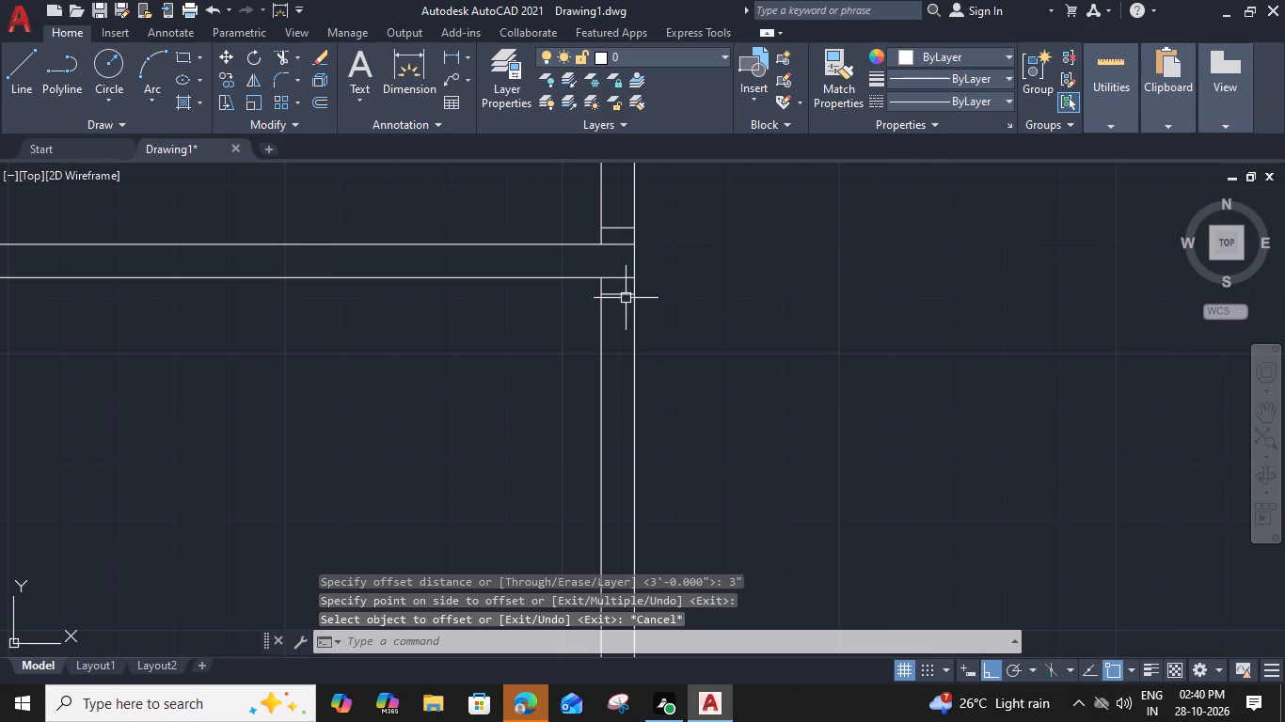
left_click(626, 298)
key("o")
key("space")
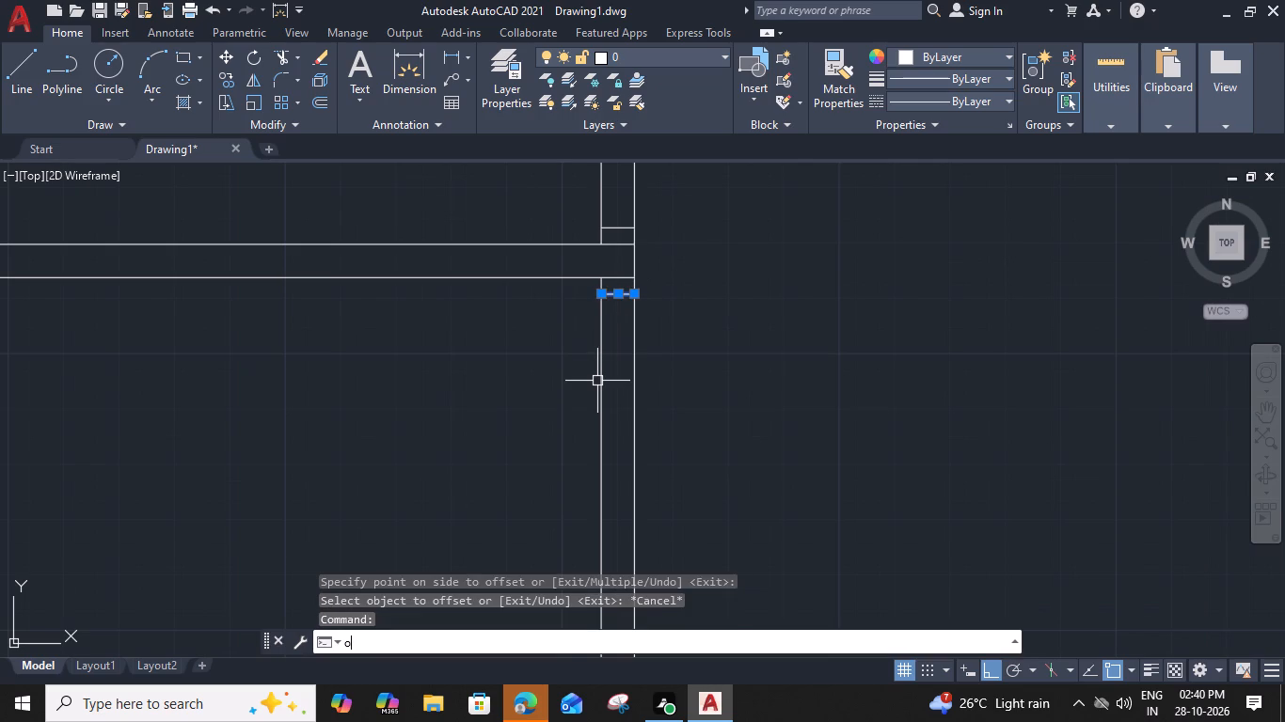
key("3")
type("'")
key("space")
left_click(603, 428)
Offset the short vertical line in the wall below the third top-row room 3' to the right.
scroll(607, 413, "down", 3)
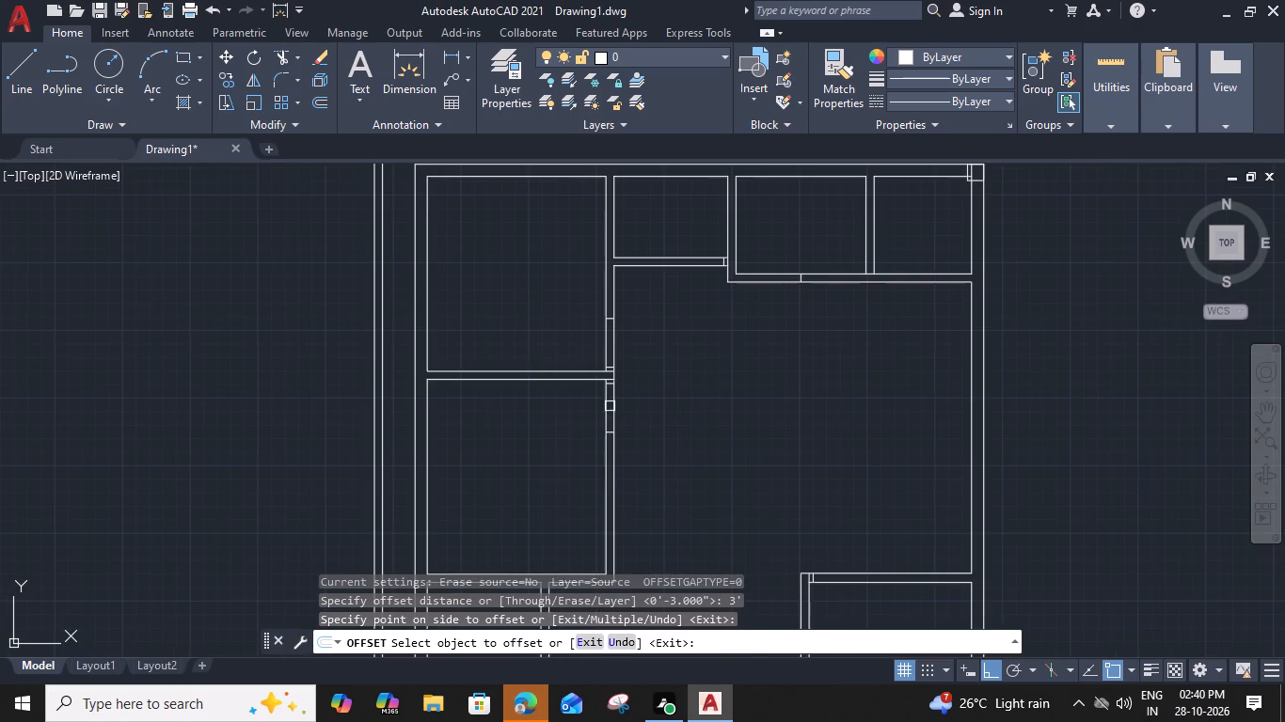
middle_click_drag(714, 328, 680, 397)
scroll(747, 358, "up", 2)
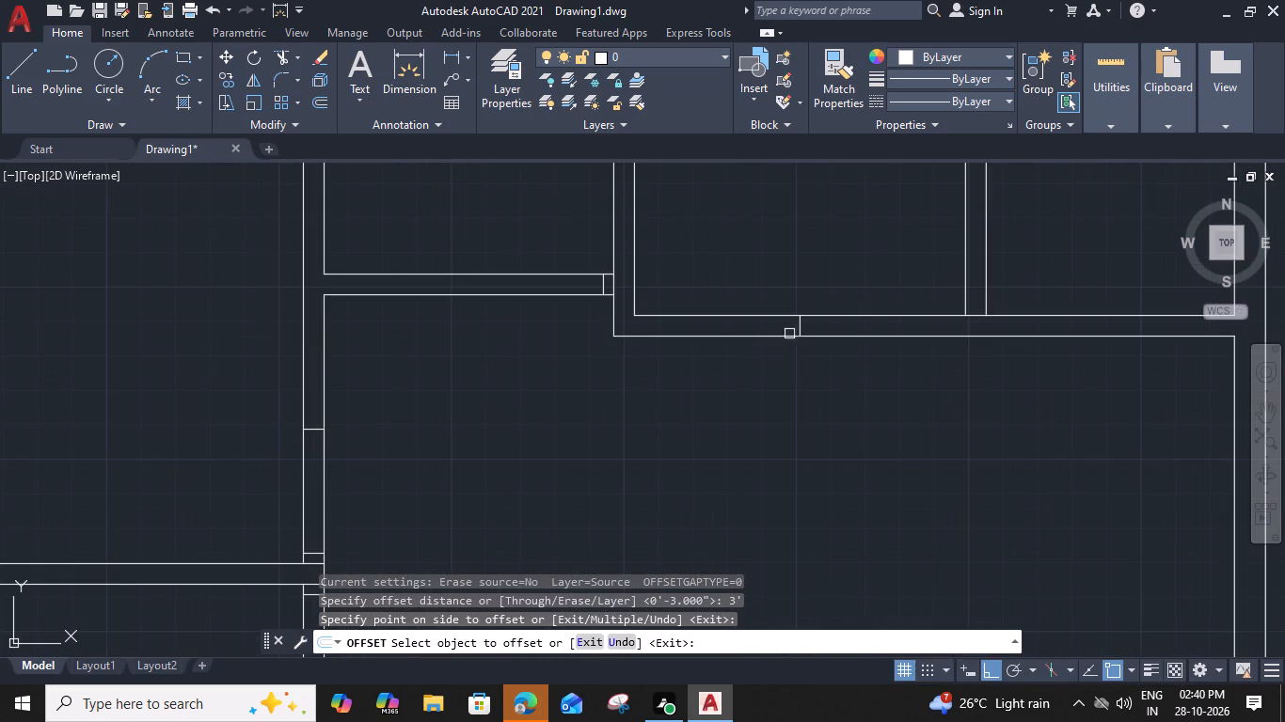
left_click(801, 323)
left_click(867, 332)
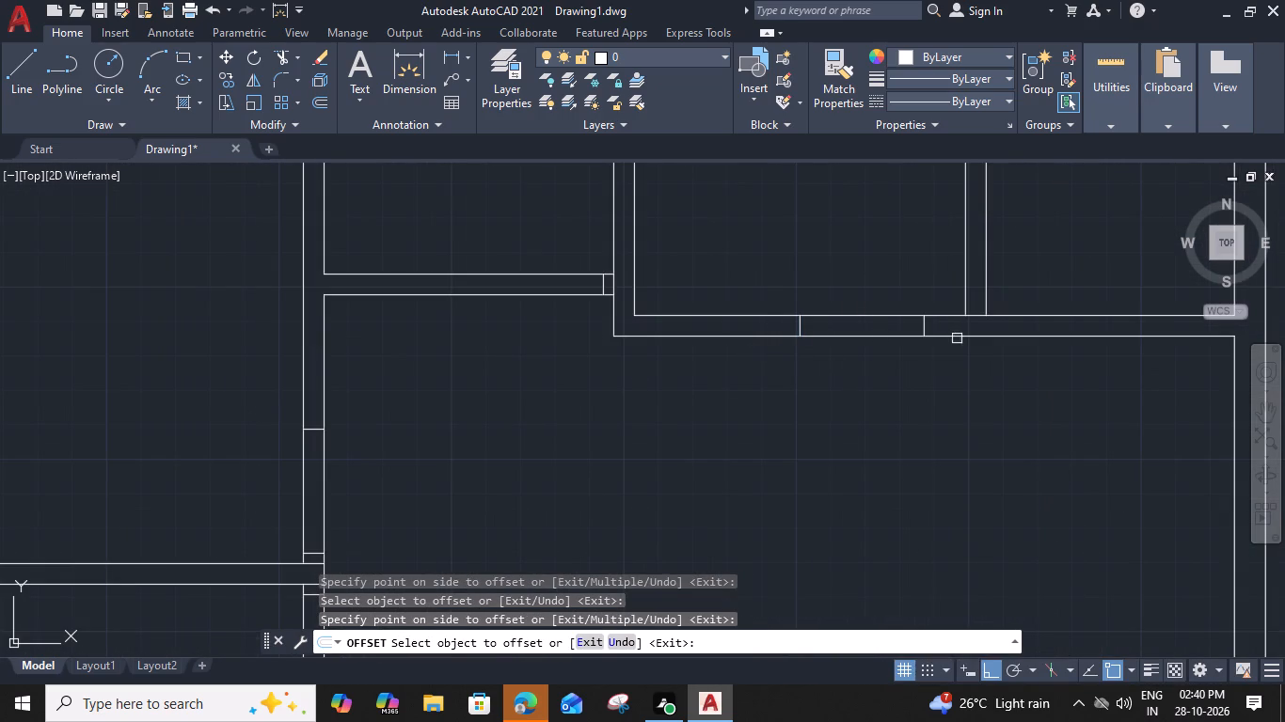
key("Escape")
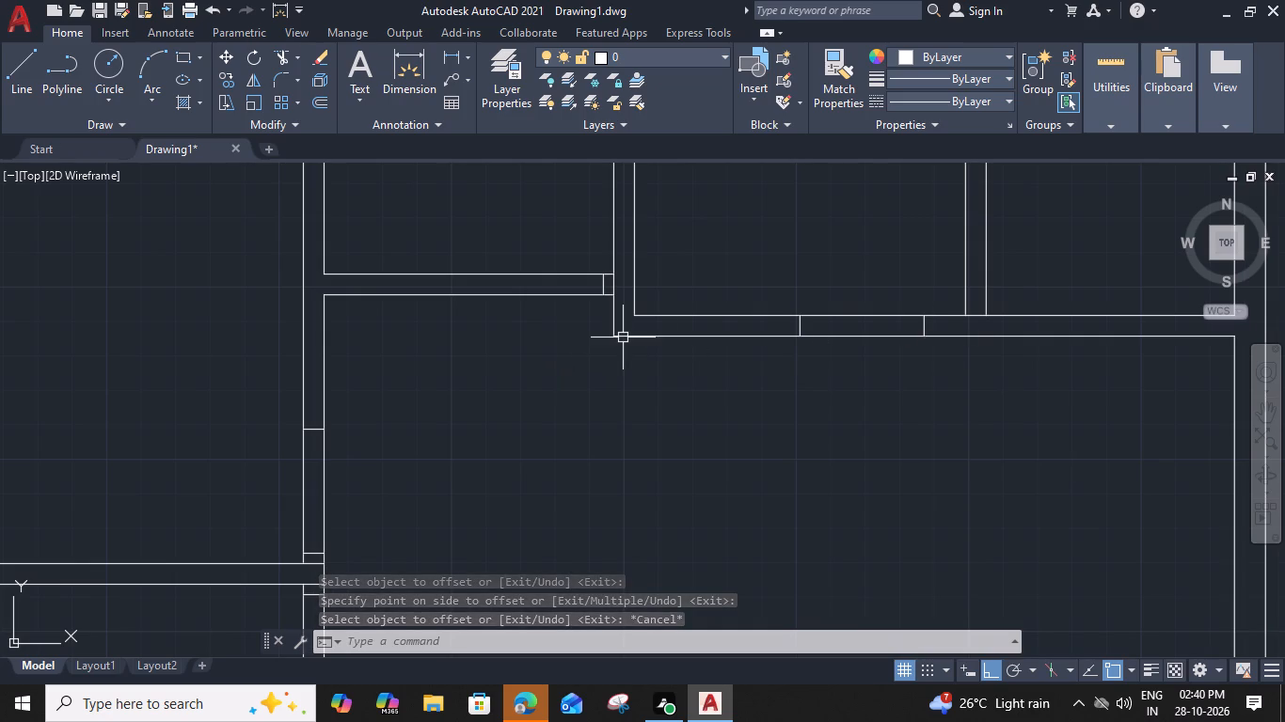
Offset the lower line of the wall below the two top-right rooms 2' downward.
left_click(624, 337)
key("o")
key("space")
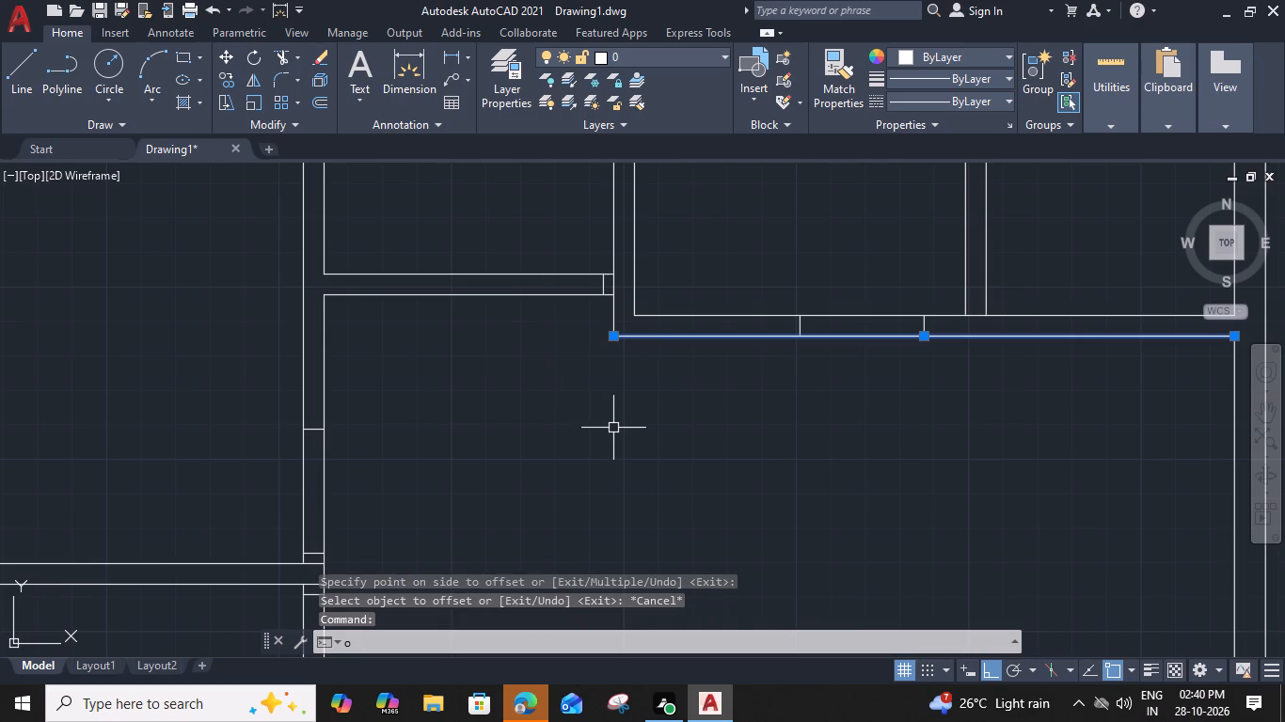
key("2")
type("'")
key("space")
left_click(612, 443)
key("Escape")
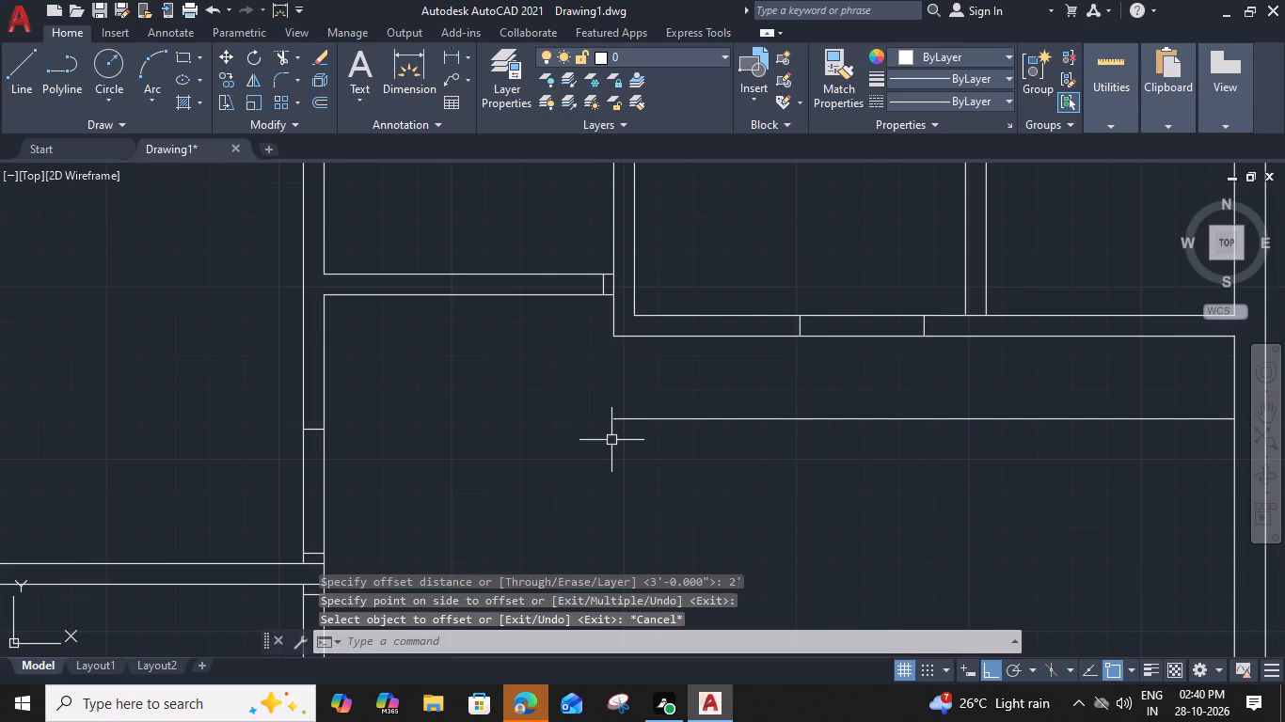
Extend both lines of the partition left of the third top-row room to the 2' offset line and trim the excess into a closed stub wall.
type("ex")
key("space")
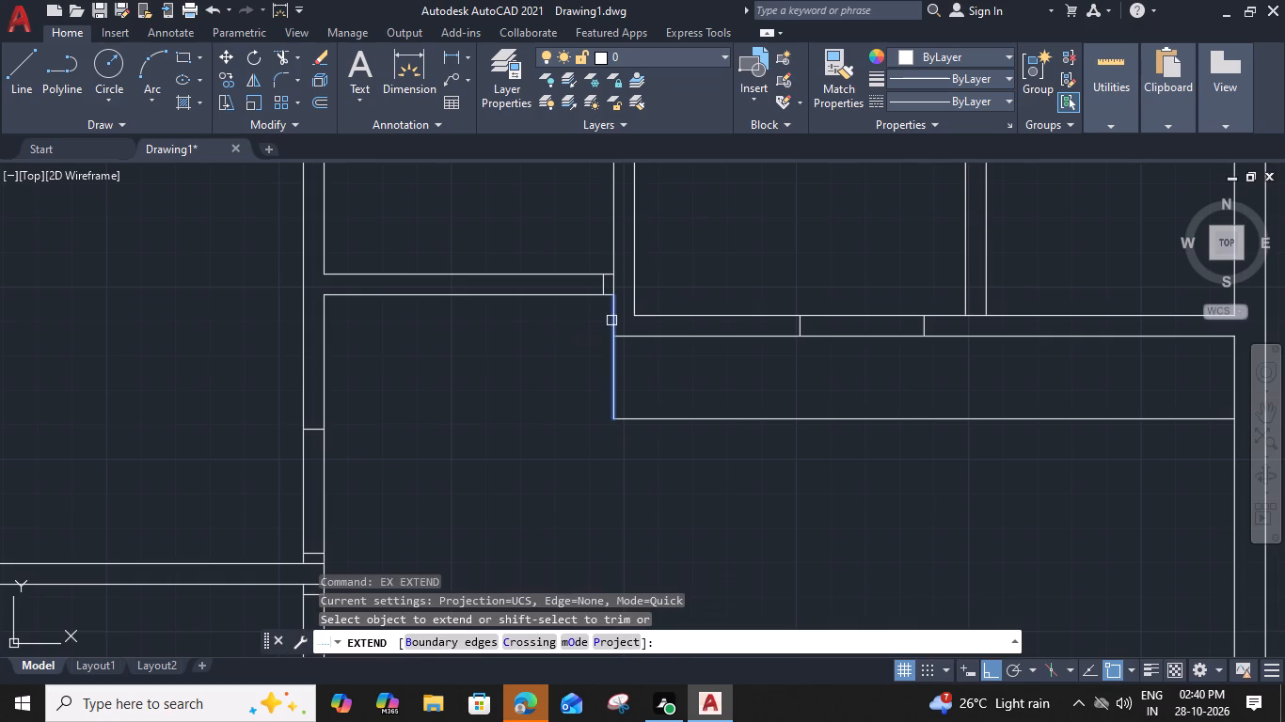
left_click(611, 321)
left_click(639, 307)
left_click(636, 306)
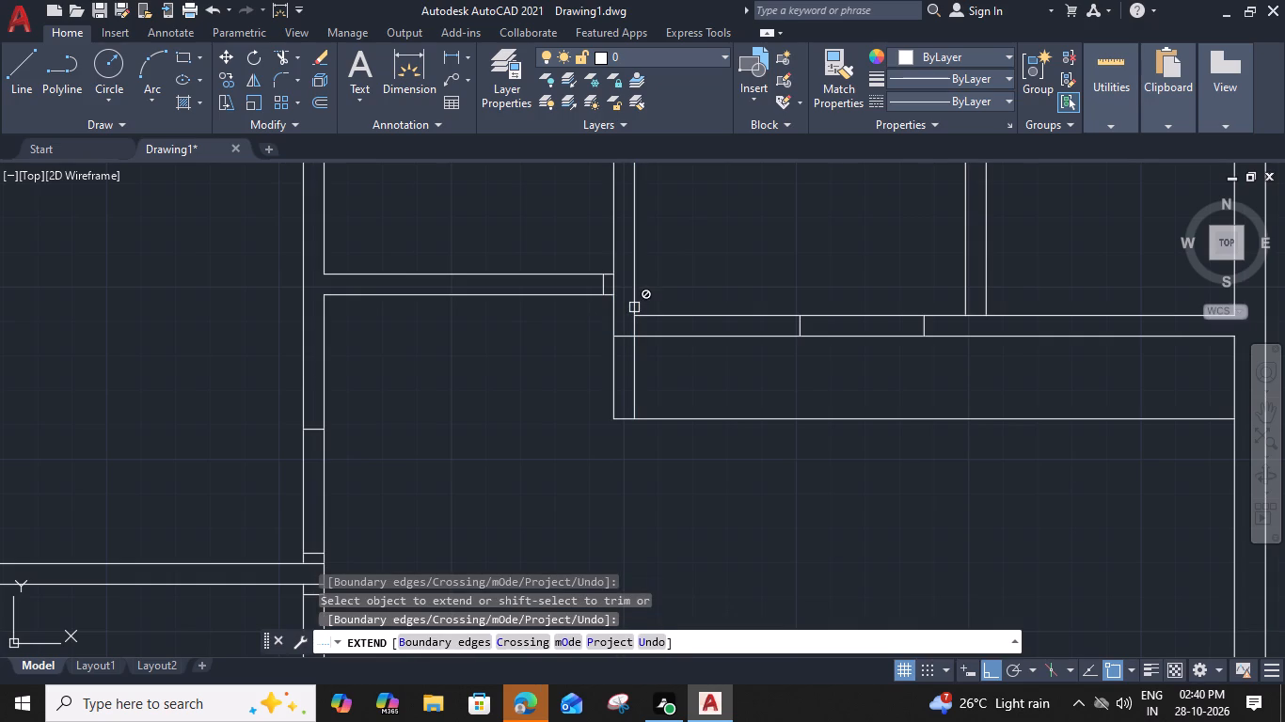
left_click_drag(696, 416, 693, 408, "shift")
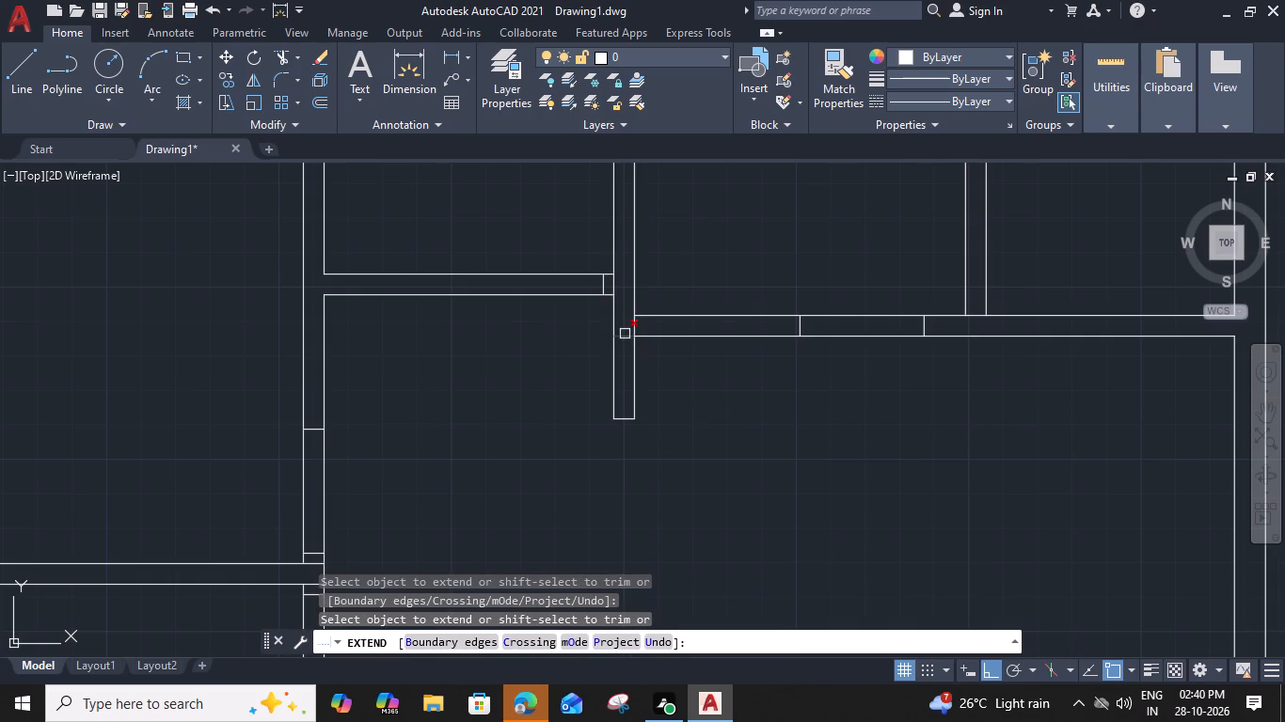
left_click(625, 334, "shift")
left_click(633, 328, "shift")
key("Escape")
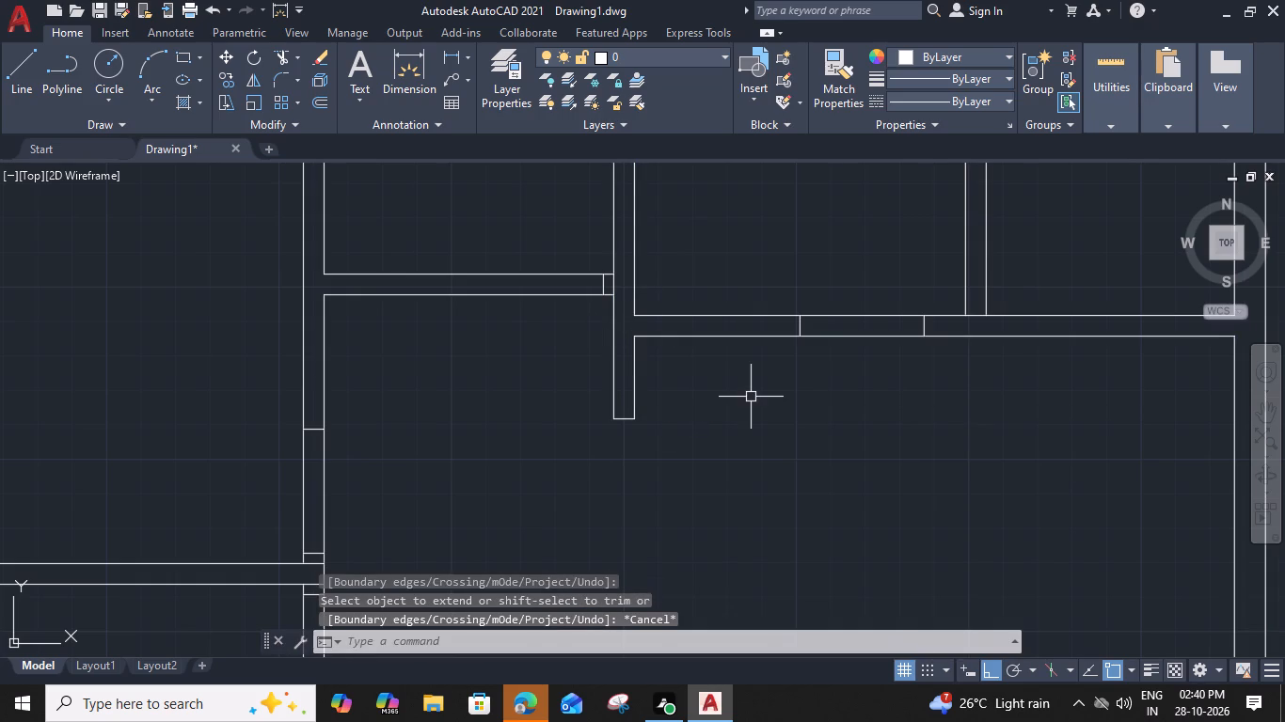
Offset the short vertical line in the wall below the second top-row room 2'6" to the left.
scroll(751, 397, "down", 1)
middle_click_drag(745, 418, 766, 438)
scroll(669, 340, "up", 2)
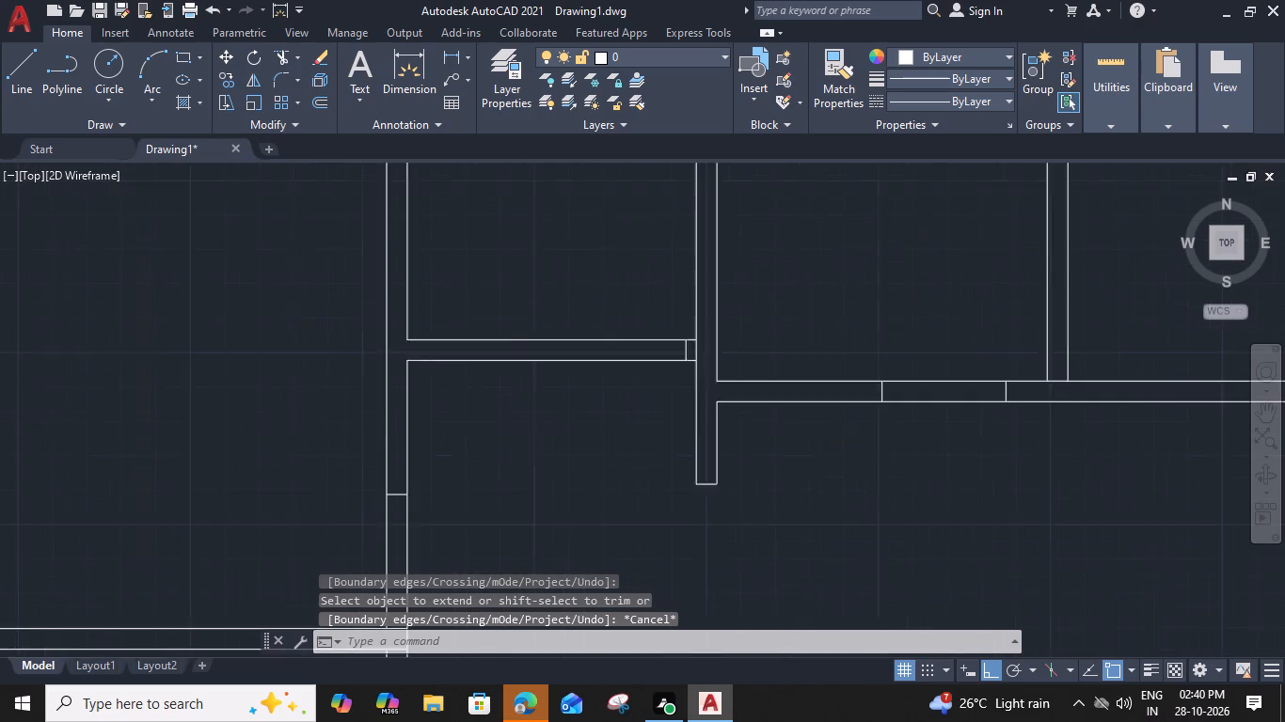
left_click(697, 351)
type("o 2")
key("apostrophe")
type("6\"")
key("Return")
left_click(606, 361)
key("Escape")
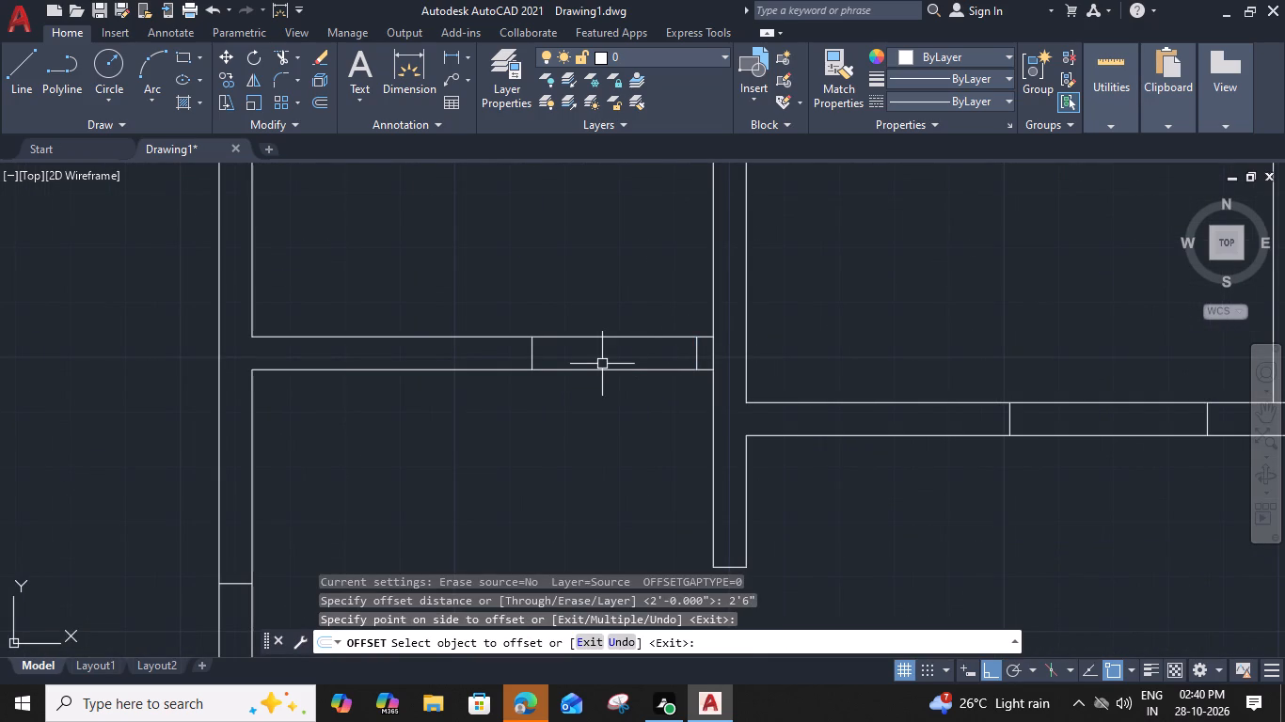
Offset the short line at the base of the partition between the two top-right rooms 3" upward.
scroll(647, 400, "down", 3)
middle_click_drag(795, 498, 795, 492)
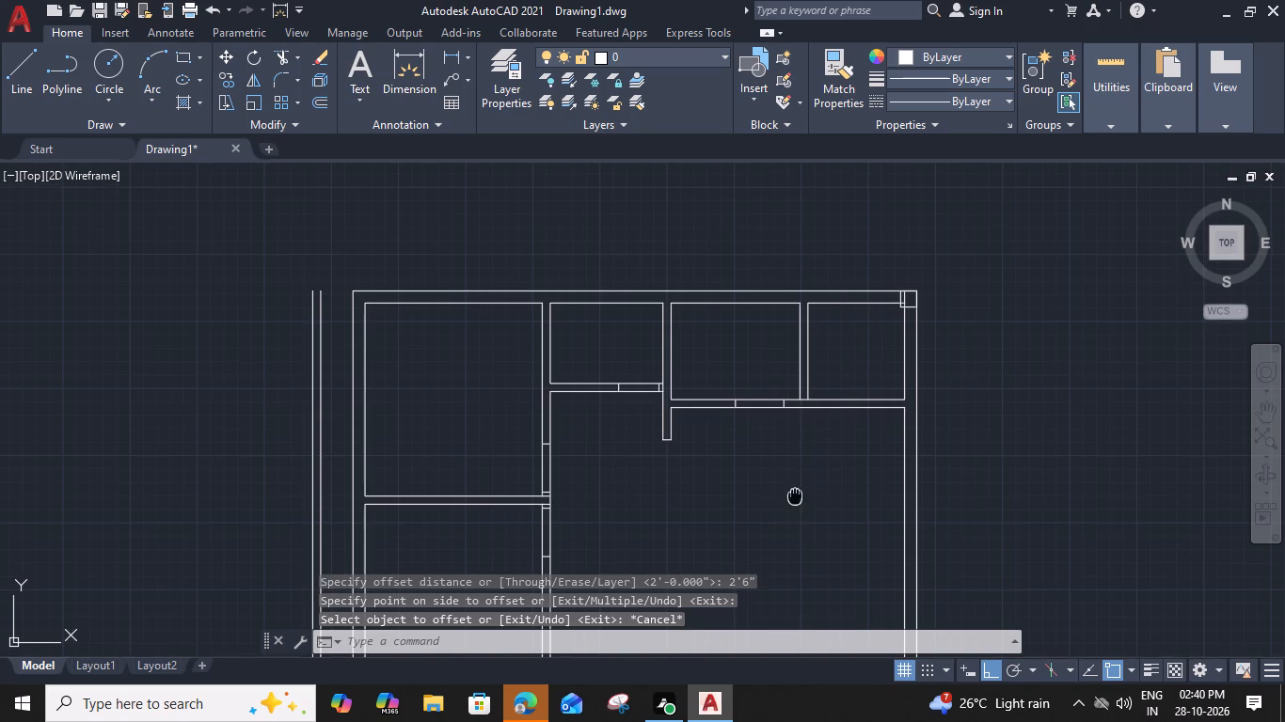
middle_click_drag(795, 492, 759, 500)
scroll(775, 390, "up", 2)
left_click(758, 416)
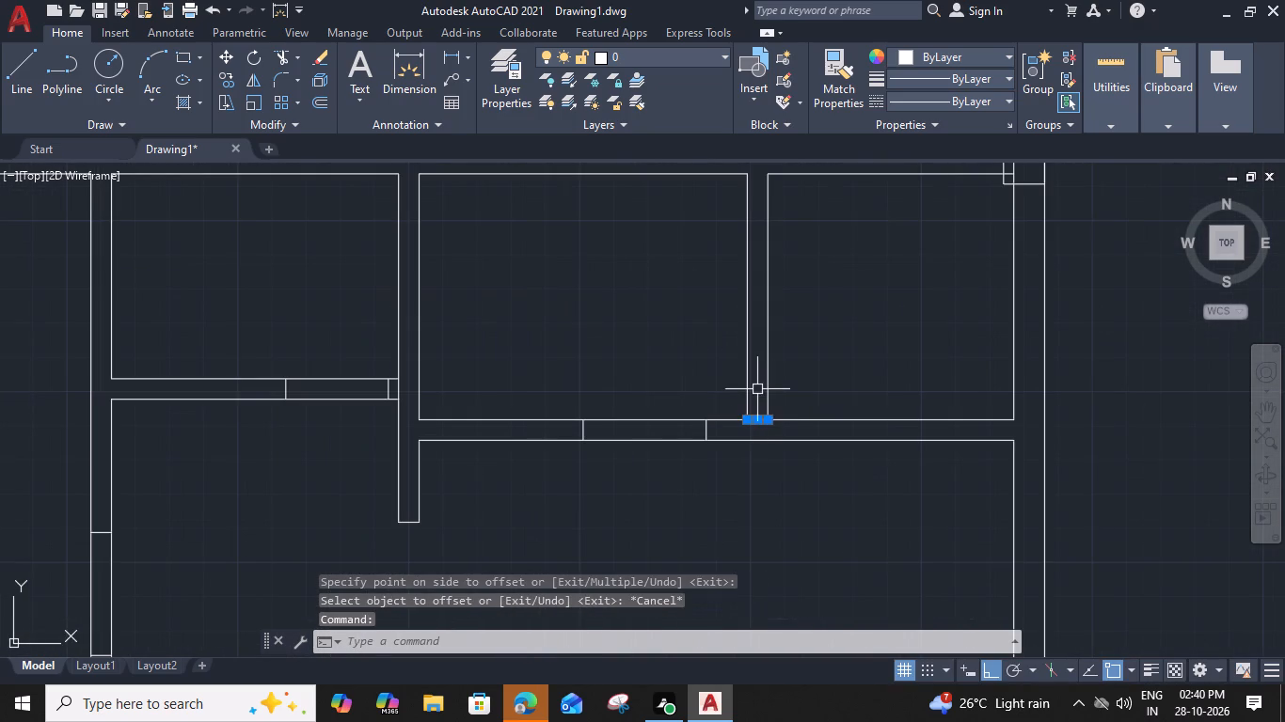
type("o 3\"")
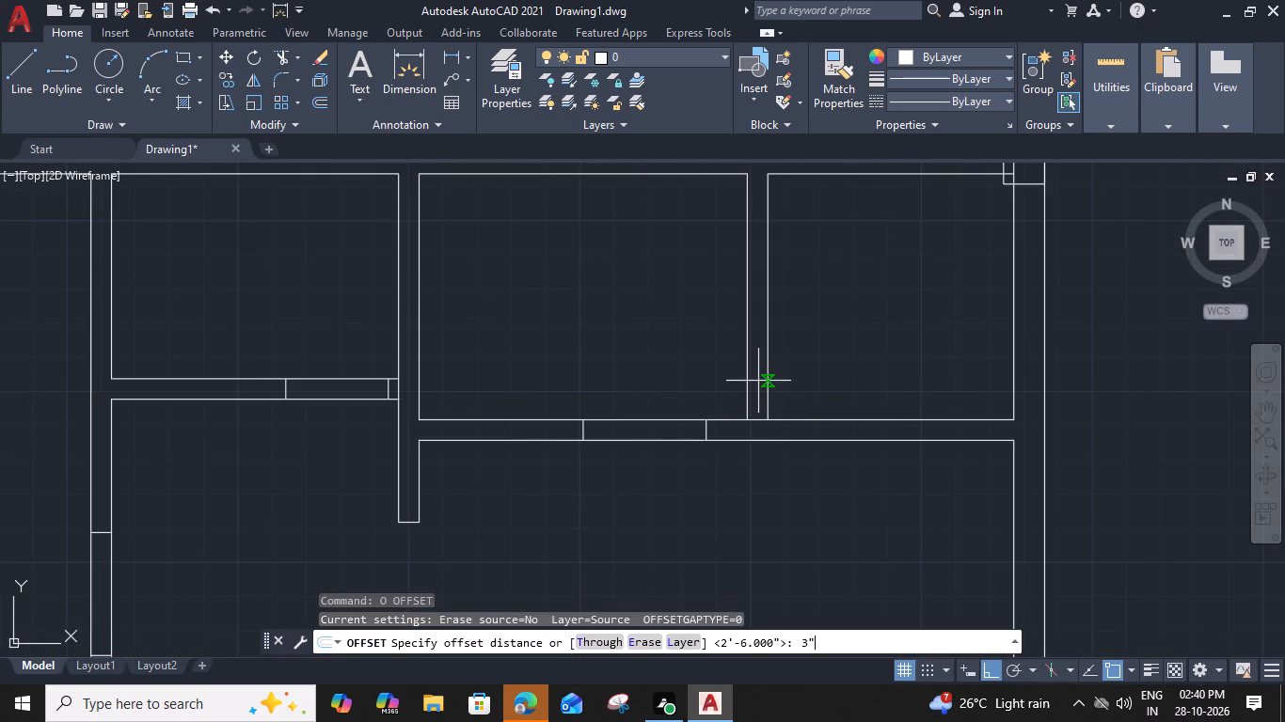
key("Return")
left_click(761, 369)
key("Escape")
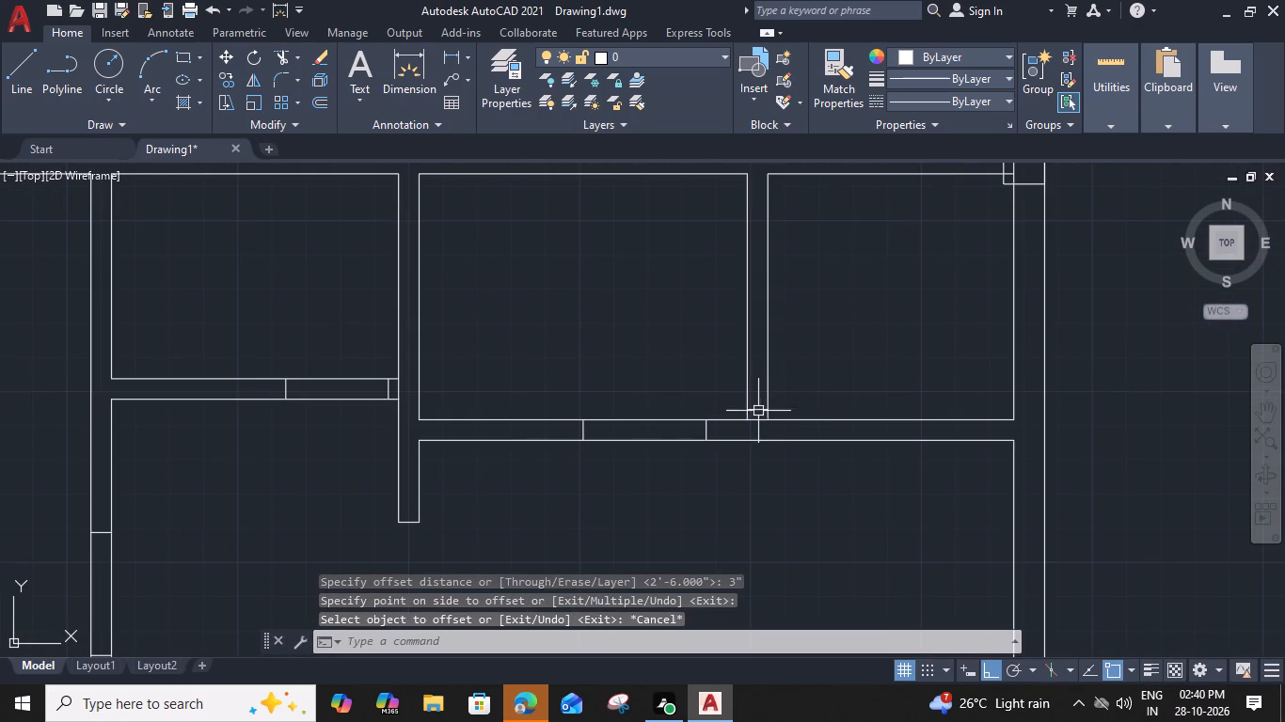
Offset the new short line in the partition between the two top-right rooms 2'6" upward.
left_click(756, 409)
type("o")
key("space")
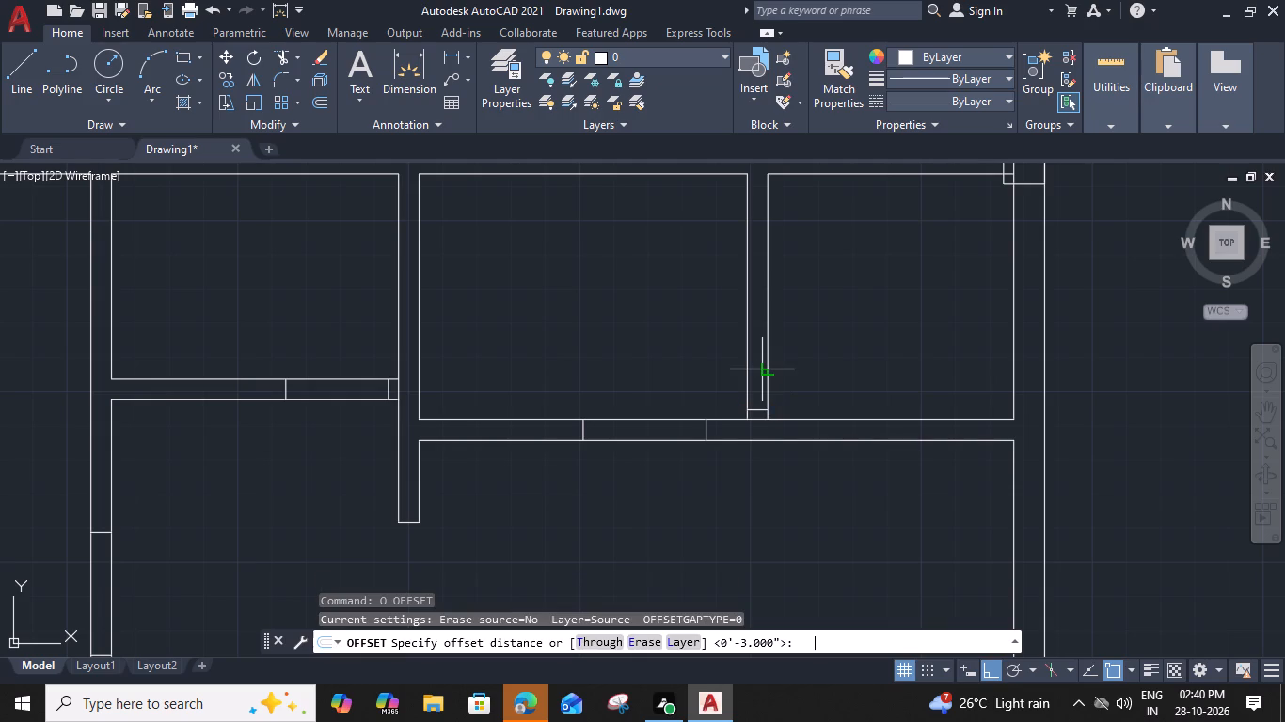
type("2;")
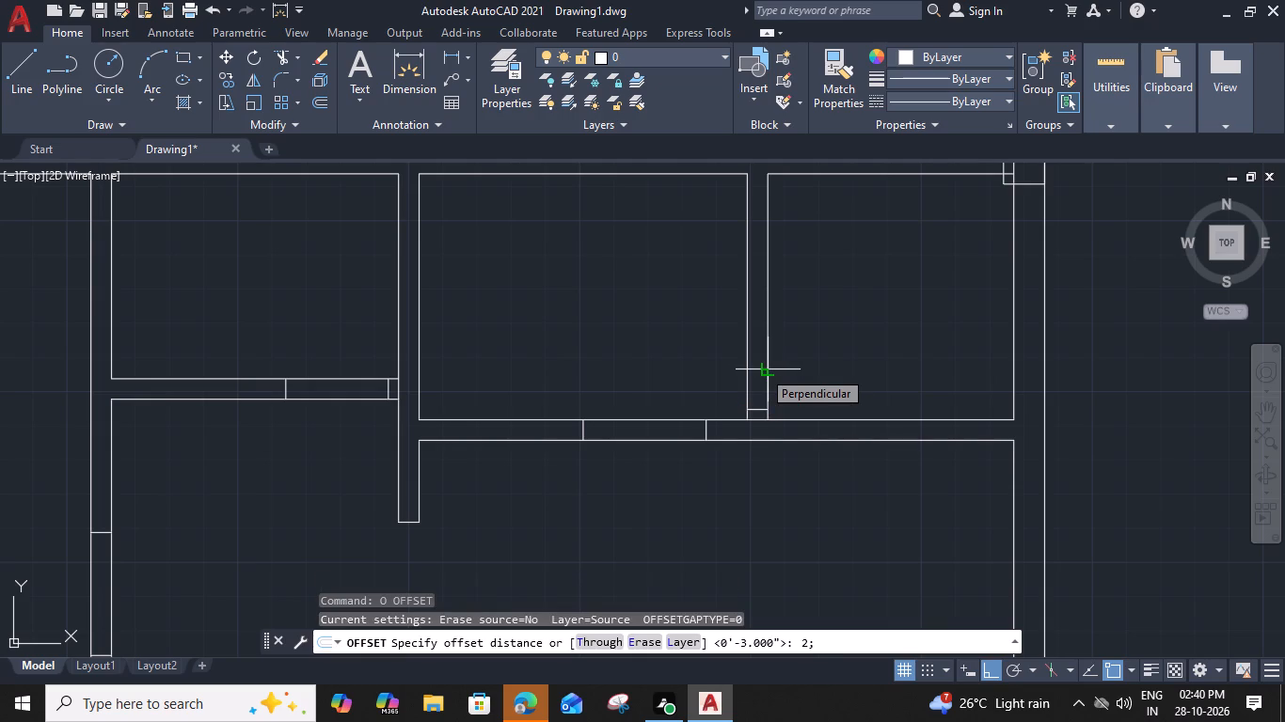
key("BackSpace")
type("'6\"")
key("Return")
left_click(762, 346)
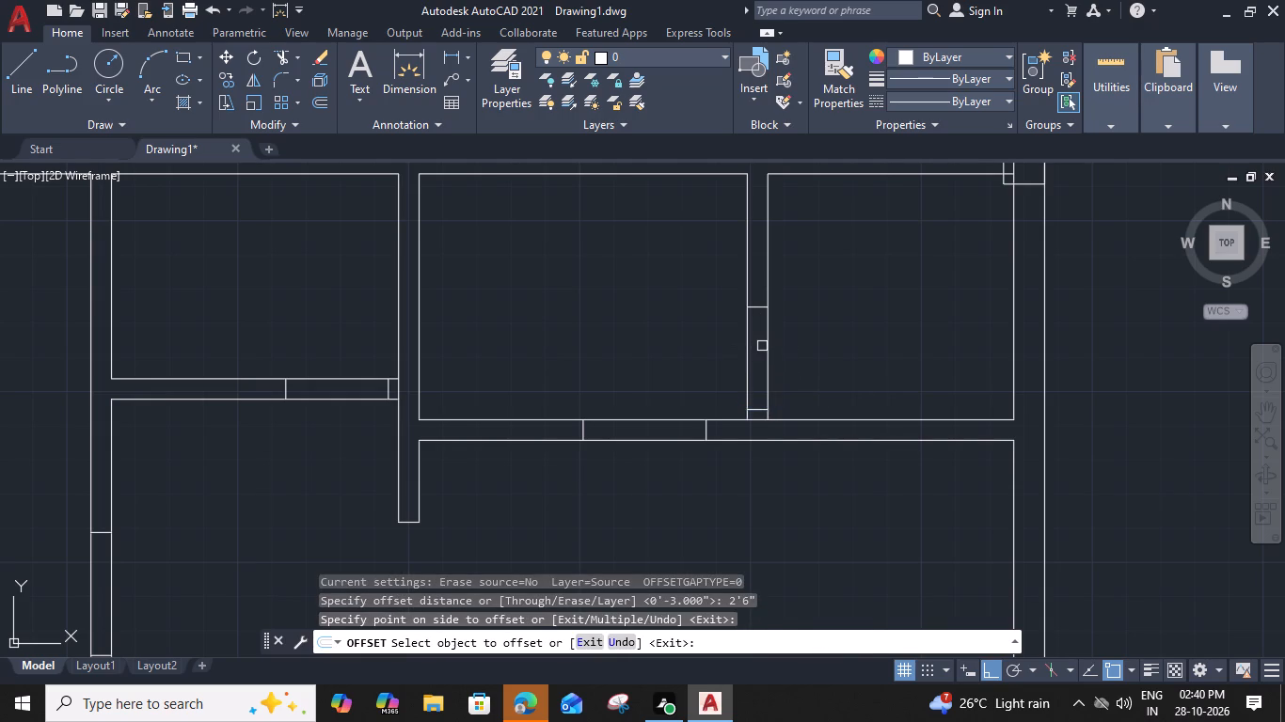
Offset the short vertical line in the top wall of the middle right-hand room 4' to the right.
scroll(762, 346, "down", 2)
middle_click_drag(709, 533, 735, 224)
scroll(748, 359, "up", 3)
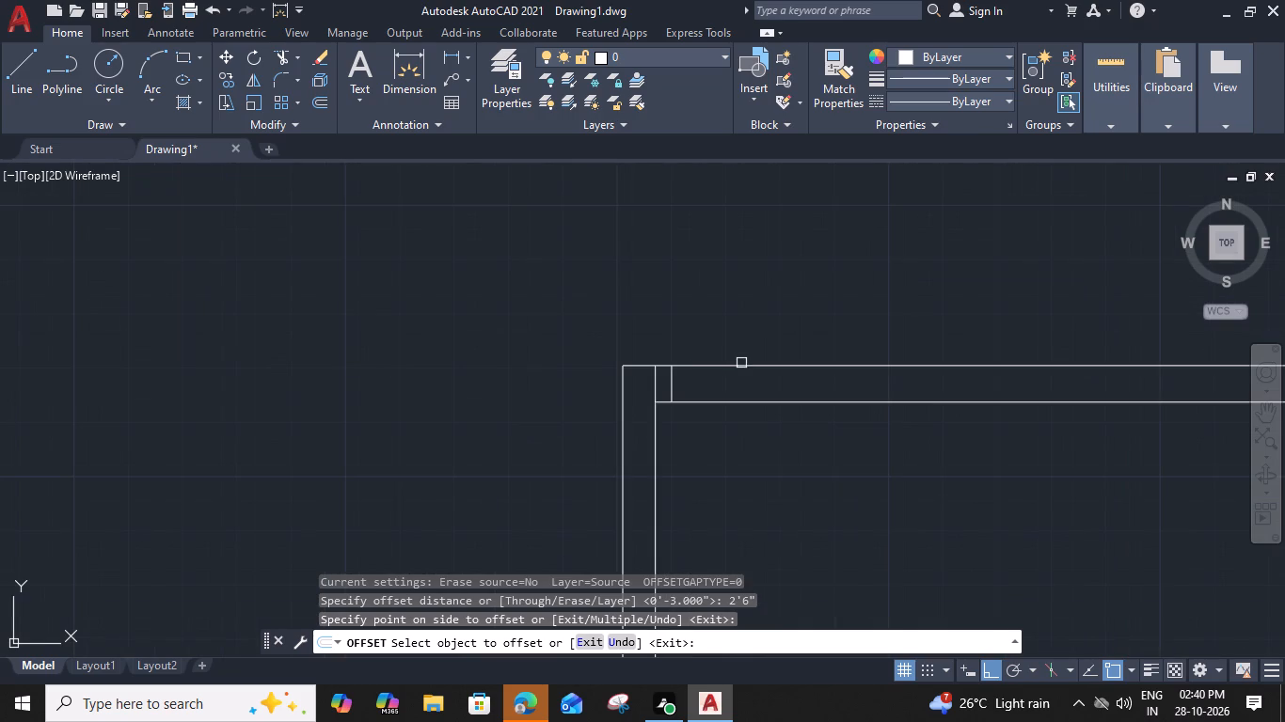
key("Escape")
left_click(669, 385)
key("p")
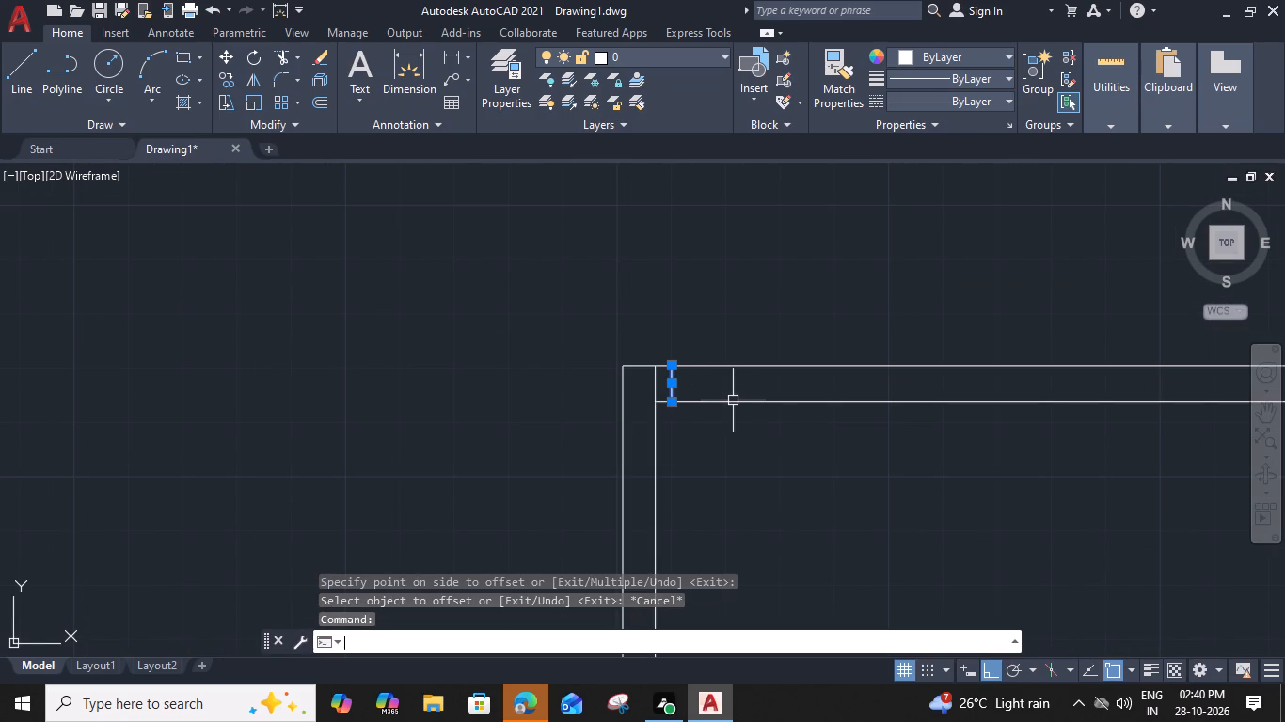
key("BackSpace")
key("BackSpace")
key("BackSpace")
type("o")
key("space")
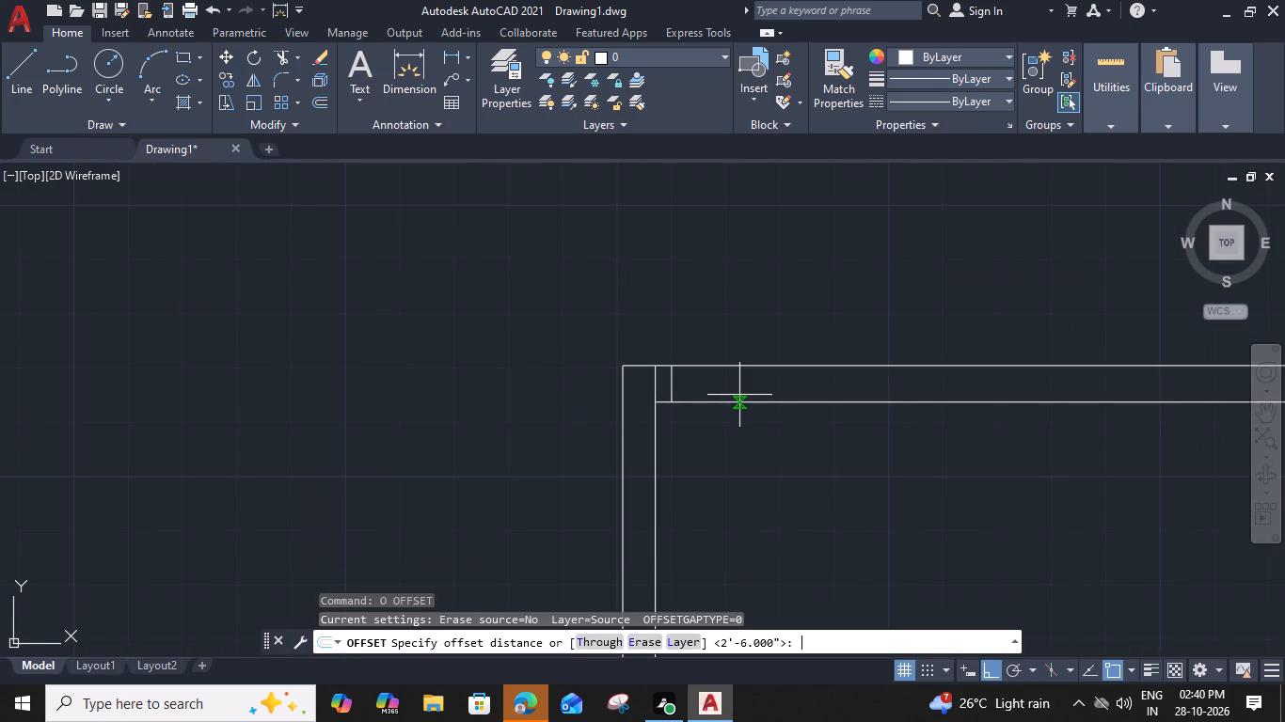
type("4'")
key("space")
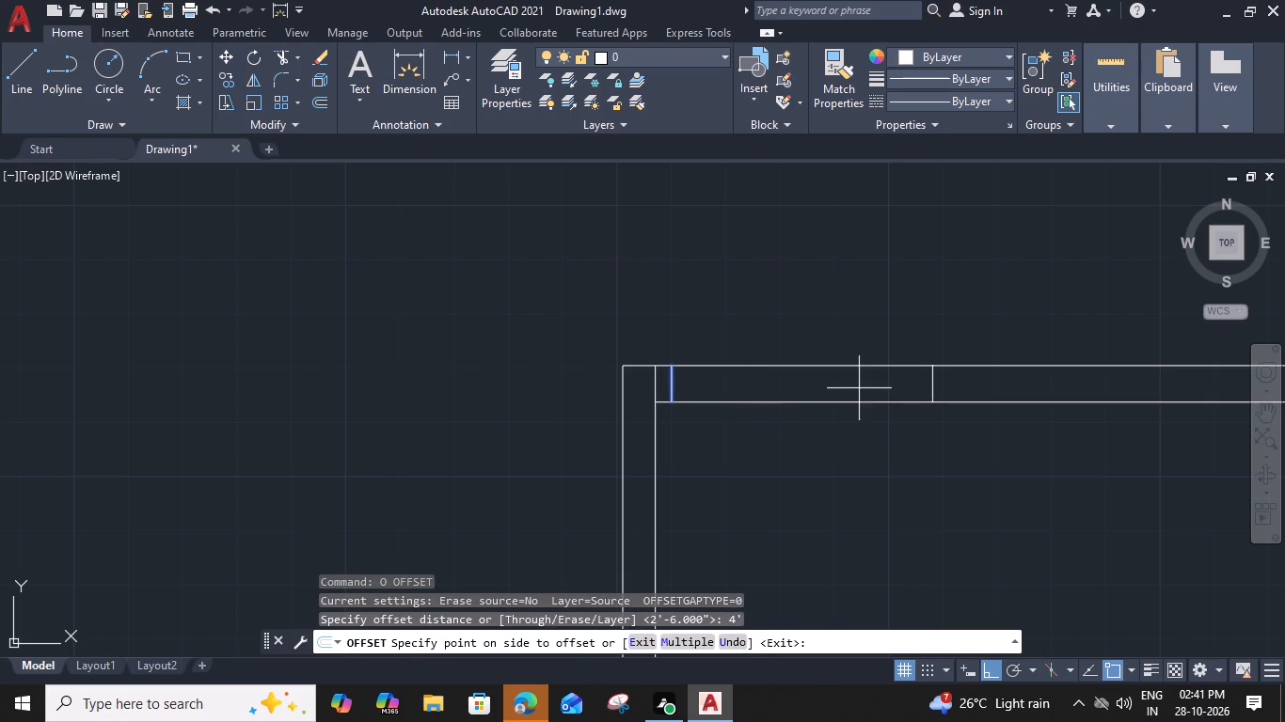
left_click(859, 388)
scroll(859, 388, "down", 3)
middle_click_drag(827, 447, 819, 266)
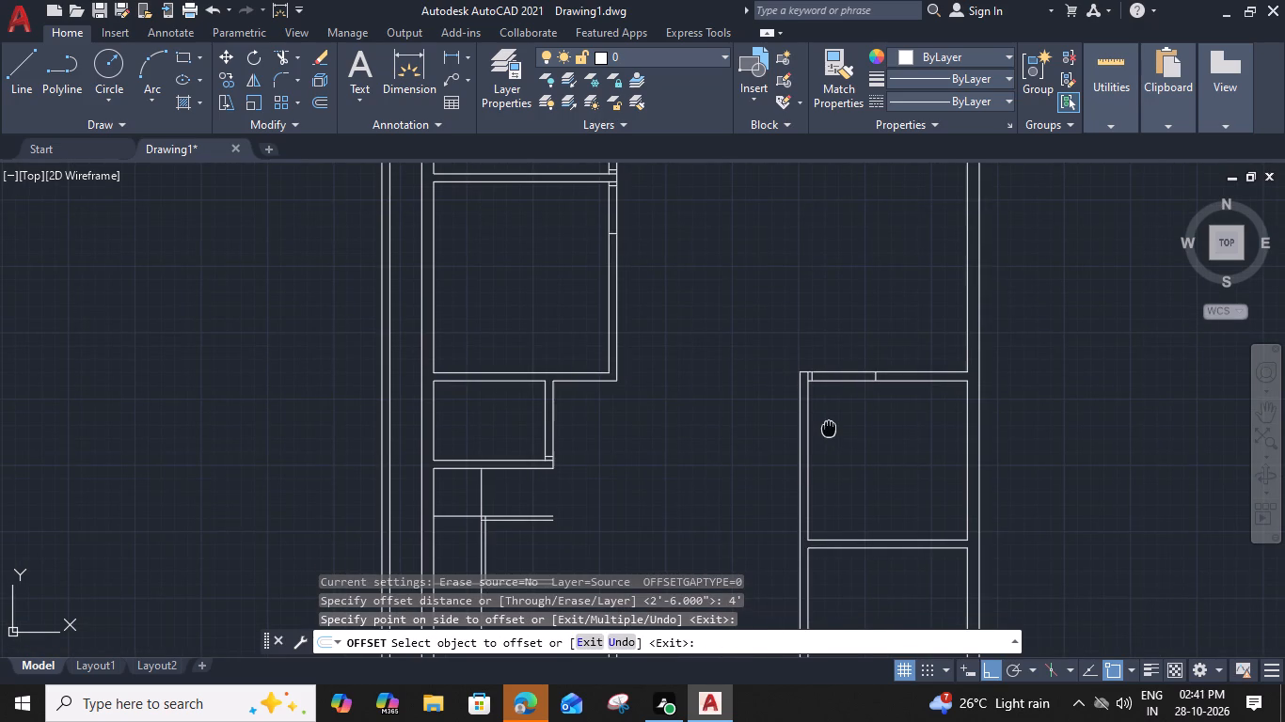
middle_click_drag(750, 541, 733, 372)
key("Escape")
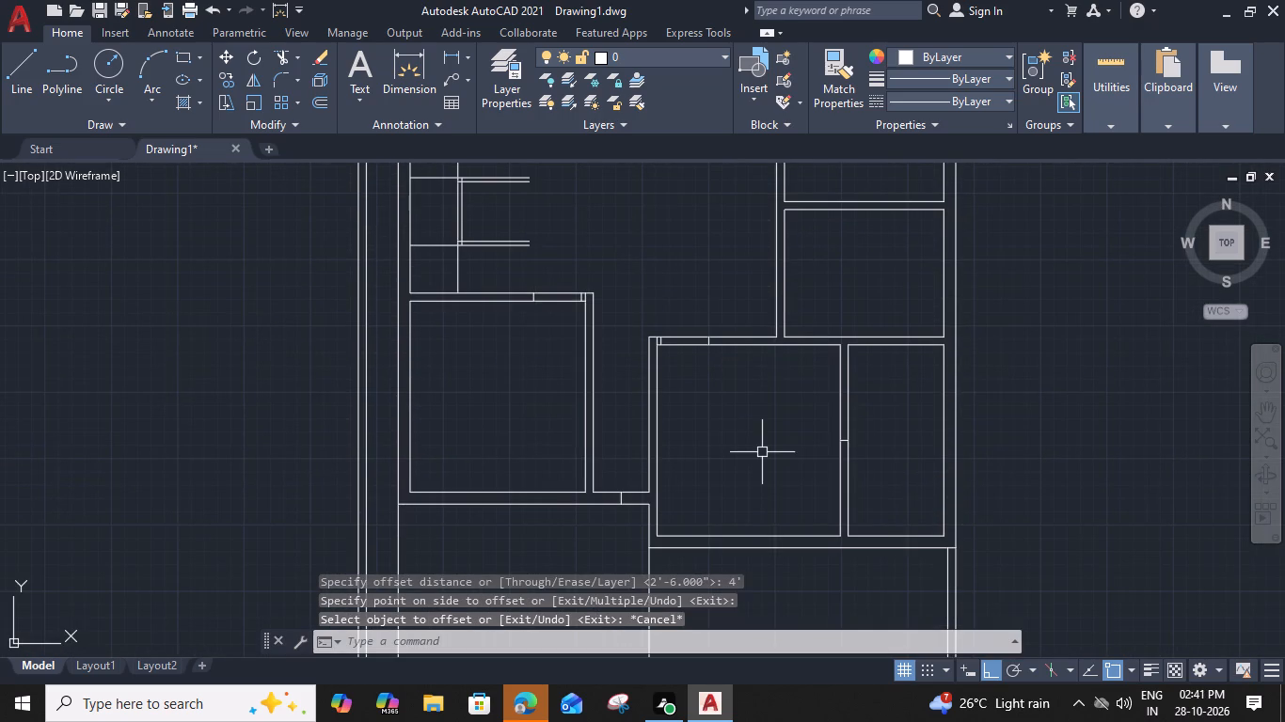
Offset the short line in the partition between the two bottom-right rooms 1'3" upward and 1'3" downward.
scroll(867, 443, "up", 2)
left_click(811, 440)
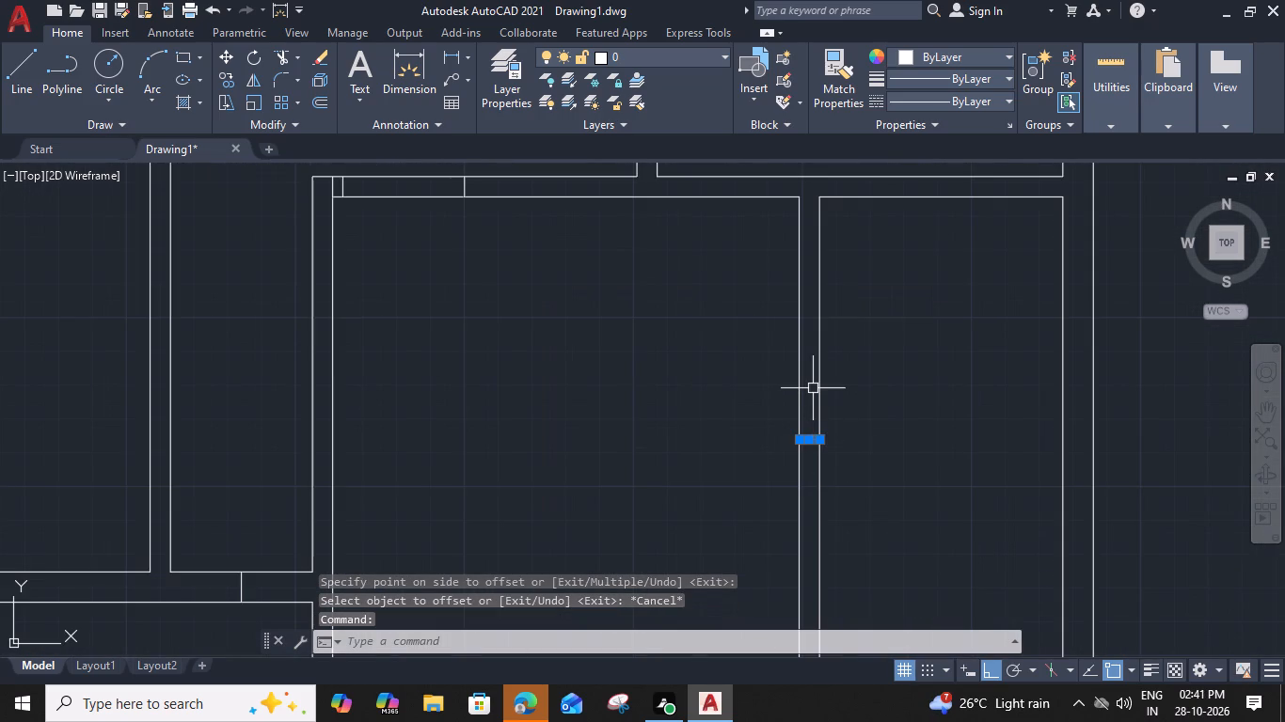
type("o")
key("space")
type("1'")
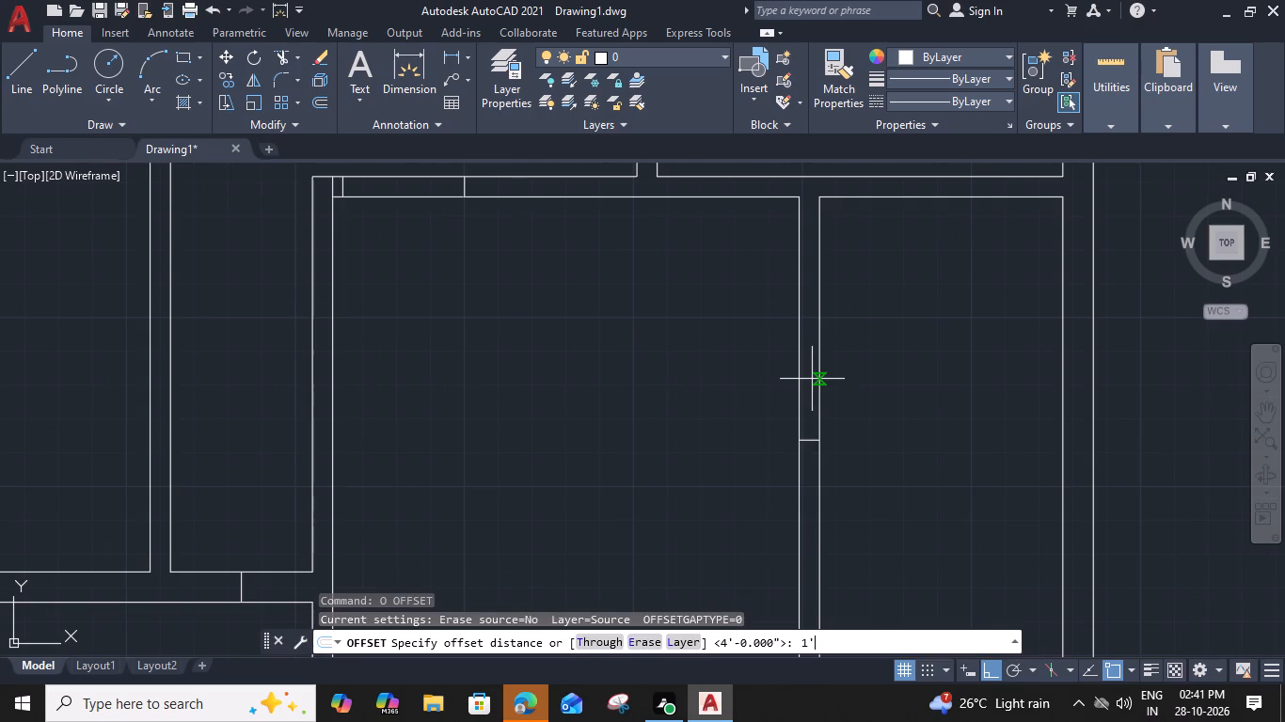
type("3\"")
key("Return")
left_click(817, 354)
left_click(814, 438)
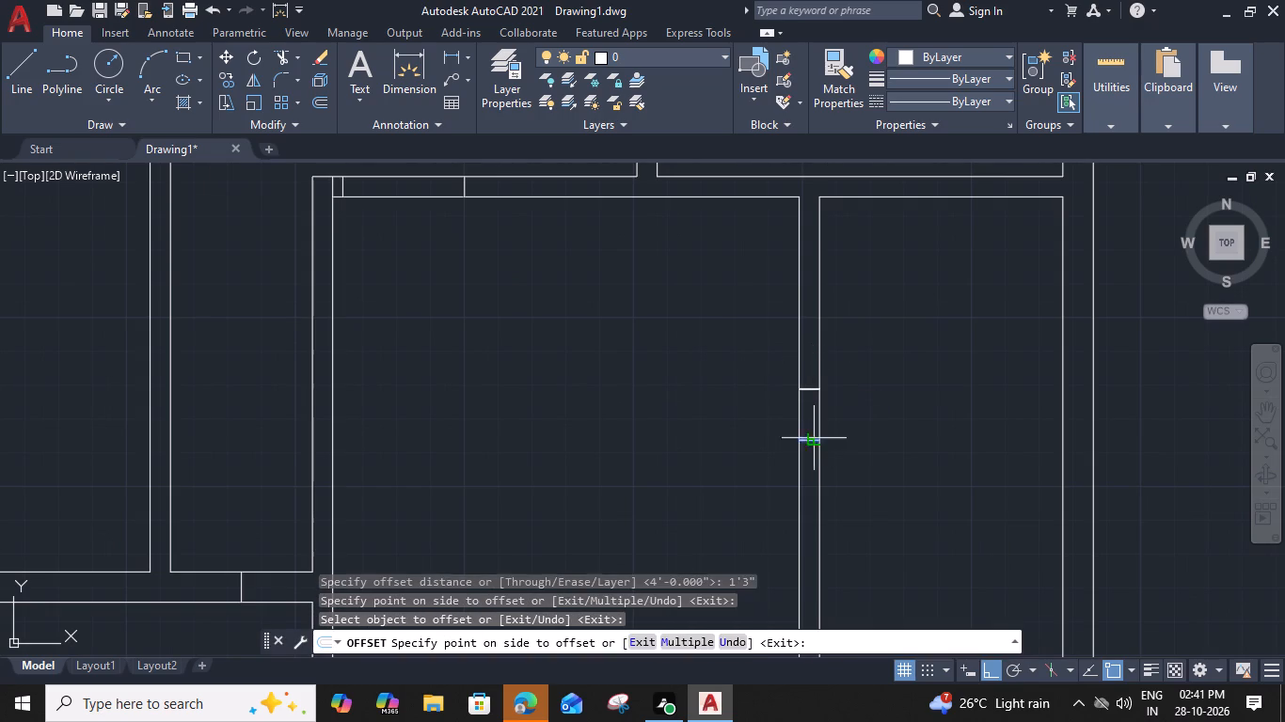
left_click(802, 514)
key("Escape")
Trim away the original centre line between the two 1'3" offsets in the bottom-right partition.
type("tr")
key("space")
left_click(814, 441)
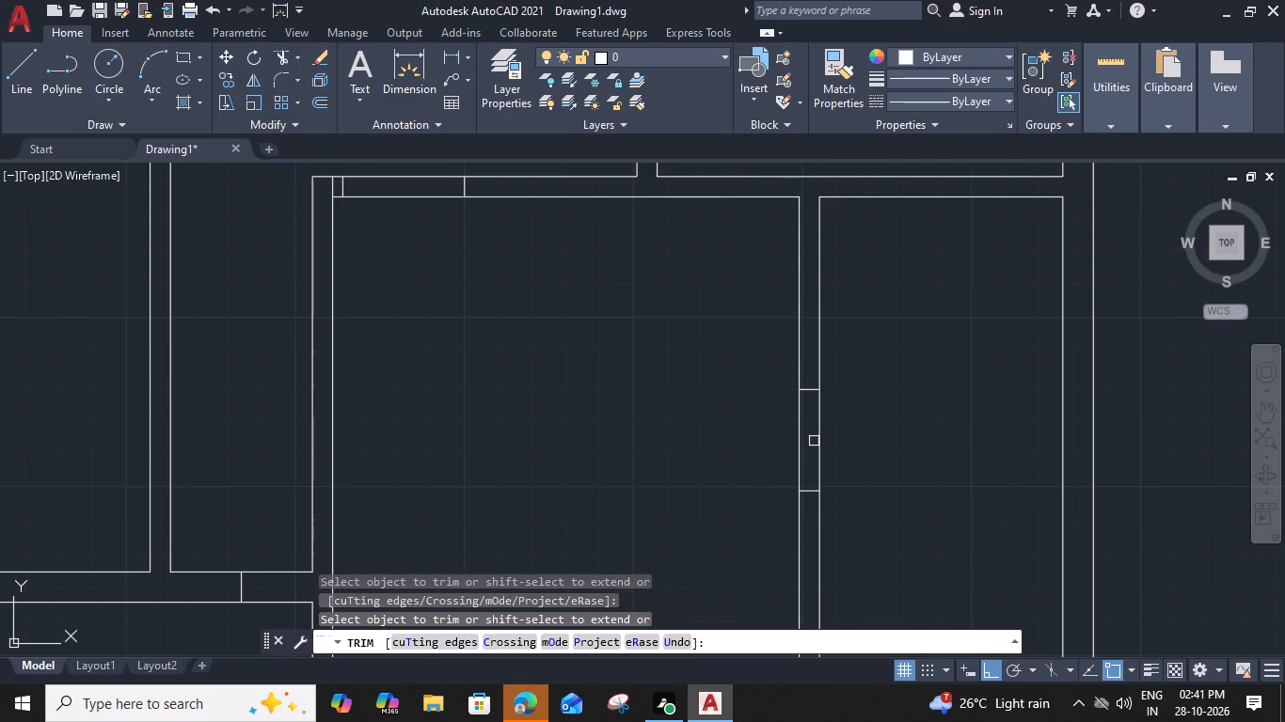
Trim away the leftover wall-end lines beside the door marks at the corners of the two lower rooms, middle right-hand room and small left-hand room.
scroll(814, 441, "down", 1)
scroll(511, 271, "up", 3)
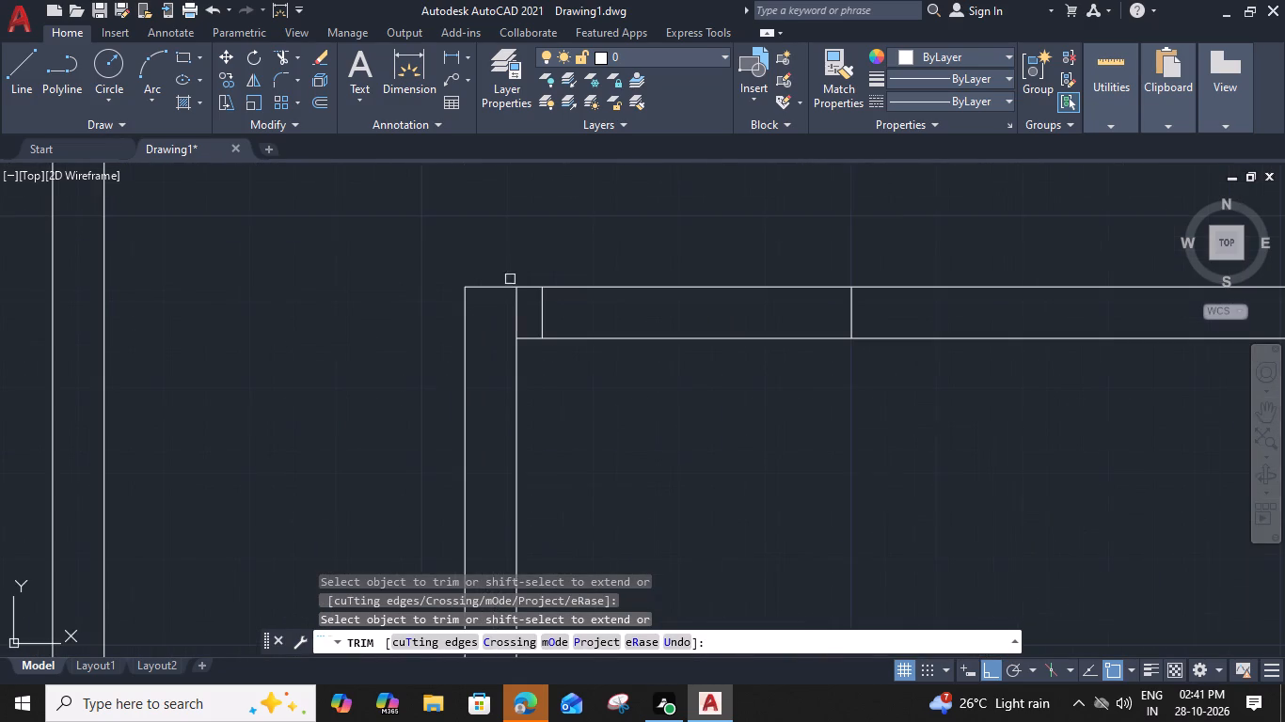
left_click(517, 302)
scroll(517, 302, "down", 3)
scroll(390, 227, "up", 2)
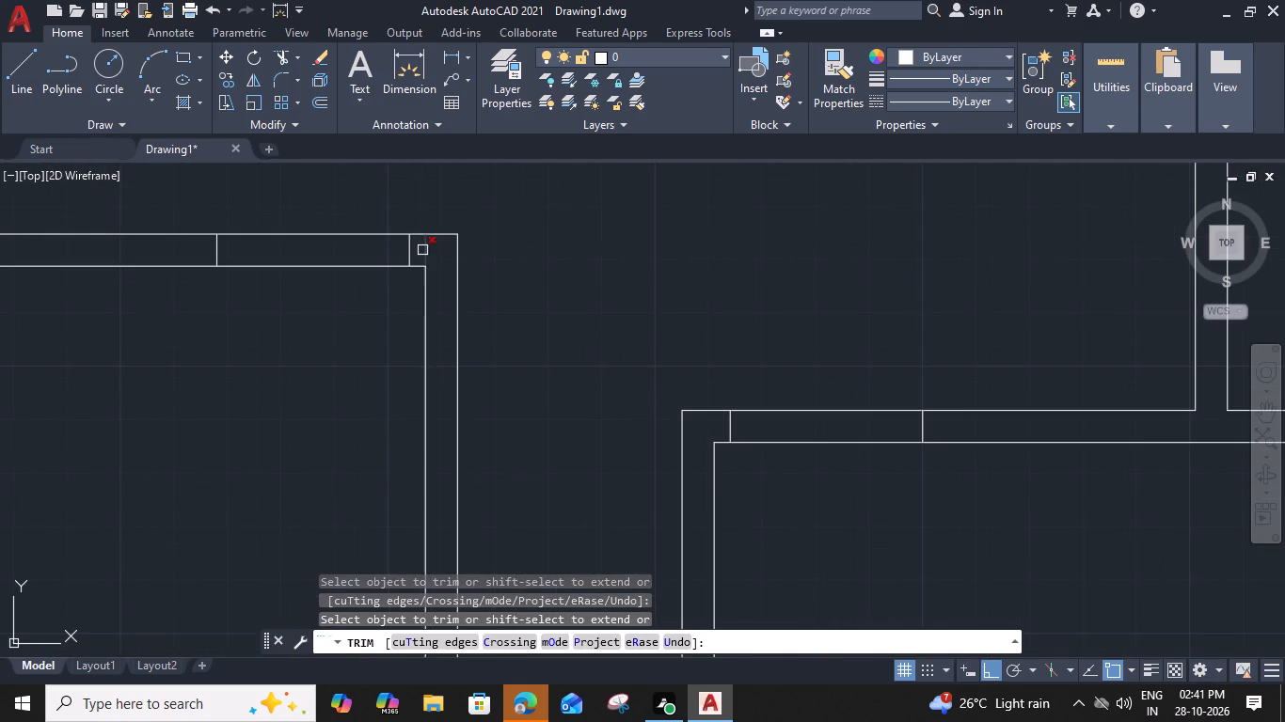
left_click(422, 250)
scroll(422, 250, "down", 3)
middle_click_drag(570, 225, 571, 254)
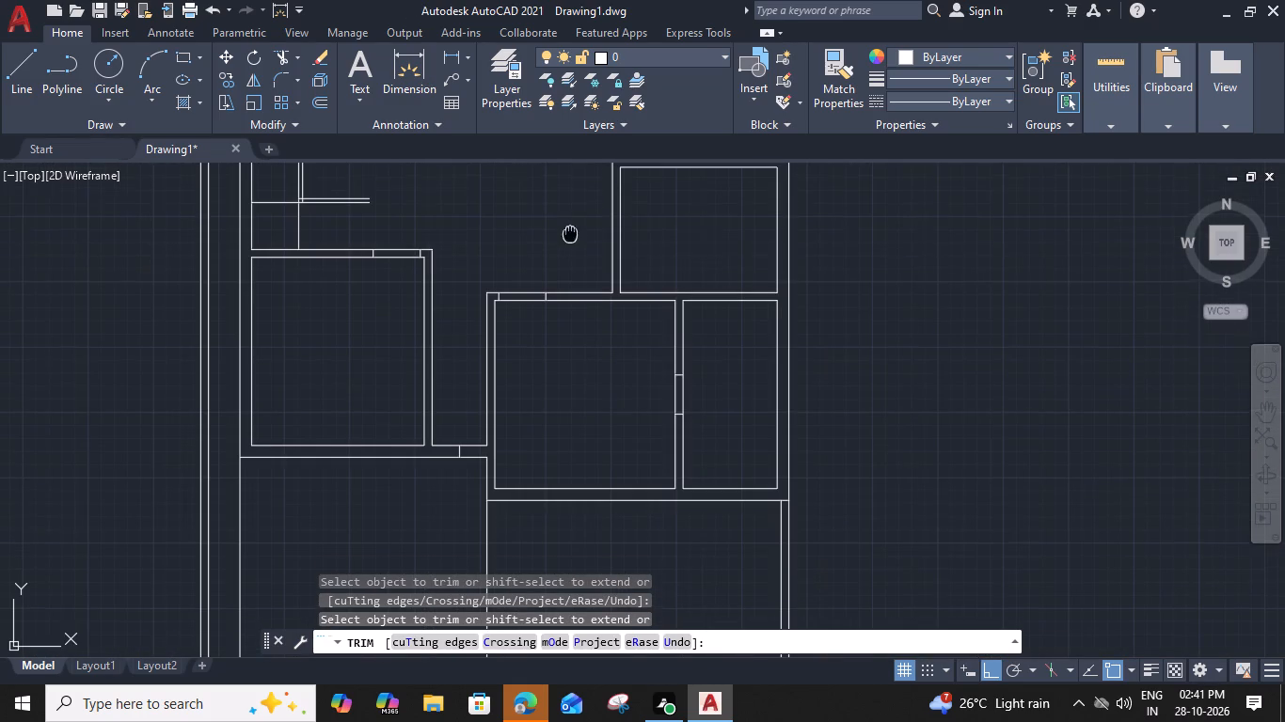
middle_click_drag(571, 254, 590, 495)
scroll(620, 262, "up", 2)
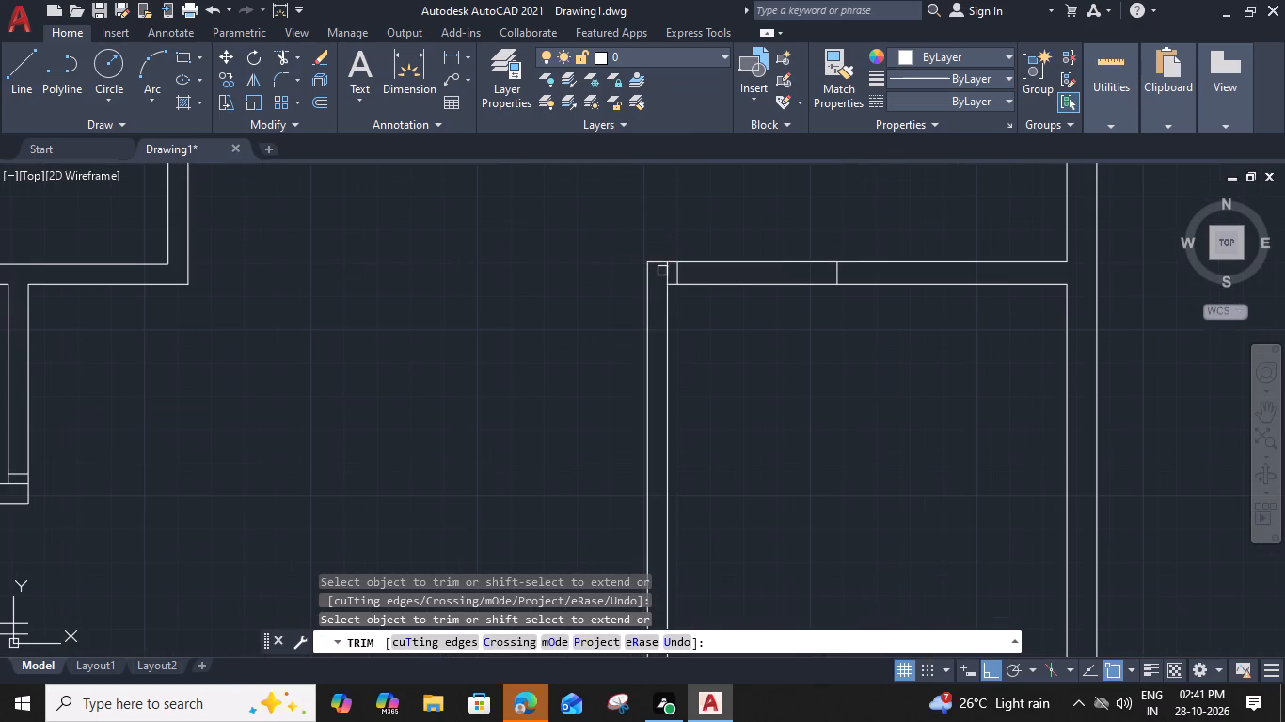
left_click(666, 271)
scroll(666, 271, "down", 2)
middle_click_drag(536, 274, 666, 354)
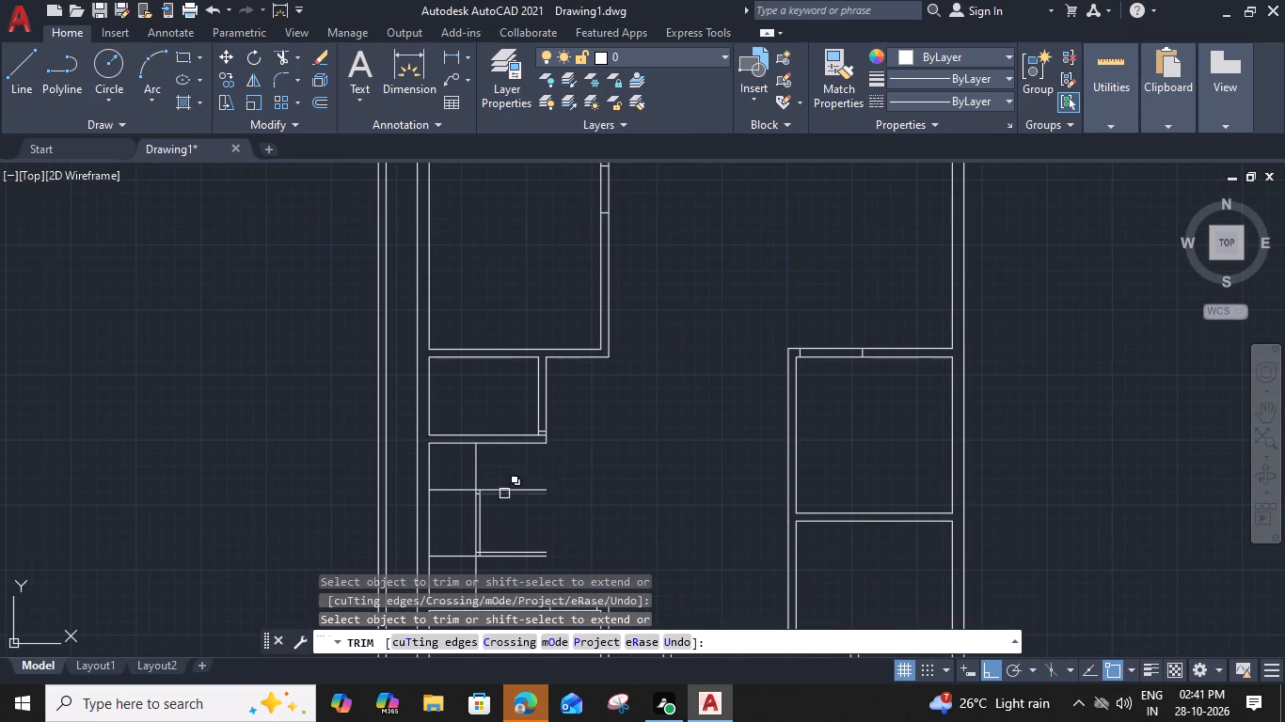
scroll(549, 437, "up", 2)
left_click(529, 438)
key("Escape")
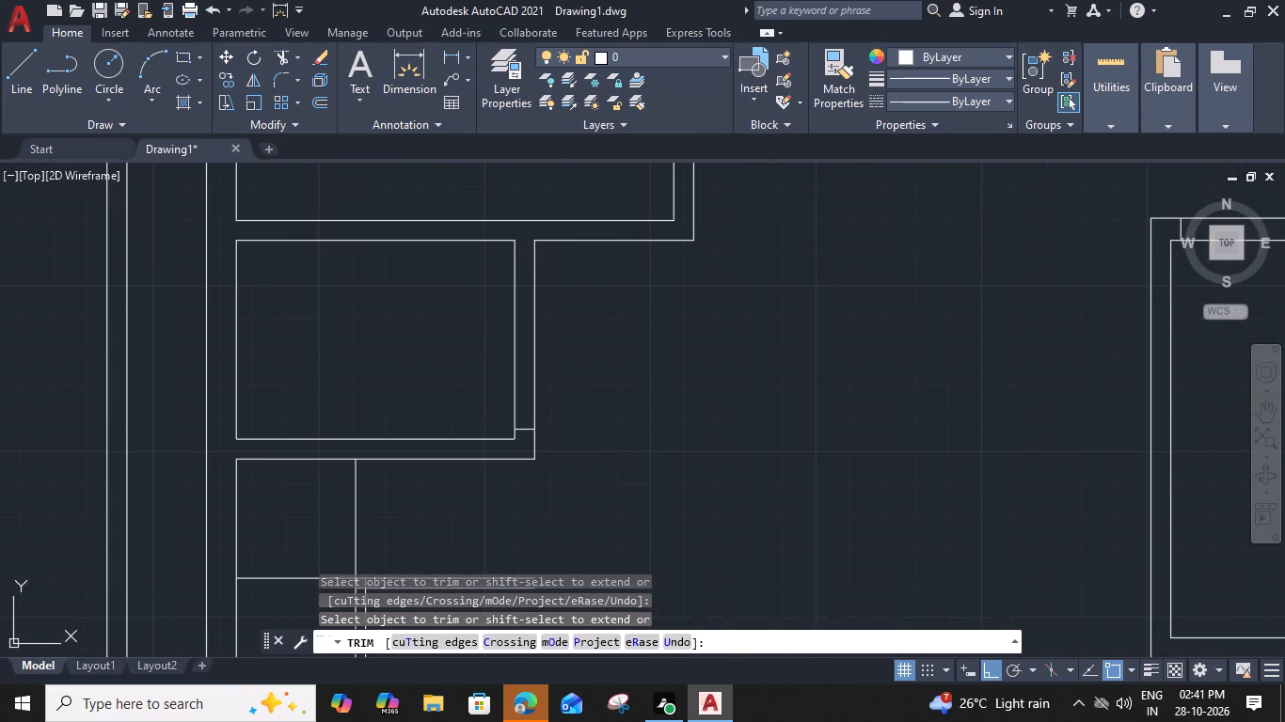
Offset the short line near the base of the small left-hand room's right partition 2'6" upward.
left_click(531, 429)
type("o 2'")
key("6")
key("shift+quotedbl")
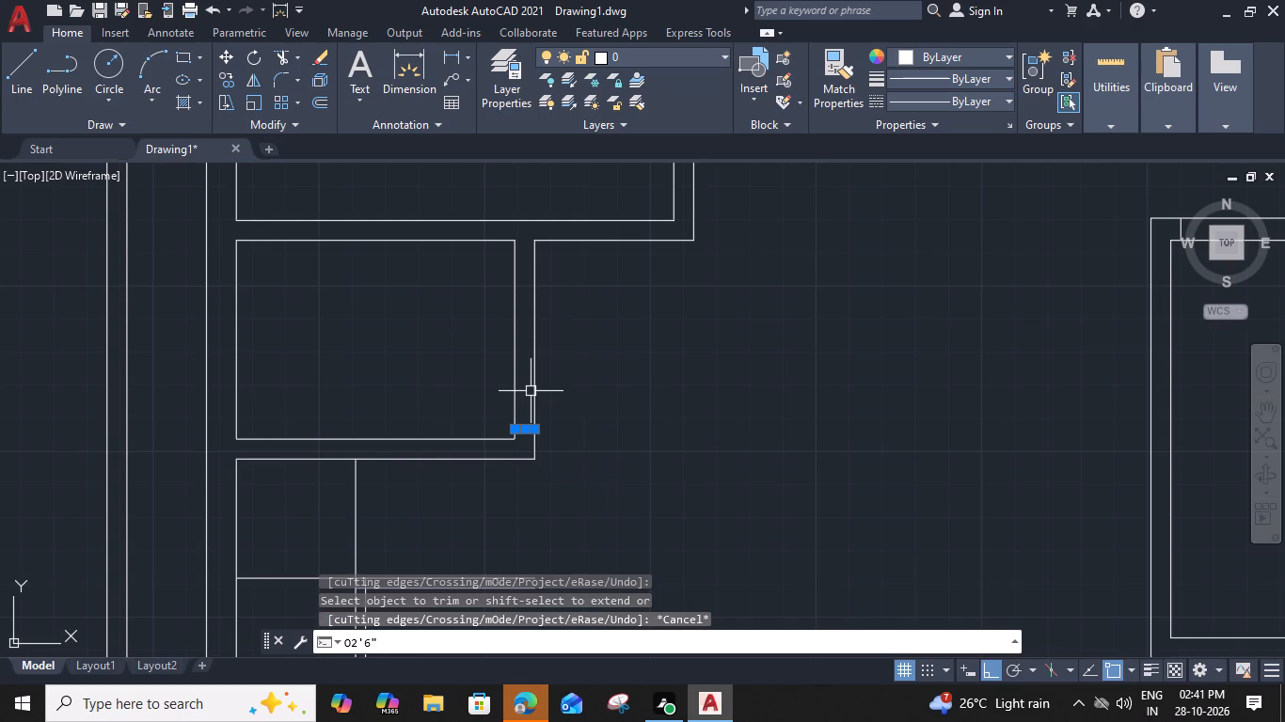
key("Return")
type("o")
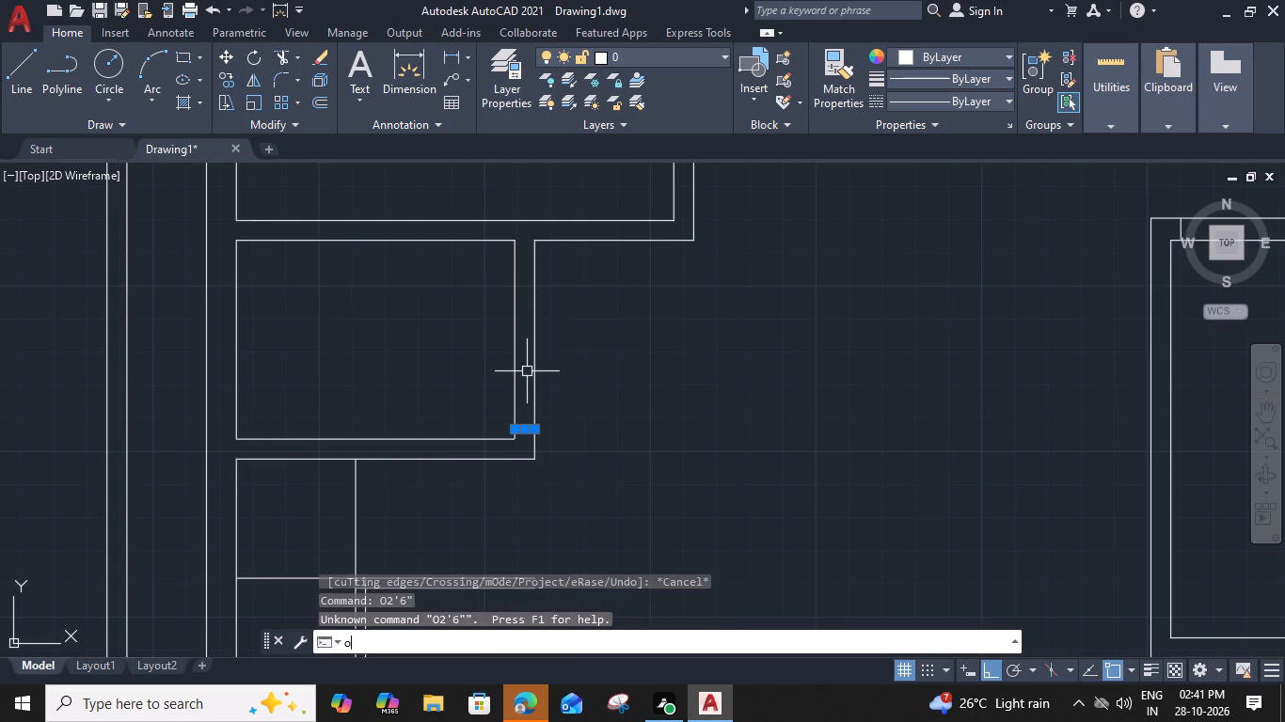
key("space")
type("2'")
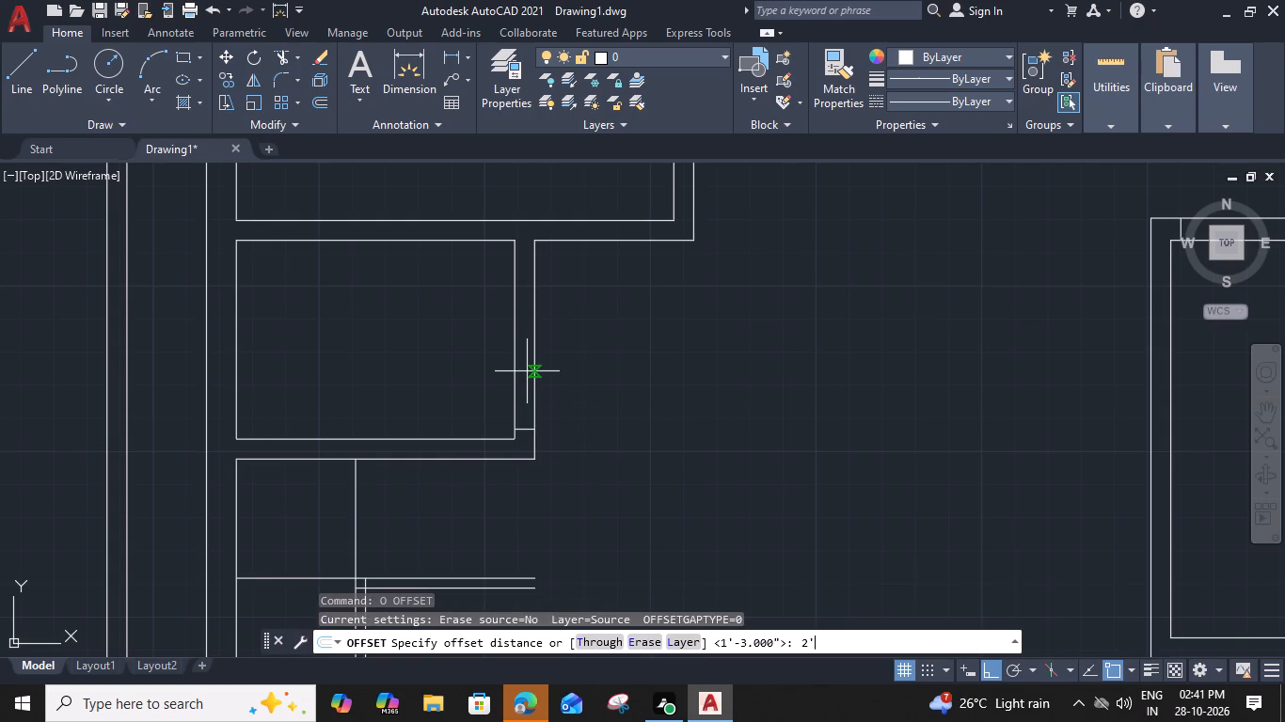
type("6\"")
key("Return")
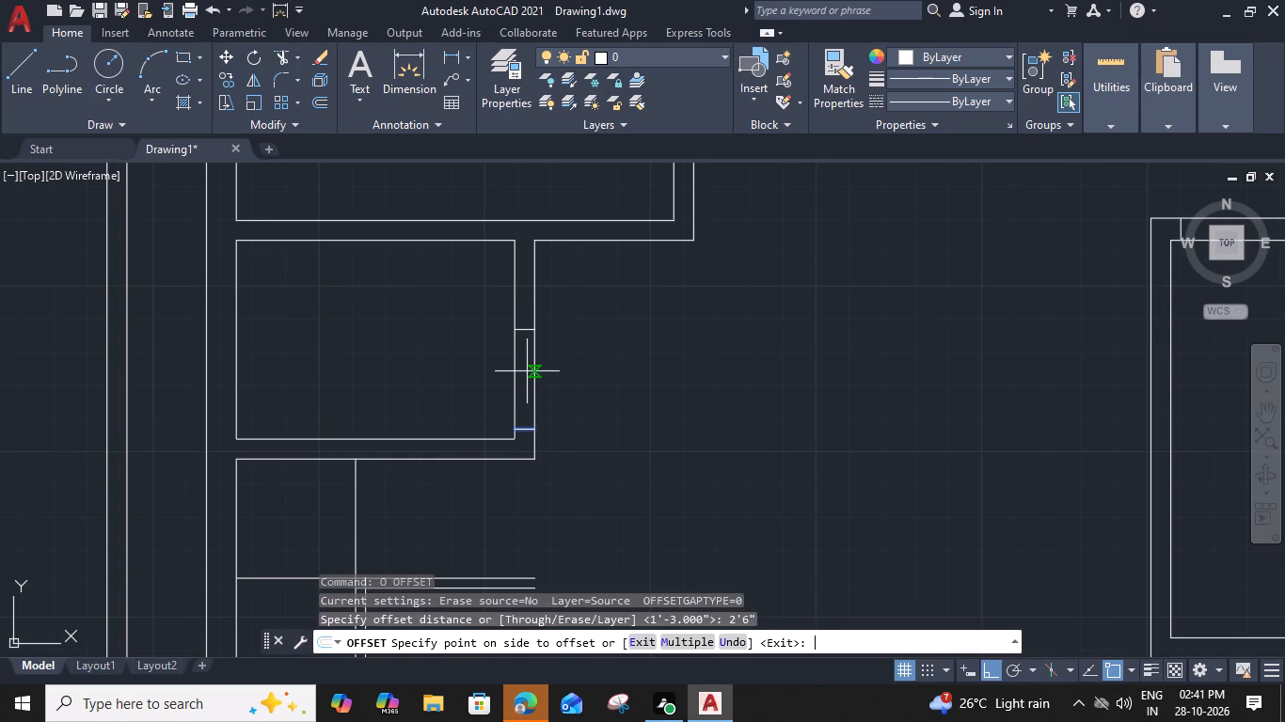
left_click(526, 357)
key("Escape")
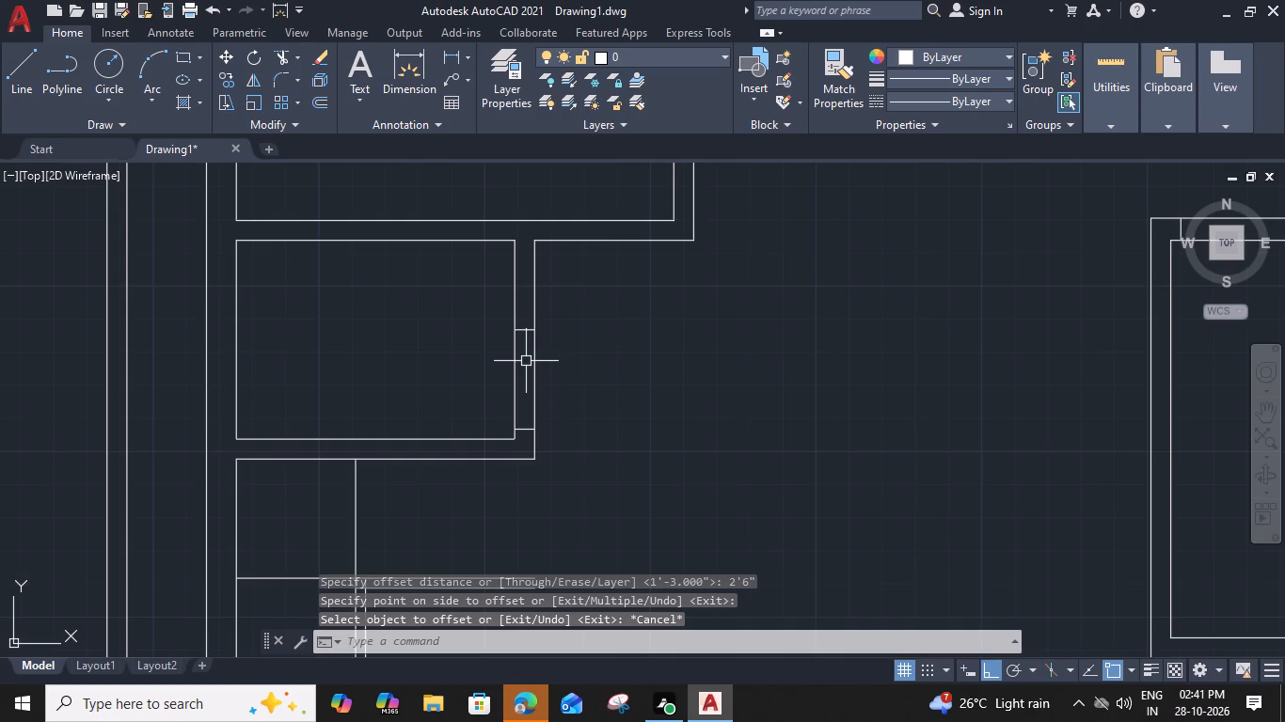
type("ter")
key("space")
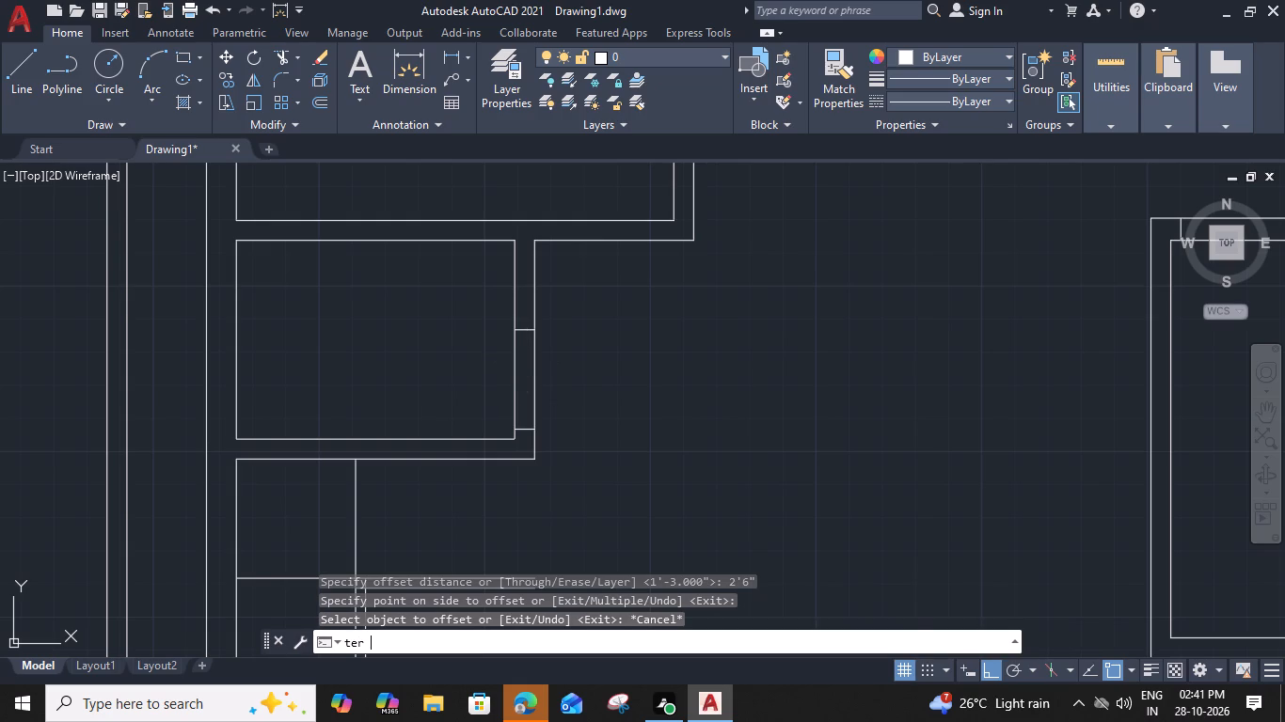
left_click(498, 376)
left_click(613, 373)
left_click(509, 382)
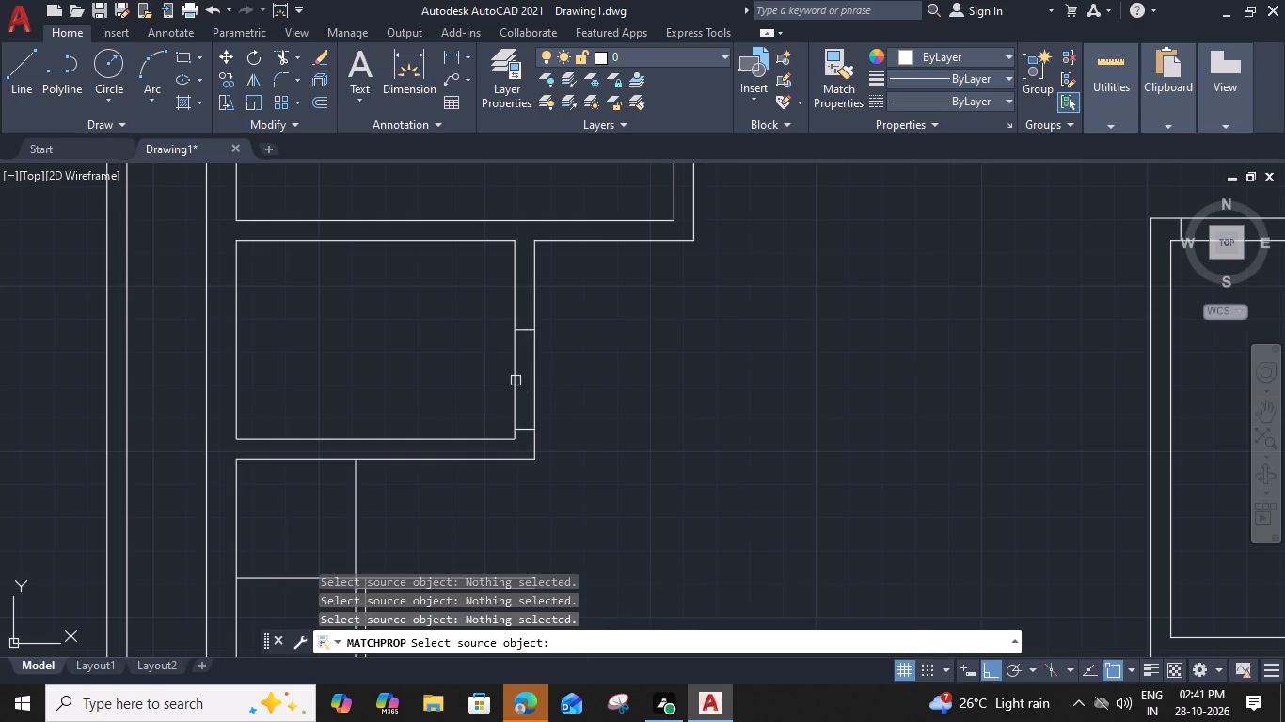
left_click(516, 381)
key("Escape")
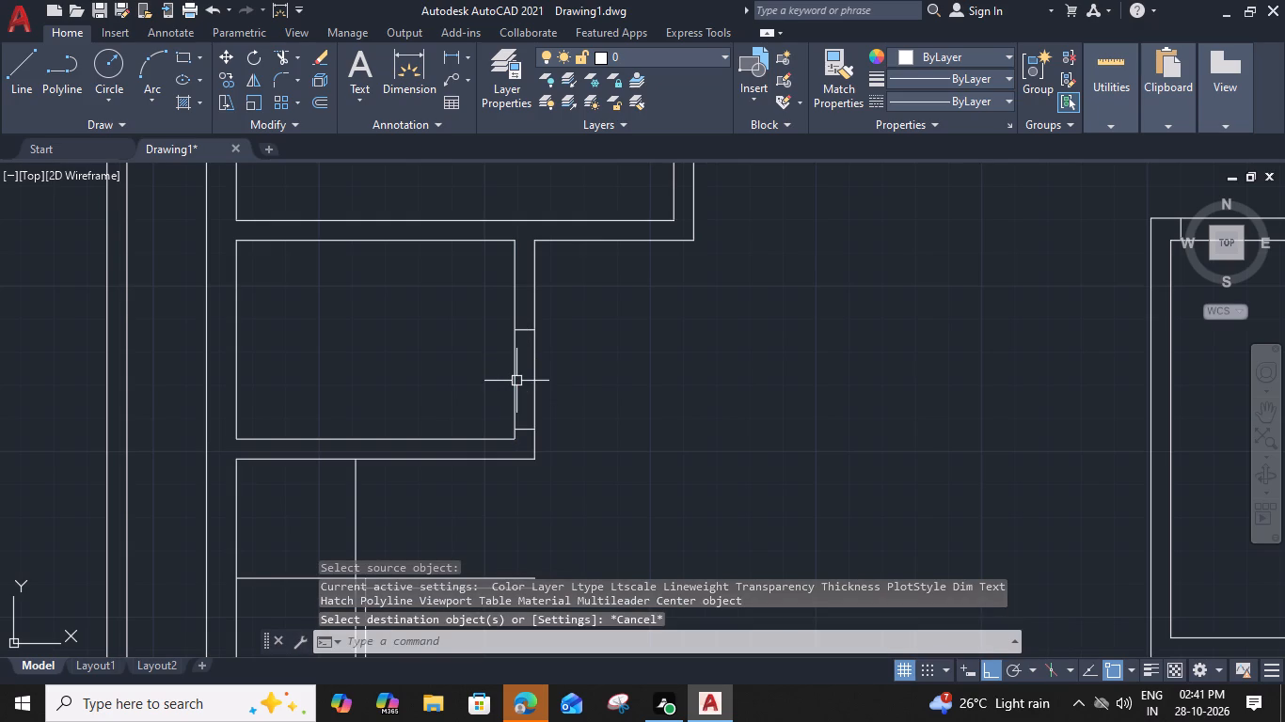
Trim both partition lines between the 2'6" marks to open the doorway in the small left-hand room's right partition.
type("tr")
key("space")
left_click(516, 381)
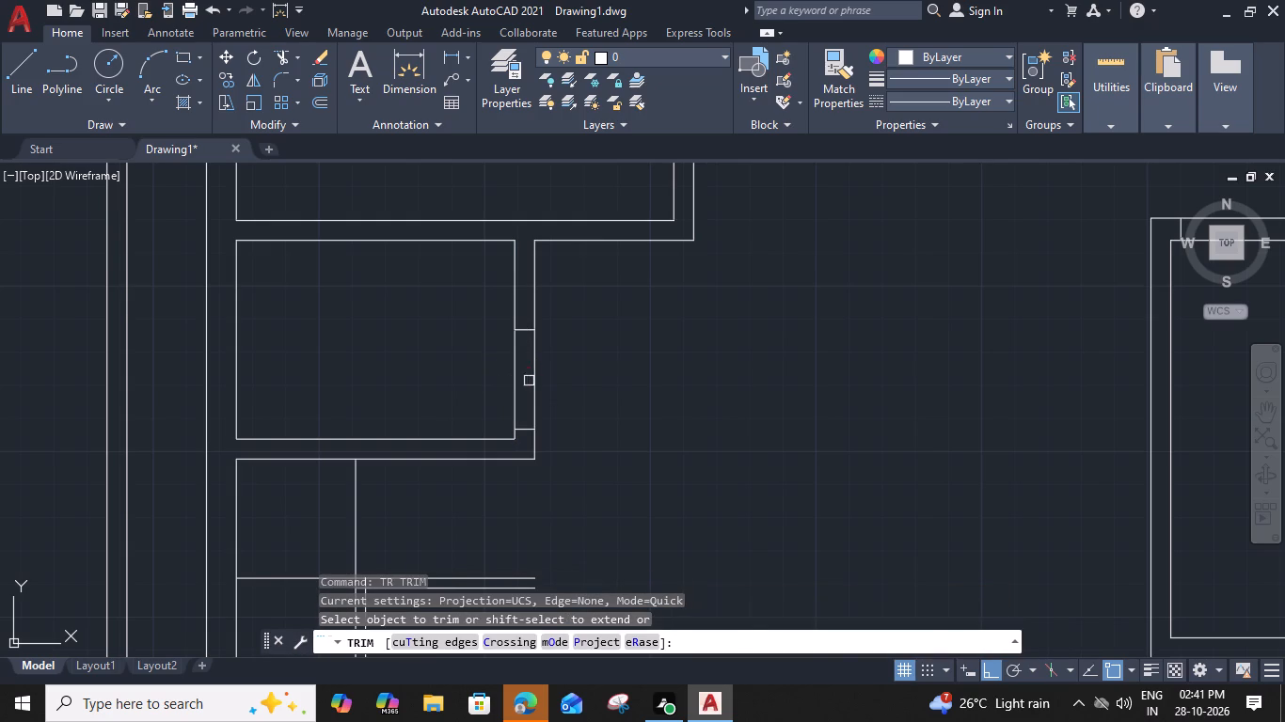
left_click(557, 382)
left_click(498, 387)
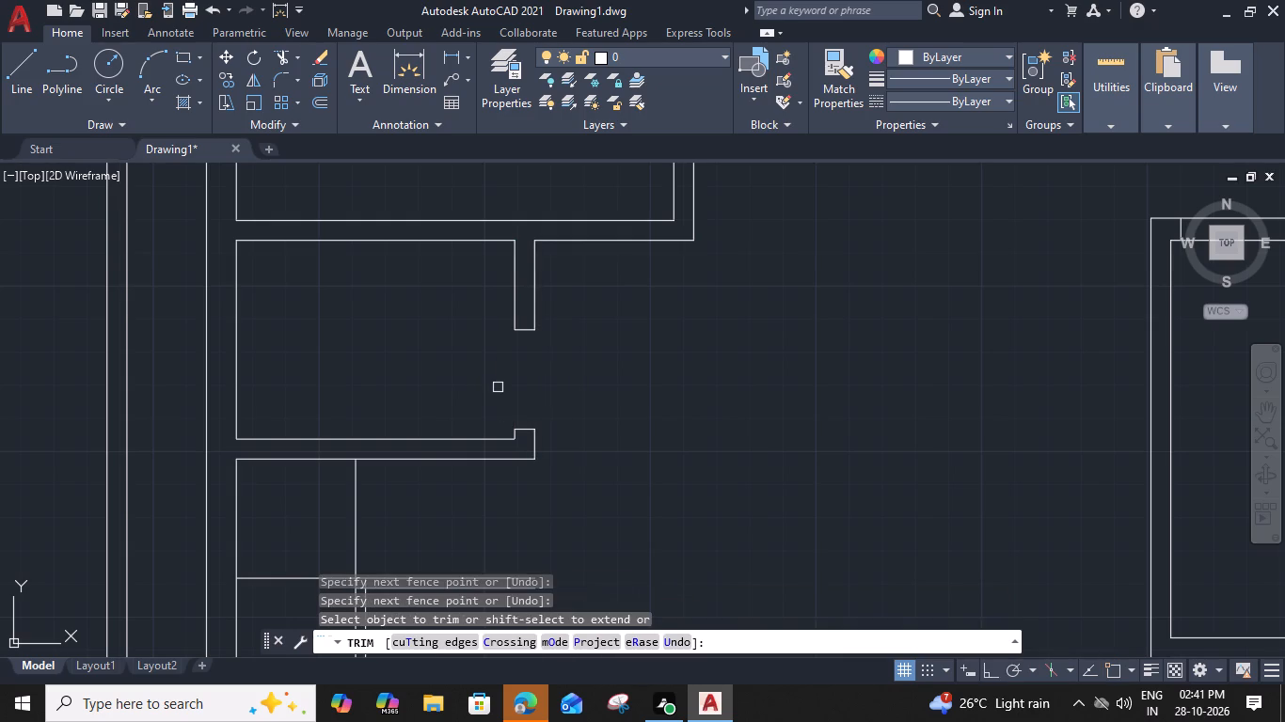
Trim the door openings below and above the cross wall in the right partition of the two upper-left rooms, clearing the leftover junction lines.
scroll(600, 381, "down", 1)
middle_click_drag(641, 347, 623, 585)
scroll(622, 196, "up", 1)
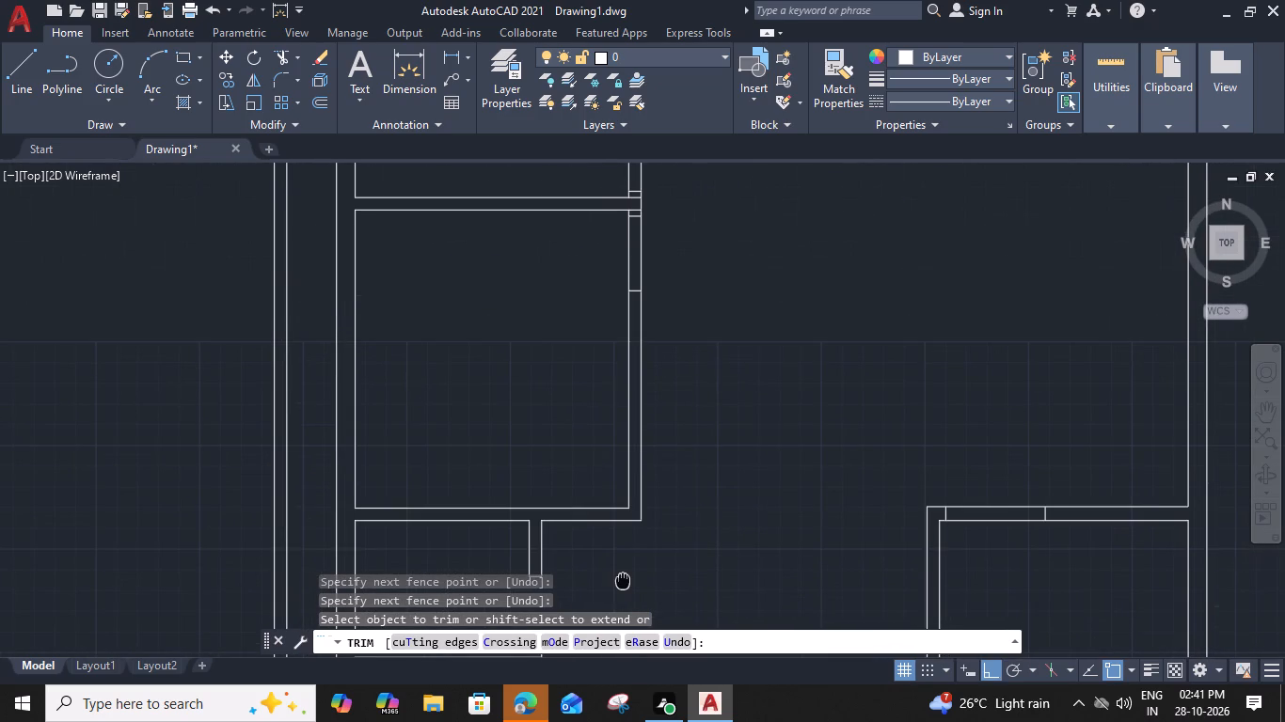
scroll(623, 585, "up", 1)
left_click(647, 247)
scroll(647, 247, "down", 1)
left_click(676, 278)
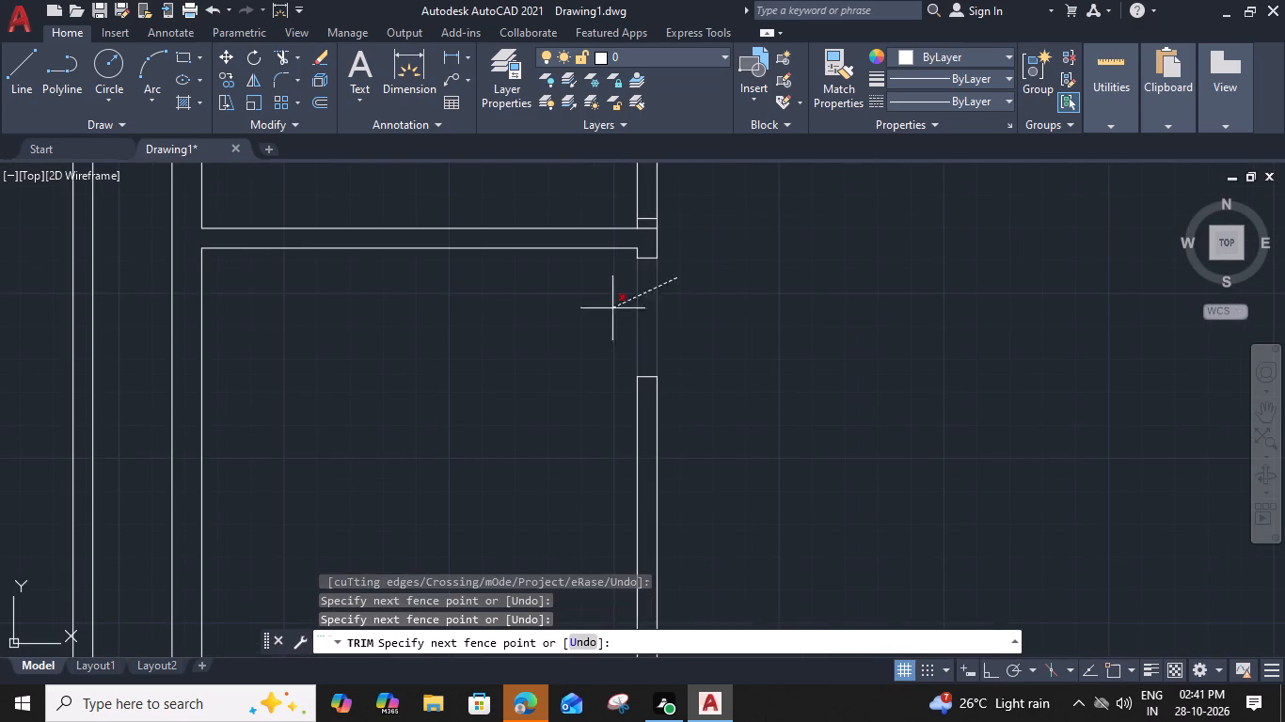
left_click(612, 308)
middle_click_drag(618, 294, 602, 411)
left_click(629, 347)
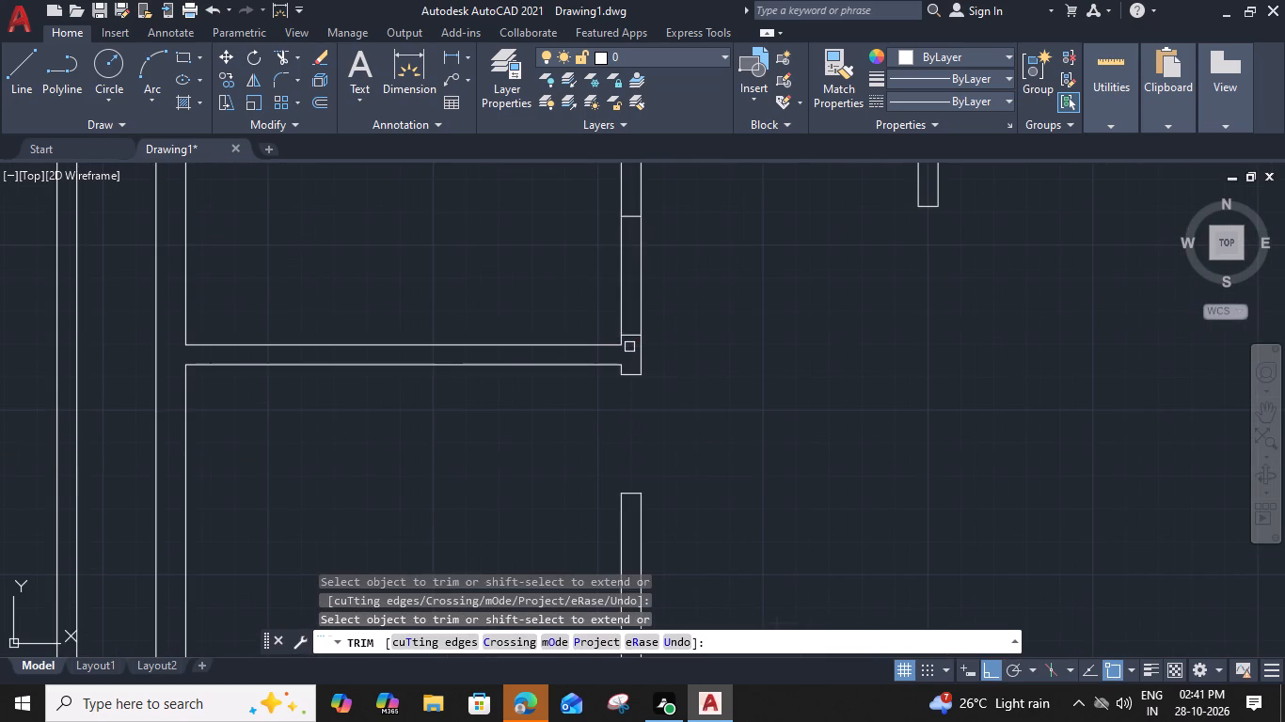
left_click(593, 276)
left_click(704, 283)
Trim the wall lines between the door marks to open doorways in the walls below the second and third top-row rooms.
scroll(704, 283, "down", 2)
middle_click_drag(710, 278, 670, 409)
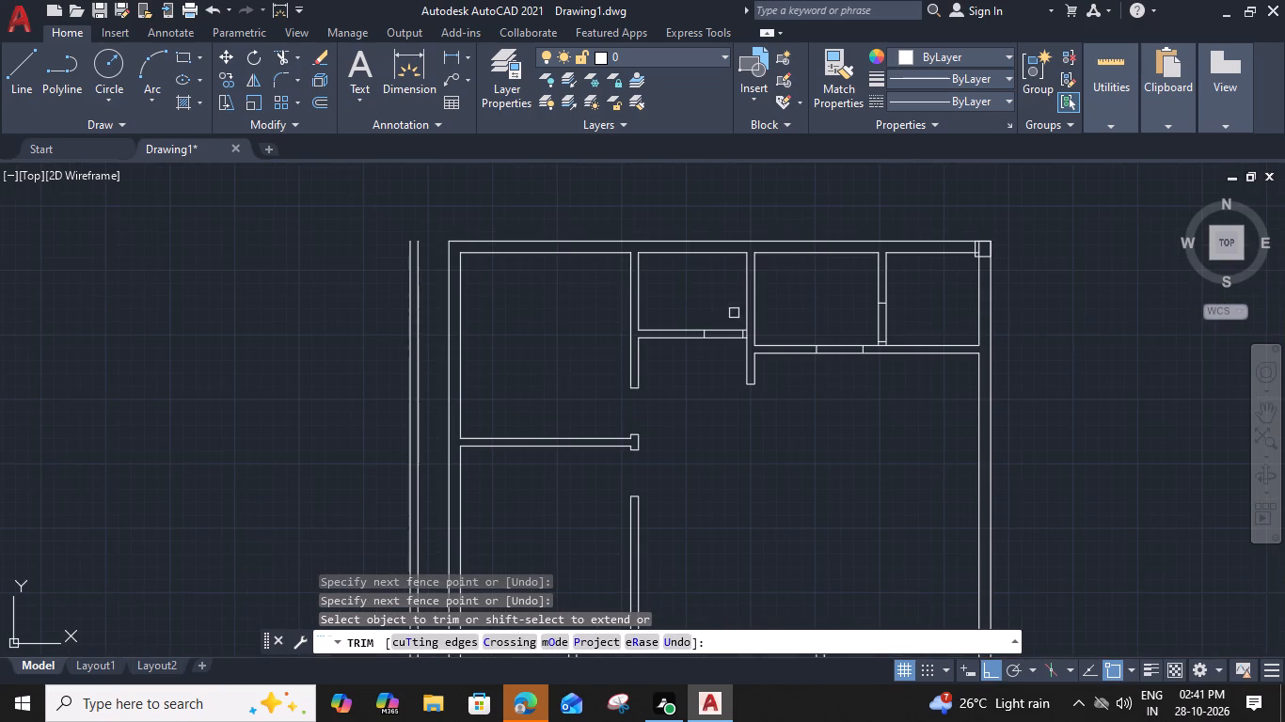
scroll(735, 319, "up", 3)
left_click(782, 359)
left_click(707, 293)
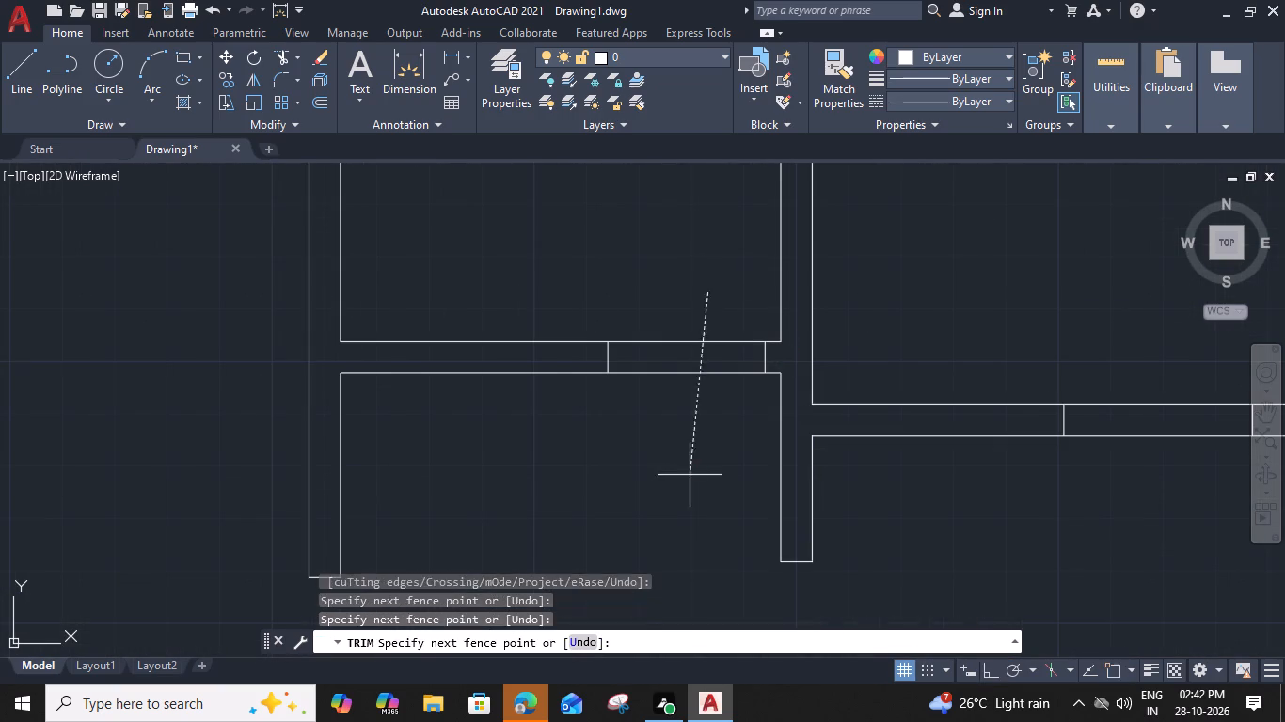
left_click(686, 478)
scroll(689, 467, "down", 2)
scroll(940, 461, "up", 1)
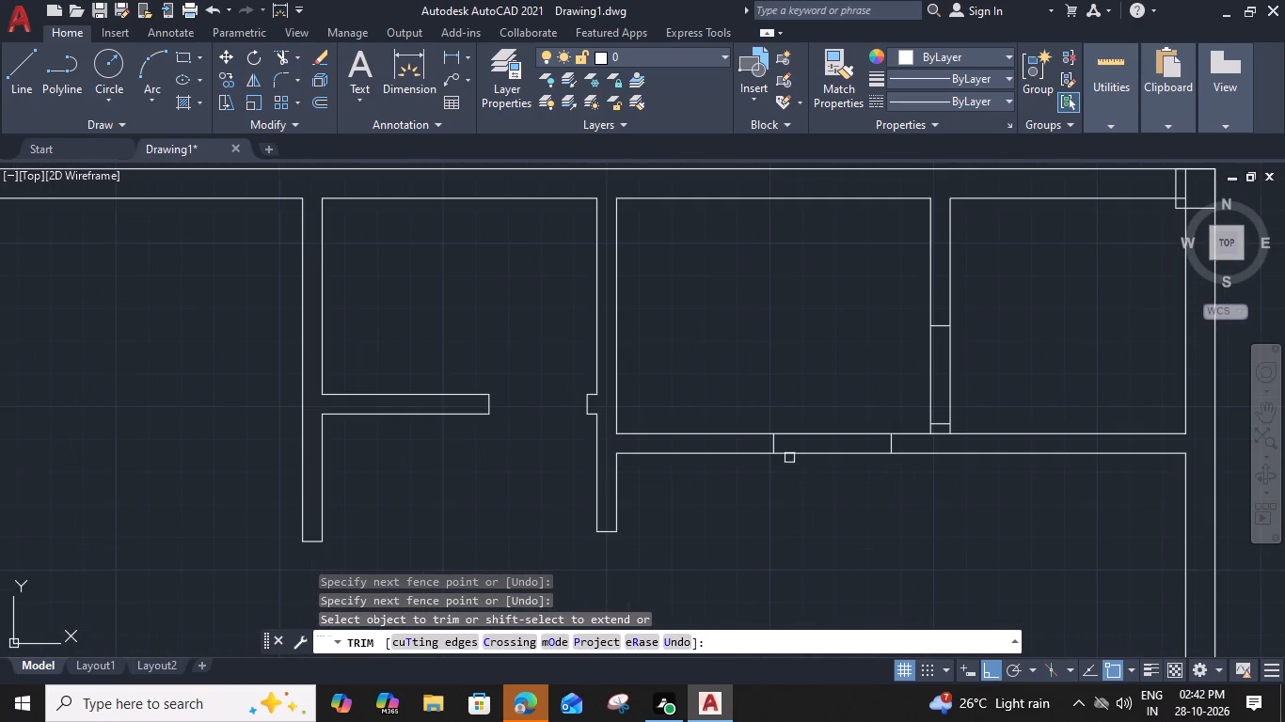
left_click(820, 409)
left_click(820, 497)
Trim open the doorway in the partition between the third and fourth top-row rooms, clearing the junction line below it.
left_click(940, 439)
left_click(940, 430)
left_click(924, 393)
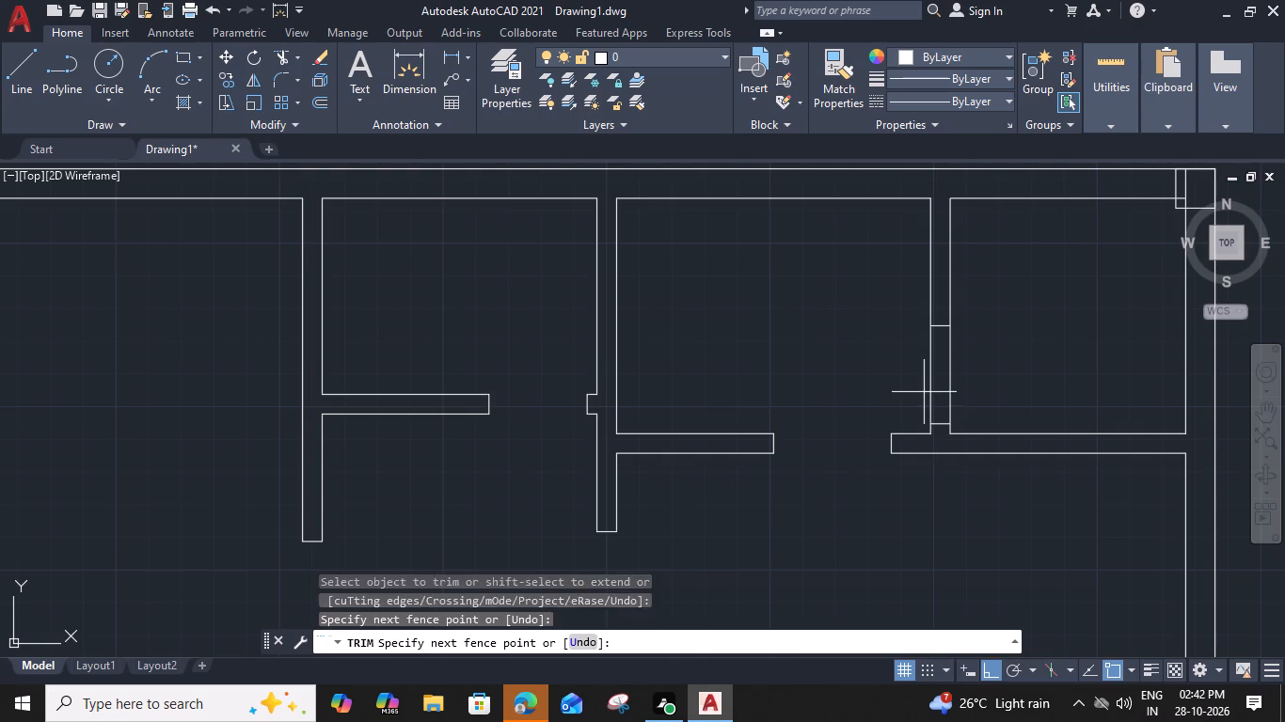
left_click(983, 383)
middle_click_drag(982, 384, 626, 416)
Trim away the inner wall lines that run through the square pillar at the plan's top-right corner.
scroll(830, 224, "up", 2)
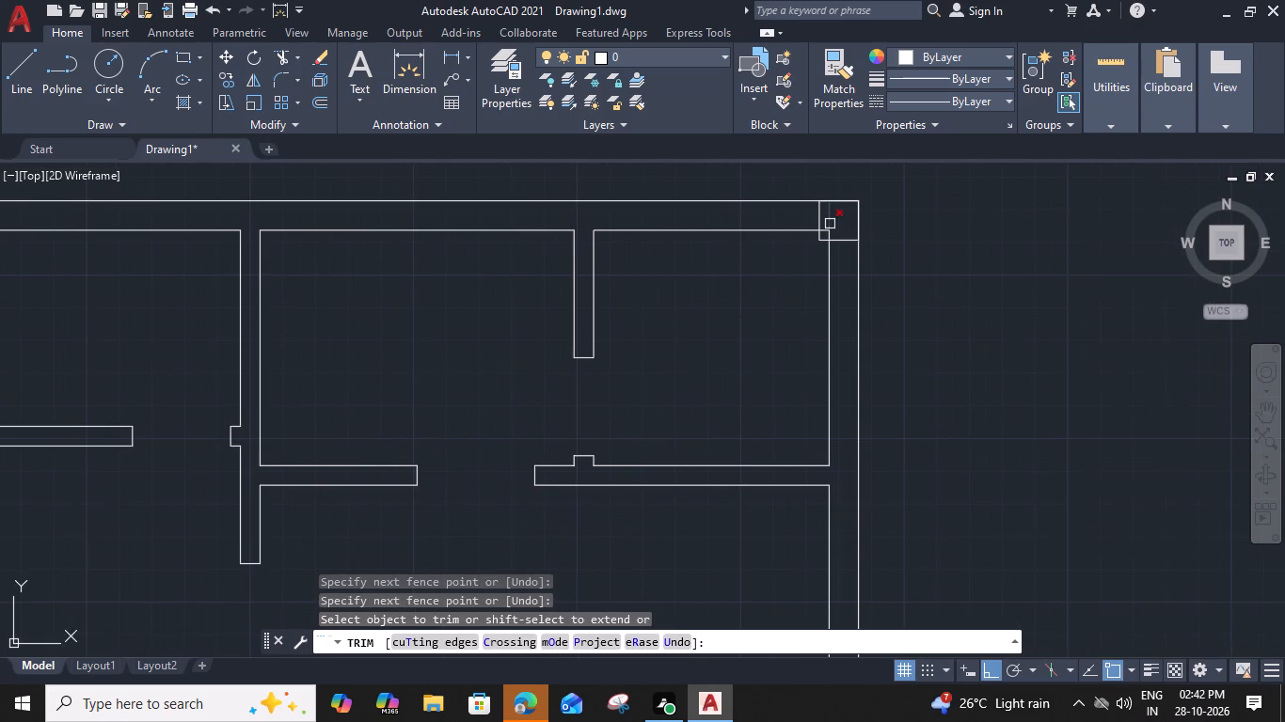
scroll(830, 224, "up", 1)
left_click(830, 274)
left_click(811, 248)
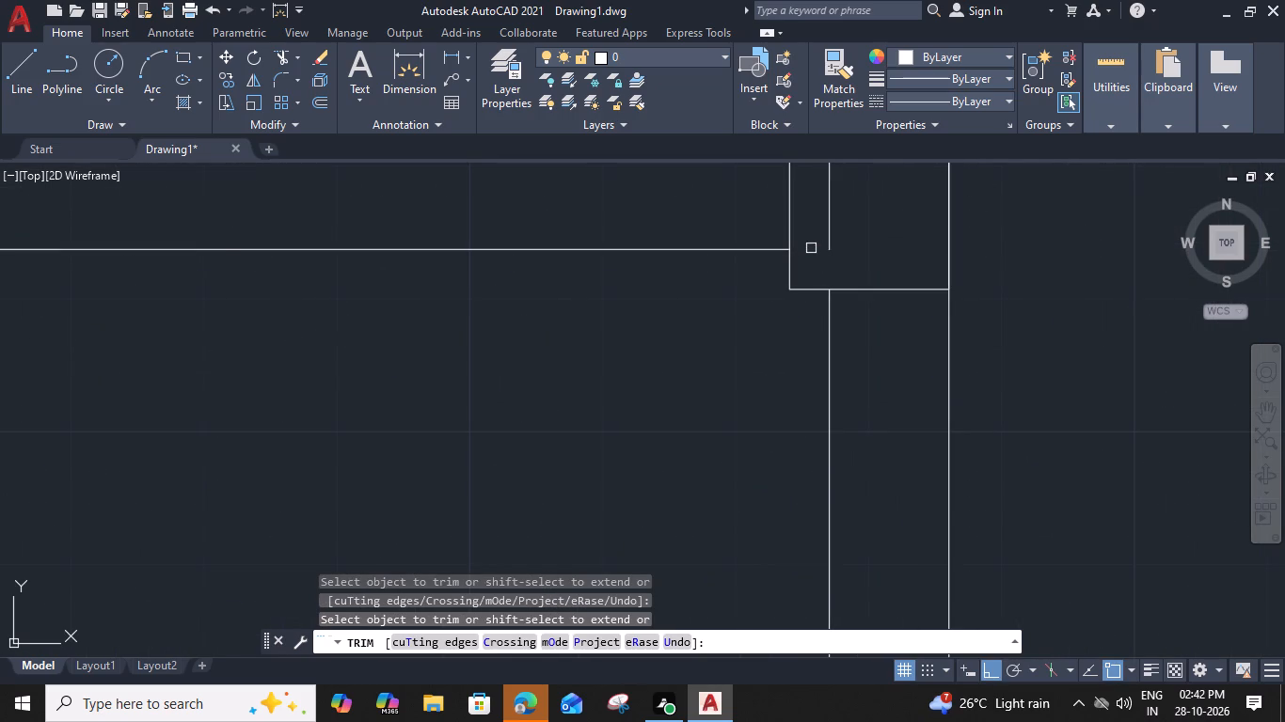
scroll(813, 248, "down", 2)
left_click(820, 236)
key("Escape")
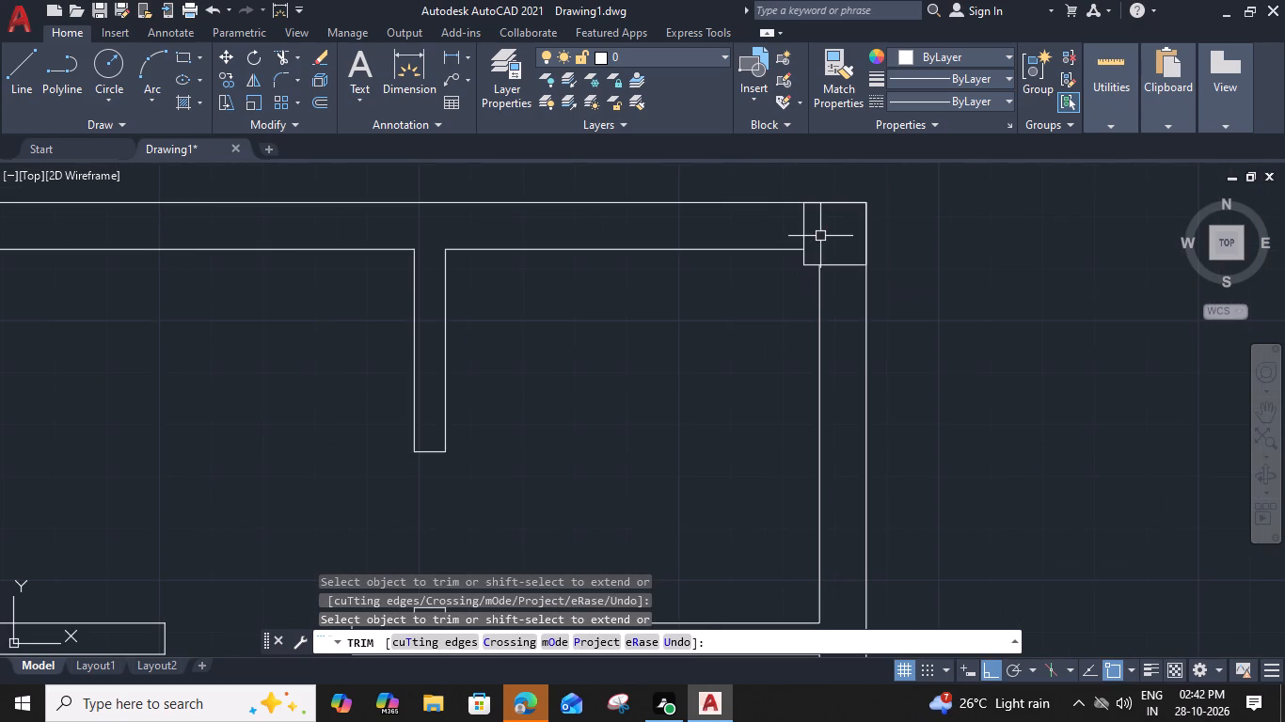
Draw a short line across the top outer wall just left of the top-right corner pillar.
scroll(814, 226, "up", 1)
type("l")
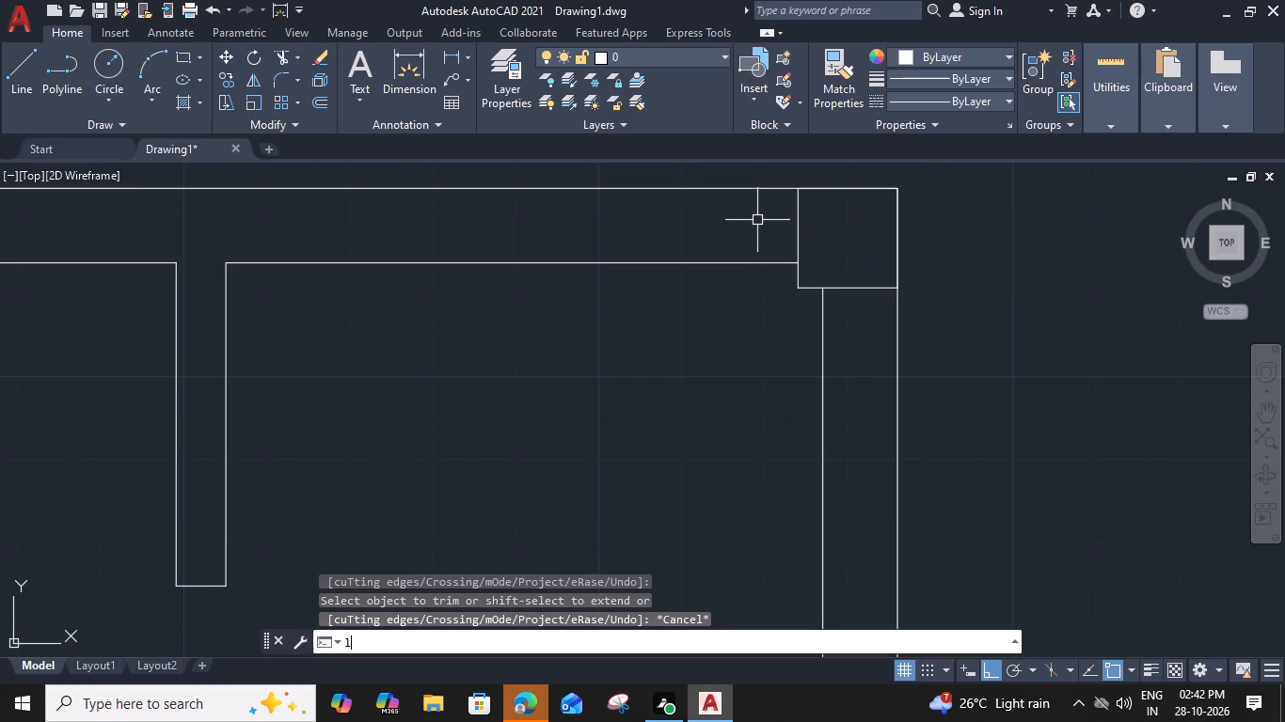
key("space")
left_click(785, 189)
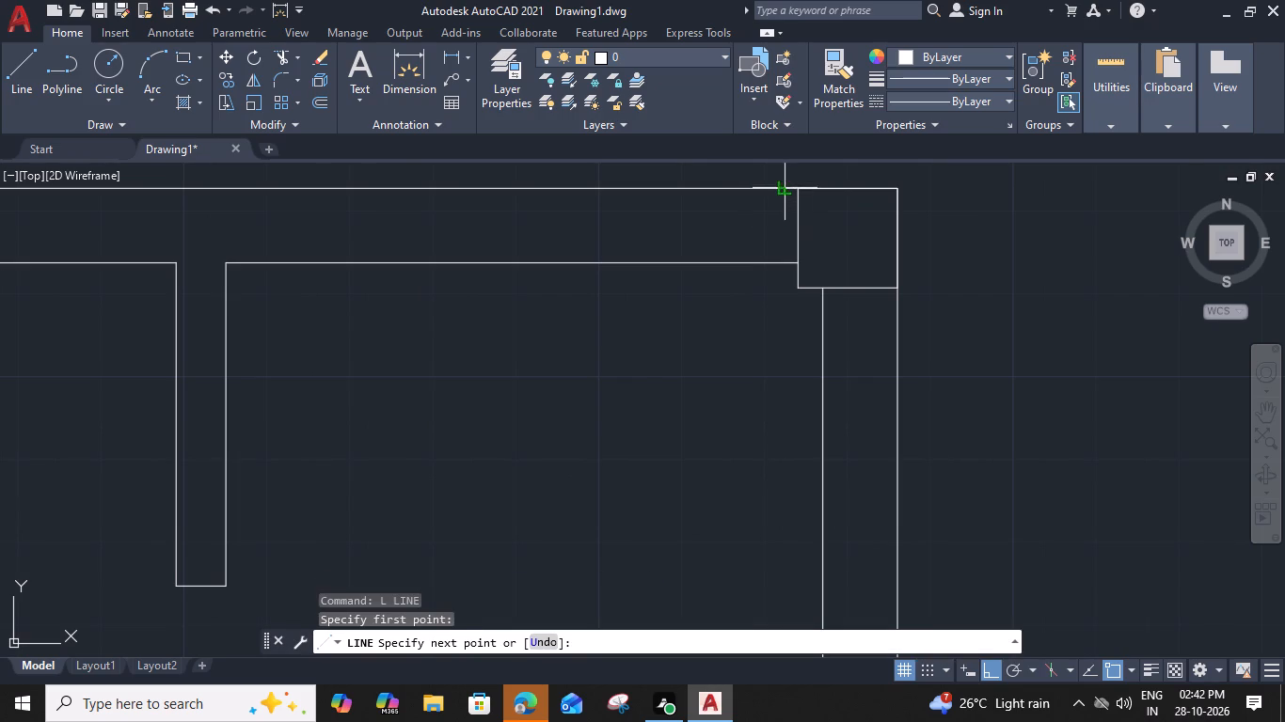
left_click(782, 261)
key("space")
Offset the short line beside the top-right corner pillar 2'6" to the left.
left_click(783, 237)
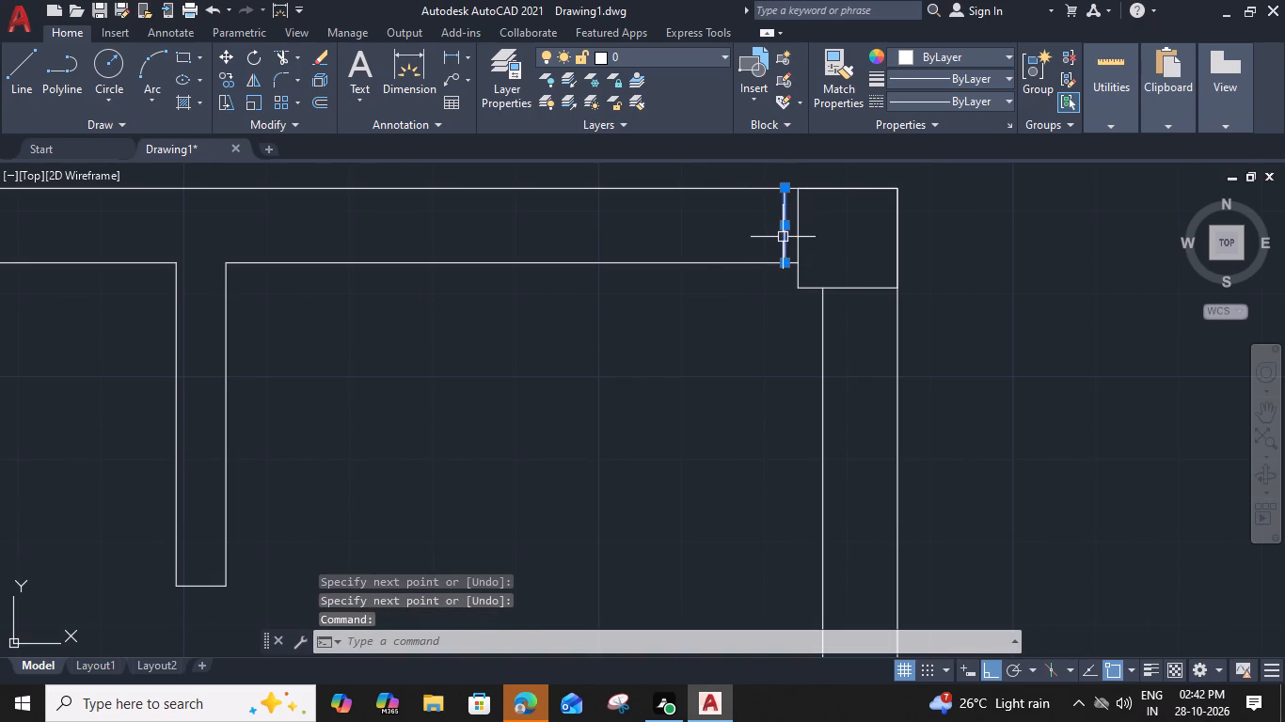
type("o")
key("space")
type("2'")
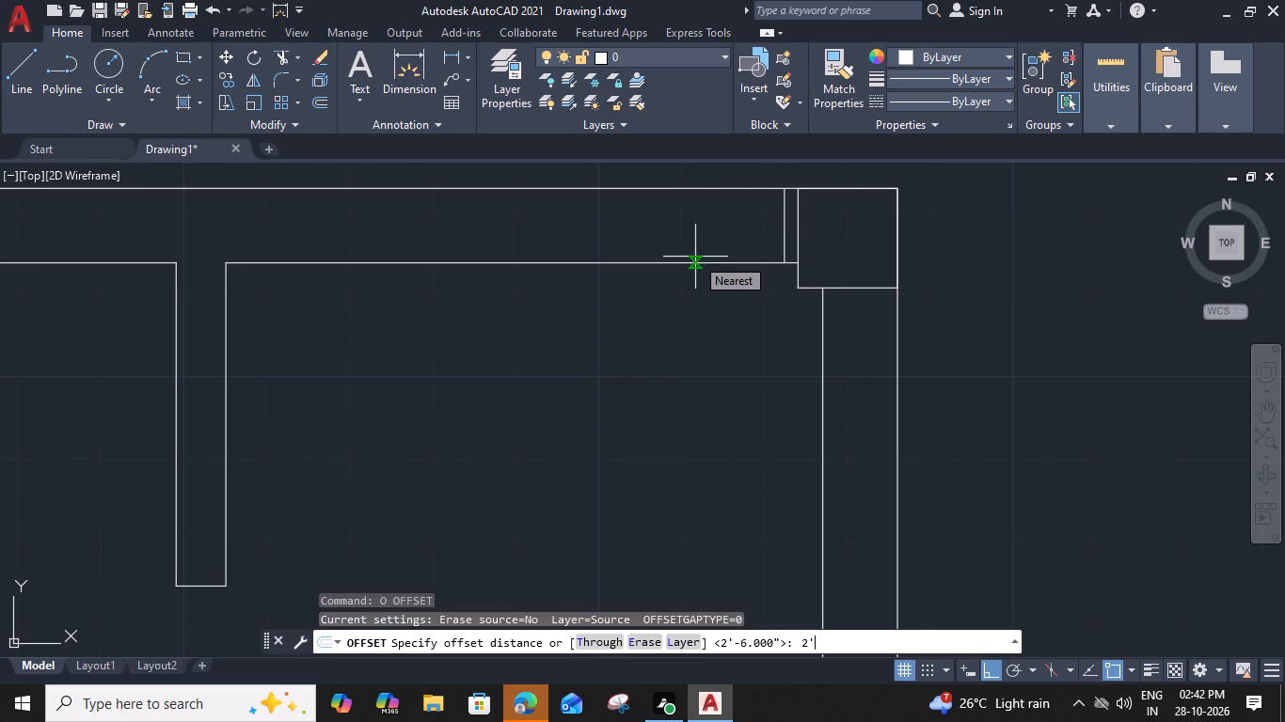
type("6\"")
key("Return")
left_click_drag(671, 257, 668, 257)
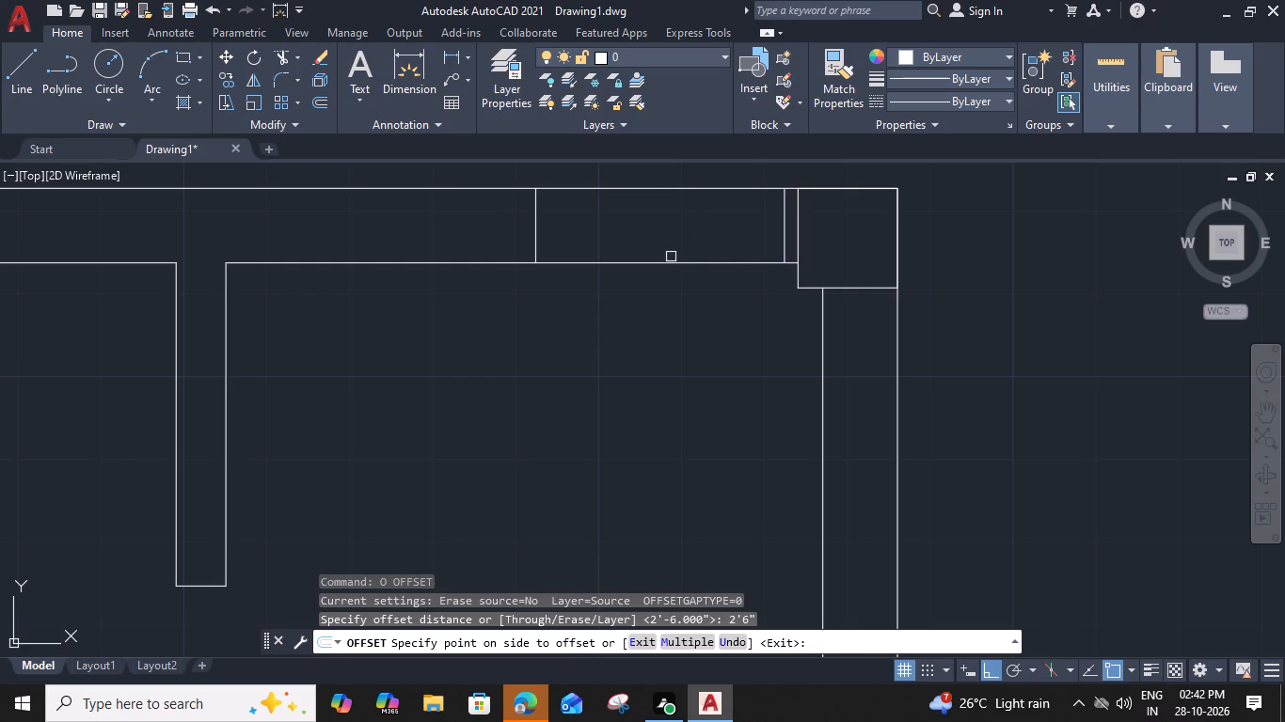
left_click_drag(668, 257, 658, 256)
key("Escape")
Trim both top outer wall lines between the 2'6" marks to open the doorway beside the corner pillar.
type("tr")
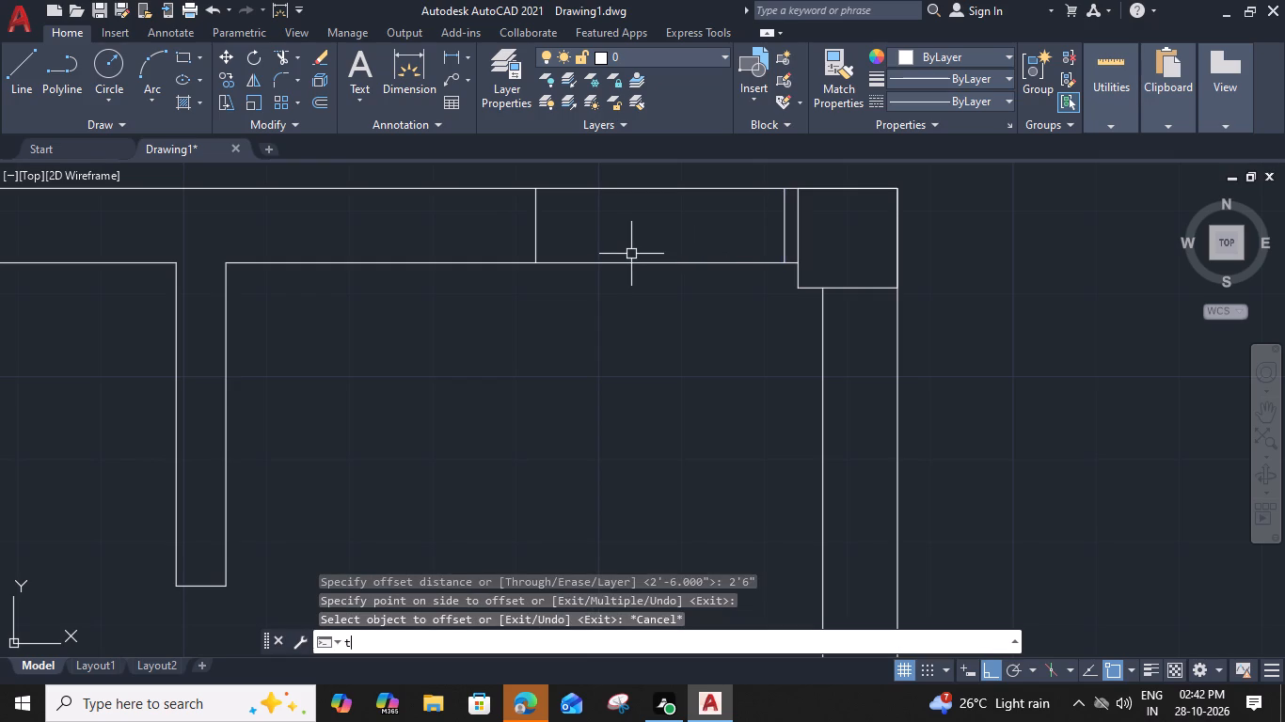
key("space")
left_click(700, 174)
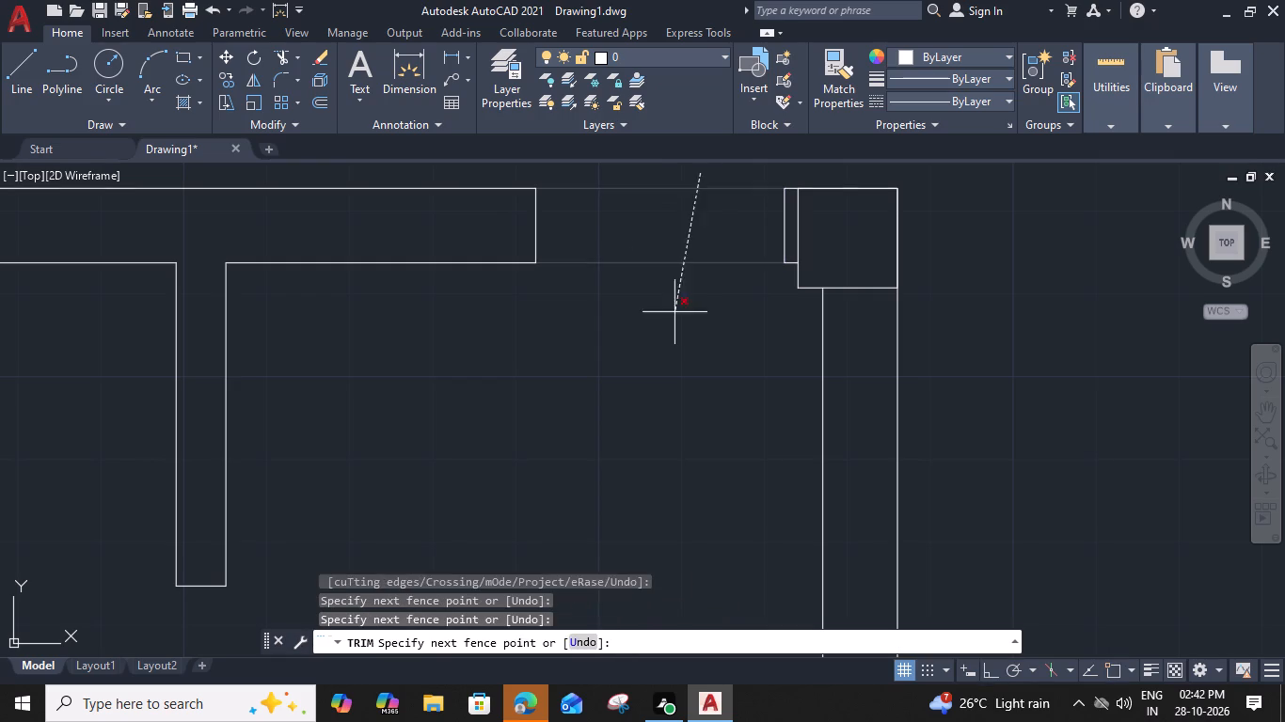
left_click(671, 321)
key("Escape")
Offset the right-hand opening mark in the top wall of the upper room on the plan's right side 1' to the right.
scroll(686, 287, "down", 2)
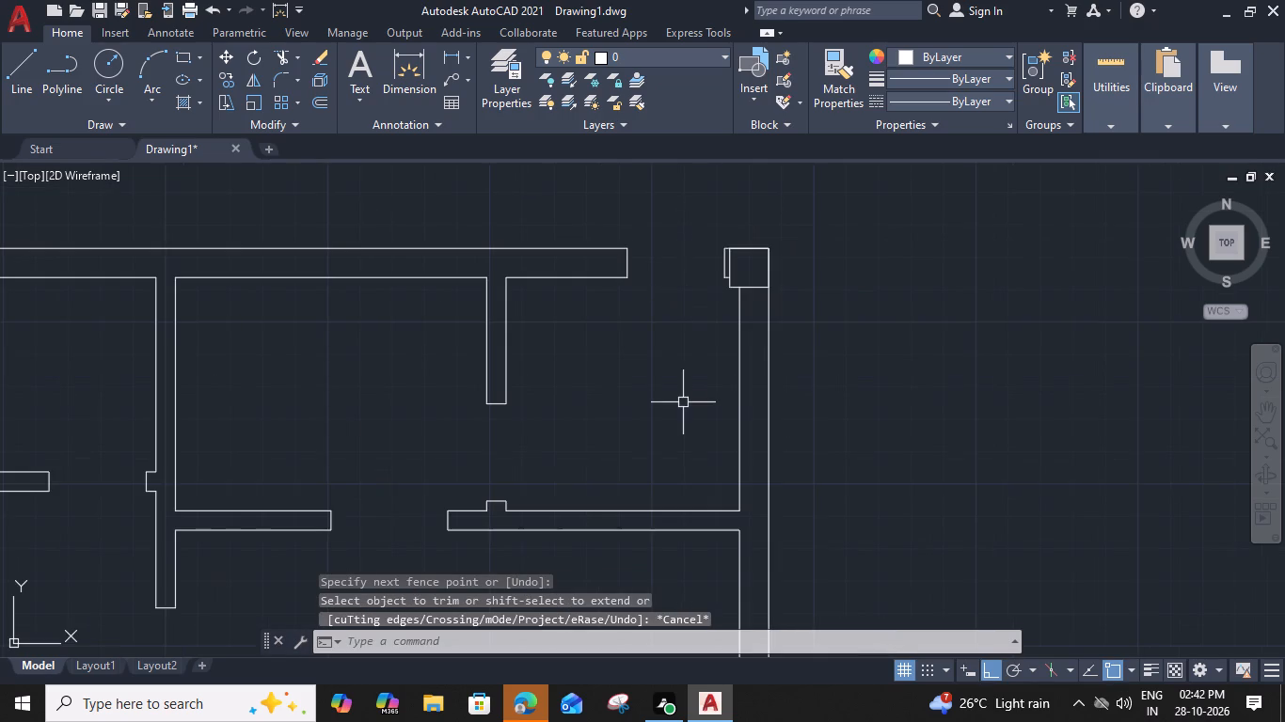
middle_click_drag(674, 387, 720, 313)
scroll(721, 319, "down", 2)
middle_click_drag(698, 401, 795, 249)
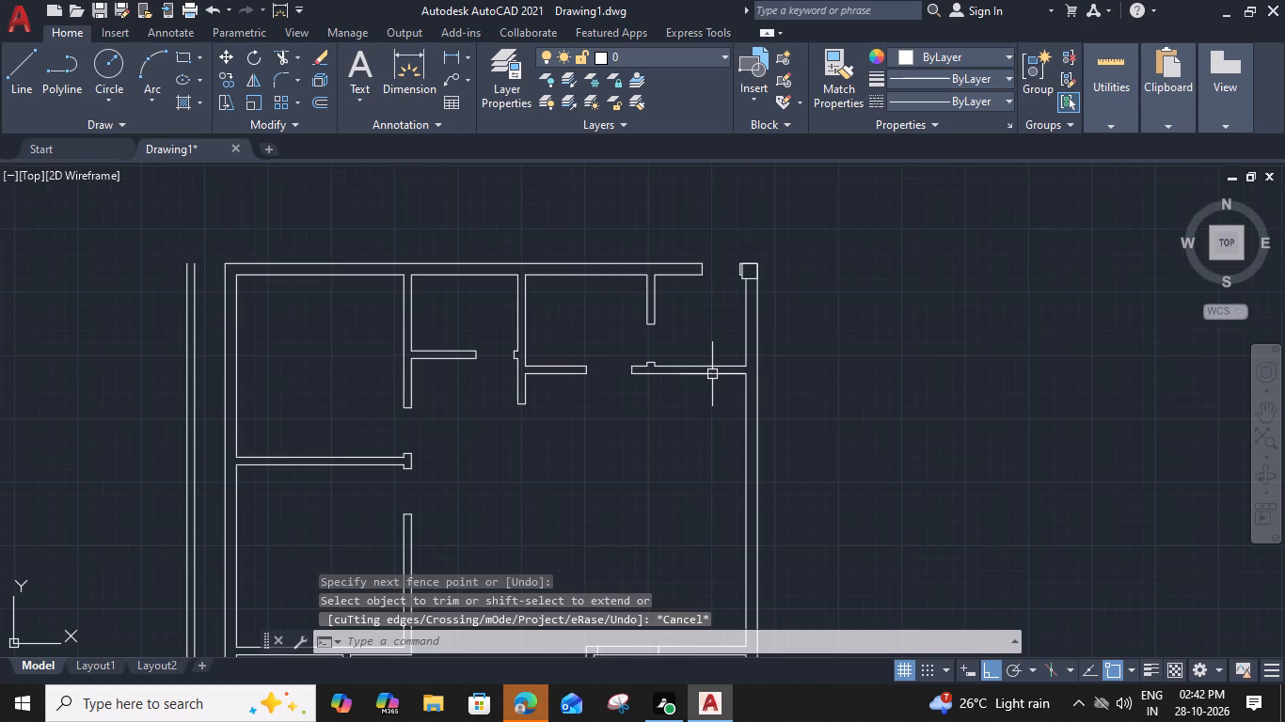
scroll(686, 370, "down", 1)
middle_click_drag(665, 379, 696, 313)
scroll(745, 385, "up", 4)
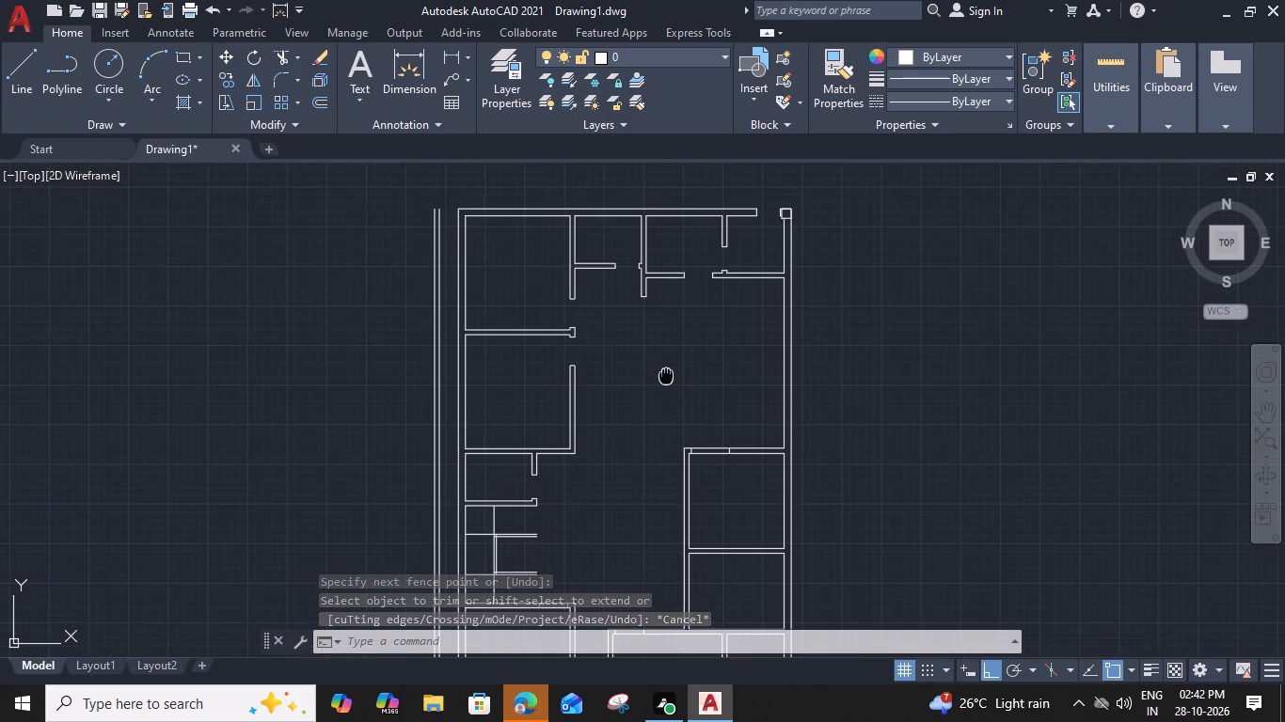
left_click(768, 443)
key("o")
key("space")
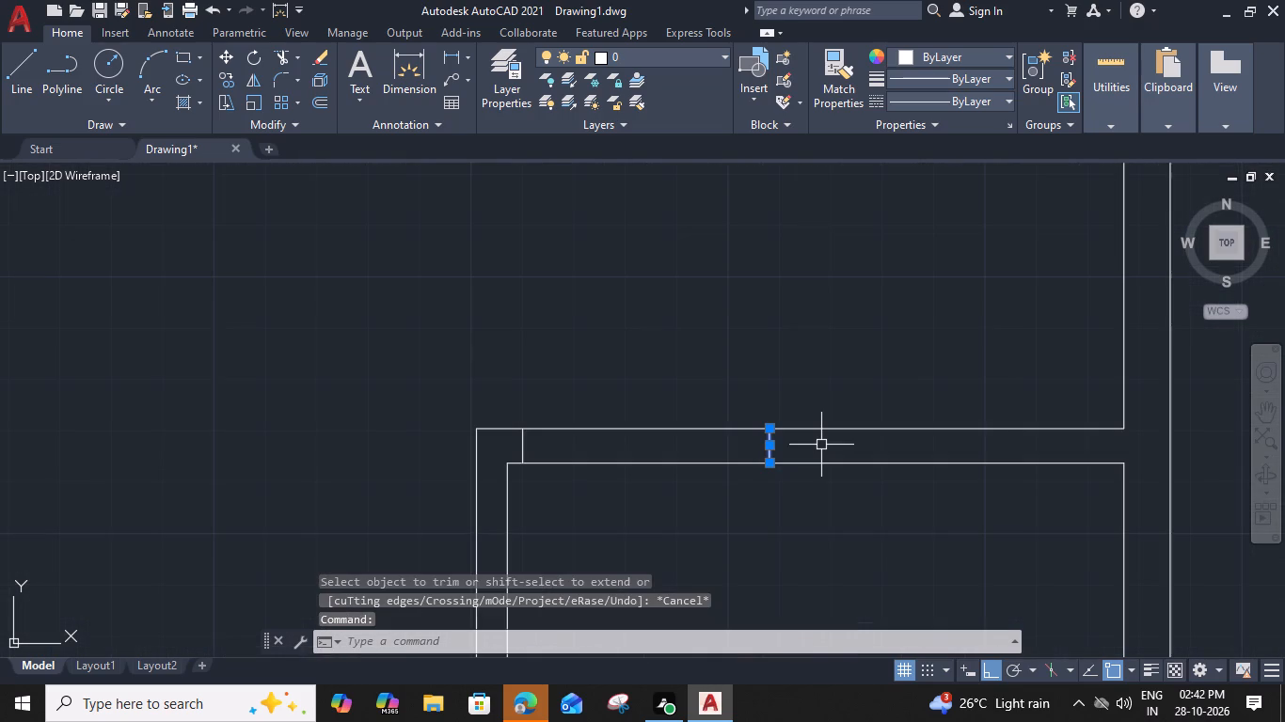
key("1")
type("'")
key("space")
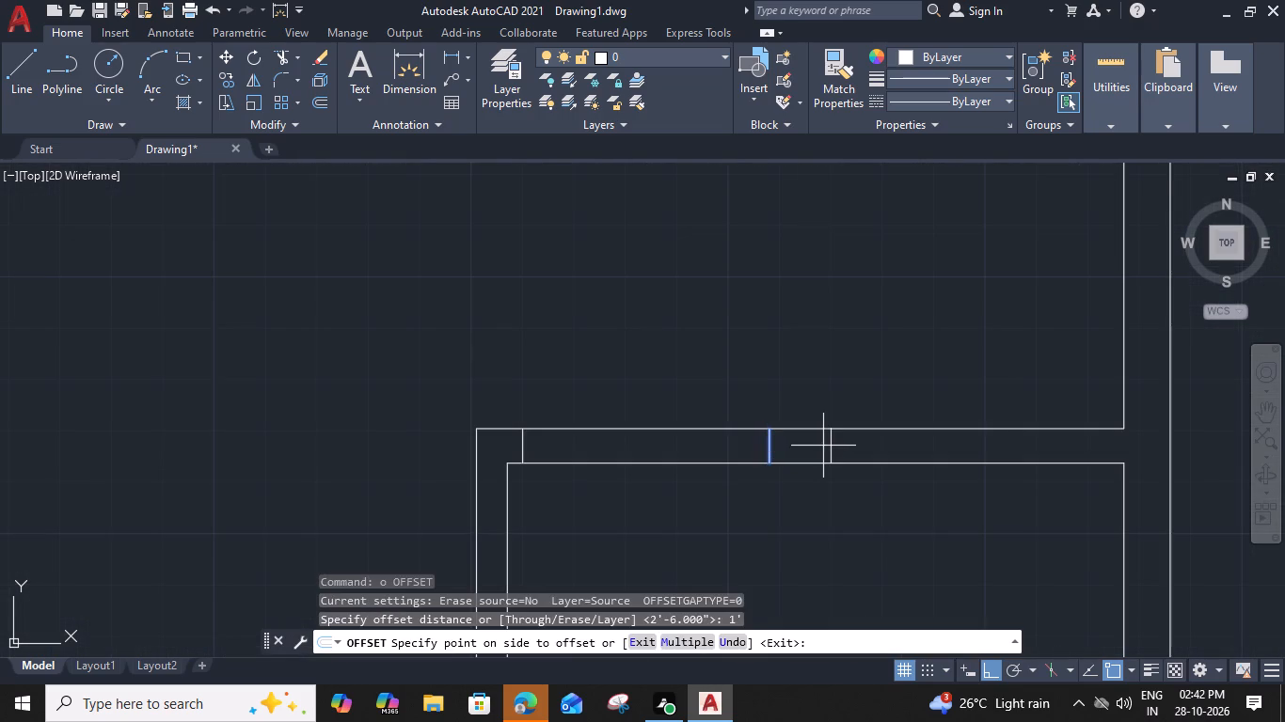
left_click(823, 446)
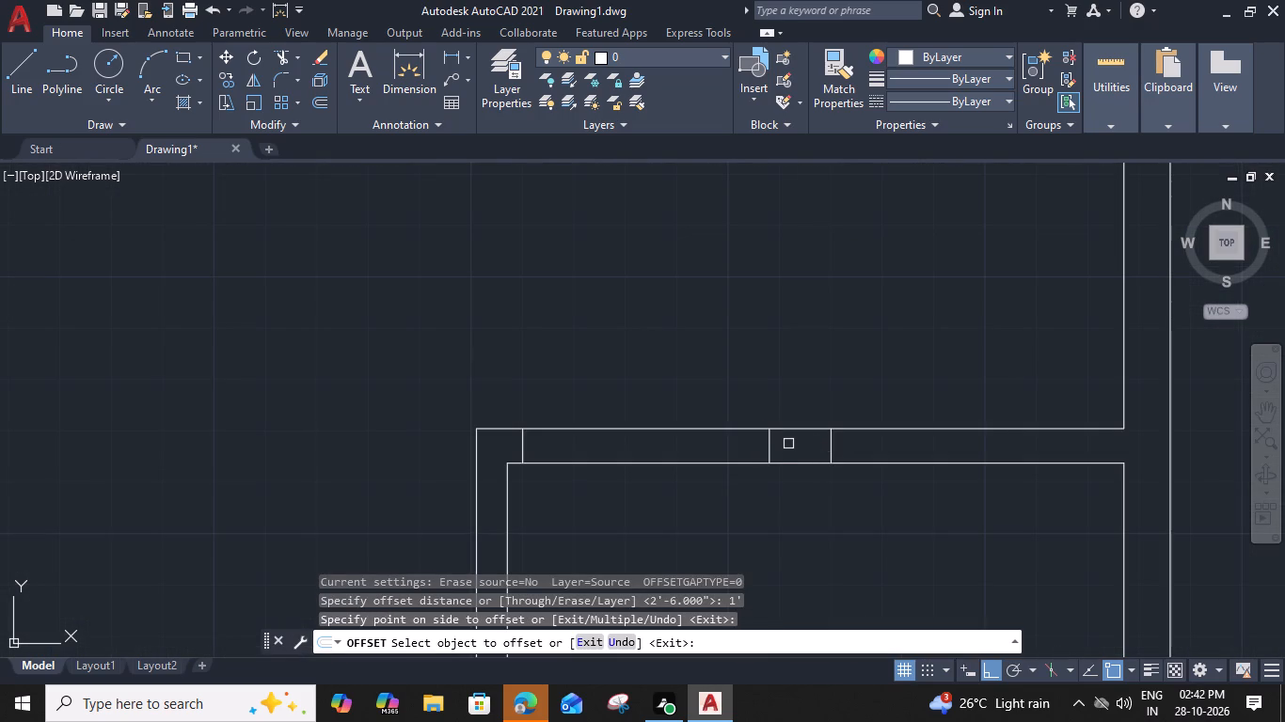
key("t")
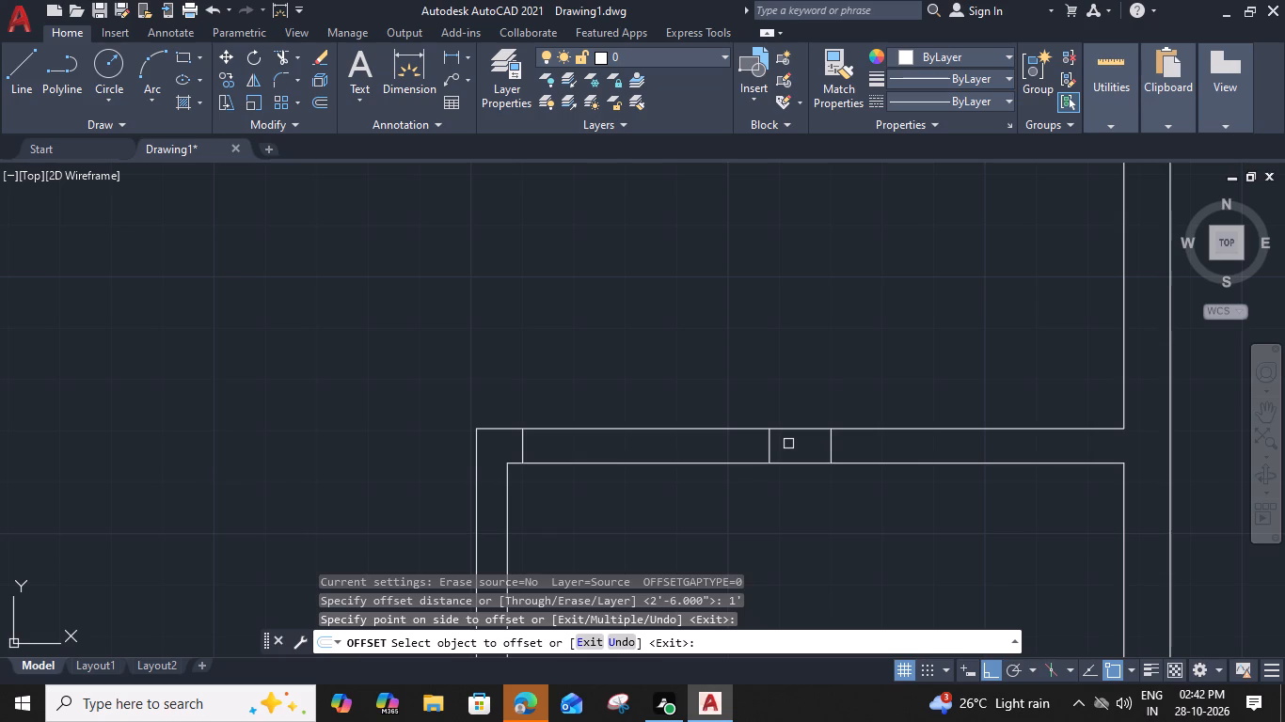
key("r")
key("space")
left_click(768, 441)
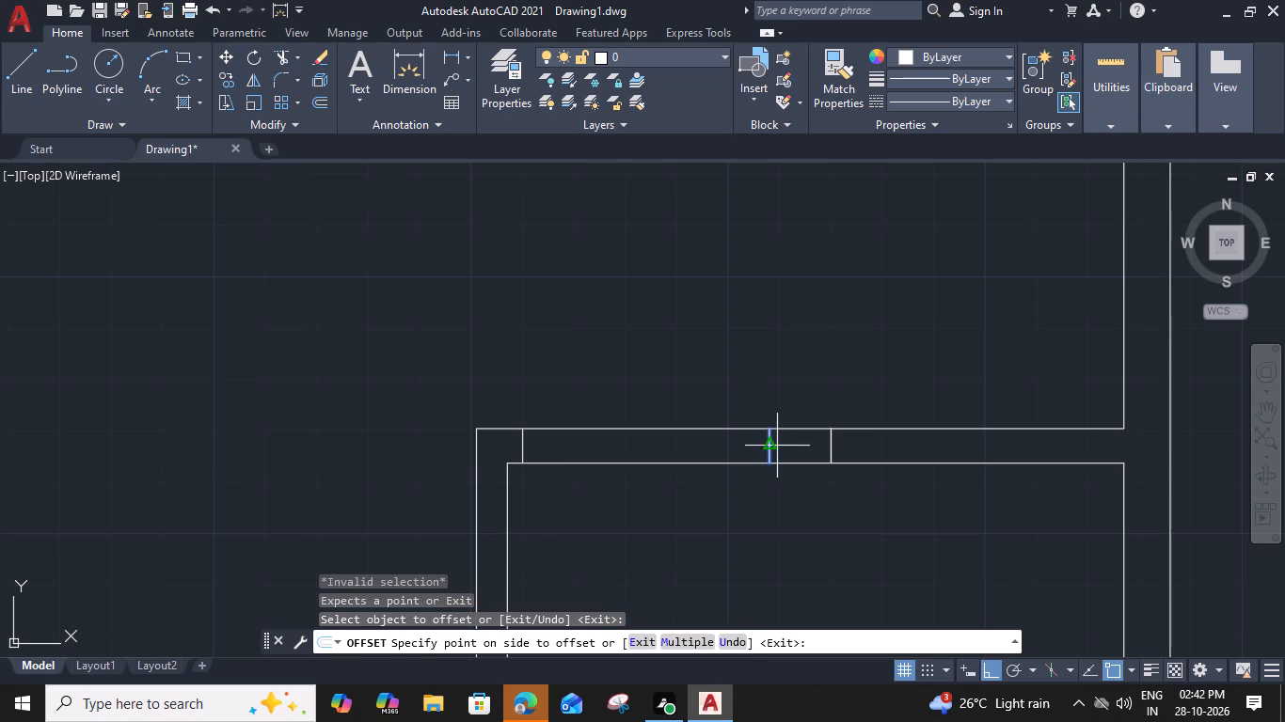
key("Escape")
Trim away the superseded opening mark and both wall lines between the remaining marks in that right-side room's top wall.
type("tr")
key("space")
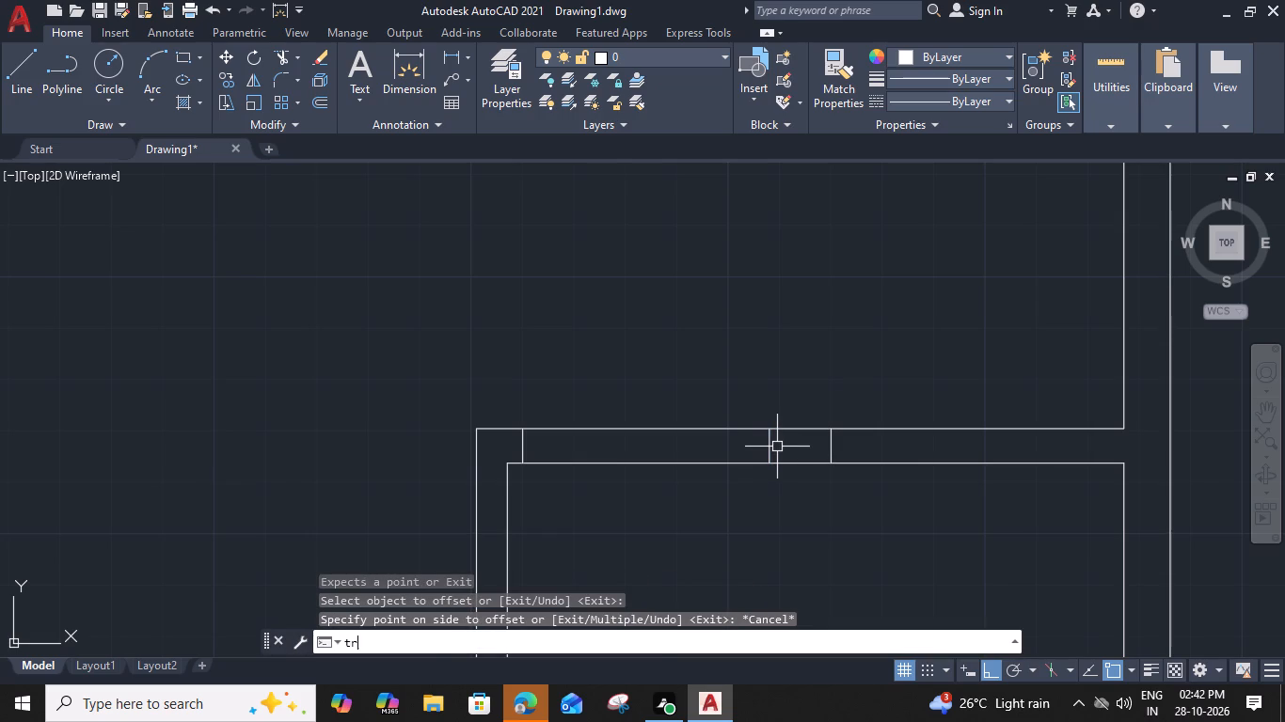
left_click(771, 447)
left_click(749, 410)
left_click(723, 482)
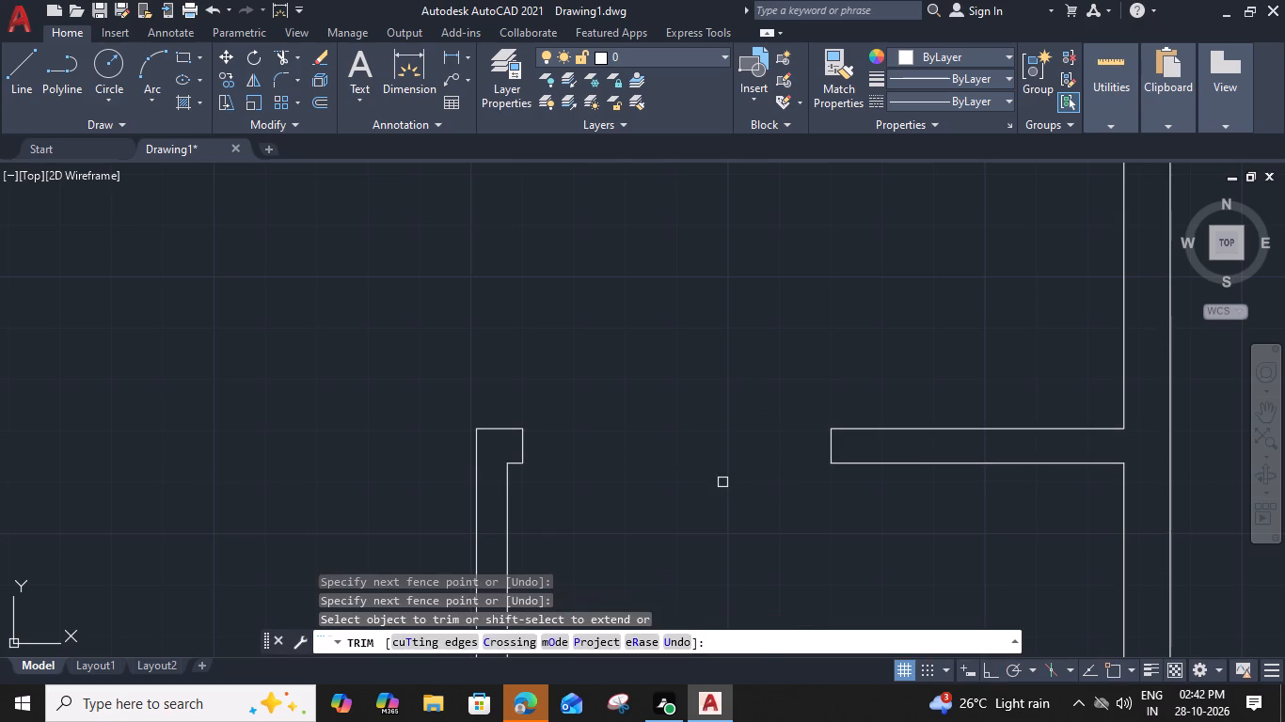
key("Escape")
Draw two horizontal lines across the widened opening, joining the lower and upper ends of its two jambs.
type("l")
key("space")
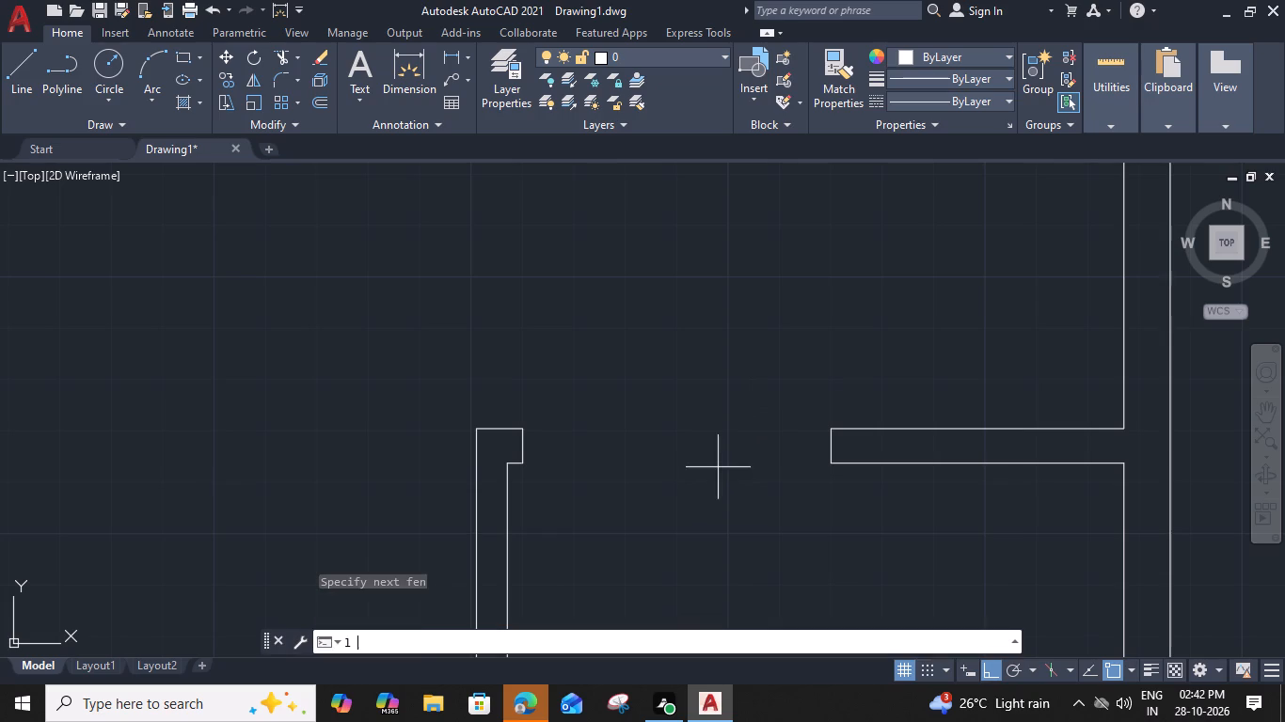
left_click(522, 467)
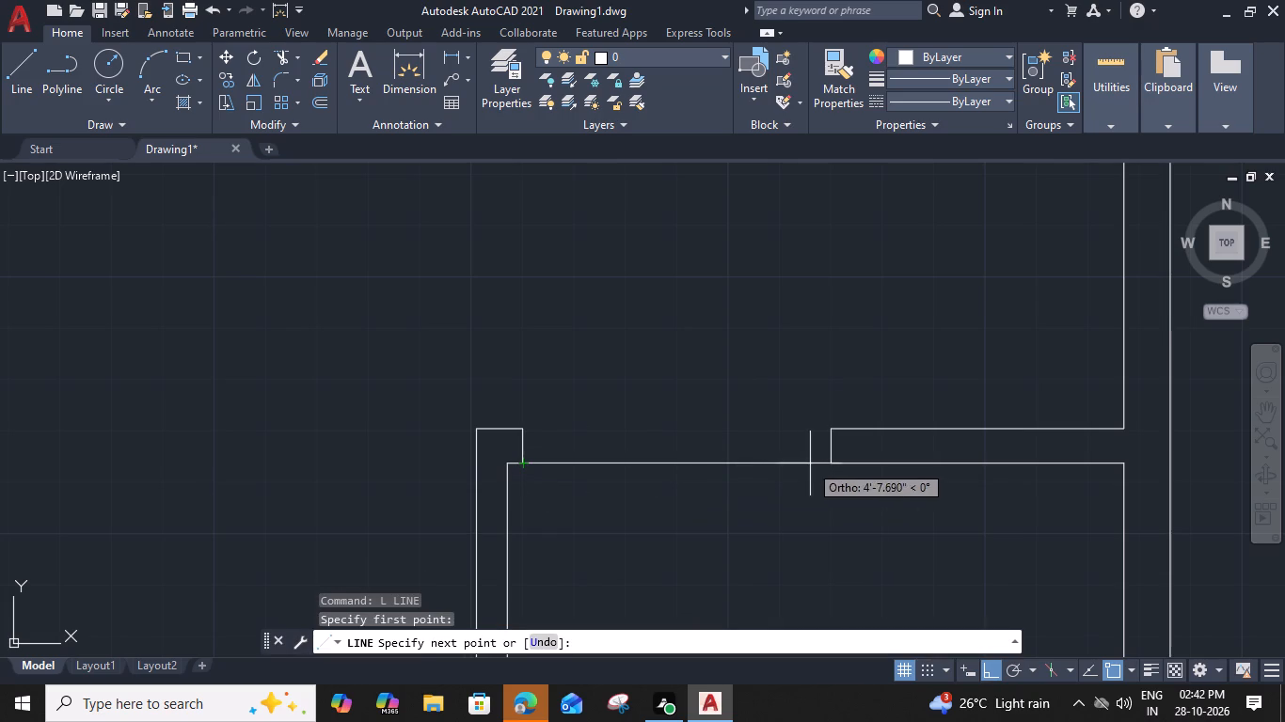
left_click(828, 465)
key("space")
key("space")
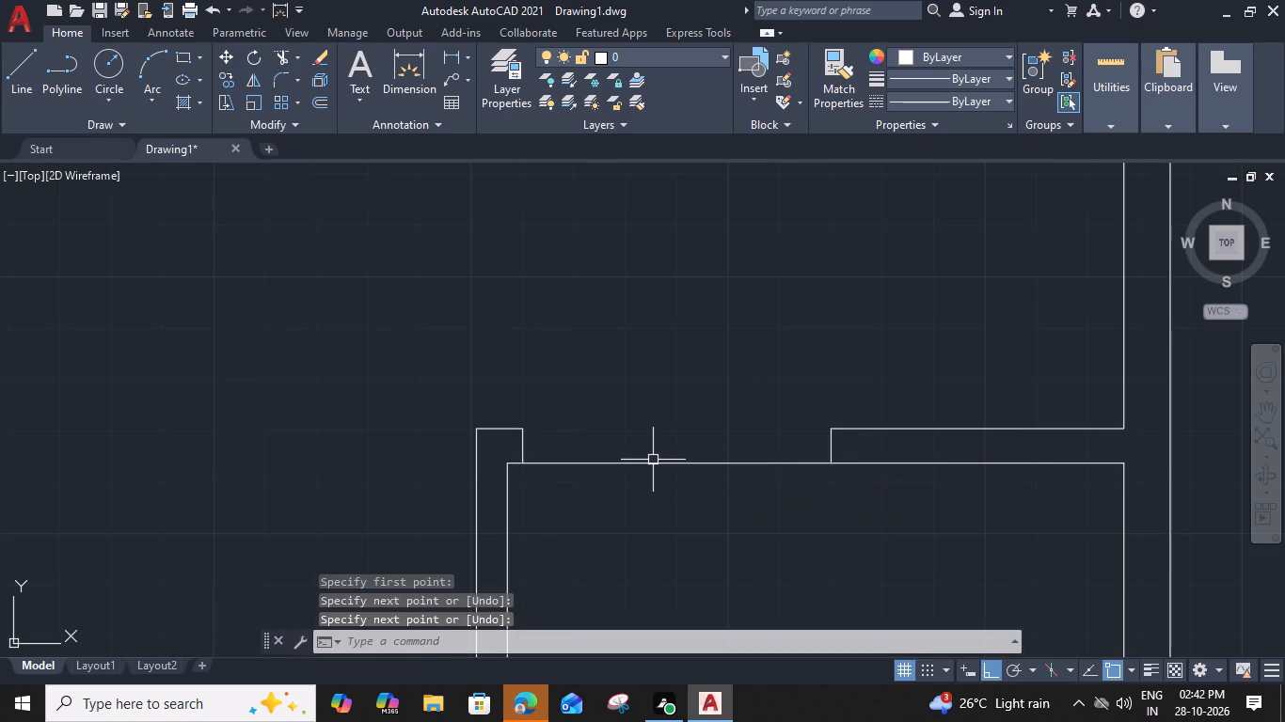
left_click(524, 430)
left_click(832, 430)
key("space")
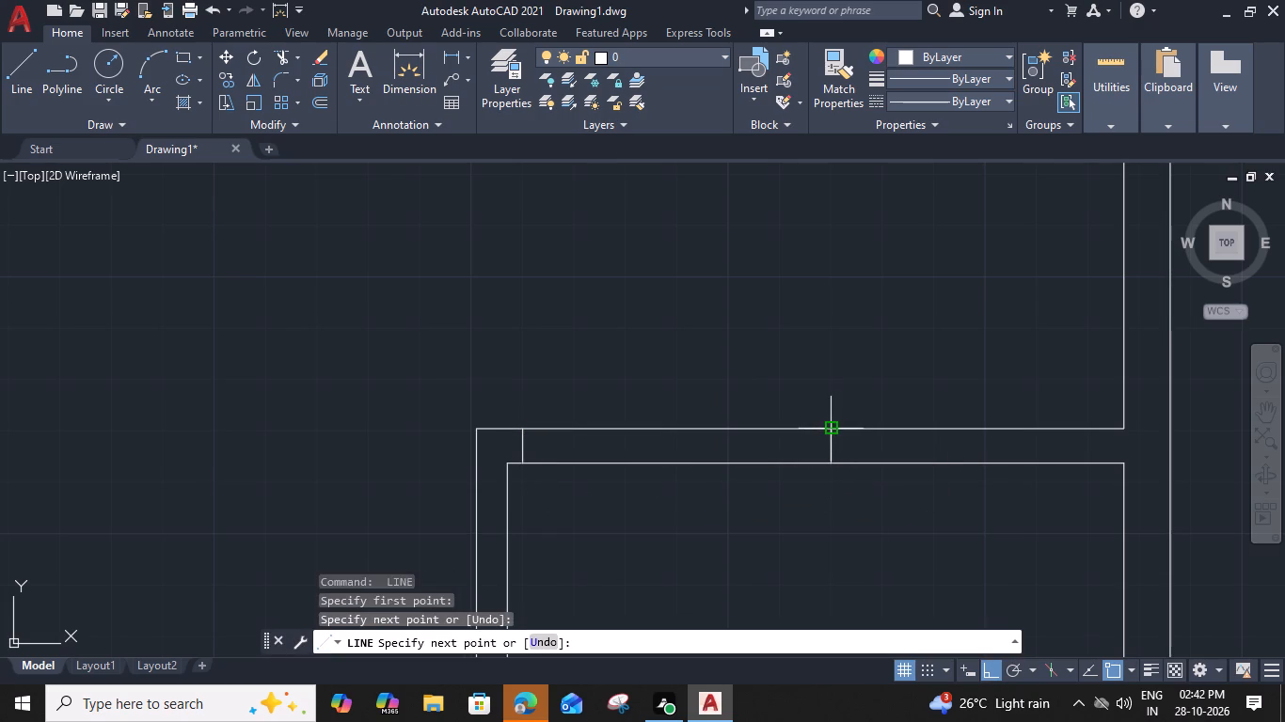
Draw a horizontal centre line across the opening between the midpoints of its two jambs.
type("l")
key("space")
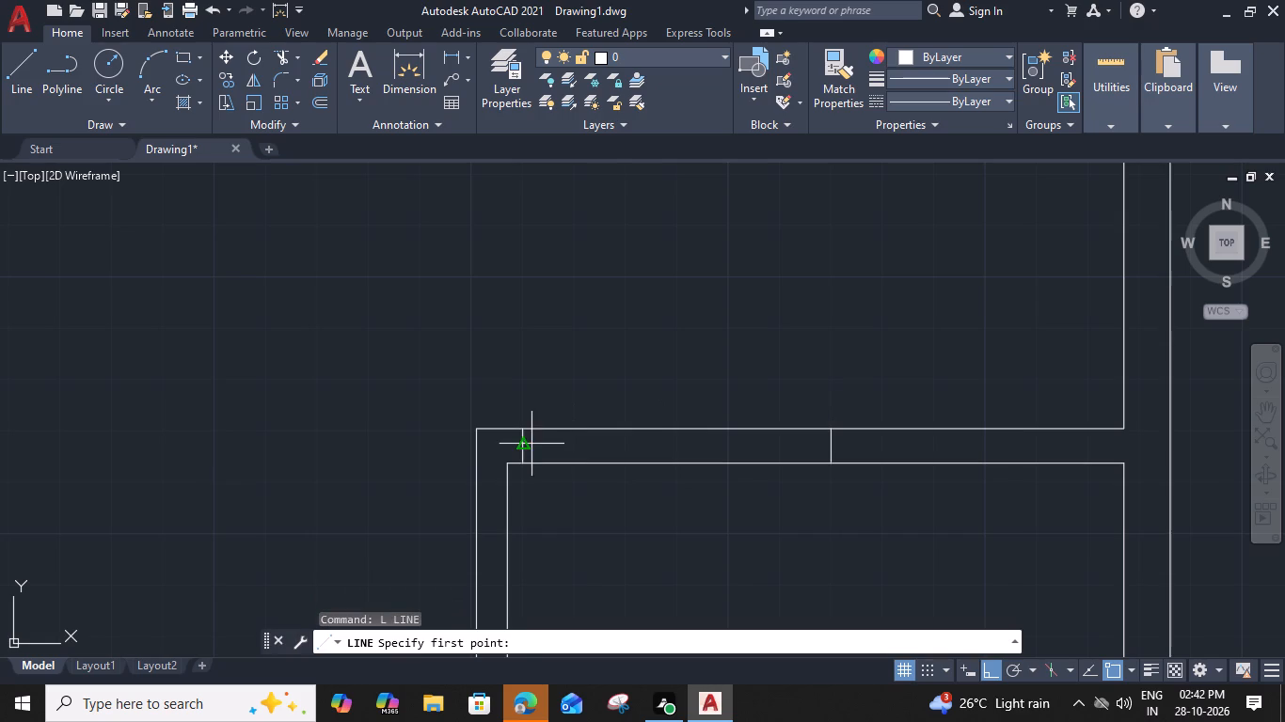
left_click(527, 443)
left_click(833, 445)
key("space")
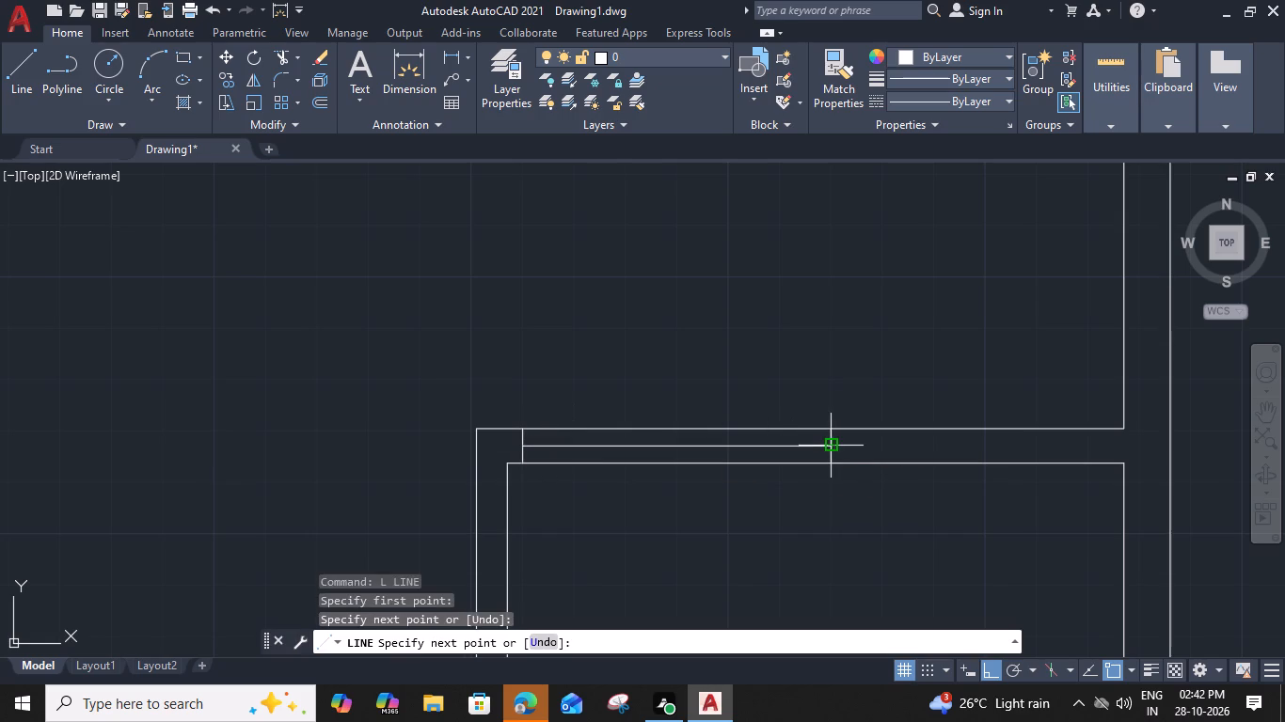
Offset the opening's centre line 2" upward and 2" downward.
scroll(650, 437, "up", 1)
left_click(674, 451)
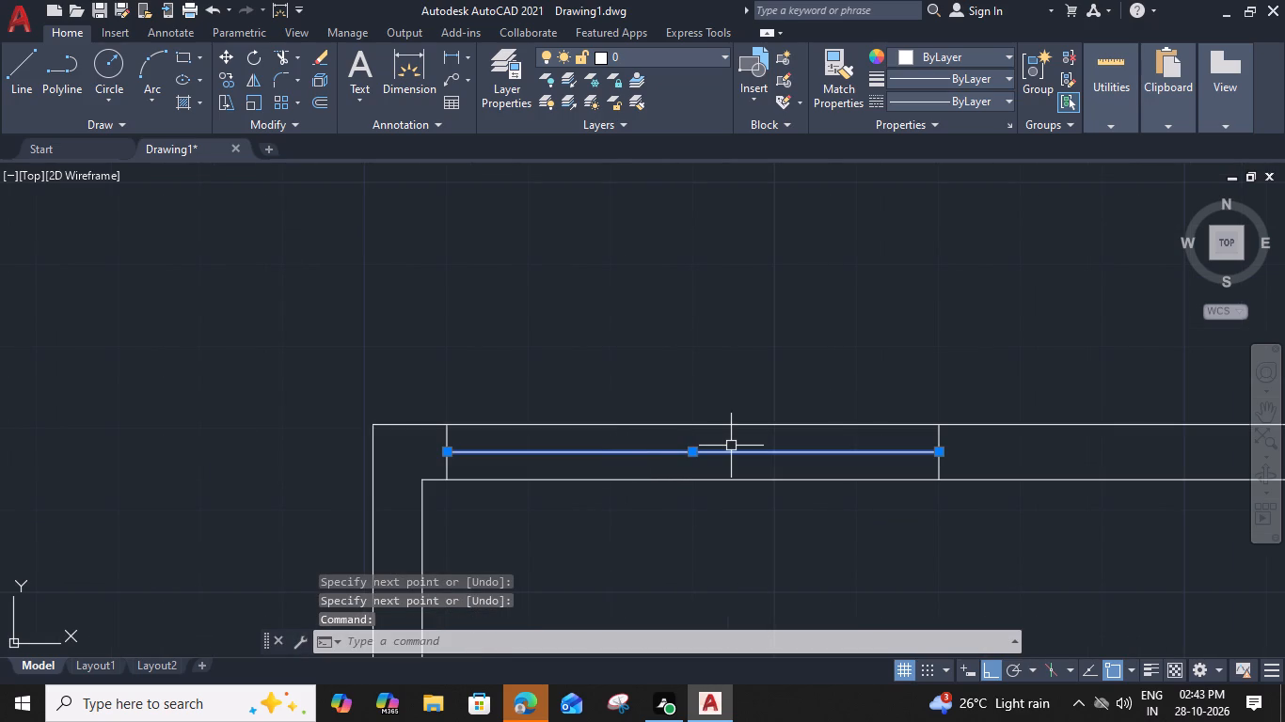
type("o")
key("space")
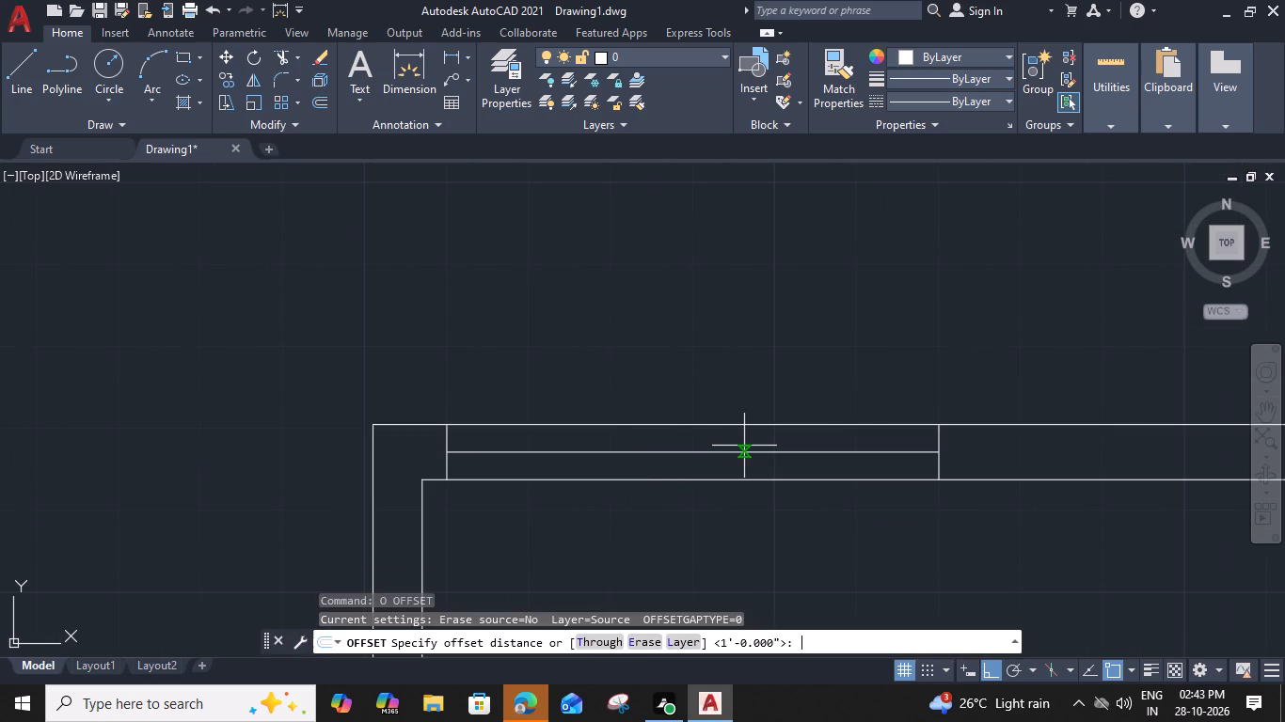
type("2\"")
key("Return")
left_click(744, 412)
left_click(748, 453)
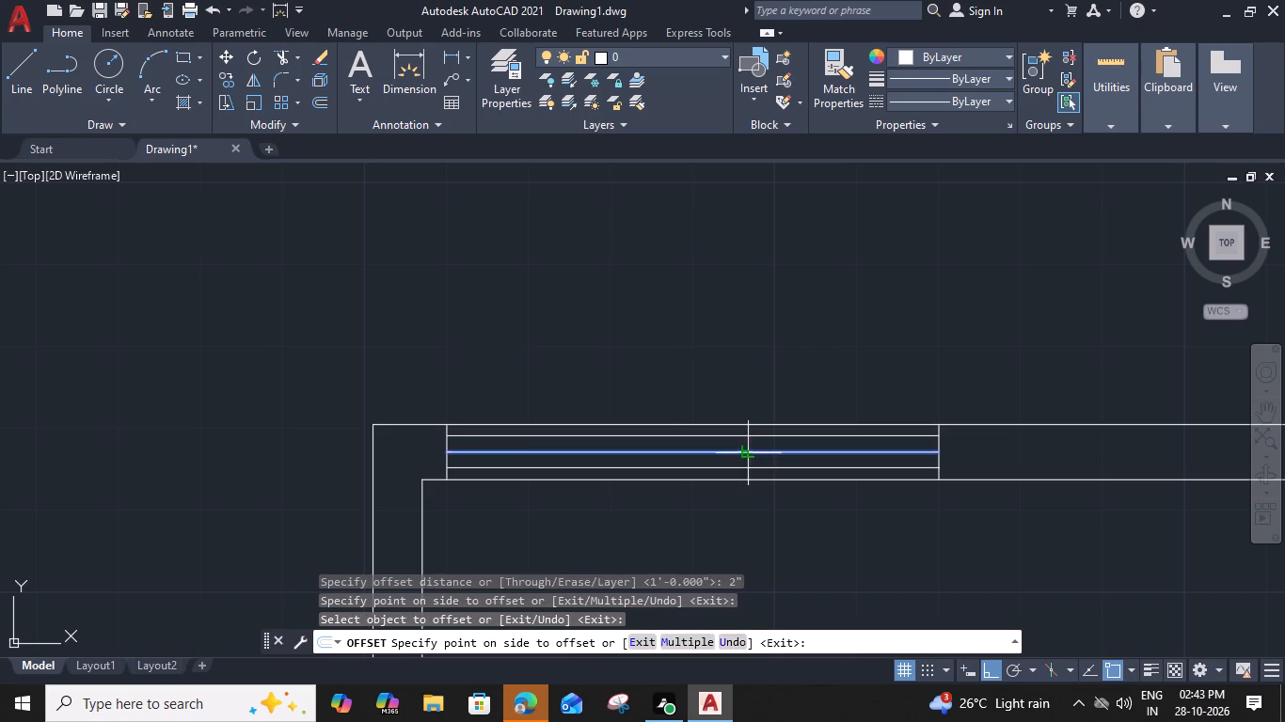
left_click(745, 472)
key("Escape")
Draw short vertical lines near the opening's middle, from the lower offset line to the centre line and up to the upper one.
middle_click_drag(642, 478, 646, 478)
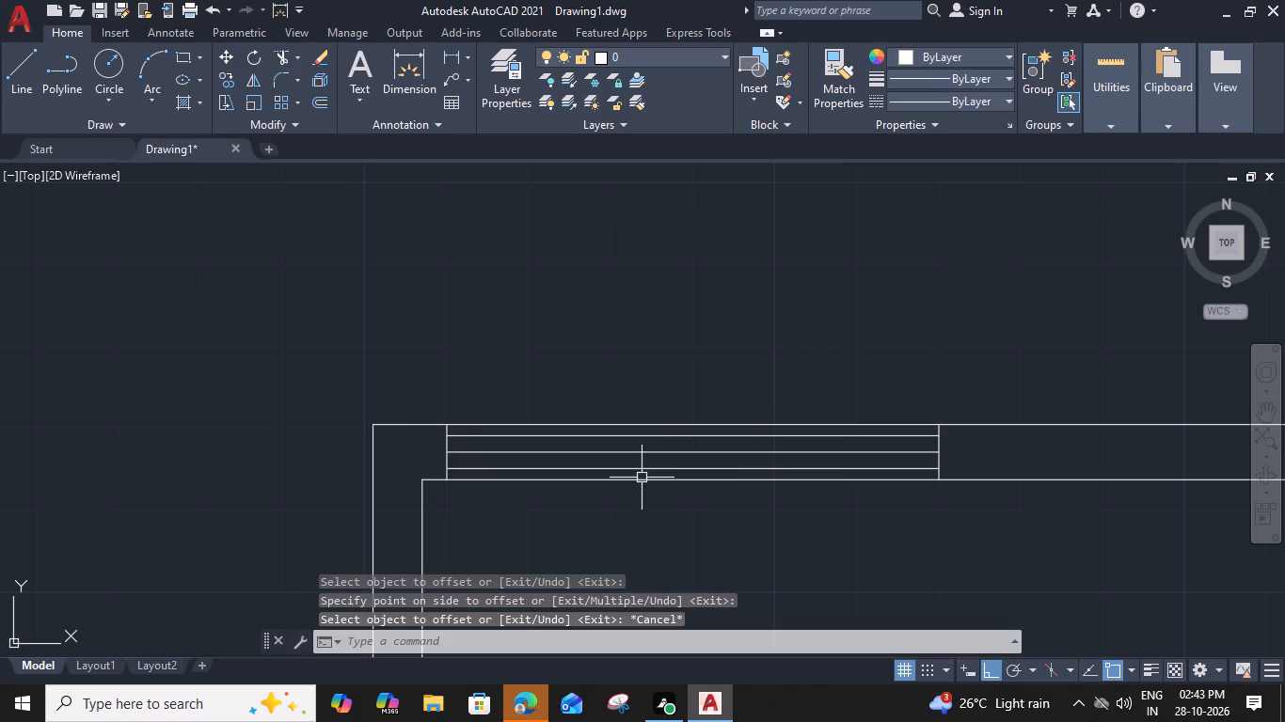
middle_click_drag(646, 478, 714, 465)
key("l")
key("space")
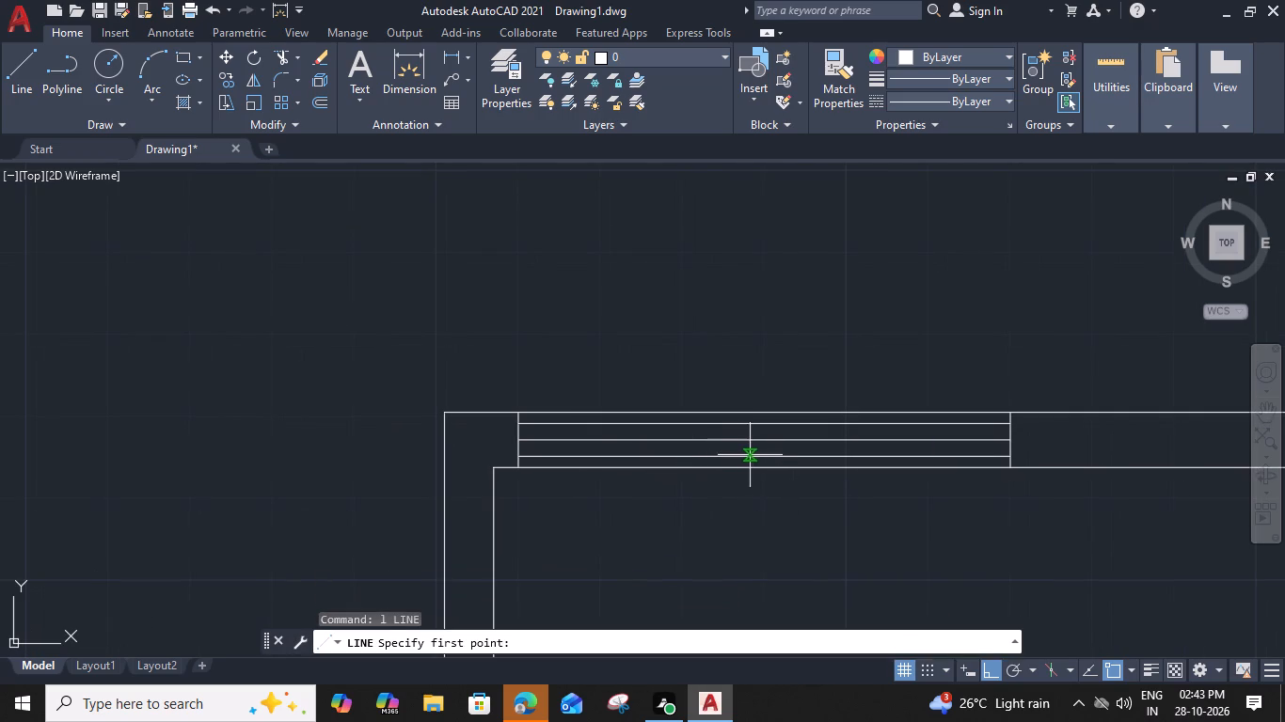
left_click(762, 457)
left_click(762, 445)
key("space")
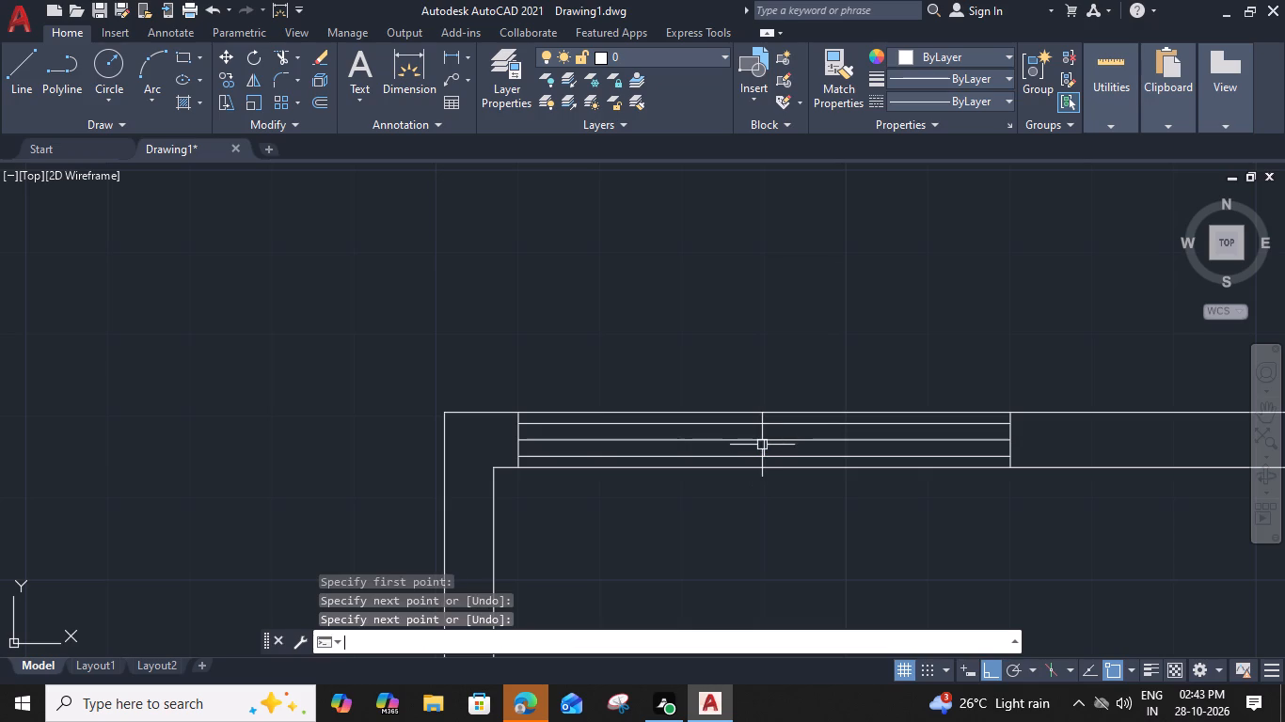
scroll(762, 436, "up", 2)
key("space")
left_click(767, 449)
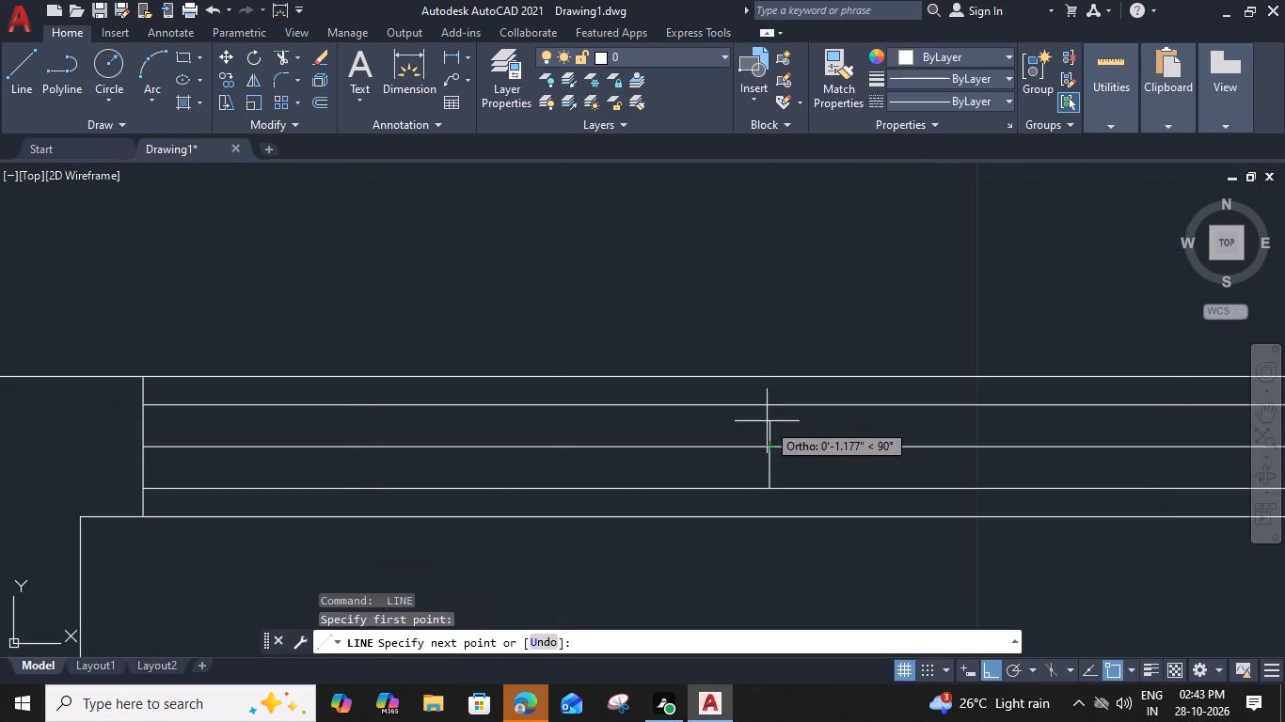
left_click(770, 411)
key("space")
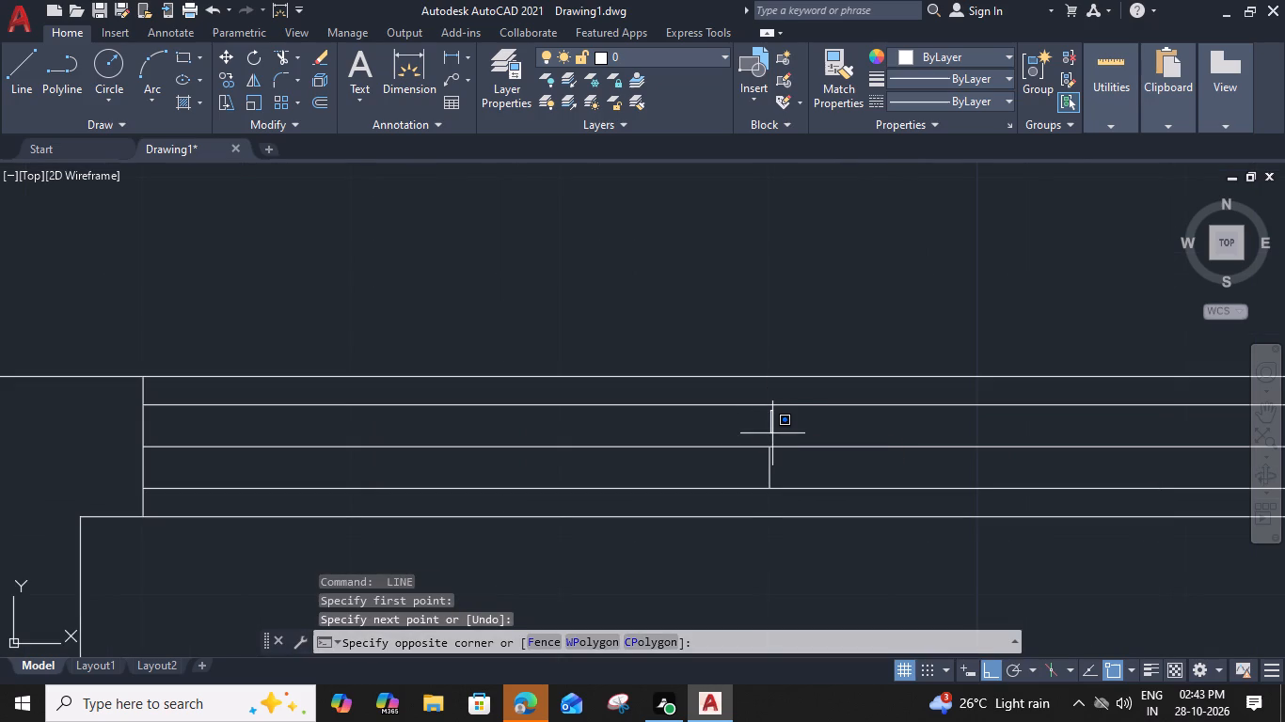
Draw a short vertical line at the opening's middle from the centre line up to the upper offset line.
key("Escape")
key("space")
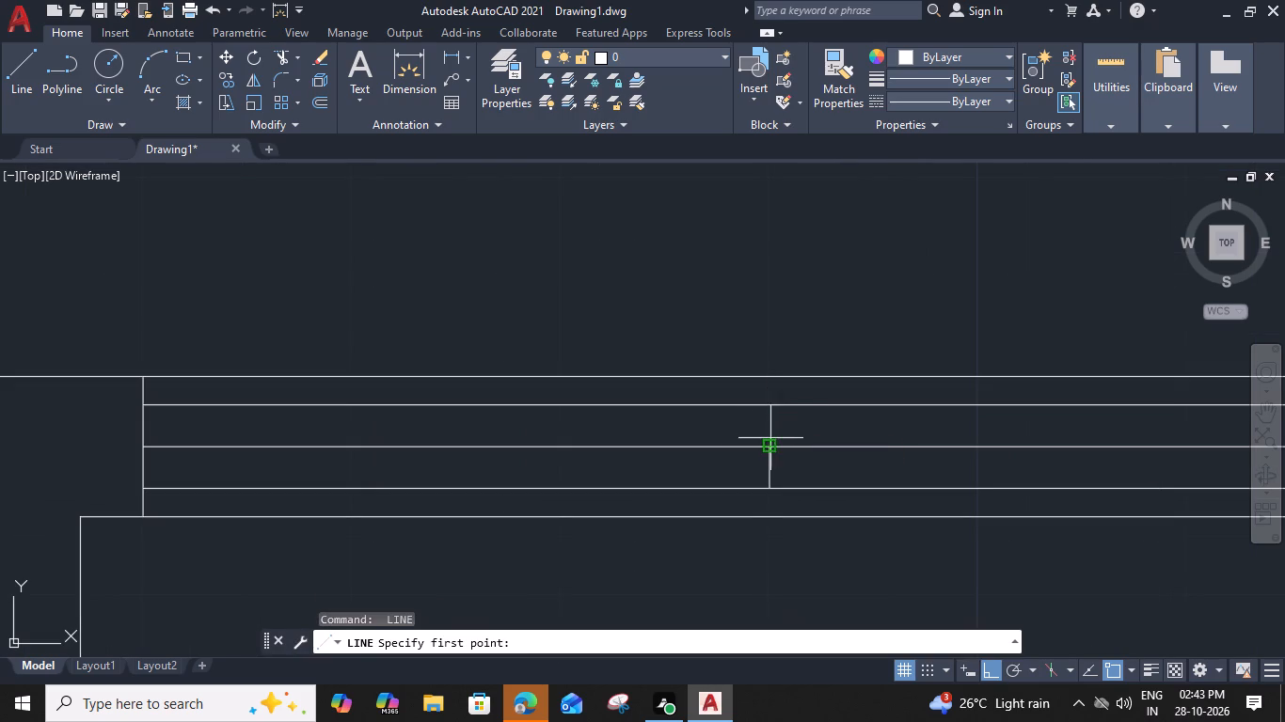
left_click(768, 443)
left_click(769, 405)
key("space")
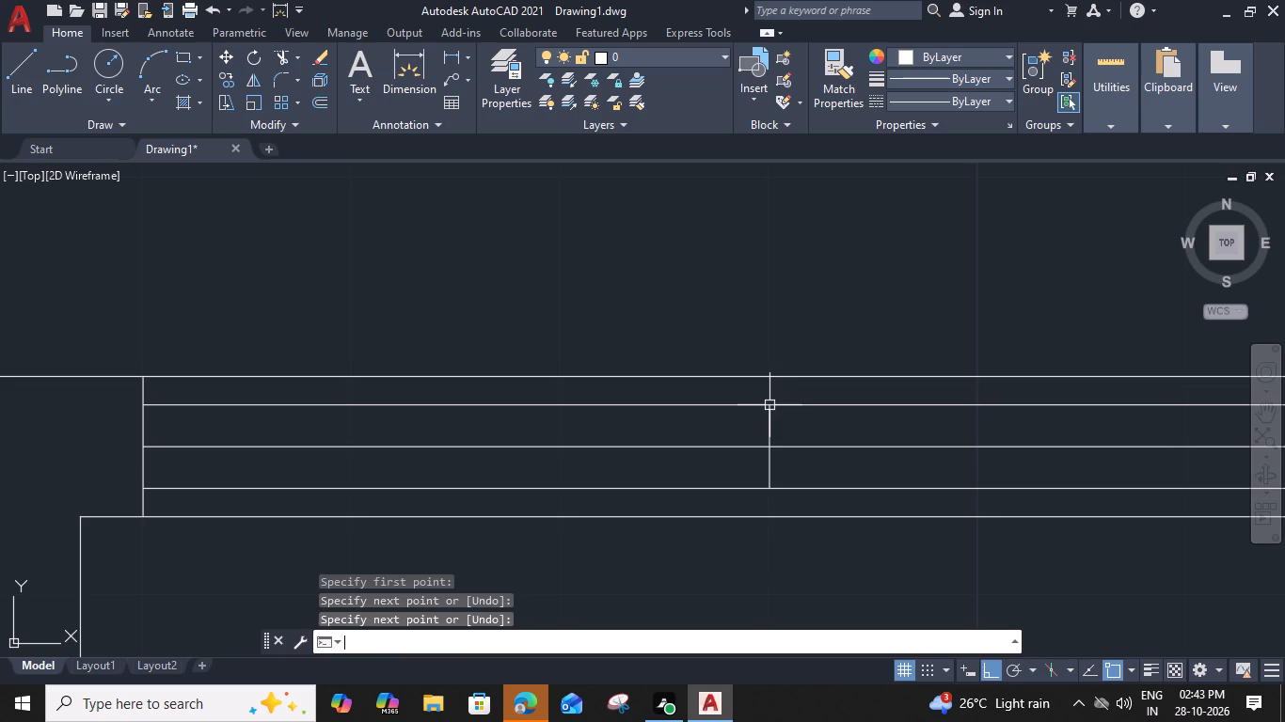
Offset the upper short vertical line 9" to the left and the lower one 9" to the right.
left_click(770, 424)
type("o")
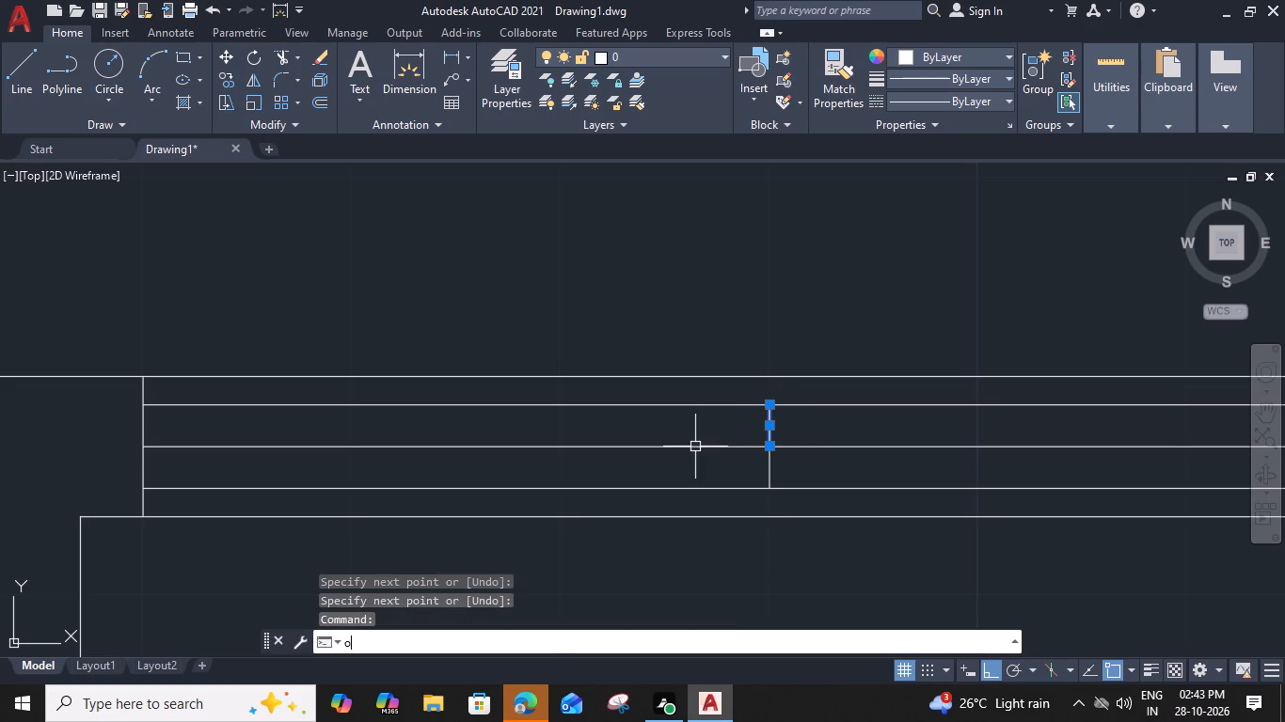
key("space")
key("9")
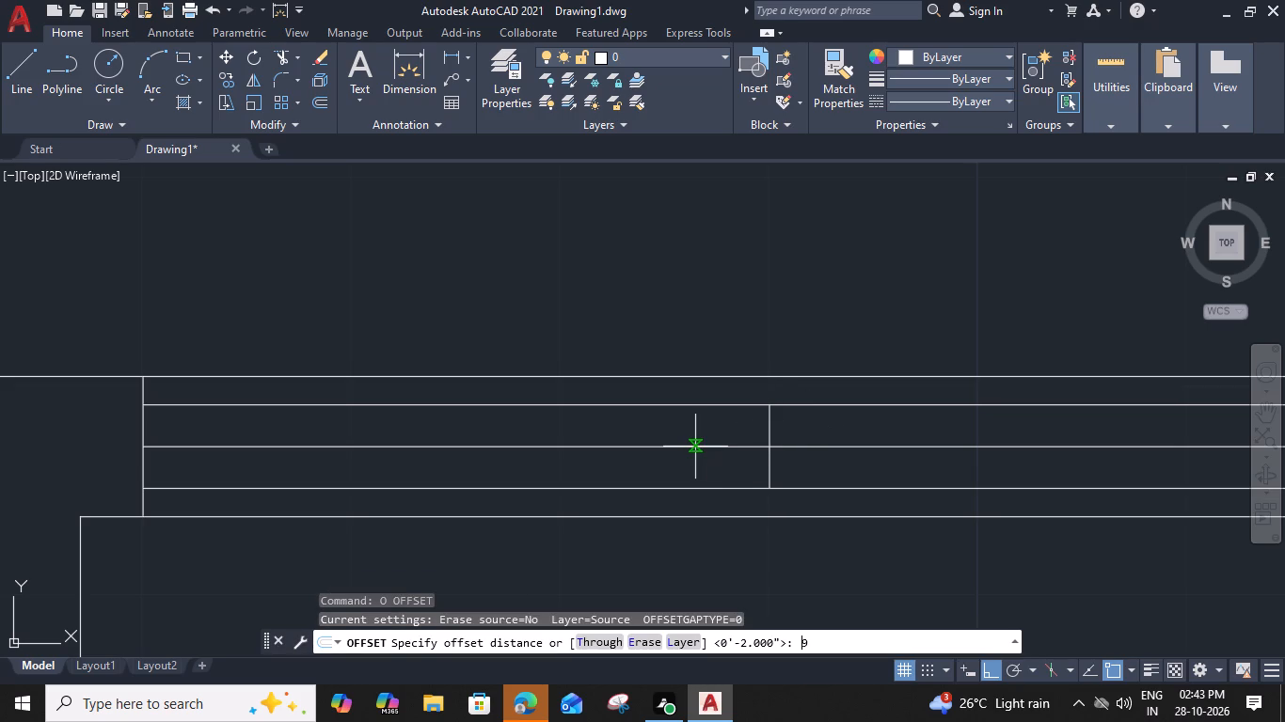
key("shift+quotedbl")
key("Return")
left_click(666, 432)
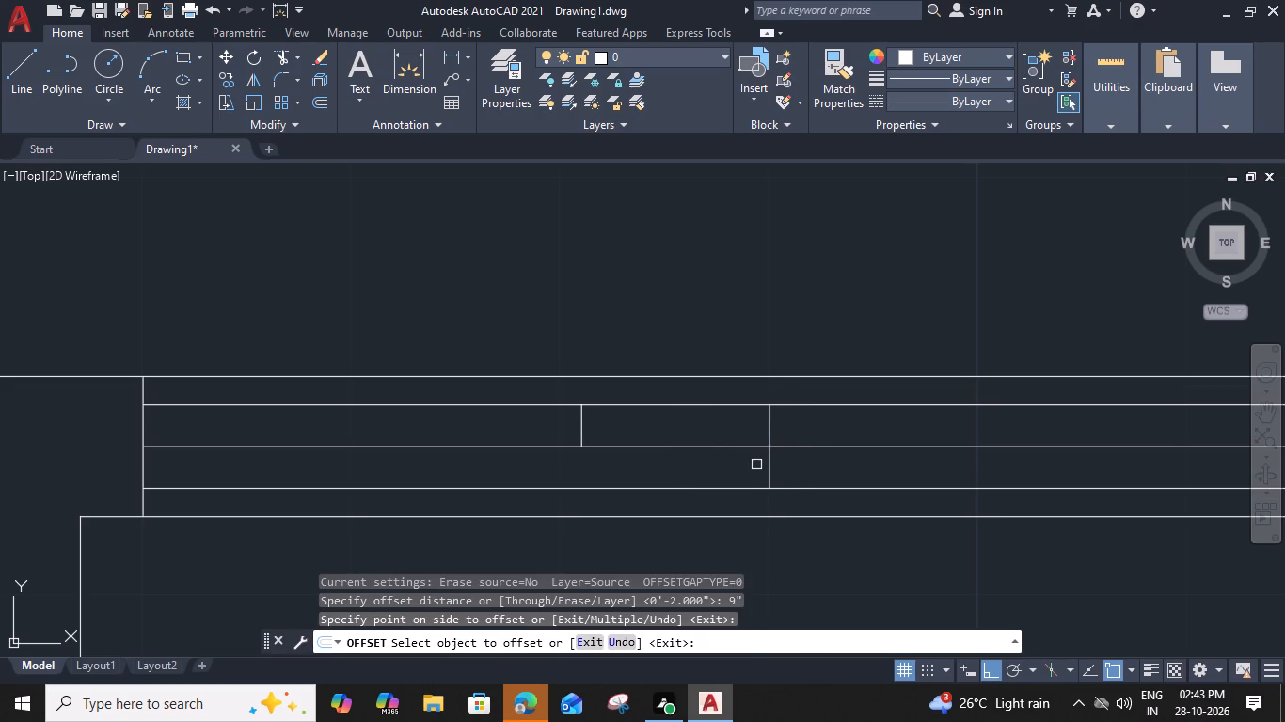
left_click(770, 468)
left_click(800, 474)
key("Escape")
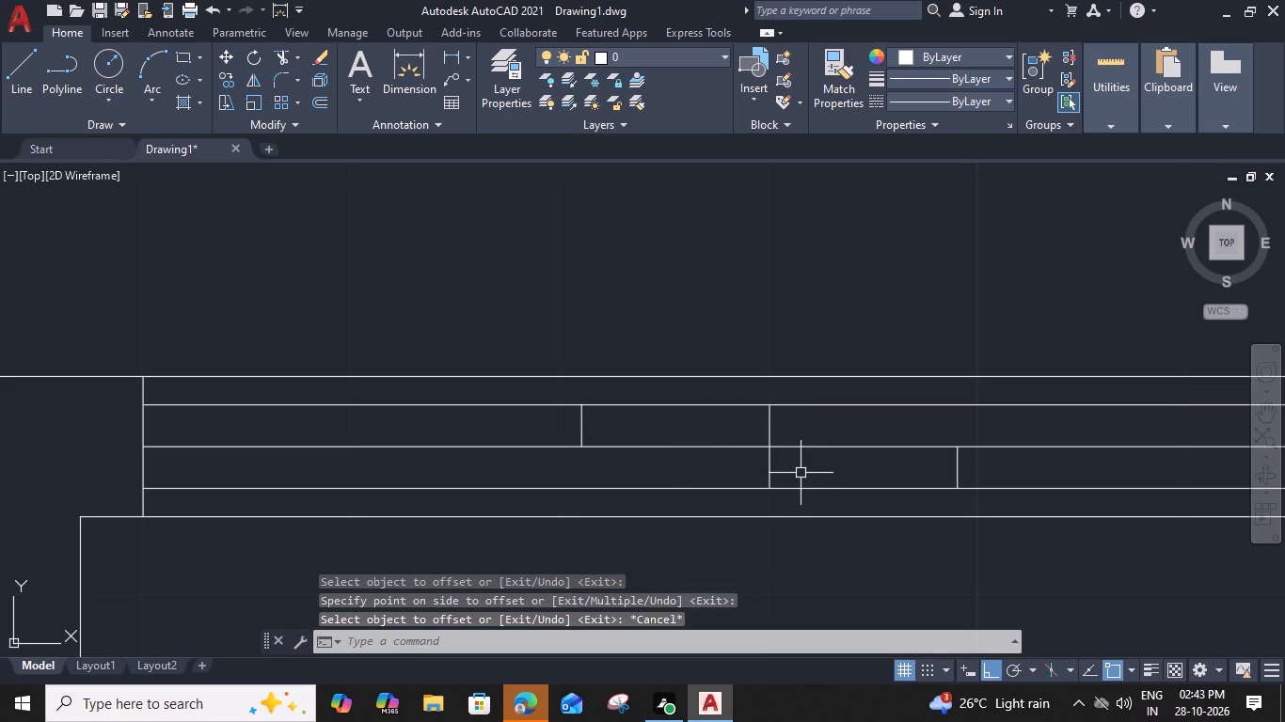
Trim away the two original short vertical lines at the opening's middle.
type("tr")
key("space")
left_click(766, 464)
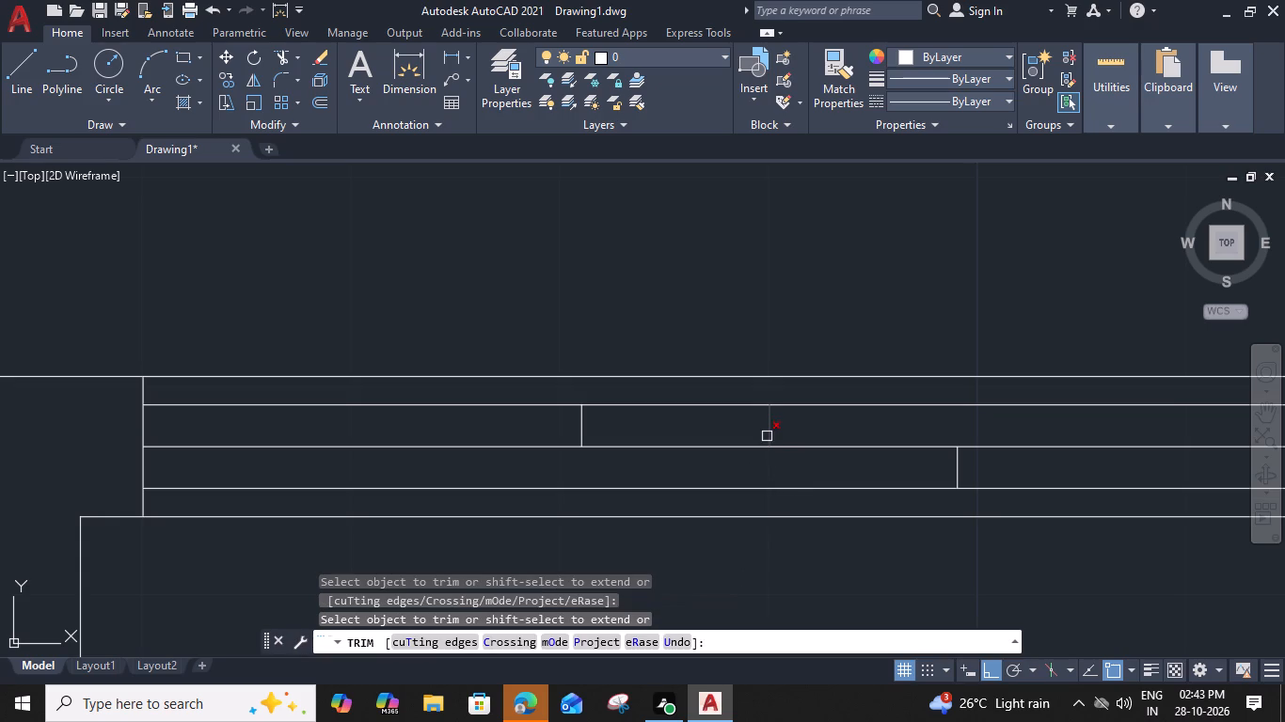
left_click(768, 430)
key("Escape")
Offset the lower short vertical line 3" to the left and the upper one 3" to the right.
scroll(769, 430, "down", 2)
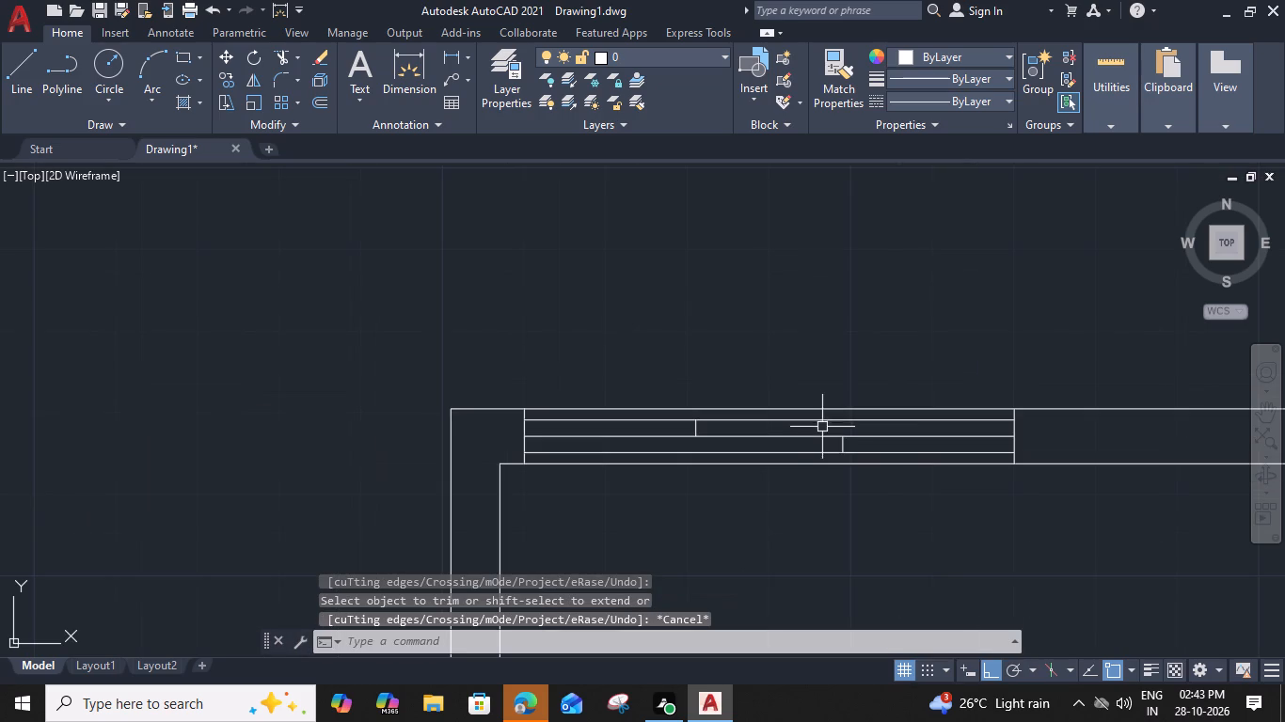
scroll(832, 449, "up", 2)
left_click(858, 447)
type("o")
key("space")
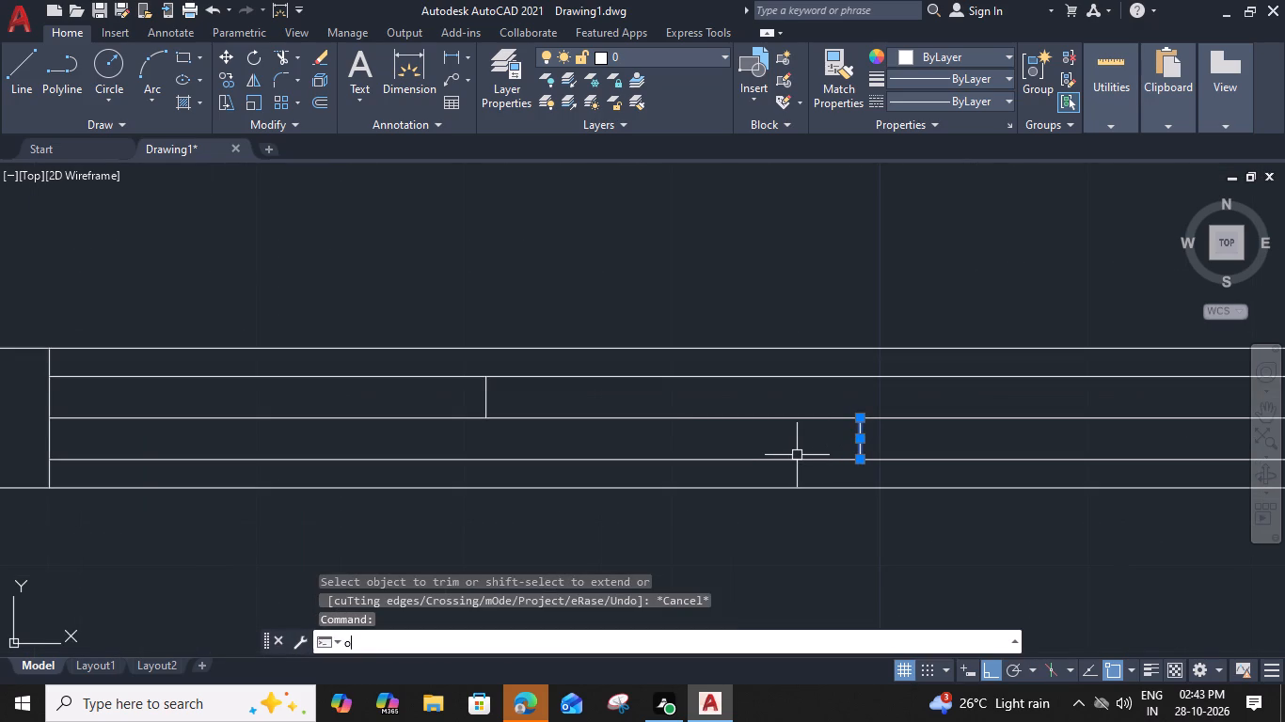
key("3")
key("shift+quotedbl")
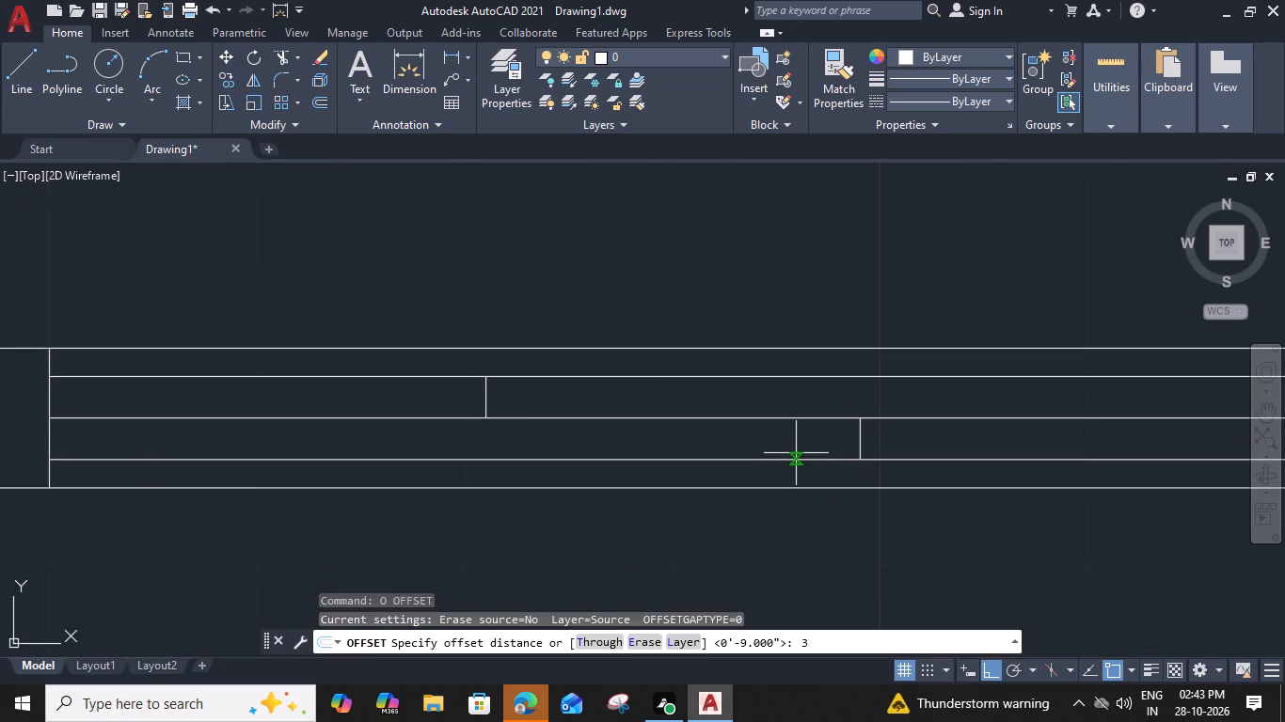
key("Return")
left_click_drag(747, 448, 723, 447)
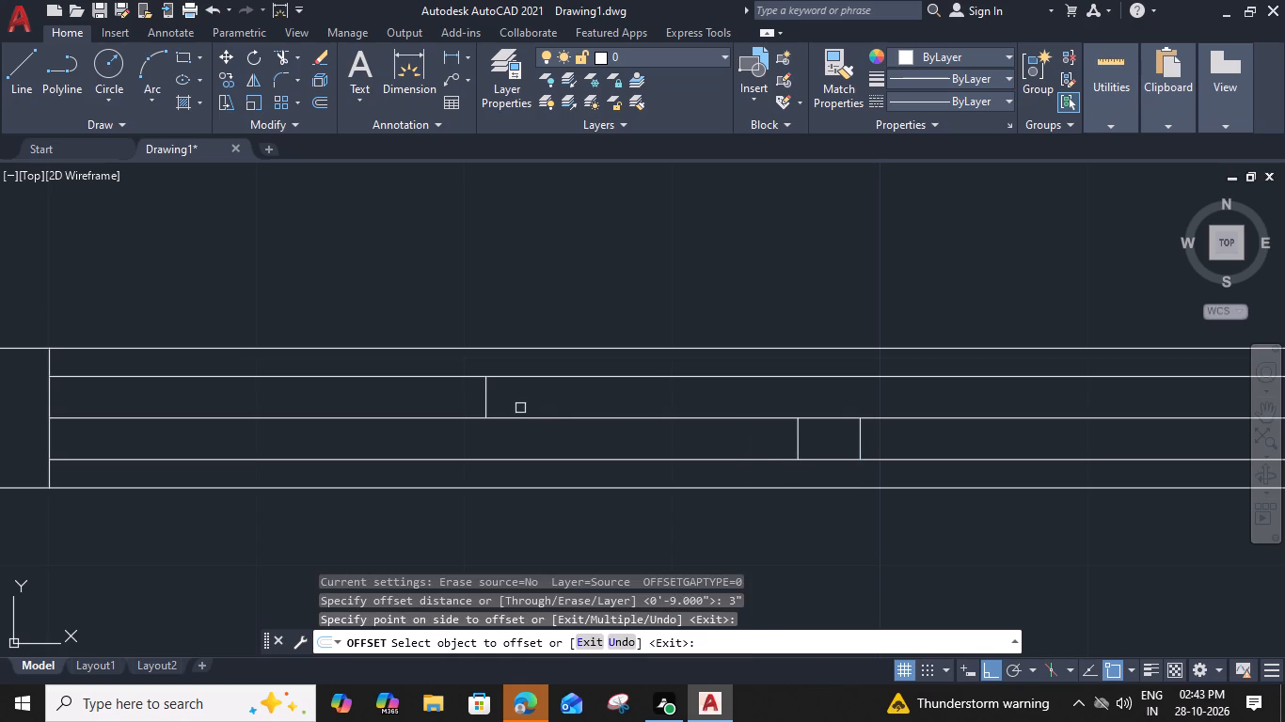
left_click(484, 385)
left_click(604, 401)
key("Escape")
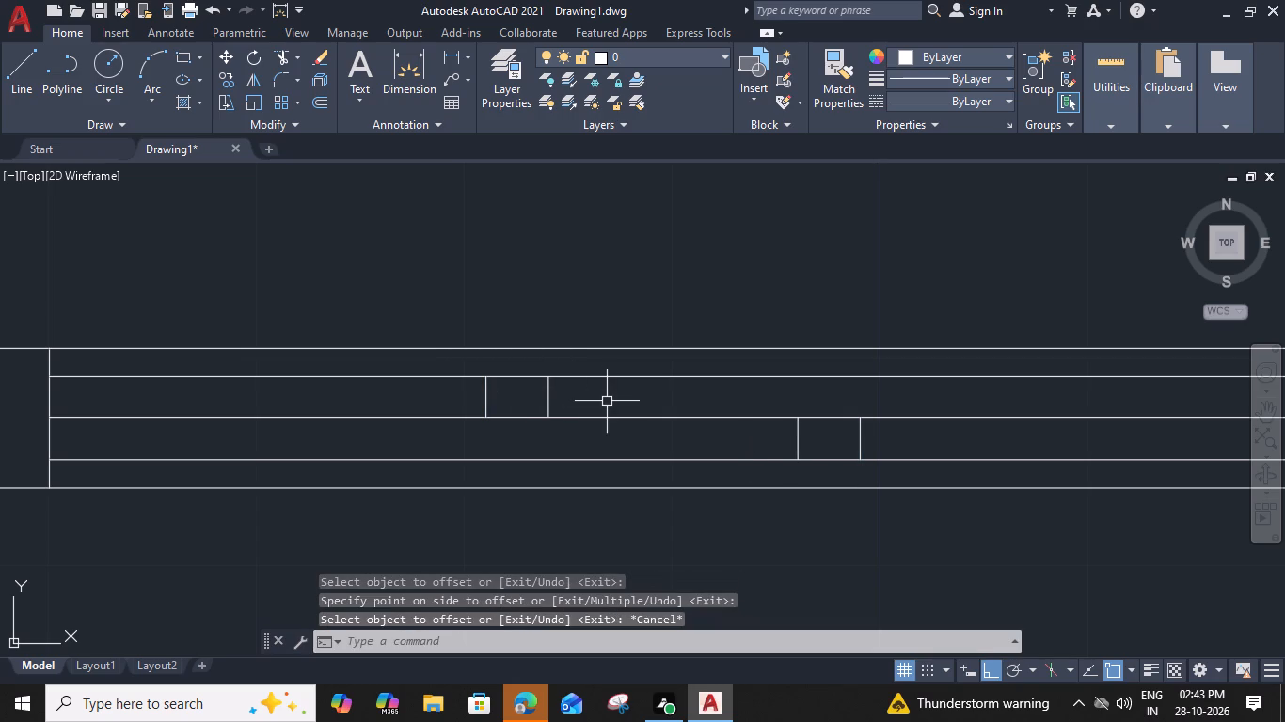
Trim away the two outer source verticals, keeping only the 3" offset copies.
type("tr")
key("space")
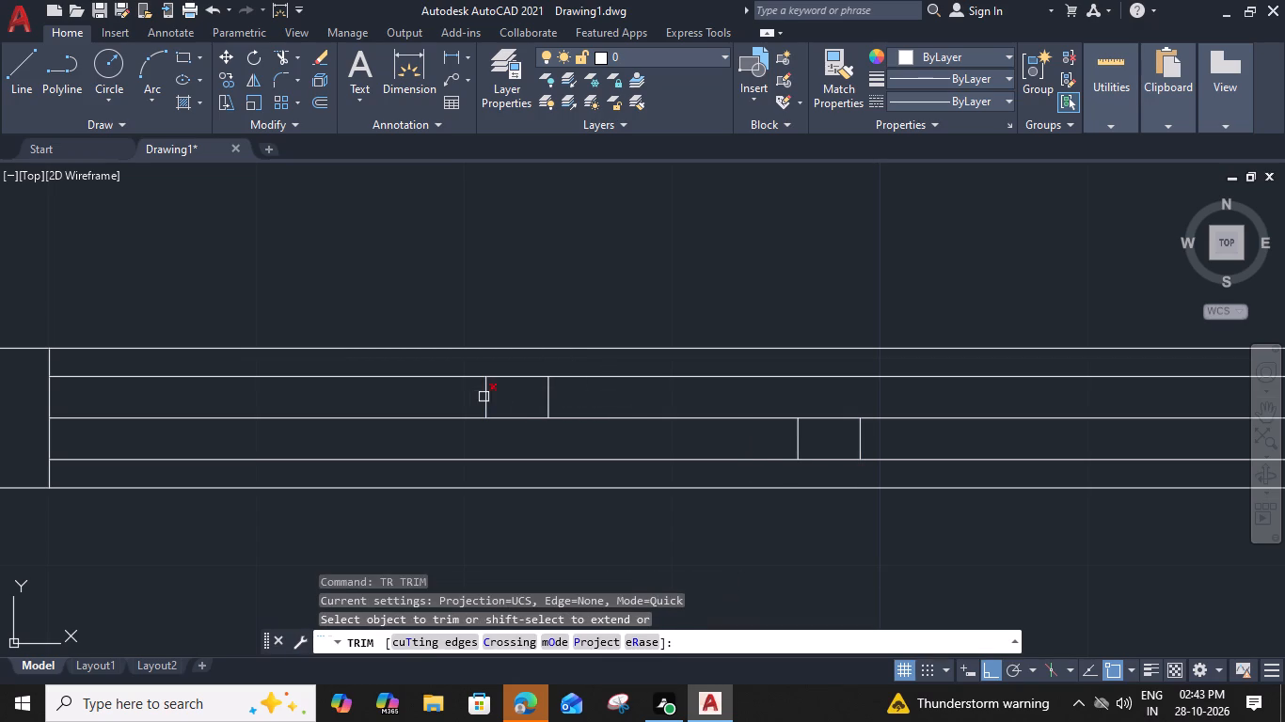
left_click(484, 397)
left_click(853, 443)
left_click(871, 444)
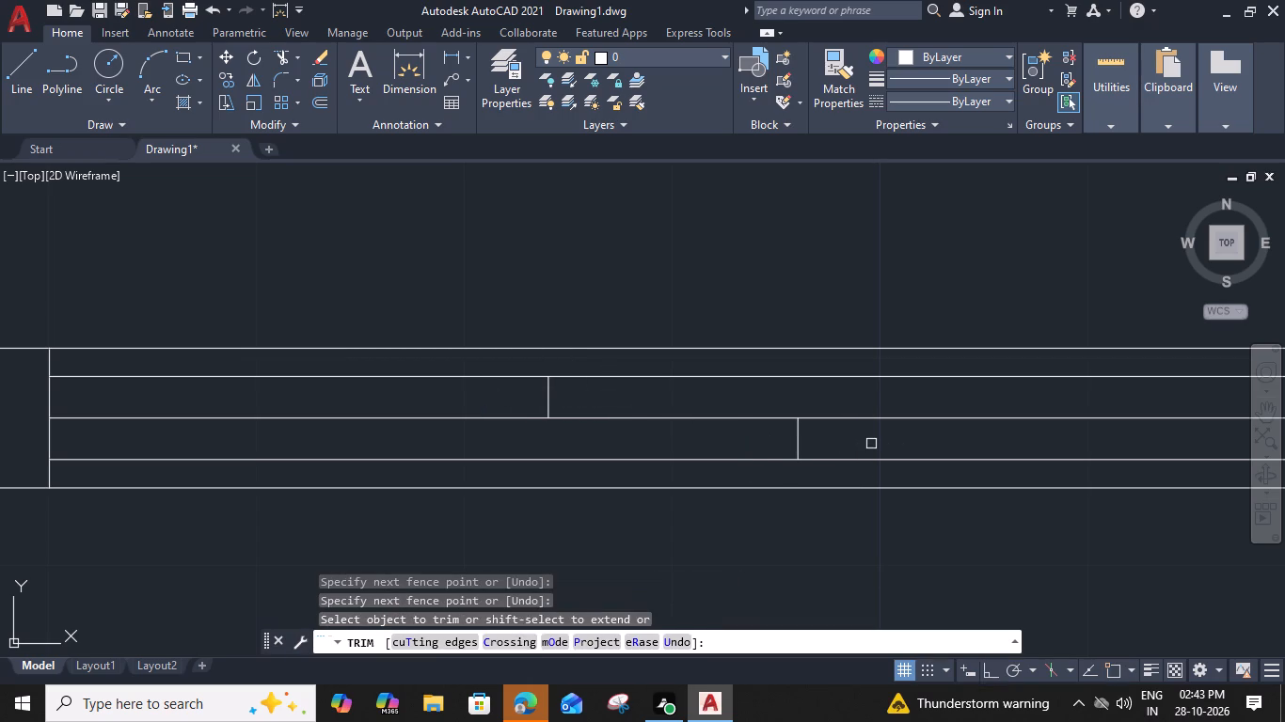
key("Escape")
Set the colour of the three horizontal inner lines and two short verticals to dark red 153,27,30.
left_click_drag(873, 367, 871, 377)
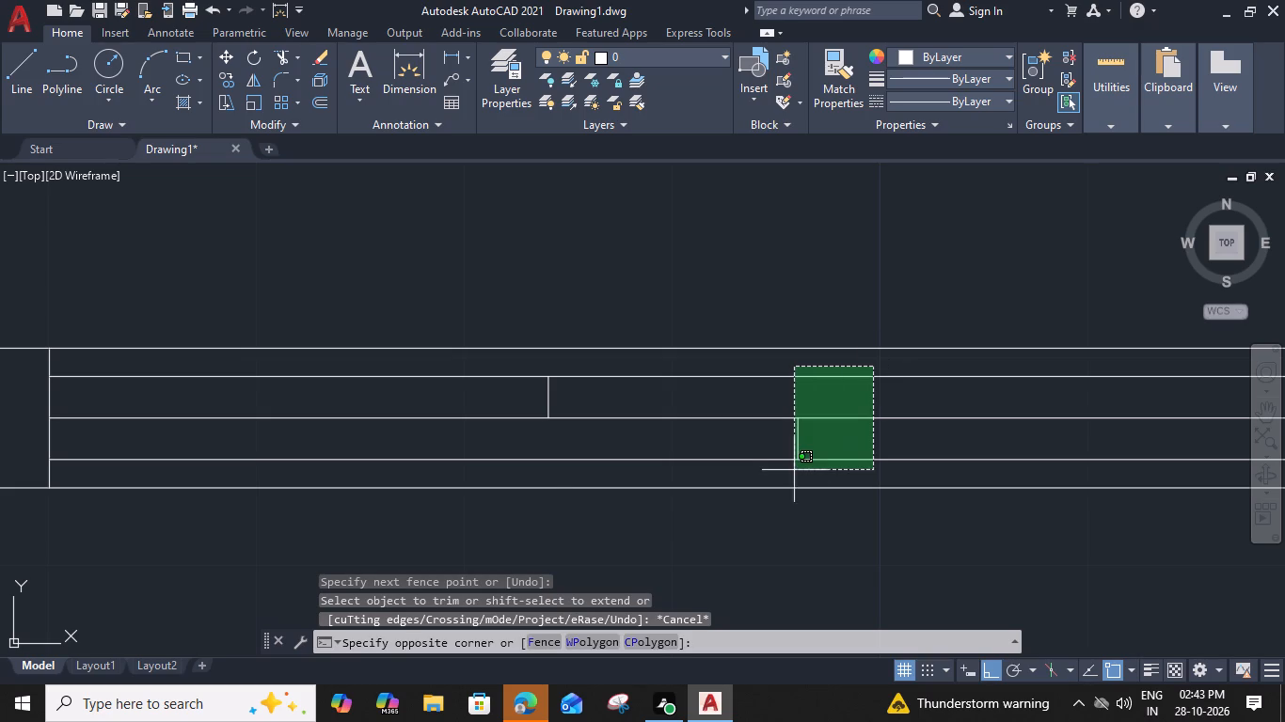
left_click(520, 471)
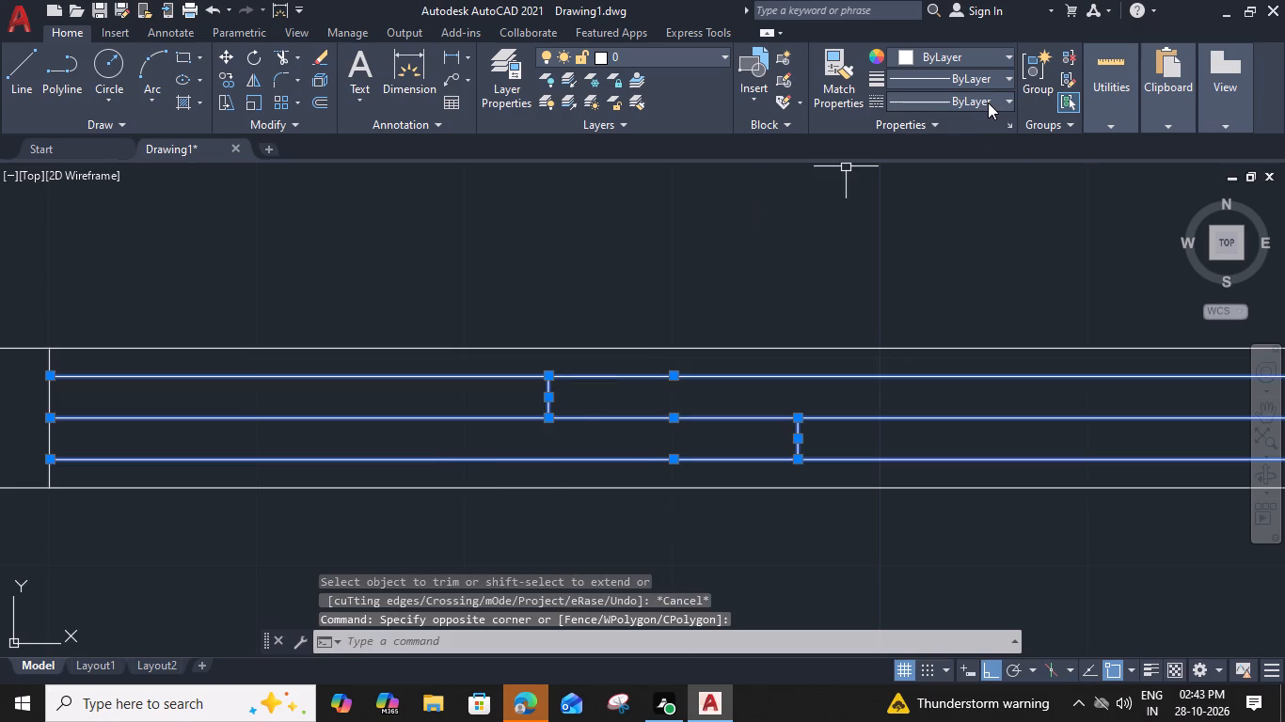
left_click(988, 102)
left_click(1000, 57)
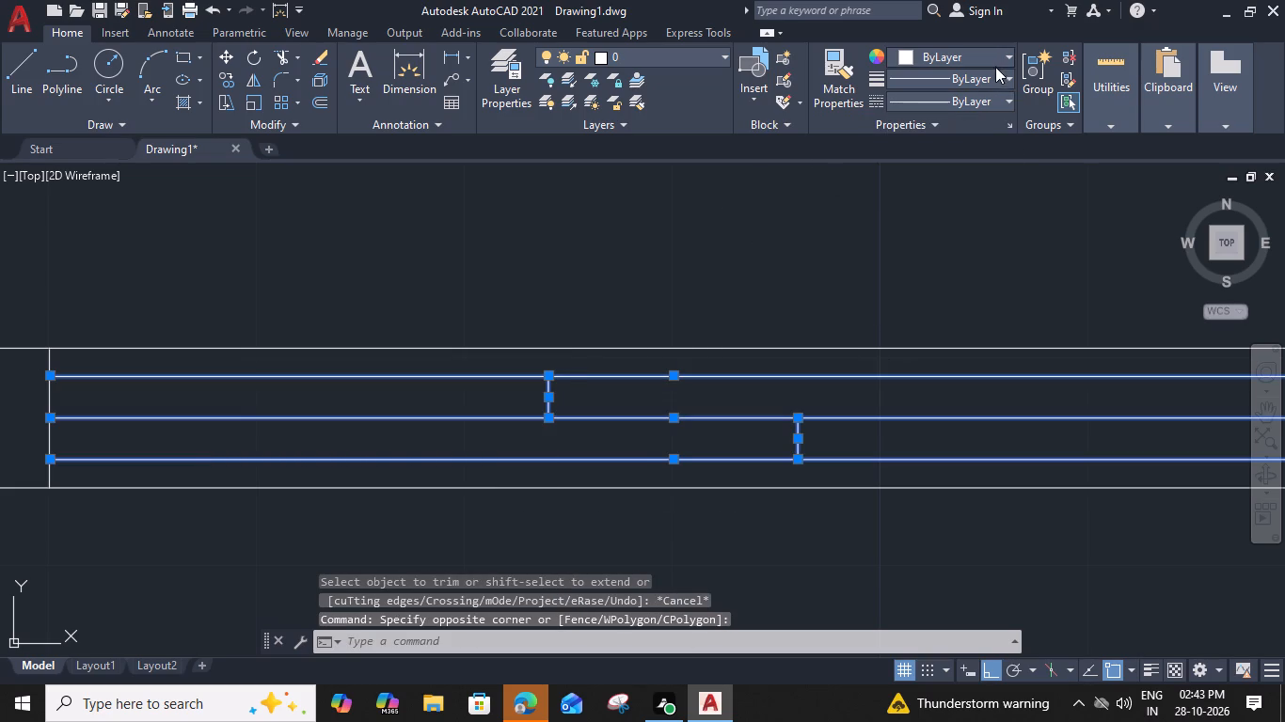
left_click(1006, 57)
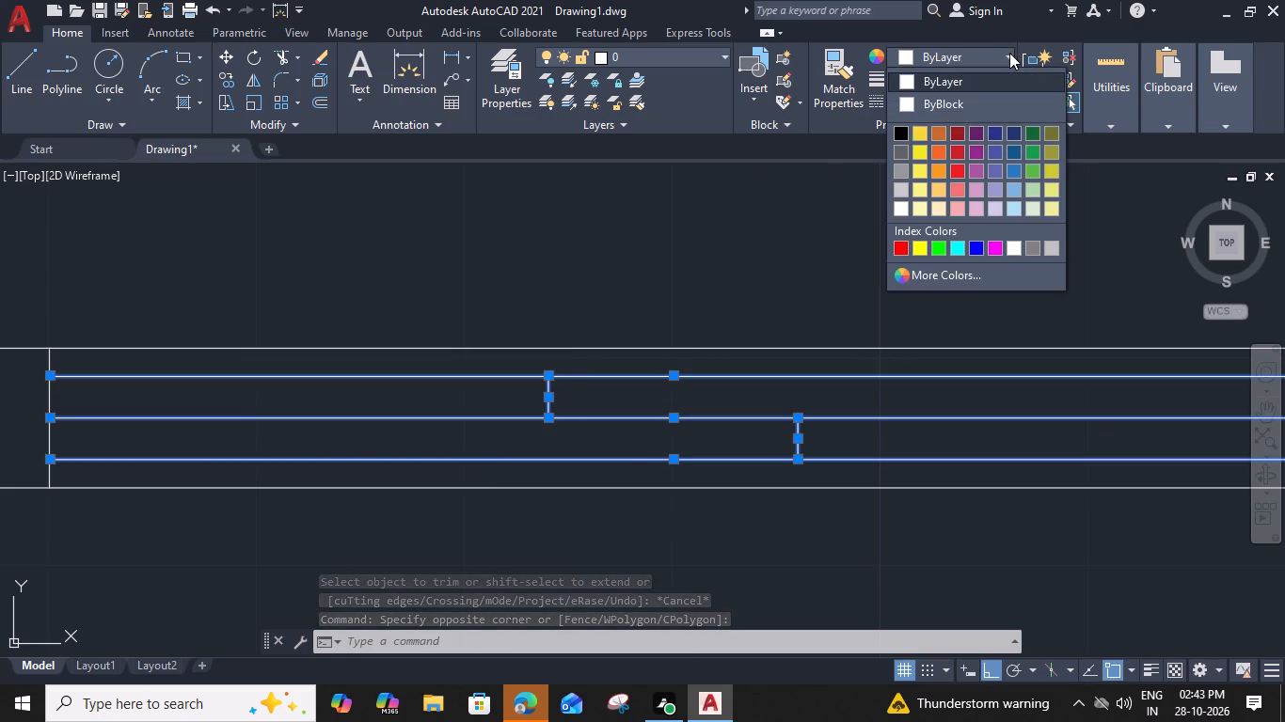
left_click(955, 131)
Group the five dark red lines inside the opening.
scroll(733, 541, "down", 3)
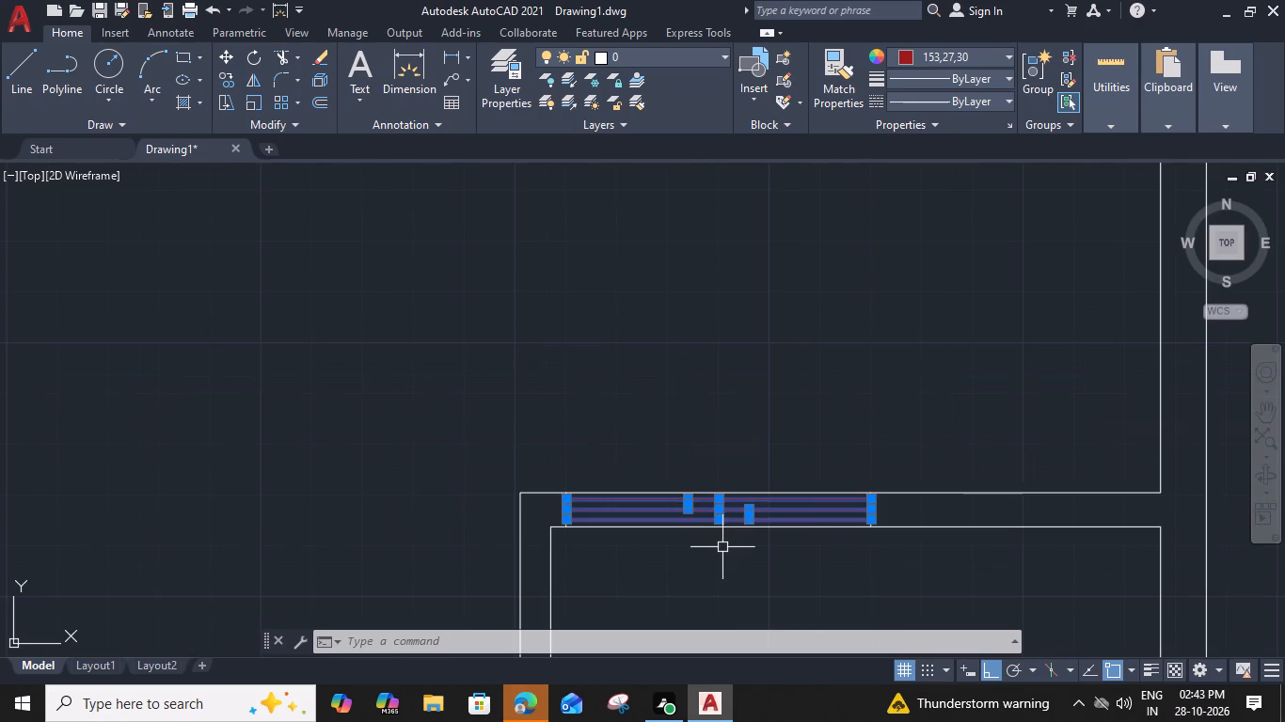
type("g")
key("space")
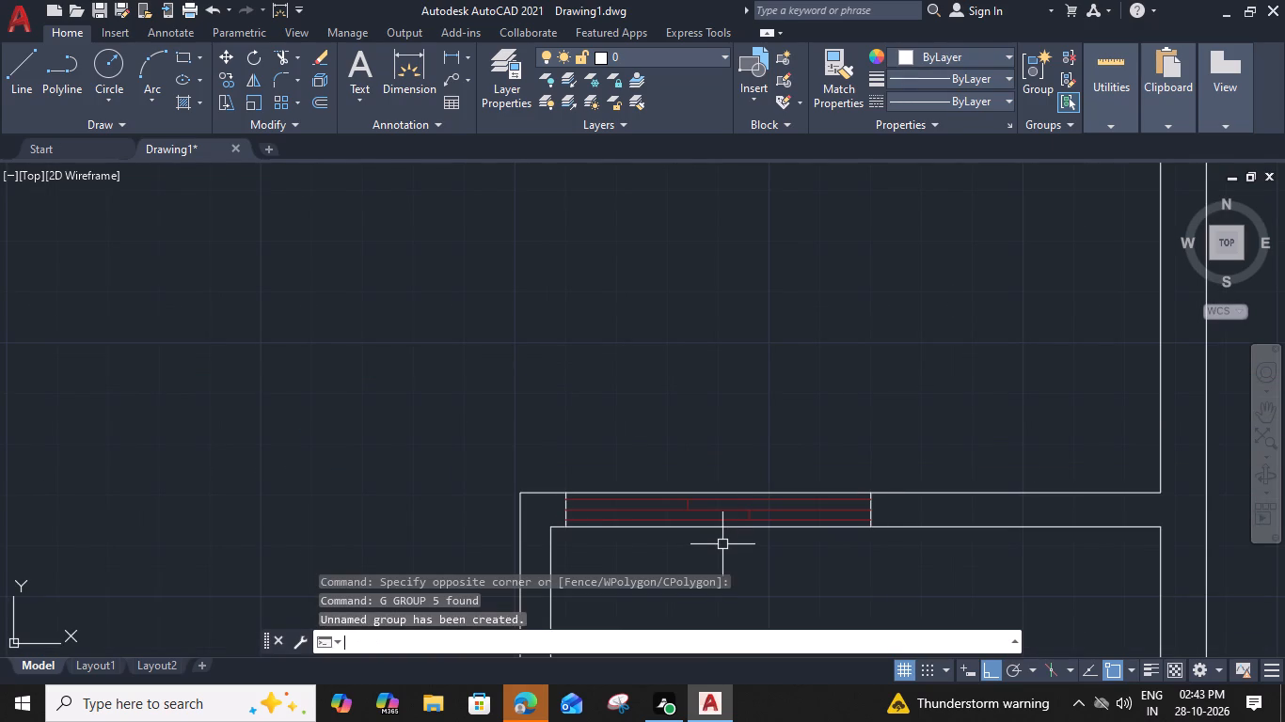
Trim the upper red line left of its short vertical and the lower red line right of its short vertical.
type("tr")
key("space")
scroll(658, 500, "up", 1)
left_click(658, 500)
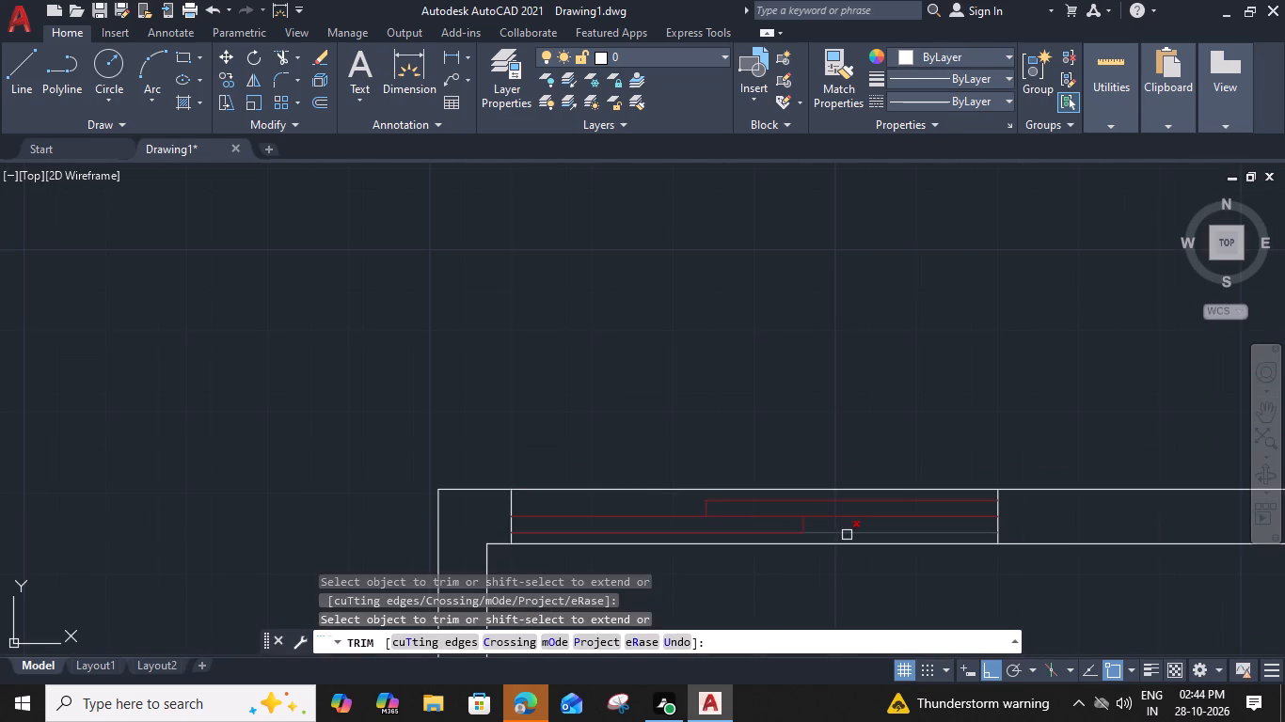
left_click(848, 535)
key("Escape")
Group the red lines together with the opening's two jambs.
scroll(846, 533, "down", 2)
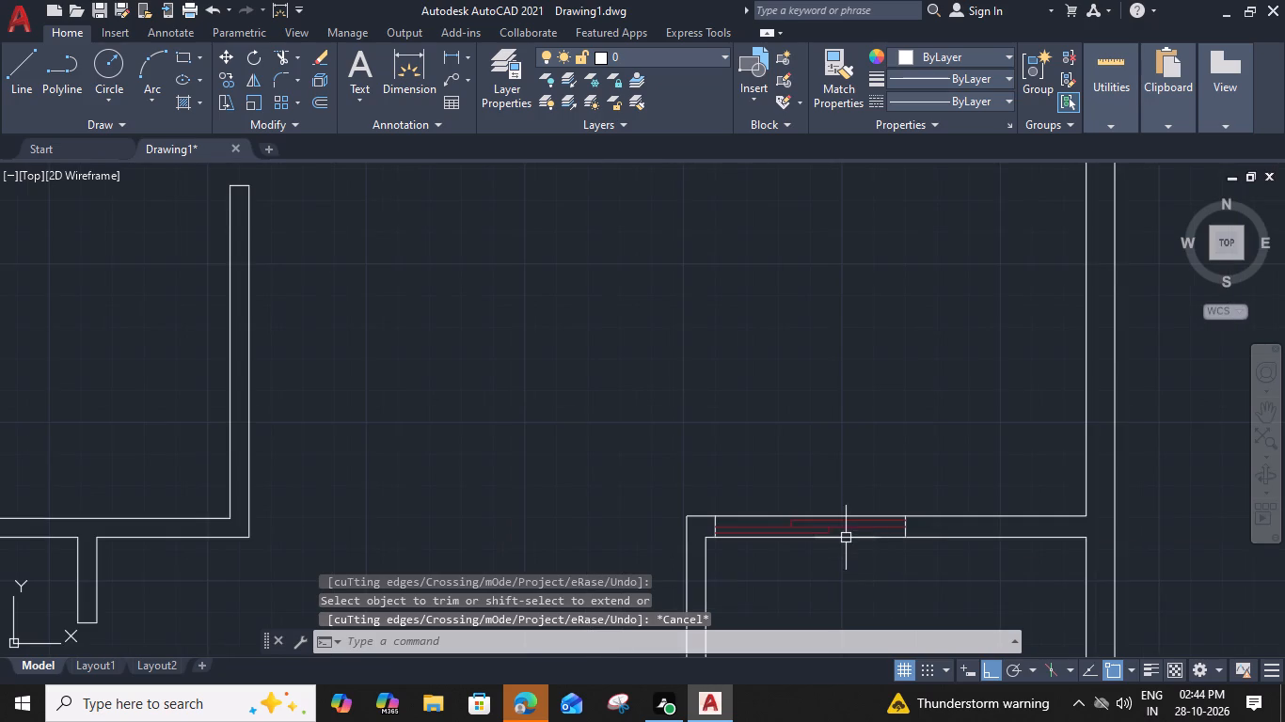
scroll(897, 521, "up", 3)
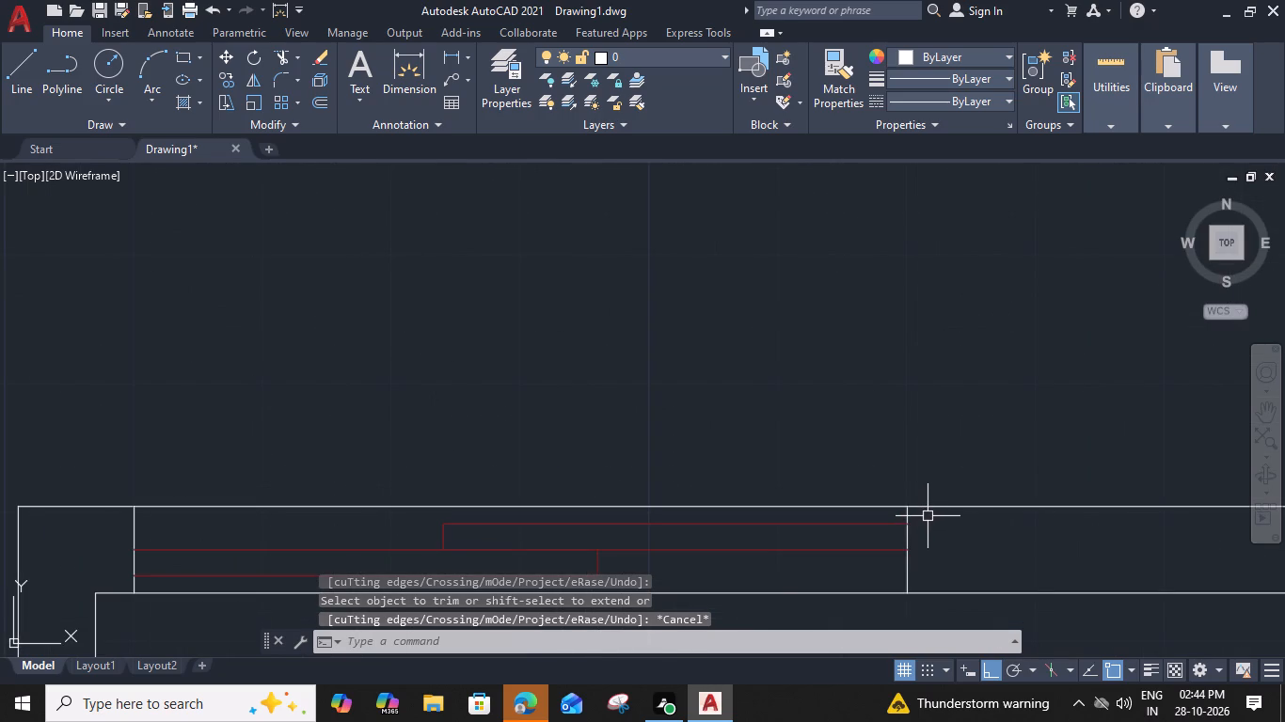
left_click(928, 516)
middle_click_drag(784, 569, 1197, 444)
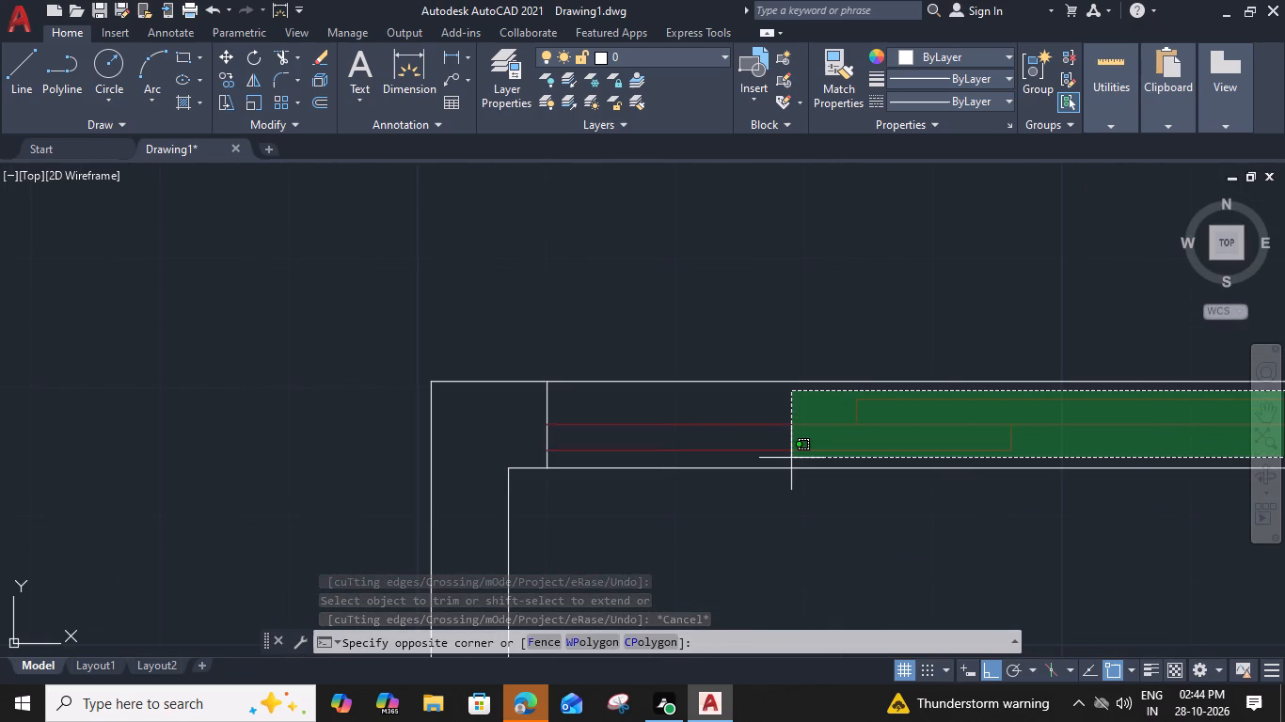
left_click(521, 463)
type("g")
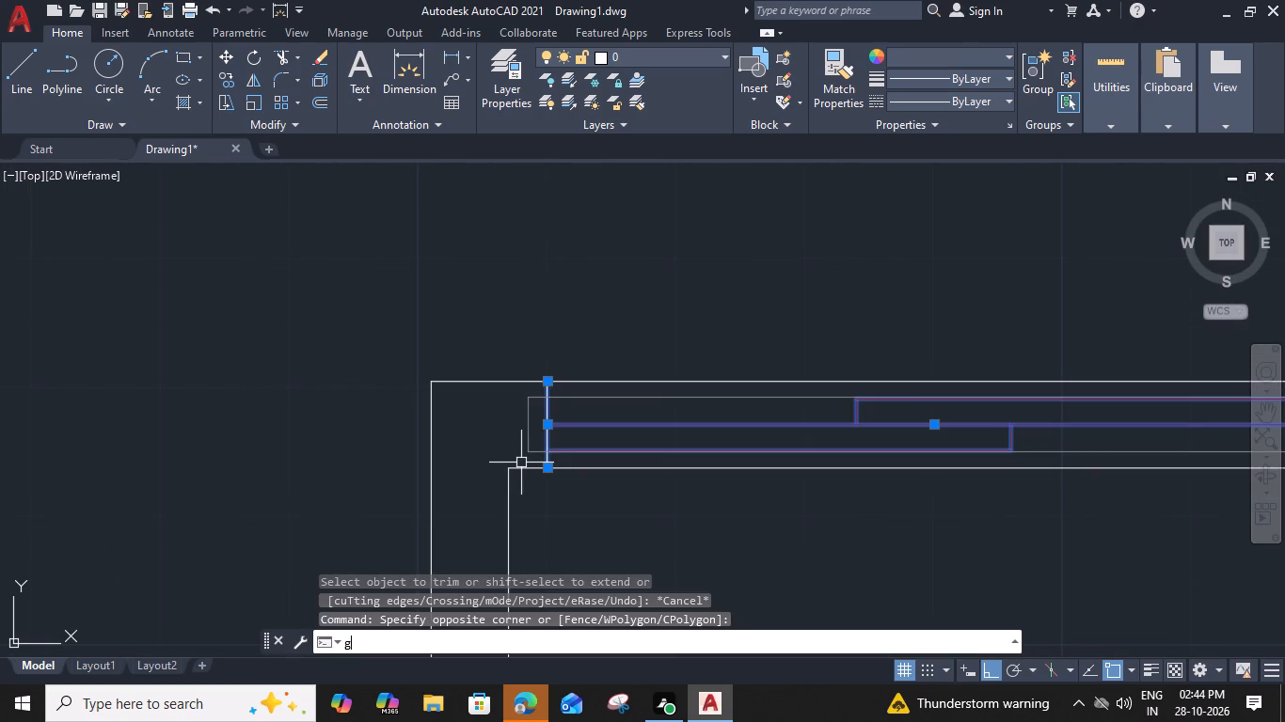
key("space")
Group the jambs and red lines with the two horizontal edge lines spanning the opening.
scroll(523, 463, "down", 2)
left_click_drag(738, 408, 733, 419)
left_click(638, 504)
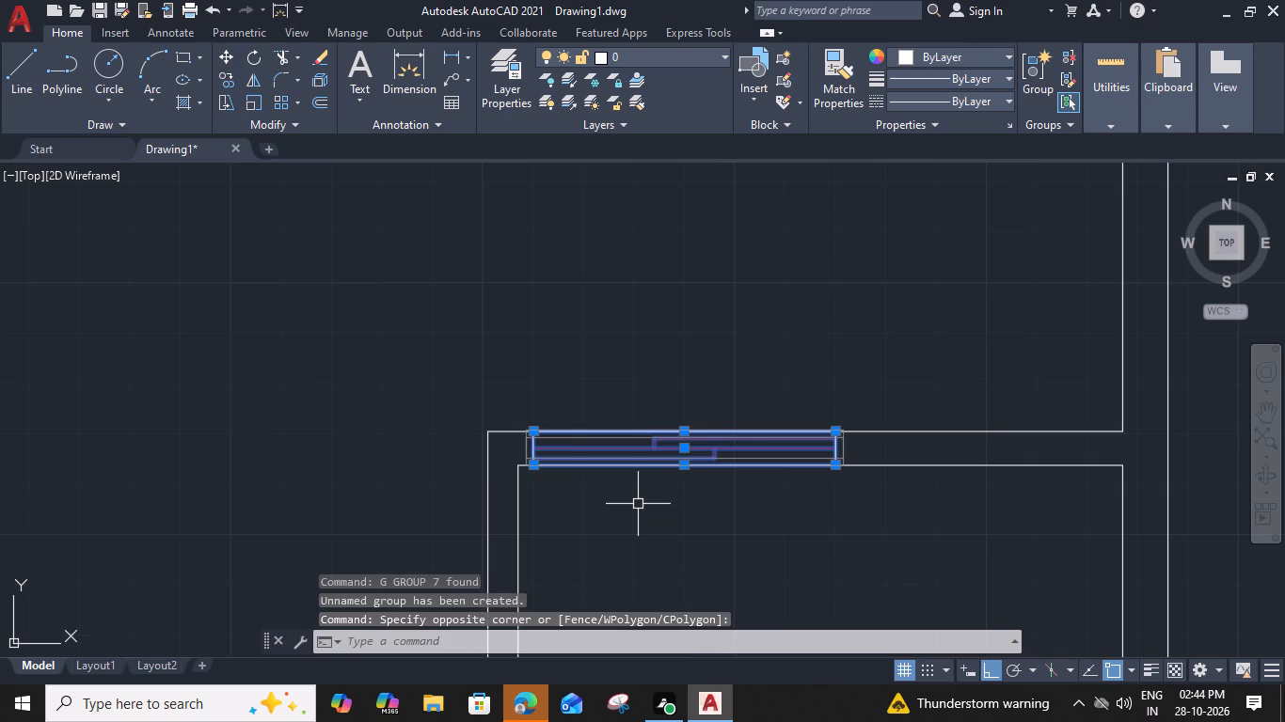
type("g")
key("space")
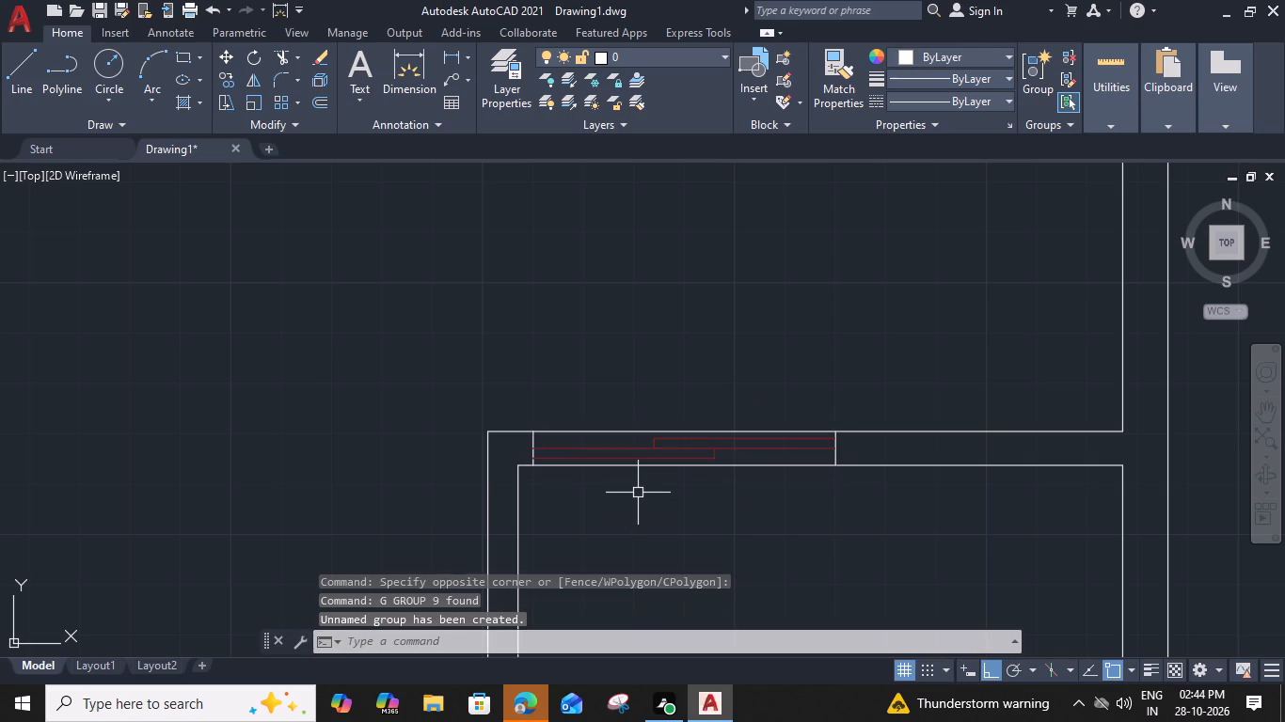
Start trimming the wall lines at the marked opening near the upper-left corner of the lower room.
scroll(655, 478, "down", 3)
middle_click_drag(681, 482, 789, 385)
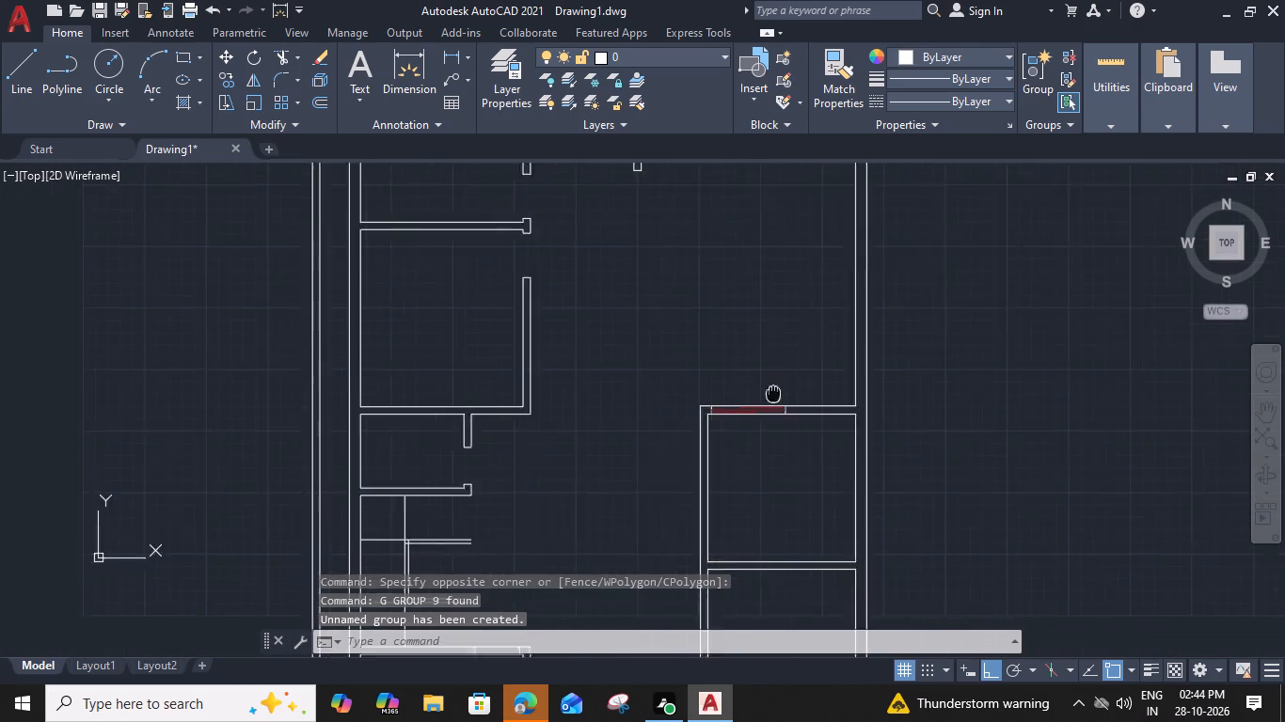
middle_click_drag(789, 385, 831, 306)
middle_click_drag(725, 520, 756, 445)
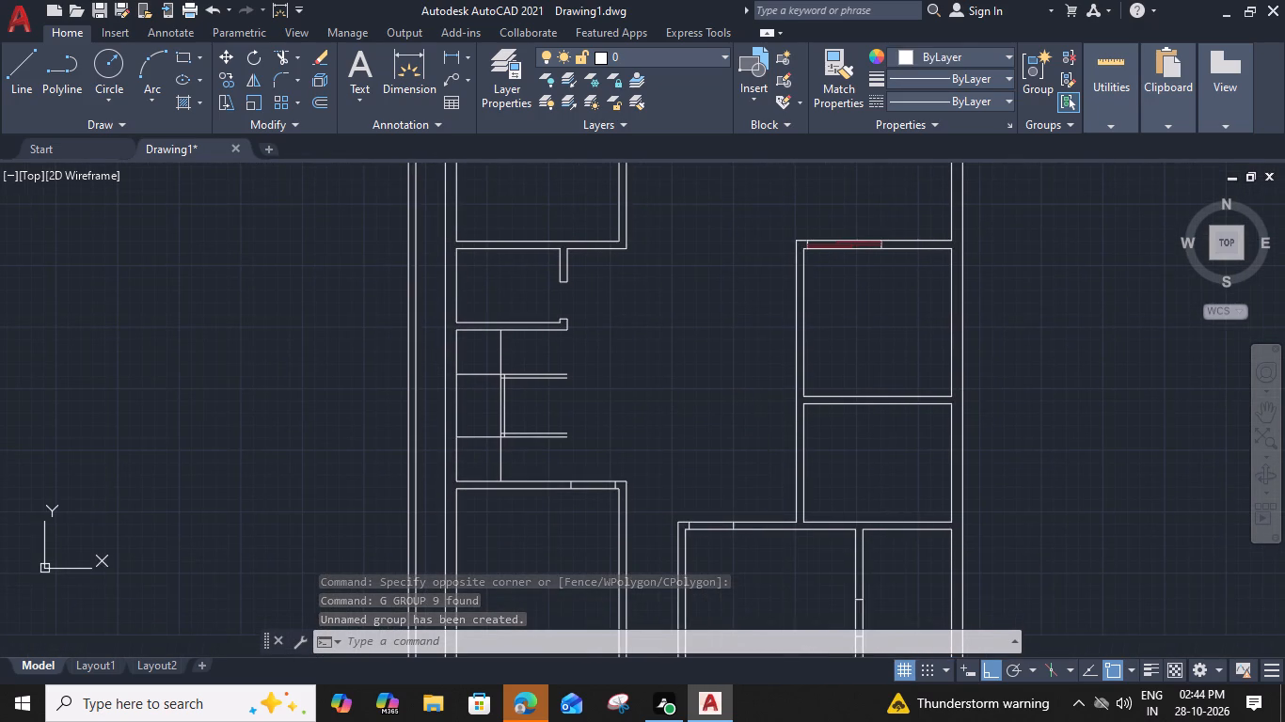
scroll(706, 535, "up", 1)
type("tr")
key("space")
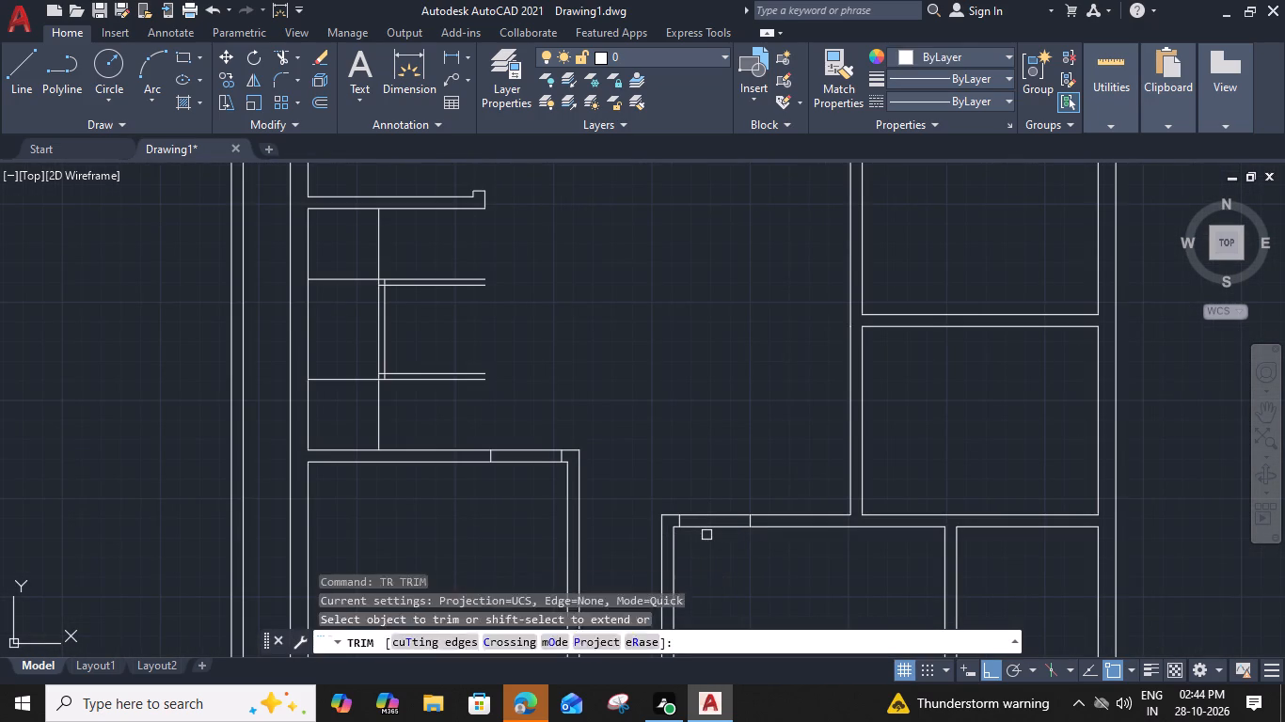
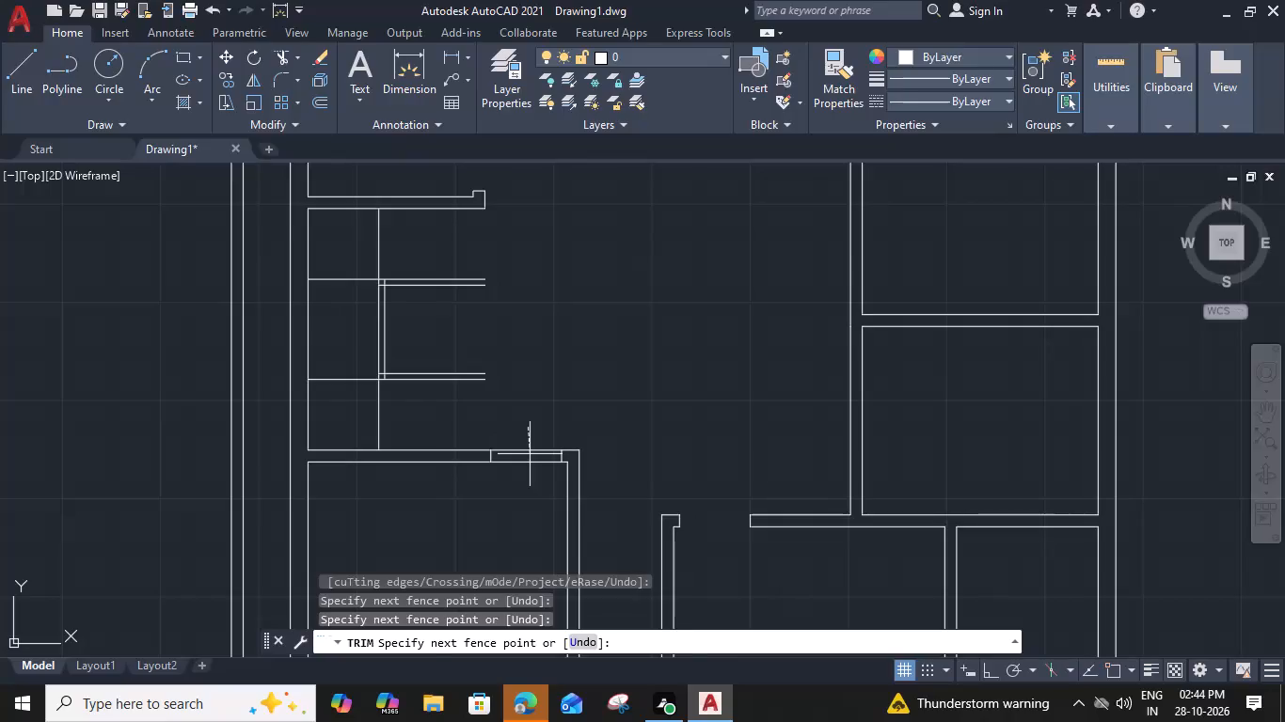
Trim both wall lines at the marked opening in the vertical partition between the two lower-right rooms.
middle_click_drag(717, 513, 693, 289)
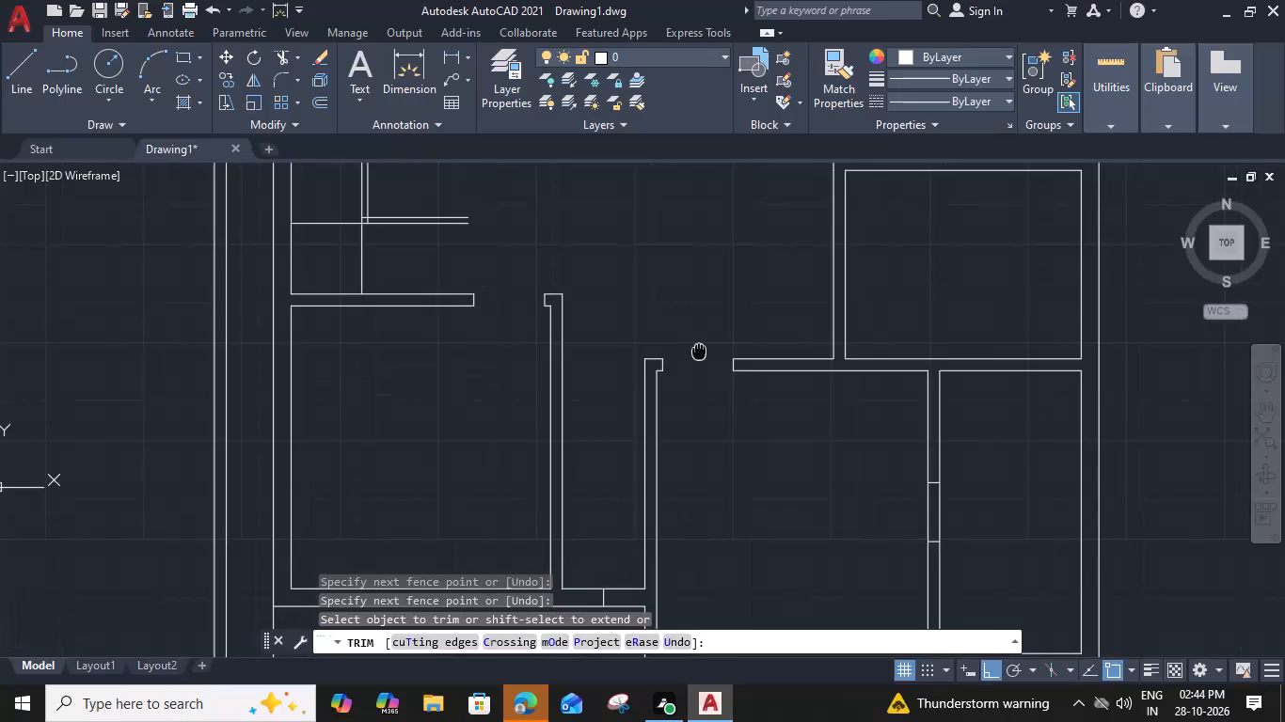
left_click(899, 440)
left_click(976, 443)
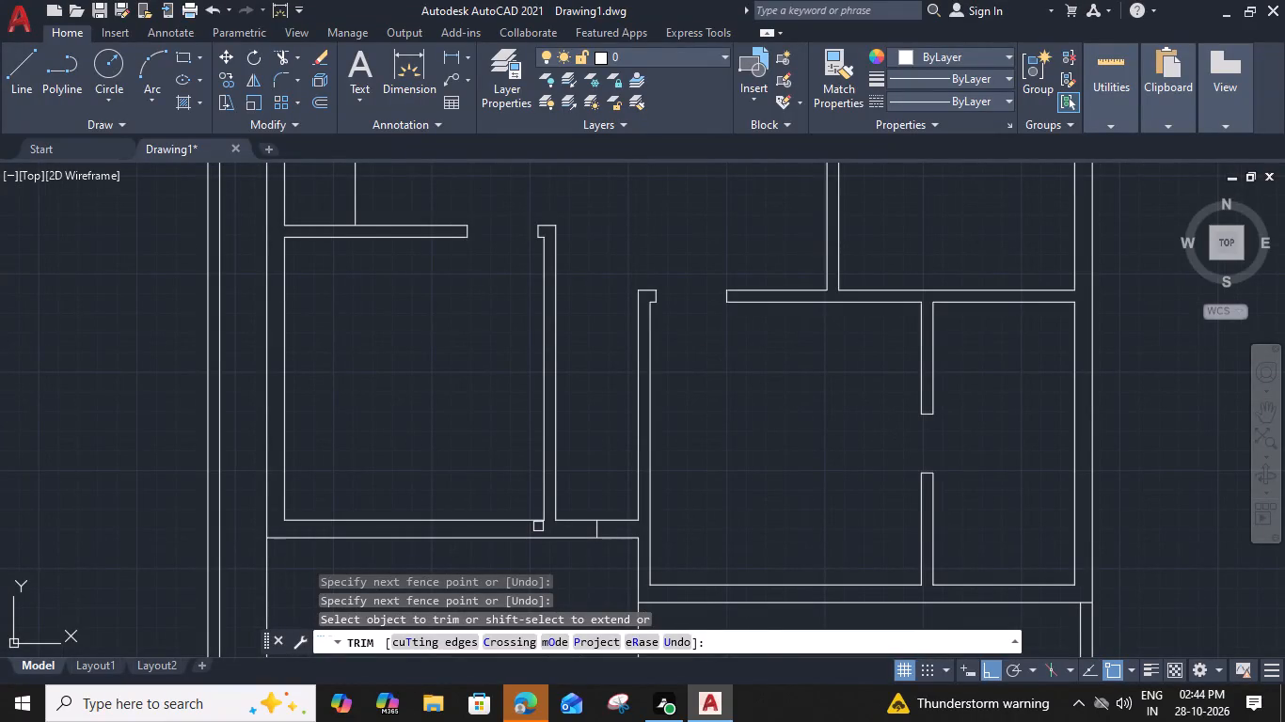
key("Escape")
Offset the short line across the wall south of the narrow passage by 1'3" to both sides.
scroll(588, 538, "up", 2)
left_click(610, 513)
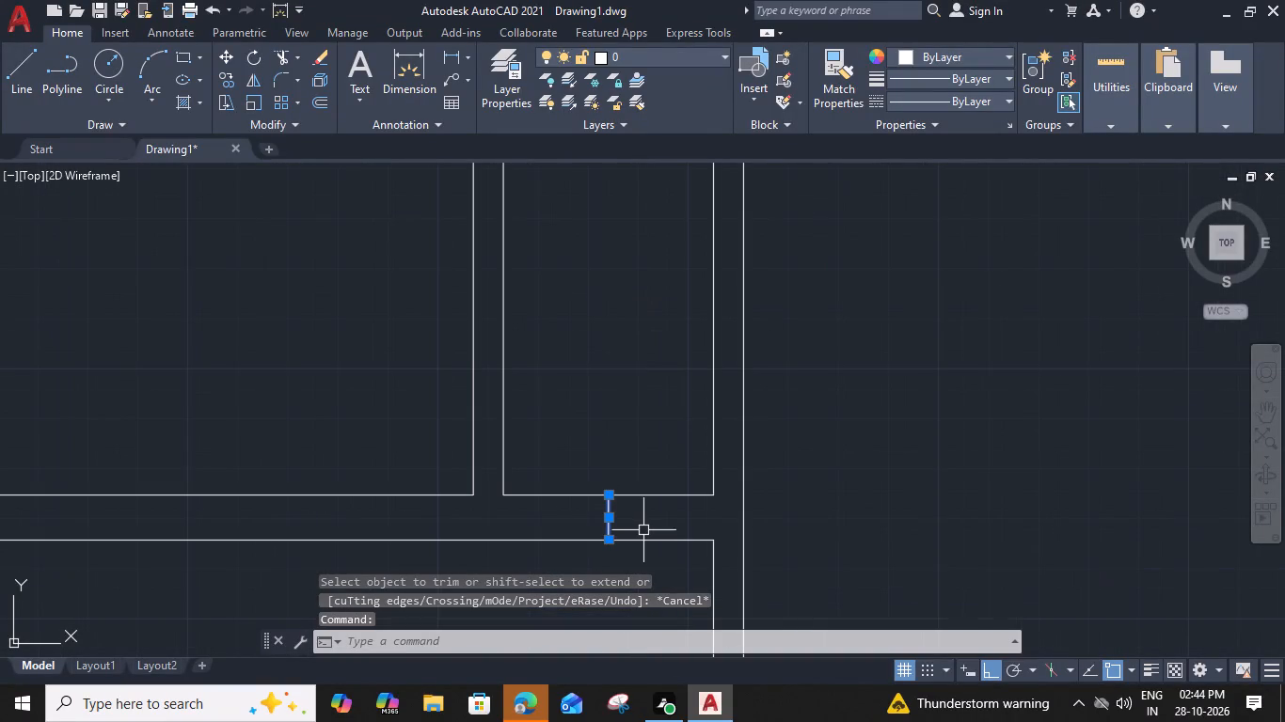
key("o")
key("space")
type("1")
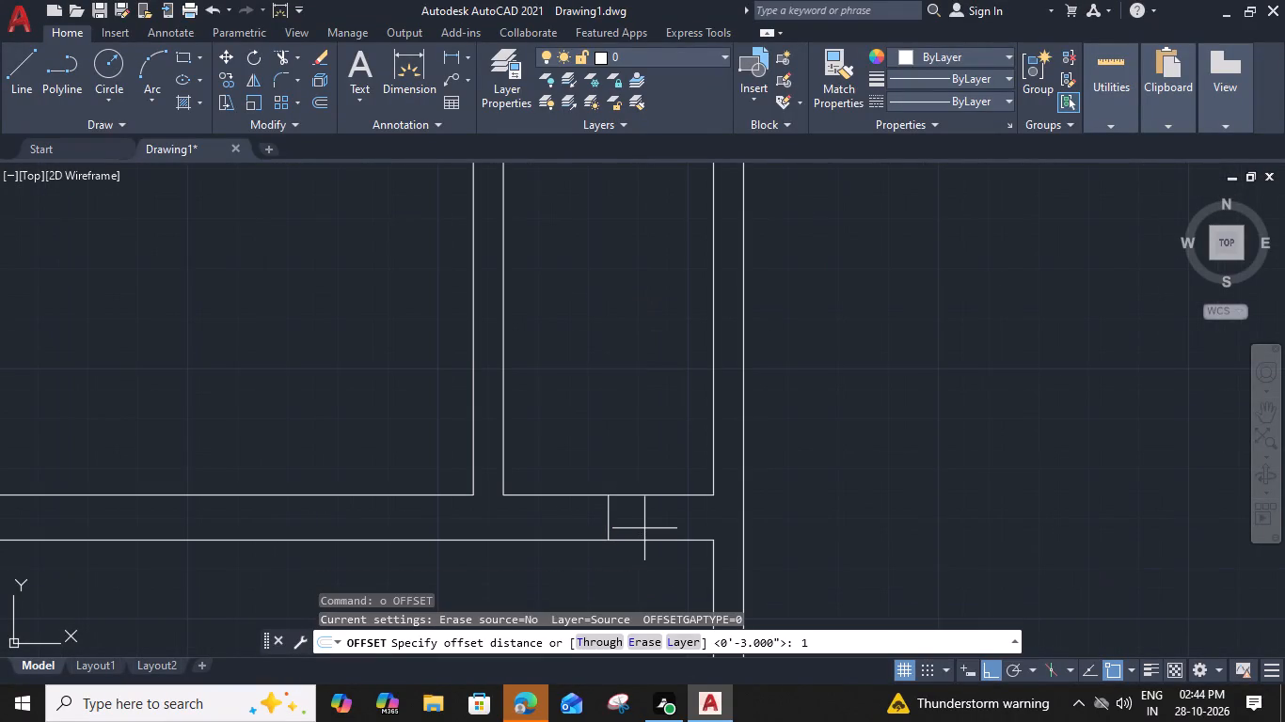
key("apostrophe")
key("3")
key("shift+quotedbl")
key("Return")
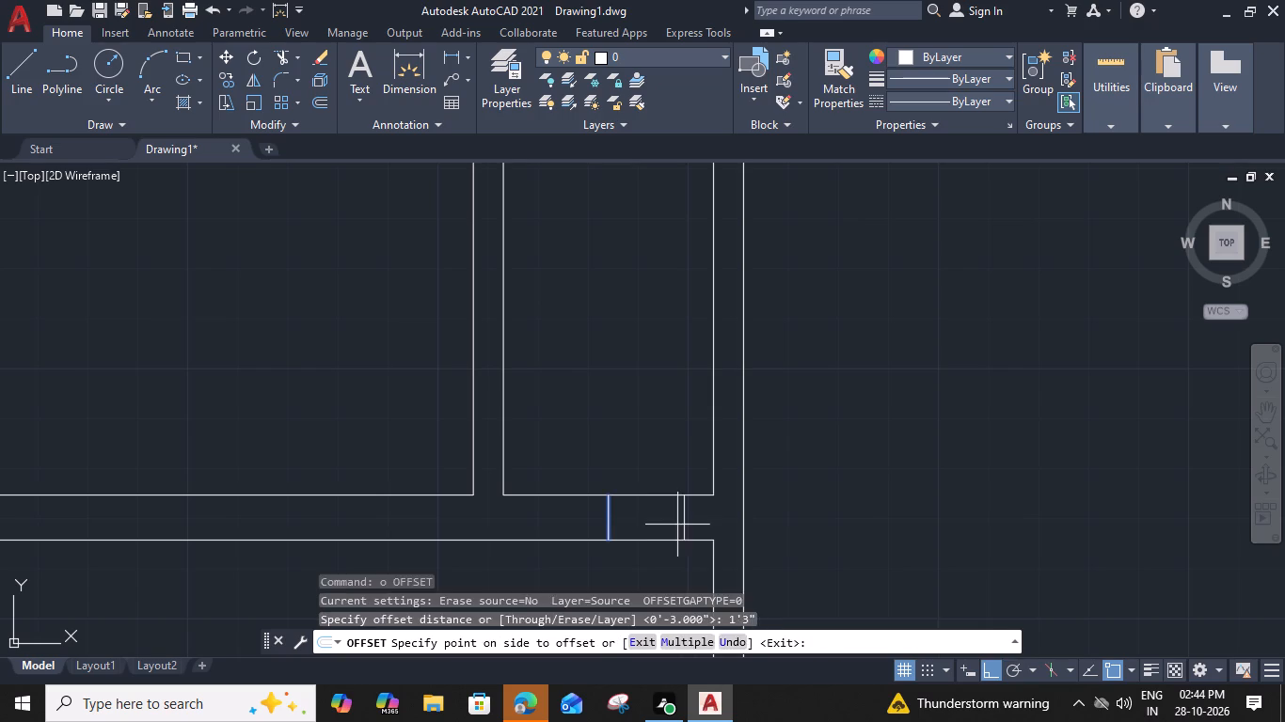
left_click(683, 525)
left_click(606, 511)
left_click(568, 516)
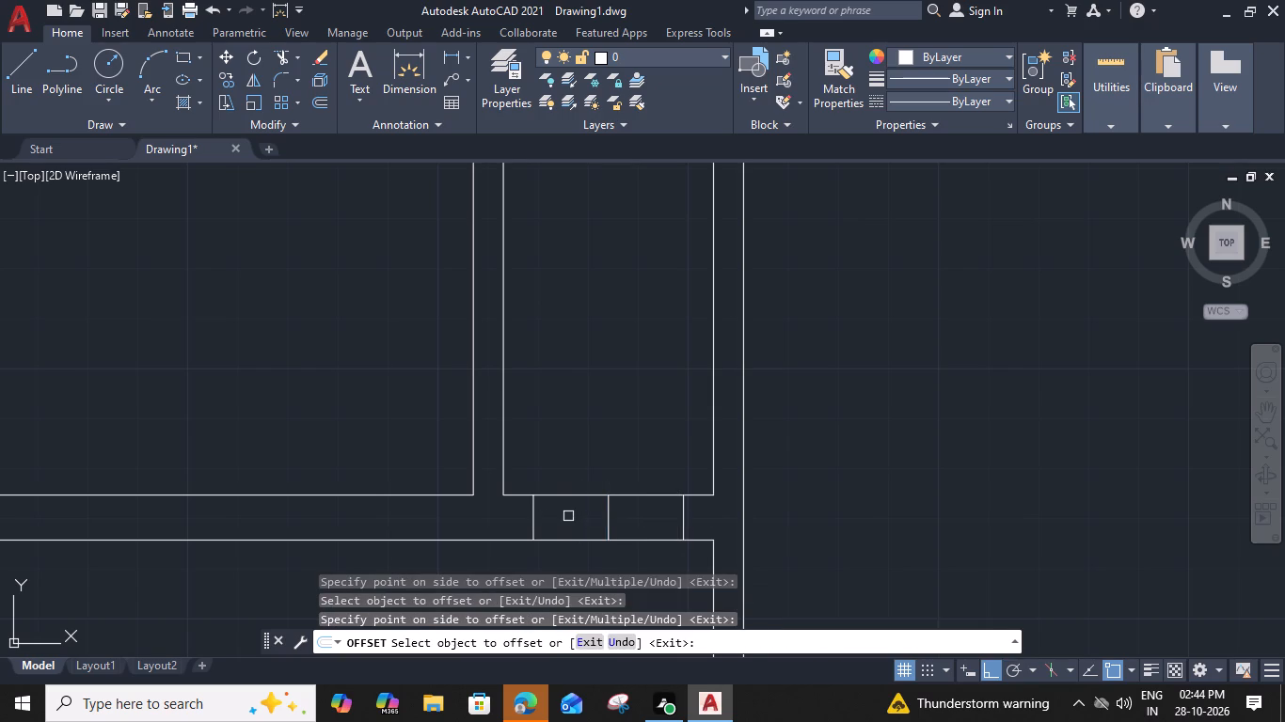
key("Escape")
Delete the original middle line between the two new offset lines.
left_click(605, 519)
key("Delete")
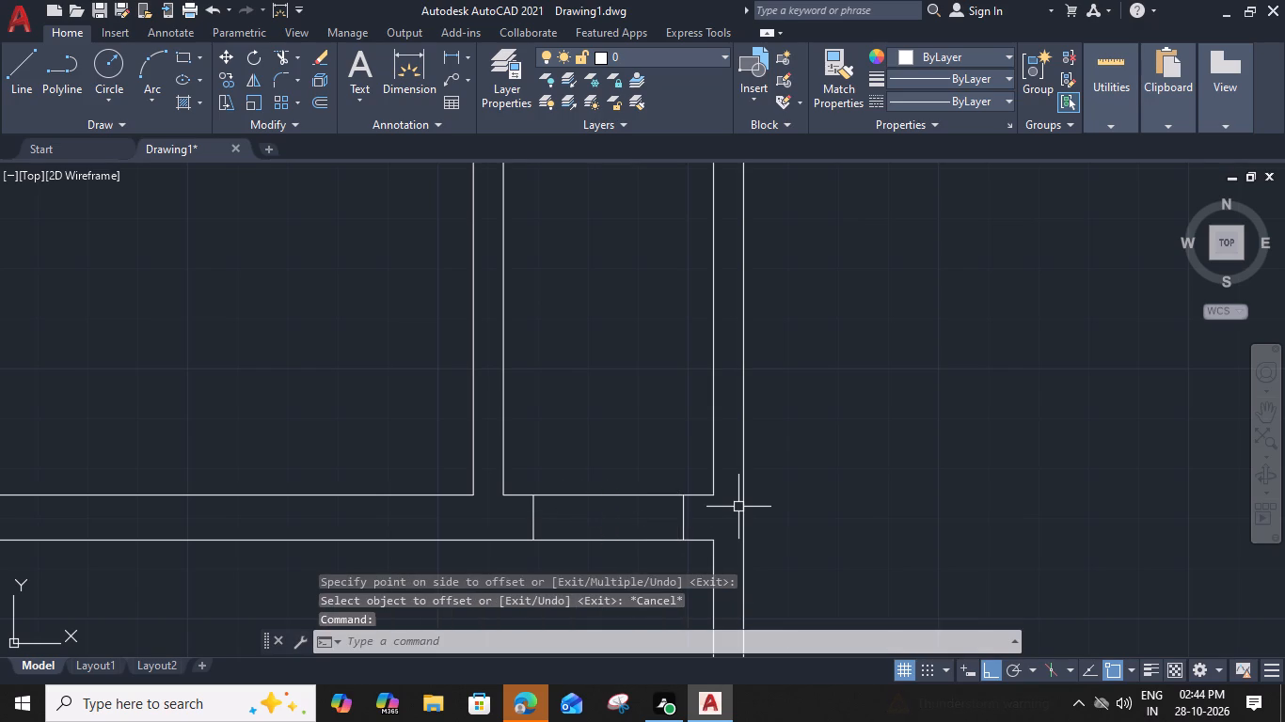
Offset both jamb lines of the passage opening outward by 3" to widen the opening.
left_click(686, 517)
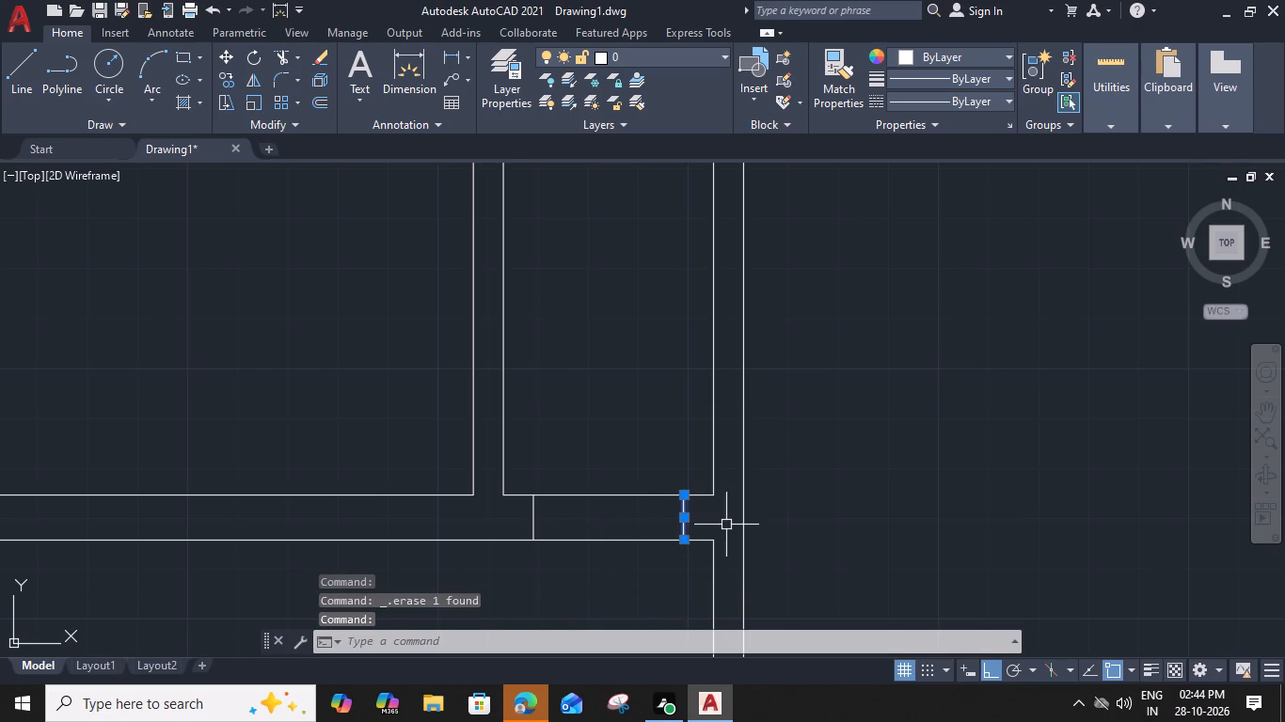
type("o")
key("space")
key("3")
key("shift+quotedbl")
key("Return")
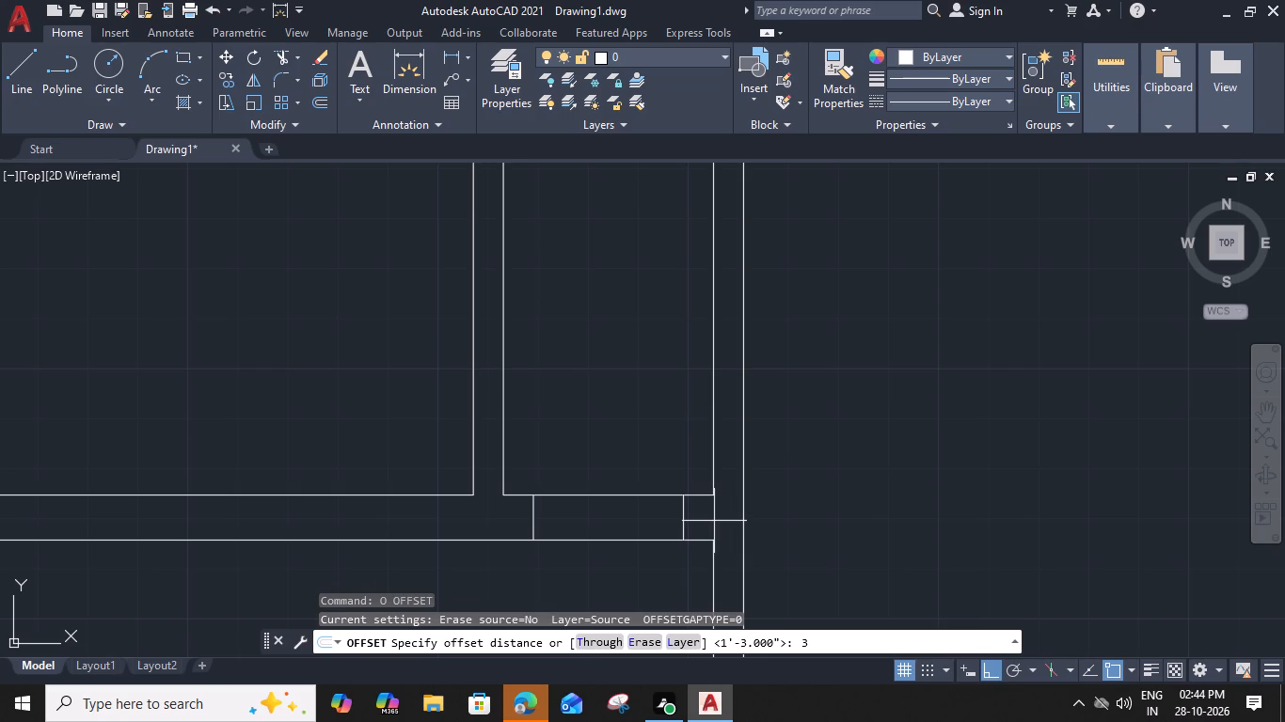
left_click(730, 526)
left_click(529, 521)
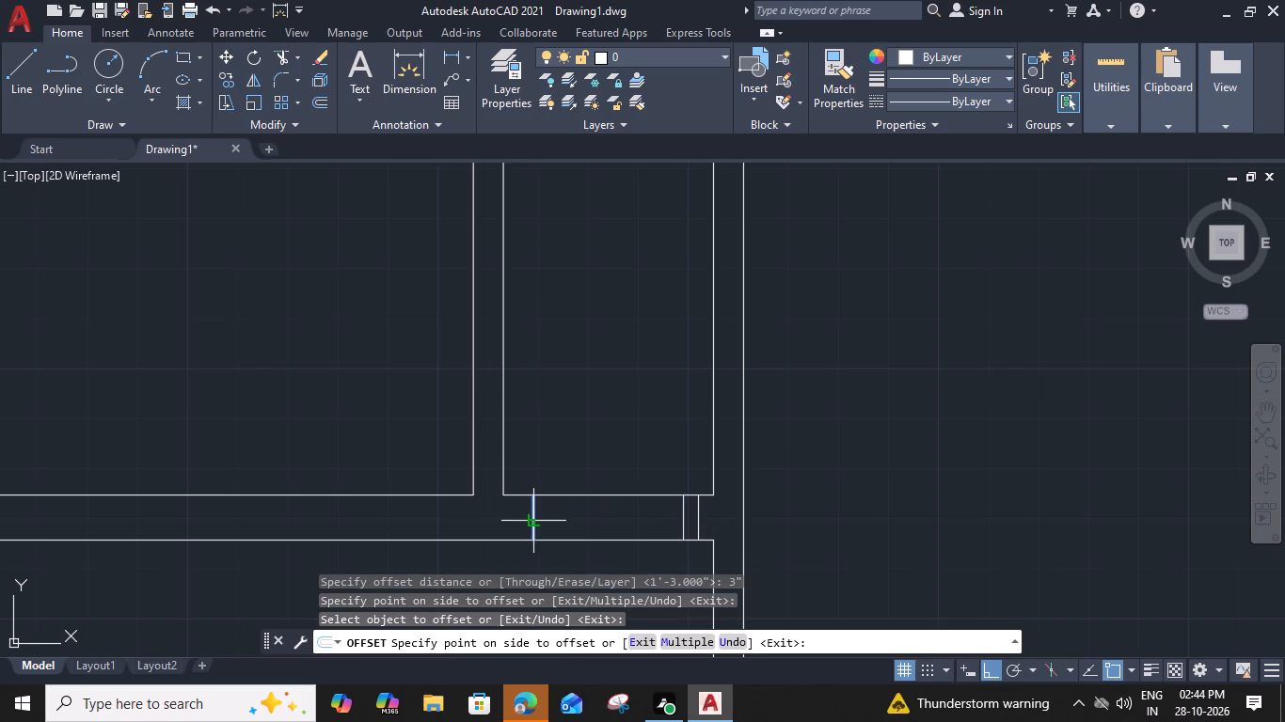
left_click(499, 526)
key("Escape")
Delete the two inner jamb lines, leaving only the outer pair.
left_click(531, 526)
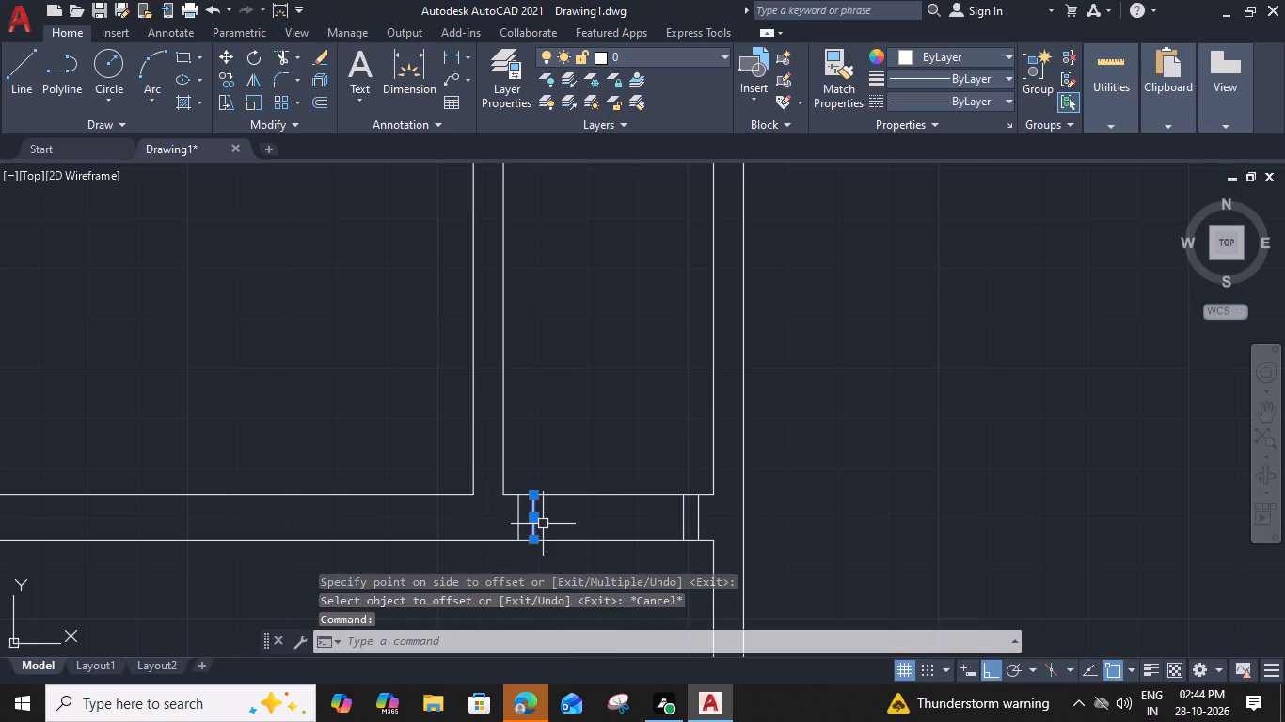
key("Delete")
left_click(683, 515)
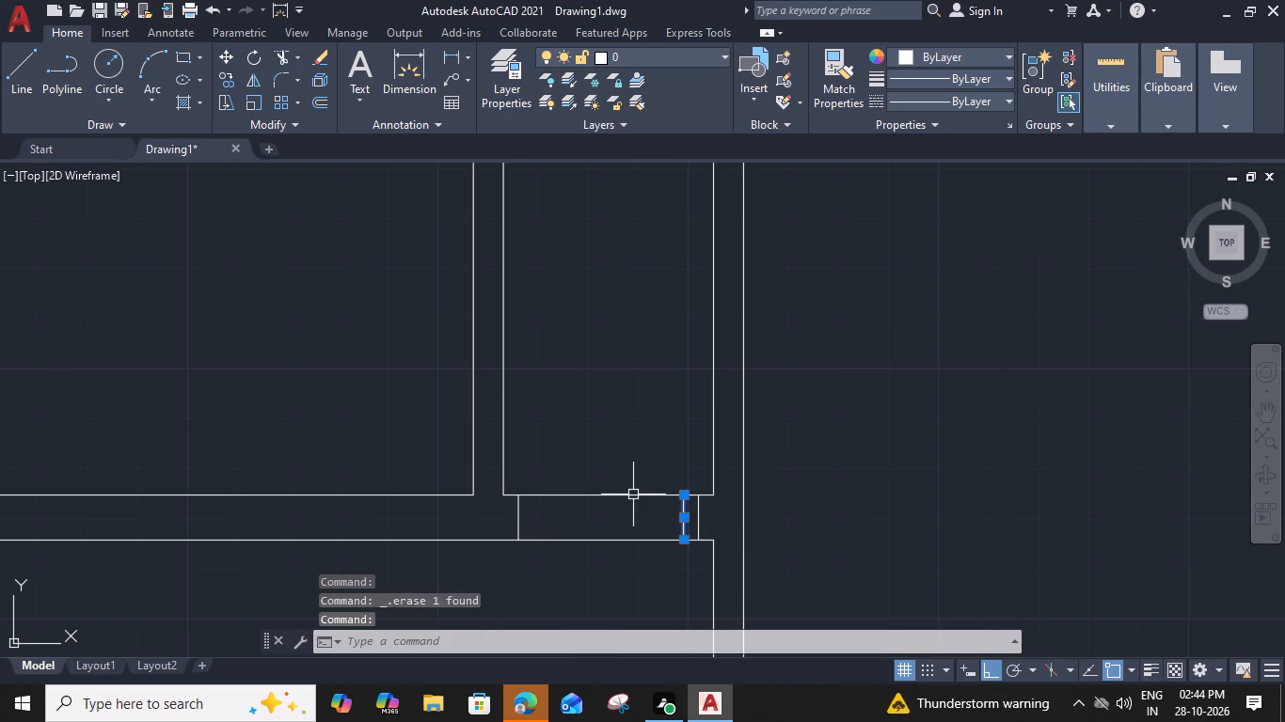
key("Delete")
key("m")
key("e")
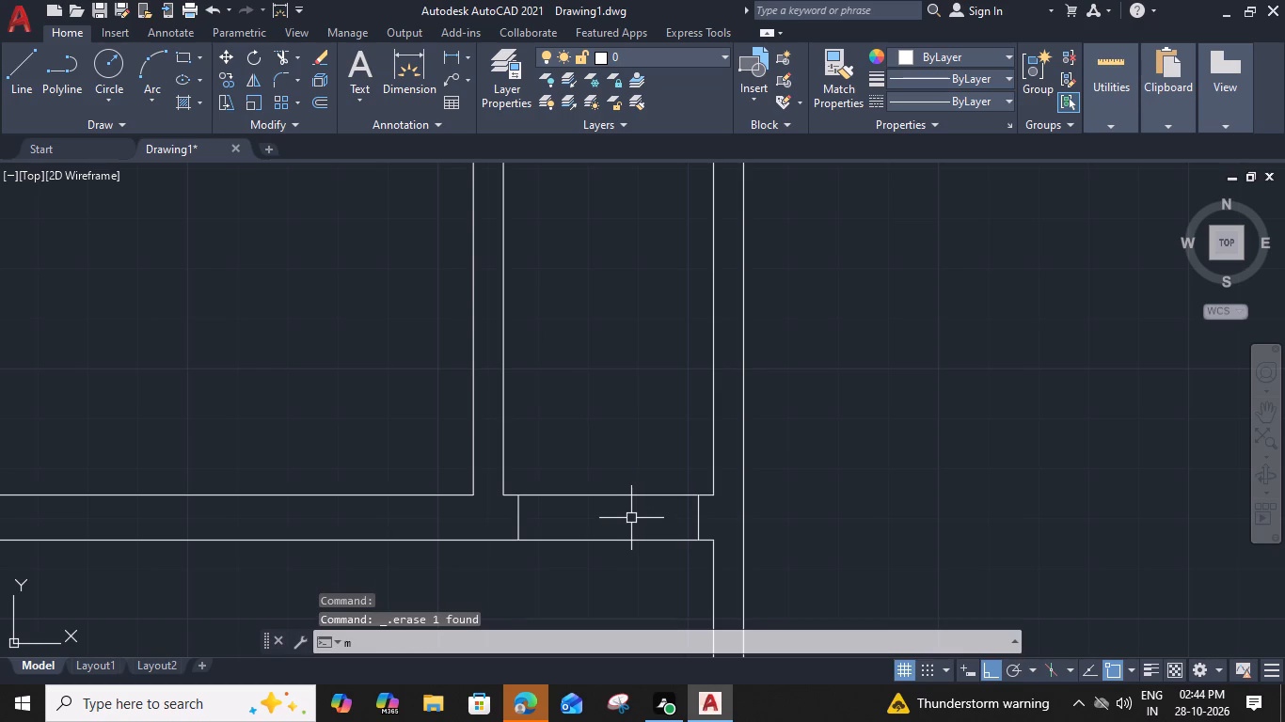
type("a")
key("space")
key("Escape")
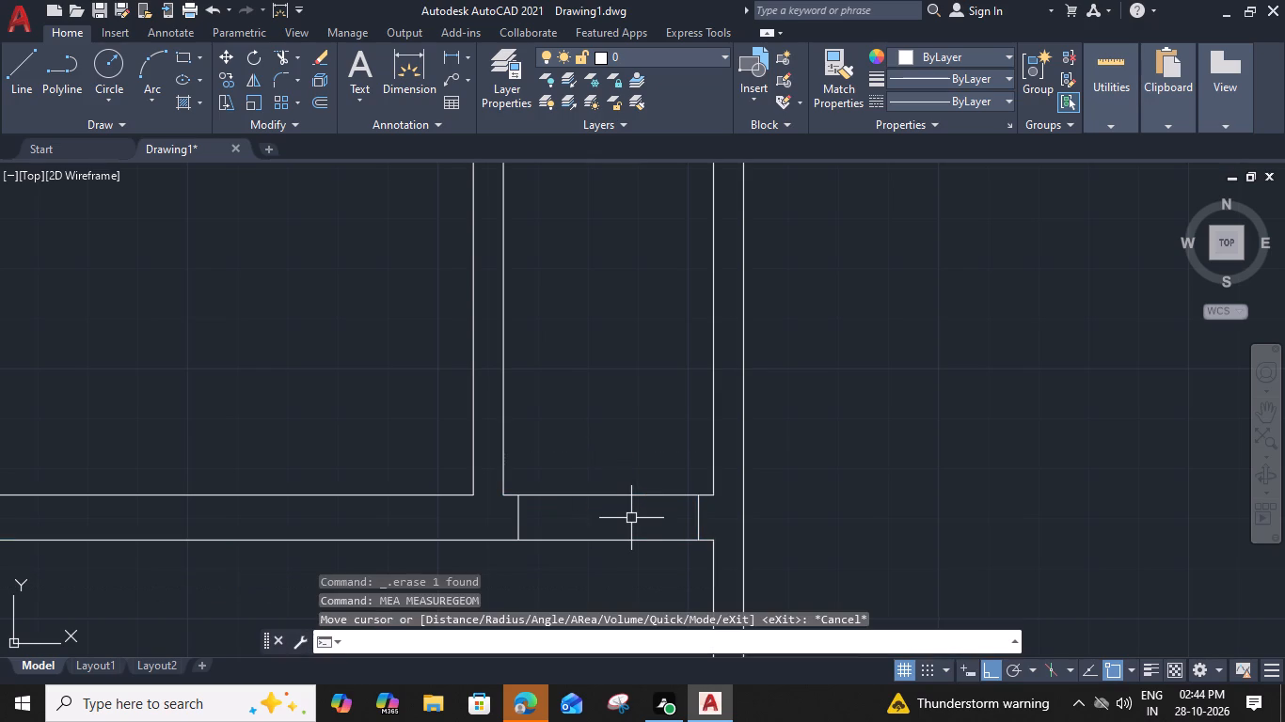
Trim both horizontal wall lines between the two jambs to clear the passage opening.
key("t")
type("r")
key("space")
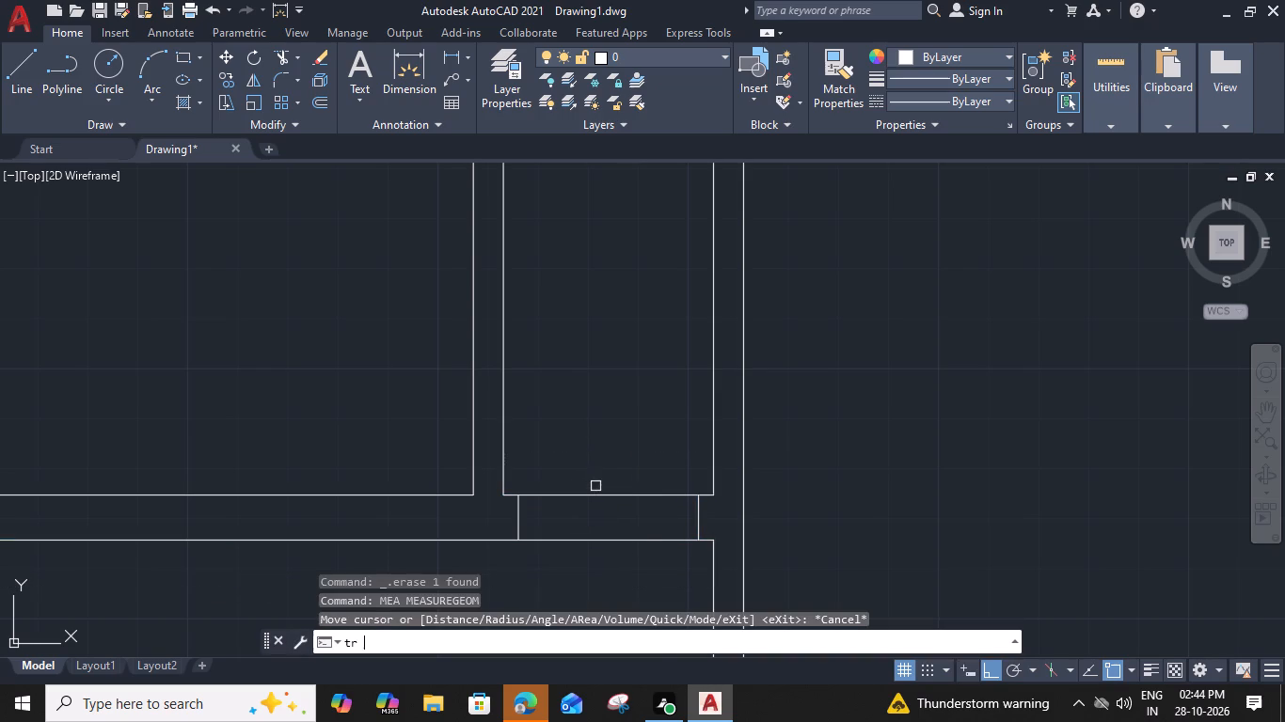
left_click(599, 481)
left_click(593, 566)
key("Escape")
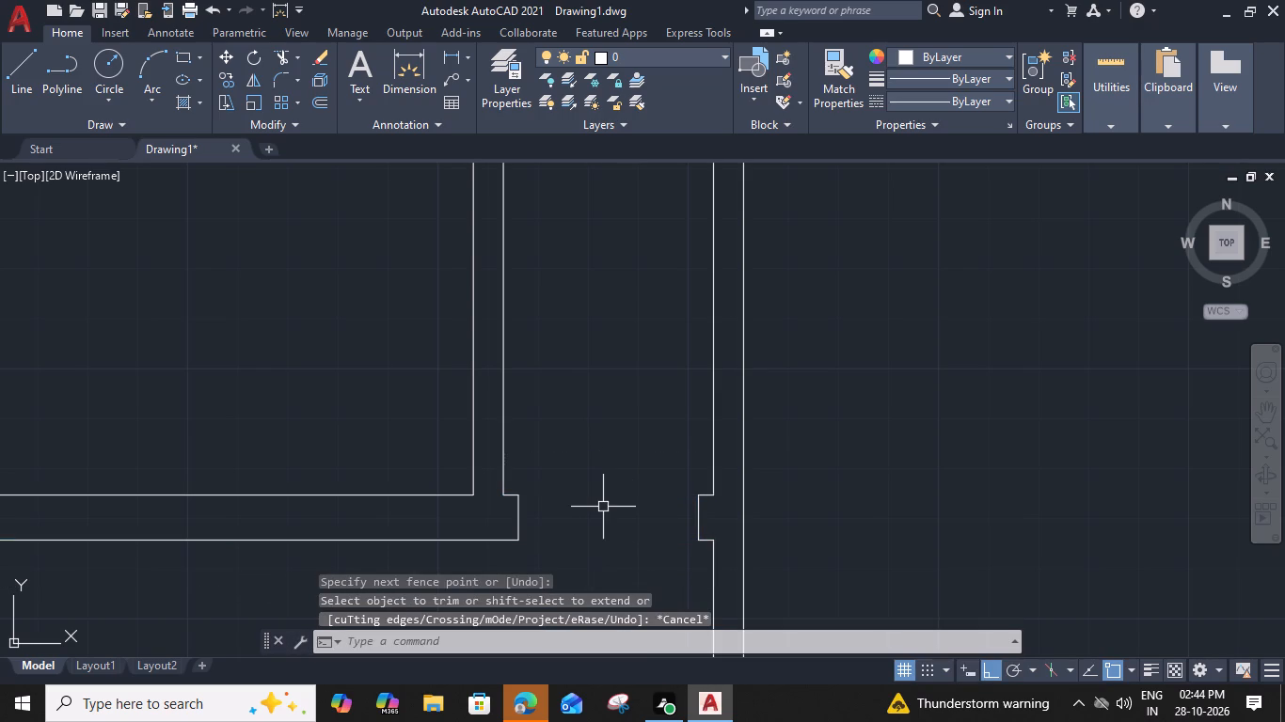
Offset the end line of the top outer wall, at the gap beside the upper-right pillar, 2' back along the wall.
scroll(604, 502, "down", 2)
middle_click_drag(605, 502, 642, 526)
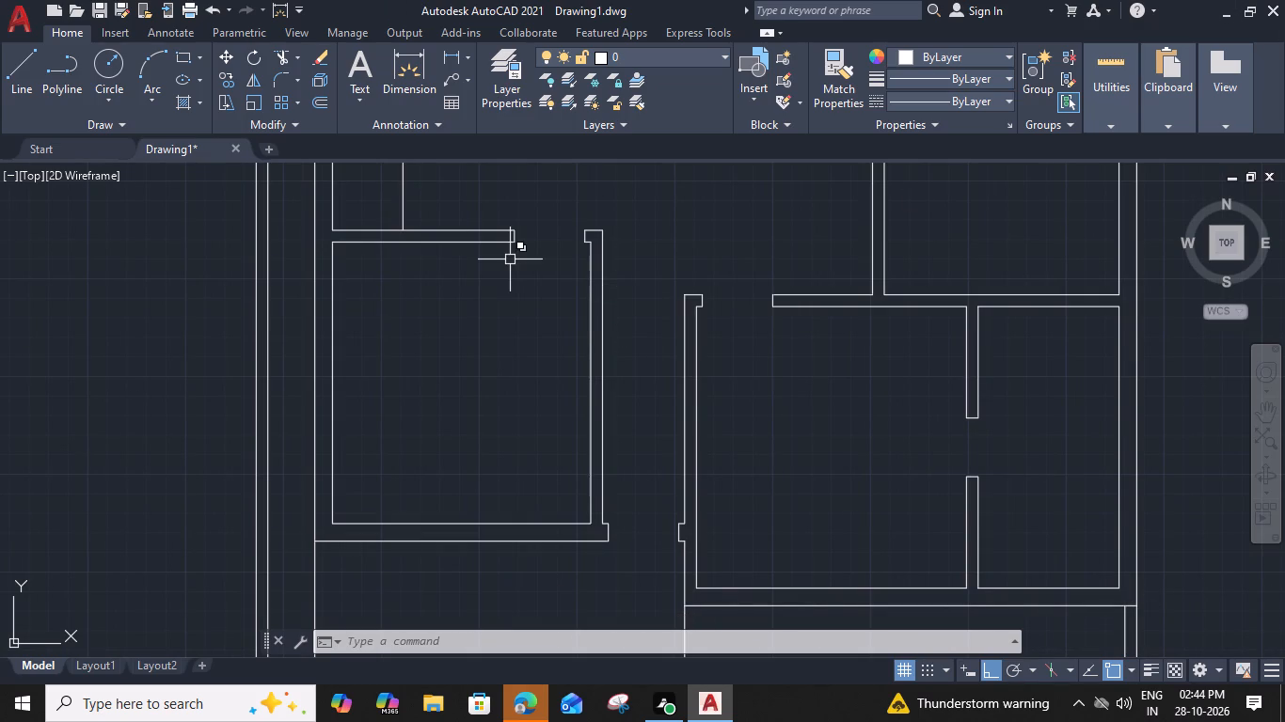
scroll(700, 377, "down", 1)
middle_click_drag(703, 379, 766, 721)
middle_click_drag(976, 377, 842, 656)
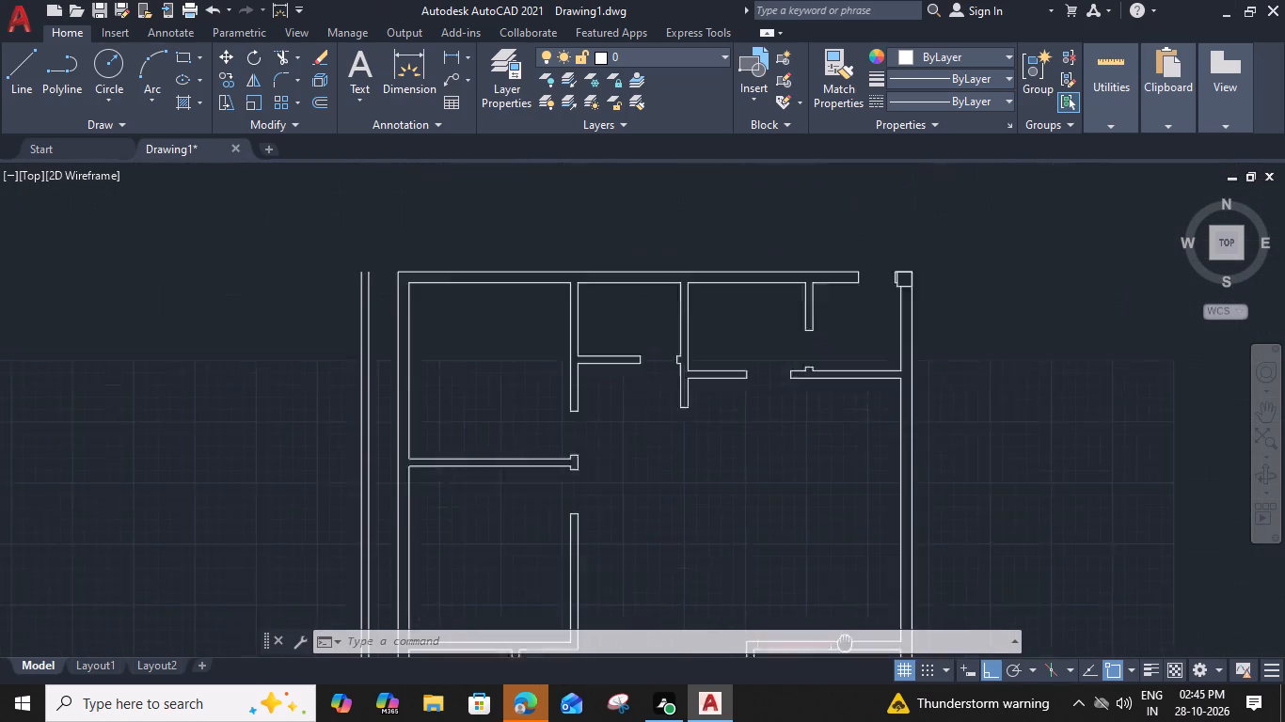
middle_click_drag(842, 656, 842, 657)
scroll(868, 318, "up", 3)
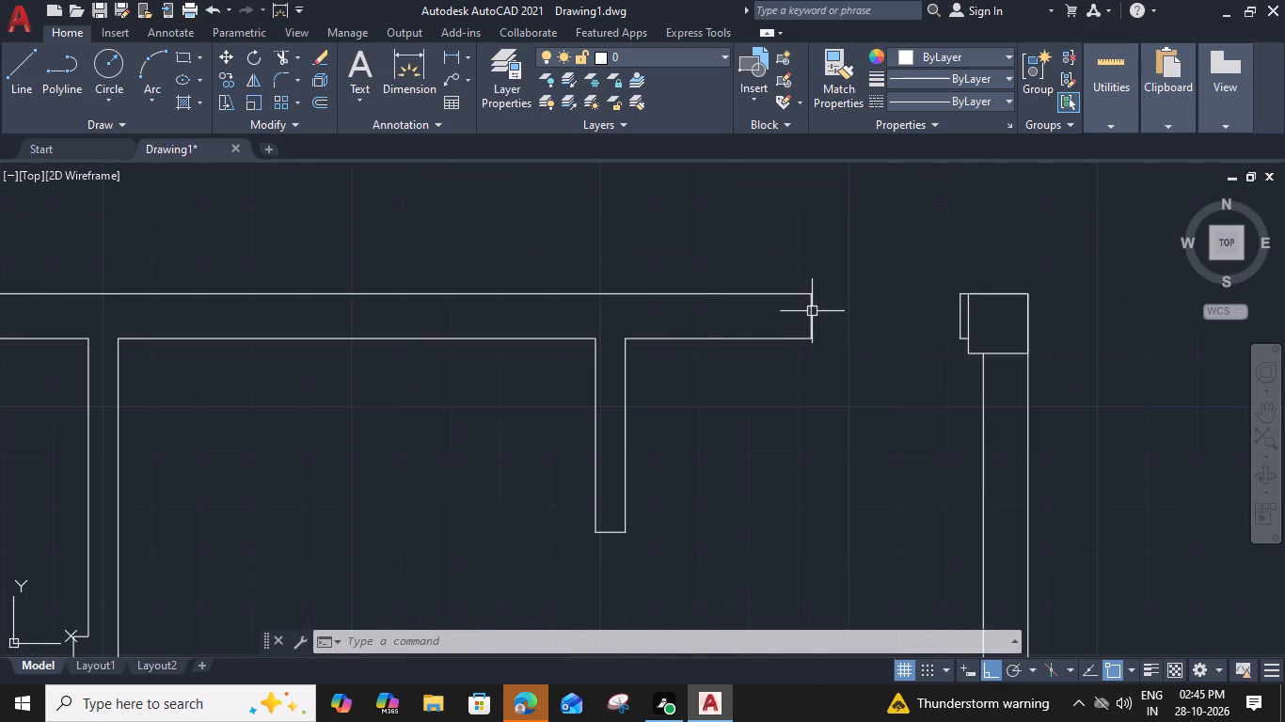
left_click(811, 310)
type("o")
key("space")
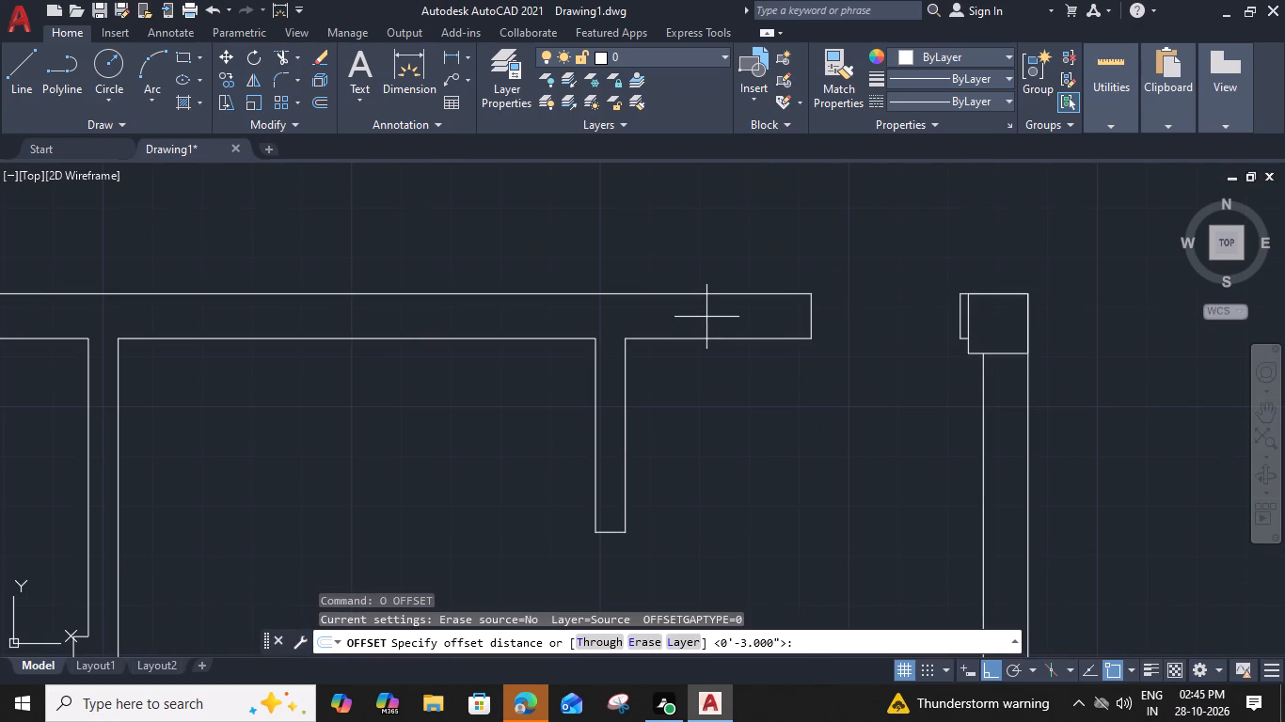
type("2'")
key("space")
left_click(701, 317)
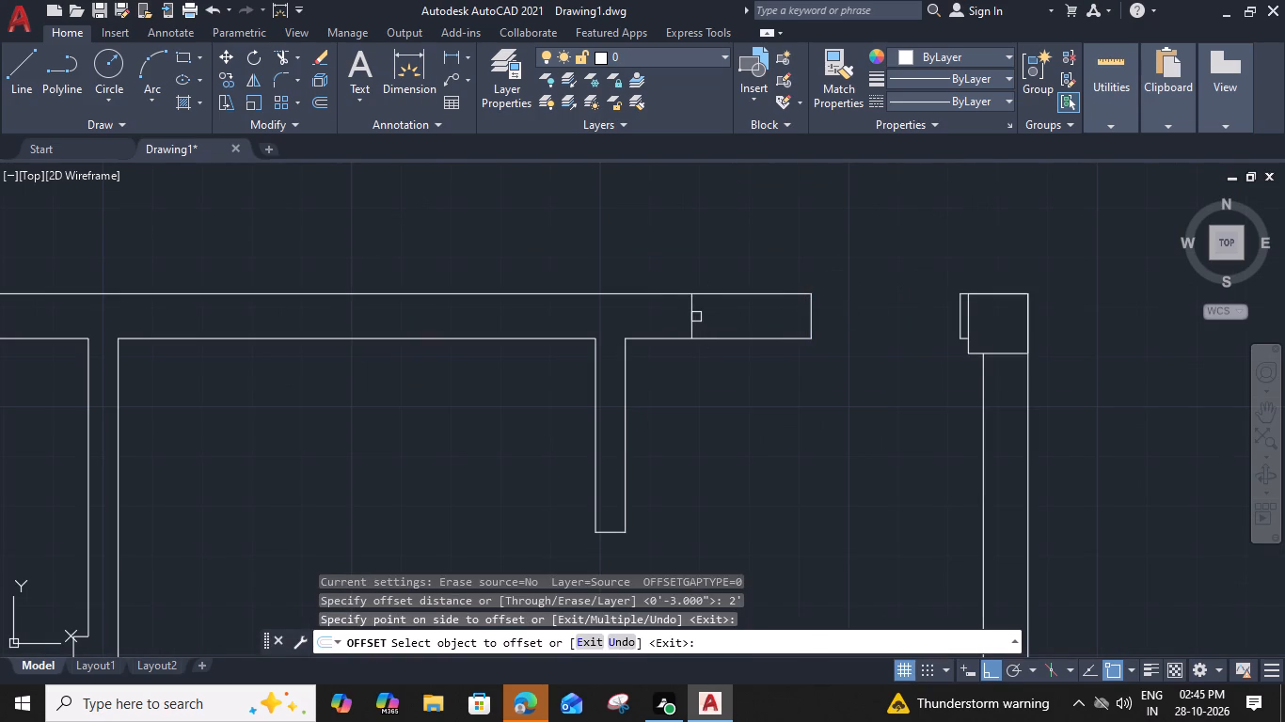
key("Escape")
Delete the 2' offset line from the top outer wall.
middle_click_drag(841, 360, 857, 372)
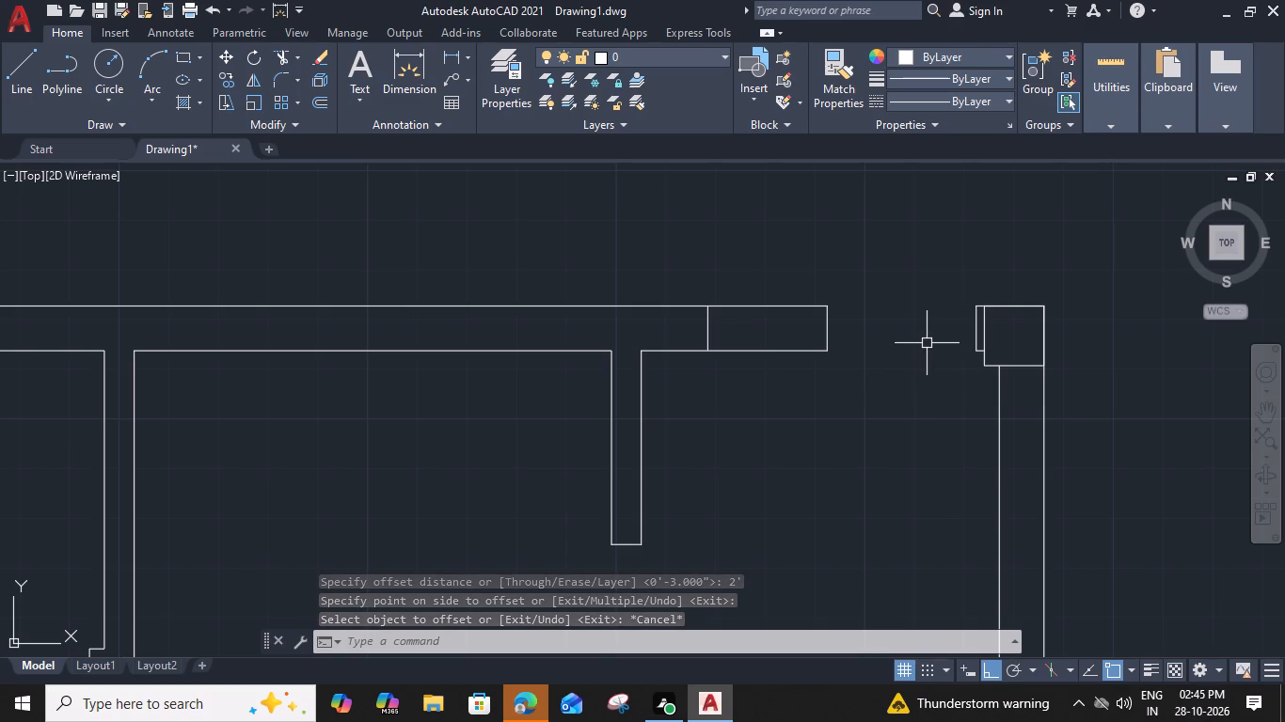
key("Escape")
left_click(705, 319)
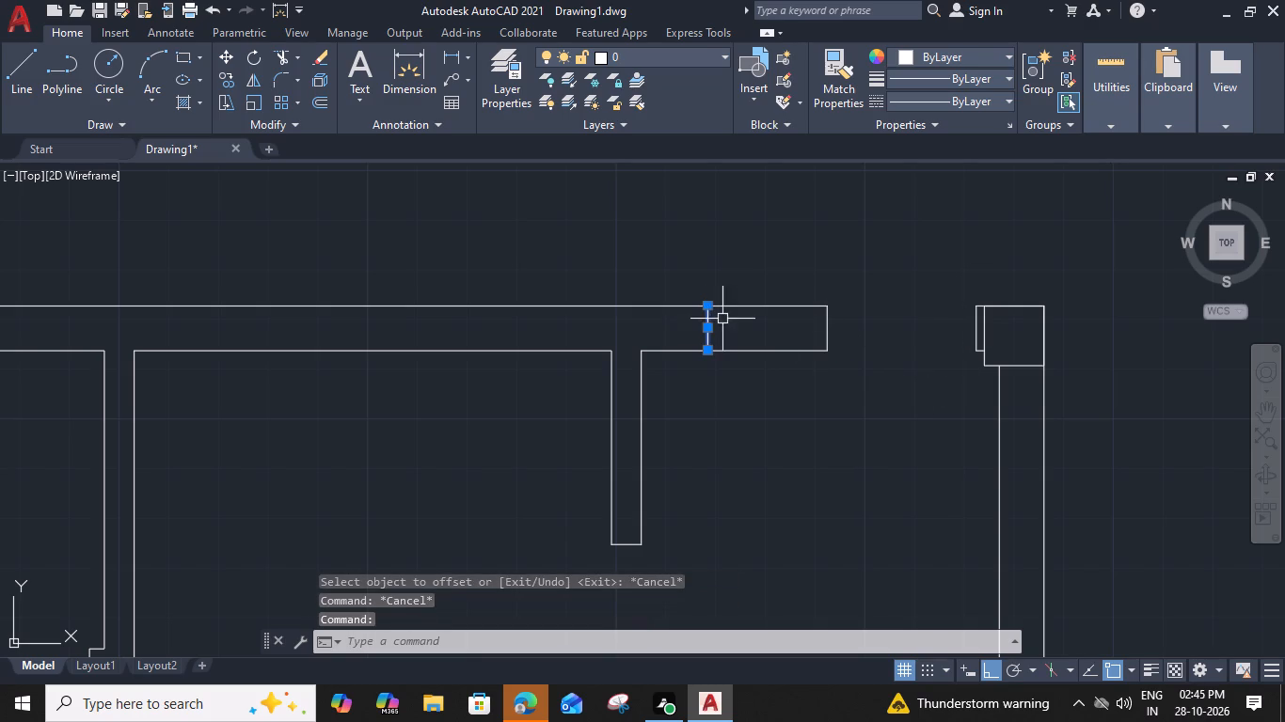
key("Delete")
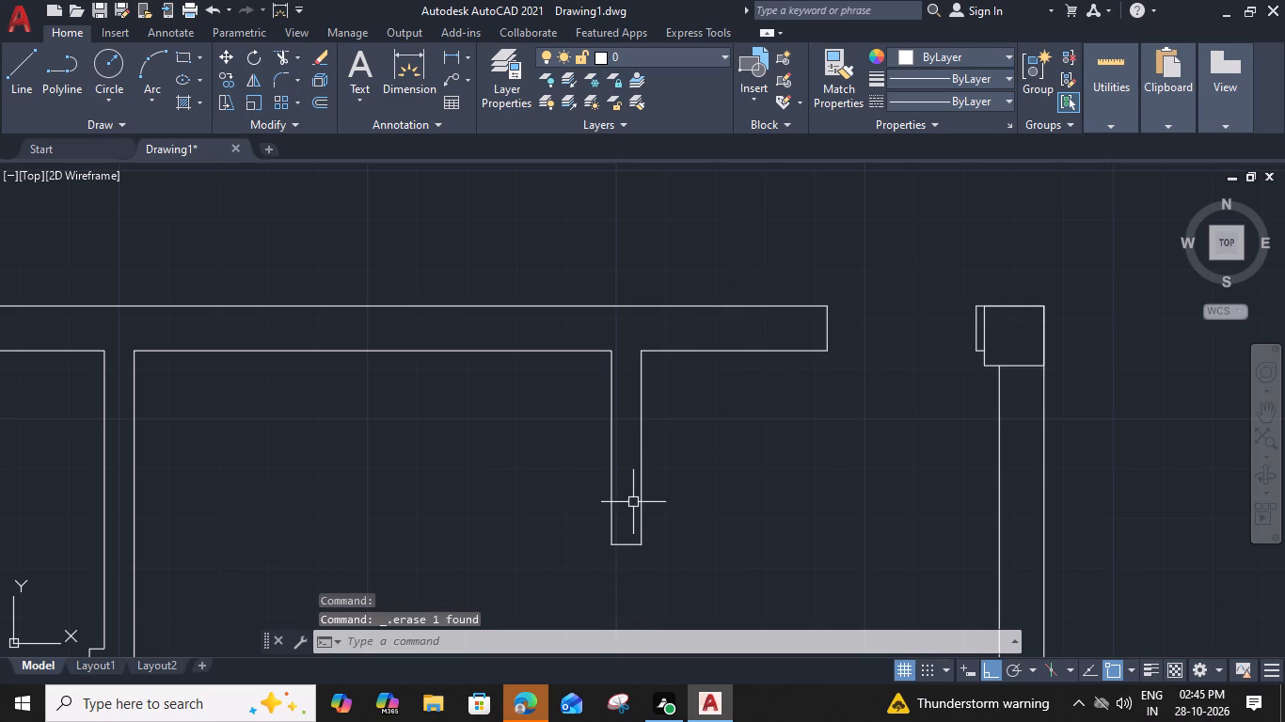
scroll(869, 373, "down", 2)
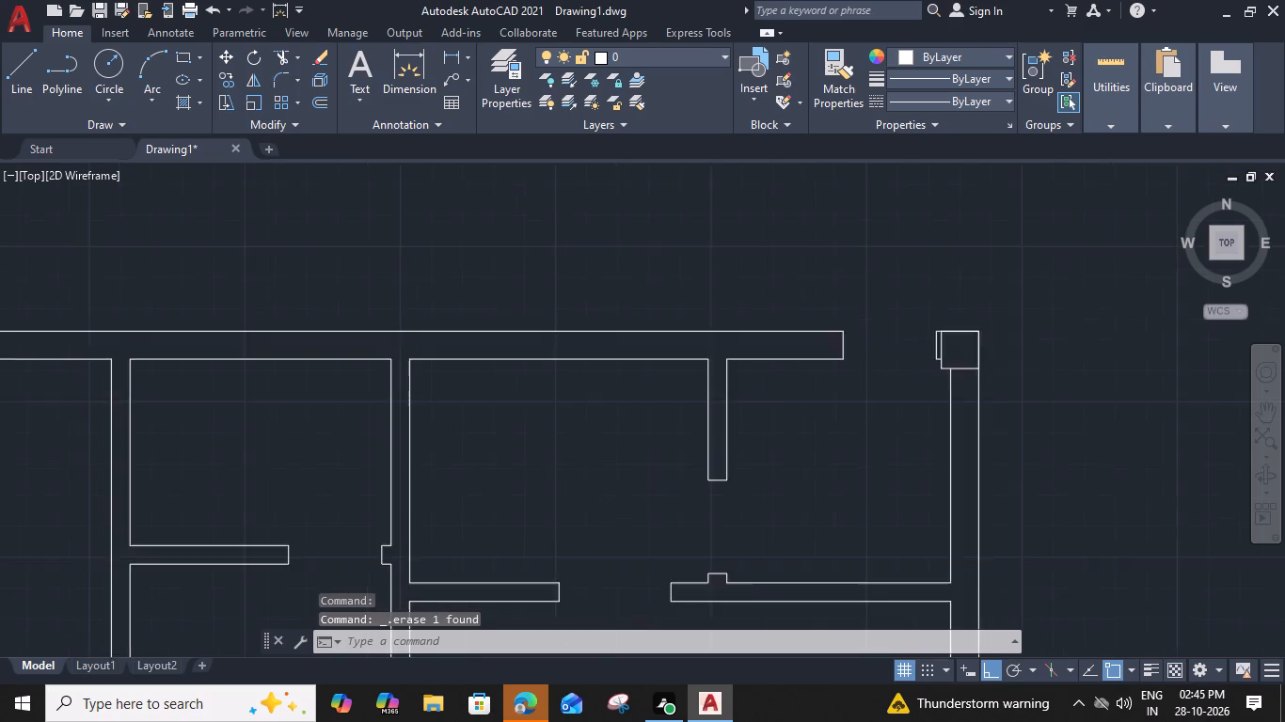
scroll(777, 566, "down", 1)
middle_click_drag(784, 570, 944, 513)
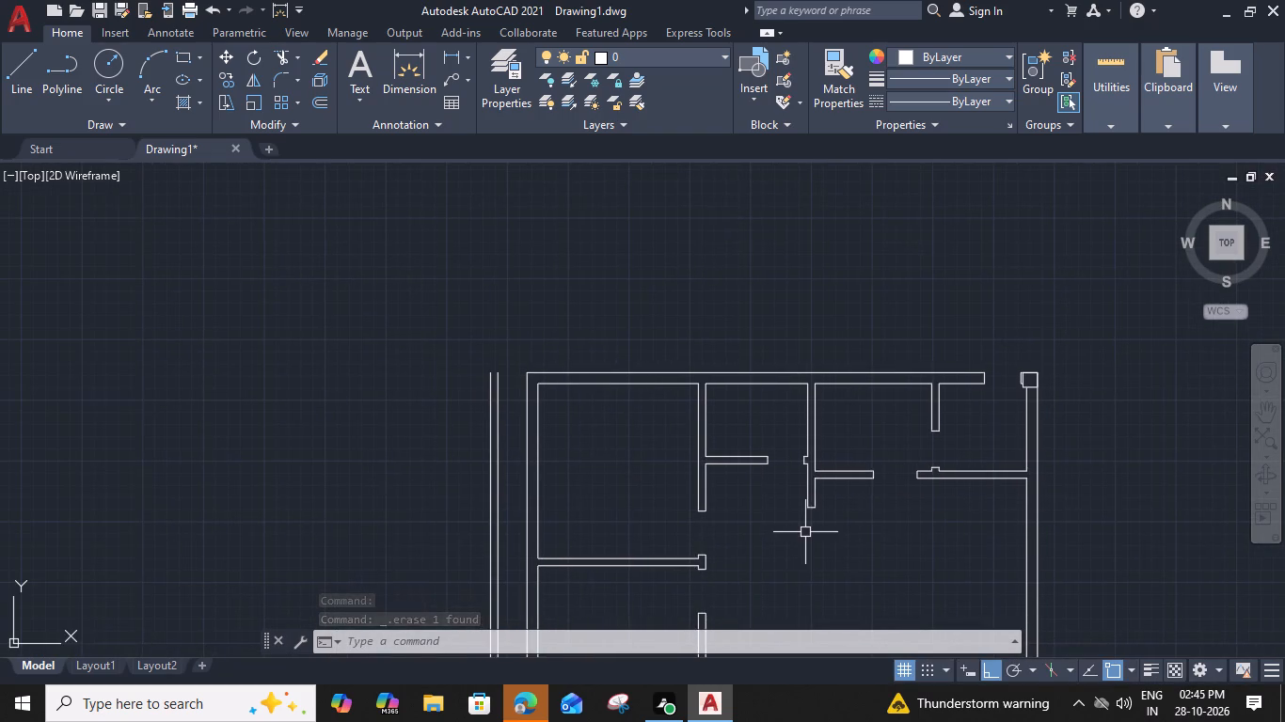
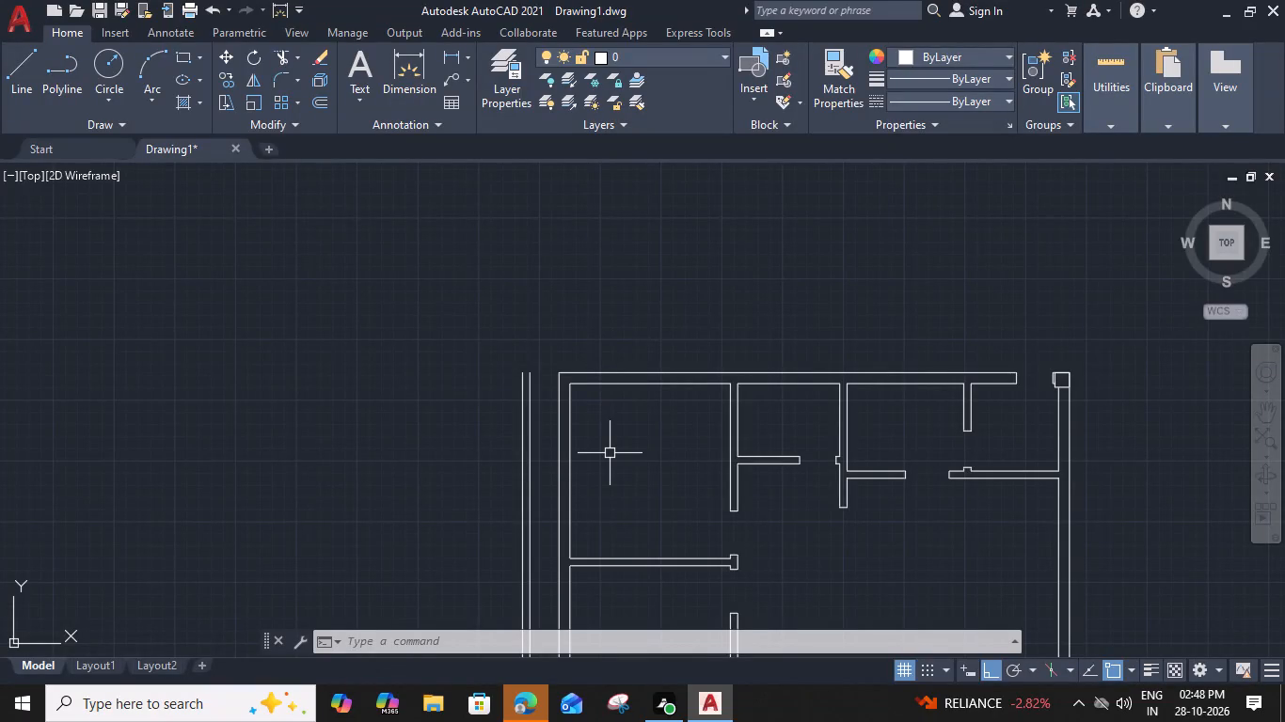
Draw a 9" by 5' upright rectangle inside the upper-left room for a window symbol.
type("rec")
key("space")
left_click(602, 450)
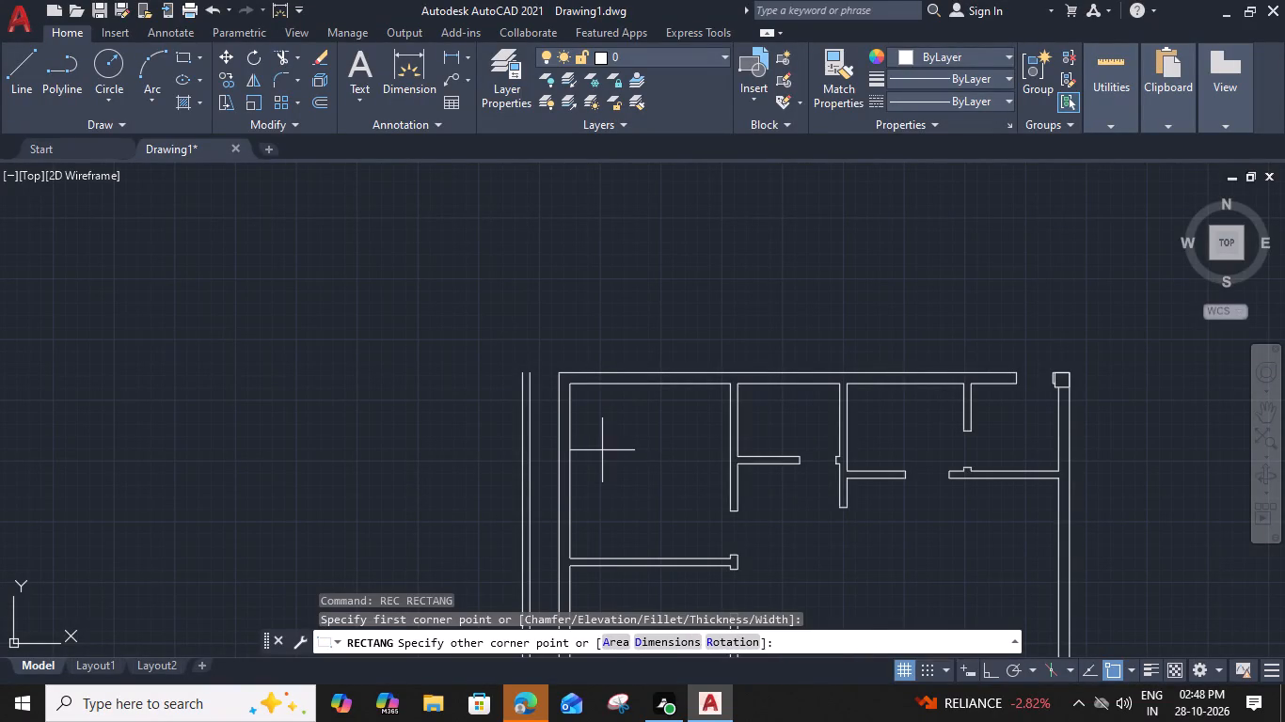
key("d")
key("space")
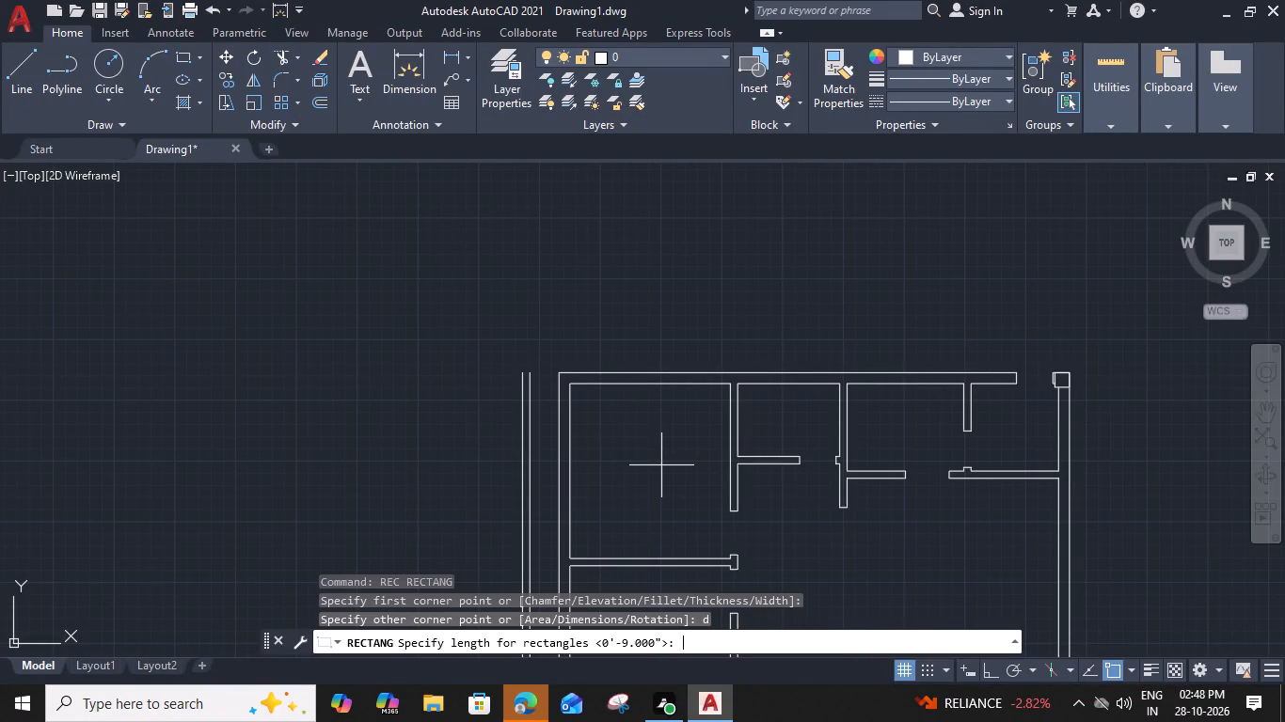
key("9")
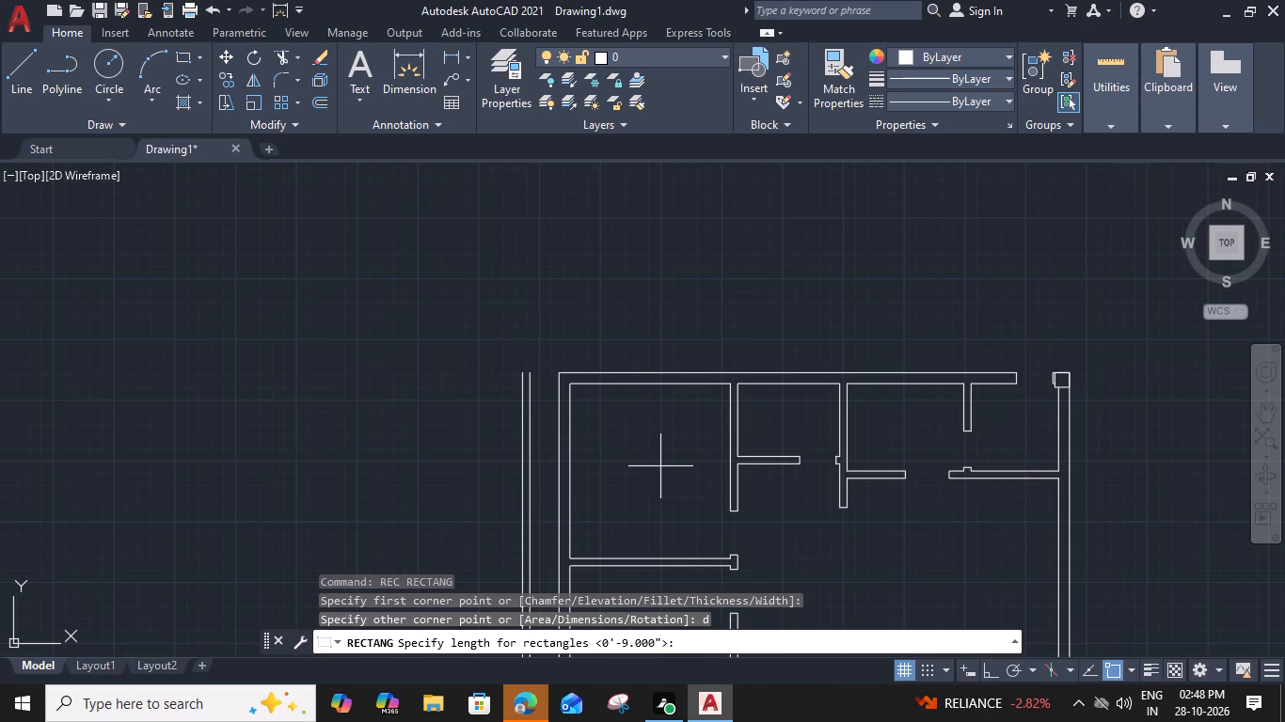
key("shift+quotedbl")
key("Return")
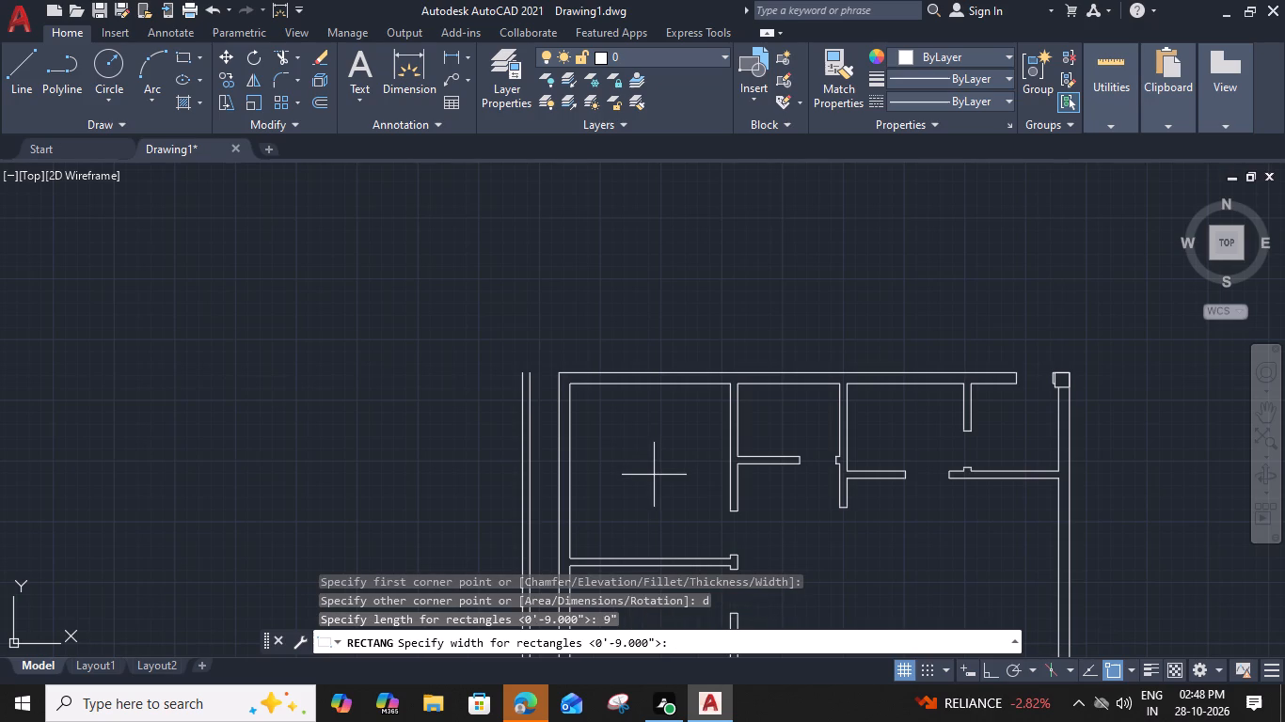
type("5'")
key("space")
left_click(645, 501)
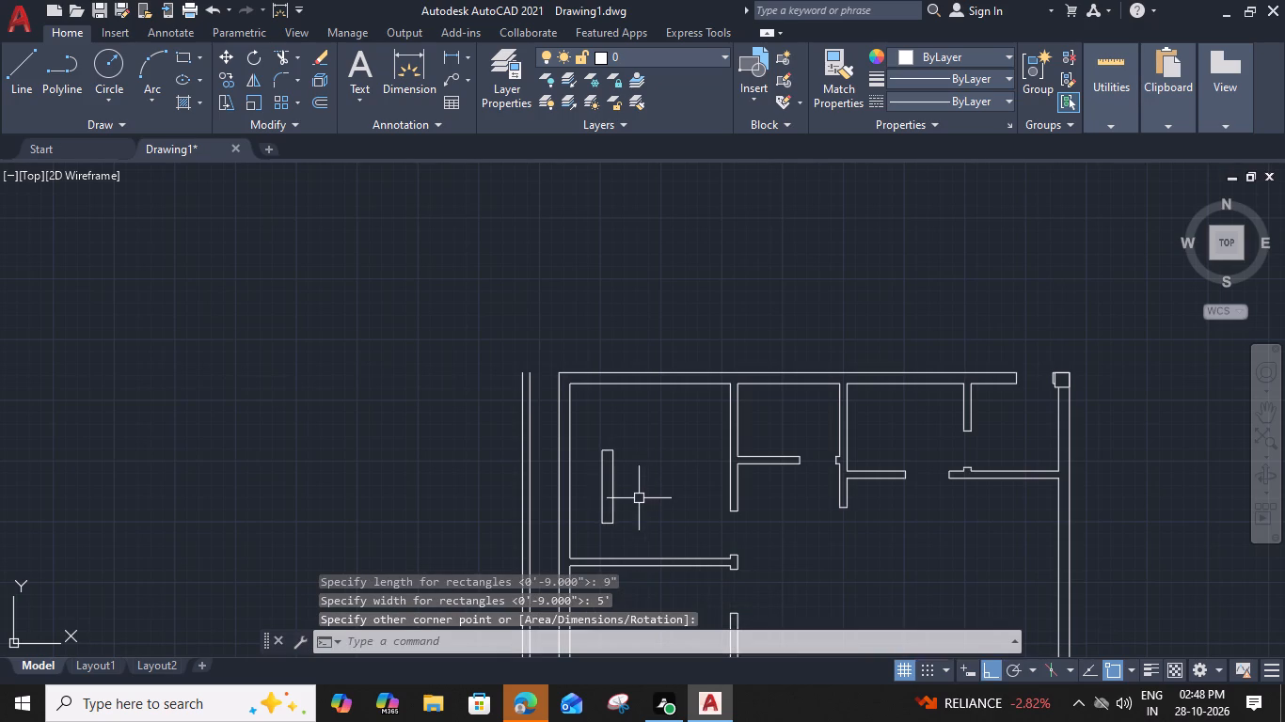
Draw a vertical centre line through the rectangle, from the midpoint of its top edge to its bottom edge.
middle_click_drag(639, 498, 691, 466)
scroll(658, 452, "up", 2)
type("l")
key("space")
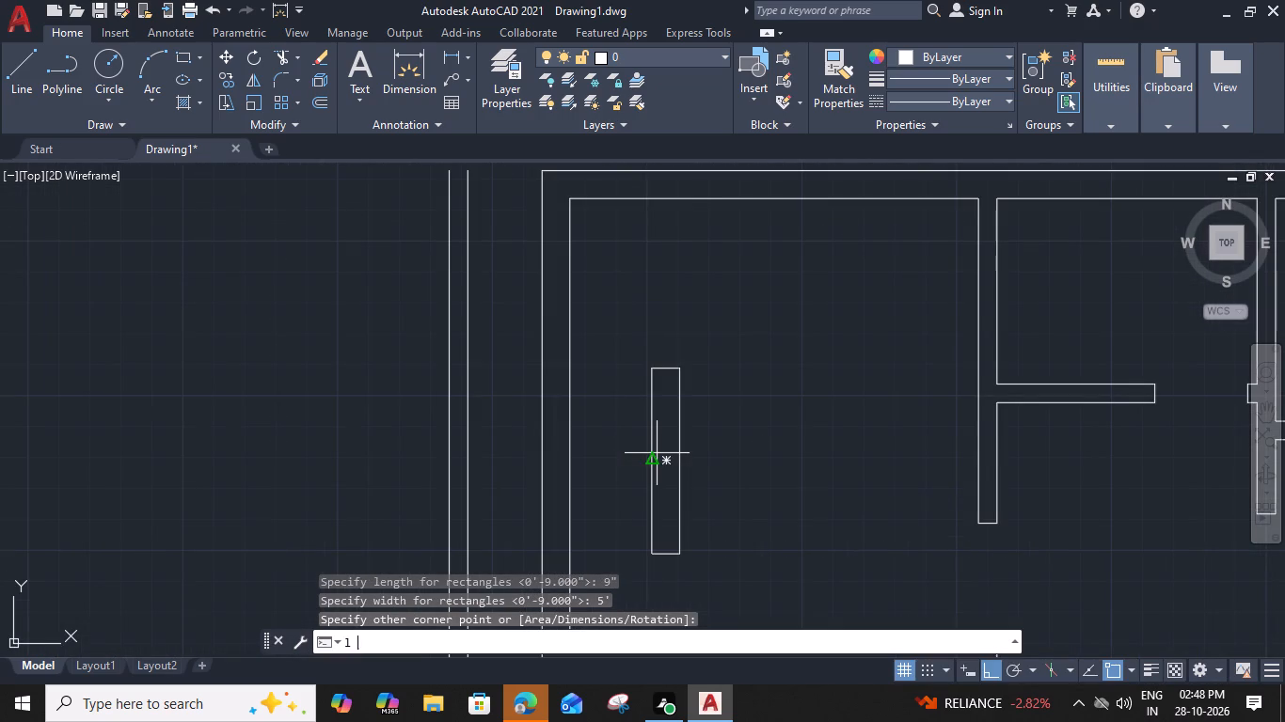
left_click(666, 372)
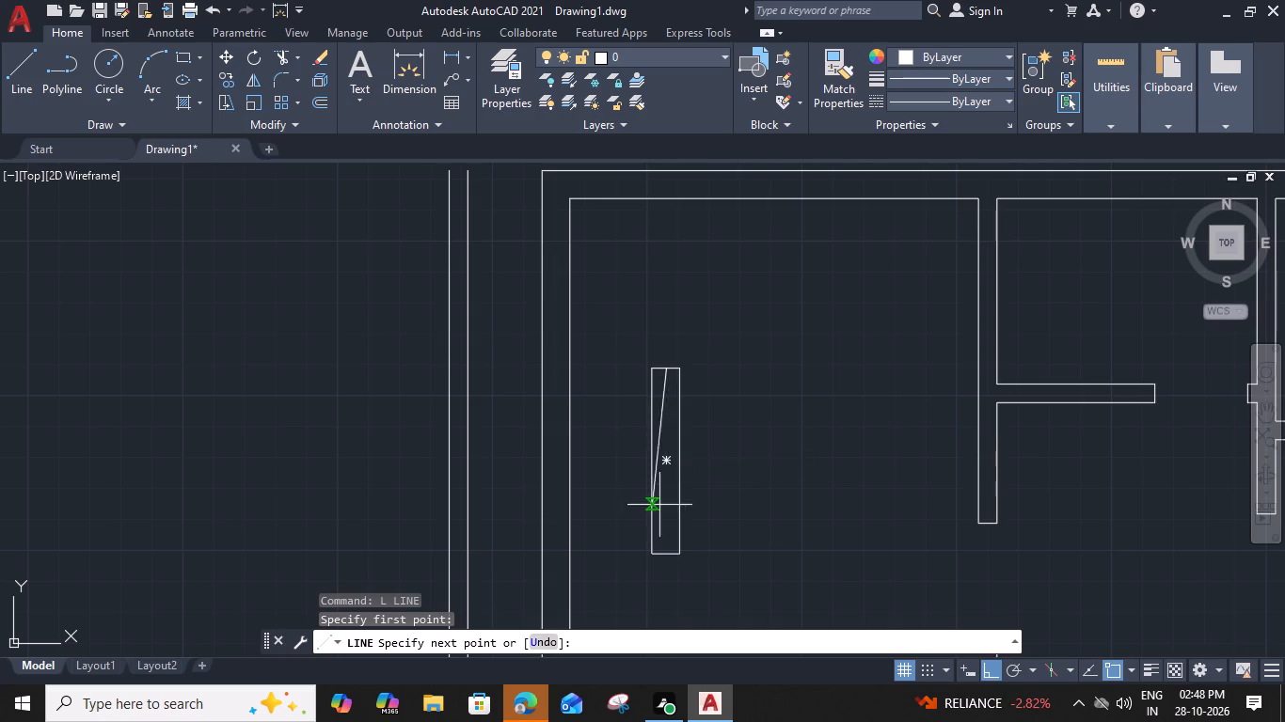
left_click(671, 552)
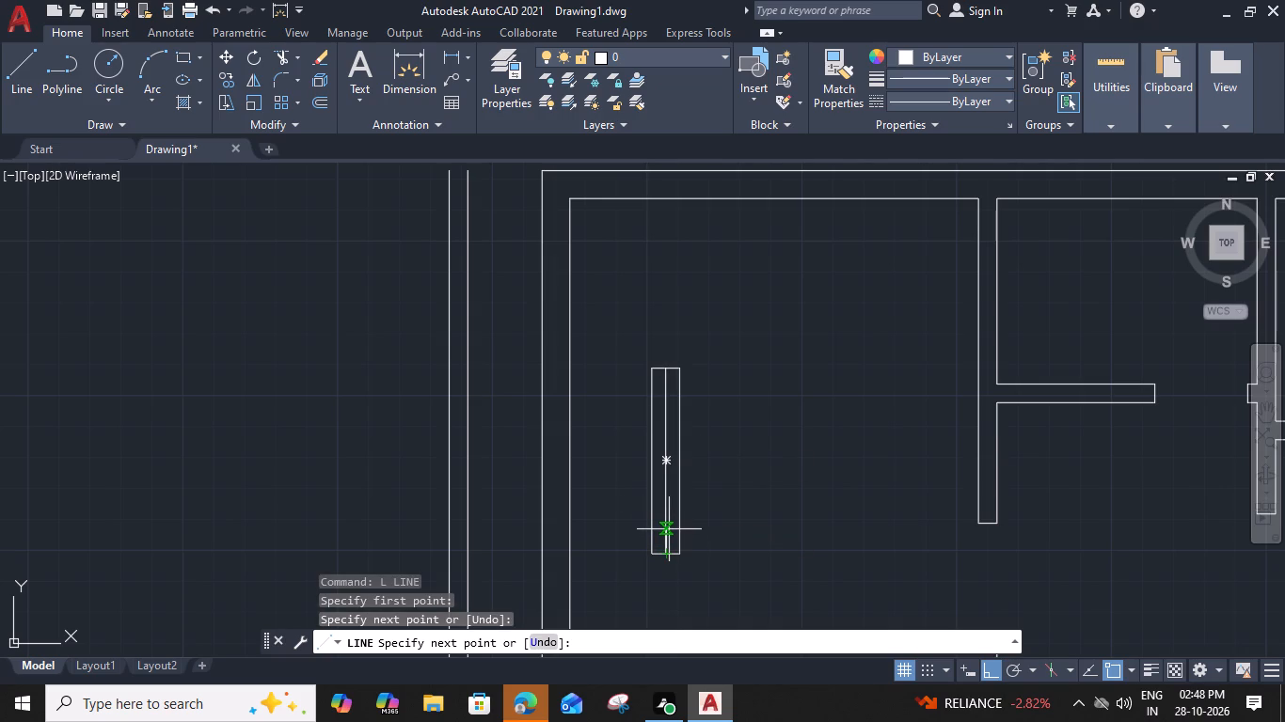
key("Escape")
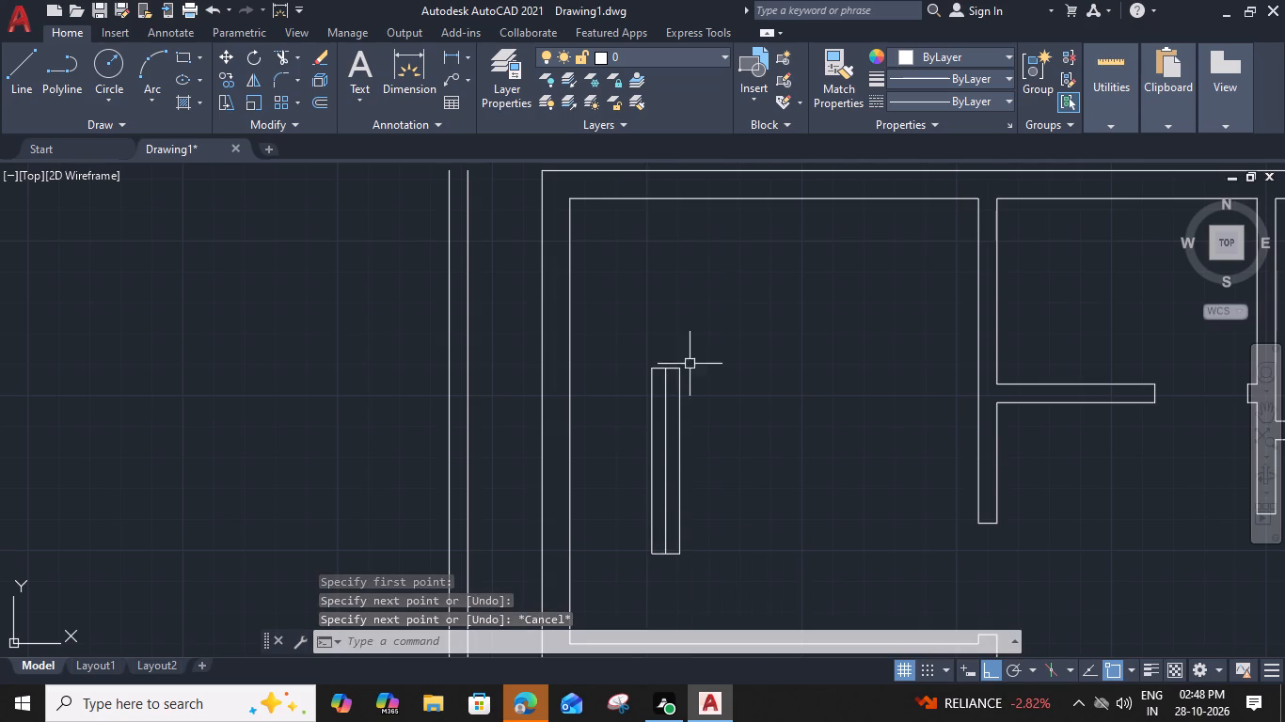
Offset the rectangle's centre line 2" to each side.
left_click(666, 450)
type("o 2")
key("shift+quotedbl")
key("Return")
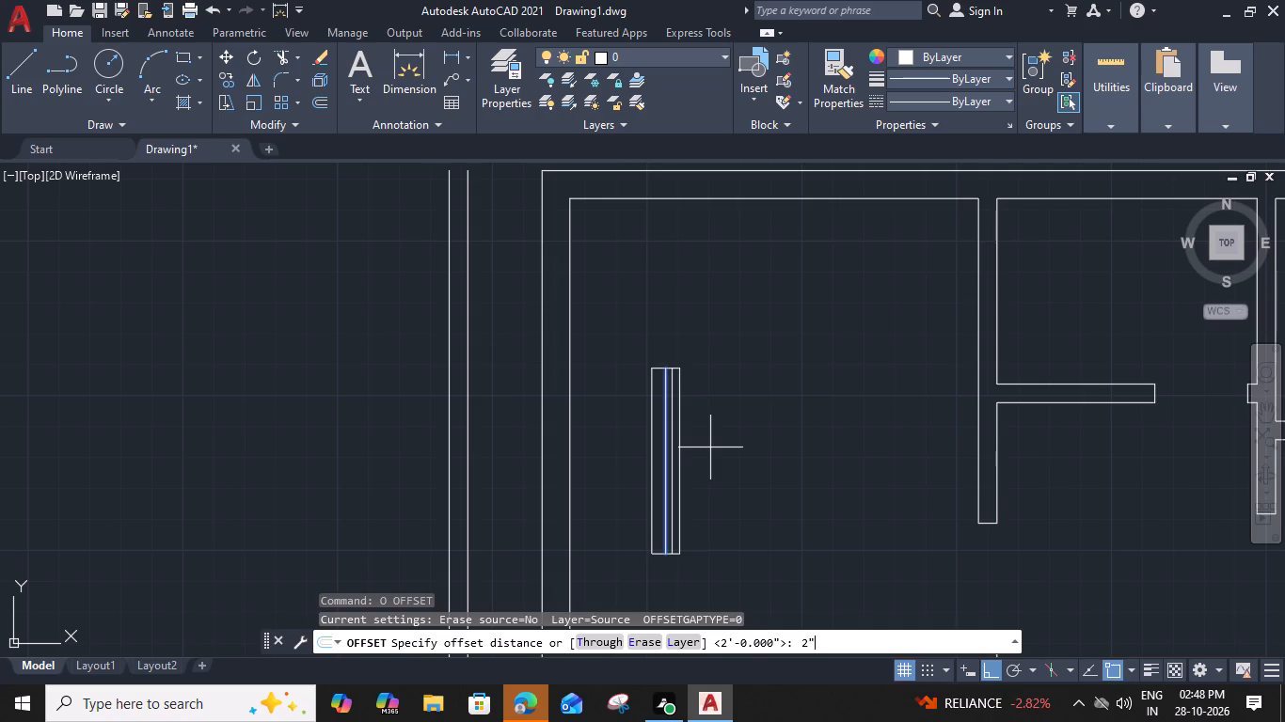
left_click(718, 452)
scroll(674, 450, "up", 1)
left_click(664, 454)
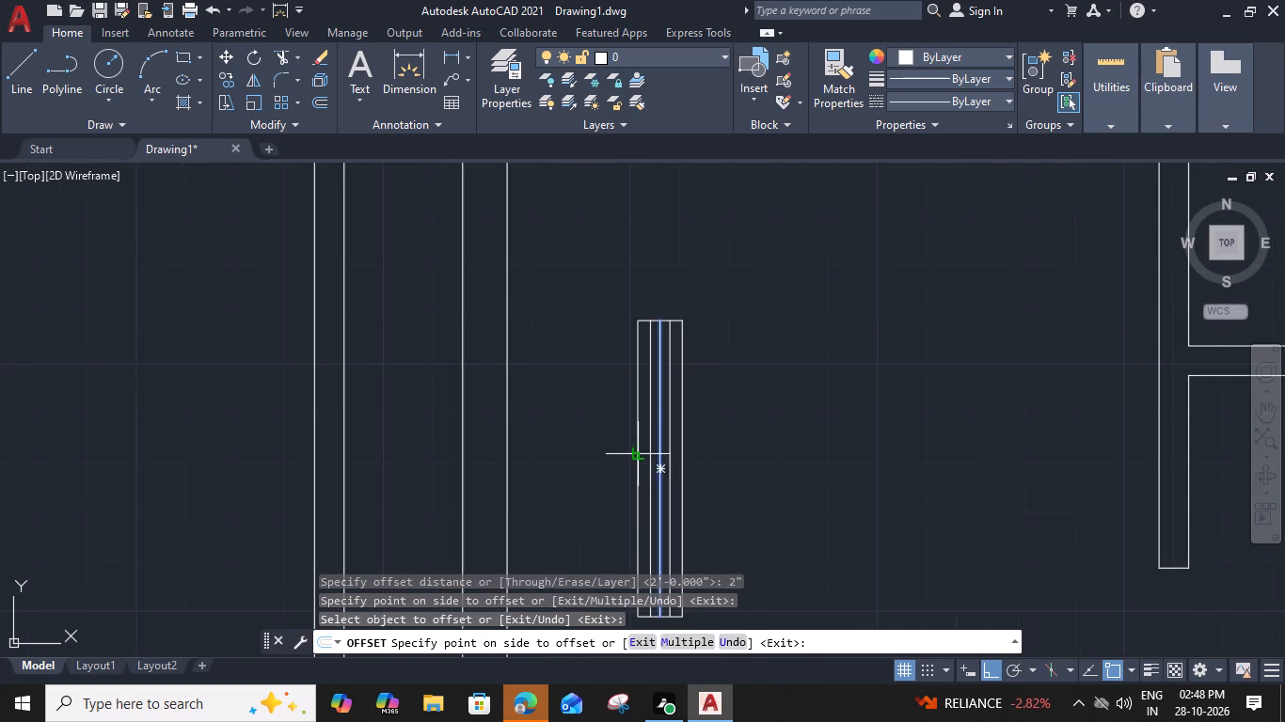
left_click(639, 460)
key("Escape")
Set the colour of the three vertical inner lines to dark red 153,27,30.
scroll(650, 448, "up", 2)
left_click_drag(710, 456, 702, 461)
left_click(639, 479)
left_click(995, 101)
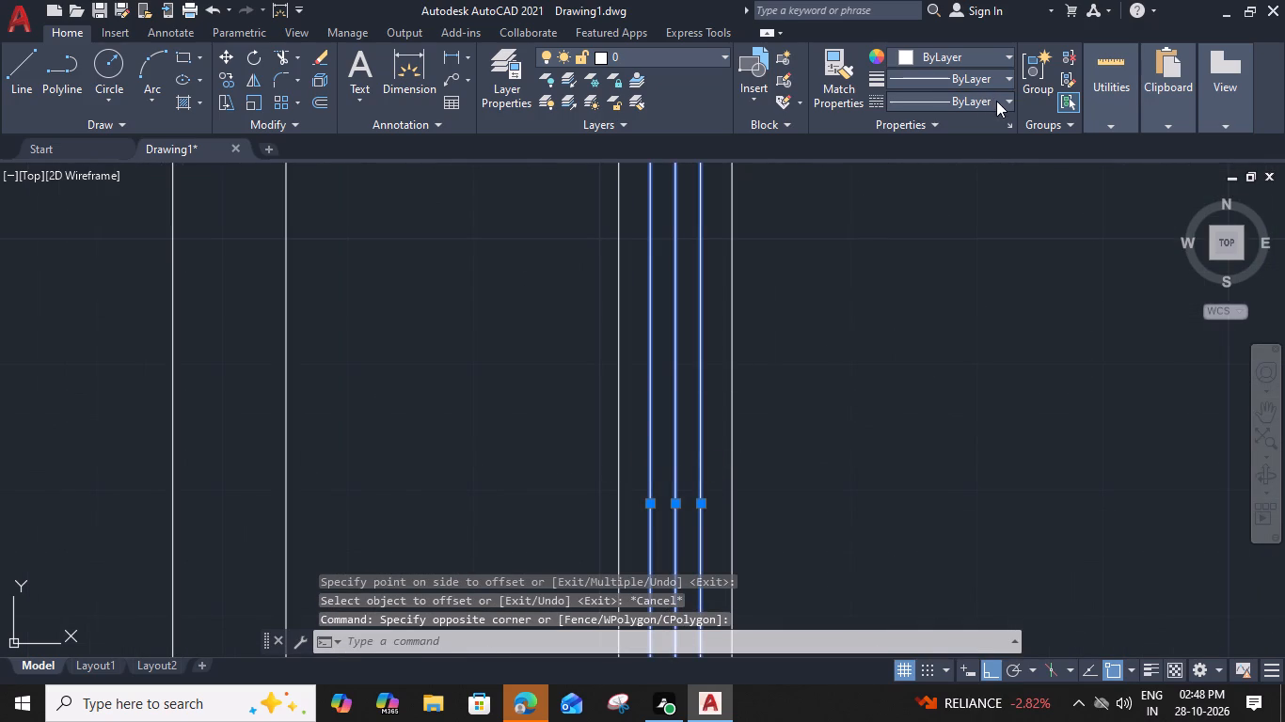
left_click(996, 61)
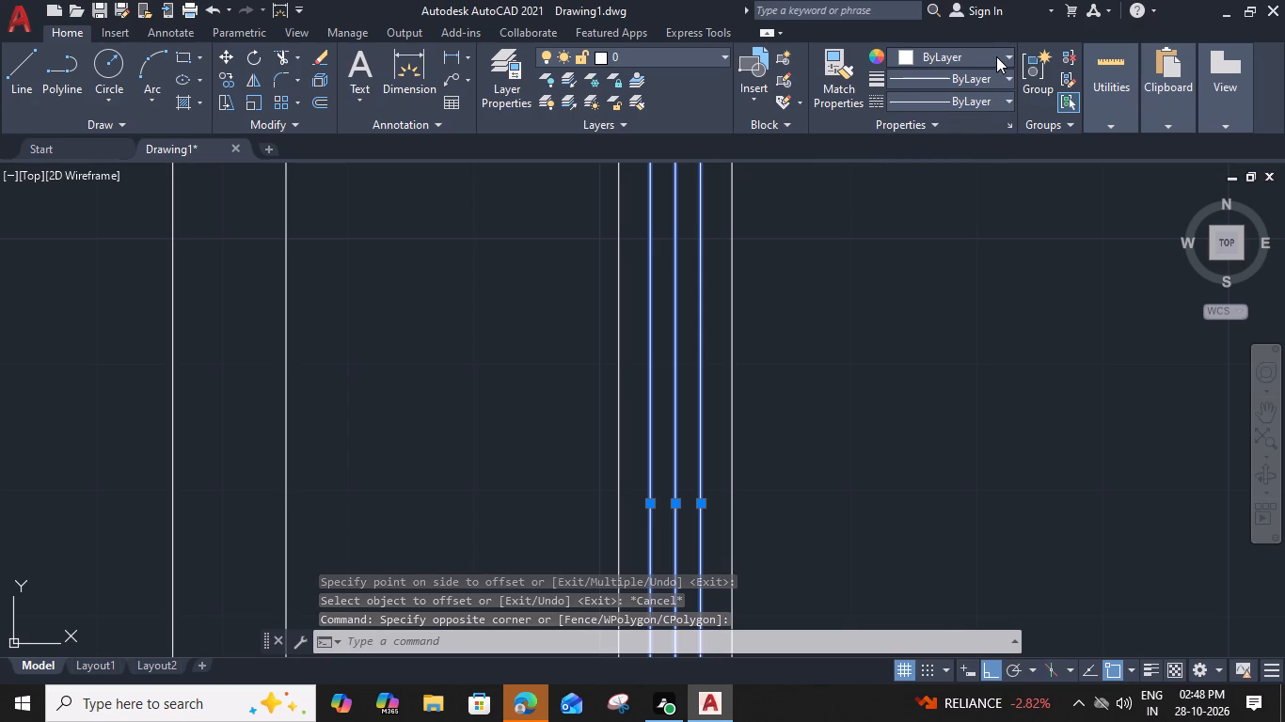
left_click(996, 56)
left_click(956, 134)
Group the rectangle and its three red lines into one window symbol.
scroll(883, 392, "down", 2)
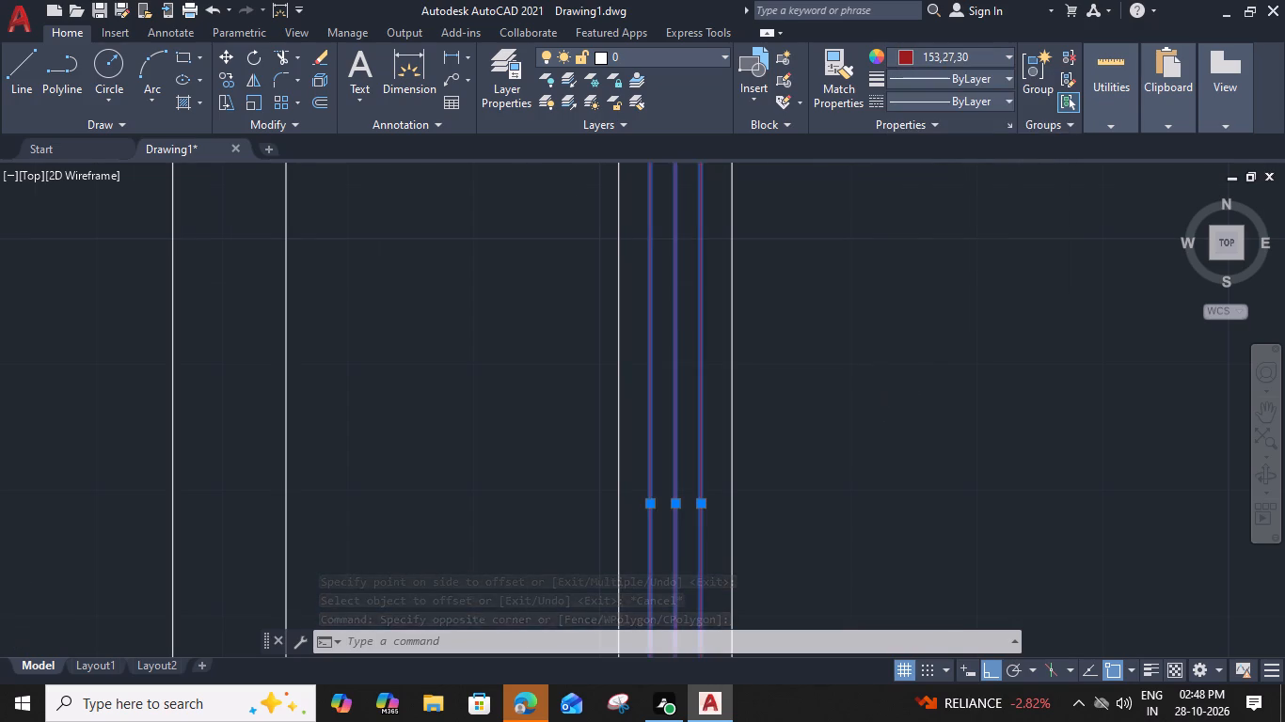
left_click(877, 270)
left_click(768, 362)
type("g")
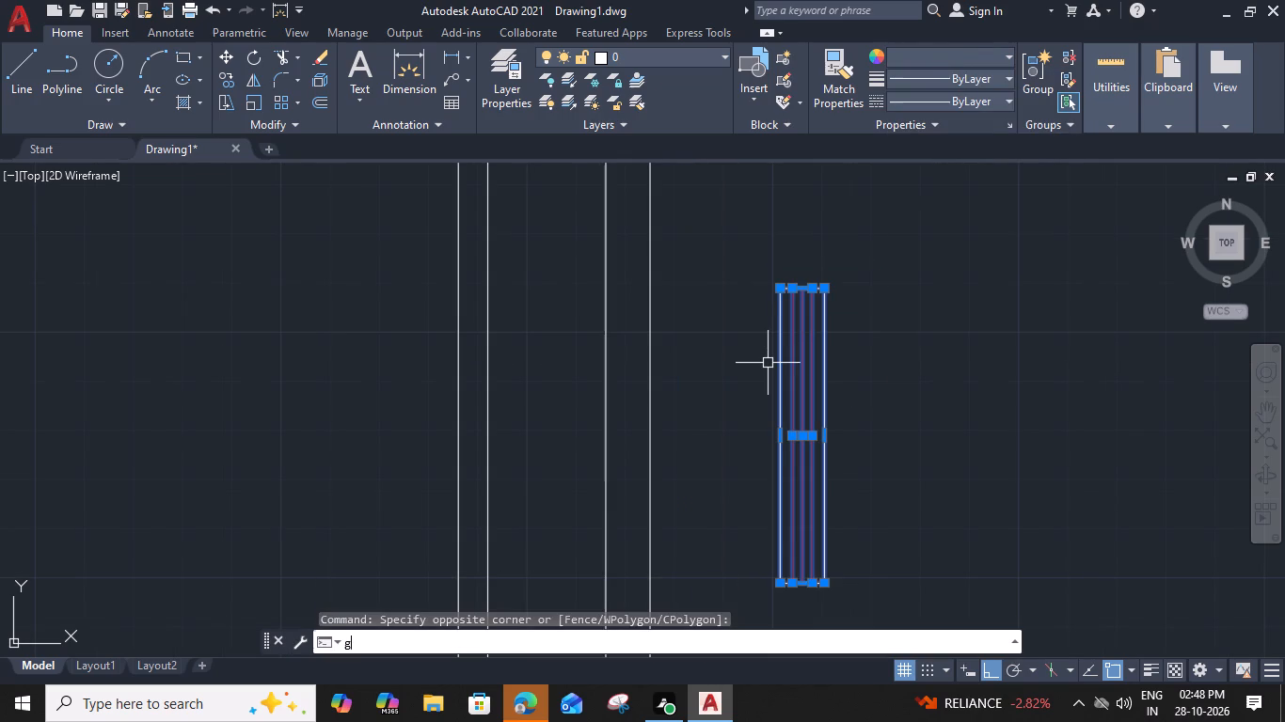
key("space")
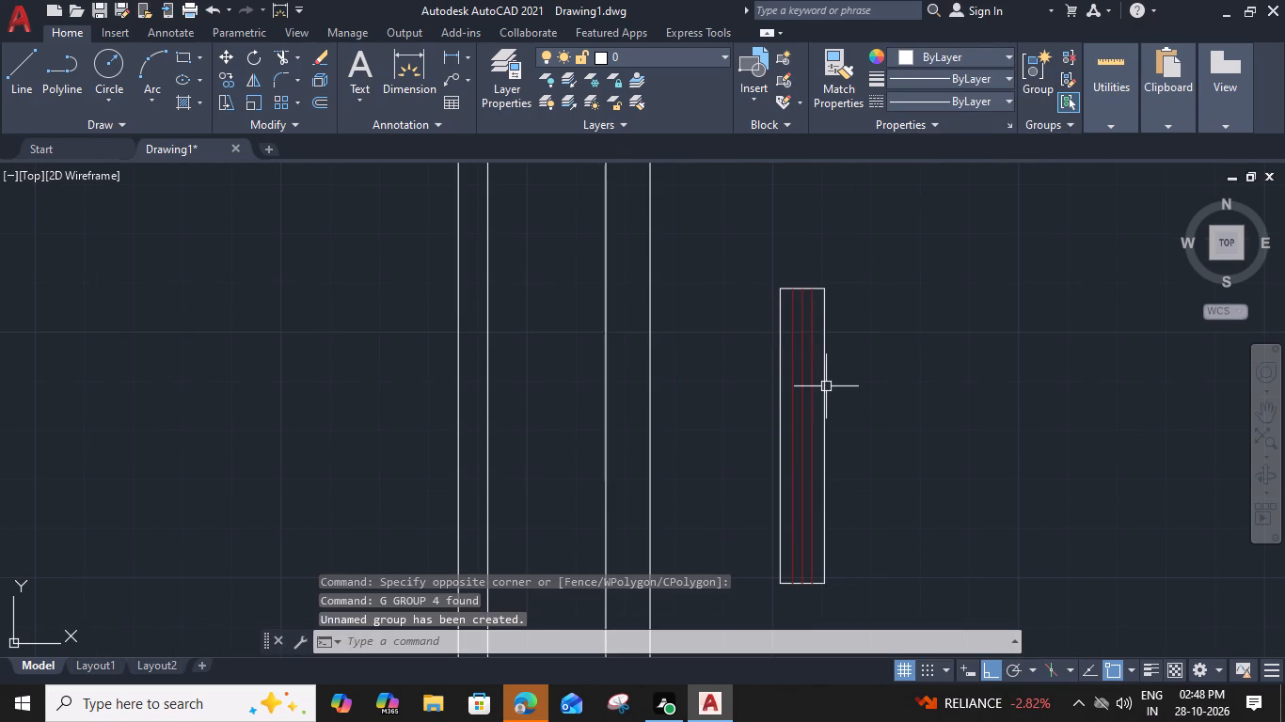
Move the window group by its long-side midpoint into the left outer wall of the upper-left room.
left_click(828, 388)
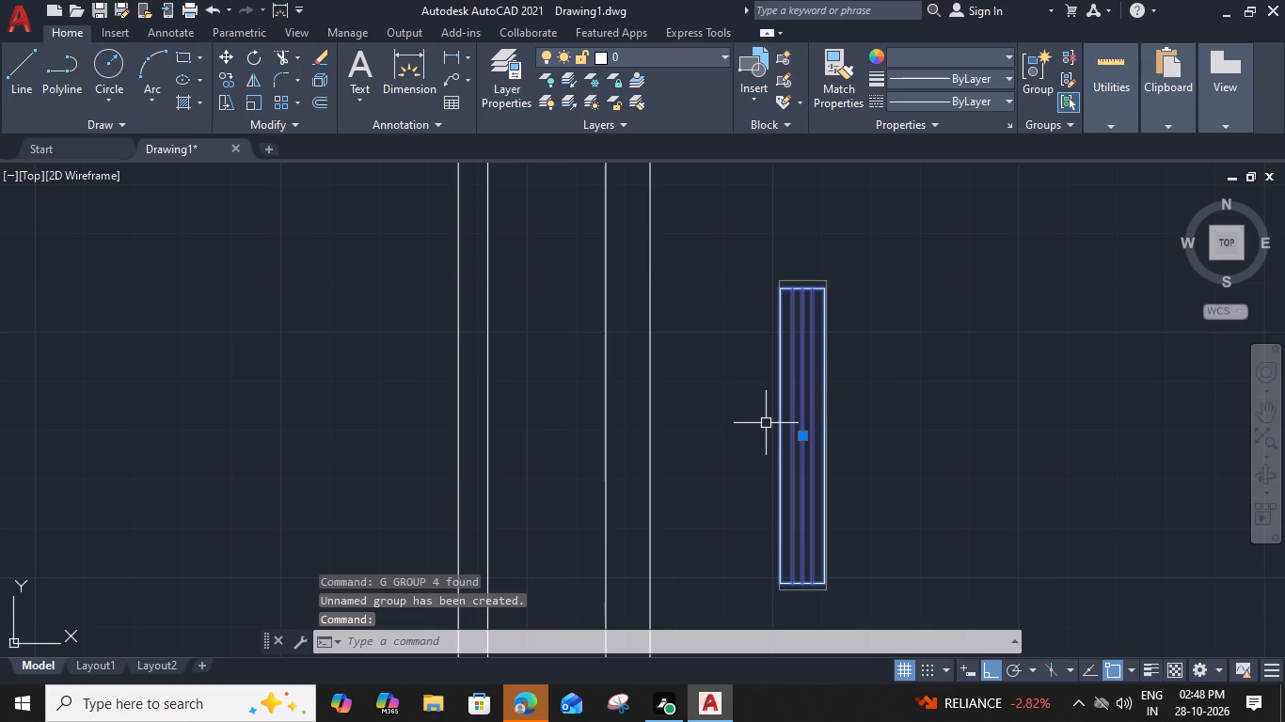
type("m")
key("space")
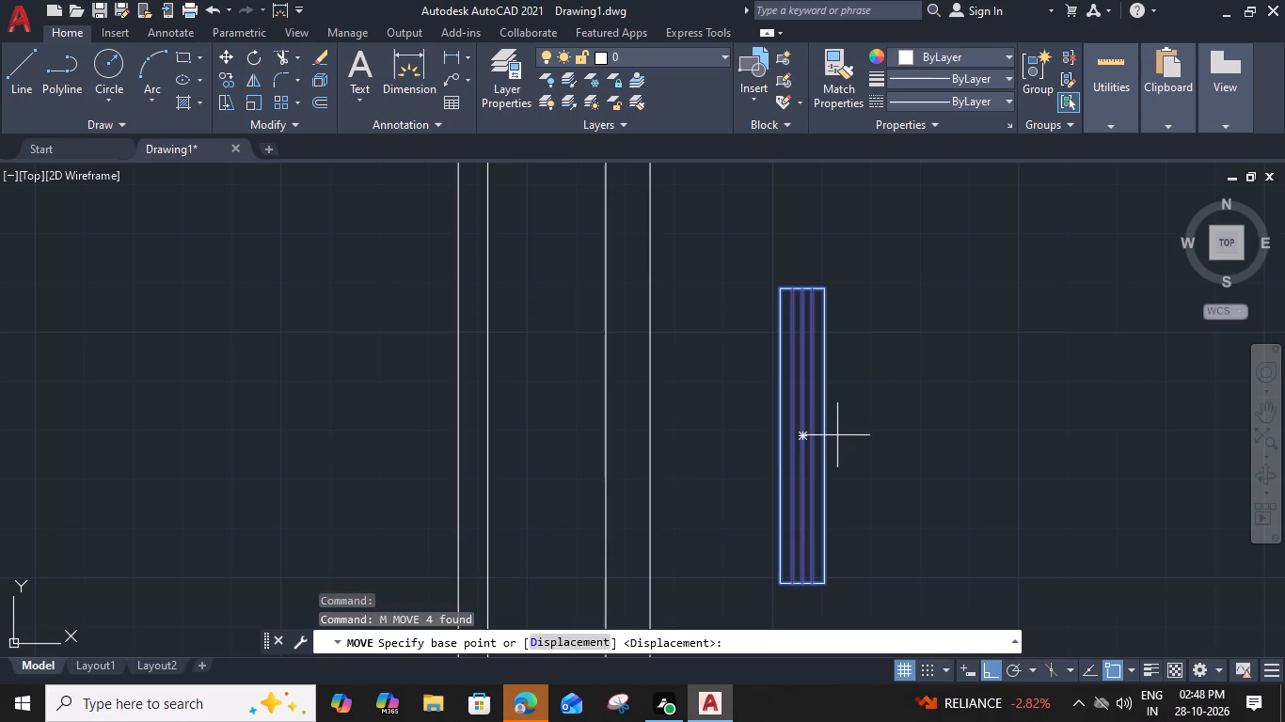
left_click(827, 435)
scroll(827, 435, "down", 3)
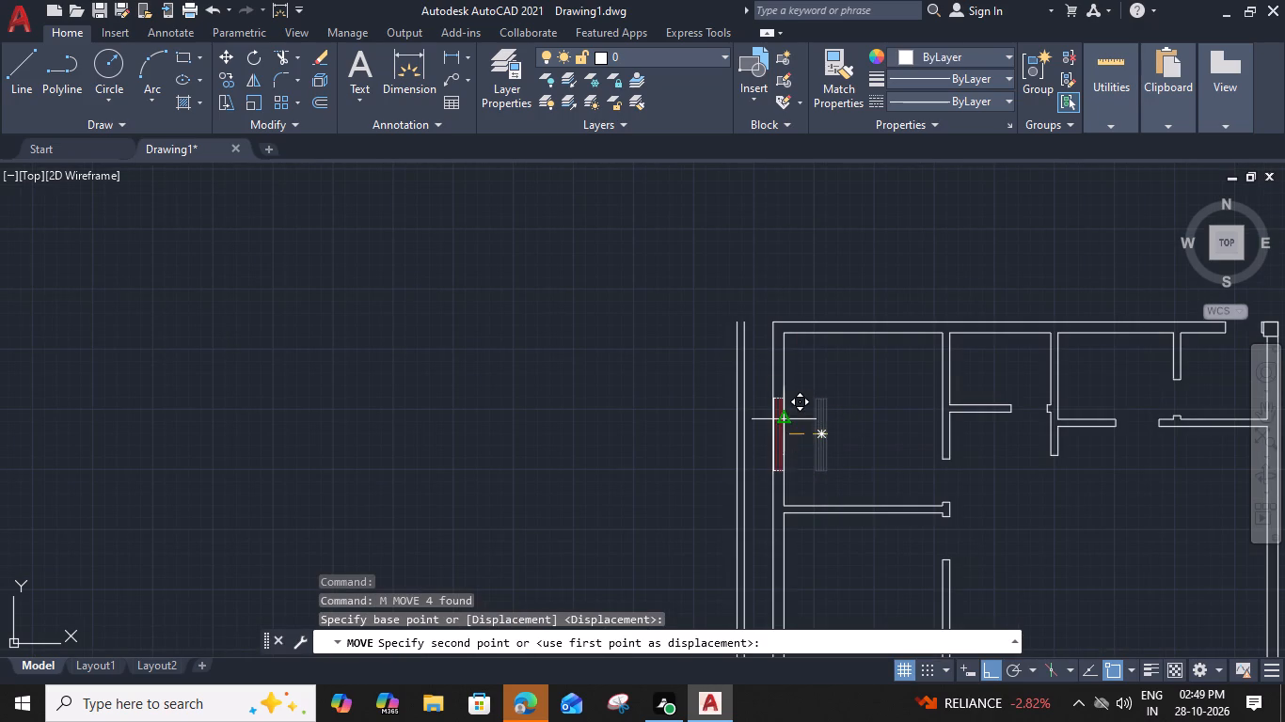
left_click(789, 417)
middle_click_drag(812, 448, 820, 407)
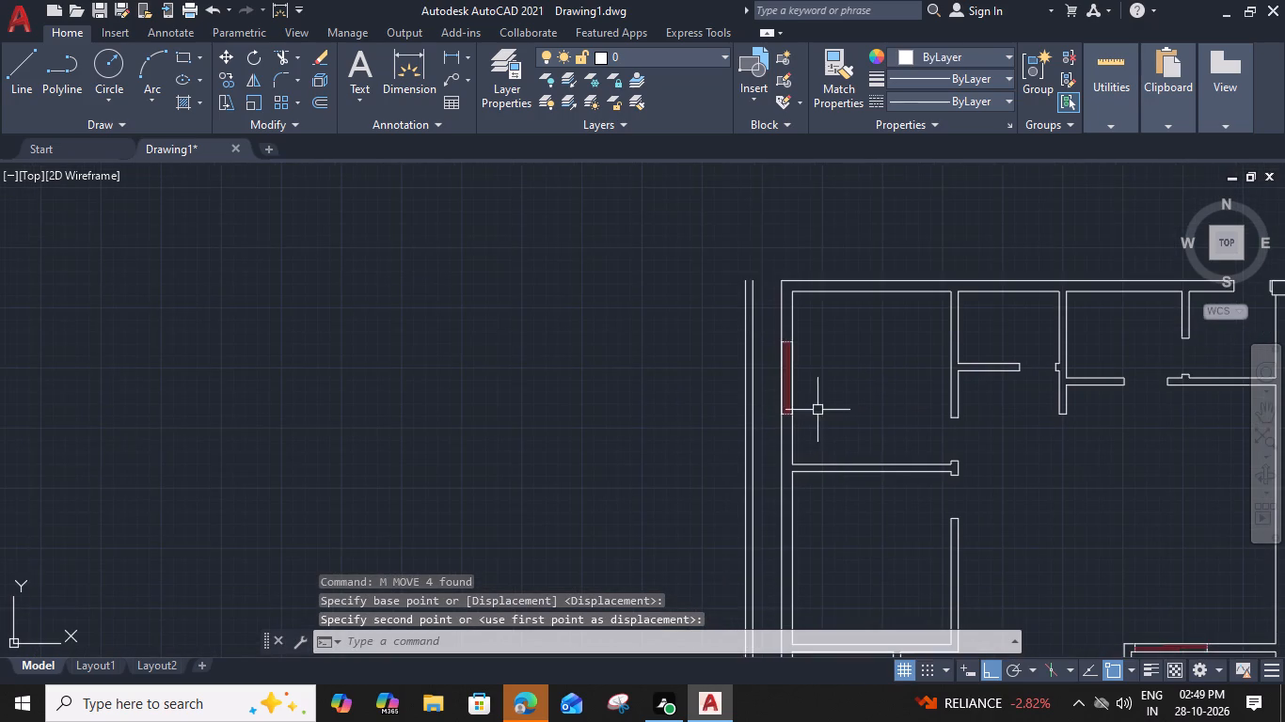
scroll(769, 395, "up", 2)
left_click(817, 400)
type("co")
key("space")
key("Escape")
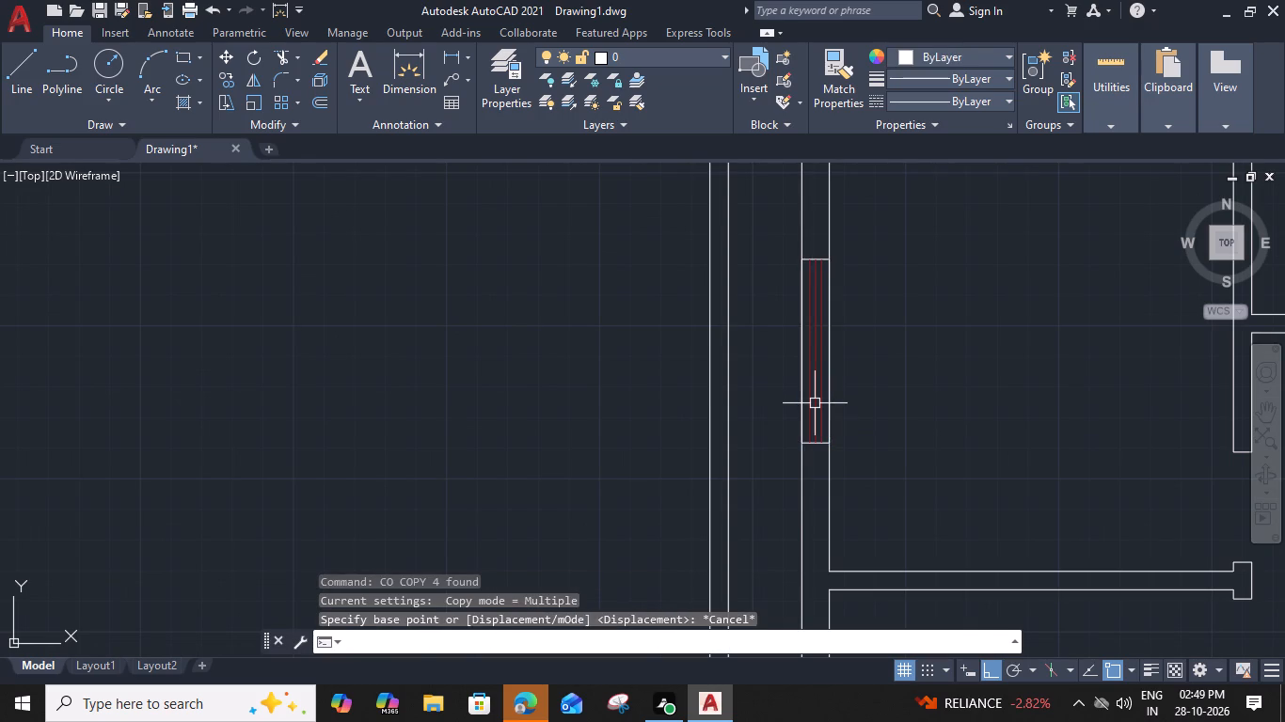
Draw two short horizontal lines at the window's mid-height, from the centre line to the red line on each side.
scroll(816, 348, "up", 2)
type("l")
key("space")
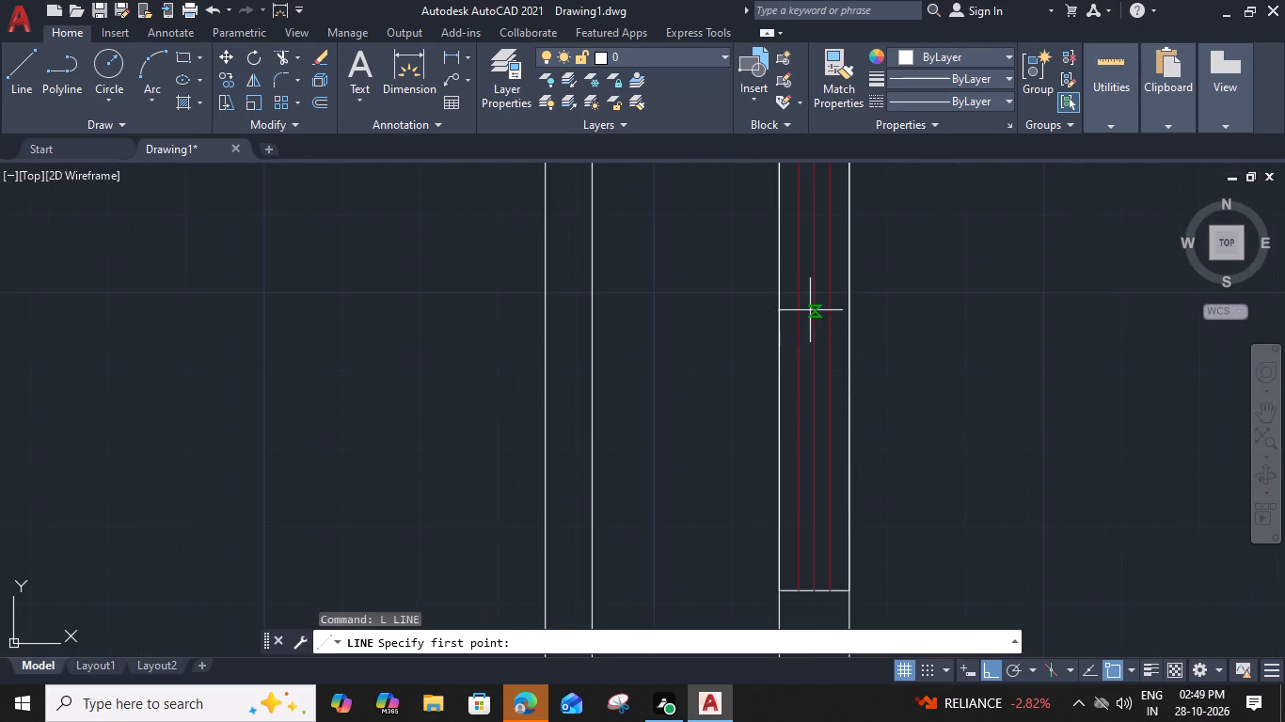
scroll(814, 307, "down", 1)
left_click(815, 334)
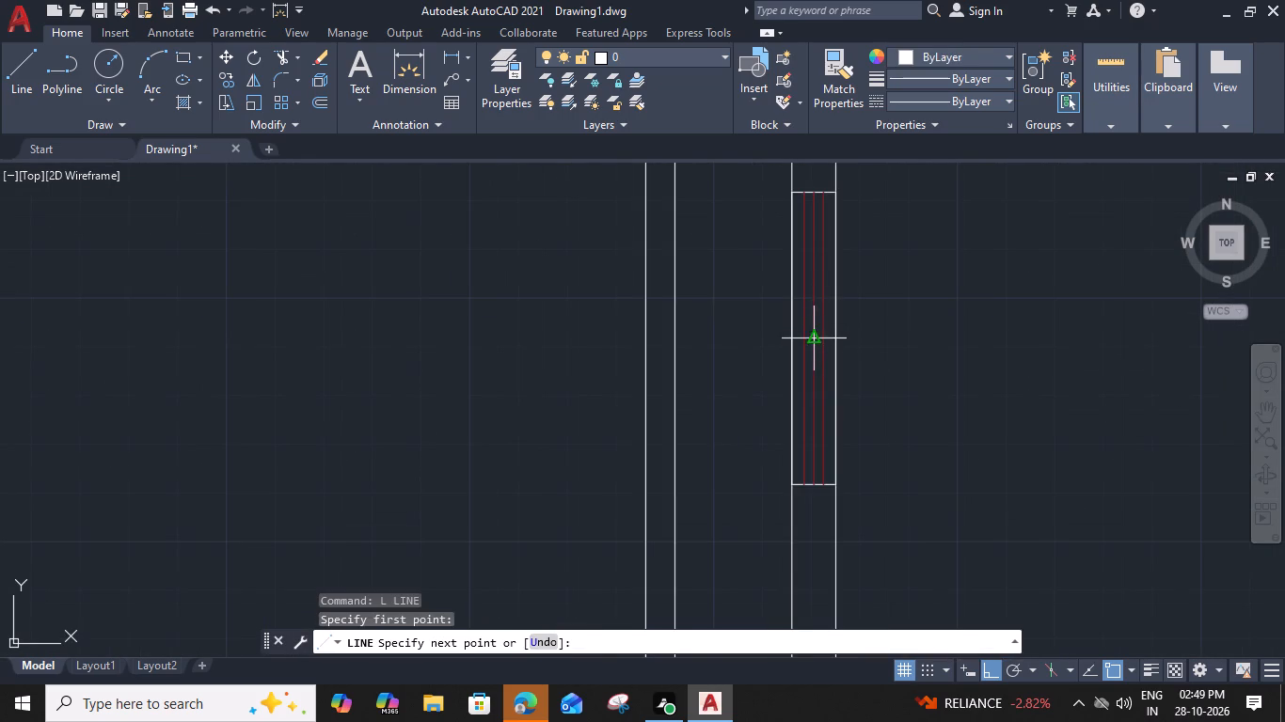
left_click(822, 334)
key("space")
scroll(814, 337, "up", 2)
key("space")
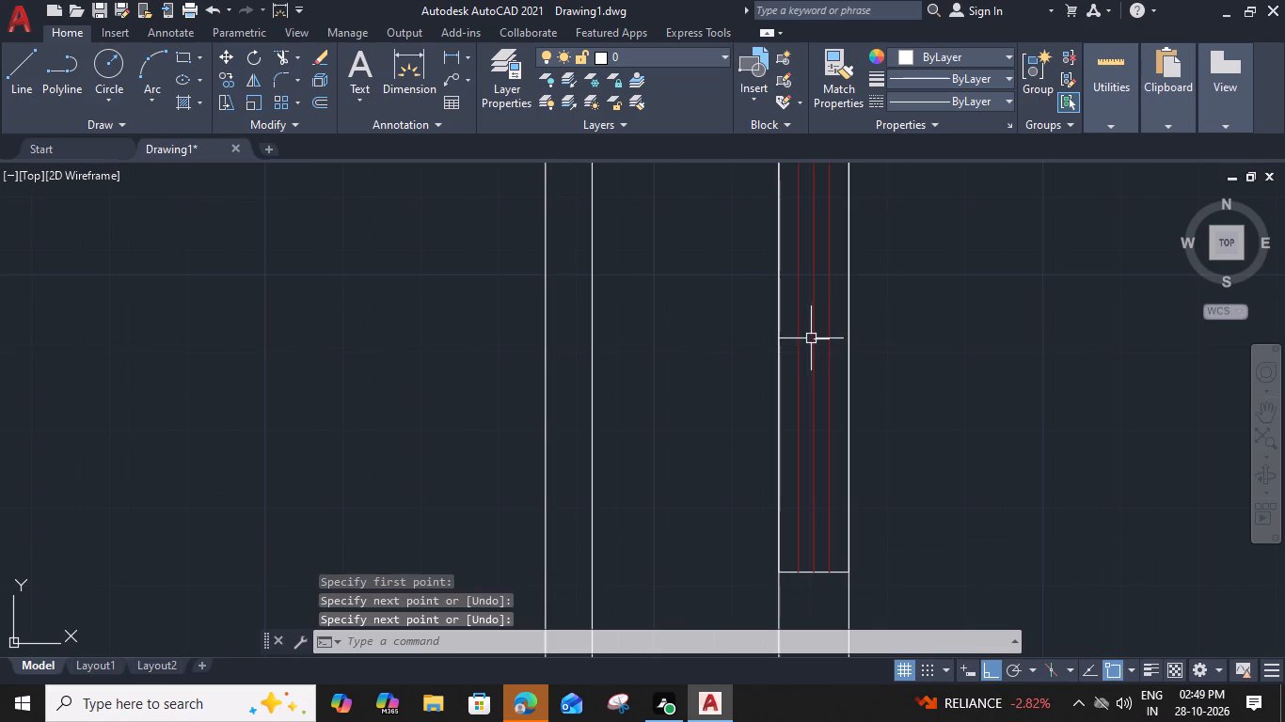
left_click(811, 339)
left_click(797, 340)
key("space")
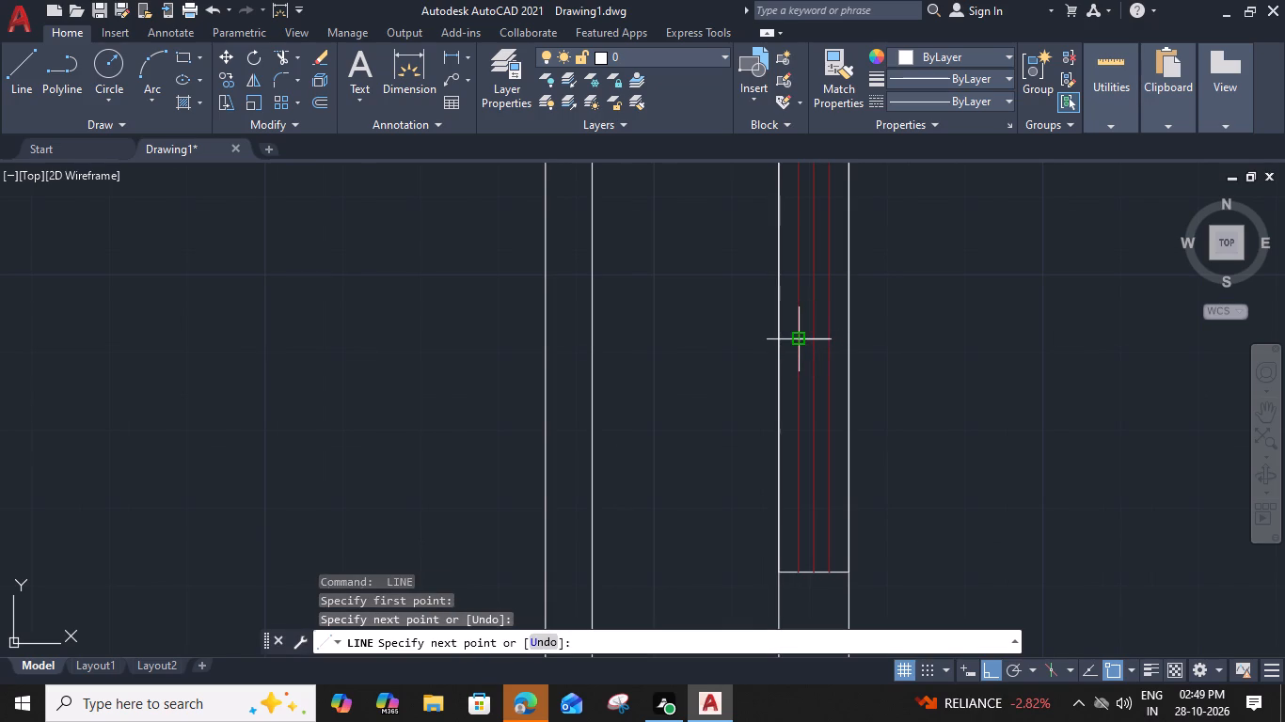
Offset the short line right of the centre line 6" upward and the left one 6" downward.
scroll(810, 335, "up", 2)
left_click(834, 345)
type("o 6\"")
key("Return")
left_click(826, 259)
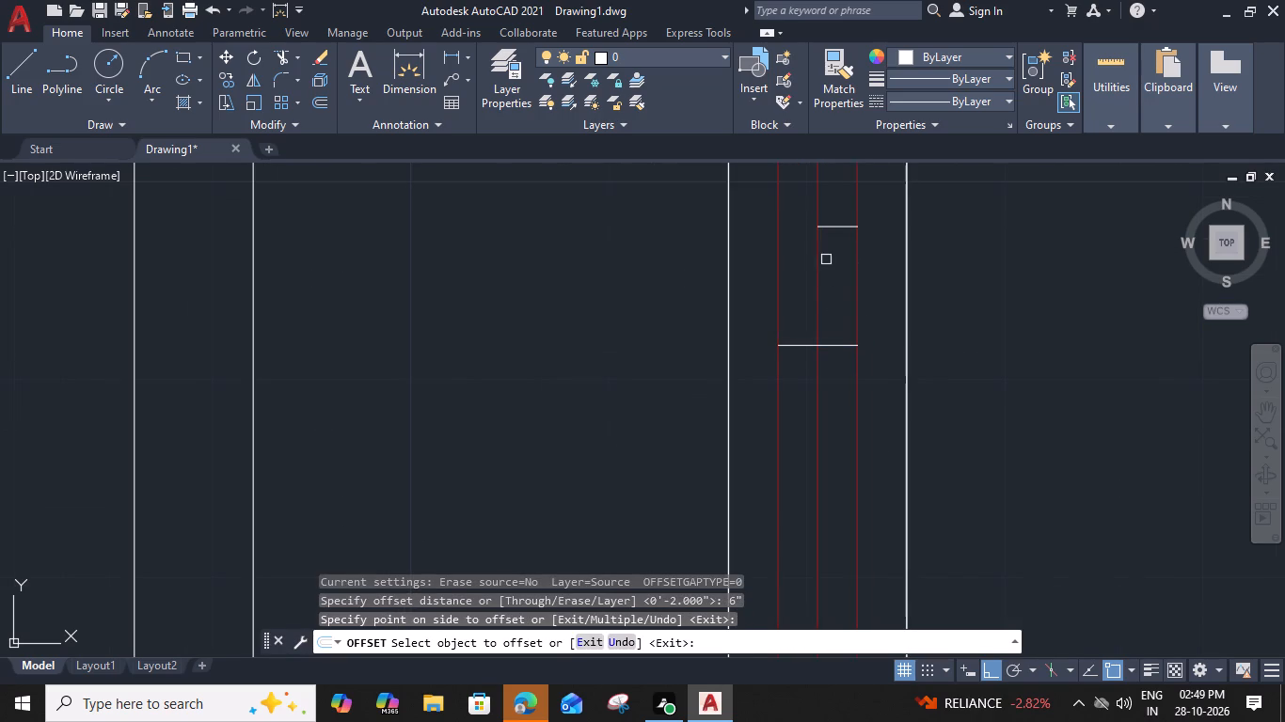
left_click(801, 349)
left_click(790, 415)
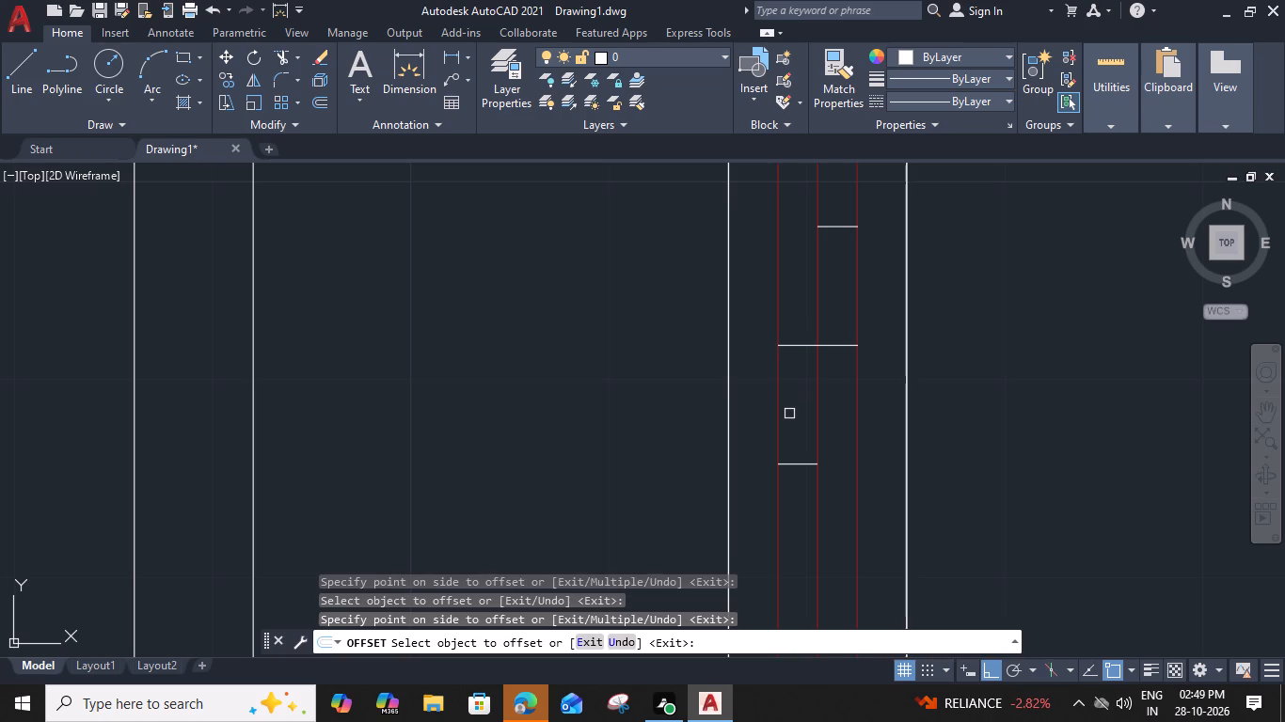
key("Escape")
Delete the two original short lines at the window's mid-height.
left_click(839, 344)
key("Delete")
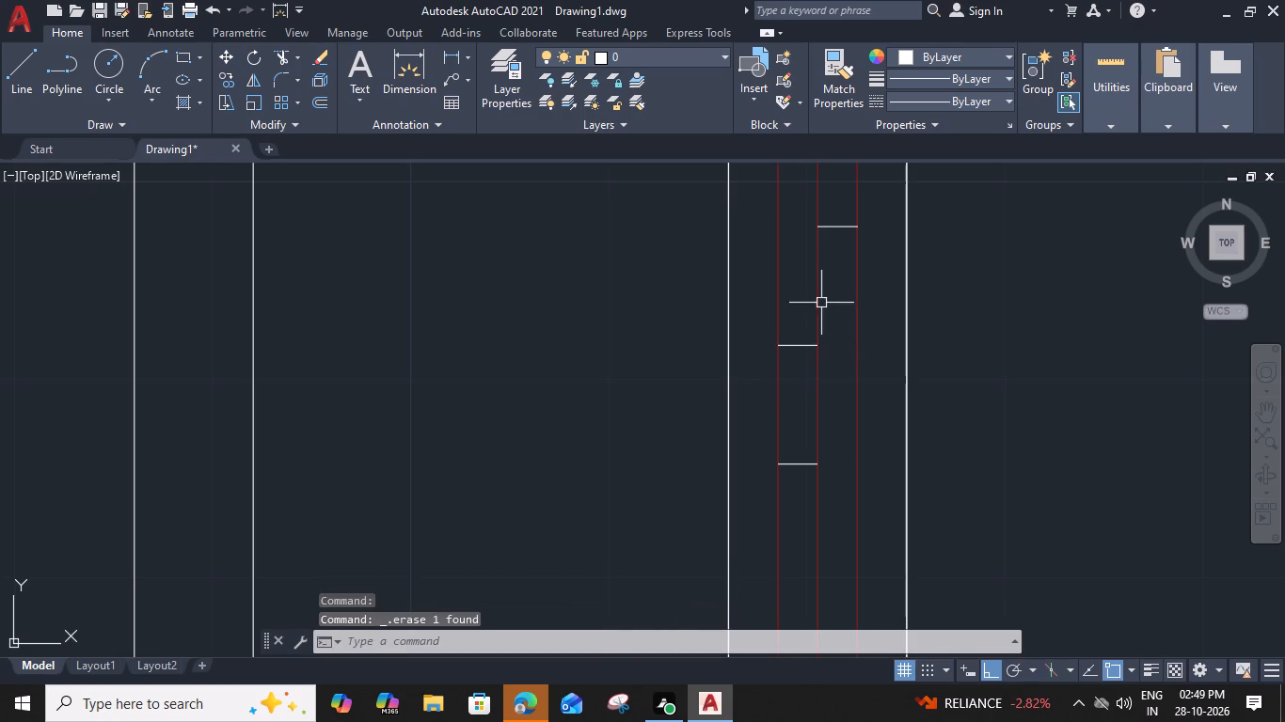
left_click(796, 346)
key("Delete")
Set the colour of the window group and the two offset short lines to dark red 153,27,30.
left_click(867, 212)
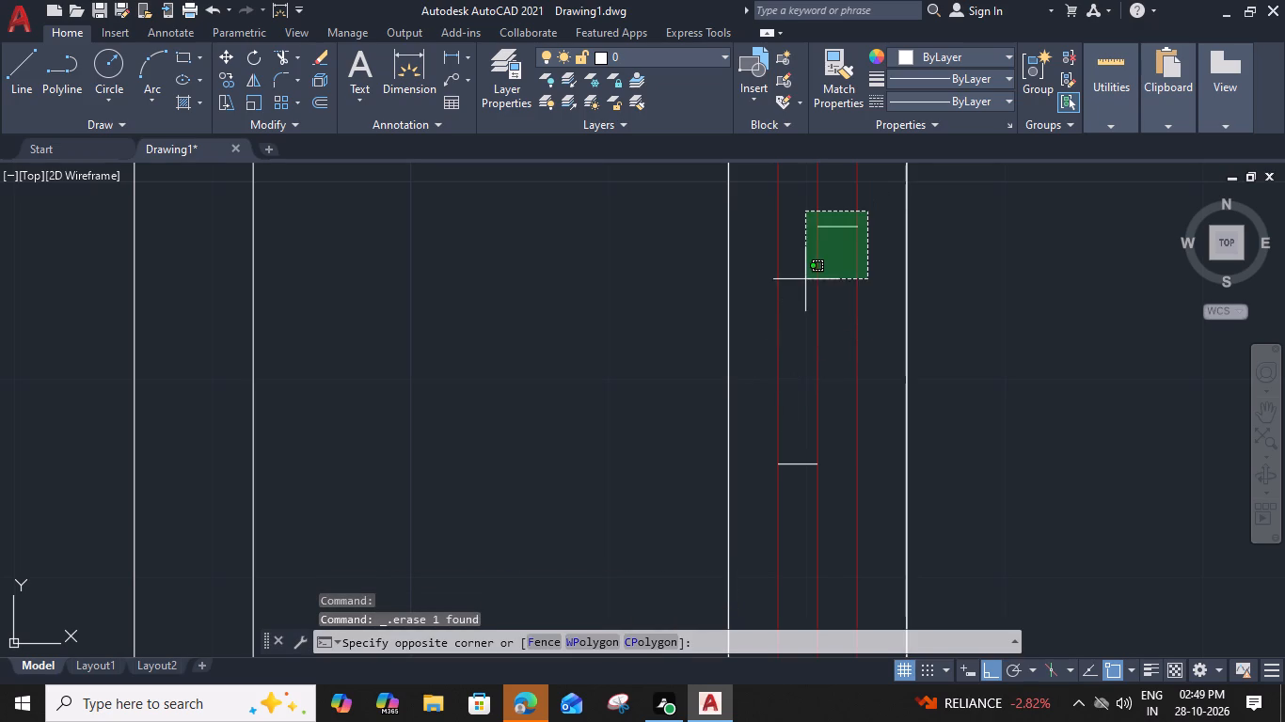
left_click(755, 514)
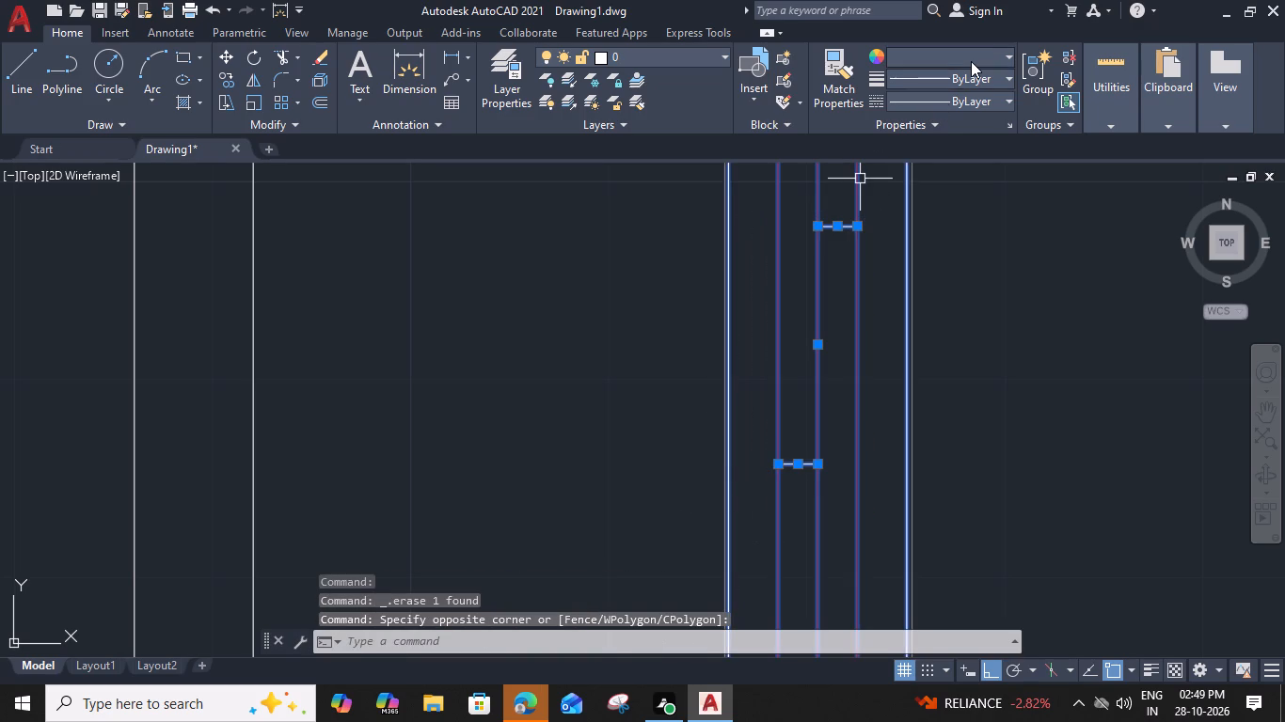
left_click(971, 61)
left_click(958, 135)
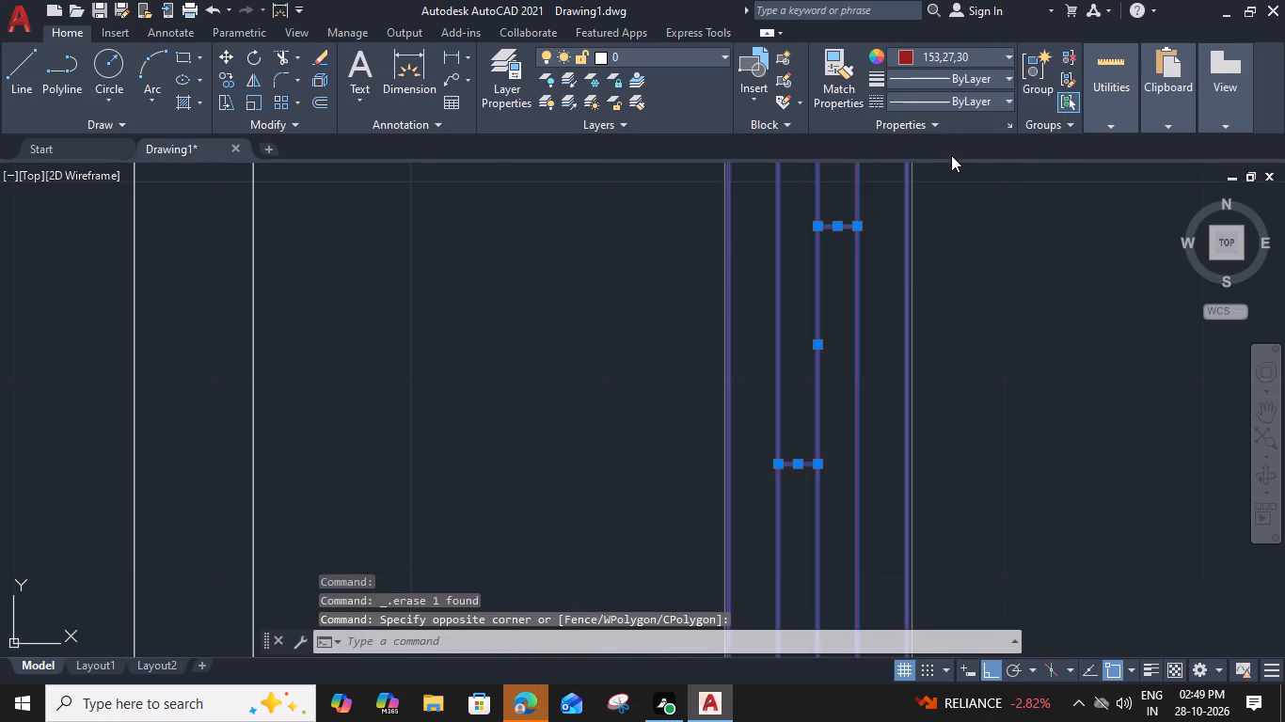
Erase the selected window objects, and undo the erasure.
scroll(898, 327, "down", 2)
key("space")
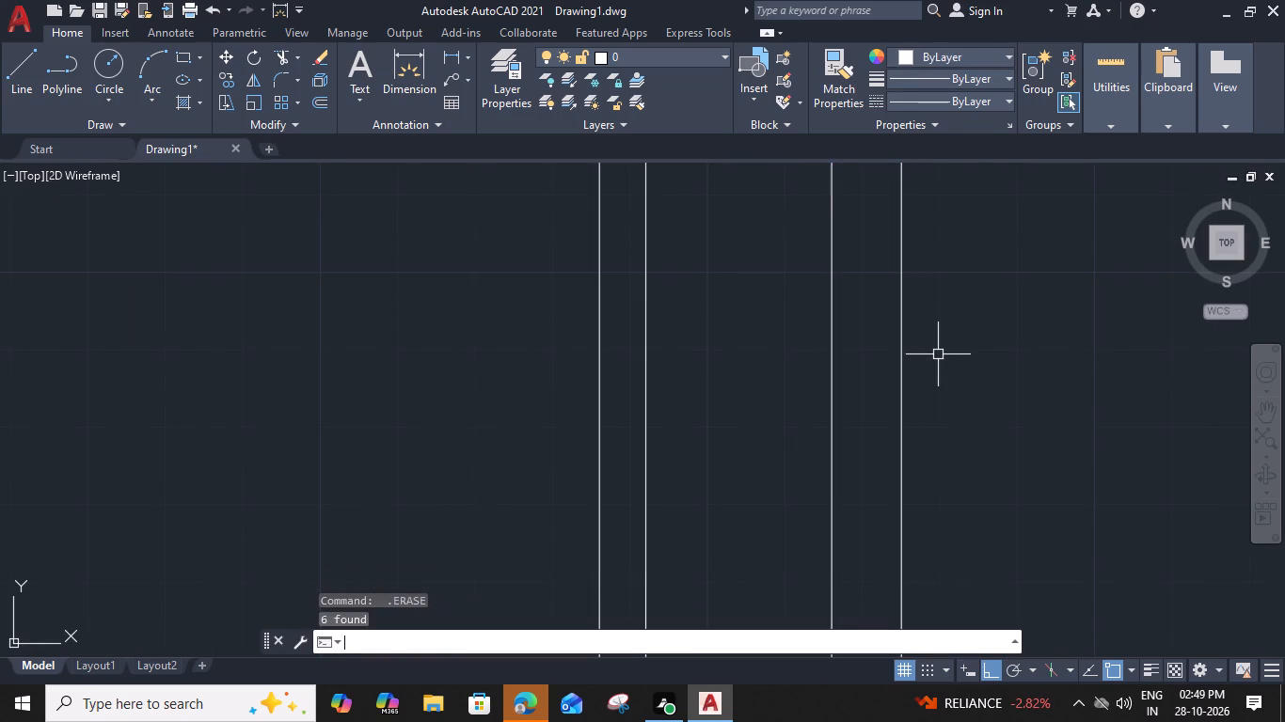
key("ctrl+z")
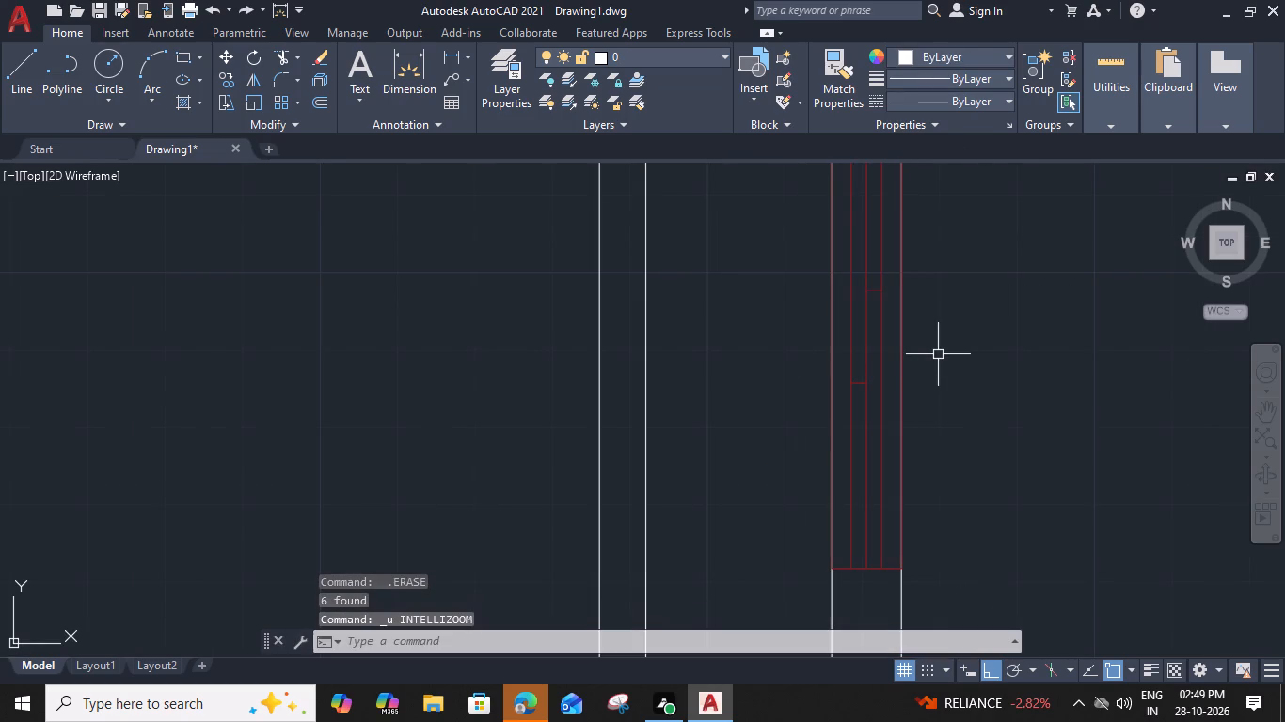
Ungroup the window on the left outer wall and set its outer rectangle's colour to ByLayer.
left_click(892, 568)
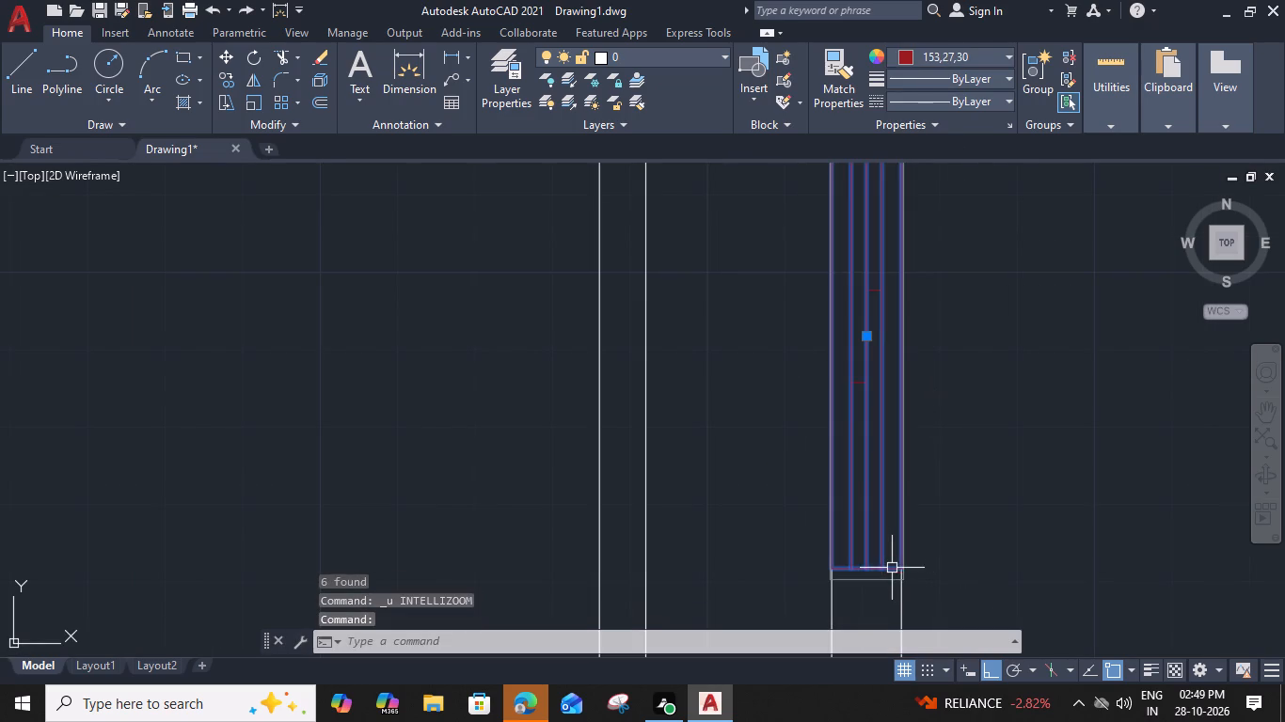
key("u")
type("ng")
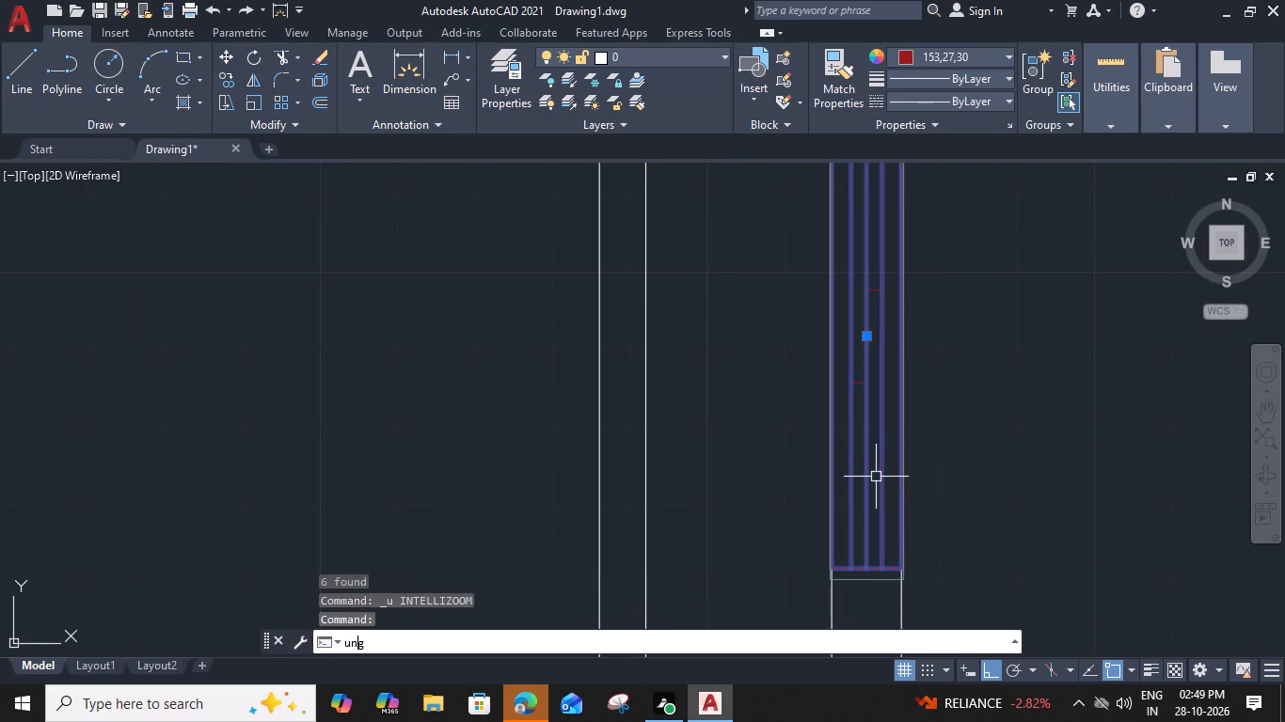
key("space")
left_click(892, 570)
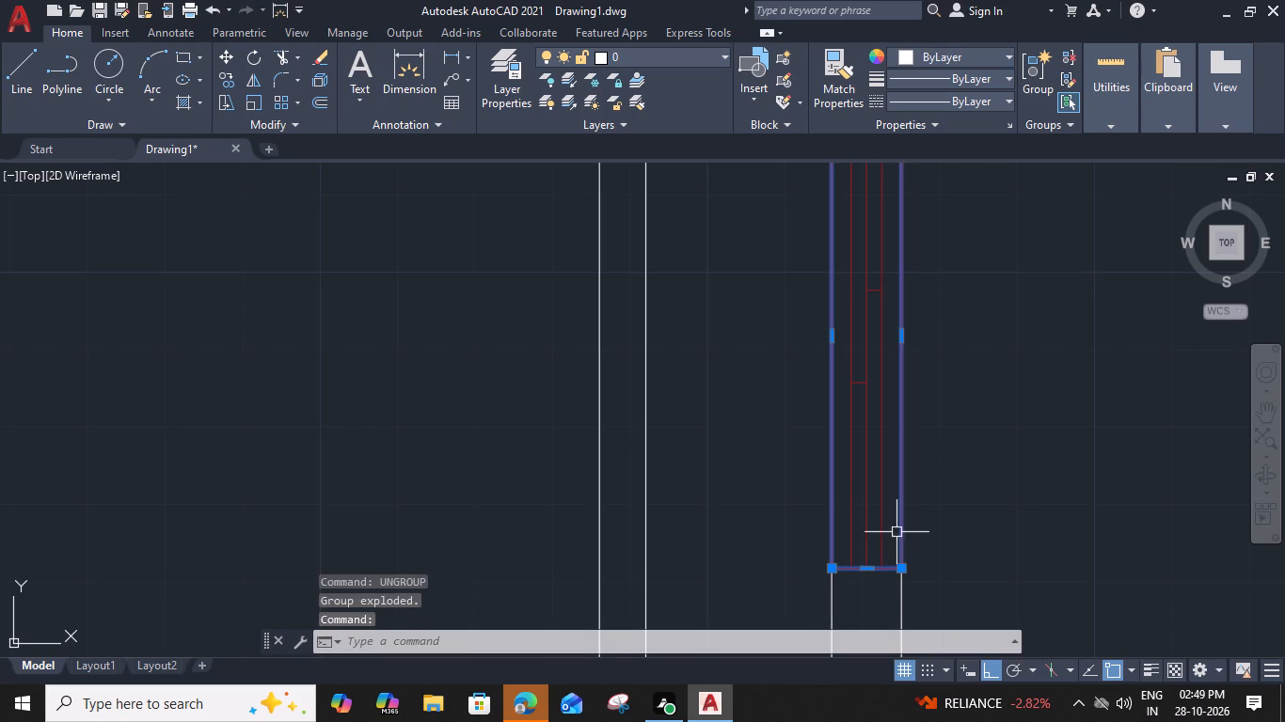
left_click(999, 62)
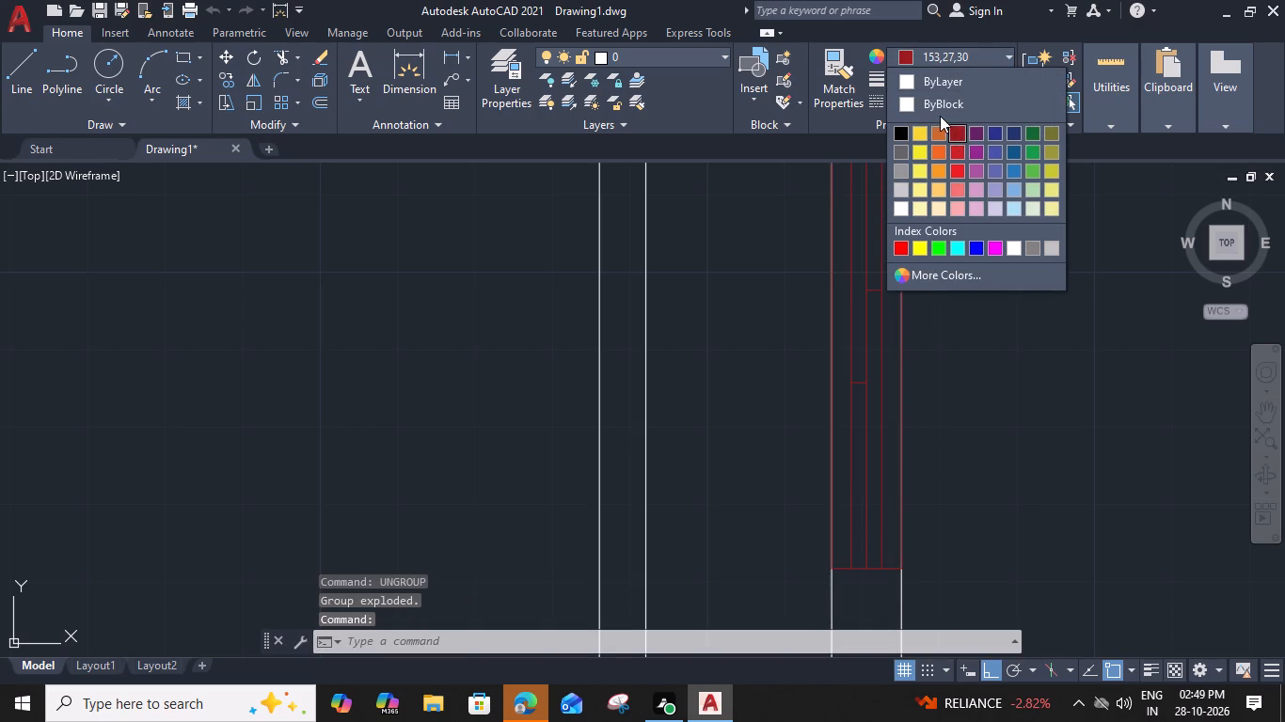
left_click(944, 86)
key("Escape")
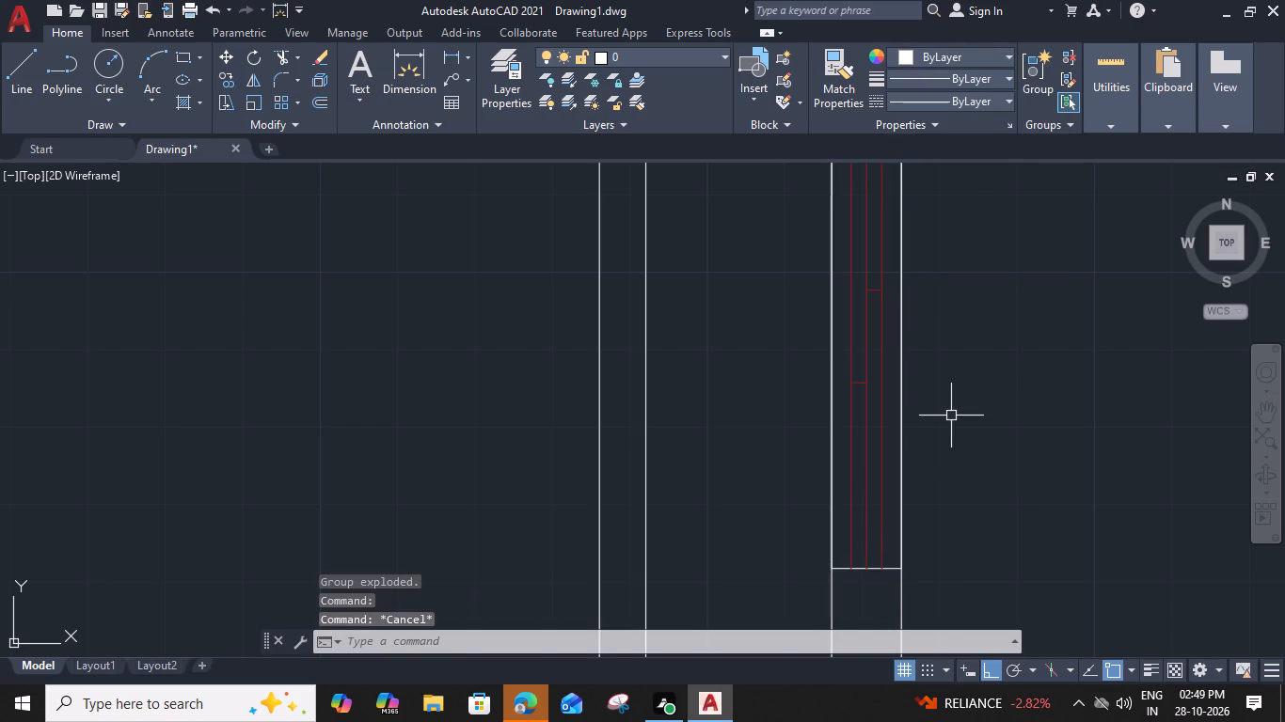
Trim the window's left inner line below the lower short line and its right inner line above the upper short line.
type("tr")
key("space")
left_click(853, 463)
middle_click_drag(873, 233, 868, 231)
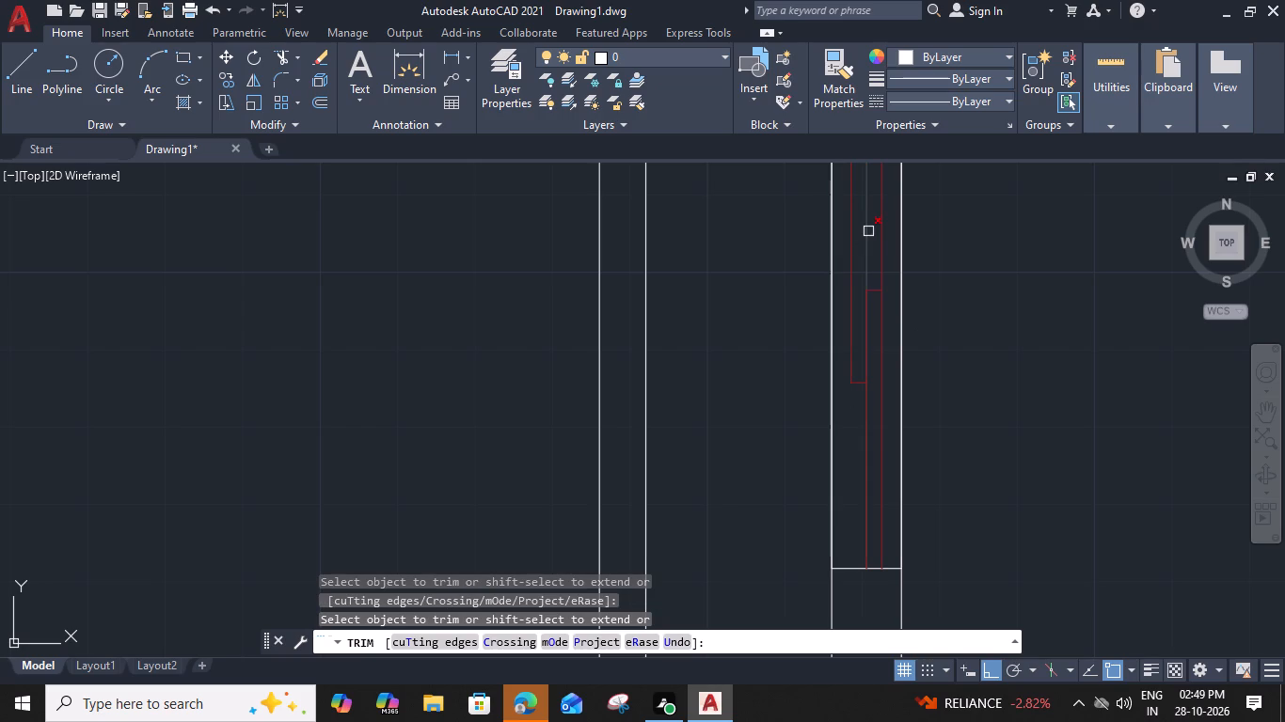
middle_click_drag(868, 231, 862, 316)
left_click(872, 280)
key("Escape")
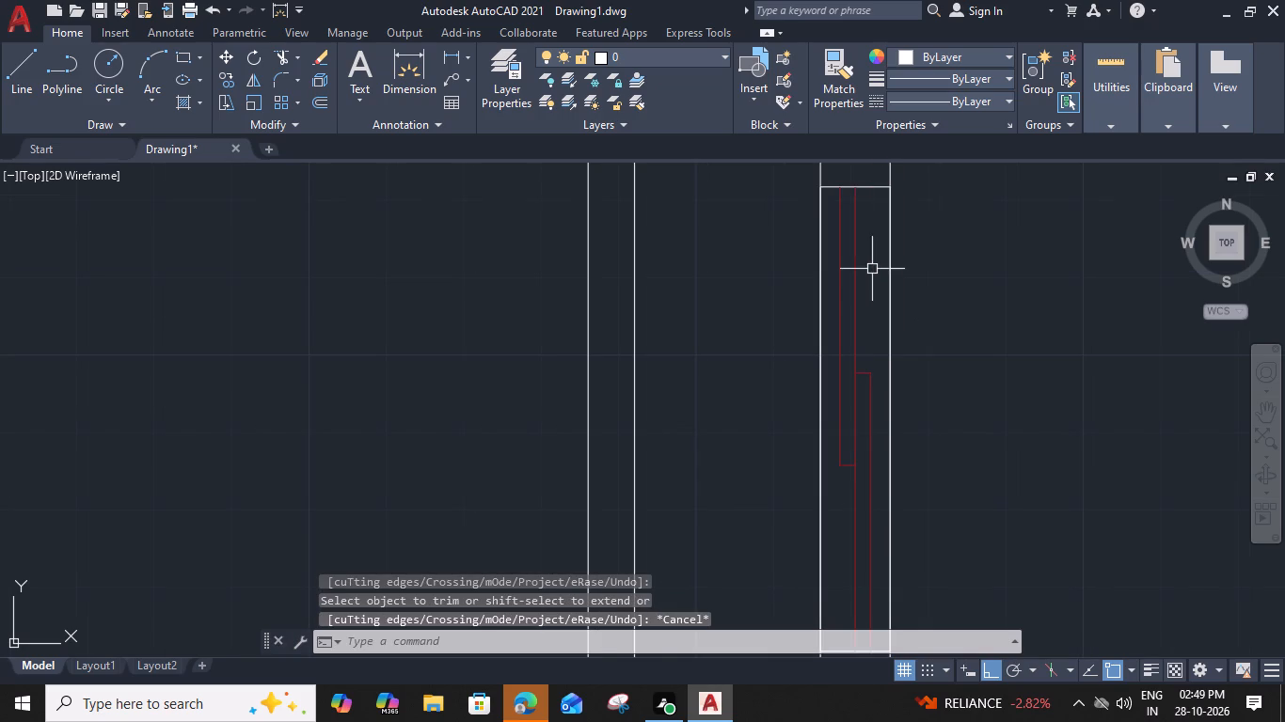
Group the window's outer rectangle and its trimmed inner lines.
left_click(874, 172)
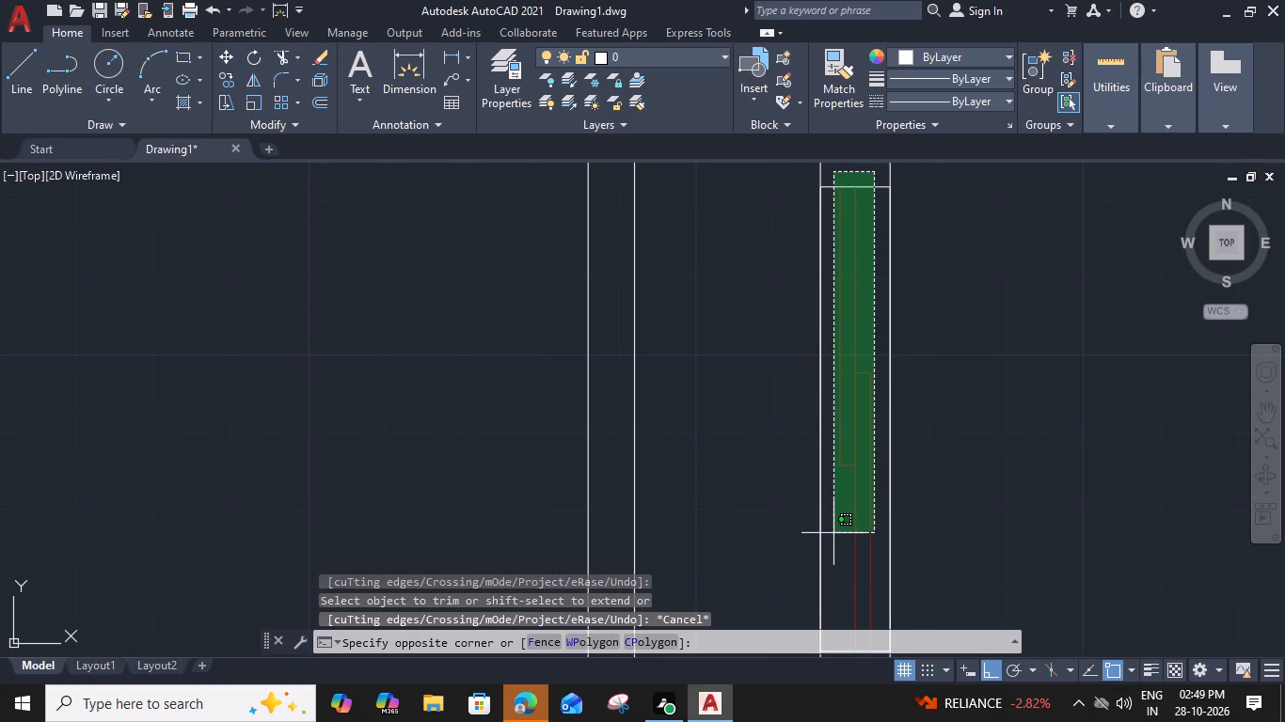
left_click(830, 537)
middle_click_drag(834, 559, 830, 451)
type("g")
key("space")
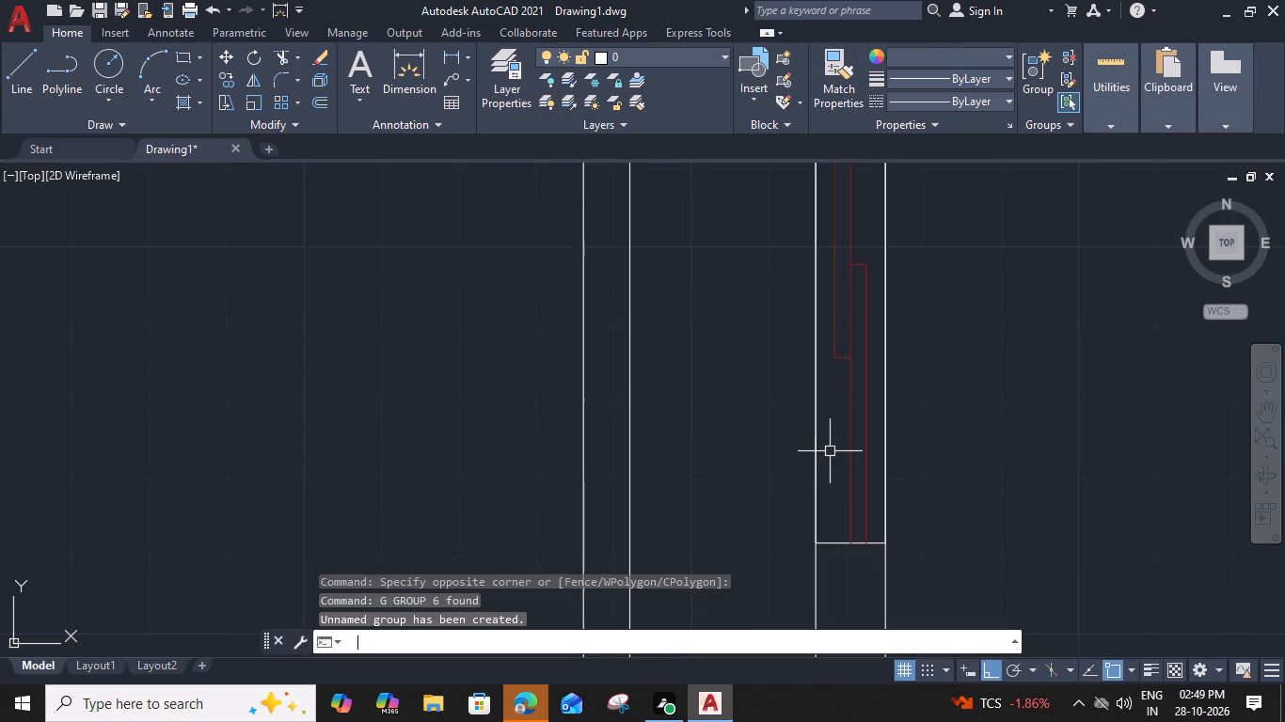
Copy the window group down the left outer wall to the second room from the top, using its right-edge midpoint as base.
scroll(830, 451, "down", 1)
left_click(856, 344)
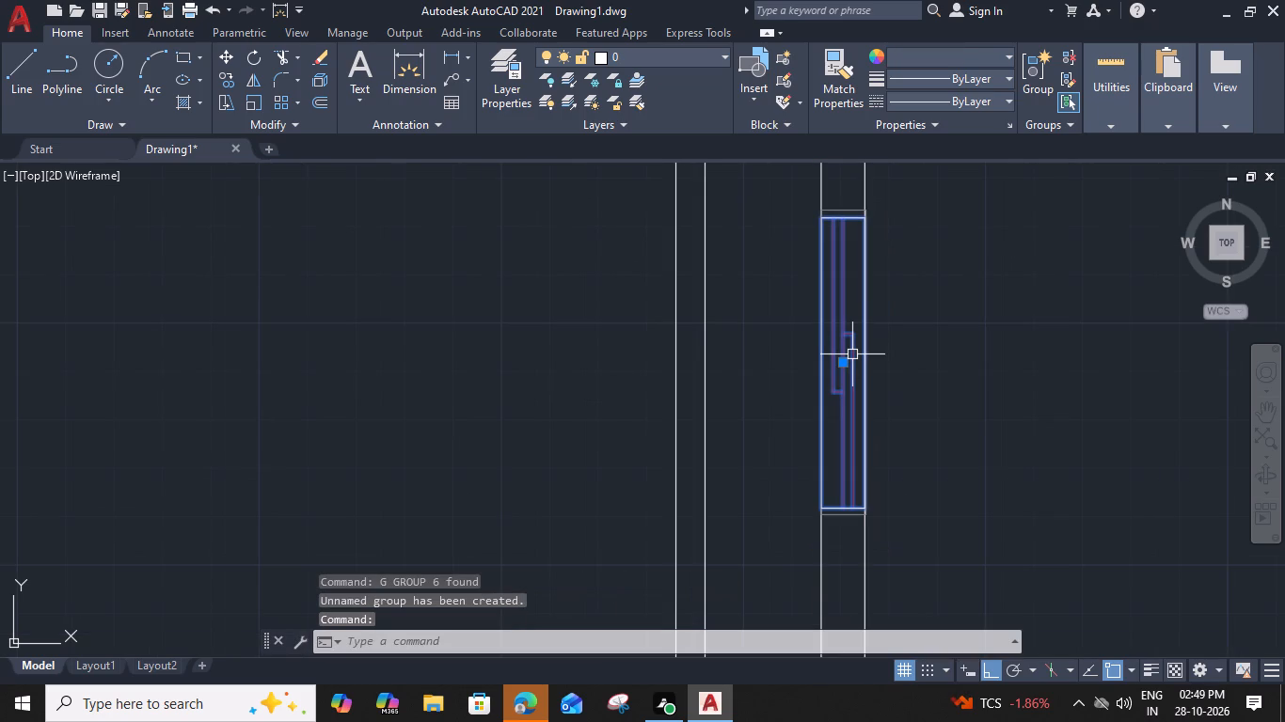
type("co")
key("space")
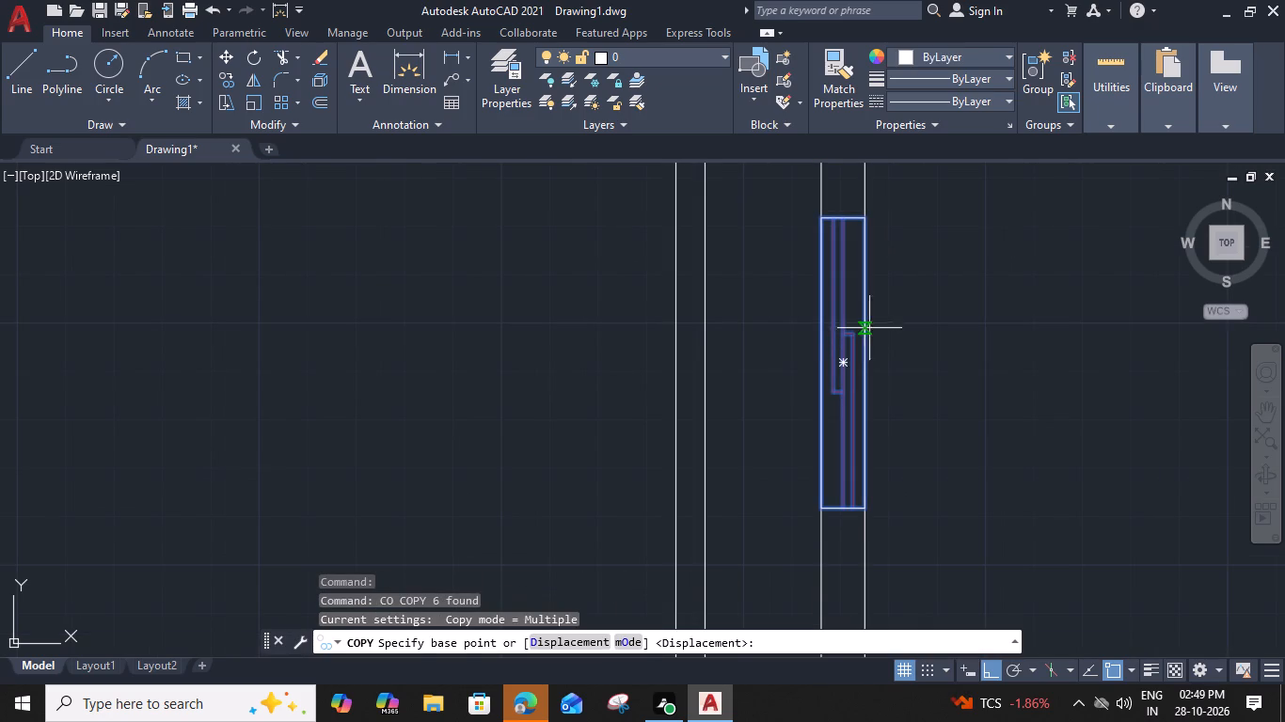
left_click(865, 362)
scroll(864, 458, "down", 3)
middle_click_drag(861, 475, 872, 296)
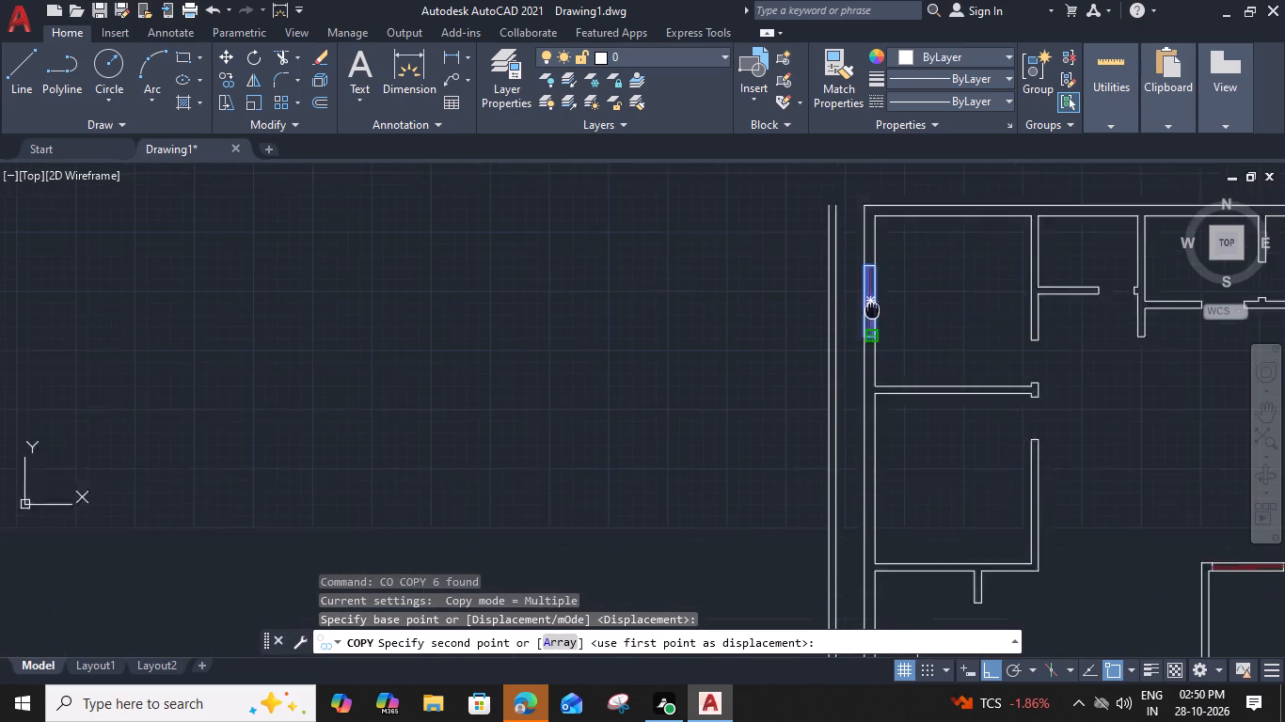
middle_click_drag(872, 296, 872, 290)
left_click(880, 437)
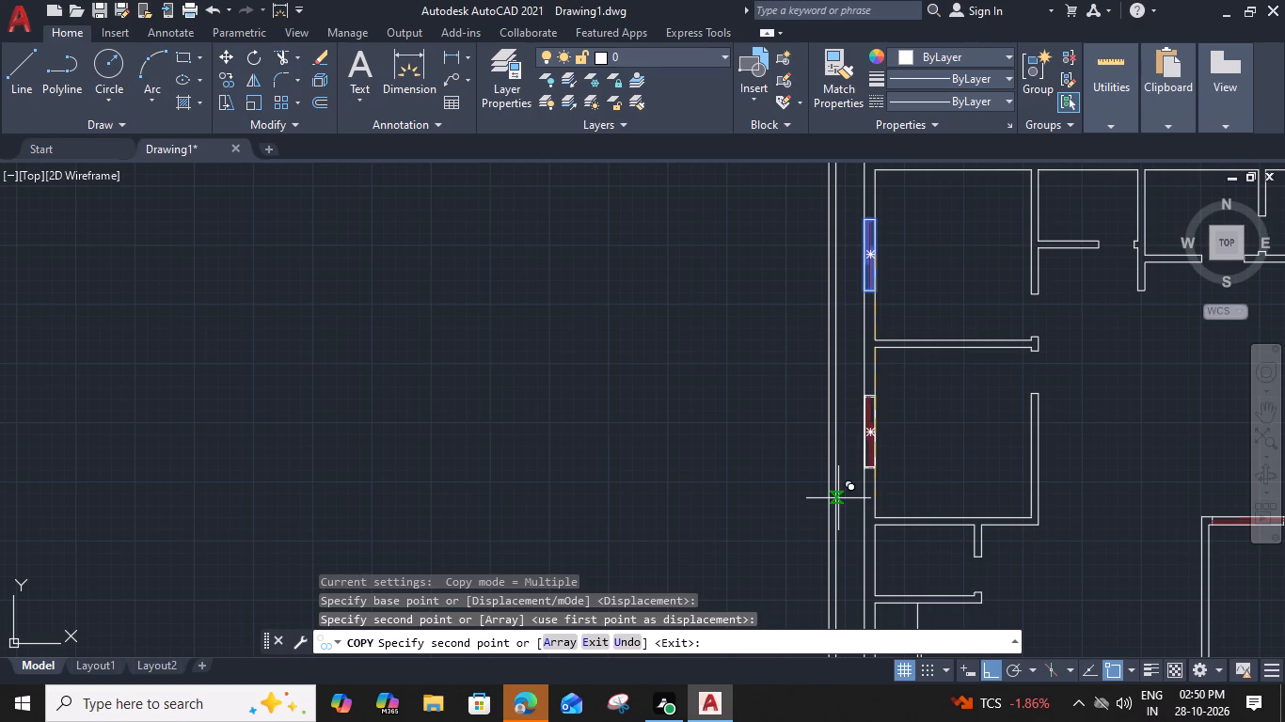
Place another window copy in the left outer wall at the lowest left-hand room, and finish copying.
scroll(845, 529, "down", 1)
middle_click_drag(902, 525, 902, 512)
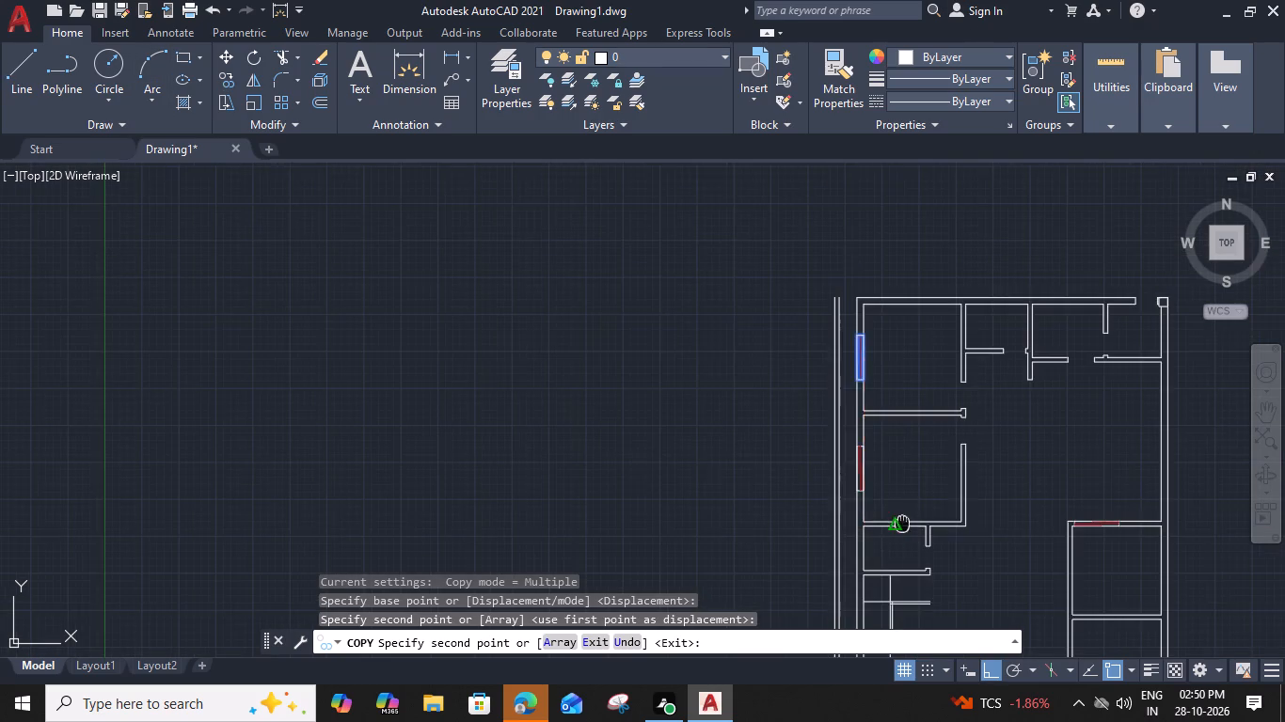
middle_click_drag(902, 512, 893, 290)
scroll(862, 513, "up", 2)
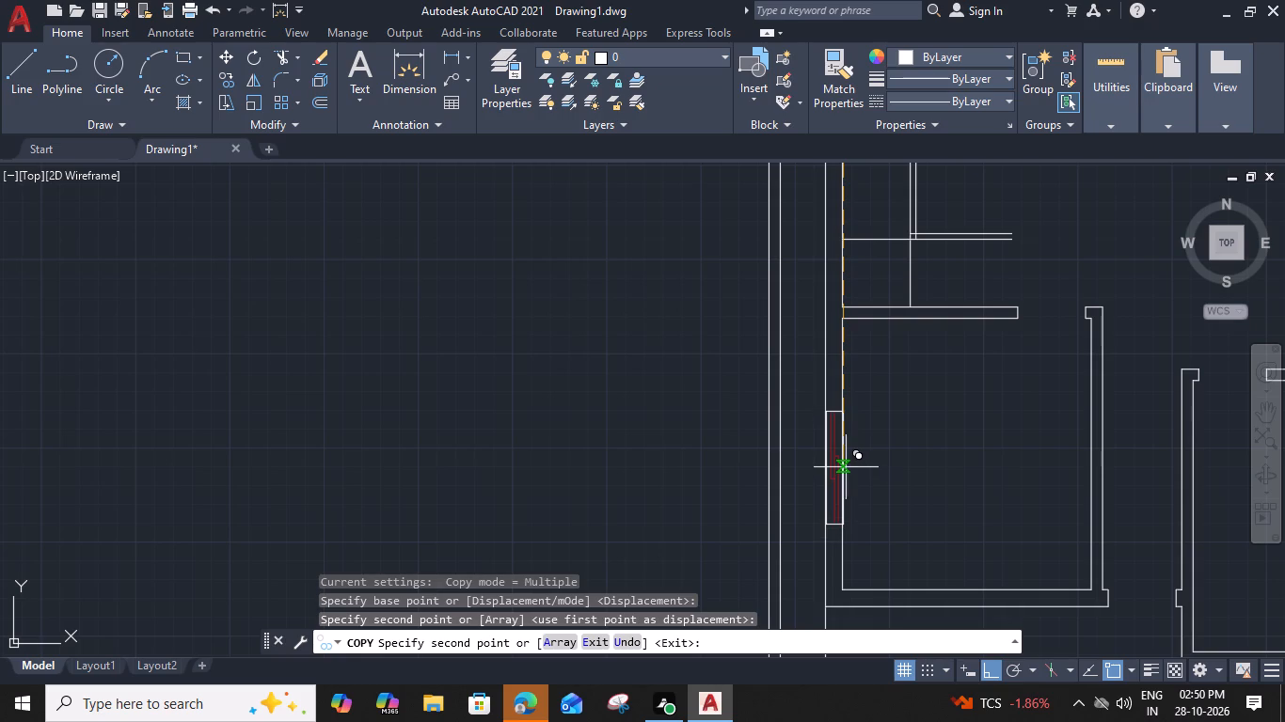
left_click(841, 452)
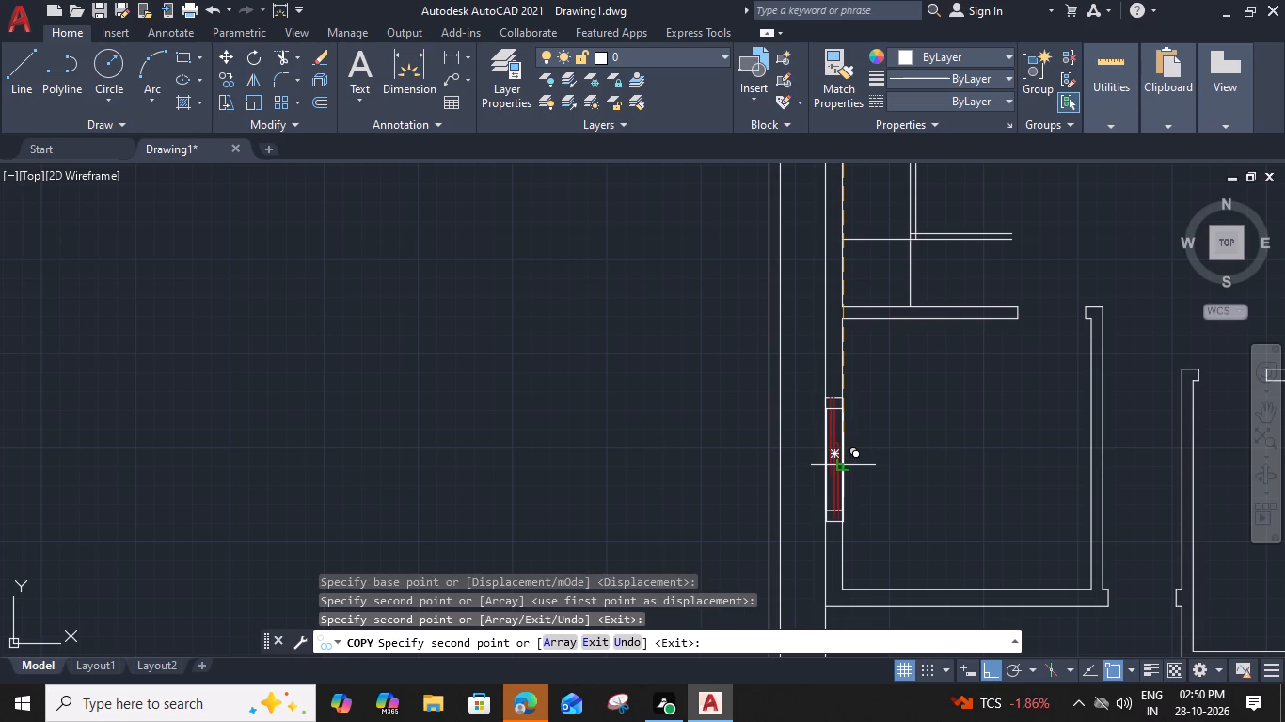
key("Escape")
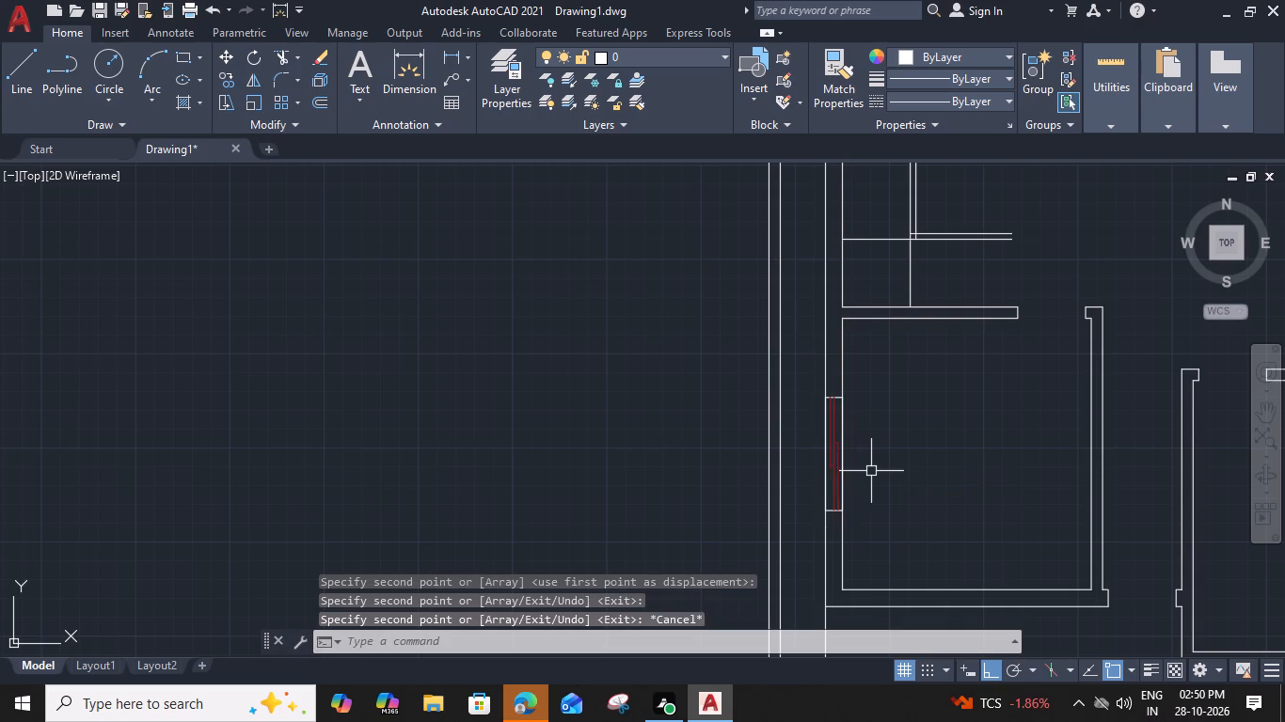
Copy the lowest left-wall window horizontally into the open space of the adjoining room.
left_click(836, 505)
type("co")
key("space")
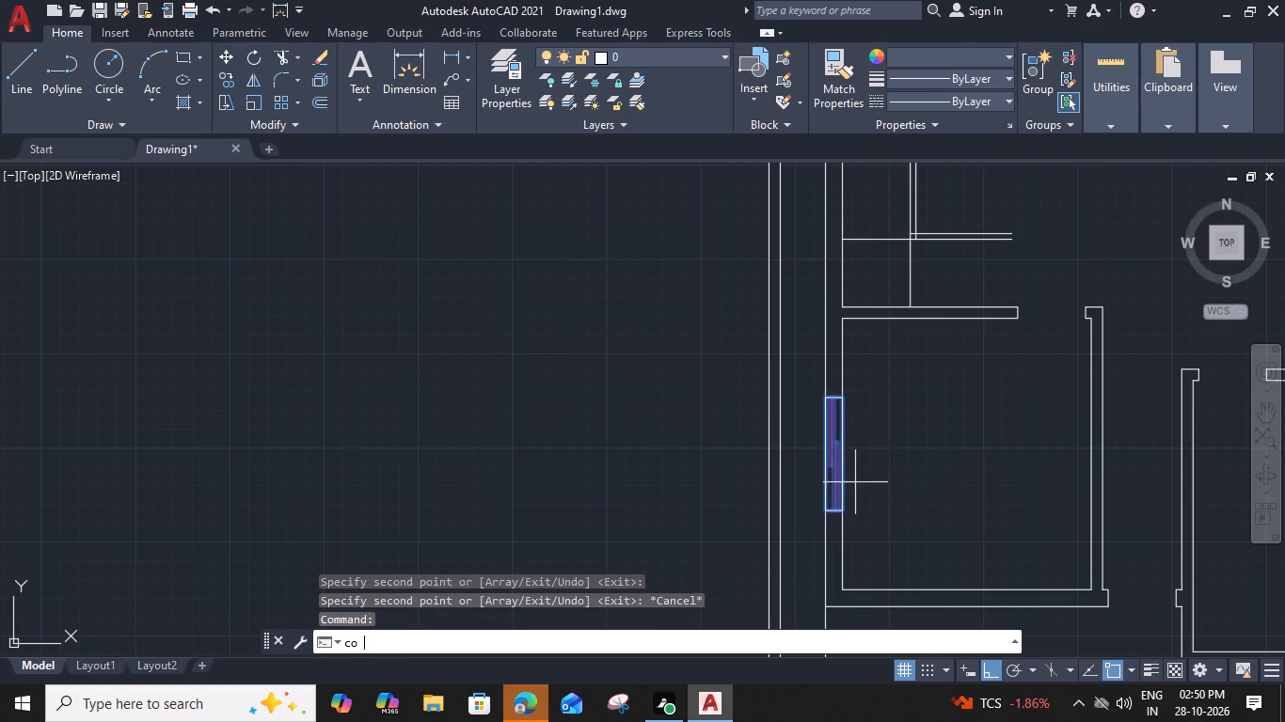
left_click(847, 455)
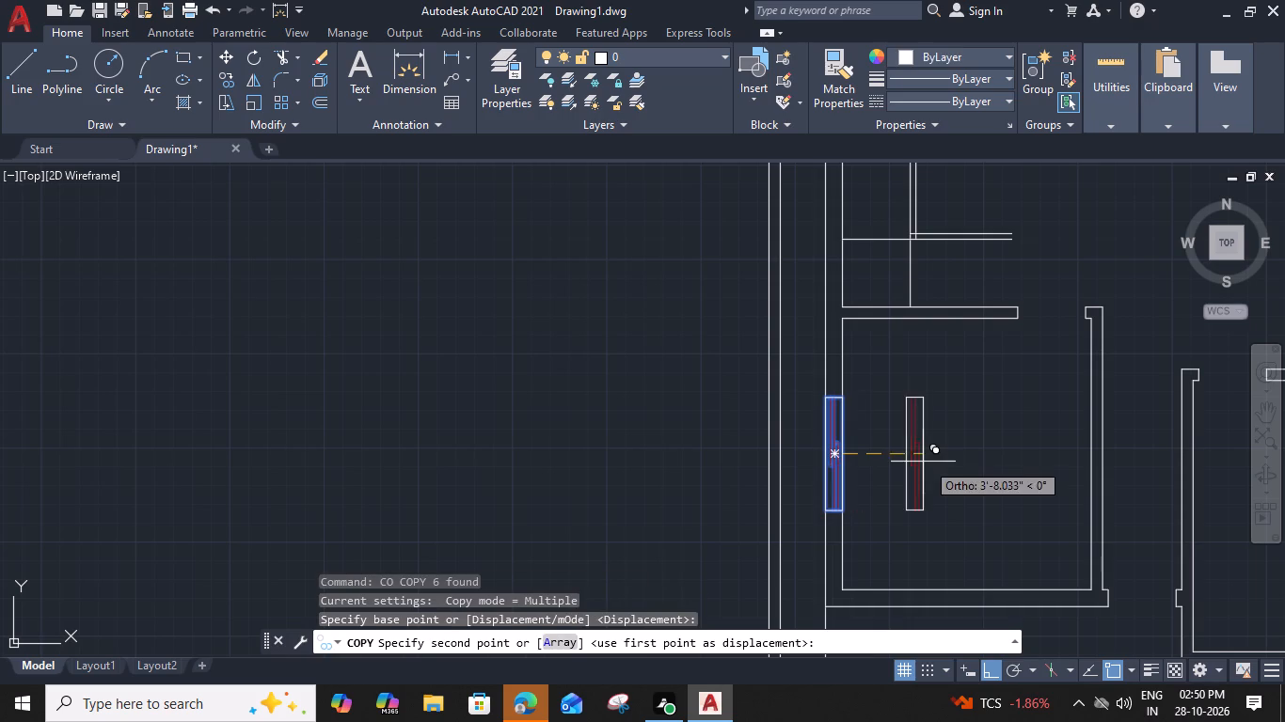
left_click(954, 467)
key("Escape")
Rotate the copied window 90° clockwise about its upper right corner so it lies horizontally.
left_click(986, 378)
left_click(872, 463)
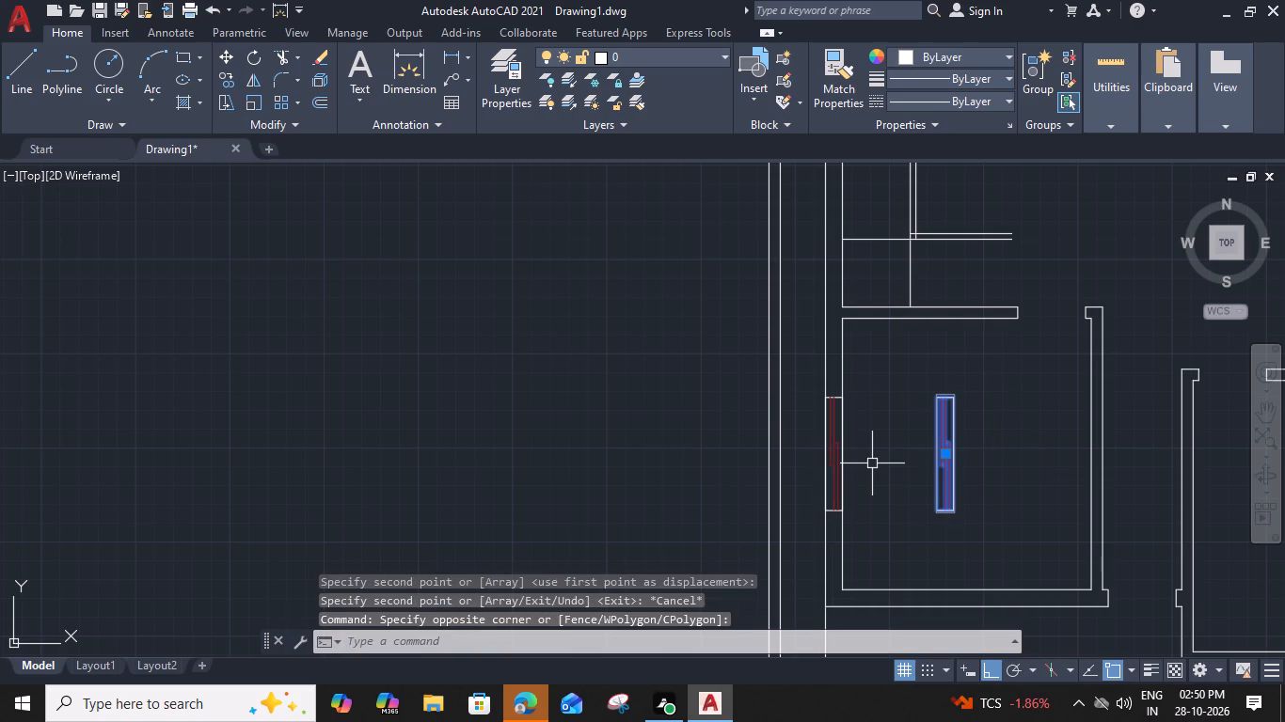
type("ro")
key("space")
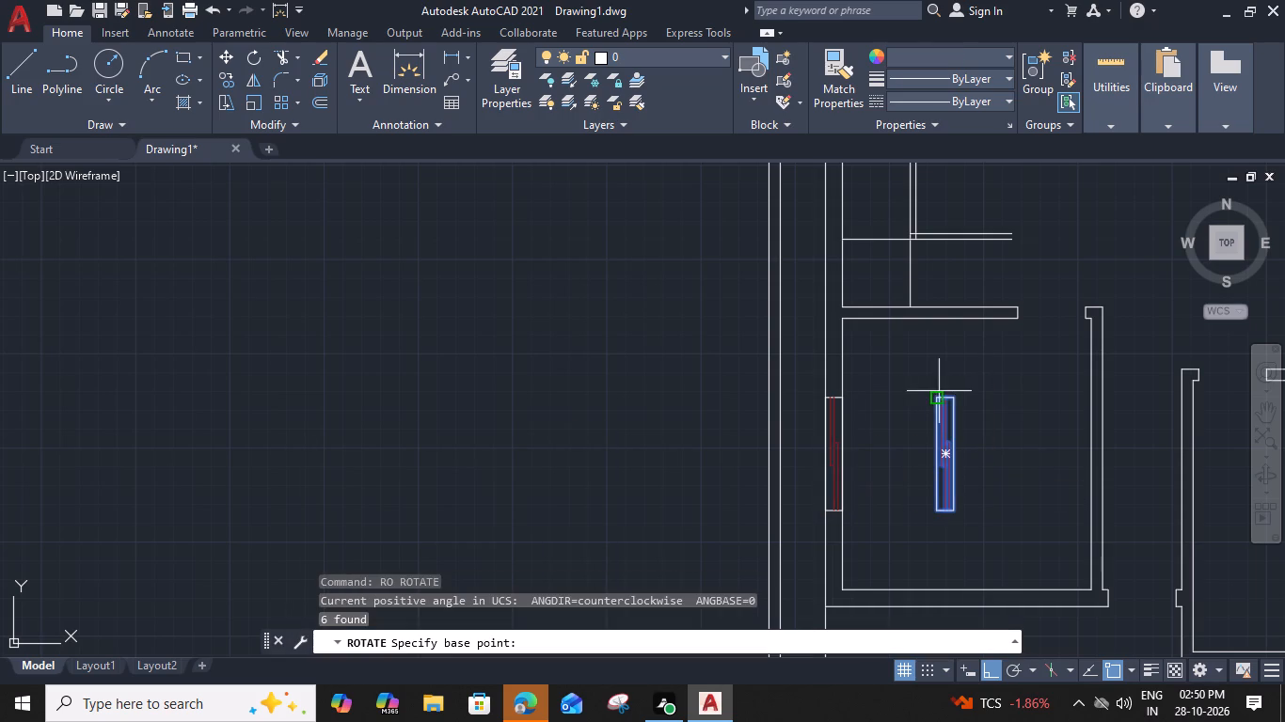
left_click(955, 400)
scroll(954, 420, "up", 3)
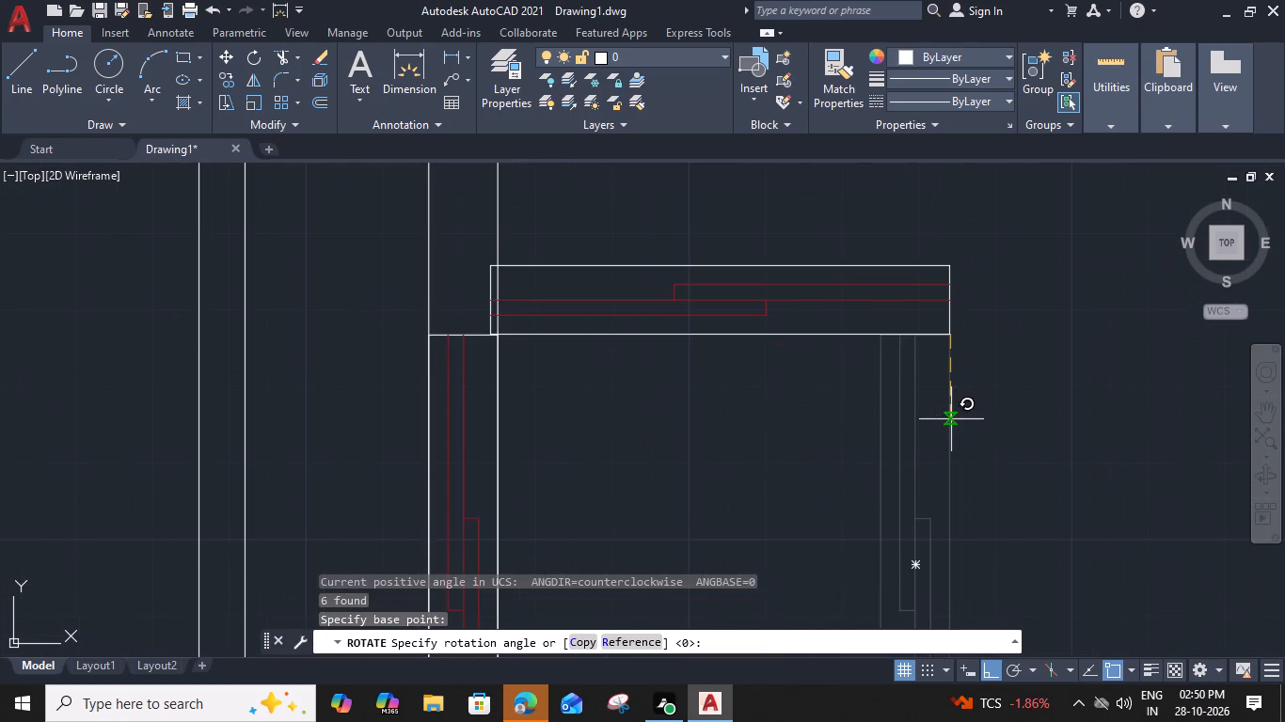
left_click(951, 419)
Move the horizontal window from its long-edge midpoint into the bottom wall of the lower room right of the passage.
scroll(953, 408, "down", 3)
left_click(900, 389)
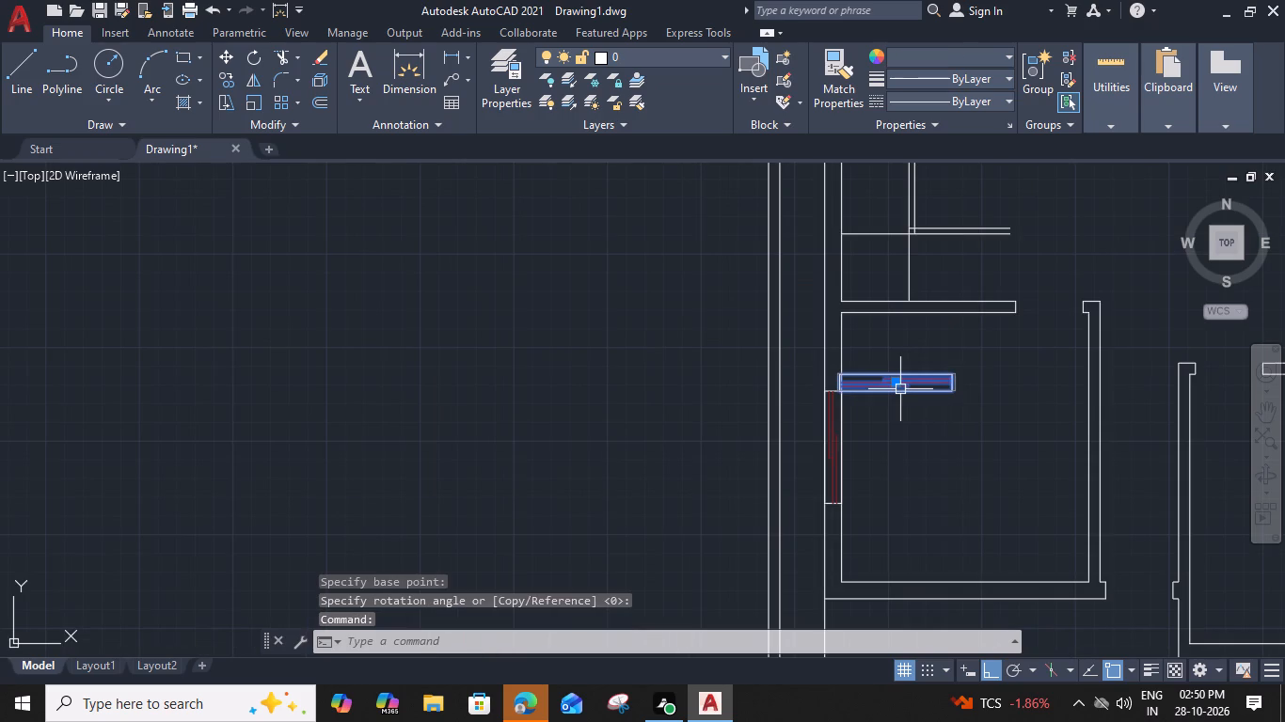
type("m")
key("space")
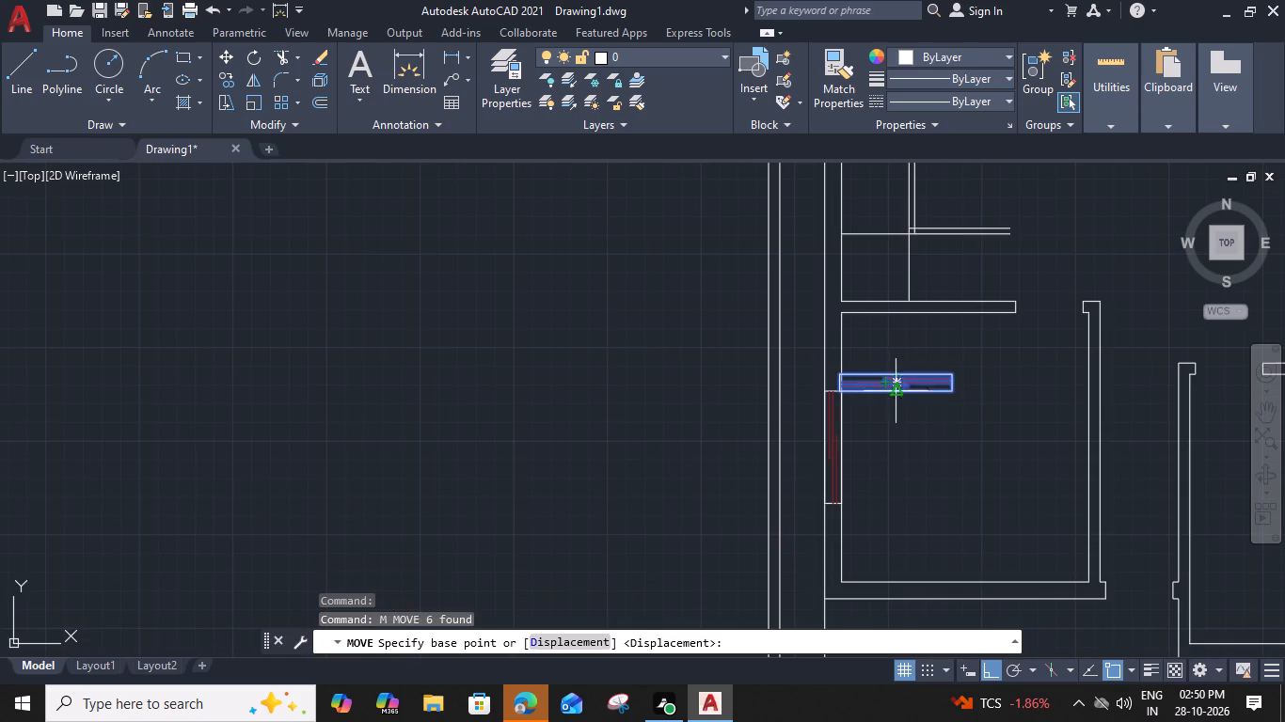
left_click(895, 369)
scroll(918, 474, "down", 2)
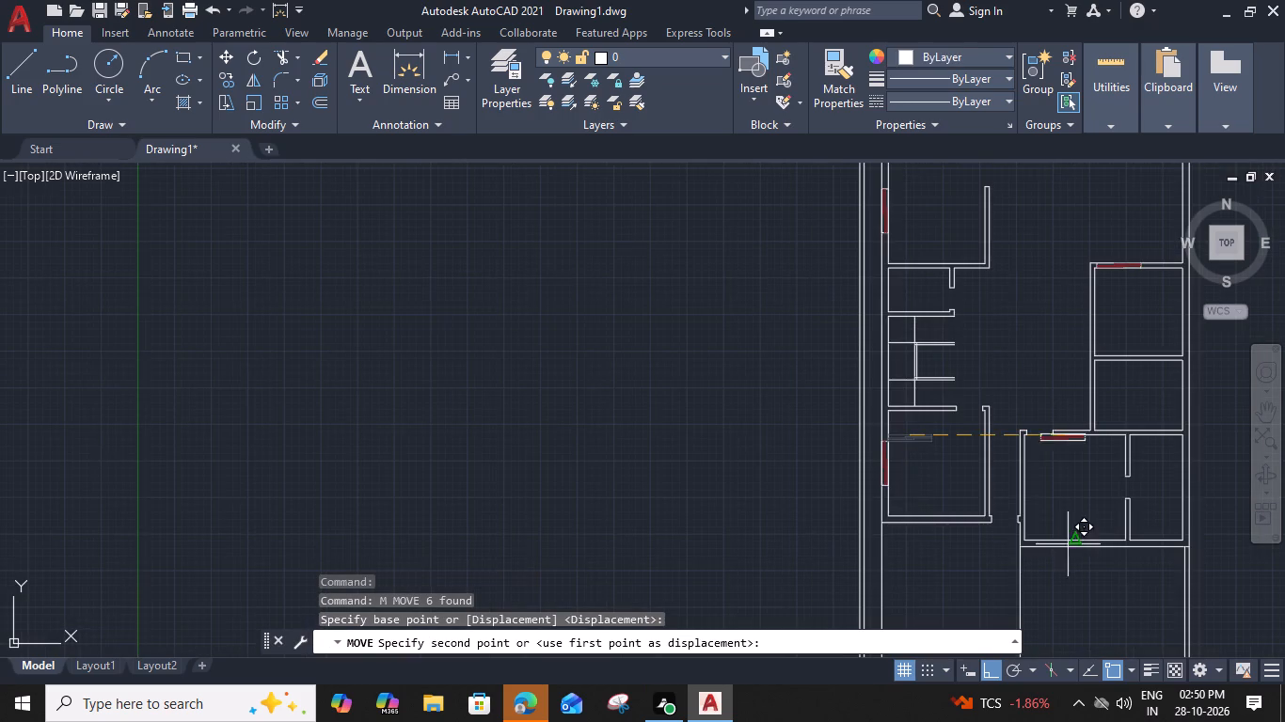
scroll(1070, 545, "up", 1)
left_click(1079, 538)
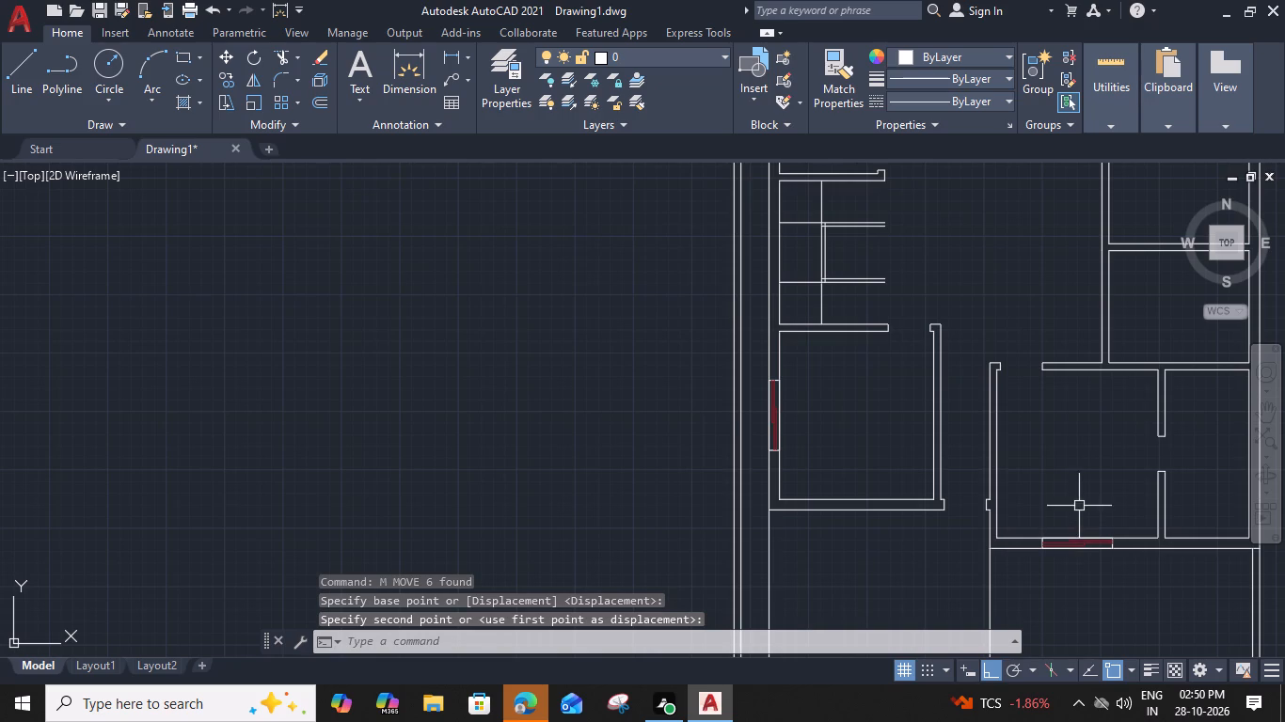
Copy the horizontal window straight up into the top outer wall, at the small room near that wall's right end.
scroll(1082, 539, "up", 1)
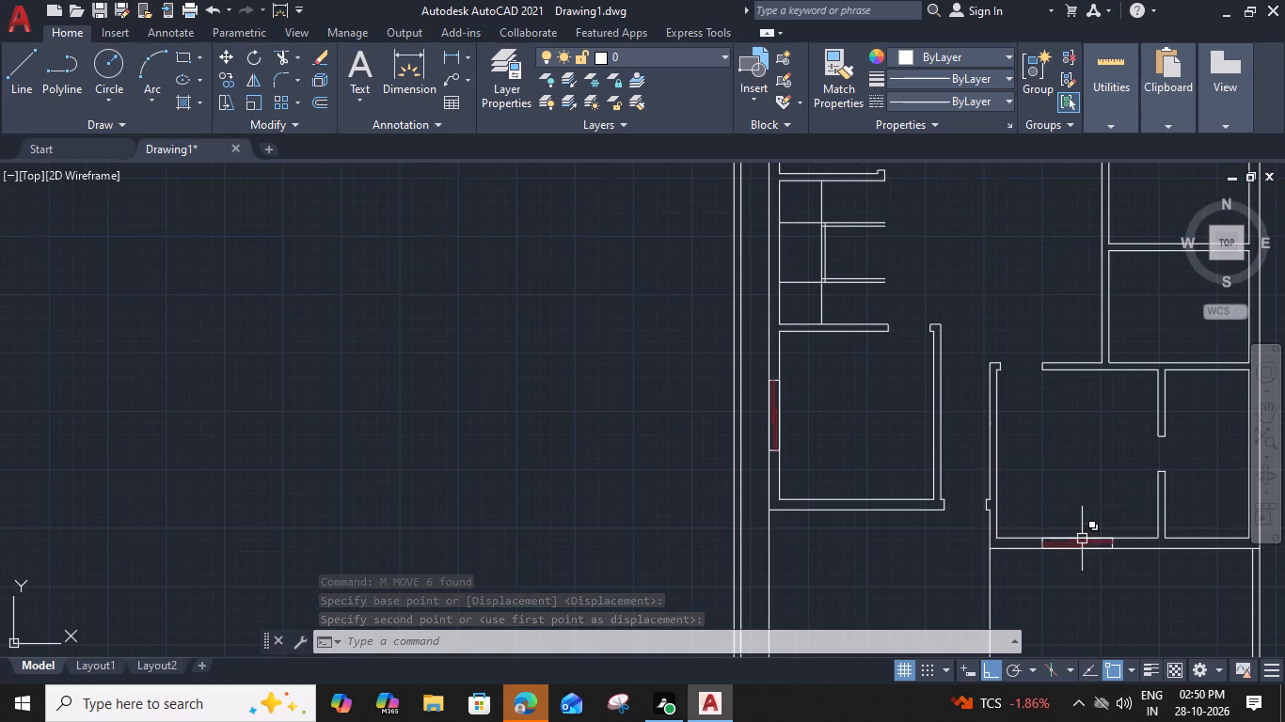
scroll(1082, 539, "up", 1)
middle_click_drag(1108, 435, 859, 391)
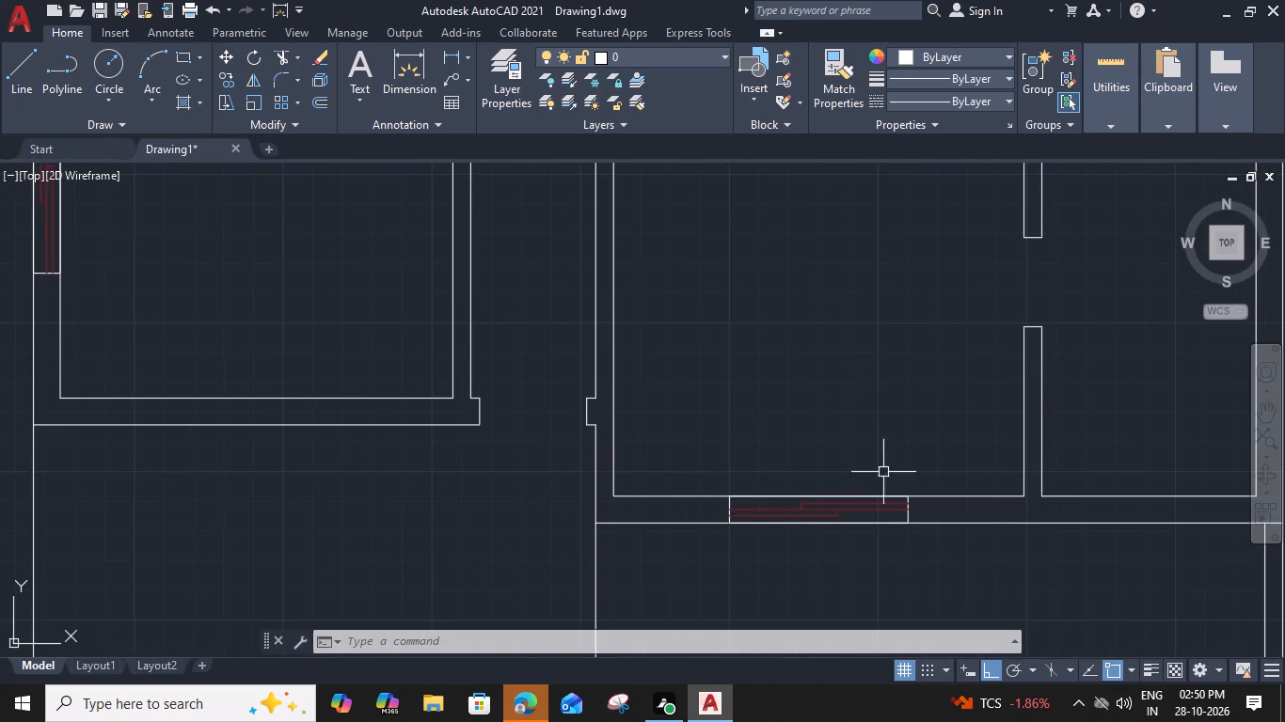
left_click(838, 509)
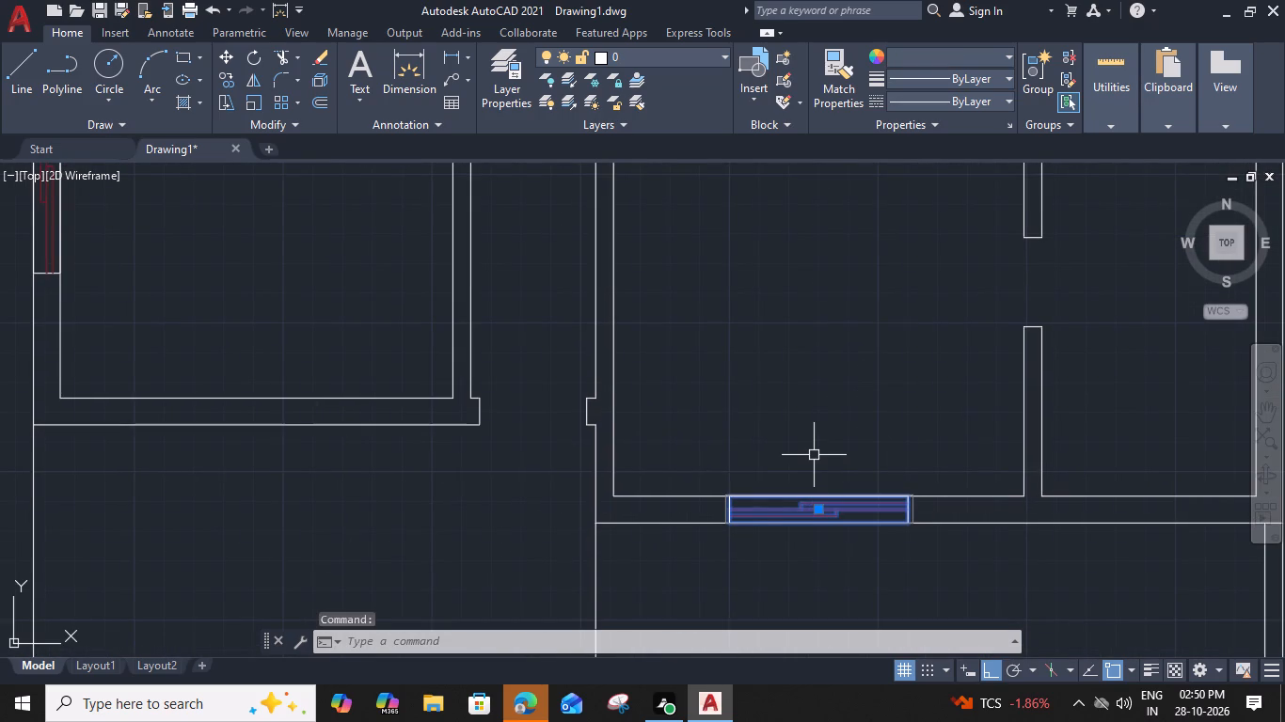
type("co")
key("space")
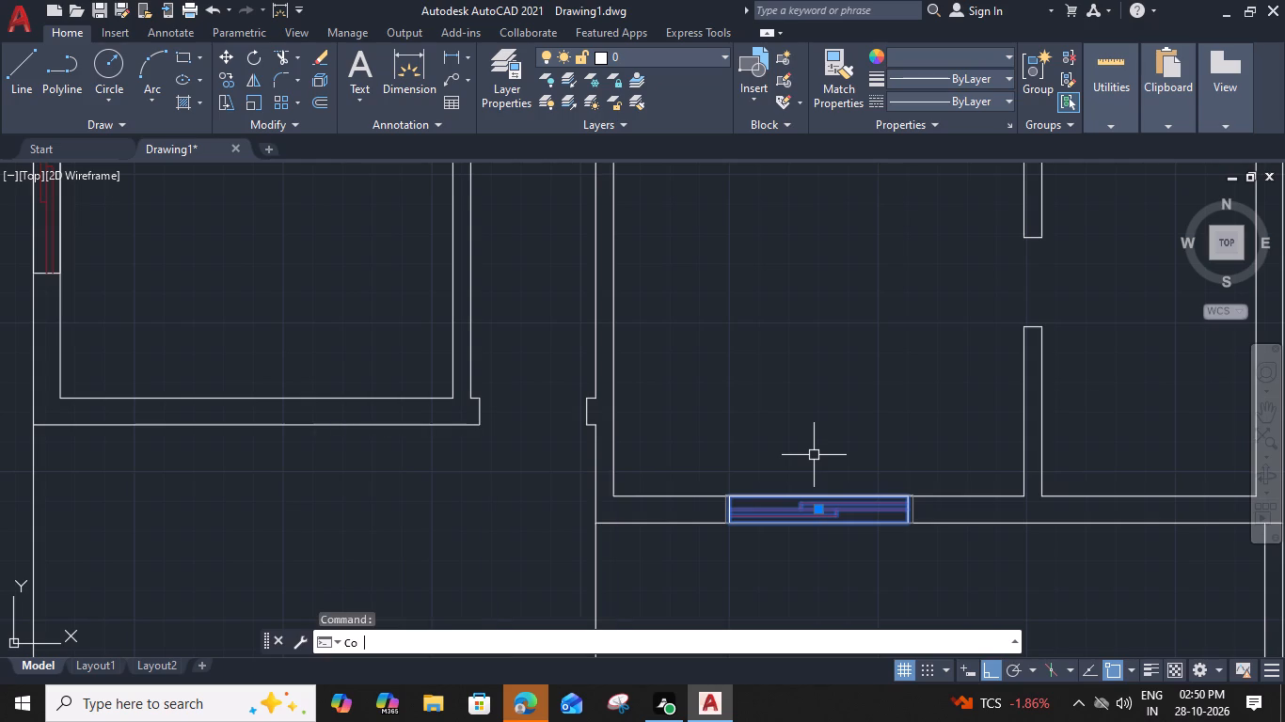
left_click(816, 527)
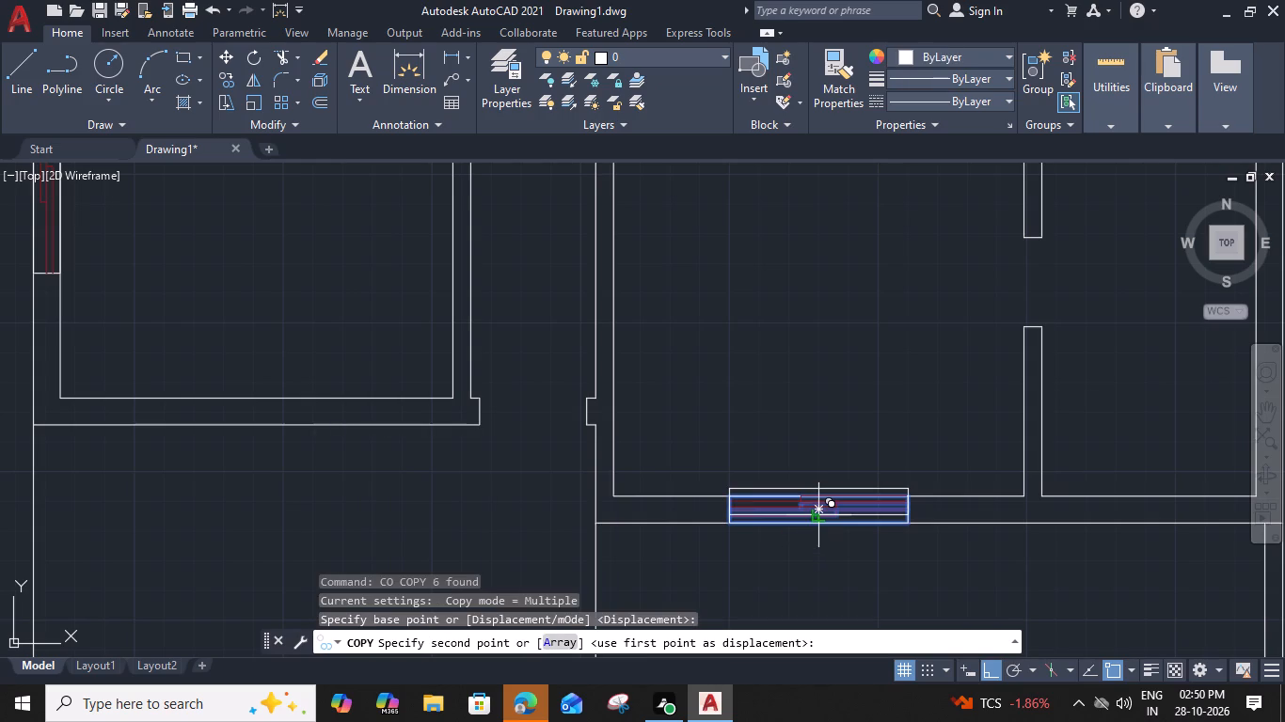
scroll(789, 304, "down", 3)
middle_click_drag(791, 317, 790, 653)
middle_click_drag(832, 293, 810, 383)
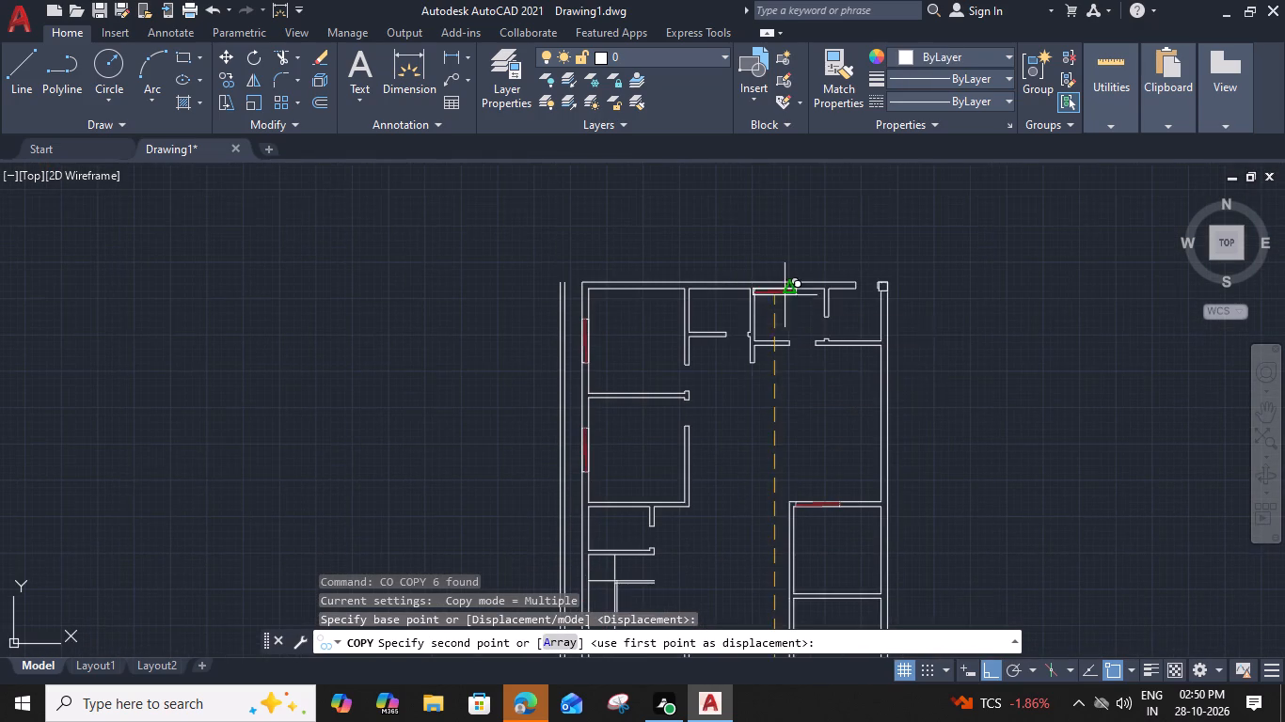
scroll(785, 295, "up", 2)
left_click(799, 282)
scroll(803, 452, "down", 1)
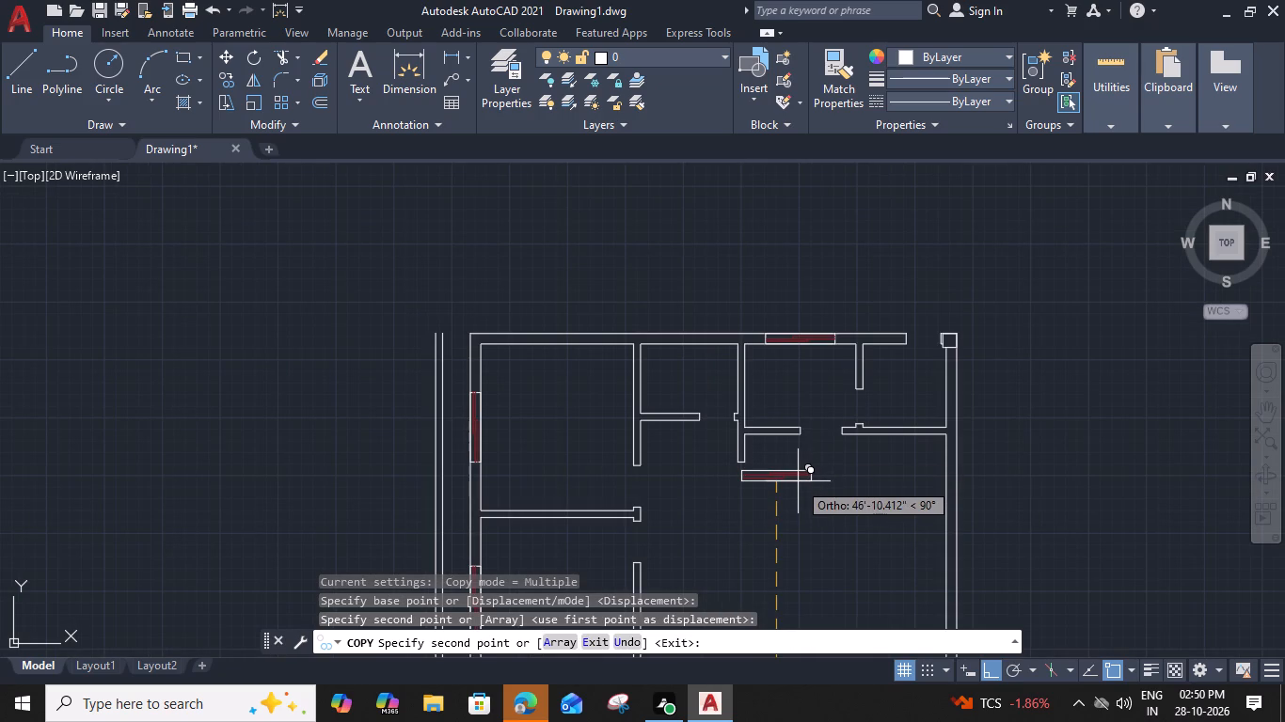
middle_click_drag(785, 531, 828, 336)
key("Escape")
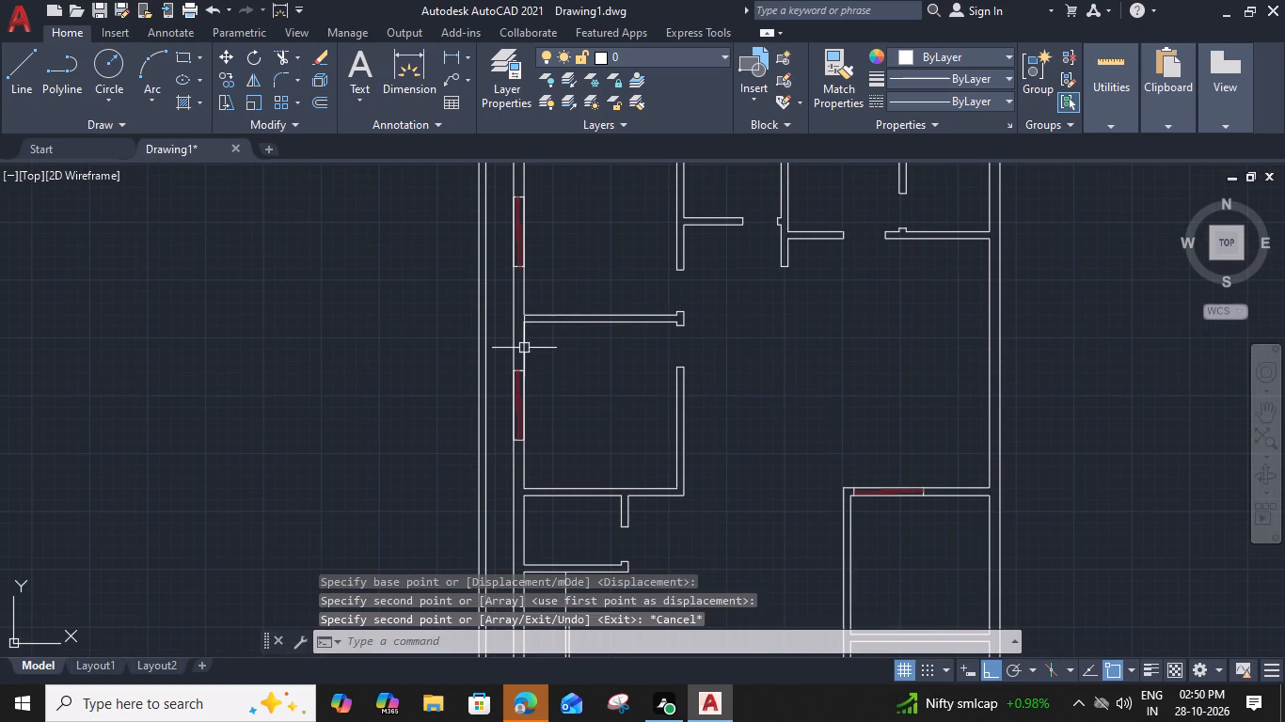
Copy the left-wall window of the second room straight across to the right outer wall, beside the large open room and beside the room below it.
scroll(522, 368, "up", 2)
left_click(503, 368)
type("co")
key("space")
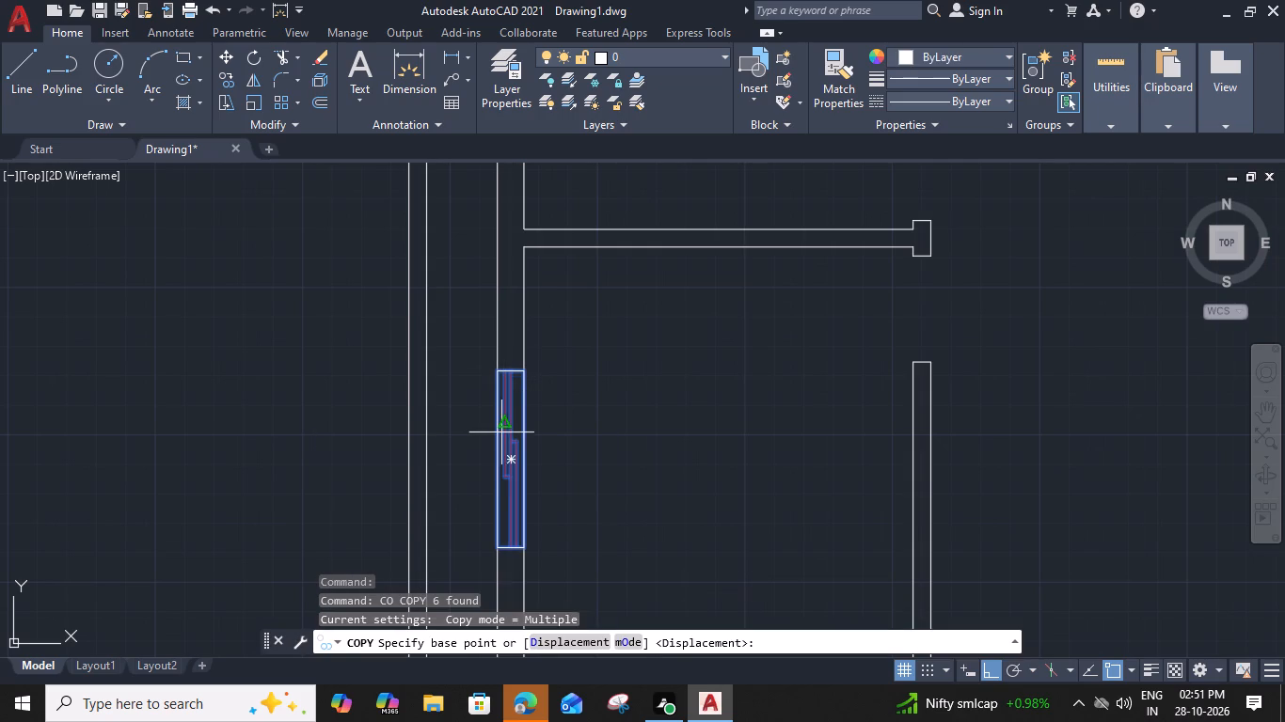
left_click(493, 454)
scroll(805, 446, "down", 2)
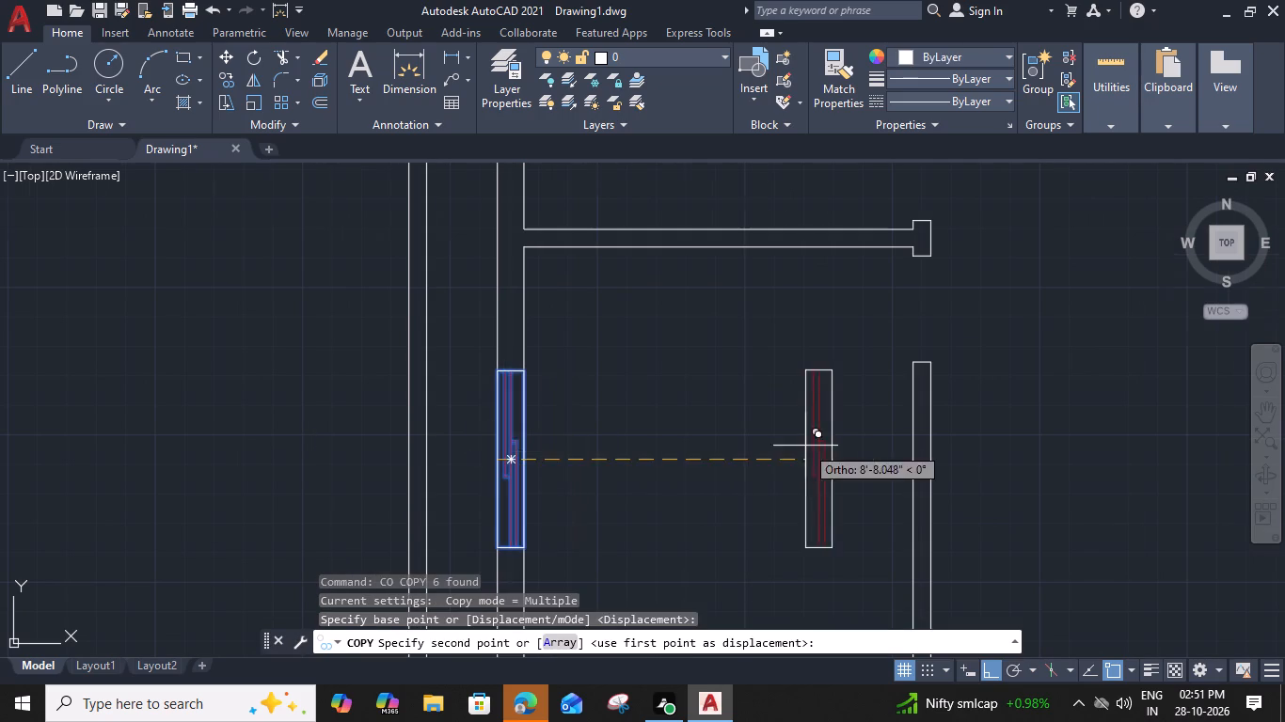
scroll(805, 446, "down", 1)
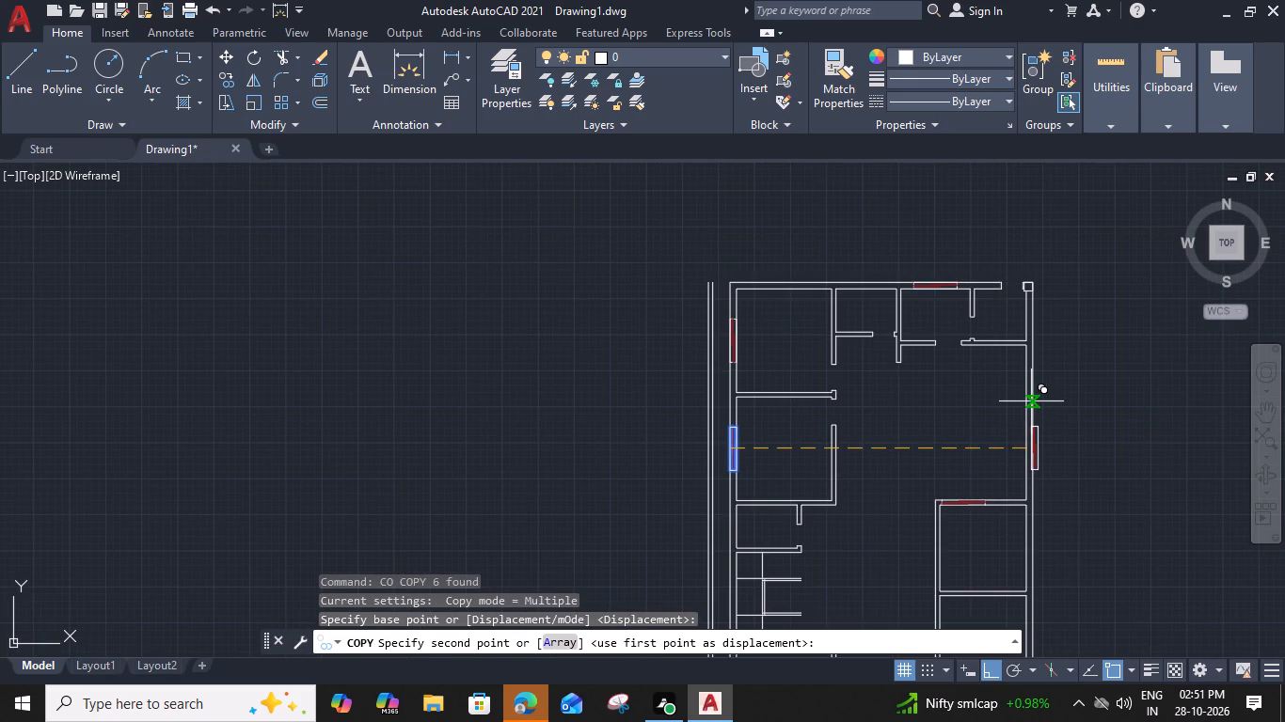
left_click(1026, 417)
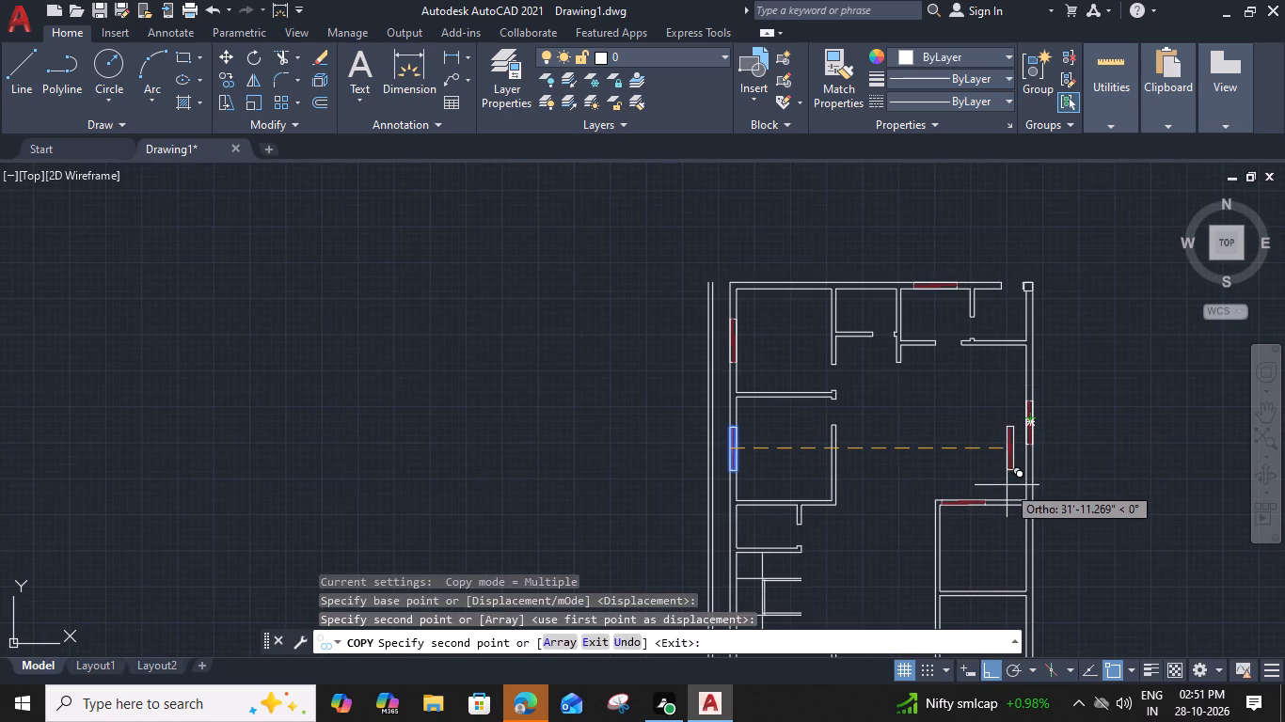
middle_click_drag(1003, 438, 995, 360)
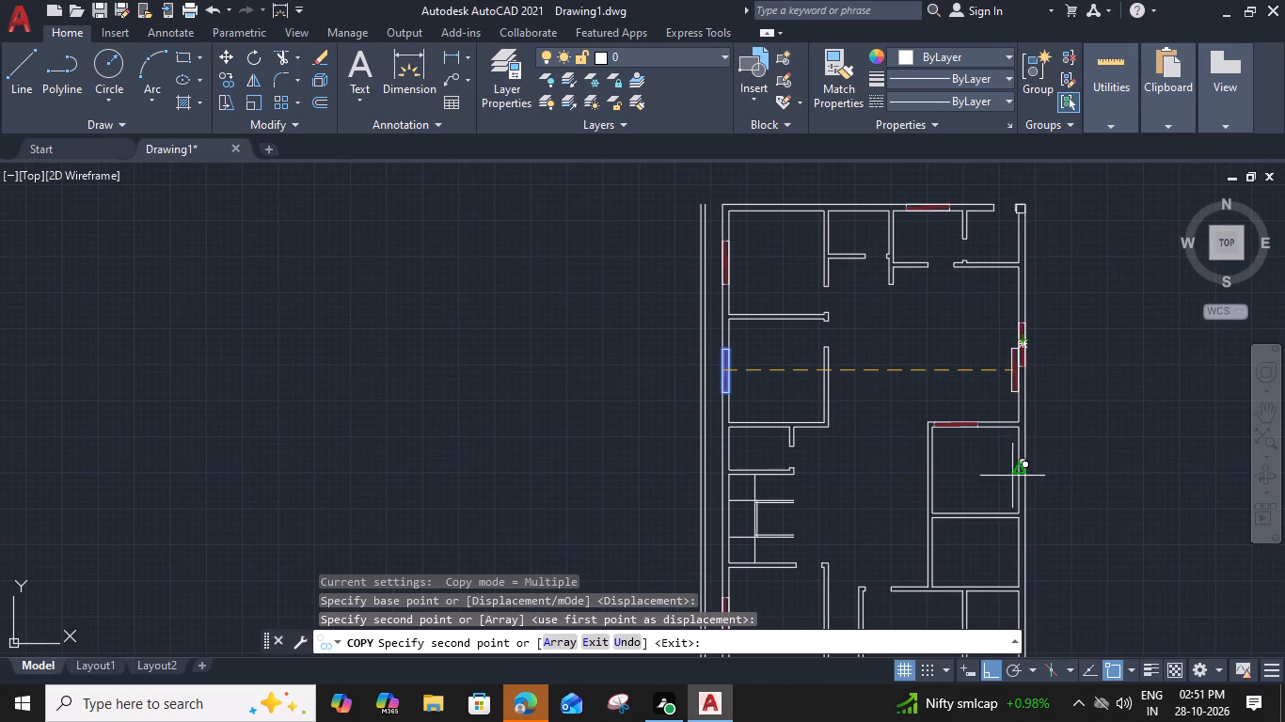
scroll(1017, 476, "up", 1)
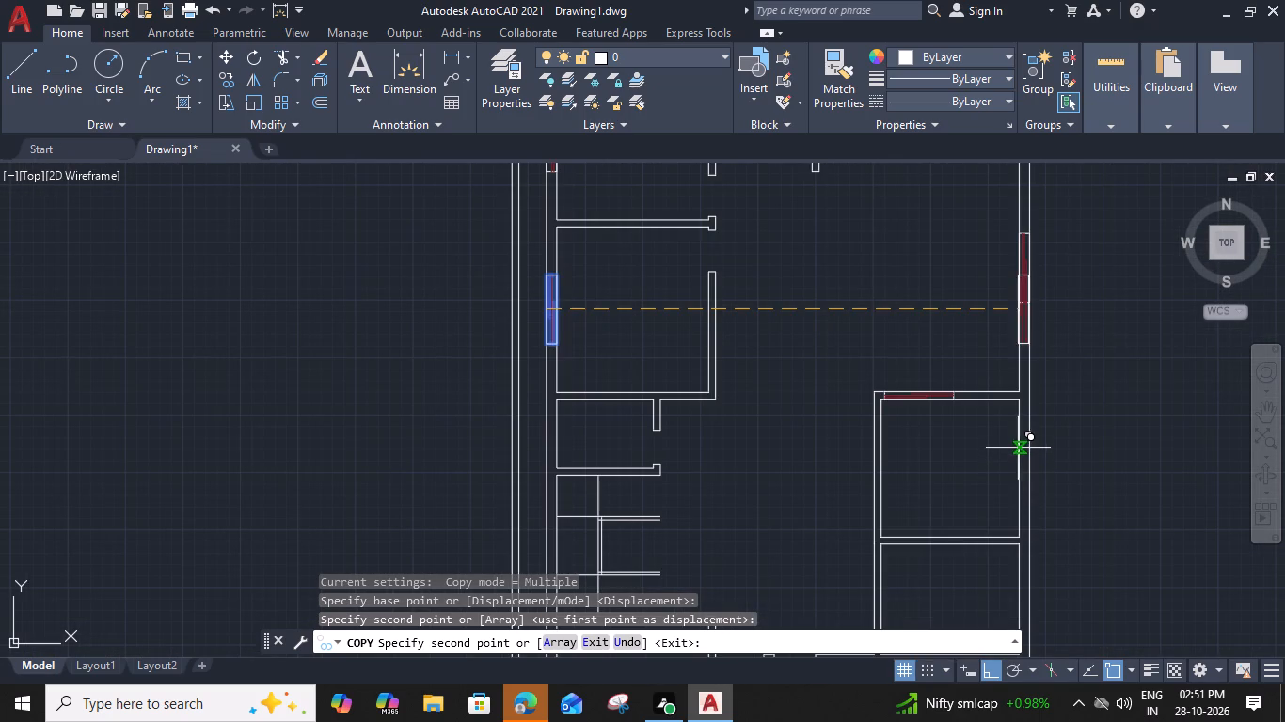
left_click(1021, 447)
key("Escape")
Move the lower copied window from its long-edge midpoint horizontally onto the inner face of the right outer wall.
left_click(1043, 456)
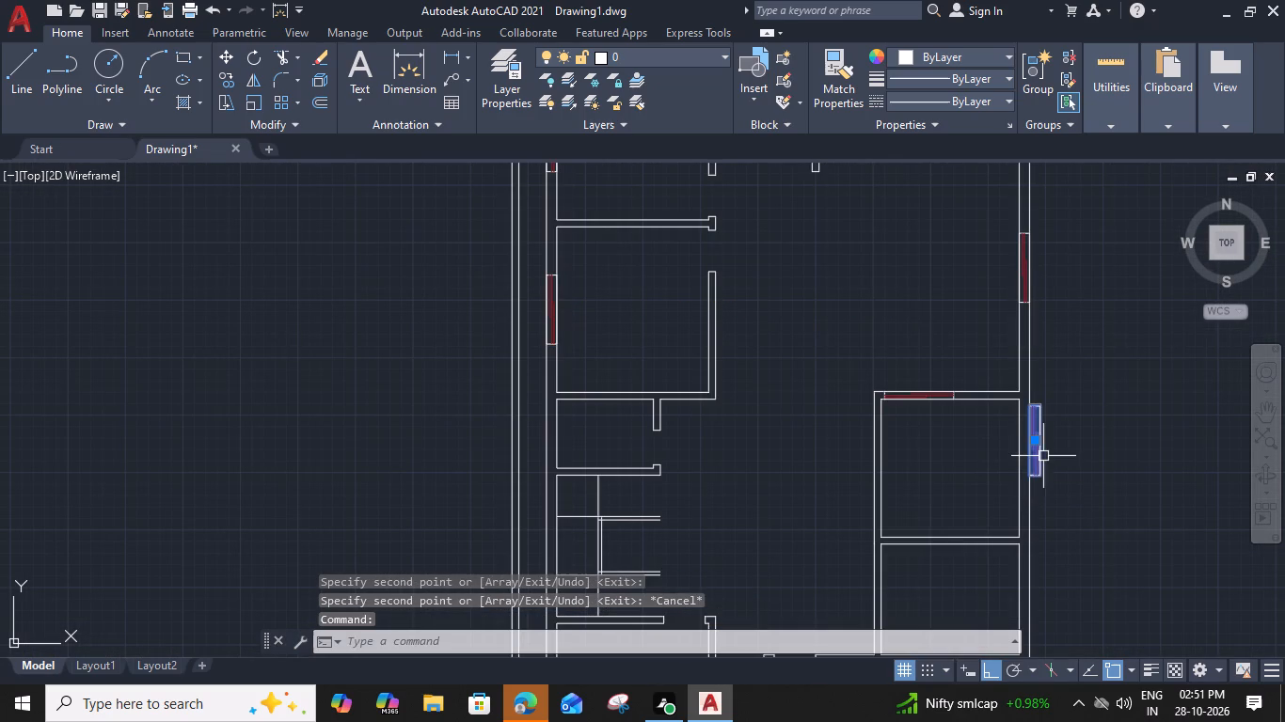
type("m")
key("space")
scroll(1018, 438, "up", 2)
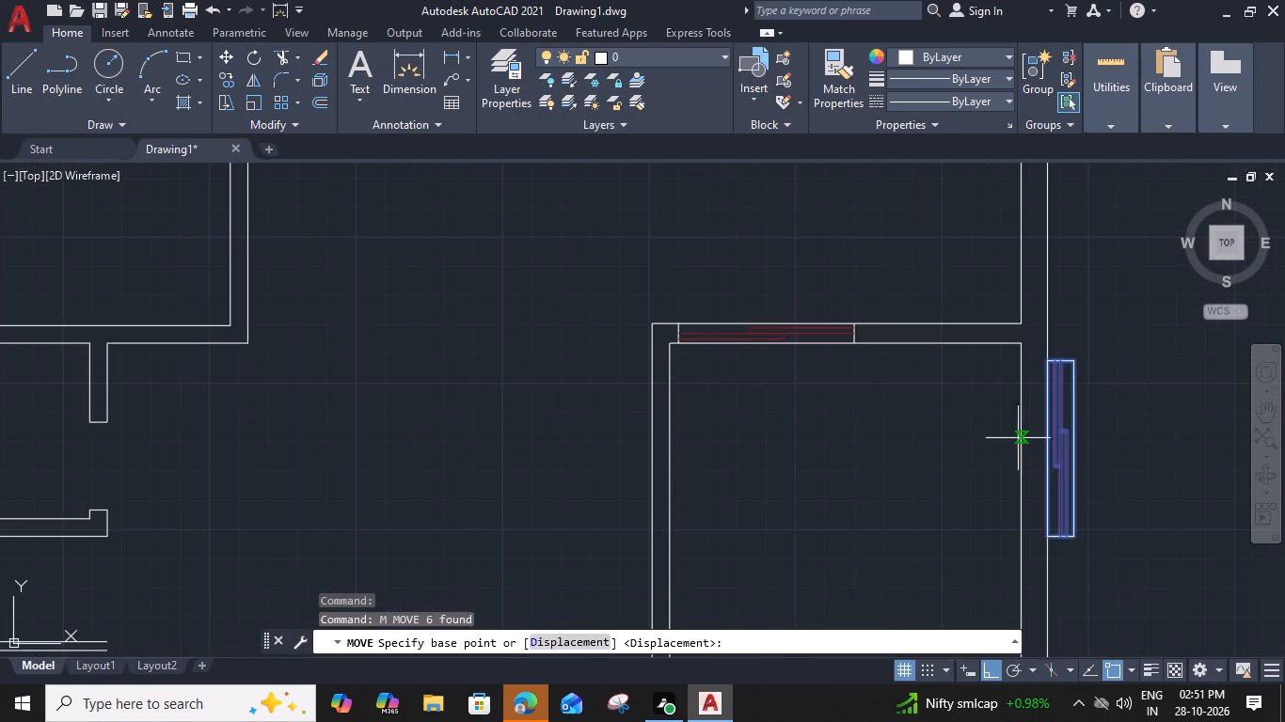
left_click(1047, 448)
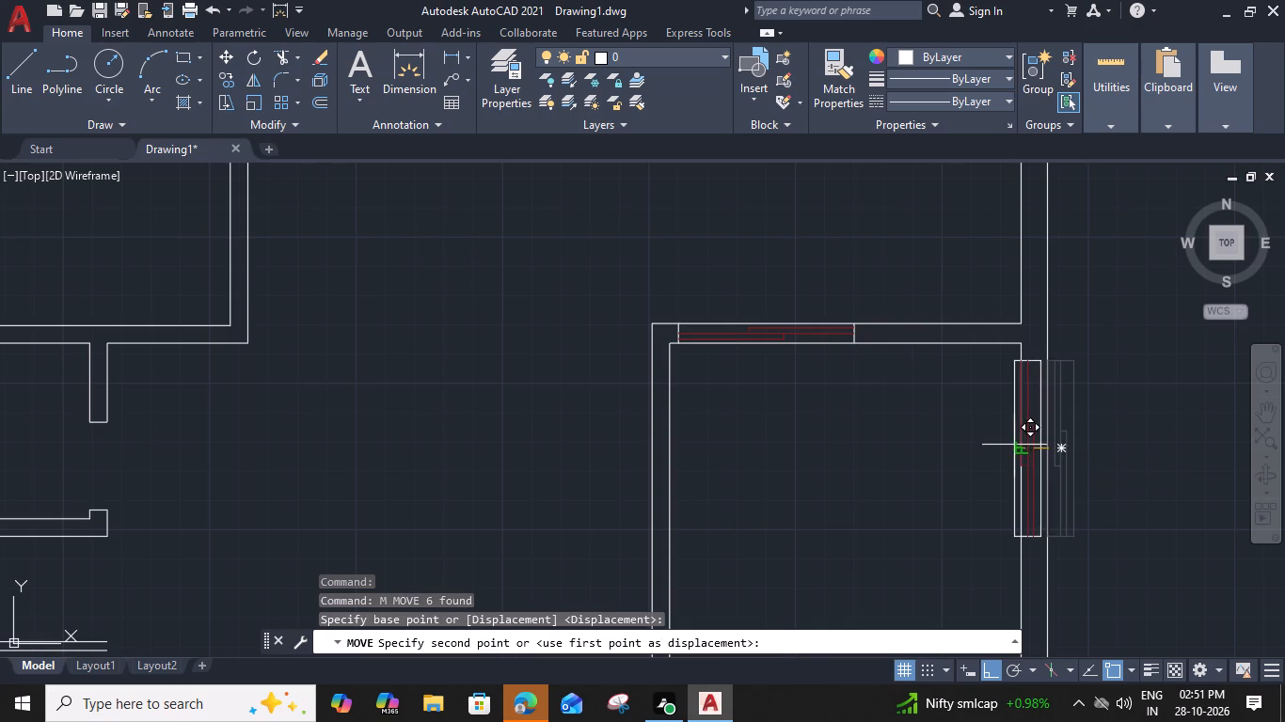
left_click(1014, 445)
Draw a 2'6" by 6" horizontal rectangle in the open space of the lower room right of the passage.
scroll(1006, 503, "down", 2)
middle_click_drag(969, 515, 956, 362)
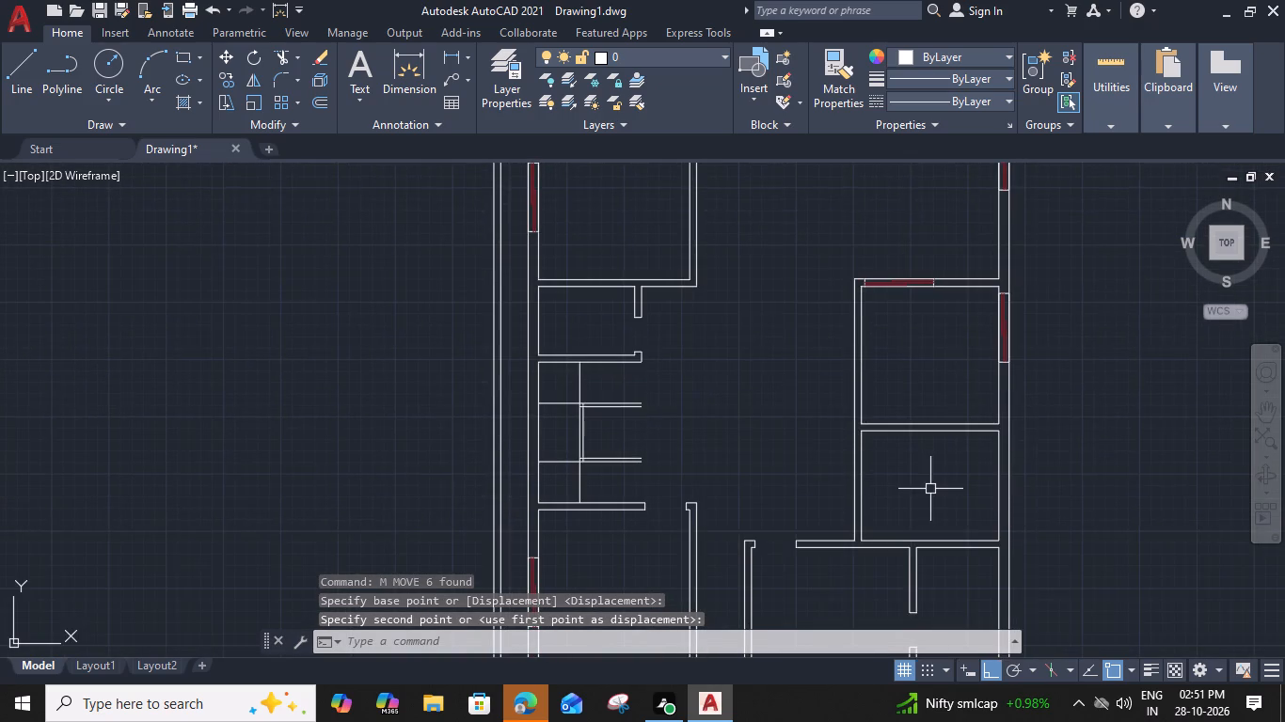
middle_click_drag(929, 490, 923, 376)
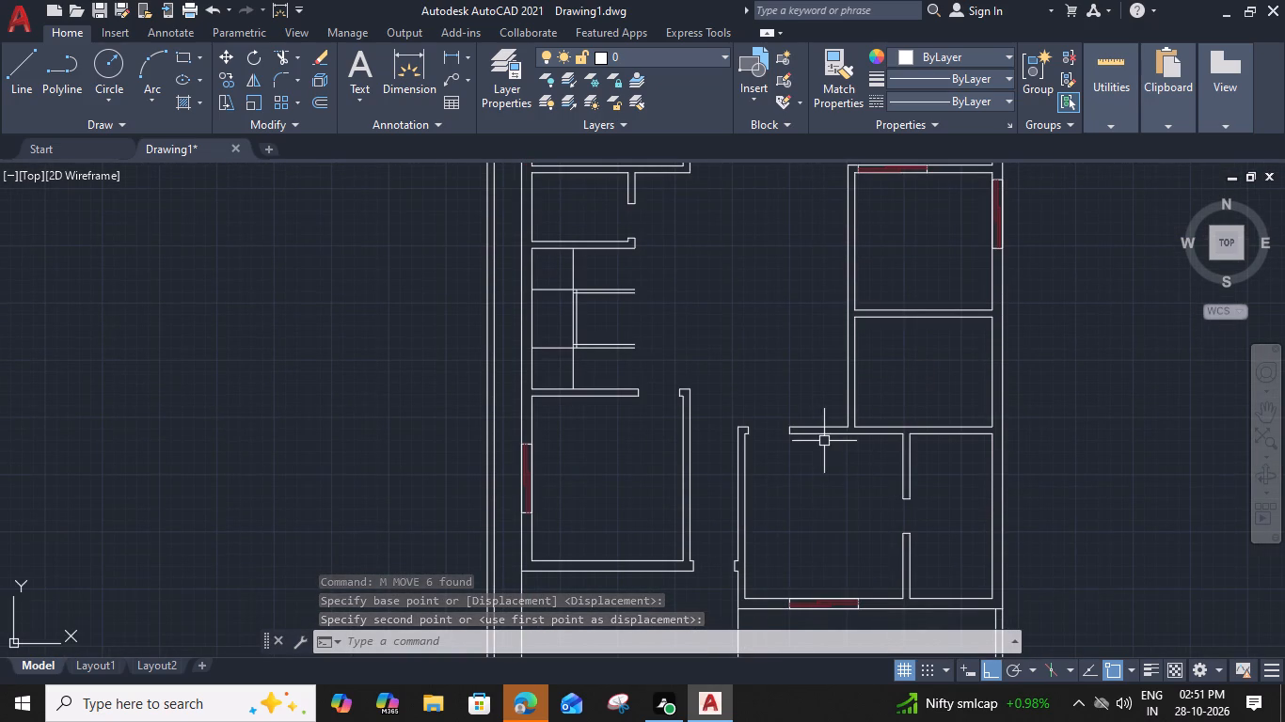
type("re")
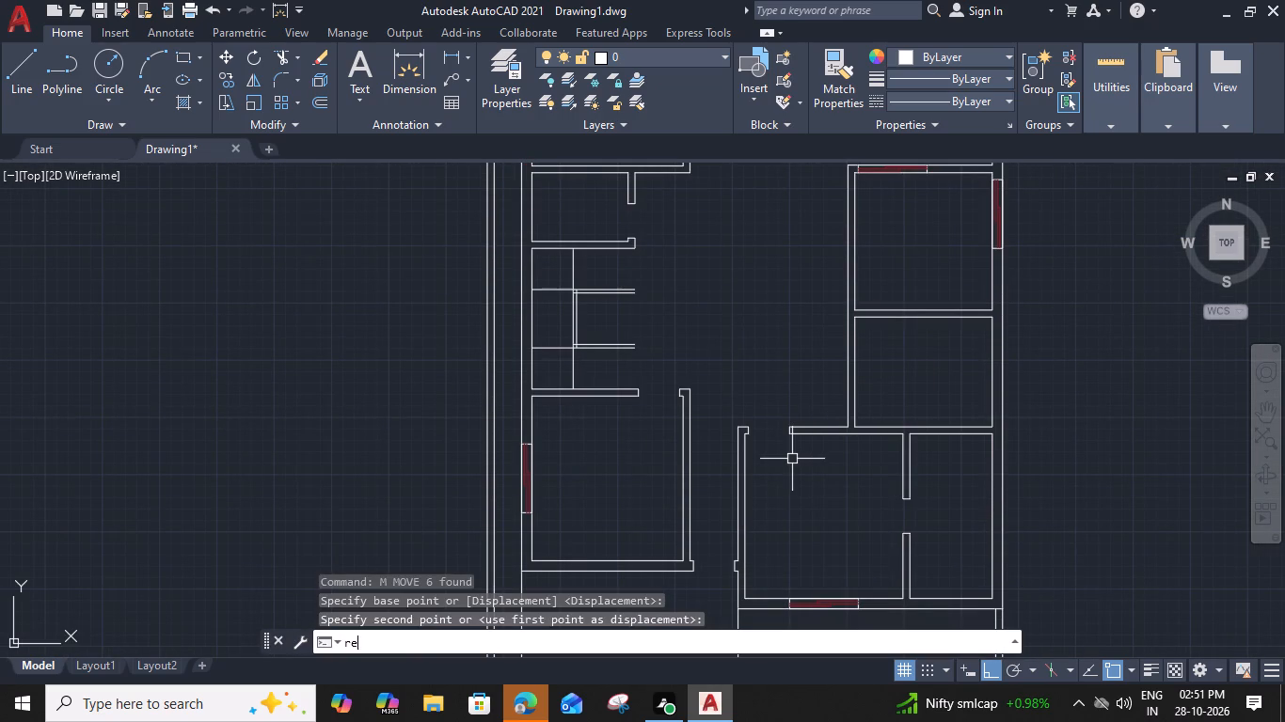
type("c")
key("space")
left_click(797, 479)
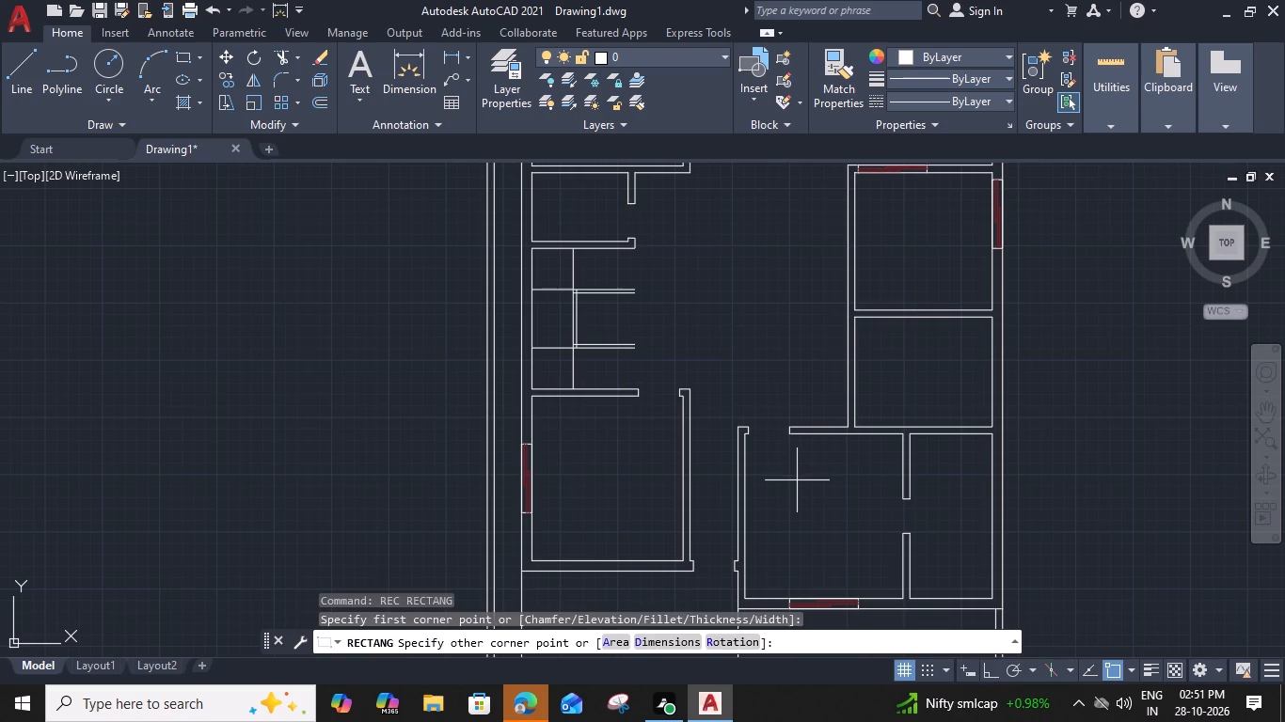
key("d")
key("space")
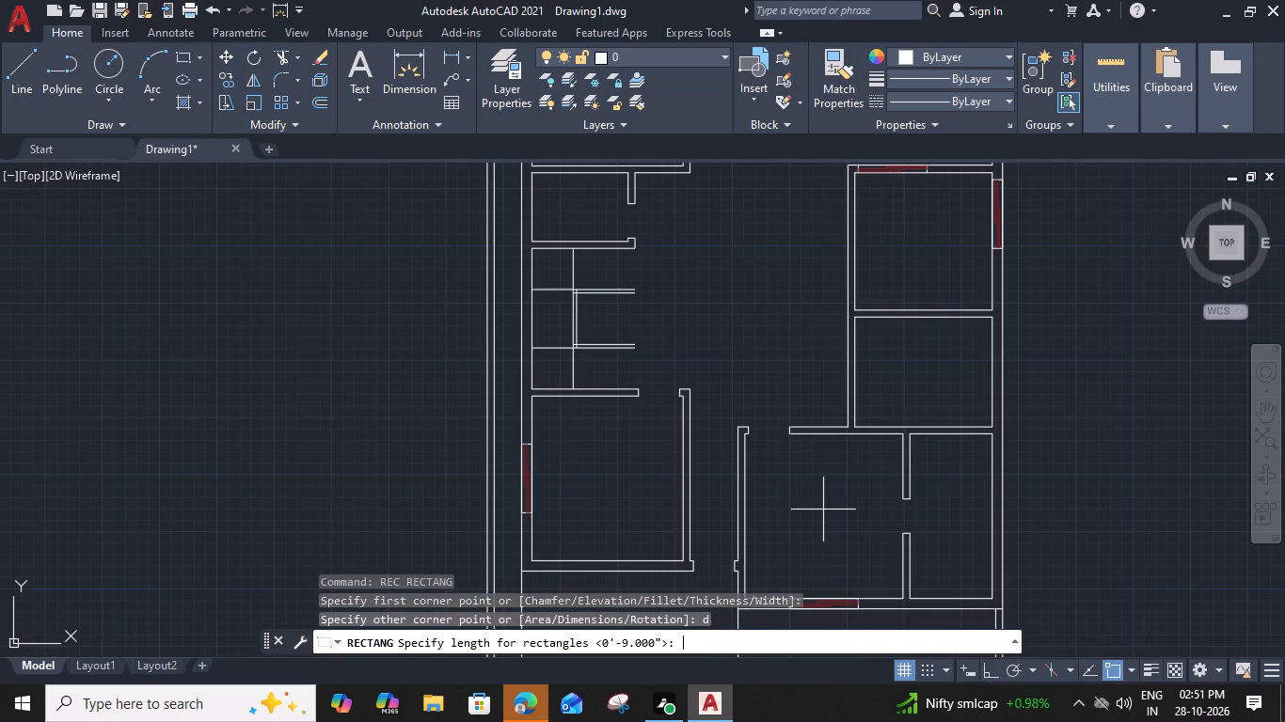
key("2")
type("'6\"")
key("Return")
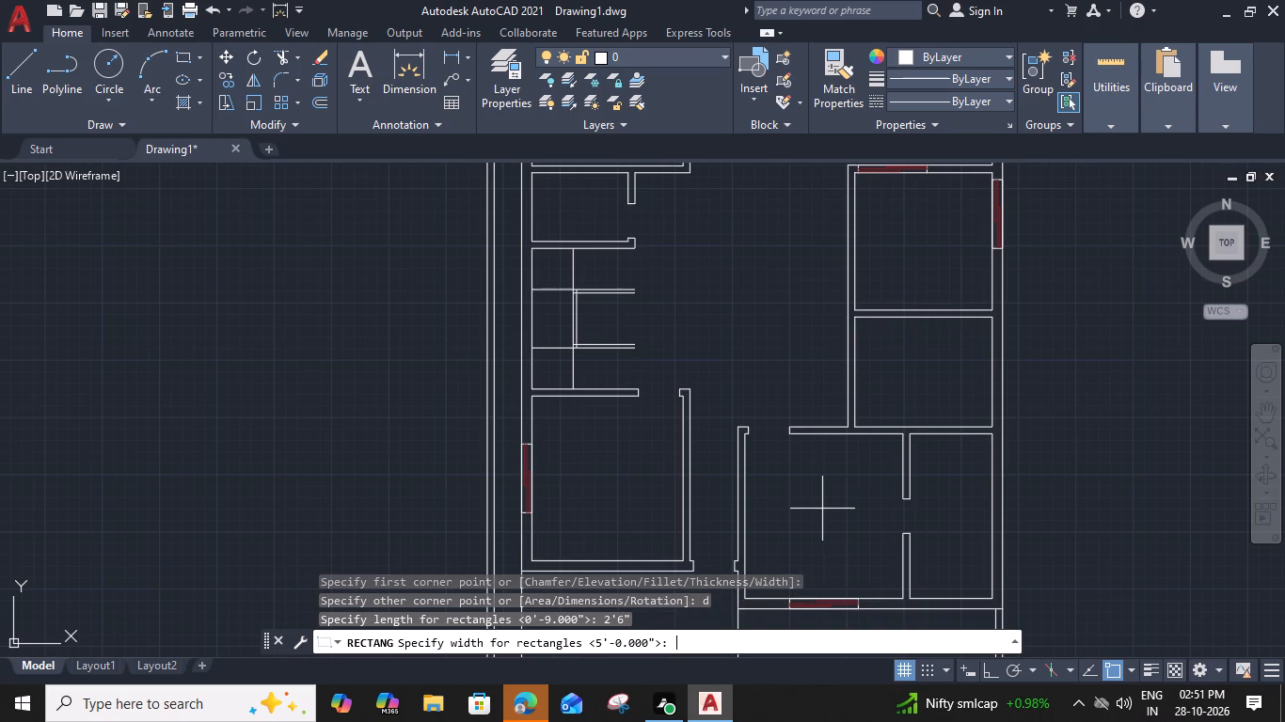
type("6\"")
key("Return")
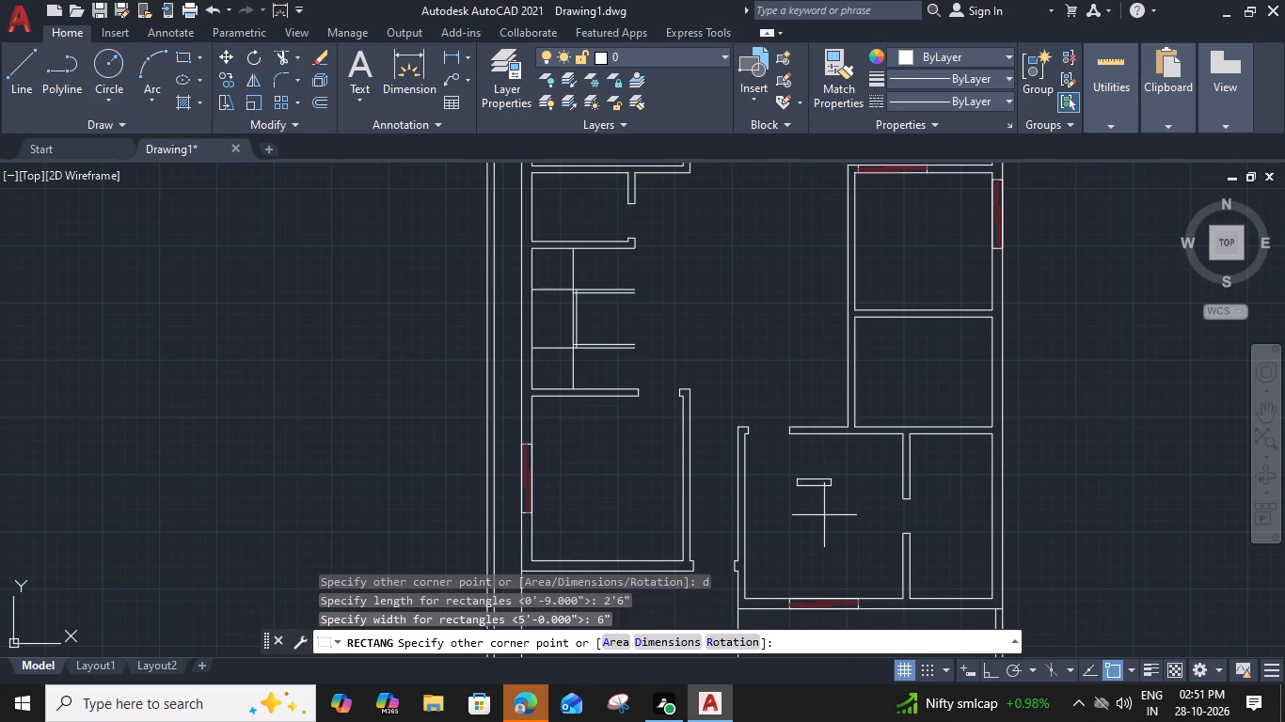
left_click(827, 521)
Draw a horizontal centreline across the new rectangle between the midpoints of its short sides.
scroll(809, 496, "up", 4)
type("l")
key("space")
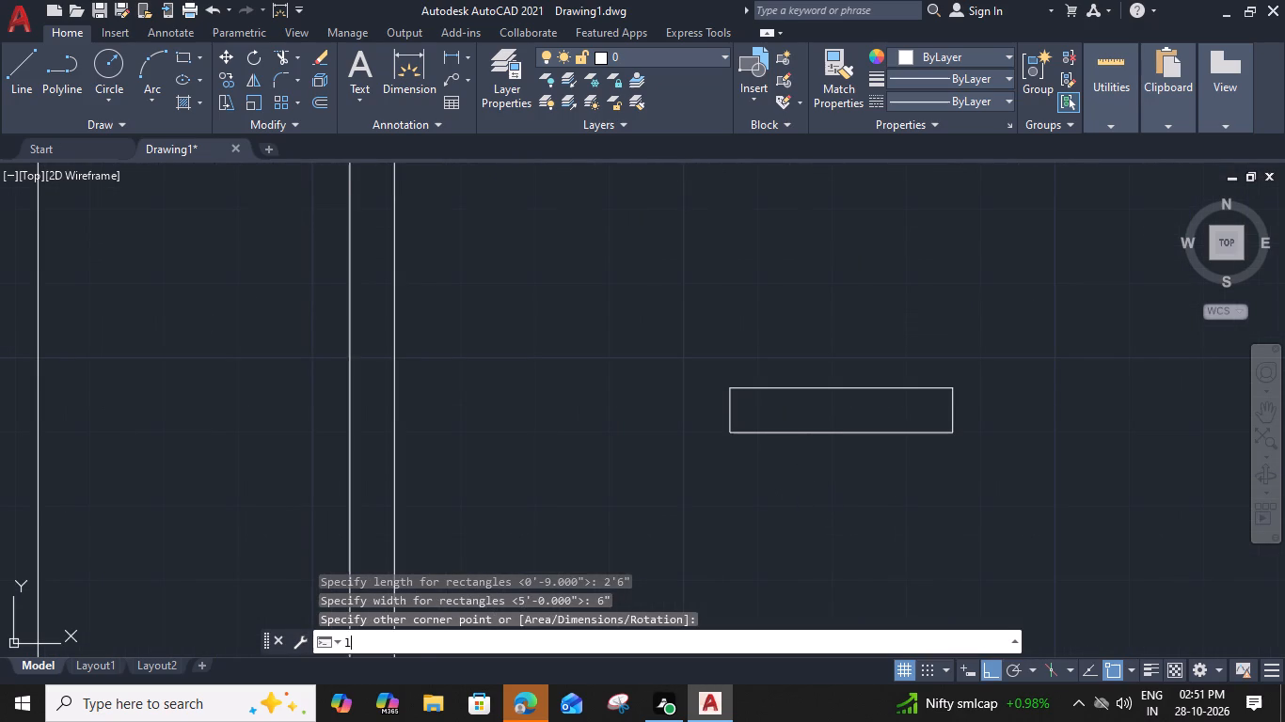
left_click(729, 401)
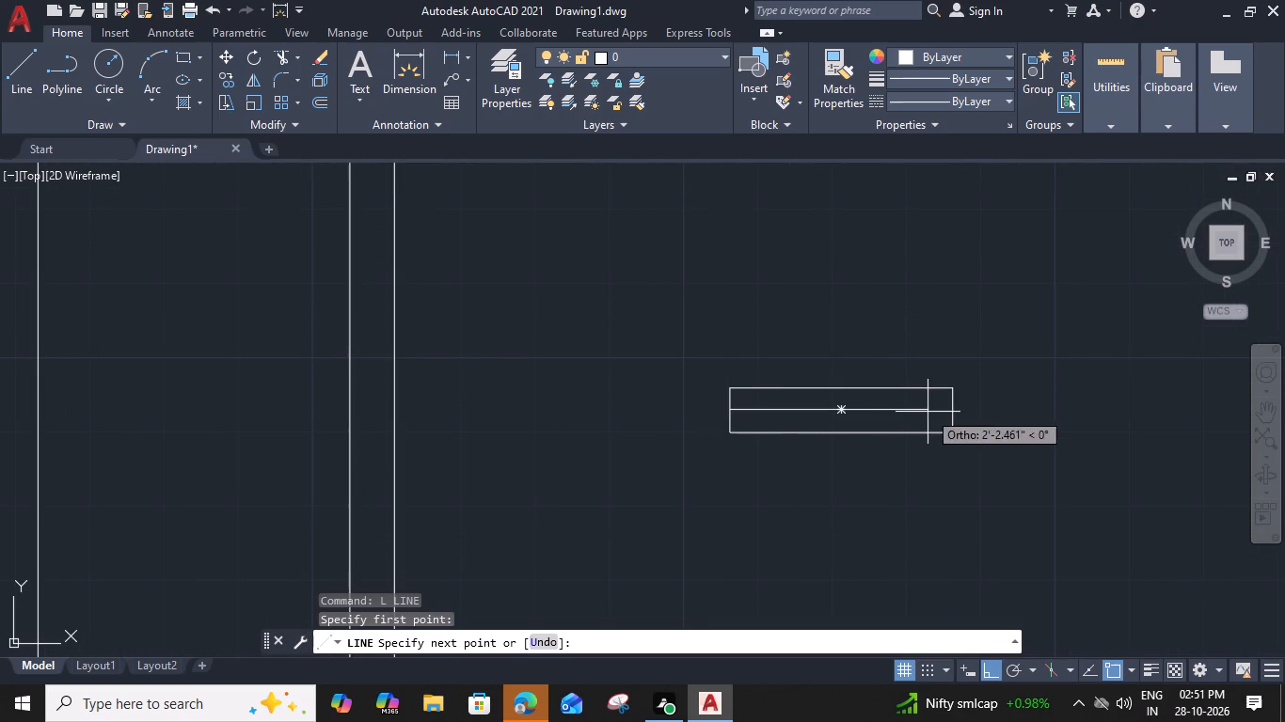
left_click(957, 410)
key("space")
Offset the rectangle's centreline 2" upward and 2" downward.
left_click(912, 411)
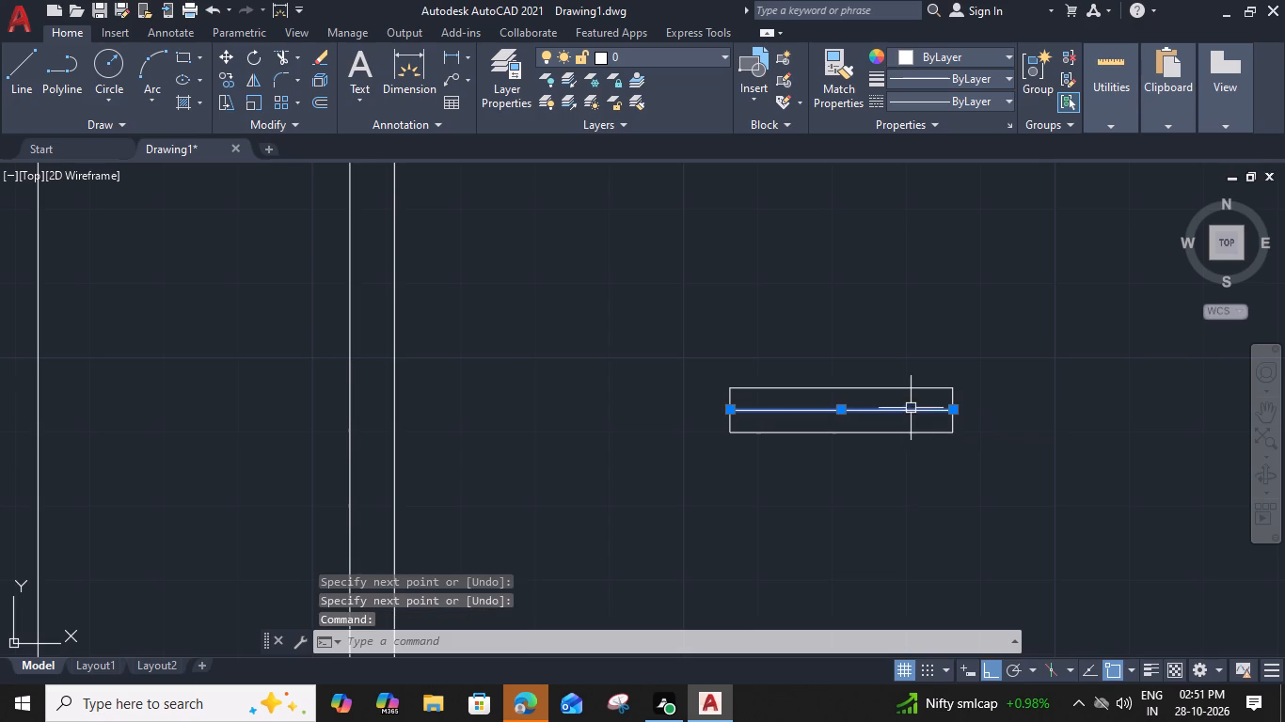
key("o")
key("space")
key("2")
key("shift+quotedbl")
key("Return")
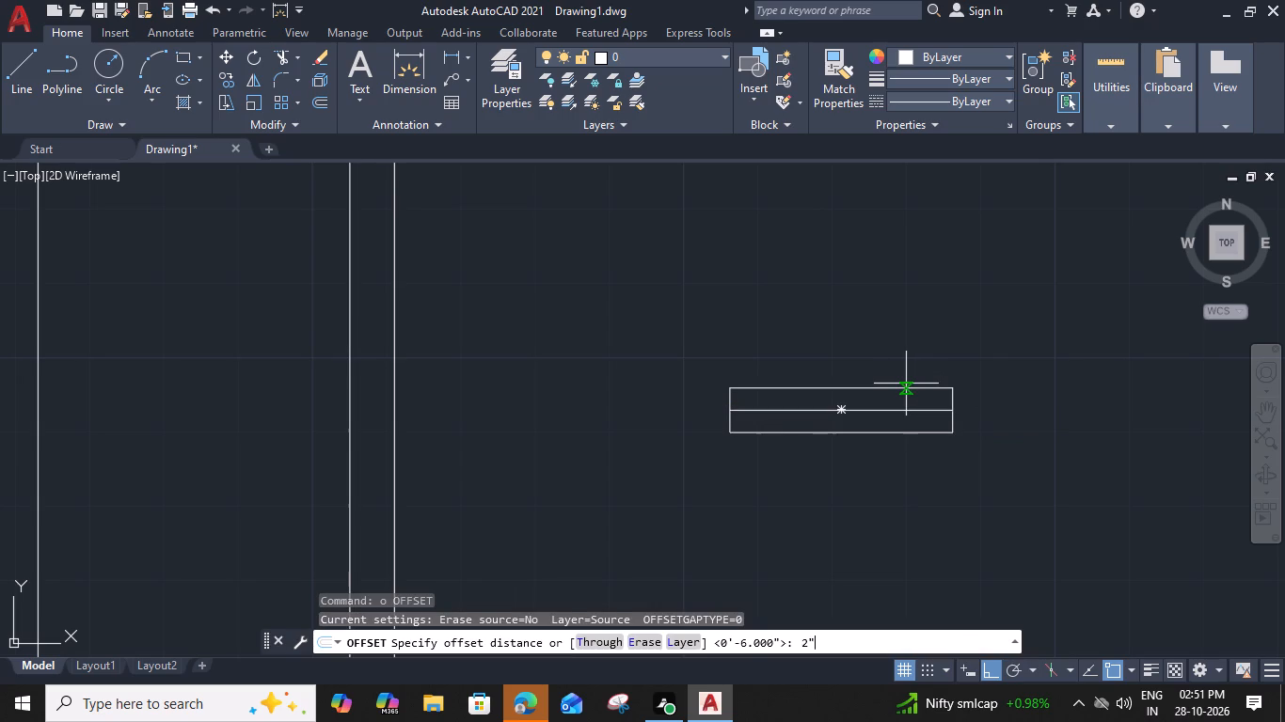
left_click(905, 366)
left_click(899, 414)
left_click(887, 464)
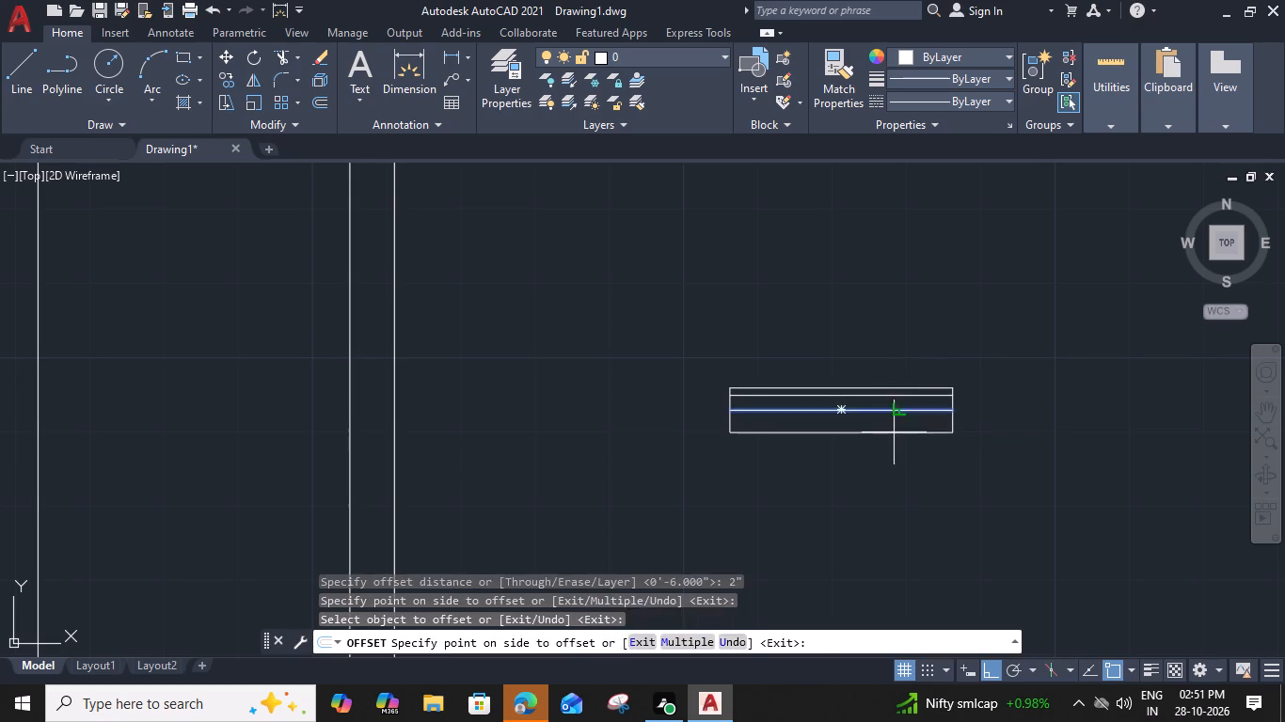
key("Escape")
Draw two short vertical lines at mid-length, from the upper offset line to the centreline and from the centreline to the lower offset line.
key("l")
key("space")
scroll(845, 421, "up", 2)
left_click(836, 360)
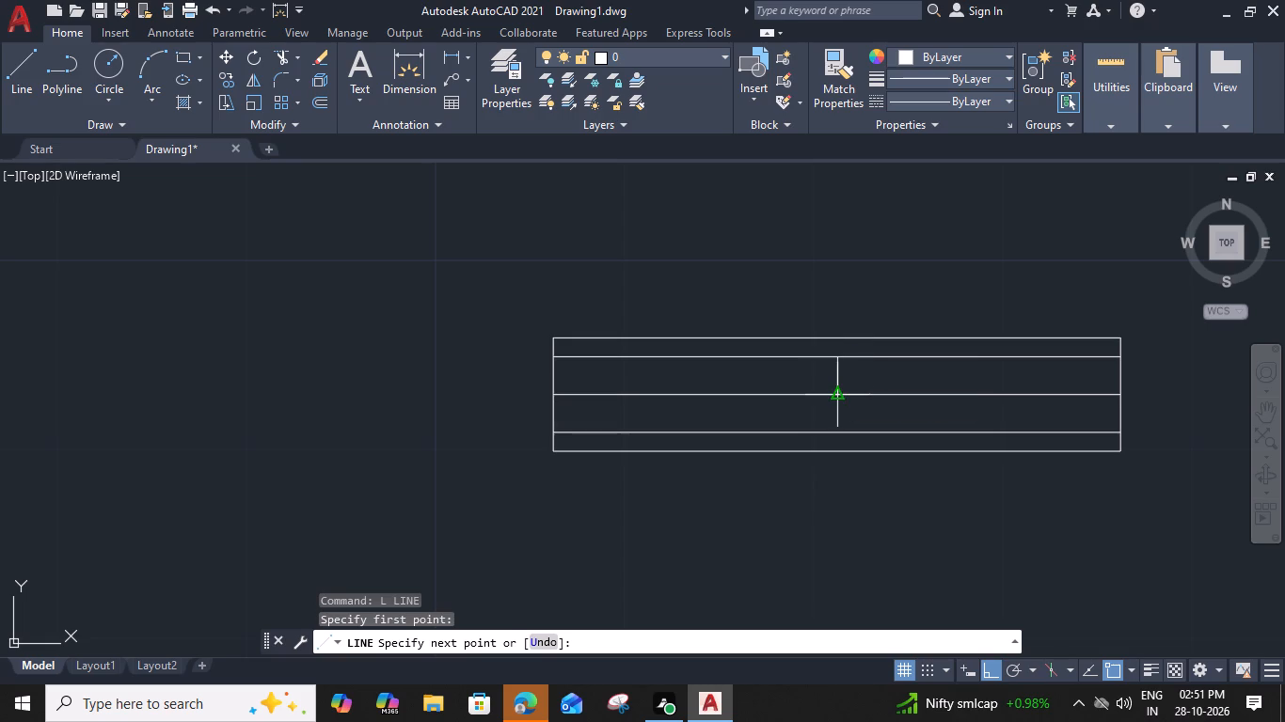
left_click(839, 398)
key("space")
key("space")
left_click(835, 393)
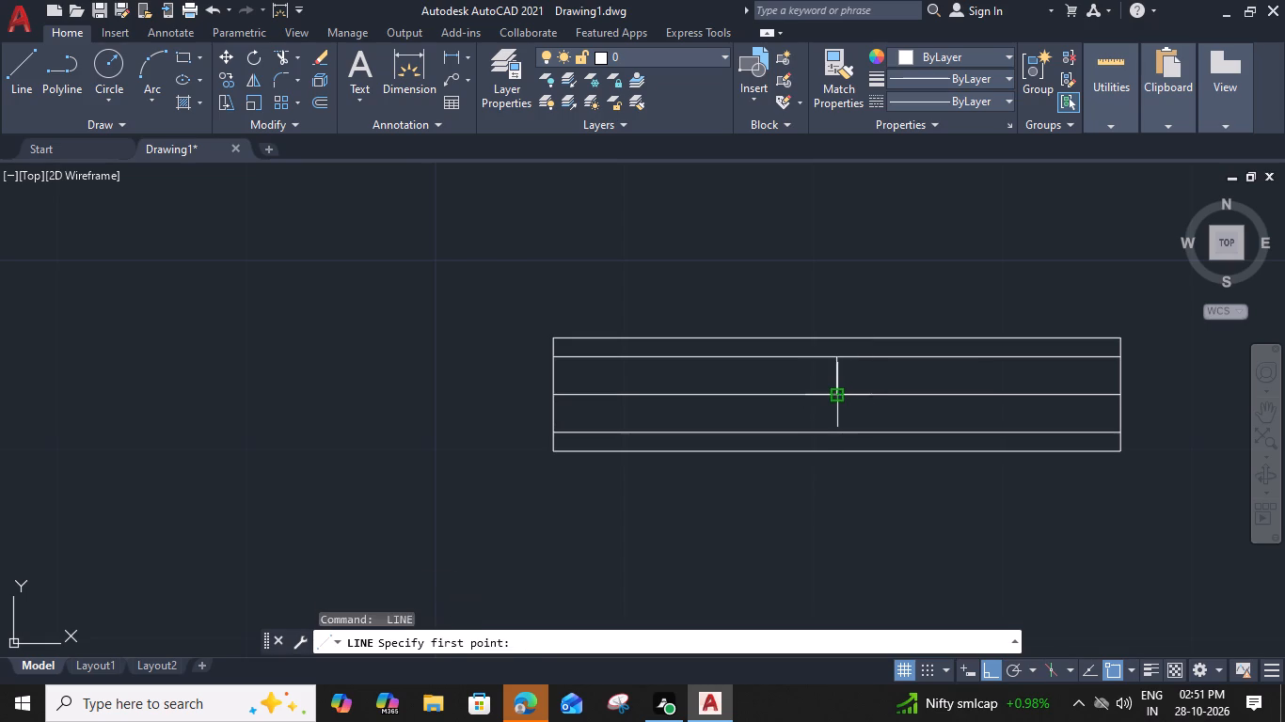
left_click(835, 430)
key("space")
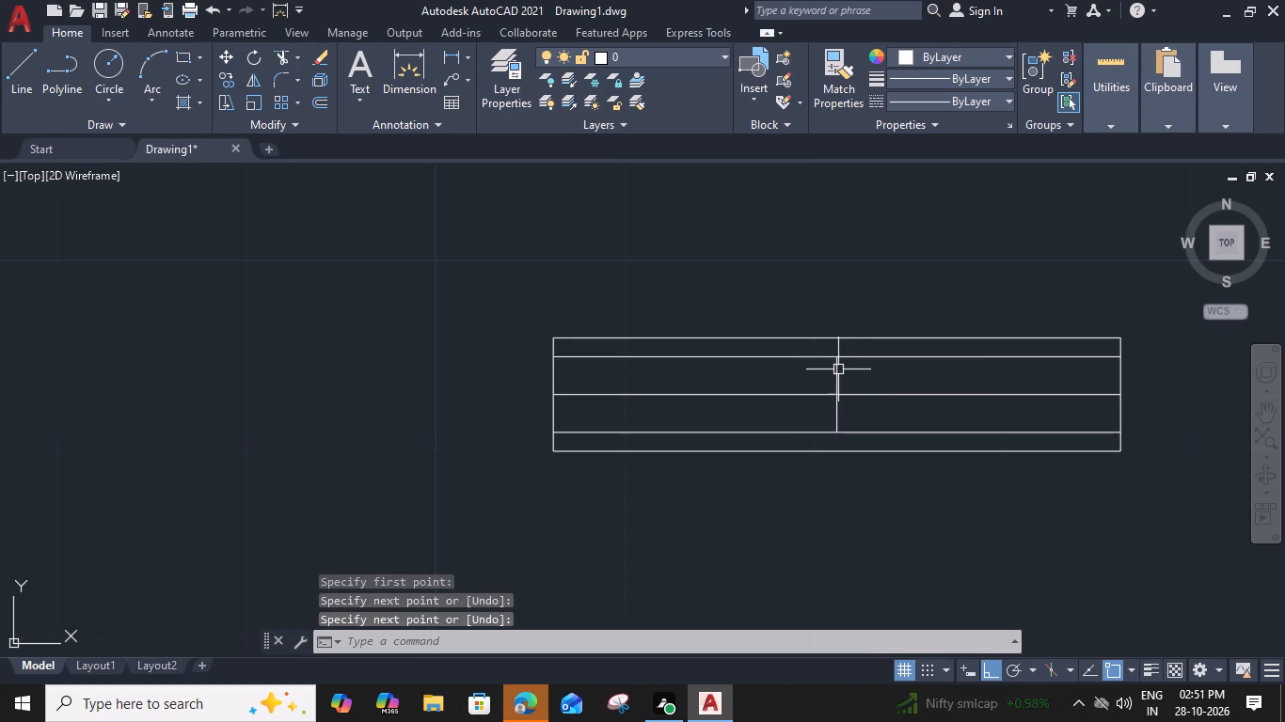
Offset the upper short vertical line 3" to the left and the lower one 3" to the right.
left_click(838, 369)
type("o 3")
key("shift+quotedbl")
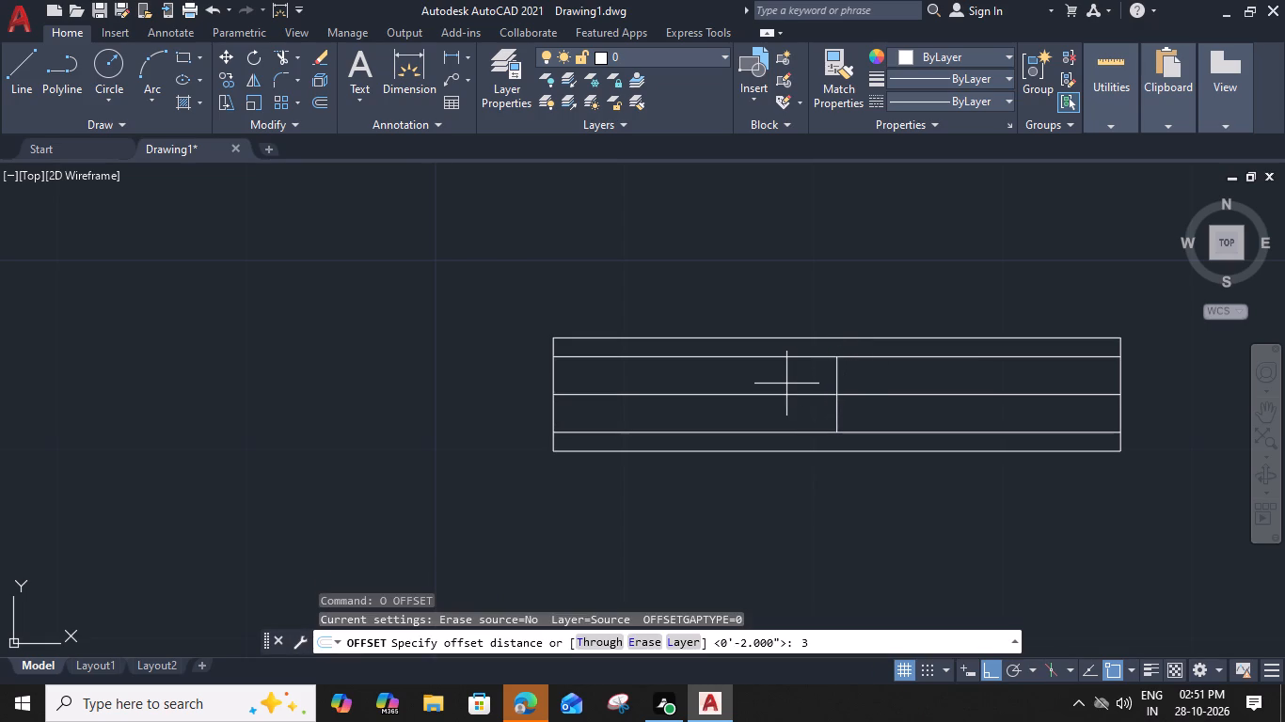
key("Return")
left_click(754, 391)
left_click(837, 414)
left_click(907, 417)
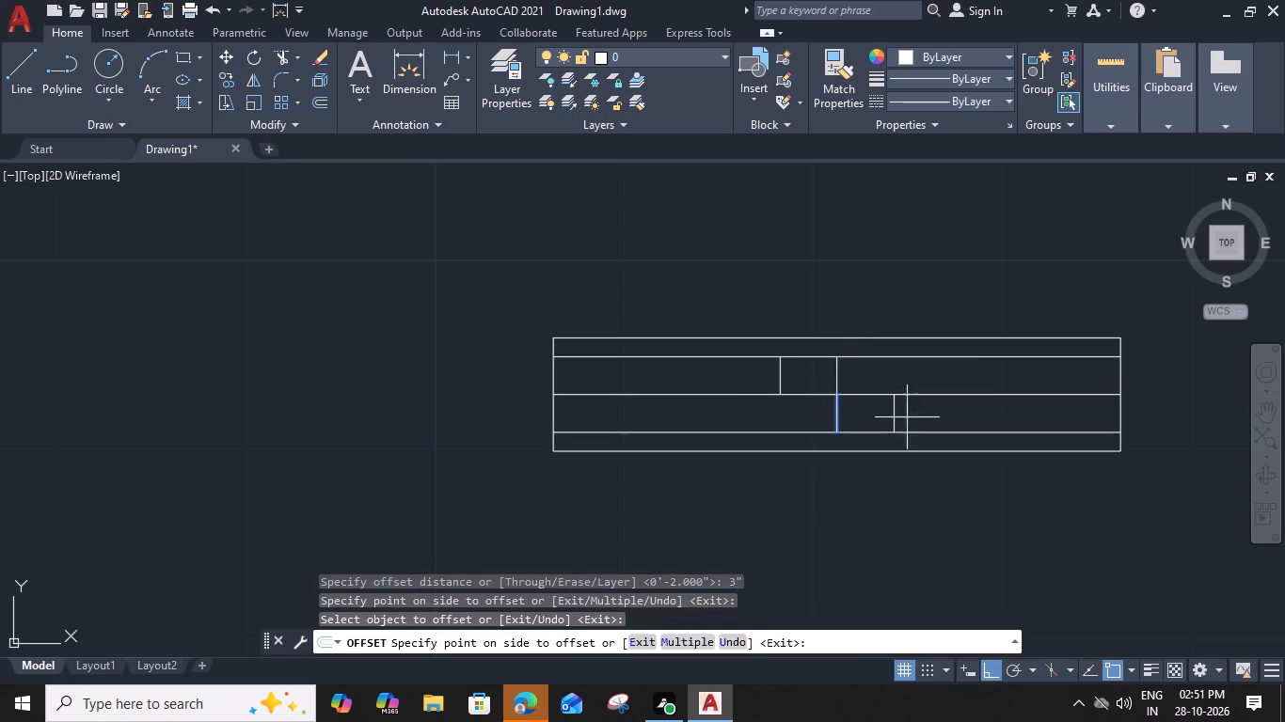
key("Escape")
Trim away both middle vertical lines, the lower line's right end and the upper line's left end to leave two overlapping sashes.
type("tr")
key("space")
left_click(841, 408)
left_click(837, 378)
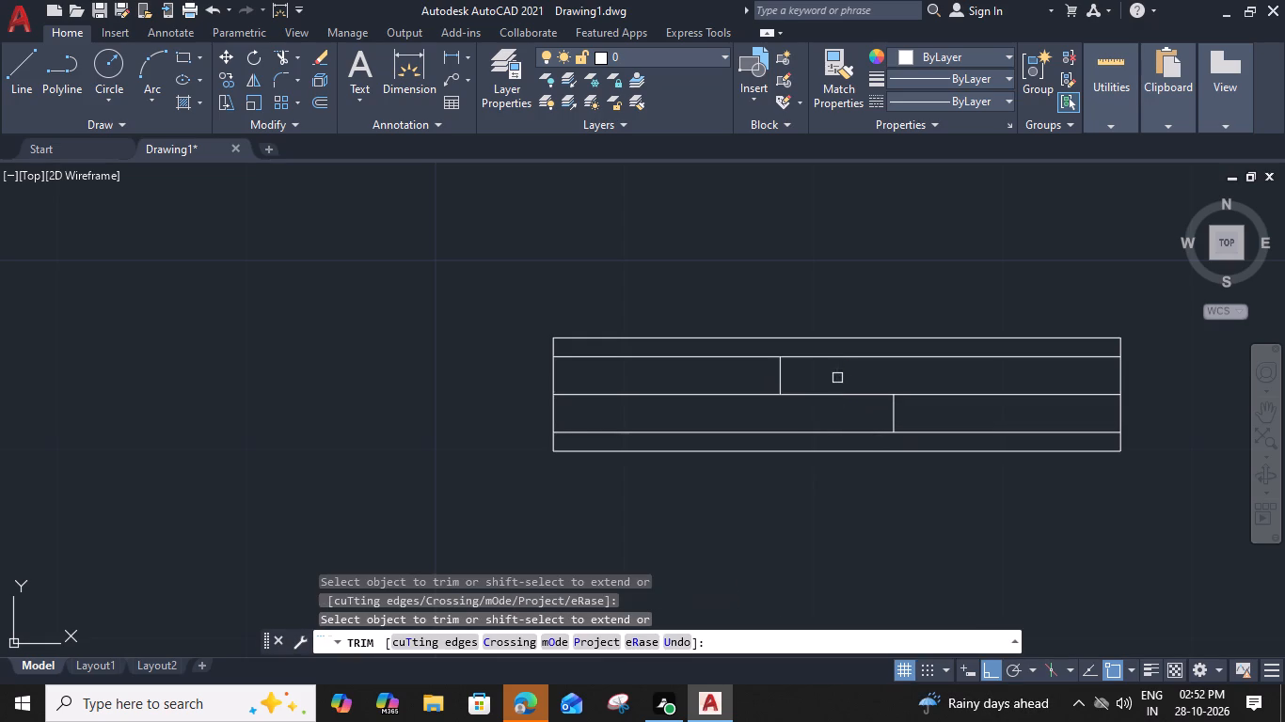
left_click(957, 434)
left_click(728, 359)
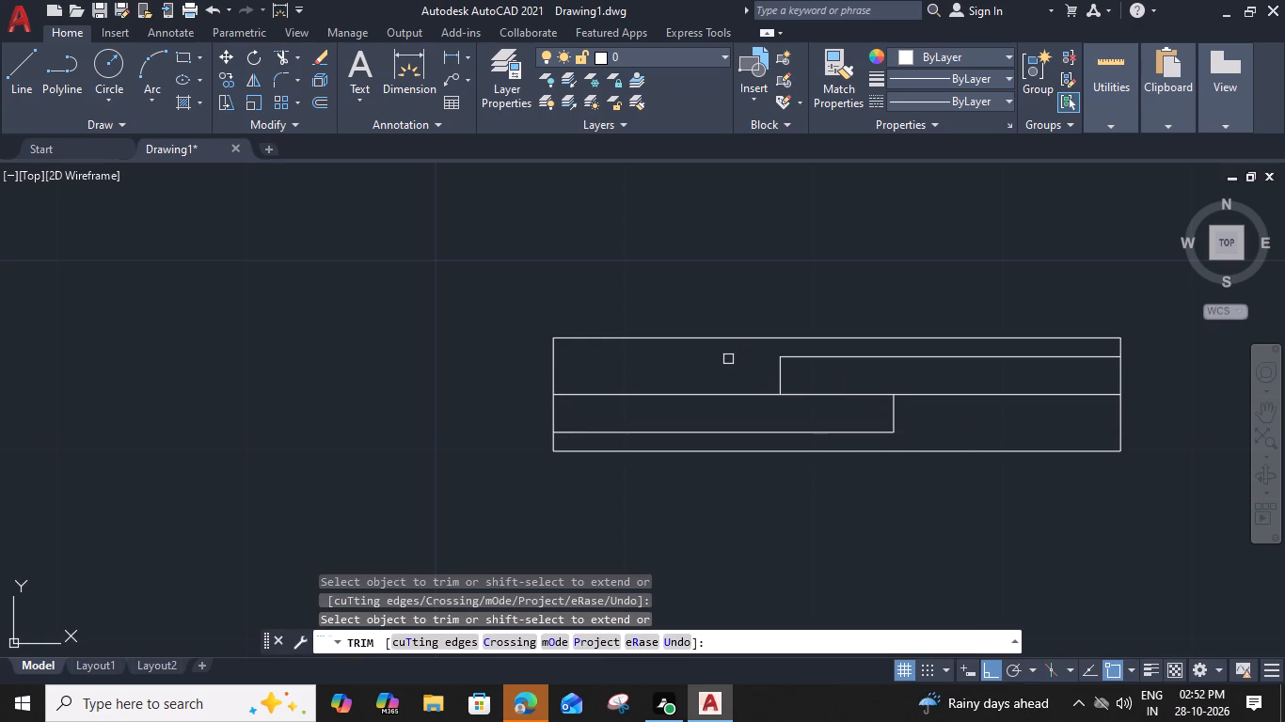
key("Escape")
Change the colour of the sash lines inside the rectangle to dark red 153,27,30.
left_click(936, 349)
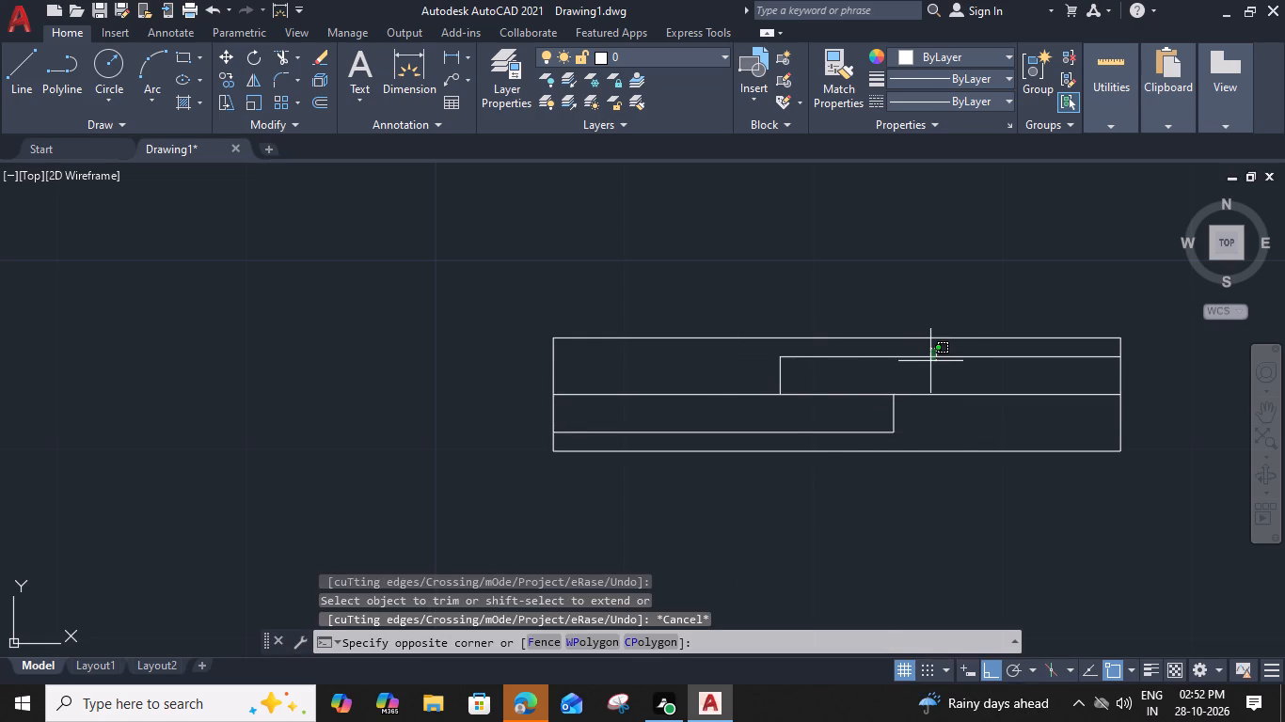
left_click(755, 437)
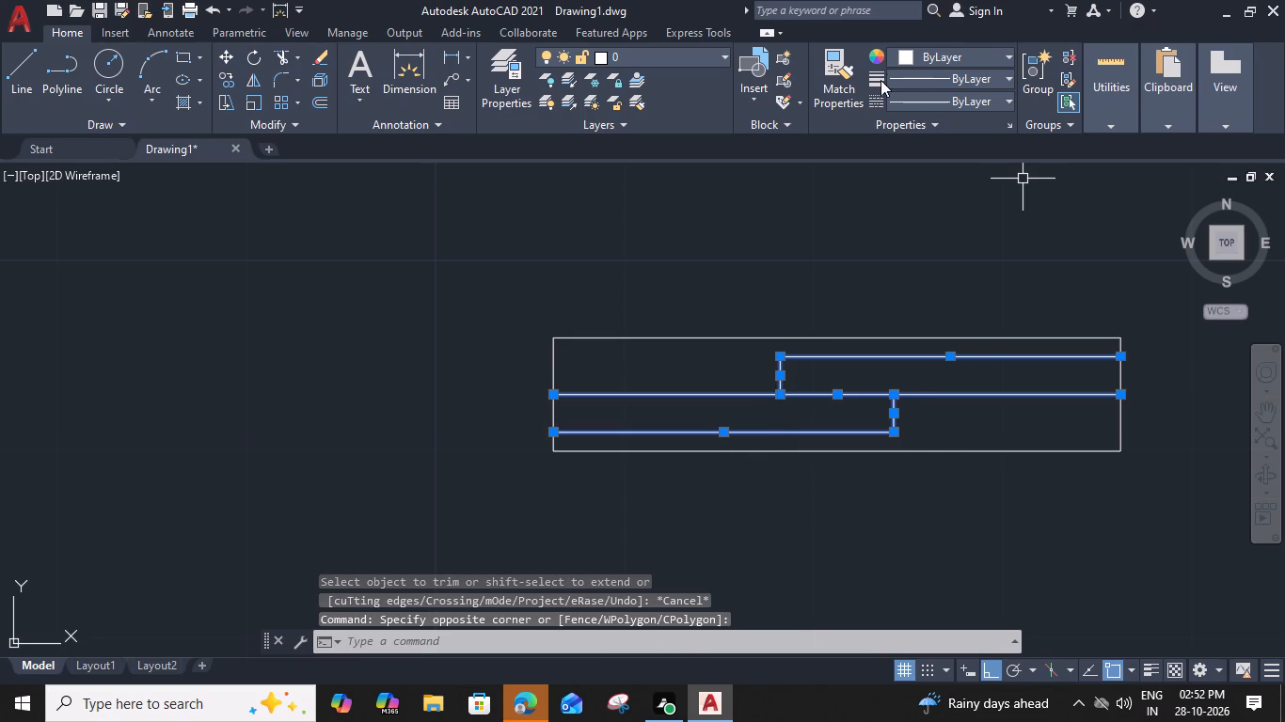
left_click(941, 54)
left_click(960, 133)
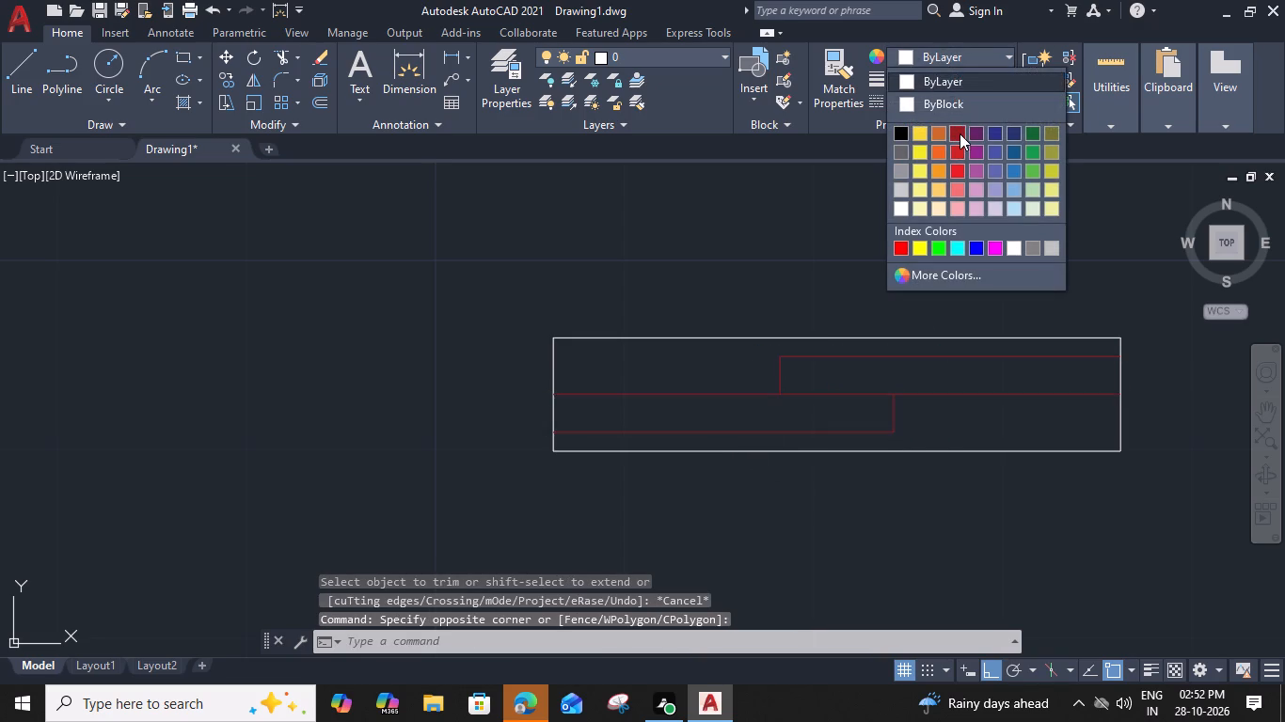
Group the rectangle and all its red sash lines into one small window symbol.
left_click(1124, 311)
left_click_drag(976, 482, 957, 491)
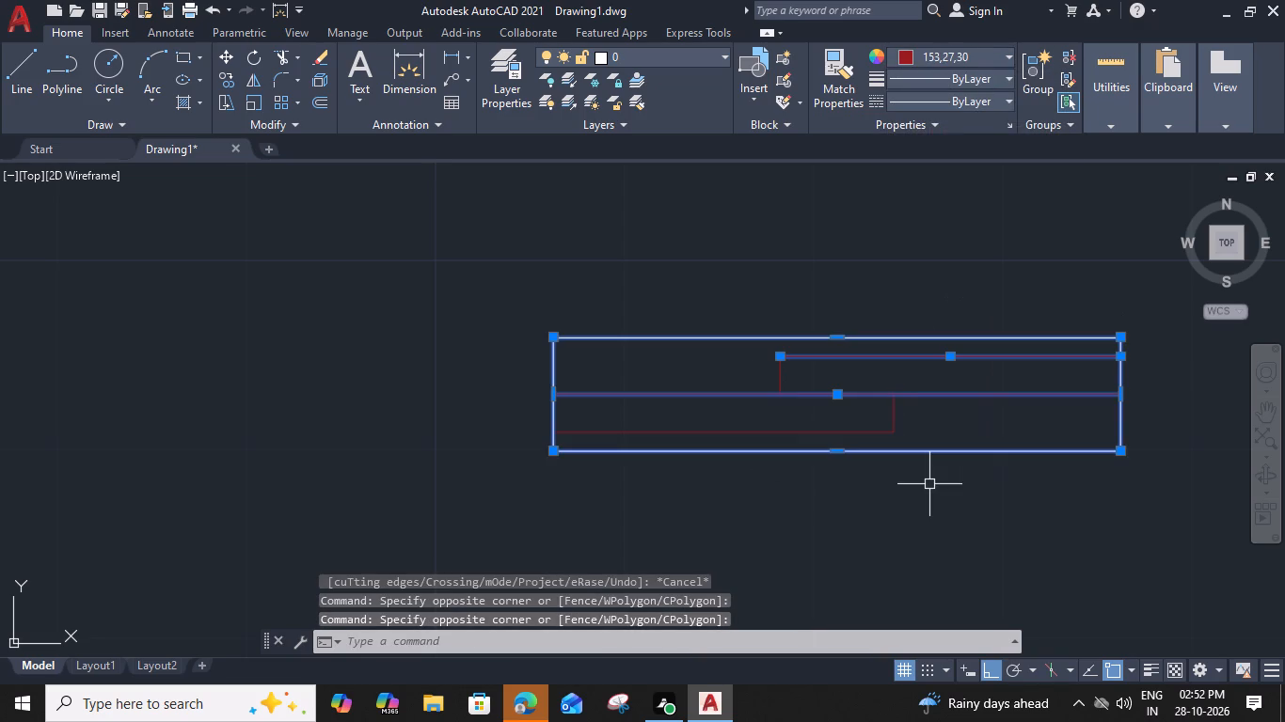
key("Escape")
left_click_drag(1040, 291, 1022, 305)
left_click(629, 505)
key("g")
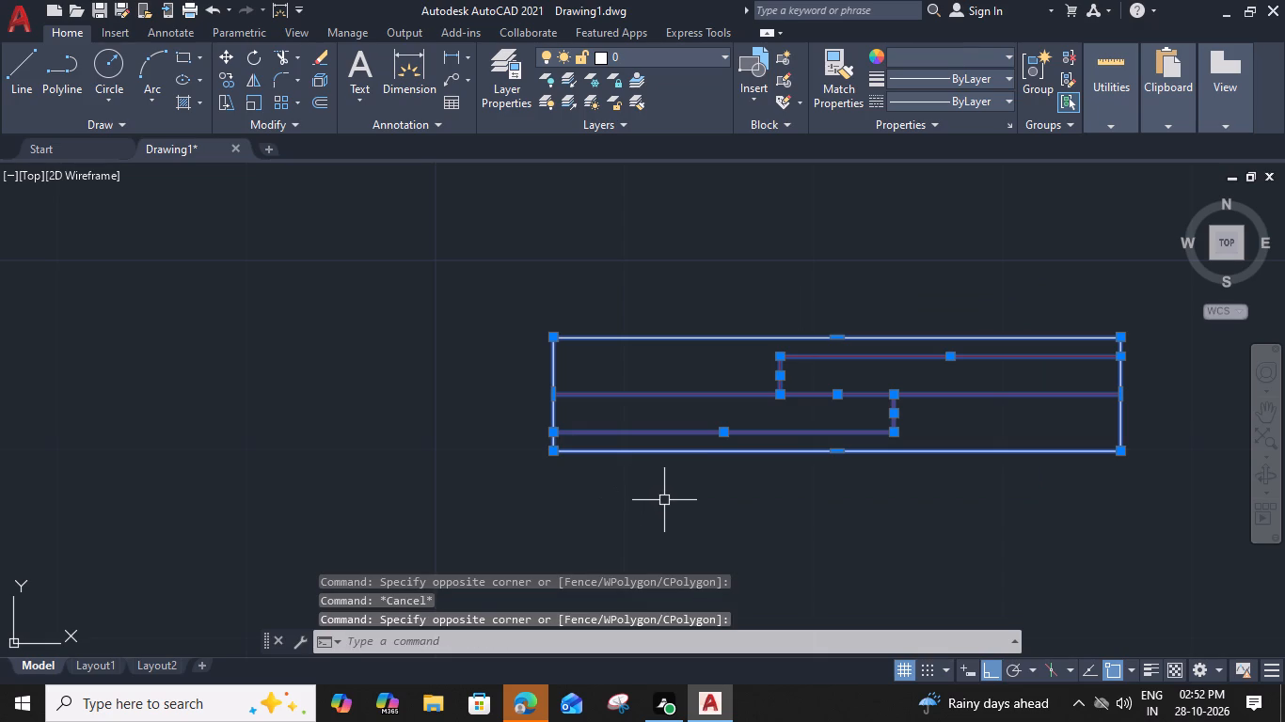
key("space")
Move the small window symbol by its bottom midpoint into the 6" partition along the bottom of the small right-hand room.
scroll(729, 507, "down", 2)
left_click(783, 478)
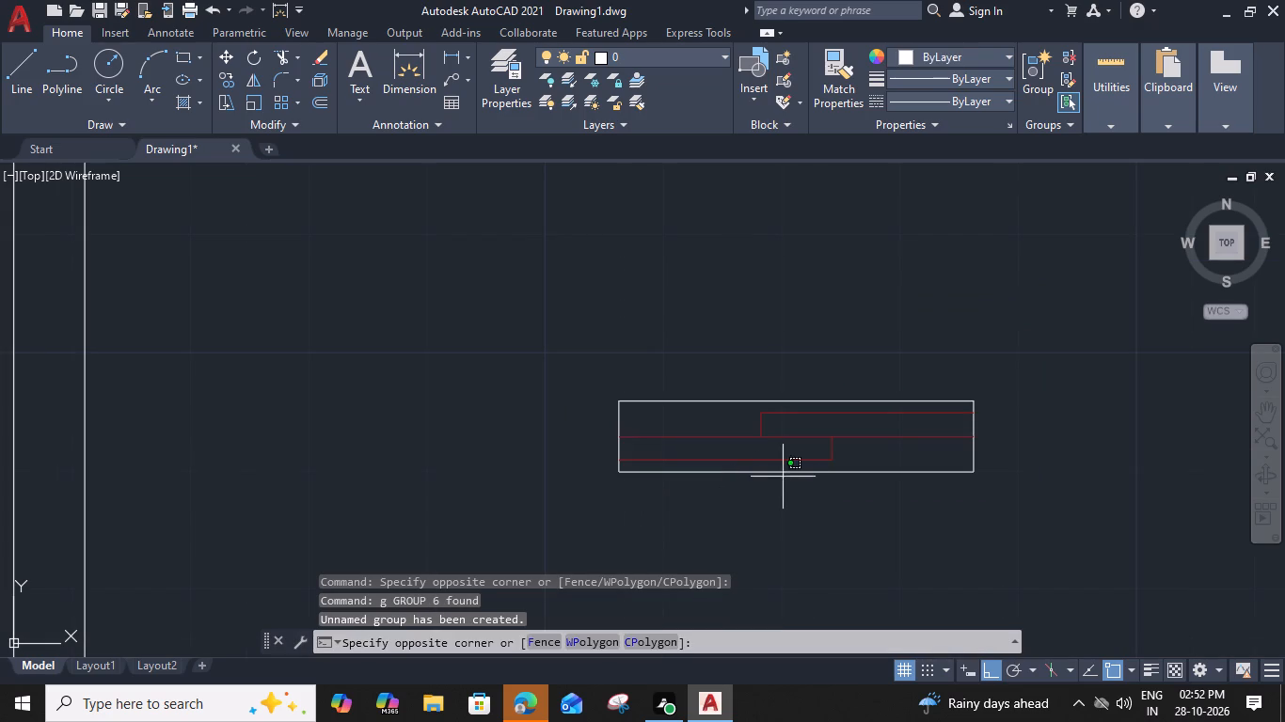
left_click(785, 424)
left_click(810, 415)
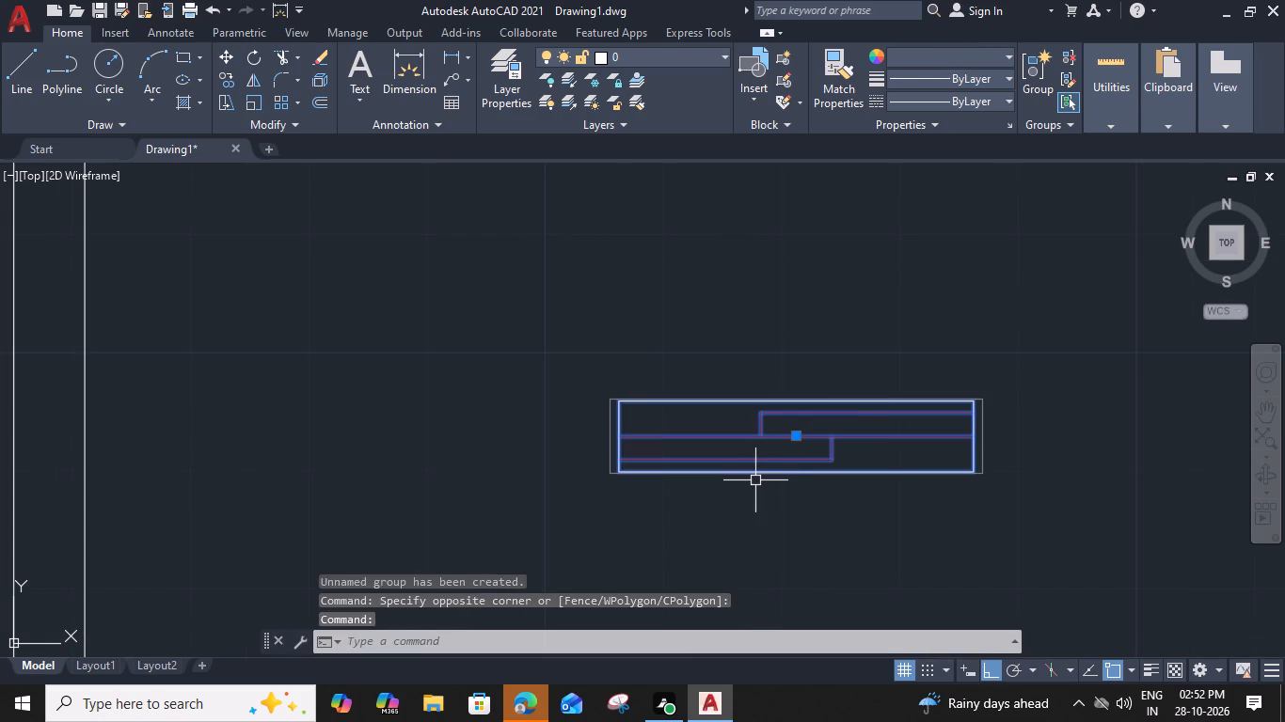
type("m")
key("space")
left_click(801, 471)
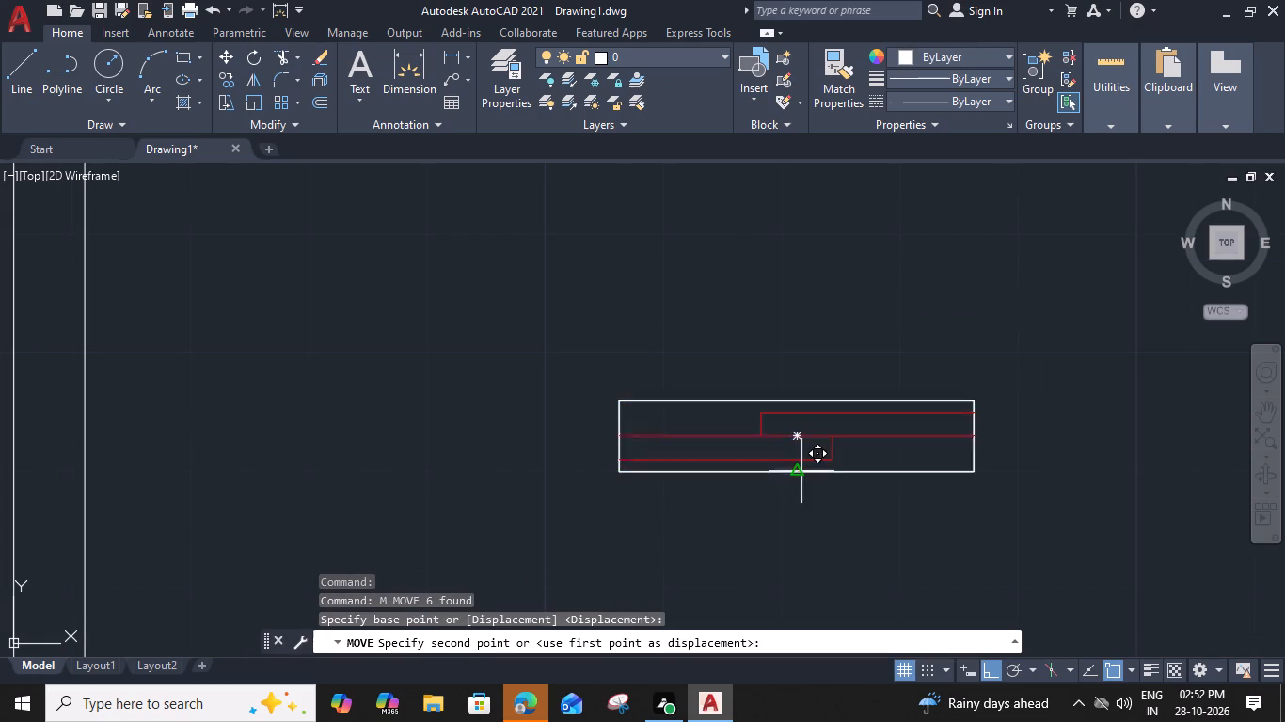
scroll(800, 471, "down", 2)
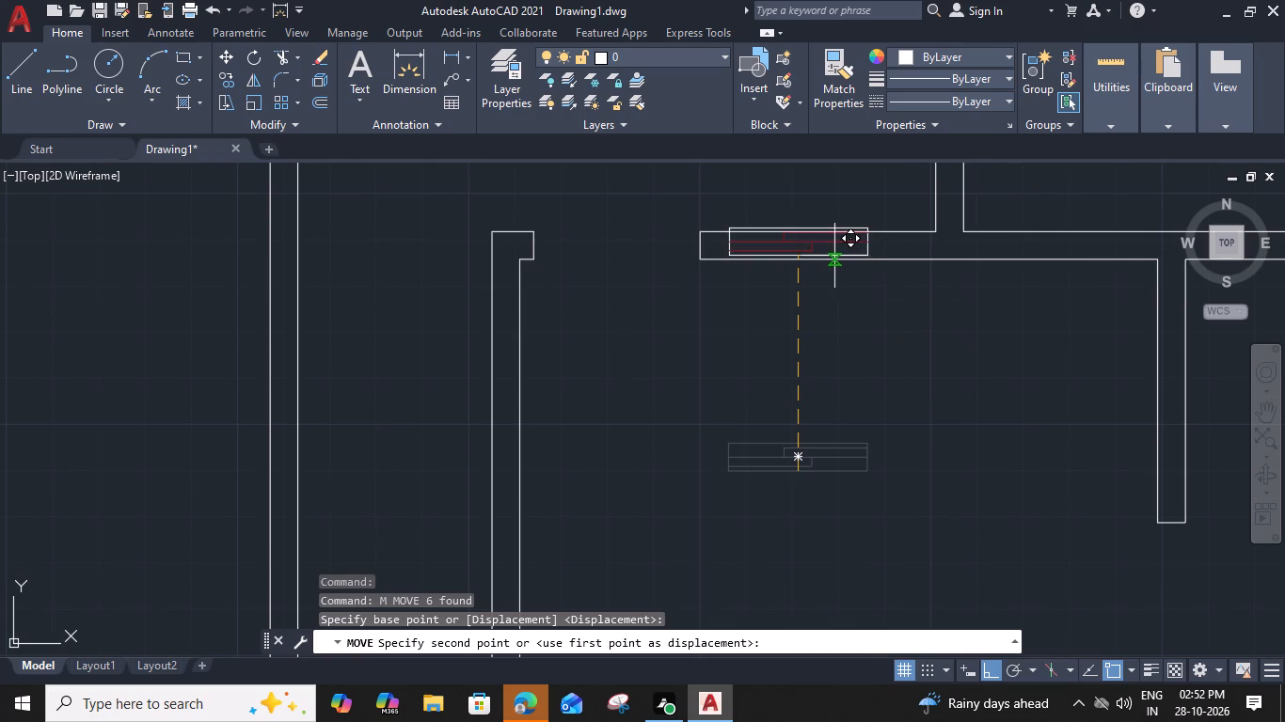
left_click(1069, 259)
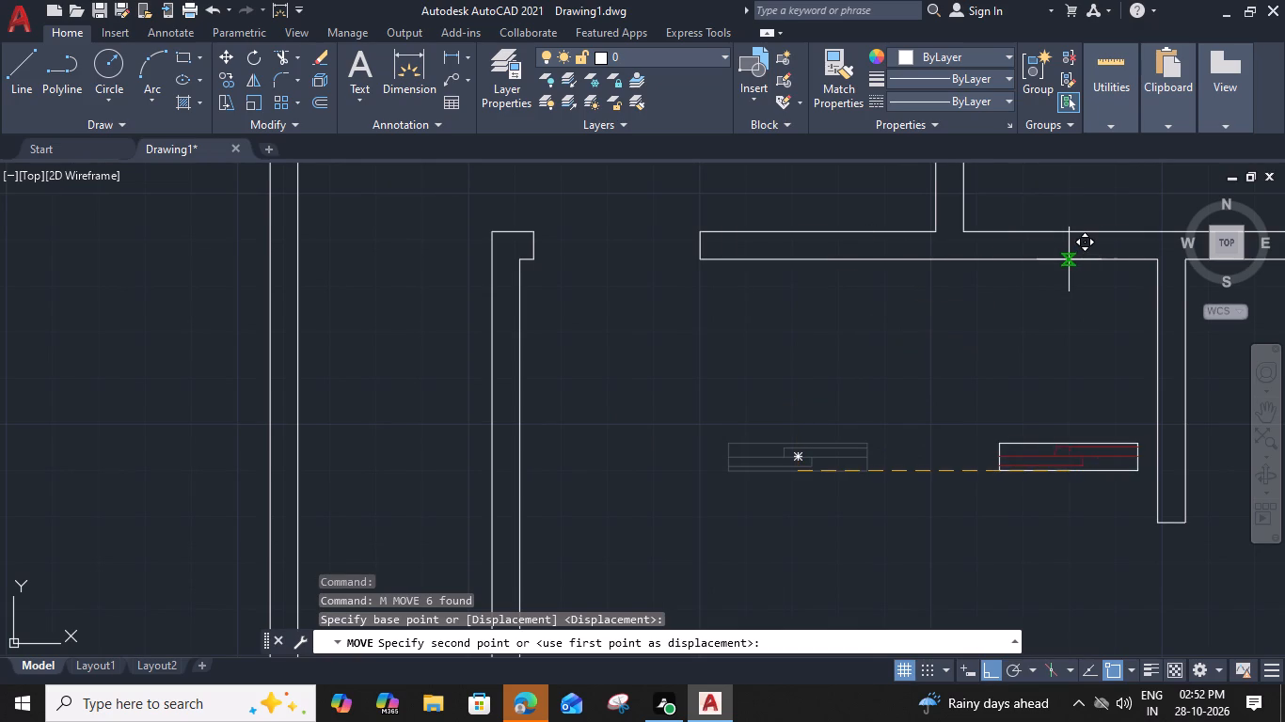
Copy the small window symbol twice into the top outer wall of the upper-left room, one near each end.
middle_click_drag(1039, 360, 882, 498)
left_click(909, 379)
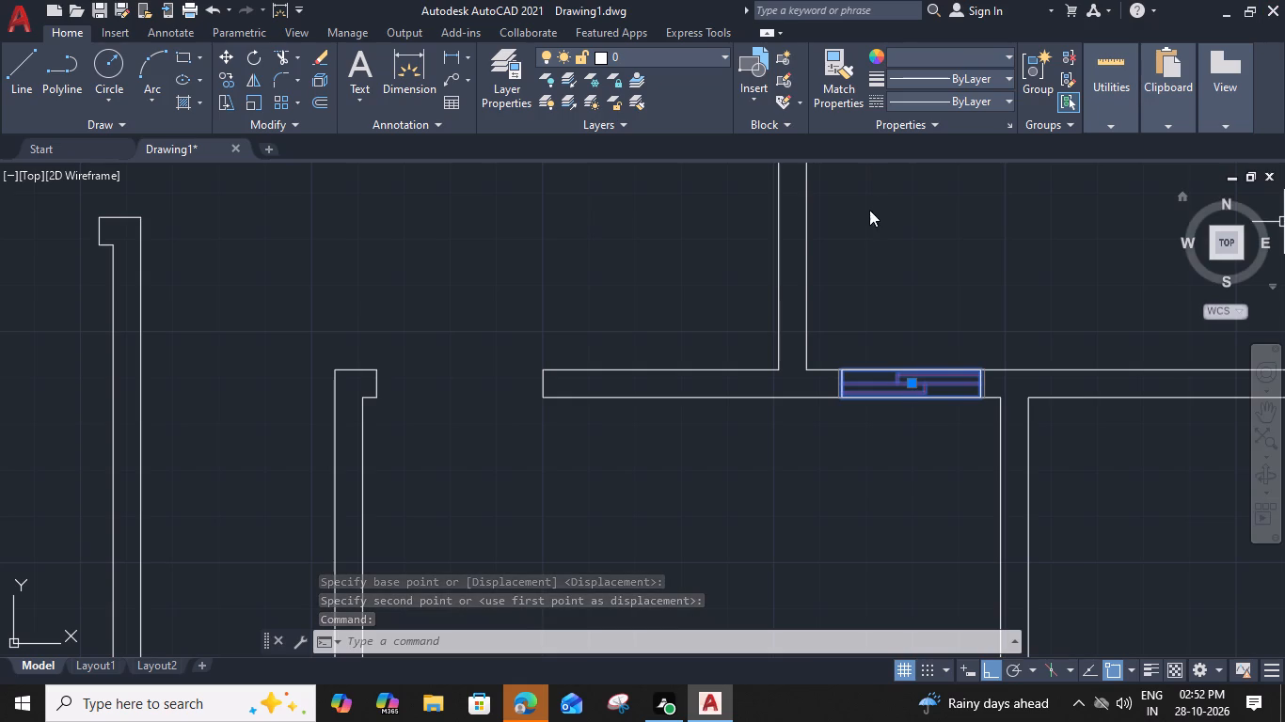
key("c")
type("o")
key("space")
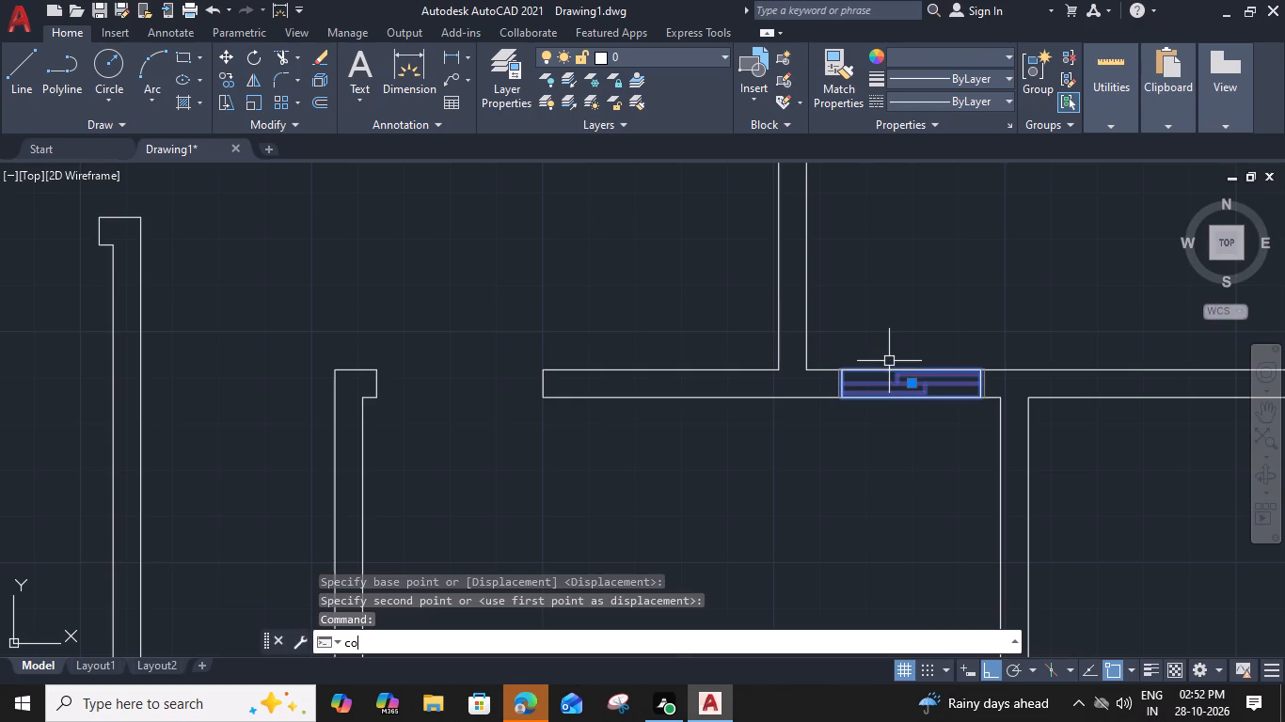
left_click(911, 397)
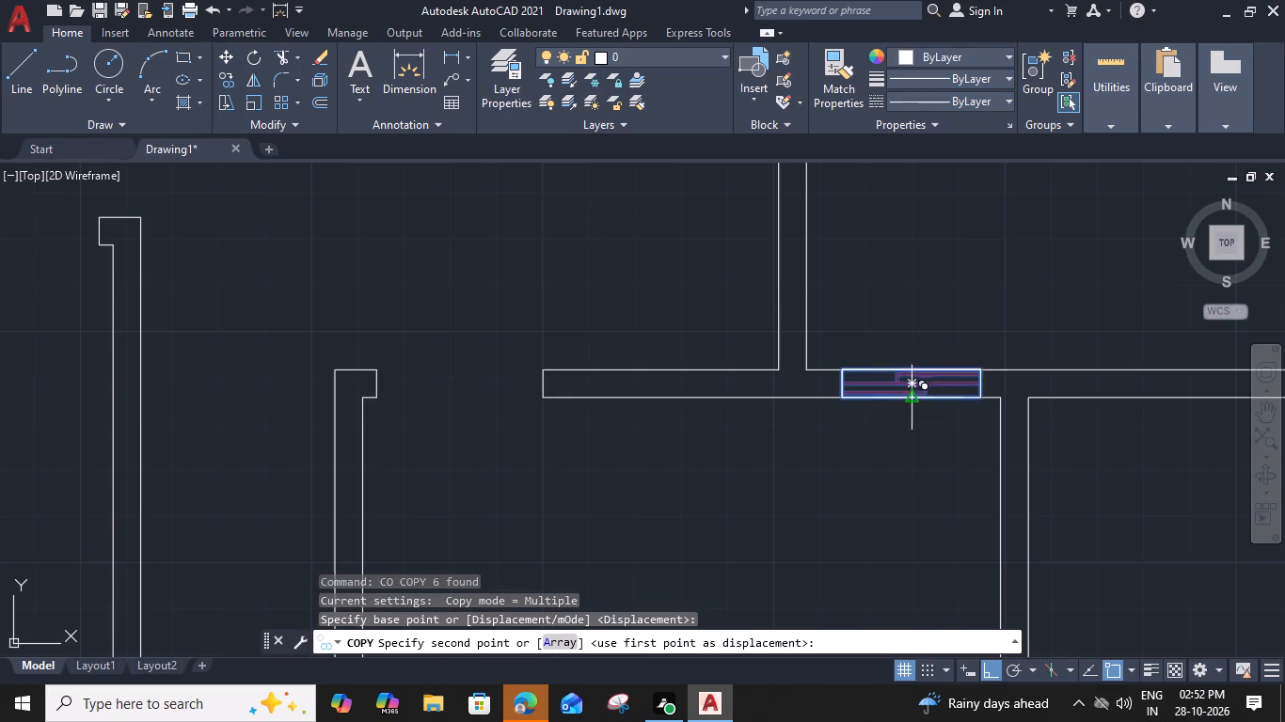
scroll(771, 399, "down", 3)
middle_click_drag(629, 327, 950, 551)
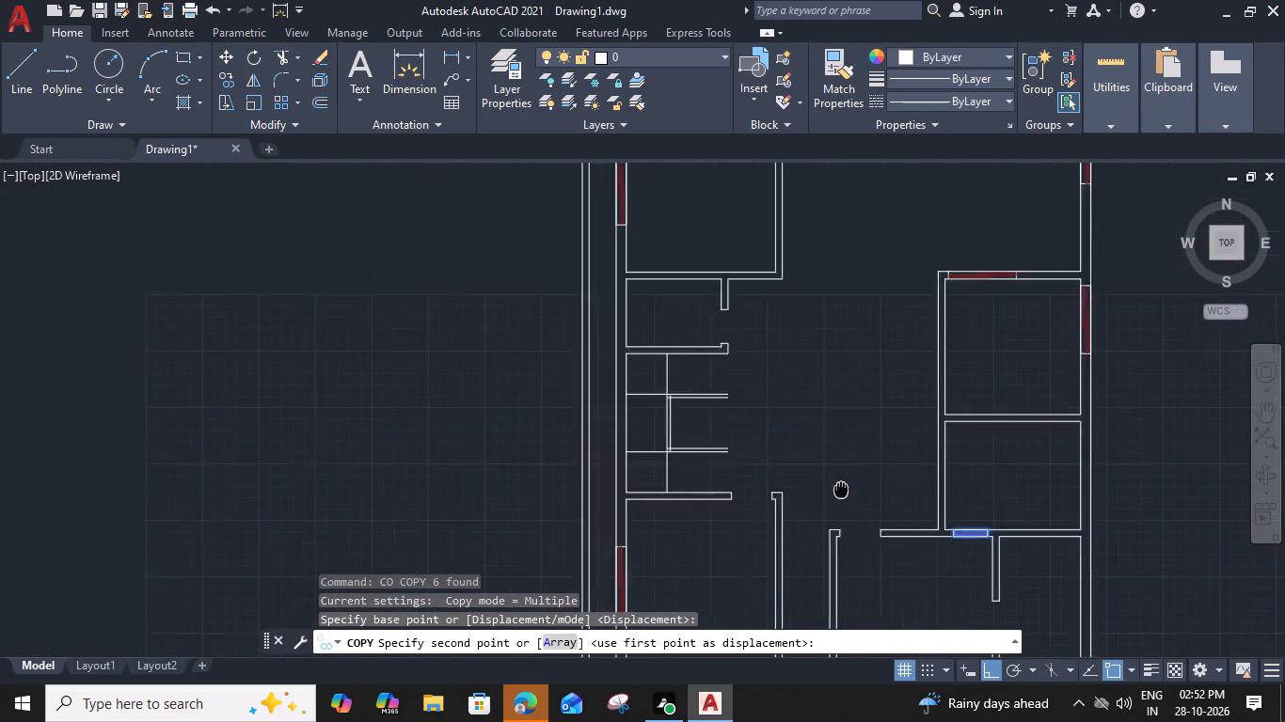
middle_click_drag(950, 551, 983, 571)
middle_click_drag(818, 322, 691, 570)
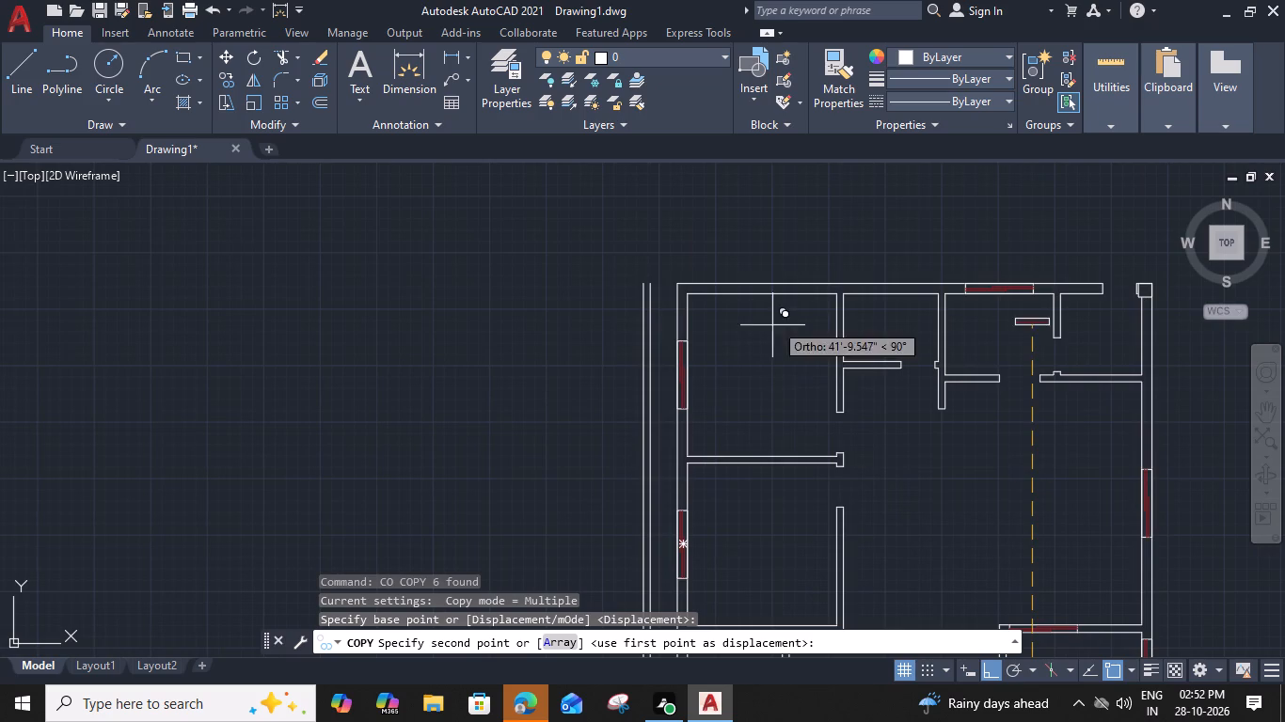
scroll(811, 290, "up", 2)
left_click(823, 292)
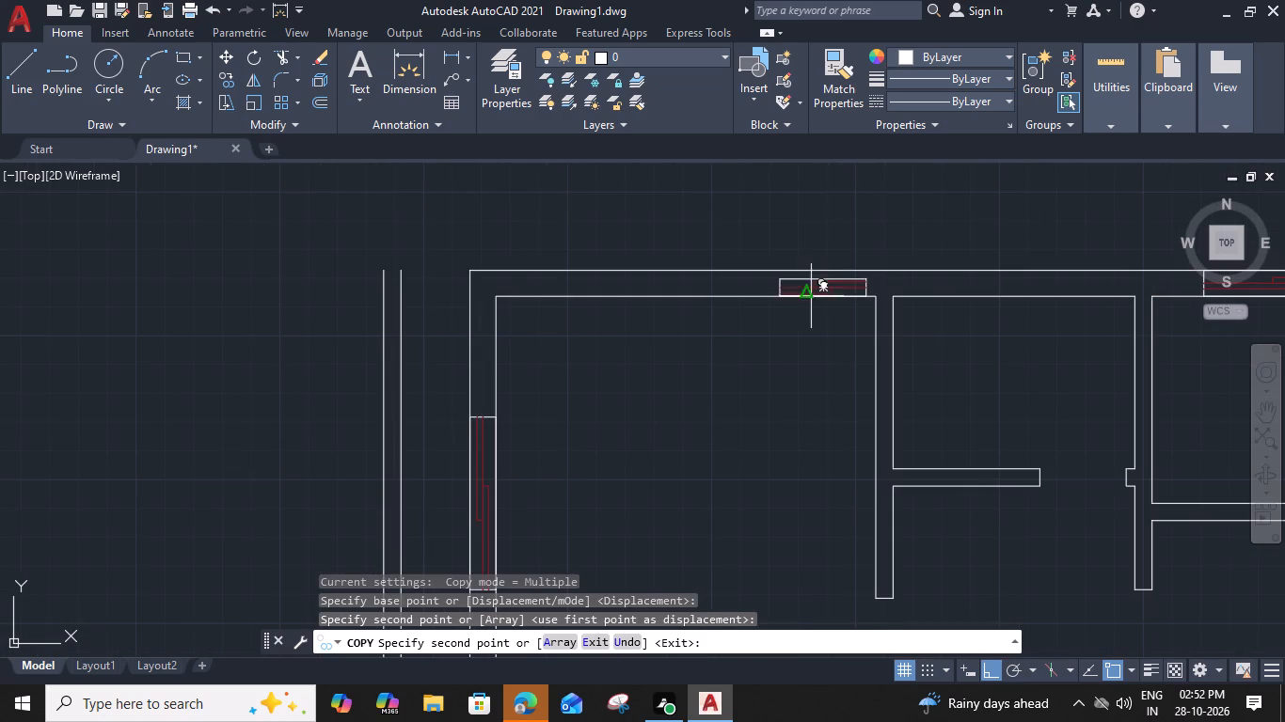
left_click(555, 296)
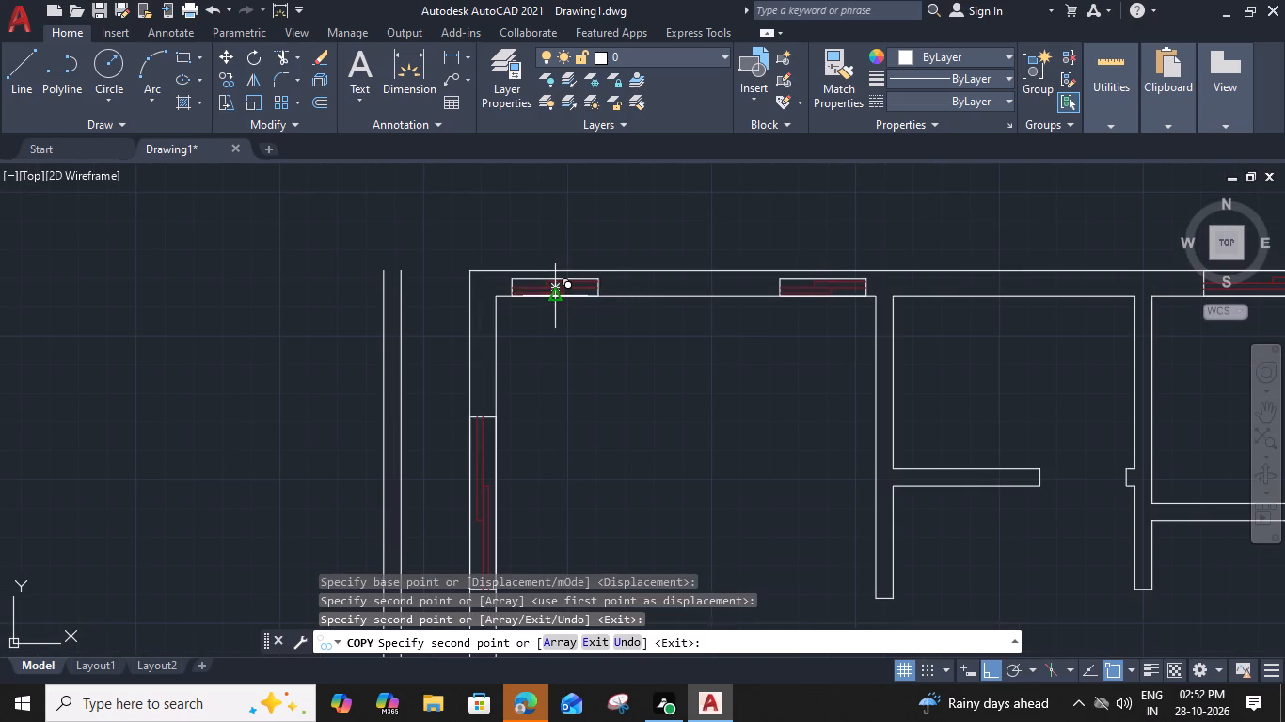
scroll(692, 348, "down", 2)
middle_click_drag(737, 442, 752, 226)
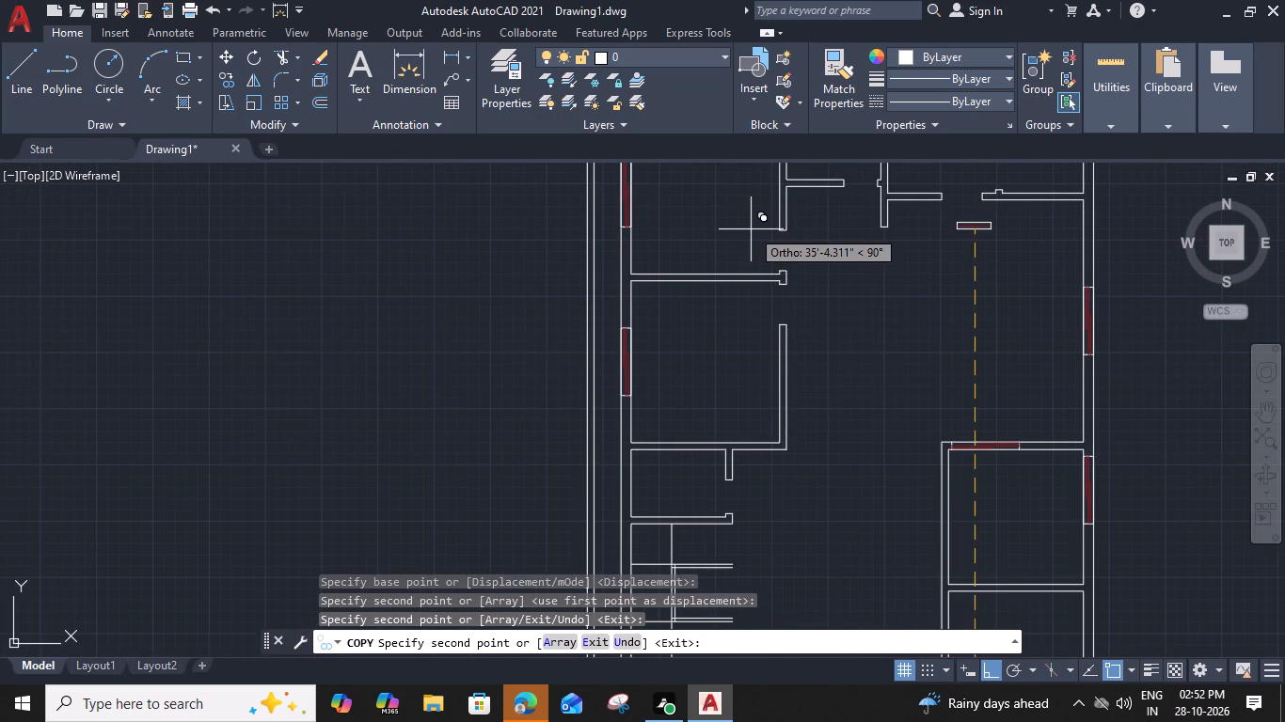
middle_click_drag(829, 256, 647, 488)
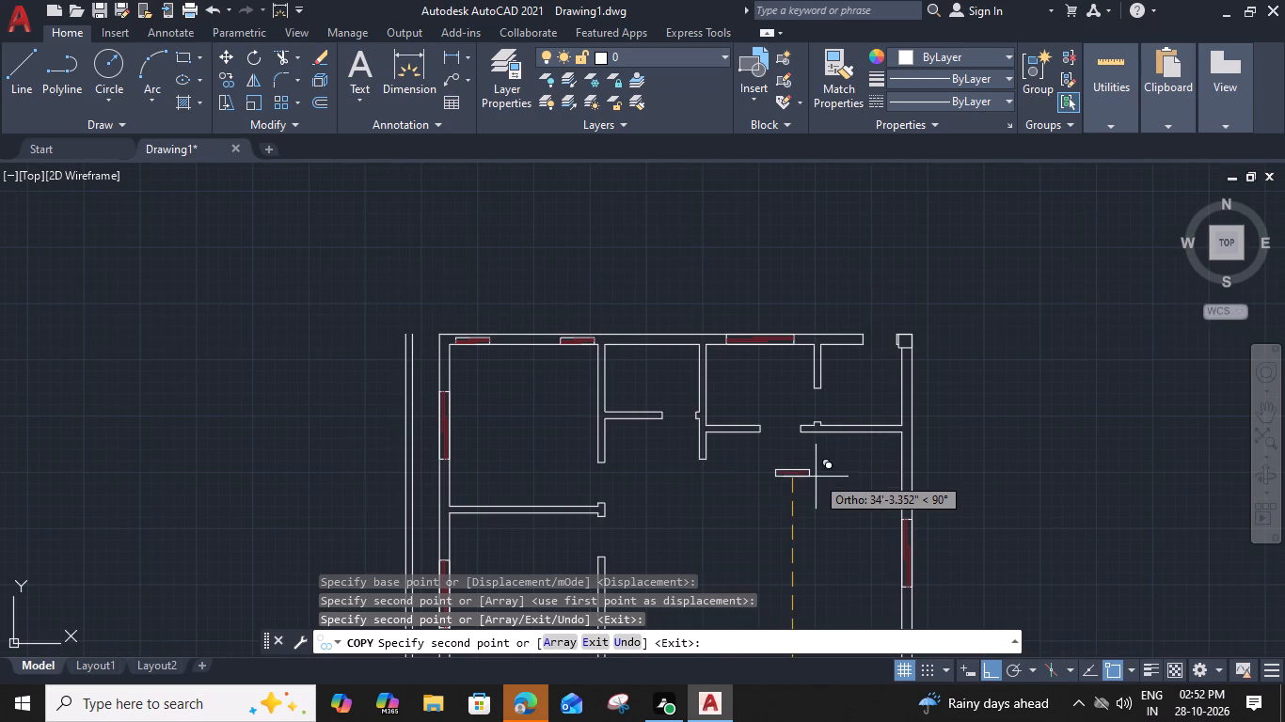
middle_click_drag(822, 480, 823, 310)
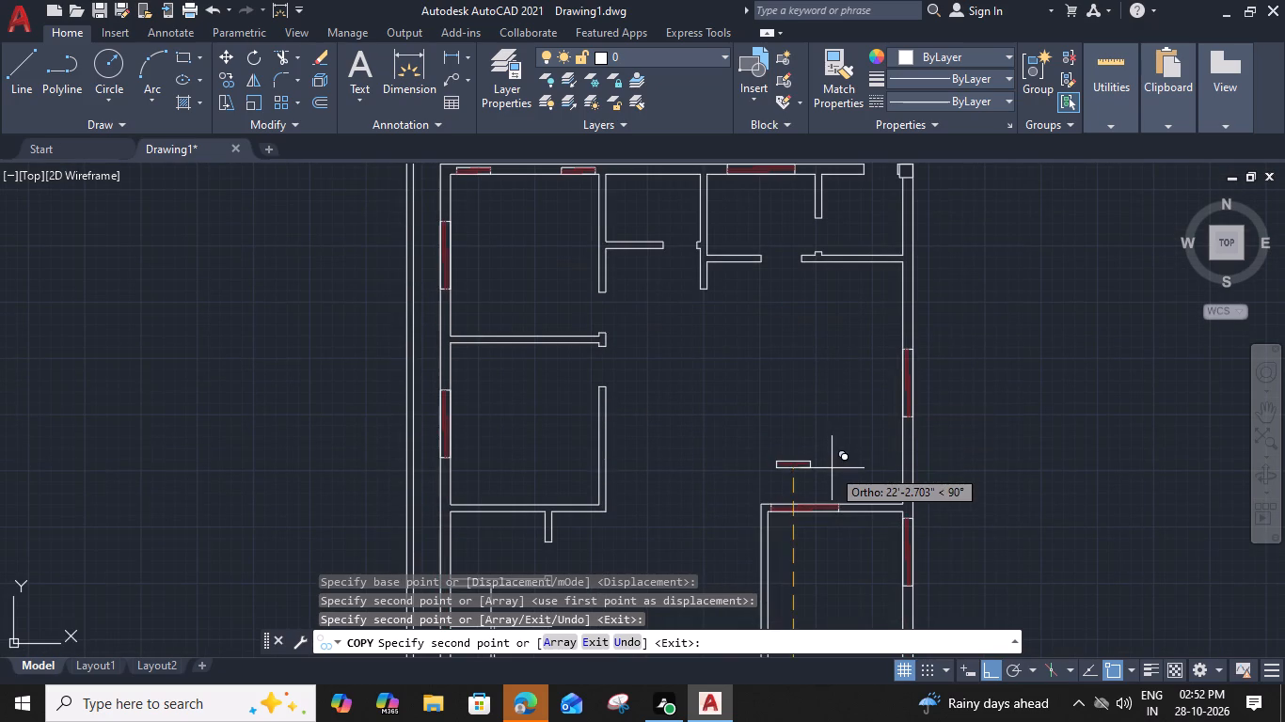
middle_click_drag(832, 468, 840, 406)
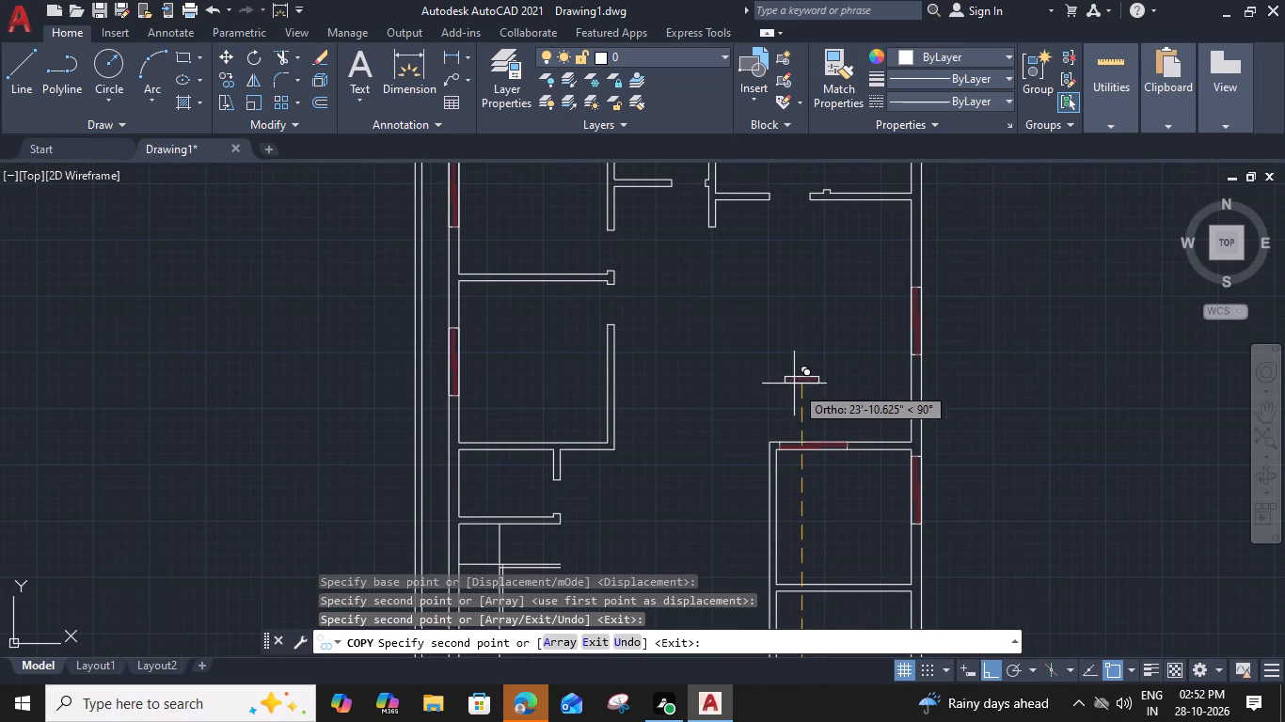
middle_click_drag(821, 502, 837, 317)
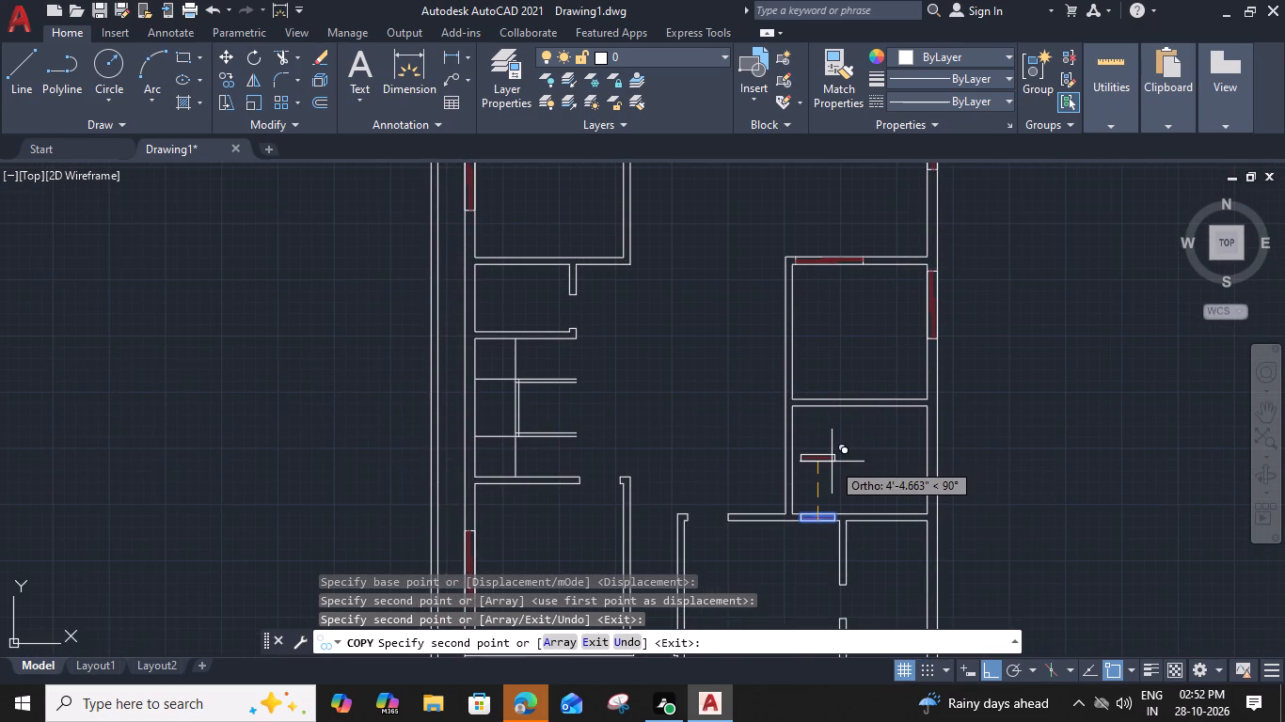
key("Escape")
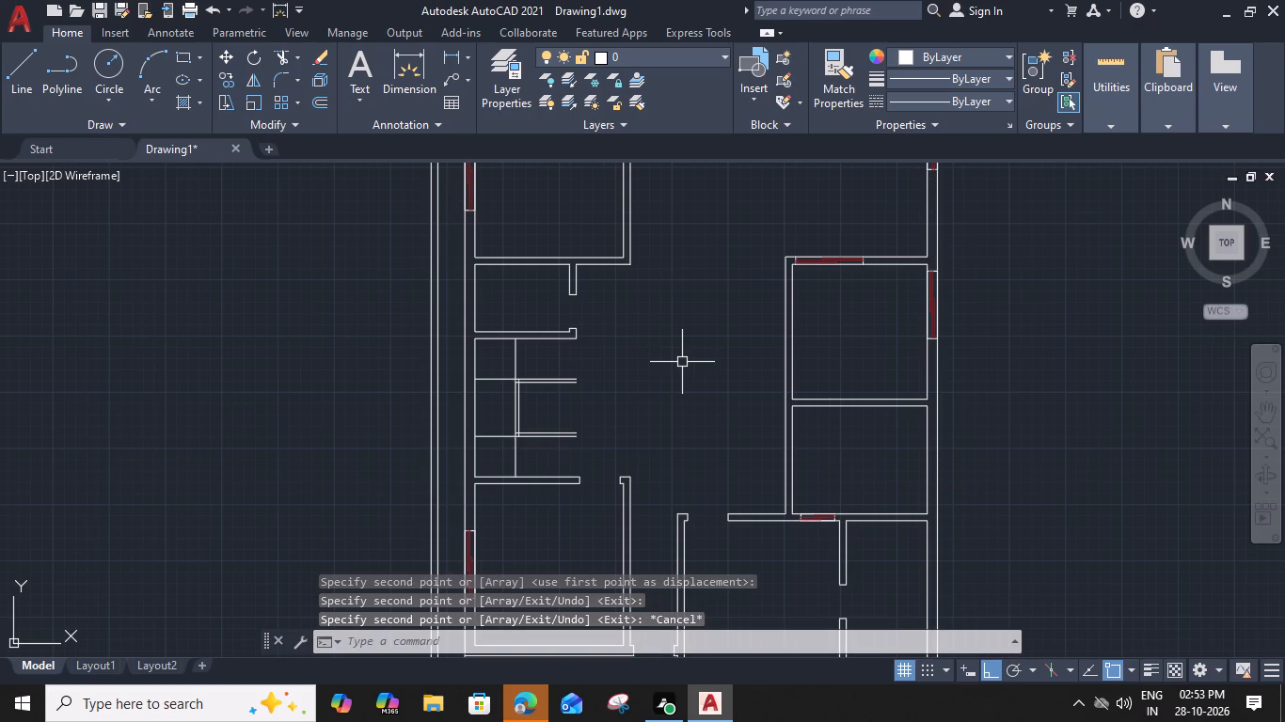
Draw a rectangle 1'9" long and 9" wide in the open central area of the plan.
type("rec")
key("space")
left_click(652, 343)
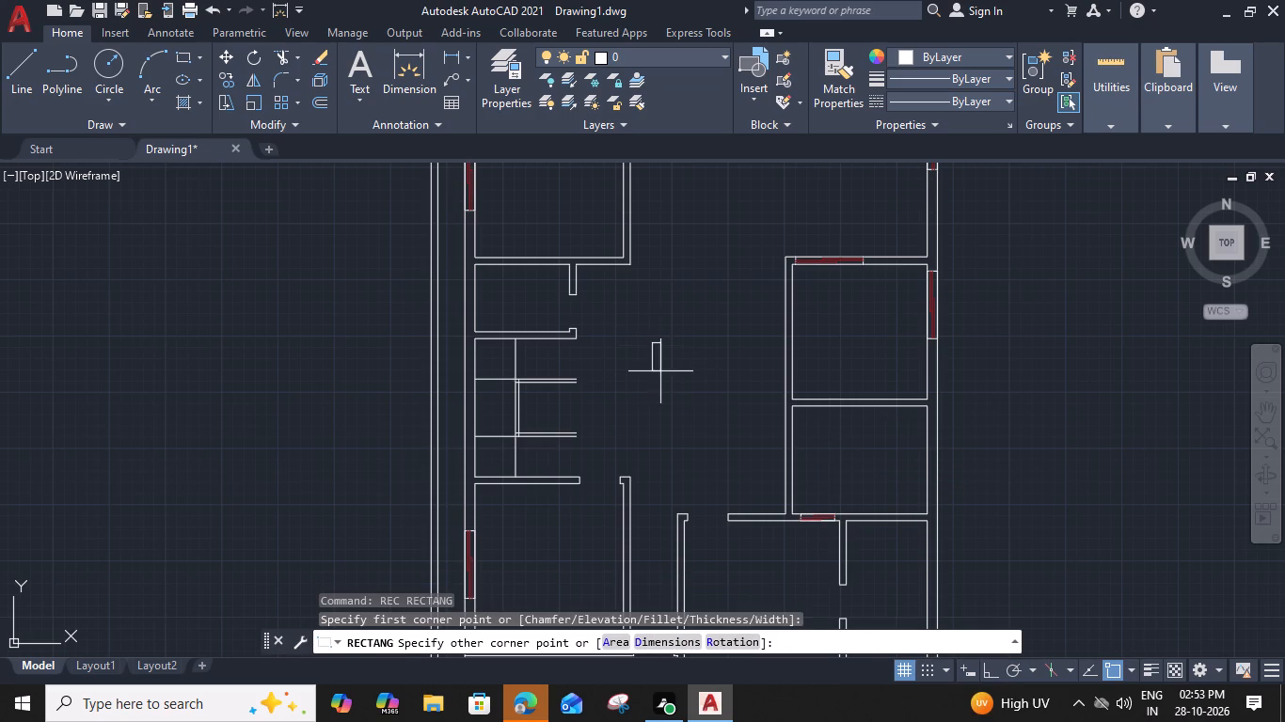
type("d")
key("space")
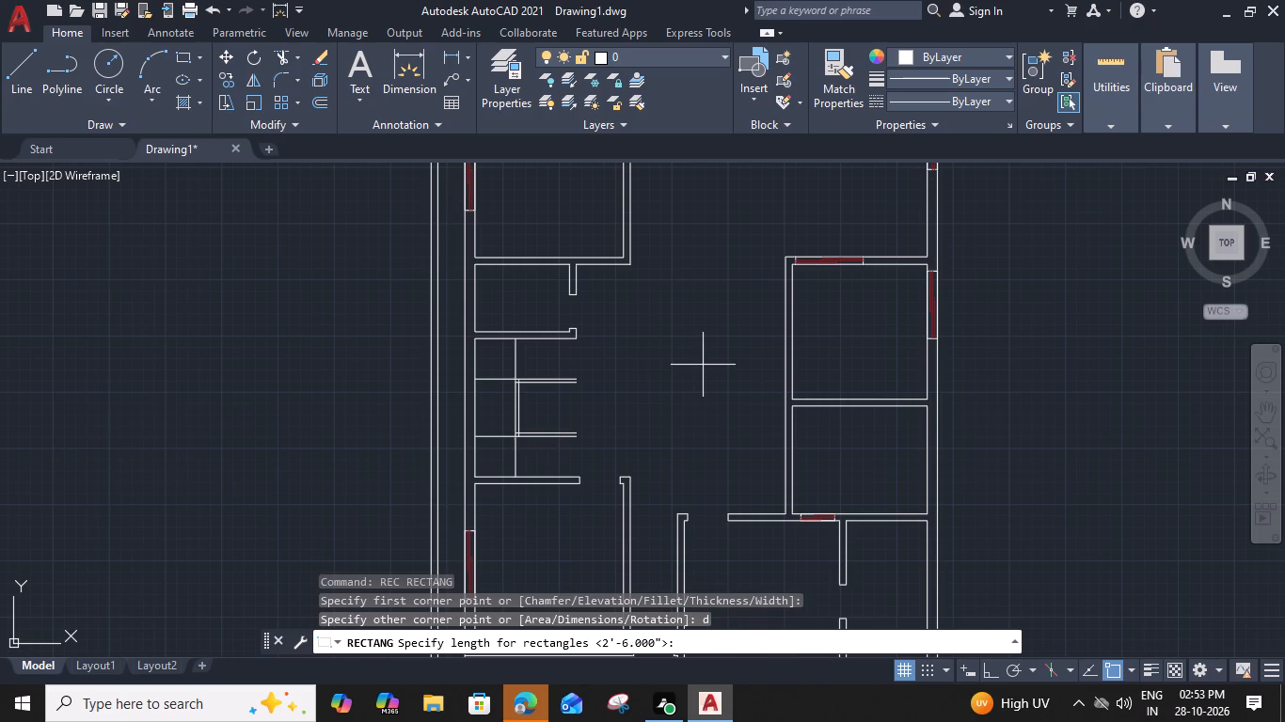
type("1'")
type("9\"")
key("Return")
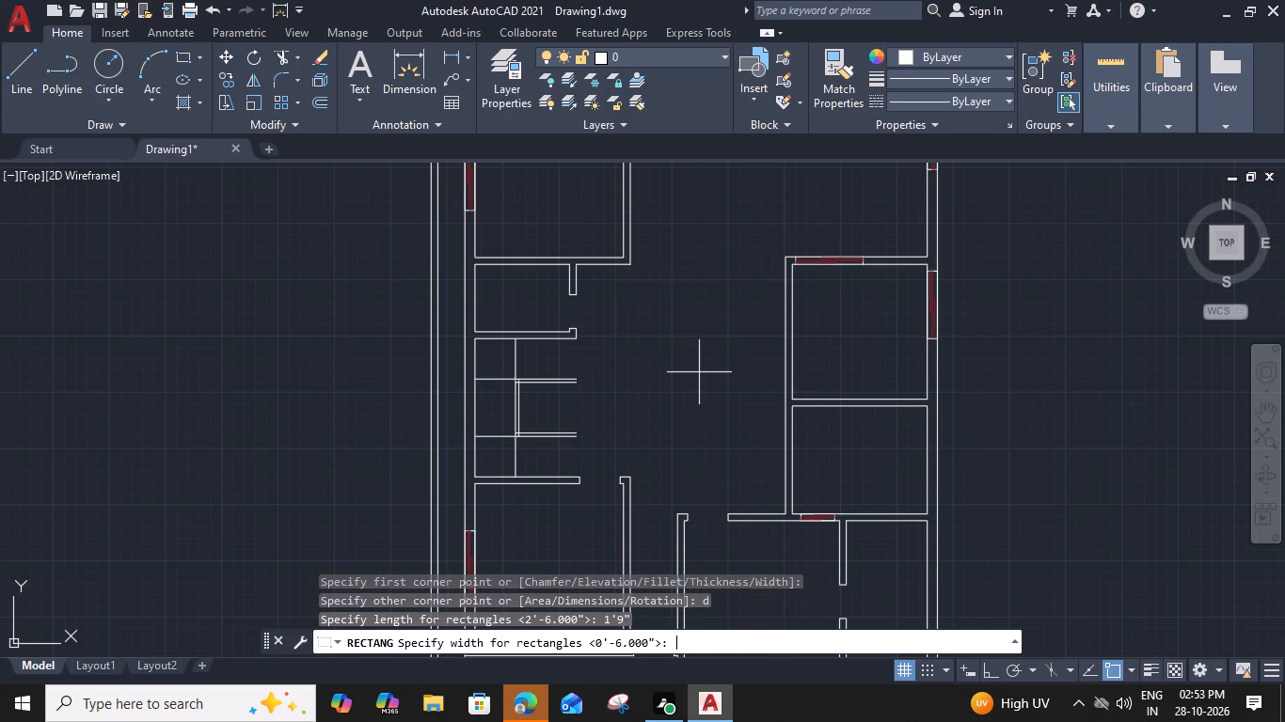
type("9\"")
key("Return")
left_click(706, 395)
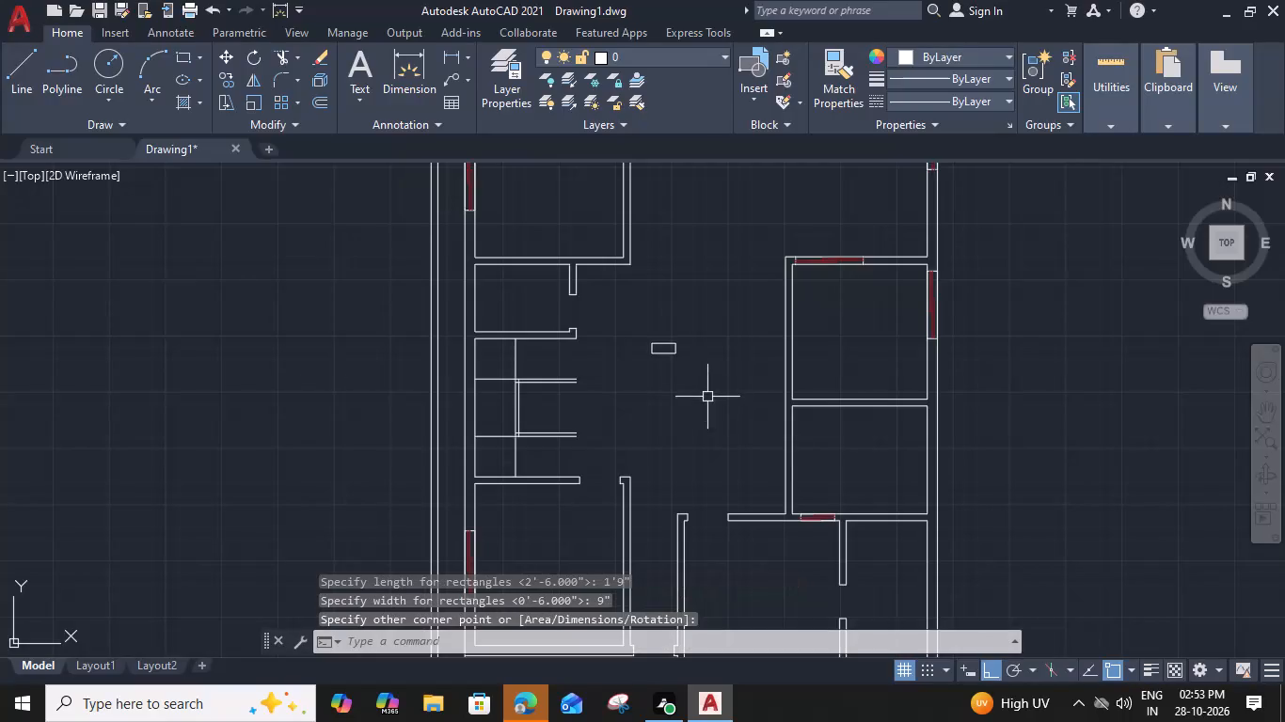
Draw a horizontal centre line across the new rectangle between the midpoints of its short sides.
scroll(641, 324, "up", 4)
type("l")
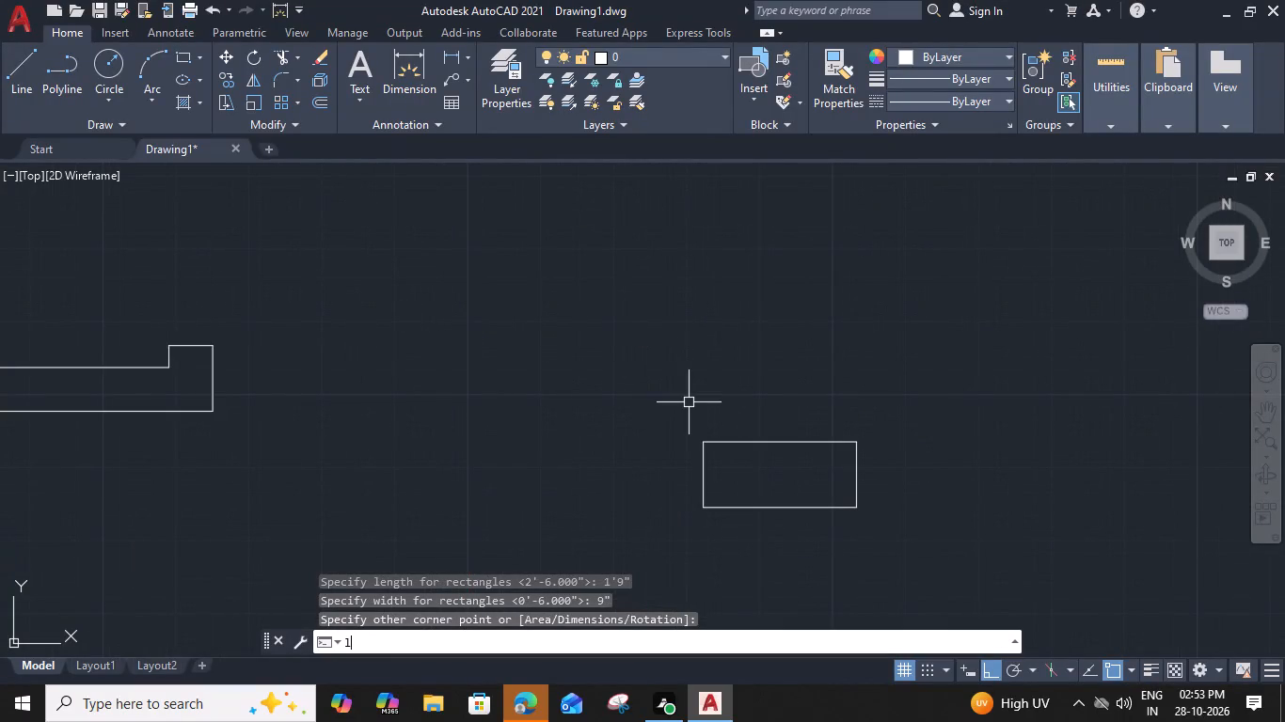
key("space")
scroll(729, 427, "up", 1)
middle_click_drag(728, 460, 653, 279)
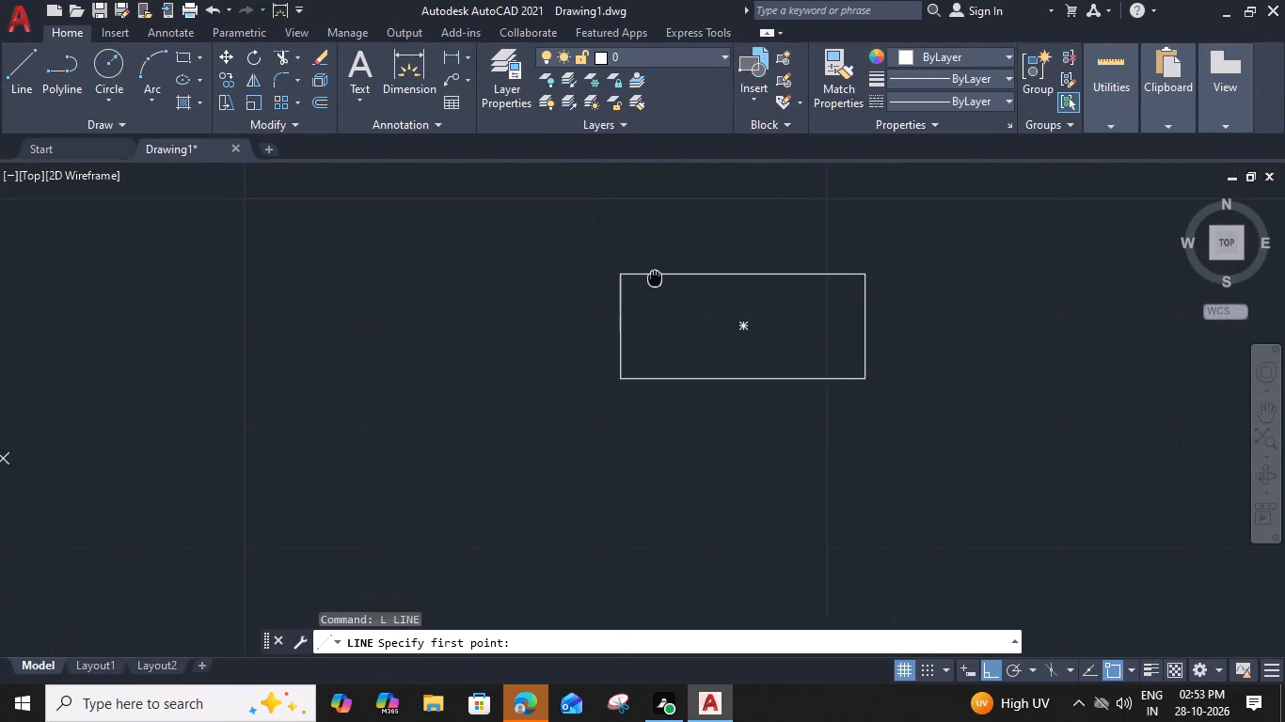
left_click(610, 323)
left_click(858, 323)
key("space")
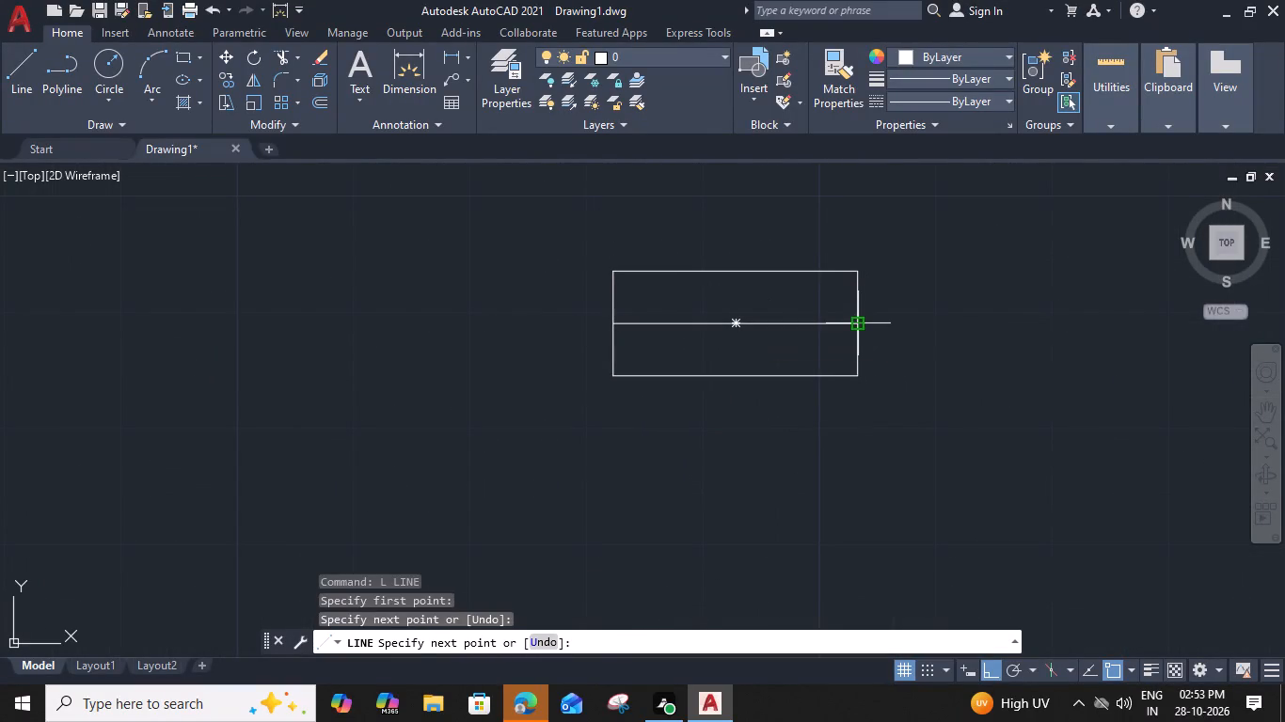
Offset the rectangle's centre line 2" above and 2" below.
left_click(763, 322)
key("o")
key("space")
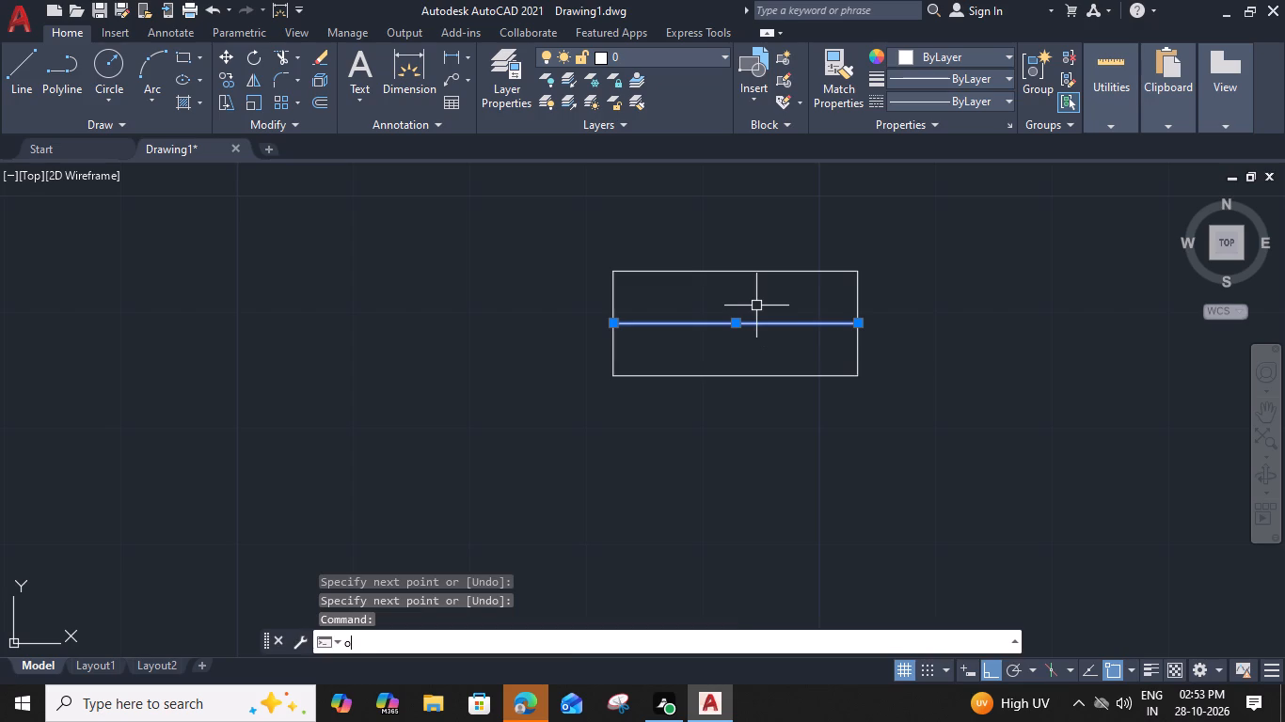
key("2")
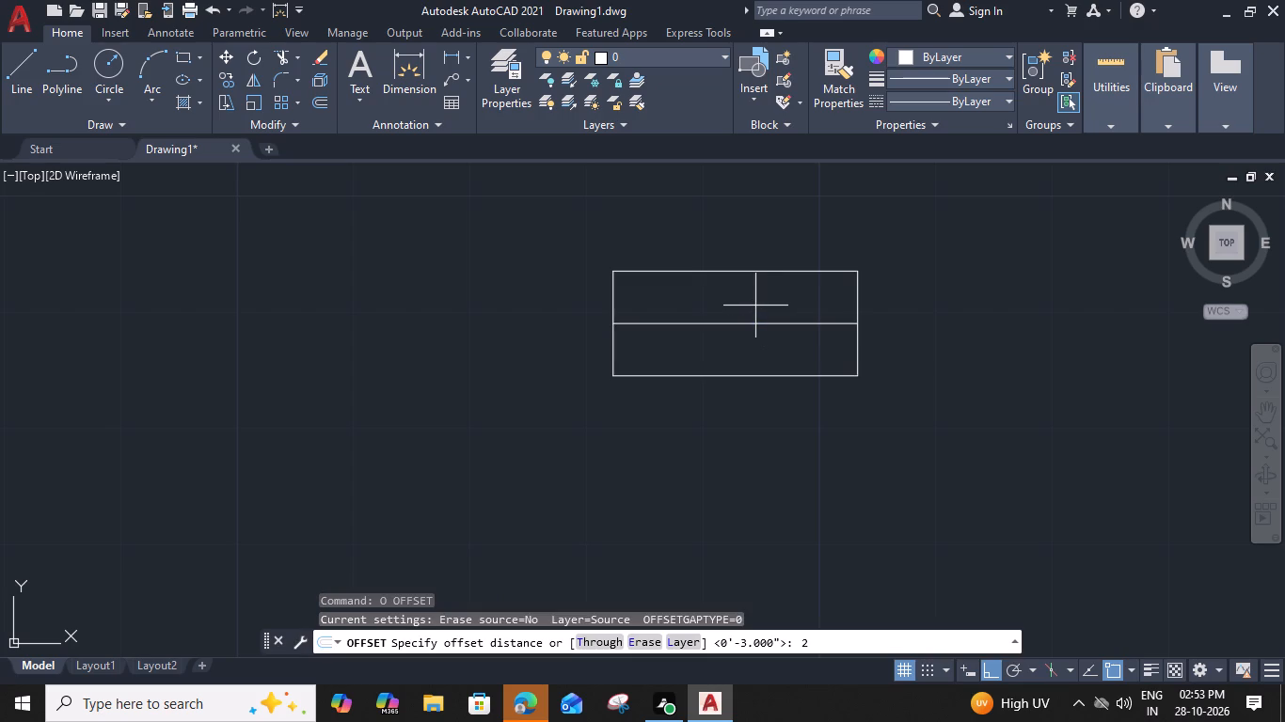
key("shift+quotedbl")
key("Return")
left_click(757, 271)
left_click(750, 329)
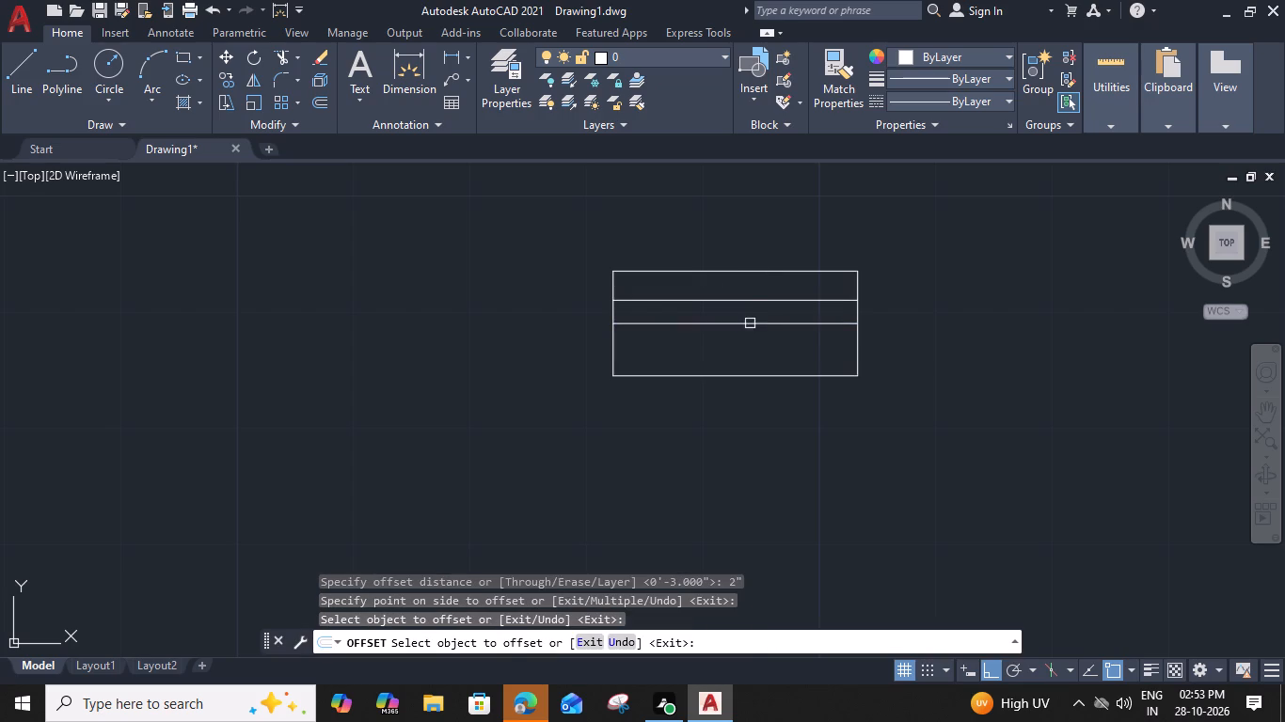
left_click_drag(750, 323, 750, 336)
left_click(747, 358)
key("Escape")
Change the colour of the three horizontal lines inside the rectangle to dark red 153,27,30.
left_click(775, 290)
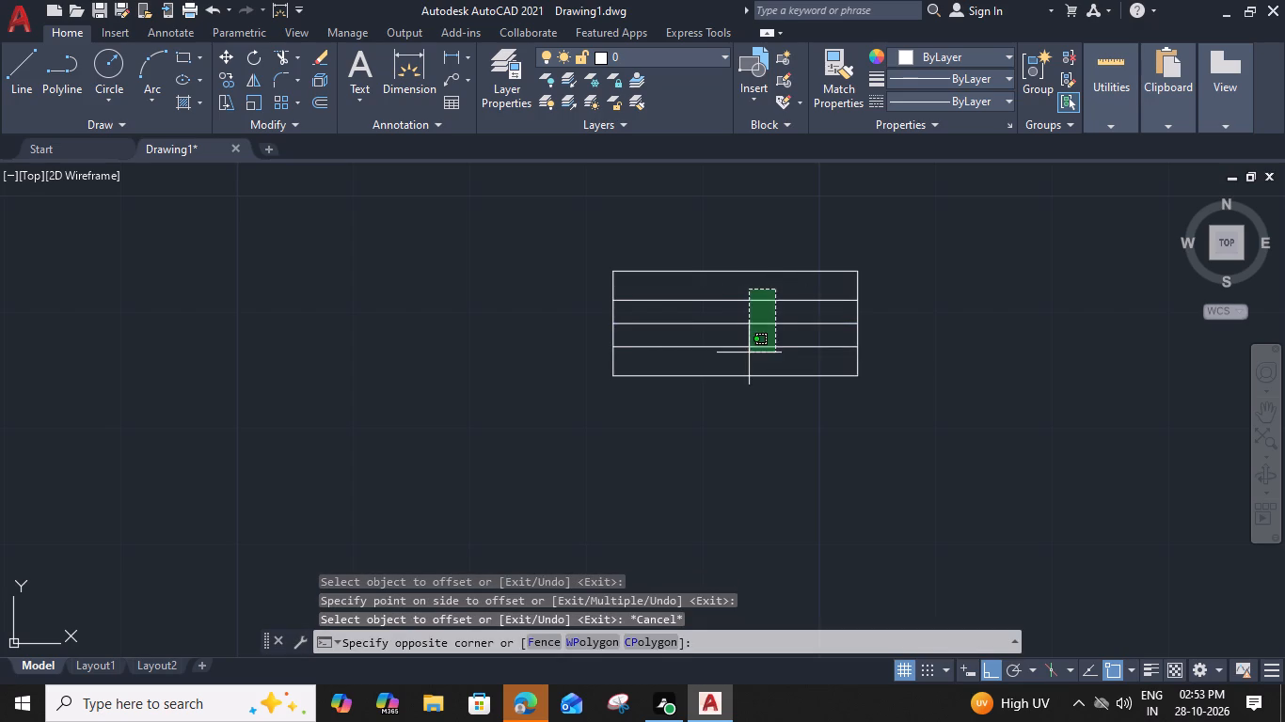
left_click(749, 353)
left_click(944, 56)
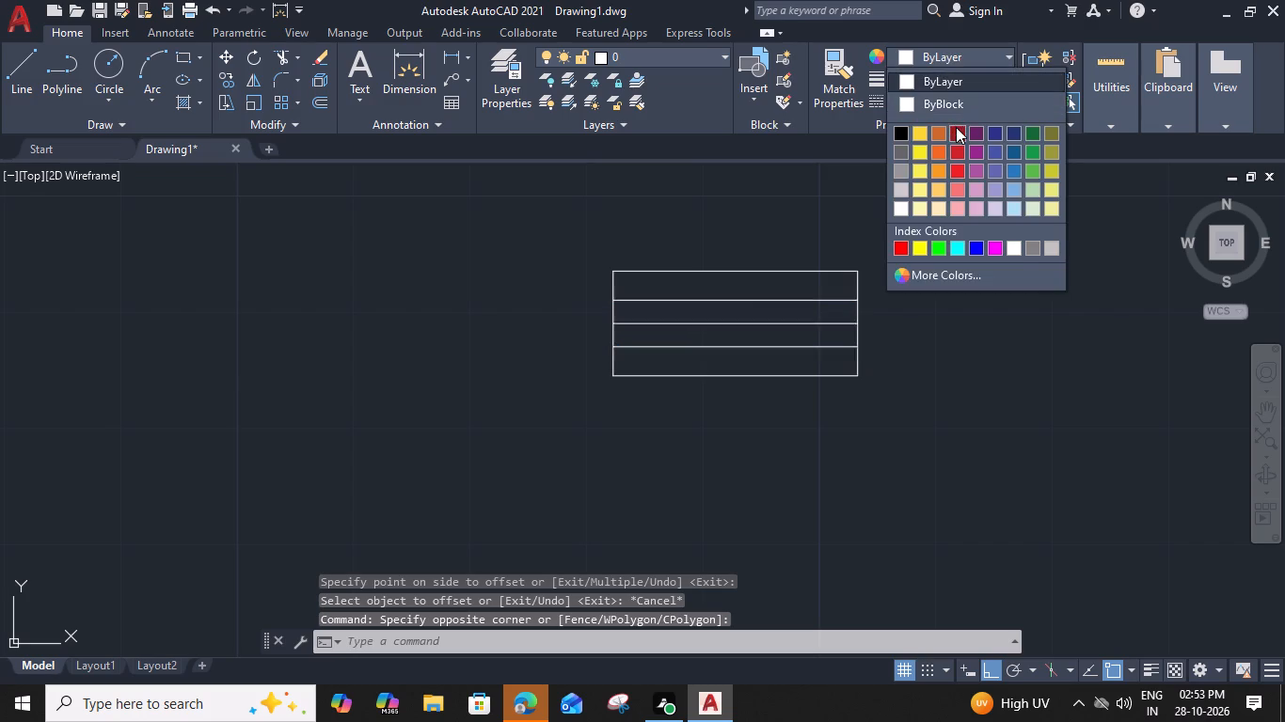
left_click(956, 127)
Group the 1'9" by 9" rectangle with its three red lines into one symbol.
scroll(855, 311, "down", 1)
left_click(864, 275)
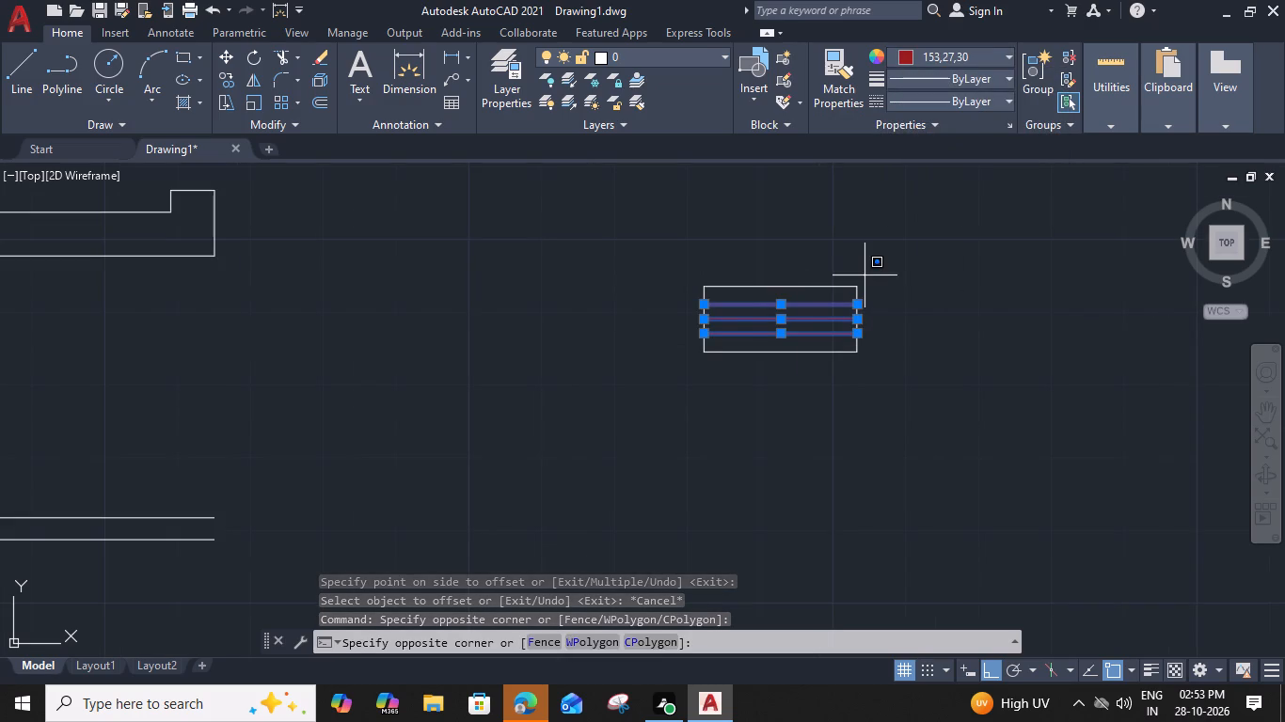
left_click(802, 389)
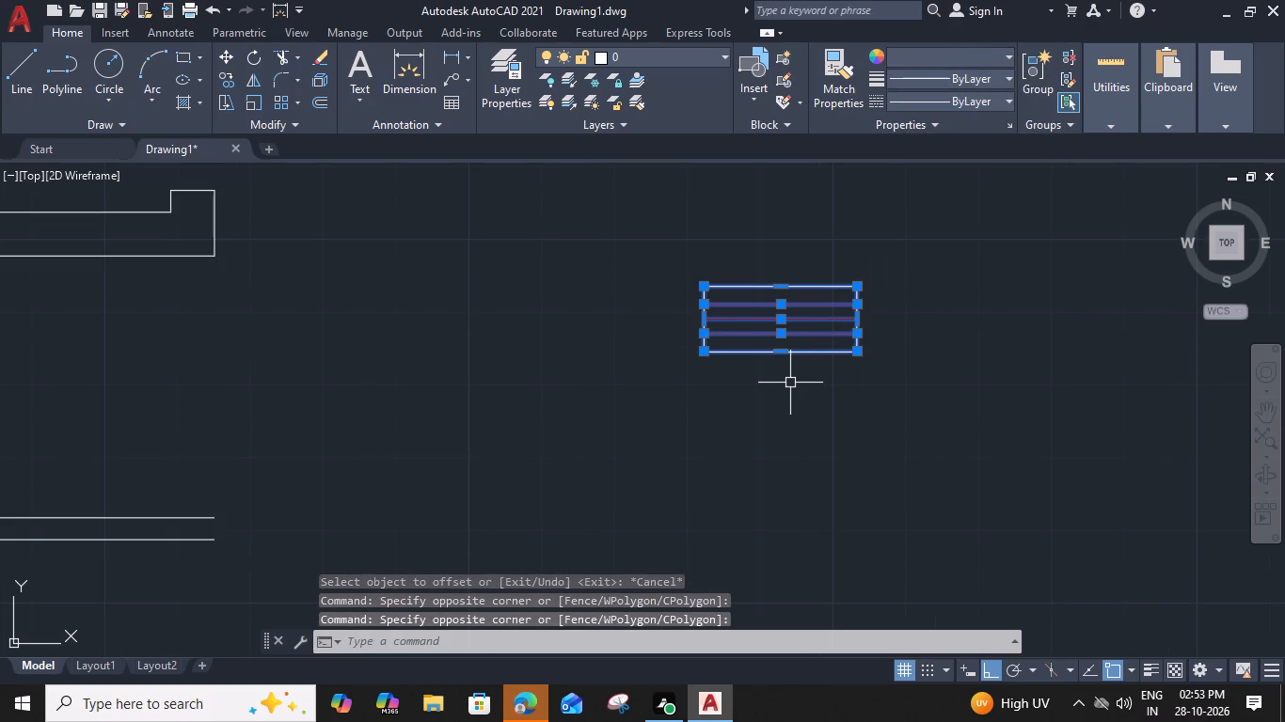
type("g")
key("space")
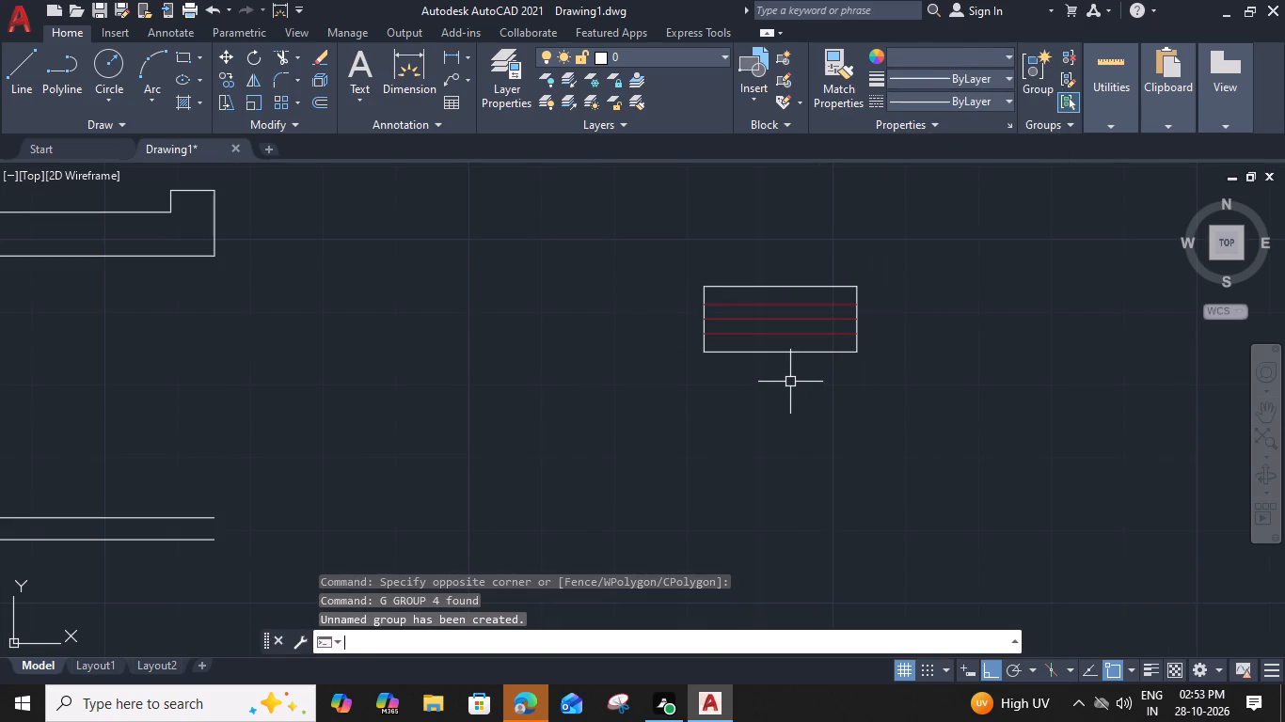
Move the 1'9" window symbol up into the top outer wall of the small middle room.
left_click(768, 354)
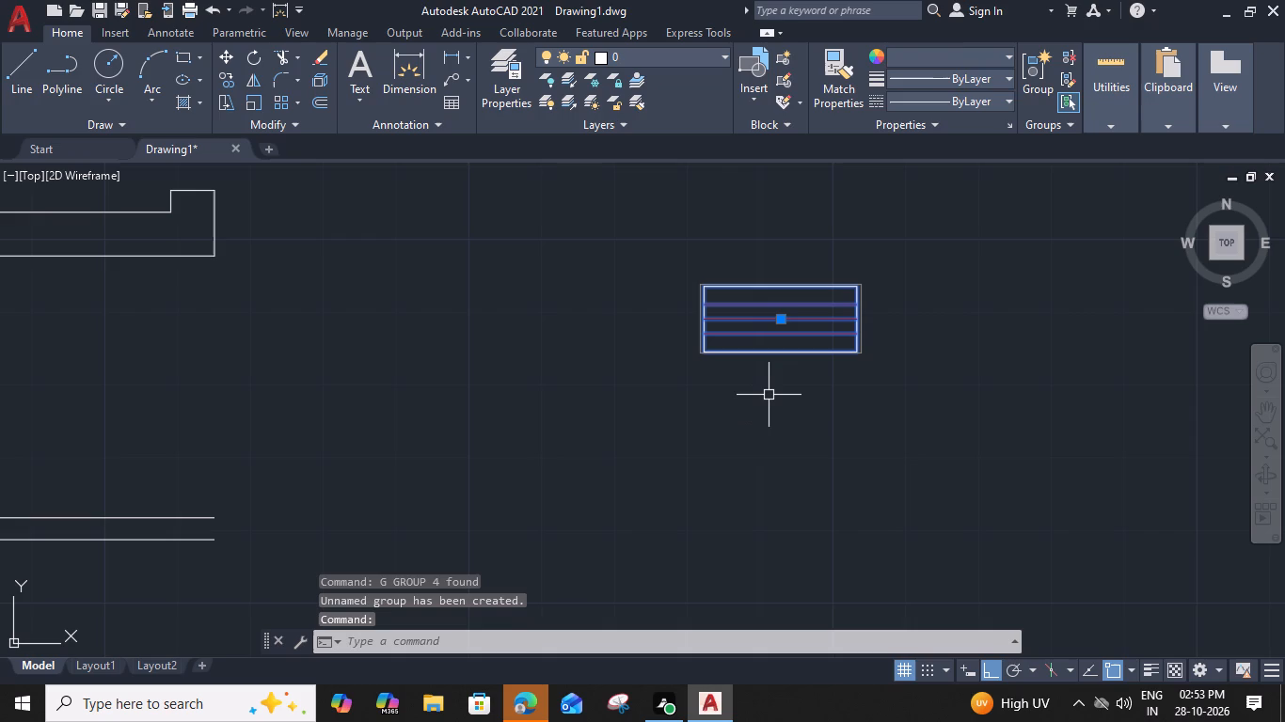
type("m")
key("space")
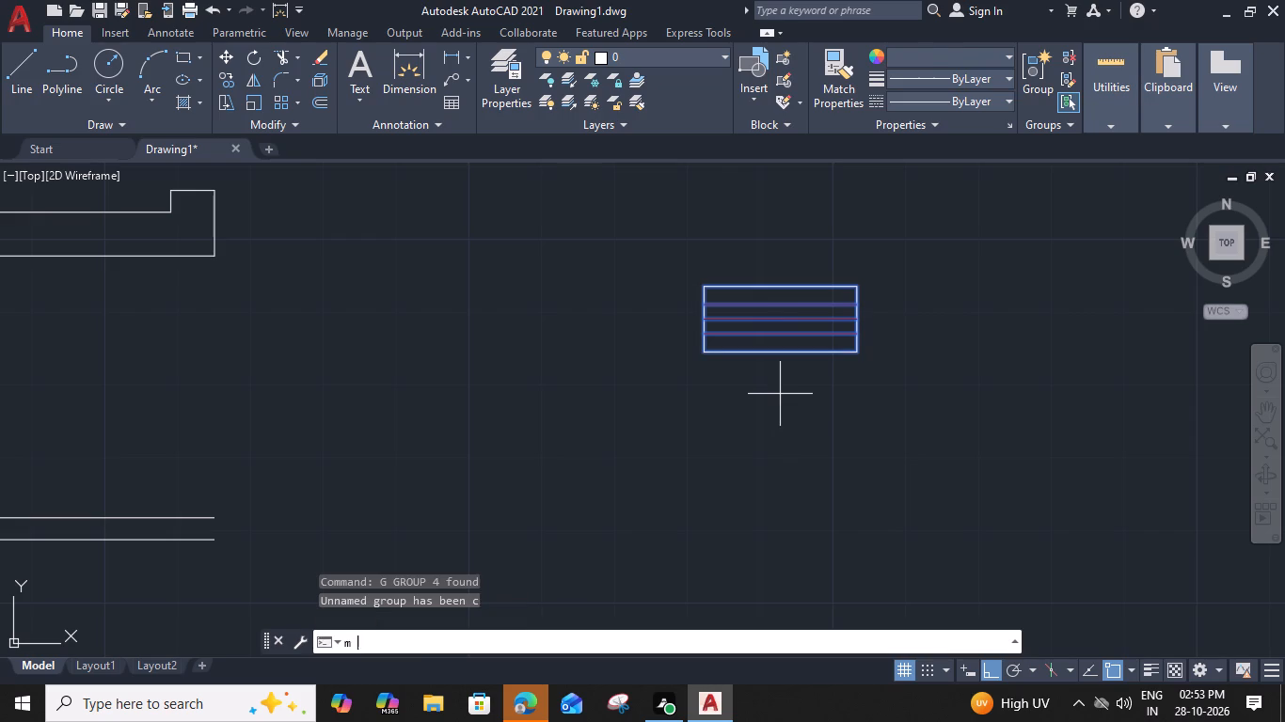
left_click(784, 348)
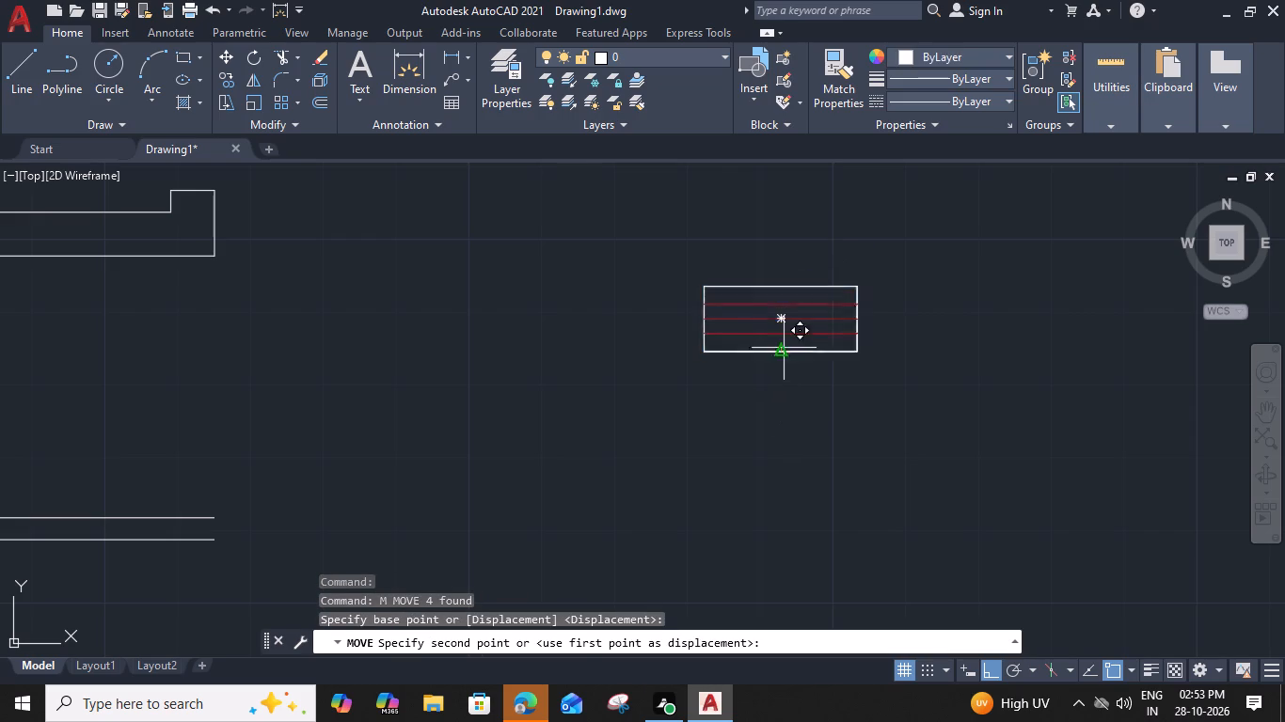
scroll(783, 343, "down", 3)
middle_click_drag(794, 255, 793, 353)
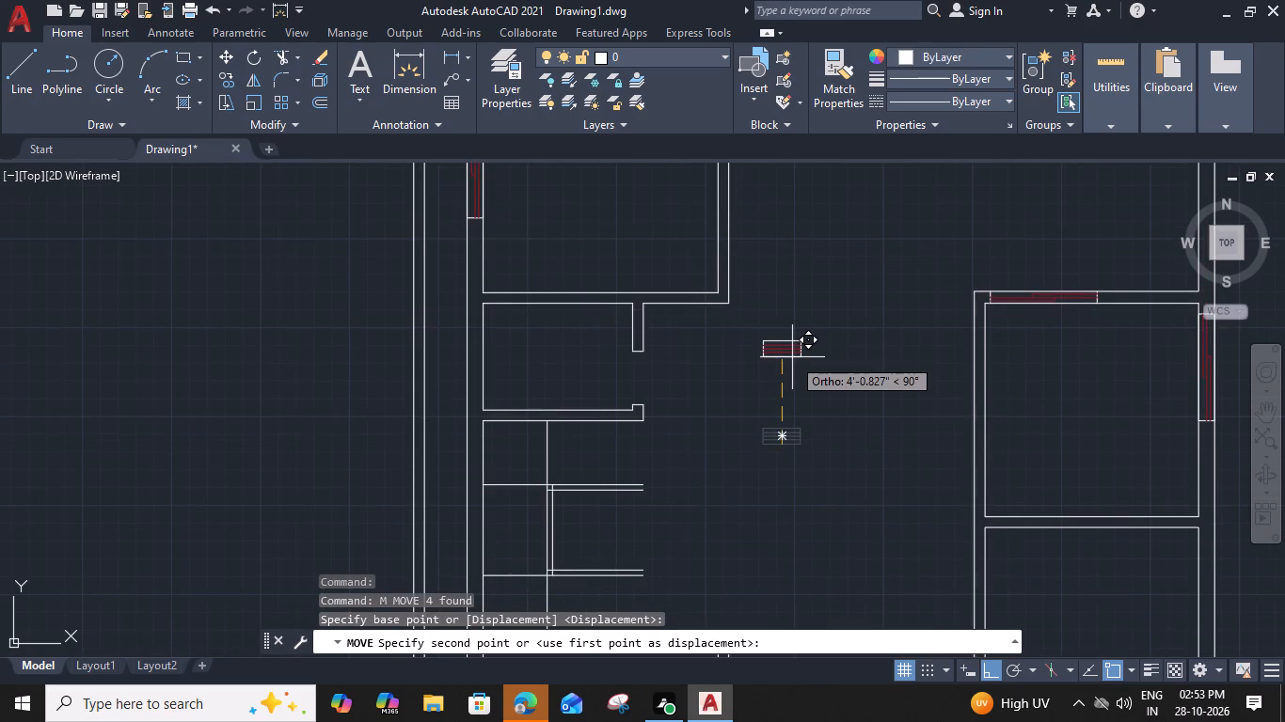
middle_click_drag(797, 237, 779, 479)
middle_click_drag(752, 243, 739, 467)
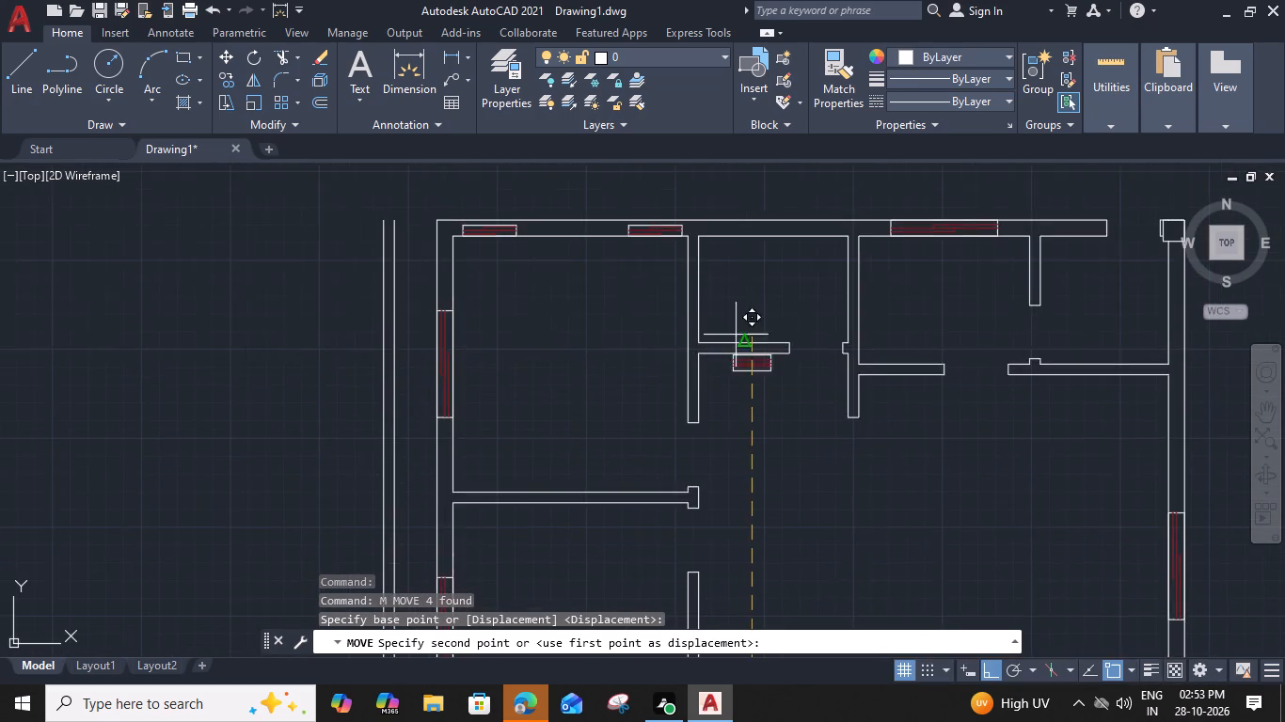
scroll(718, 239, "up", 2)
left_click(739, 232)
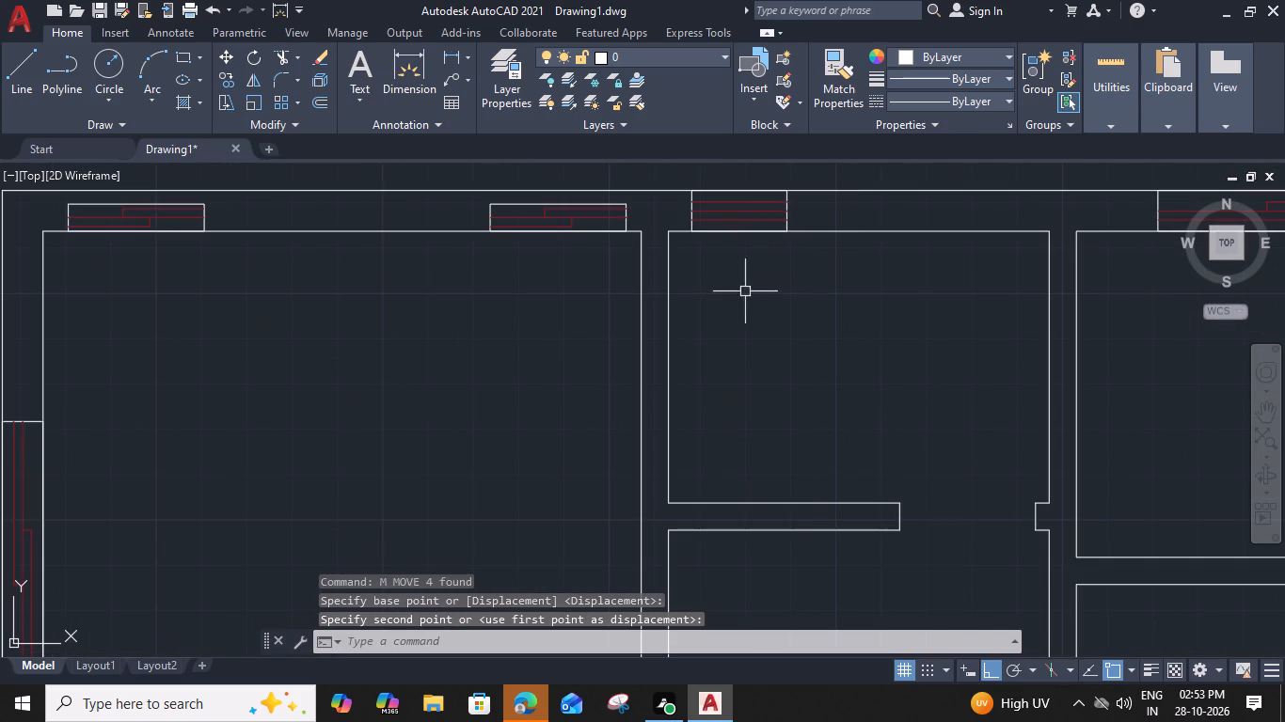
Shift the 1'9" window slightly further right along the top outer wall, away from the partition.
left_click(774, 208)
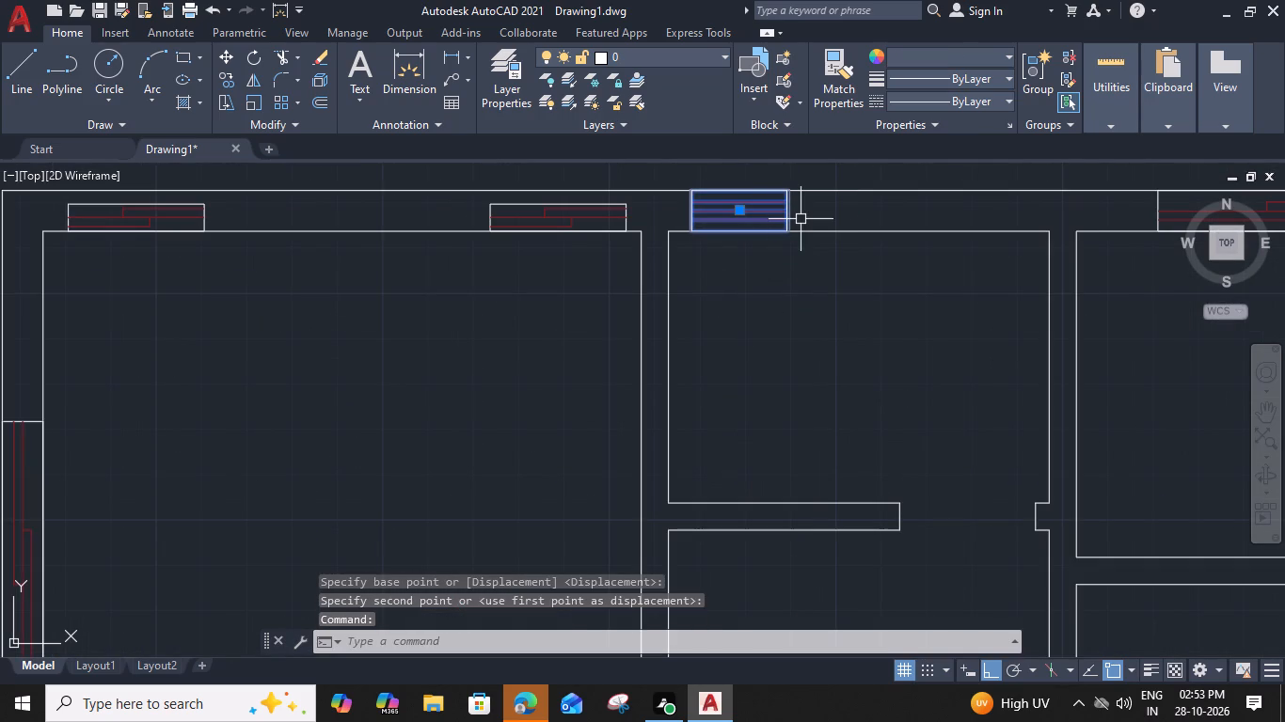
type("m")
key("space")
scroll(791, 228, "up", 1)
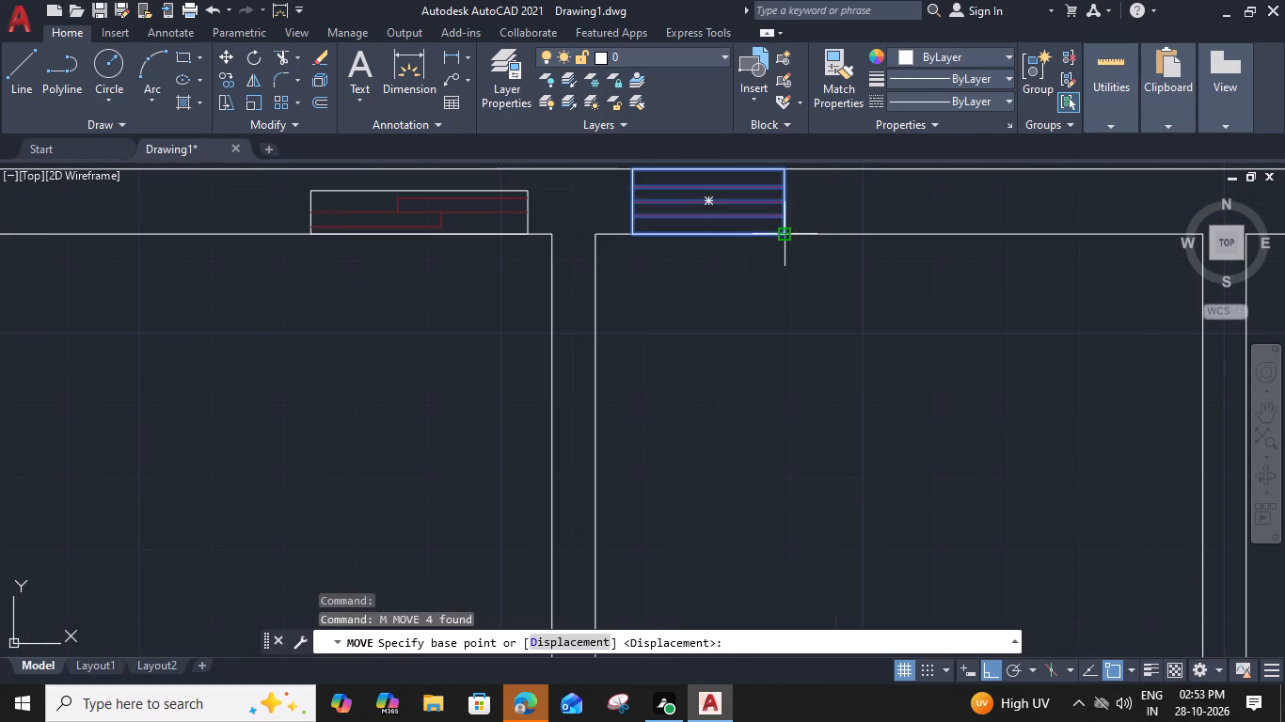
left_click(783, 237)
left_click(839, 241)
Copy the 1'9" window symbol from the top wall into the small room above the stairs, on its lower wall line.
left_click(765, 199)
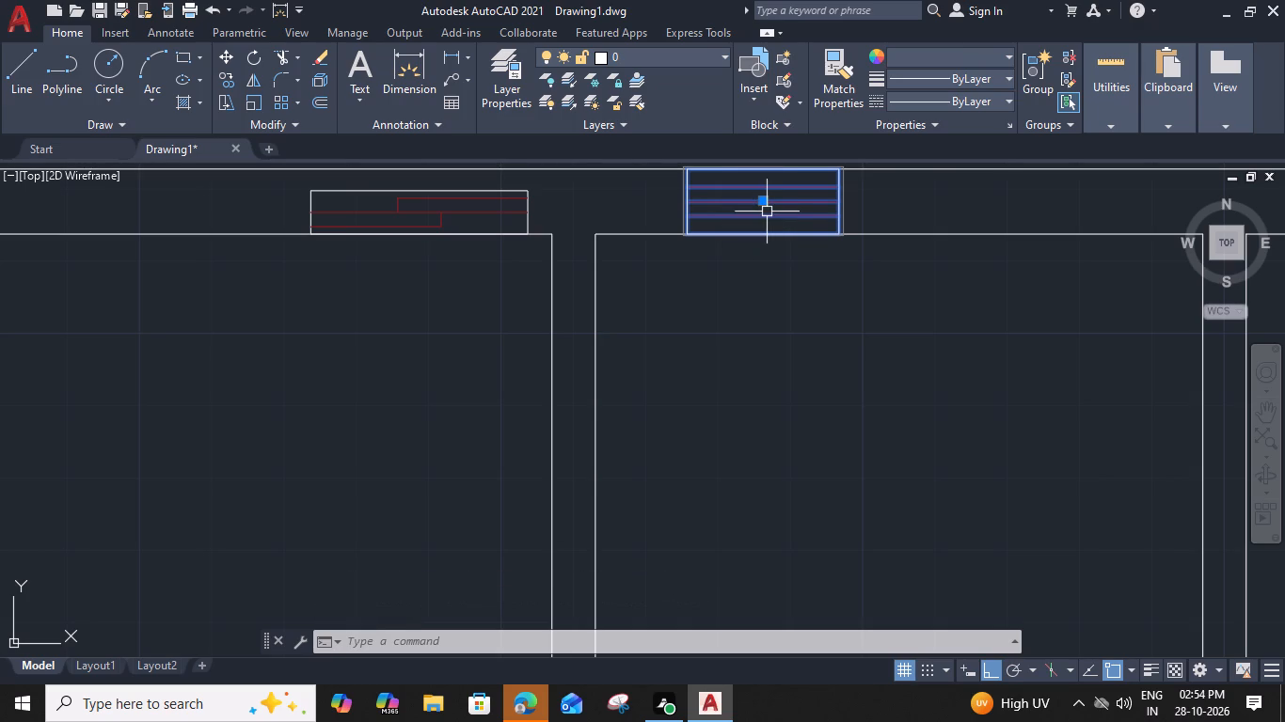
type("co")
key("space")
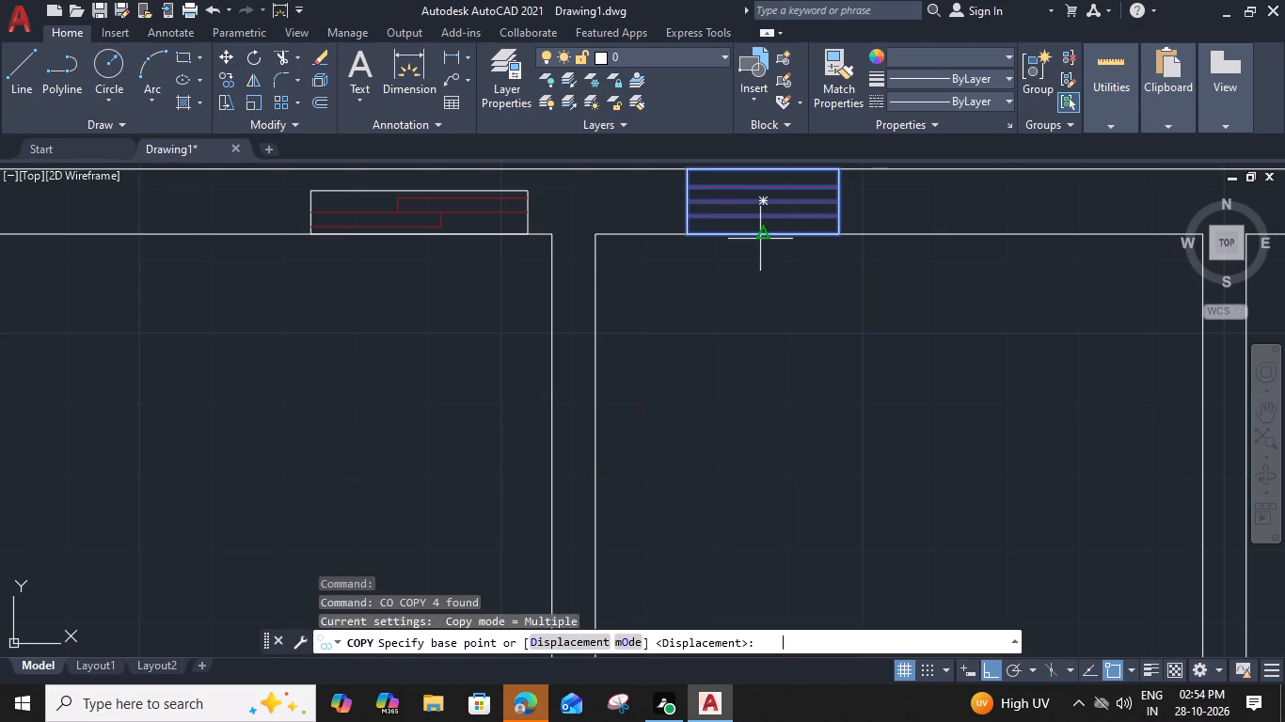
left_click(766, 229)
scroll(766, 230, "down", 1)
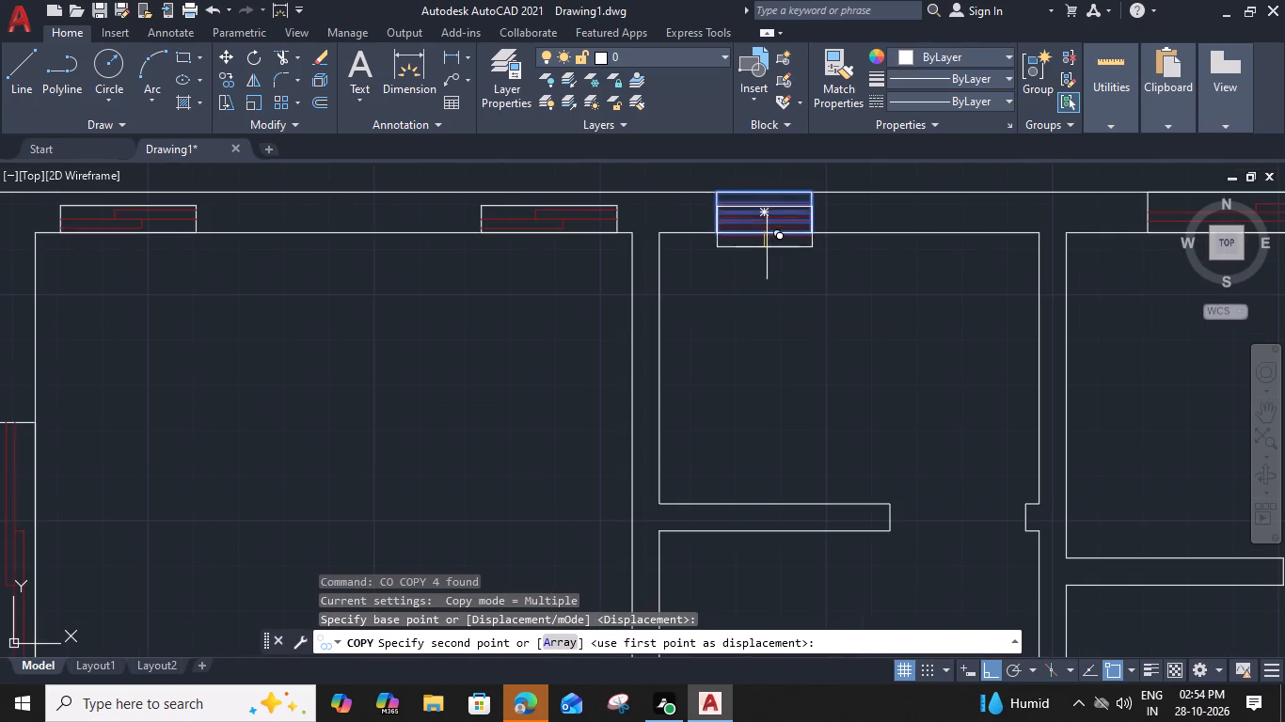
scroll(766, 385, "down", 2)
middle_click_drag(753, 444, 792, 198)
middle_click_drag(754, 403, 765, 385)
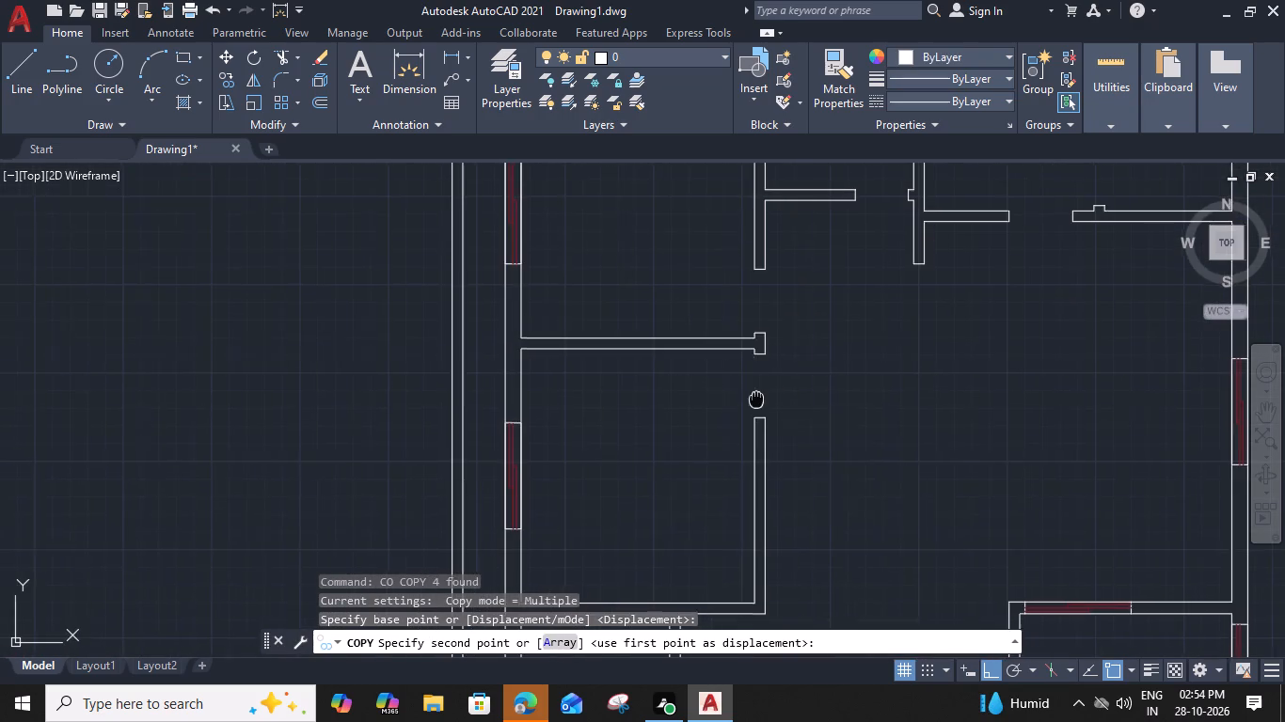
middle_click_drag(765, 385, 834, 247)
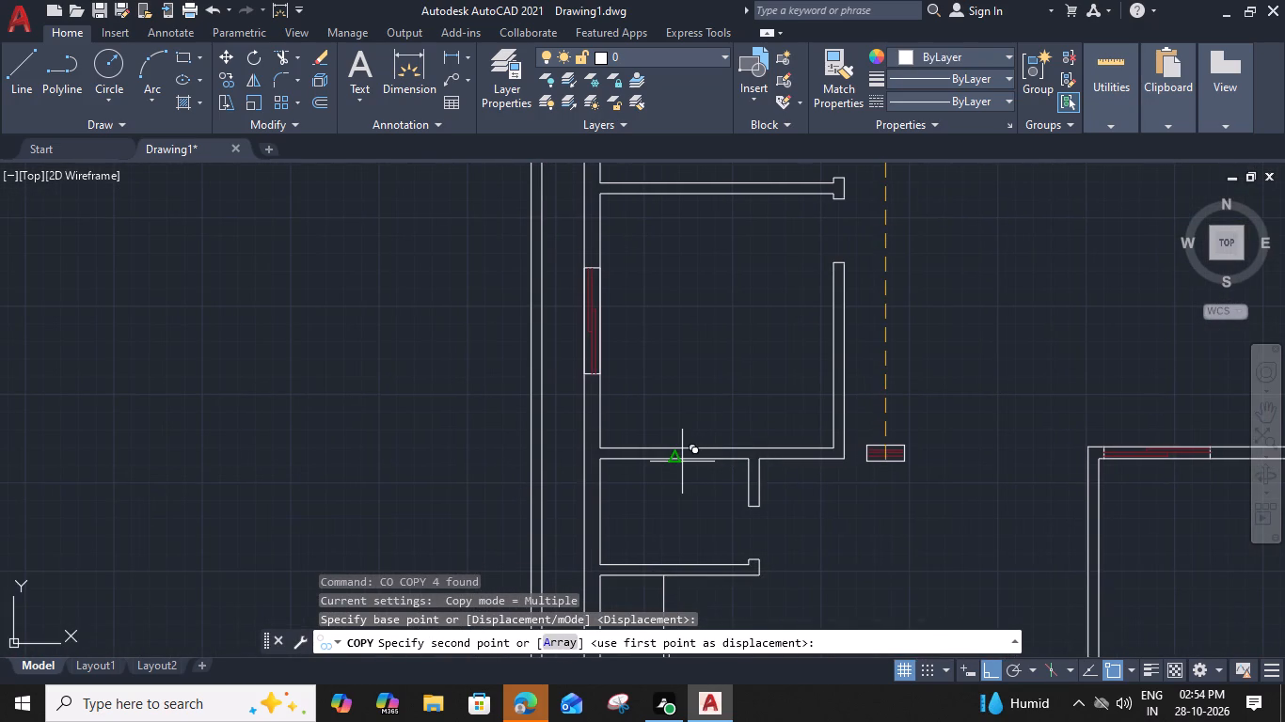
middle_click_drag(676, 514, 722, 417)
left_click(712, 468)
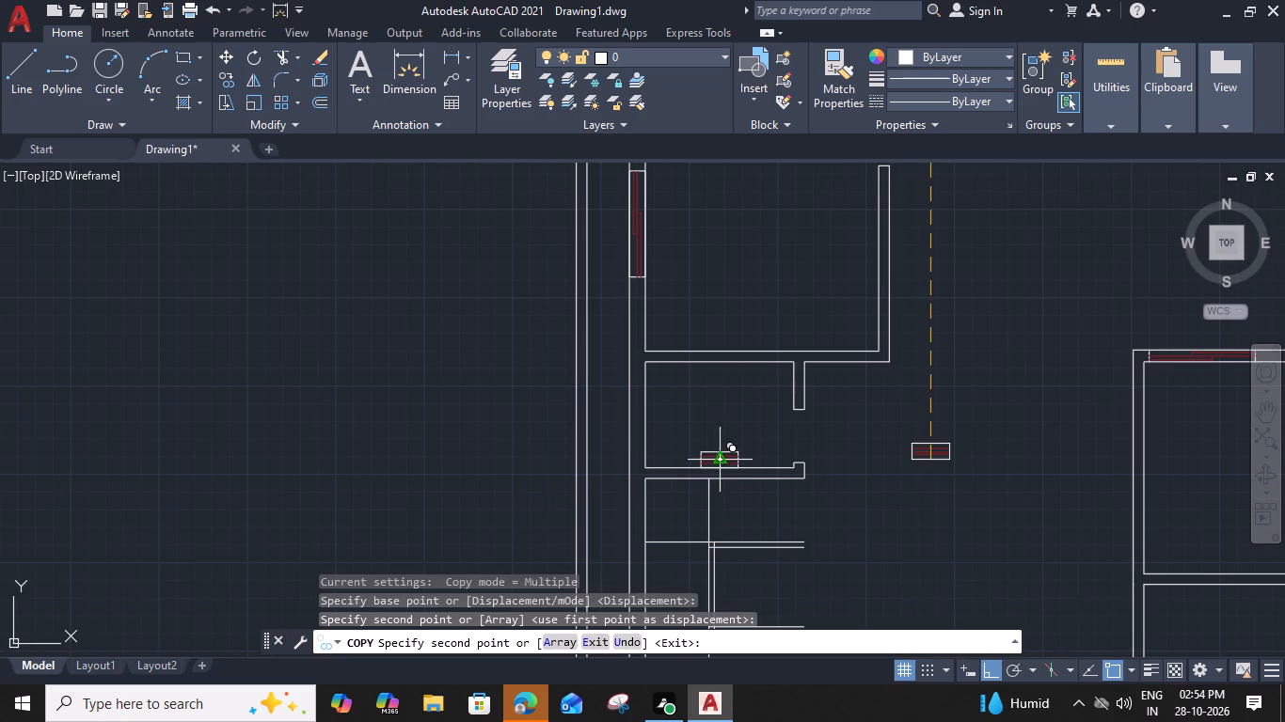
key("Escape")
Rotate the copied 1'9" window 270° about its upper right corner so it stands vertically.
left_click(732, 454)
key("r")
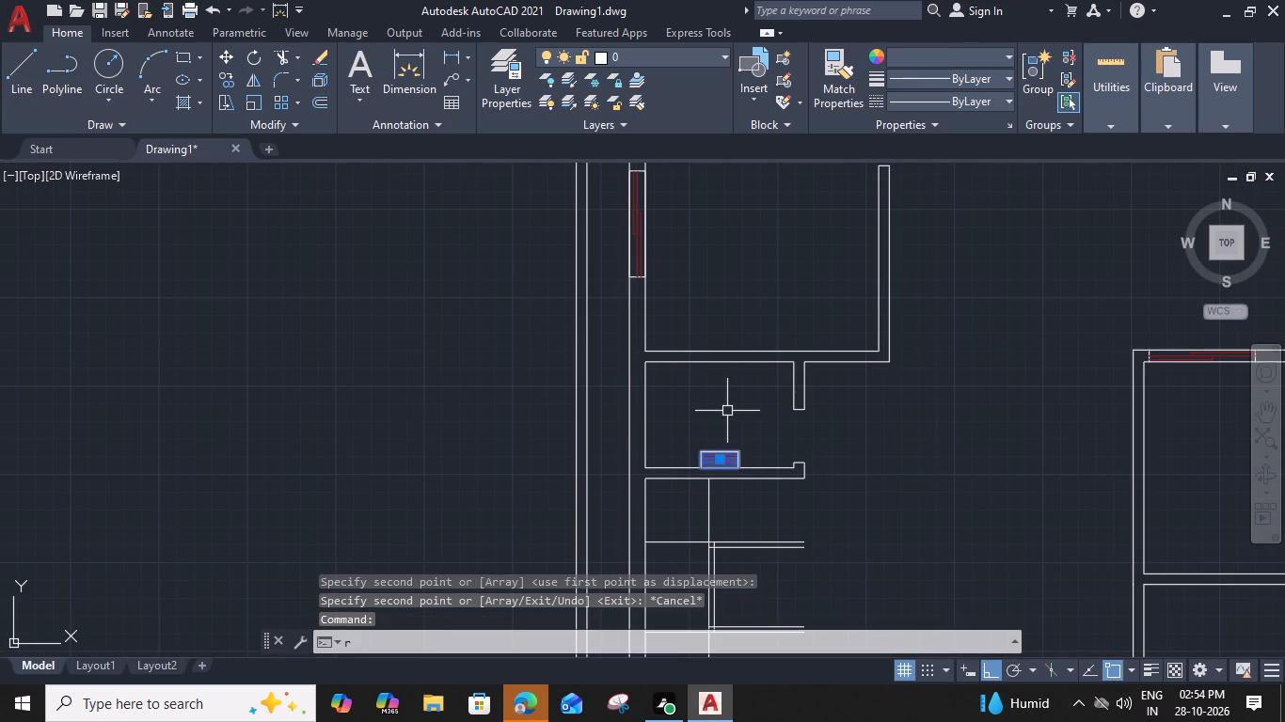
key("o")
key("space")
scroll(726, 438, "up", 3)
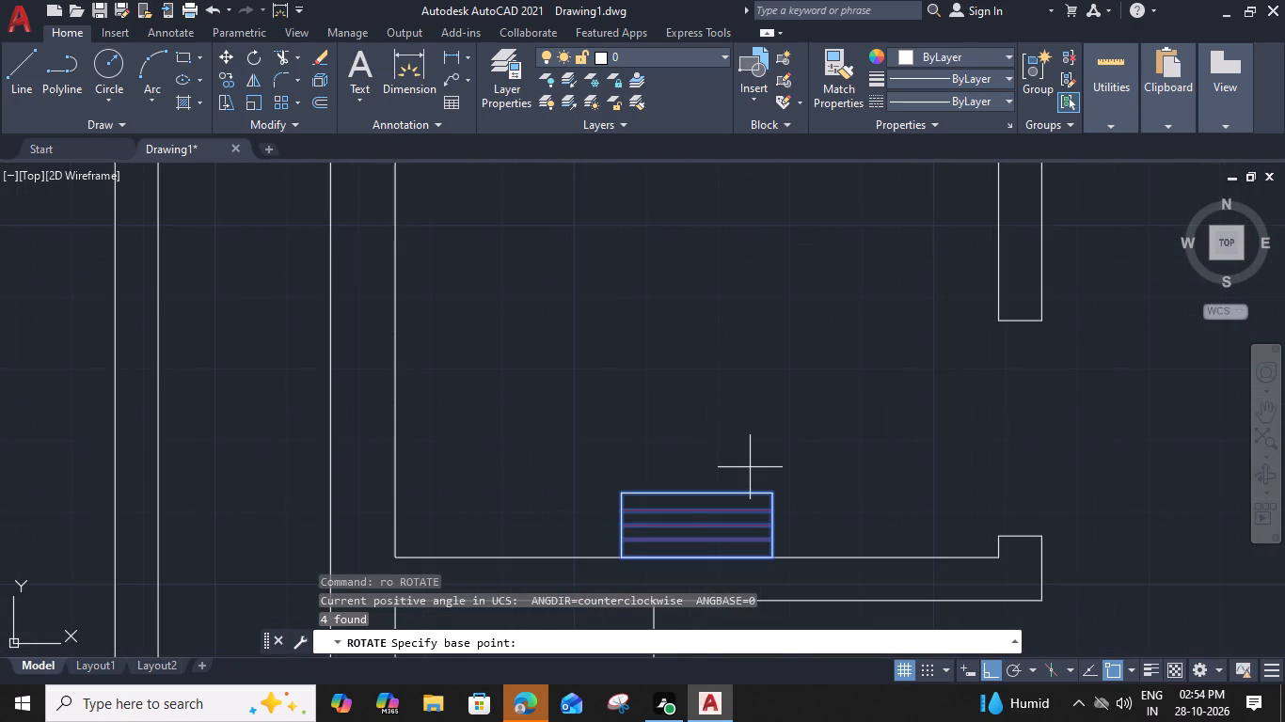
left_click(774, 491)
scroll(773, 520, "up", 1)
left_click(773, 525)
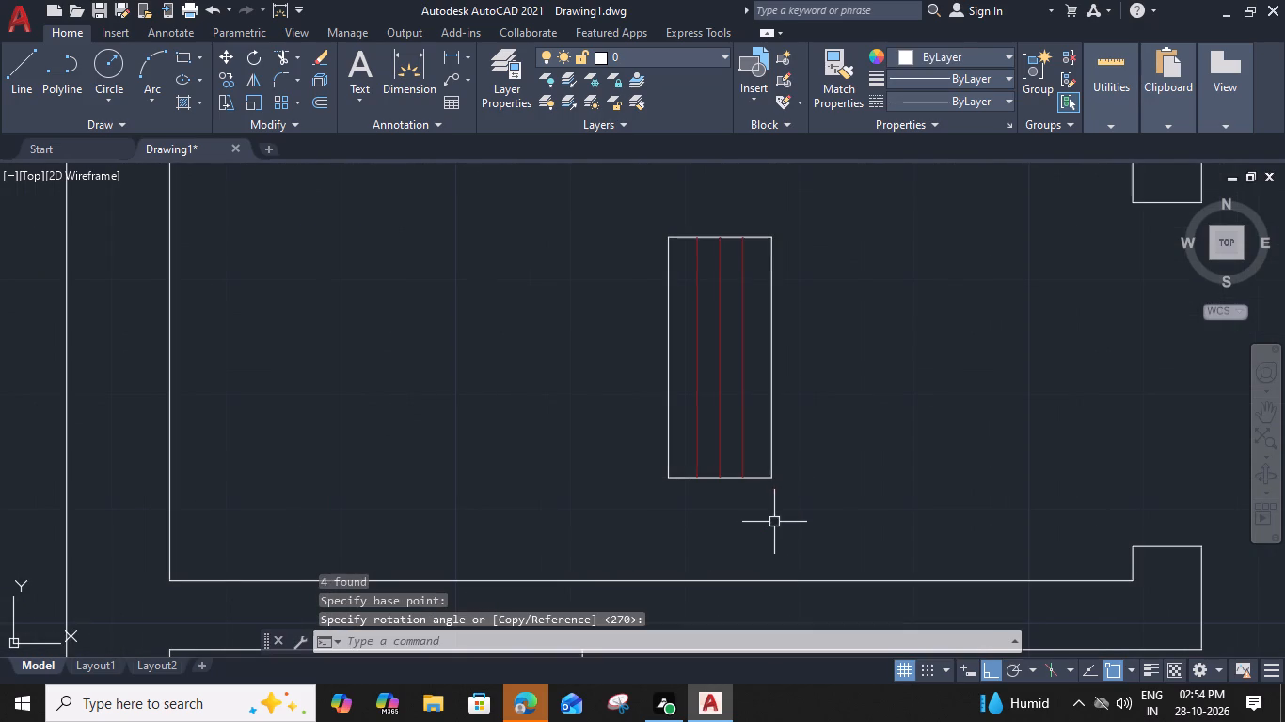
Move the vertical 1'9" window into the left outer wall of the small room above the stairs.
left_click_drag(819, 458, 805, 469)
left_click(611, 510)
type("m")
key("space")
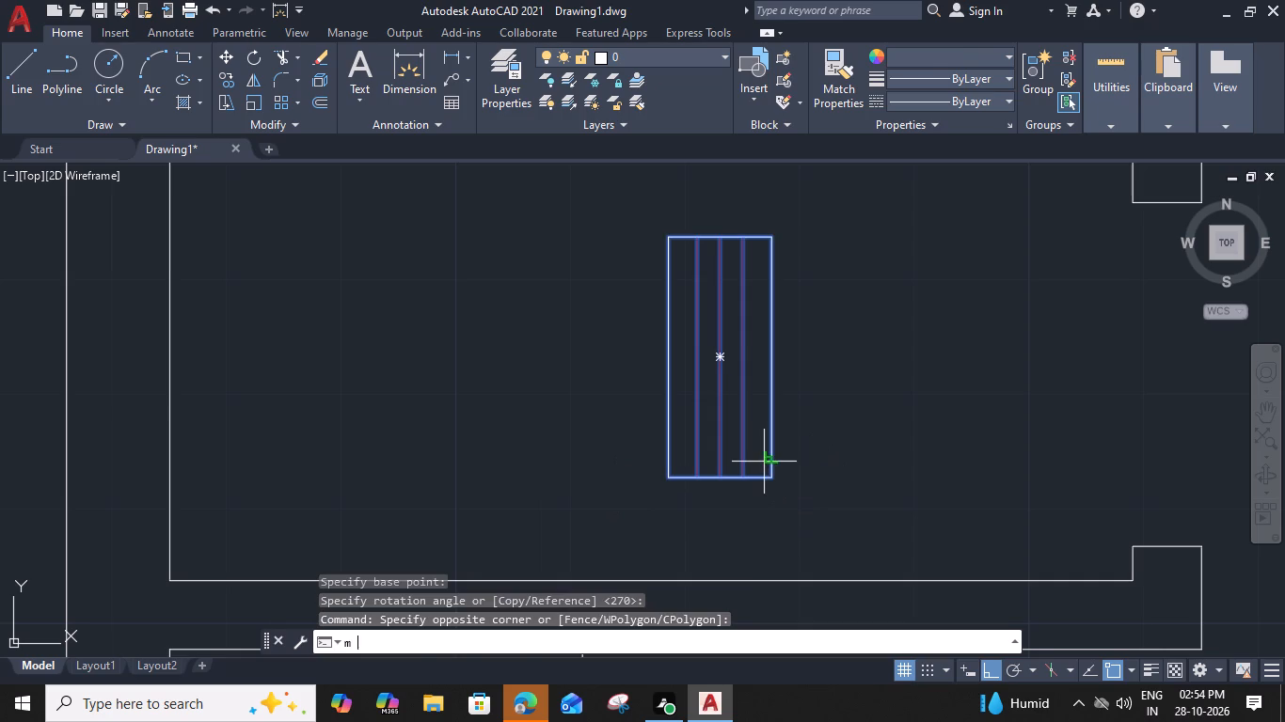
left_click(771, 359)
scroll(771, 359, "down", 2)
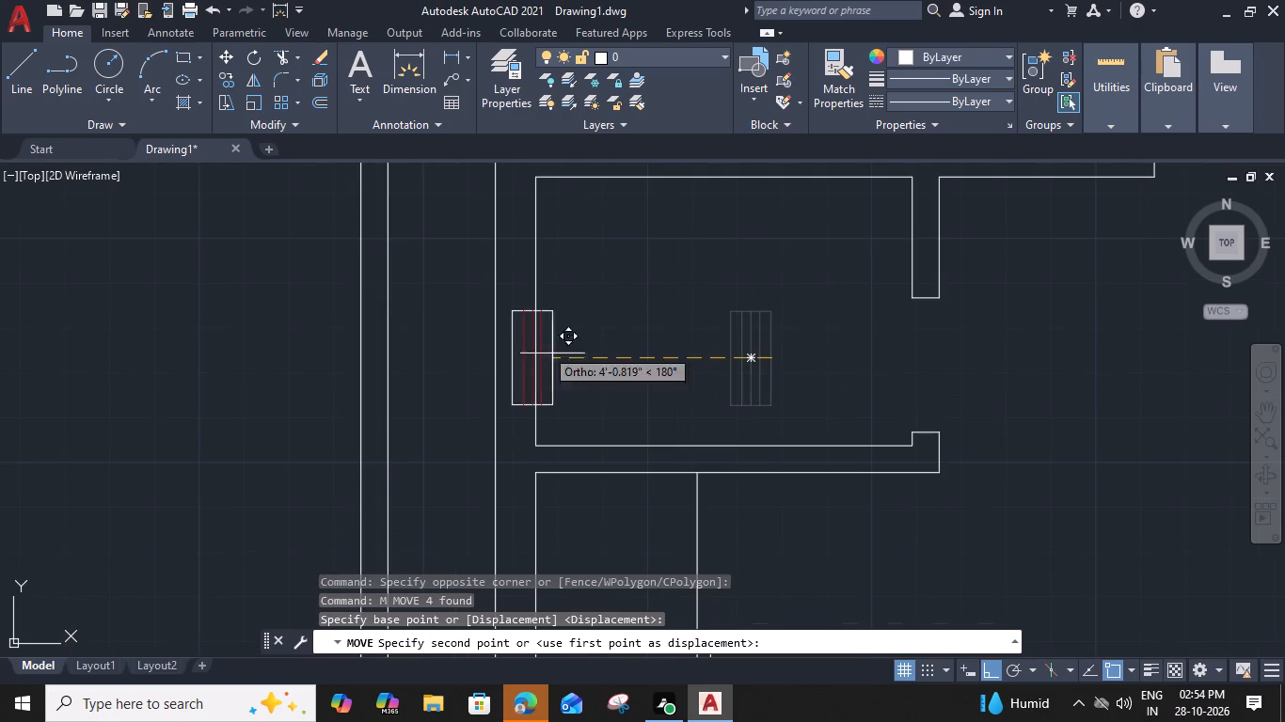
left_click(536, 314)
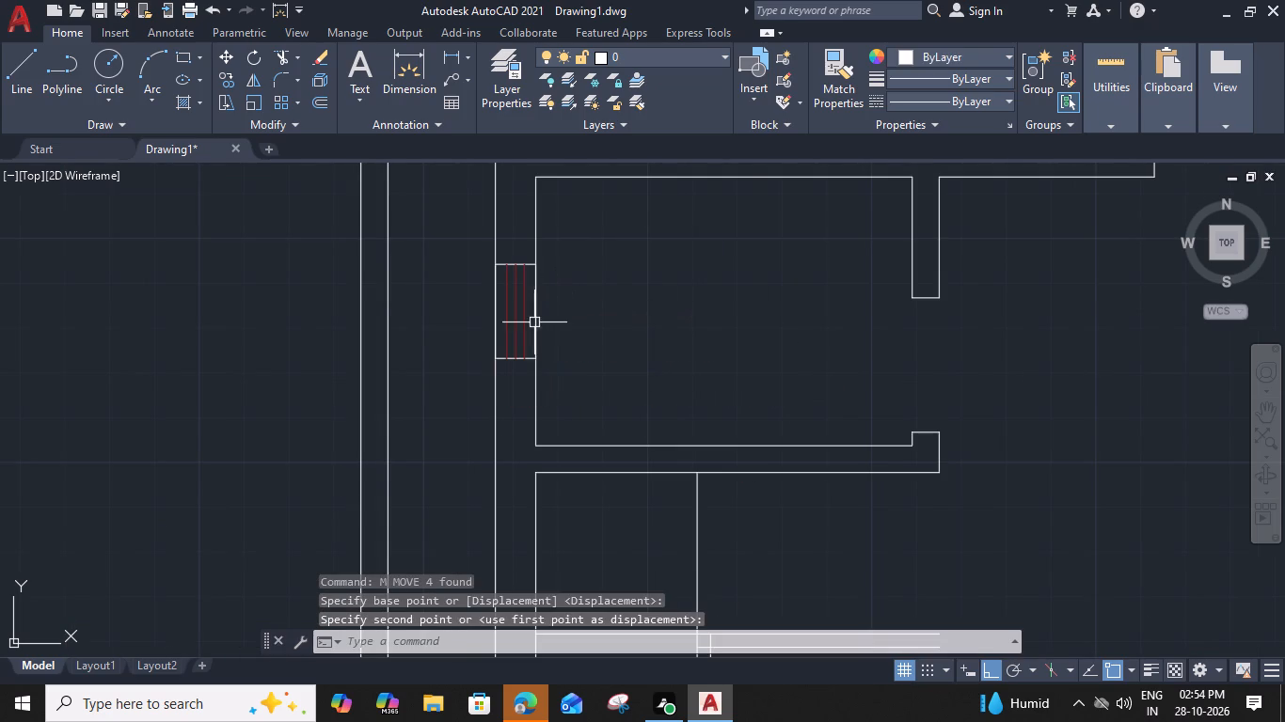
Copy the vertical 1'9" window from the left wall into the right outer wall of the small lower-right room.
left_click(527, 361)
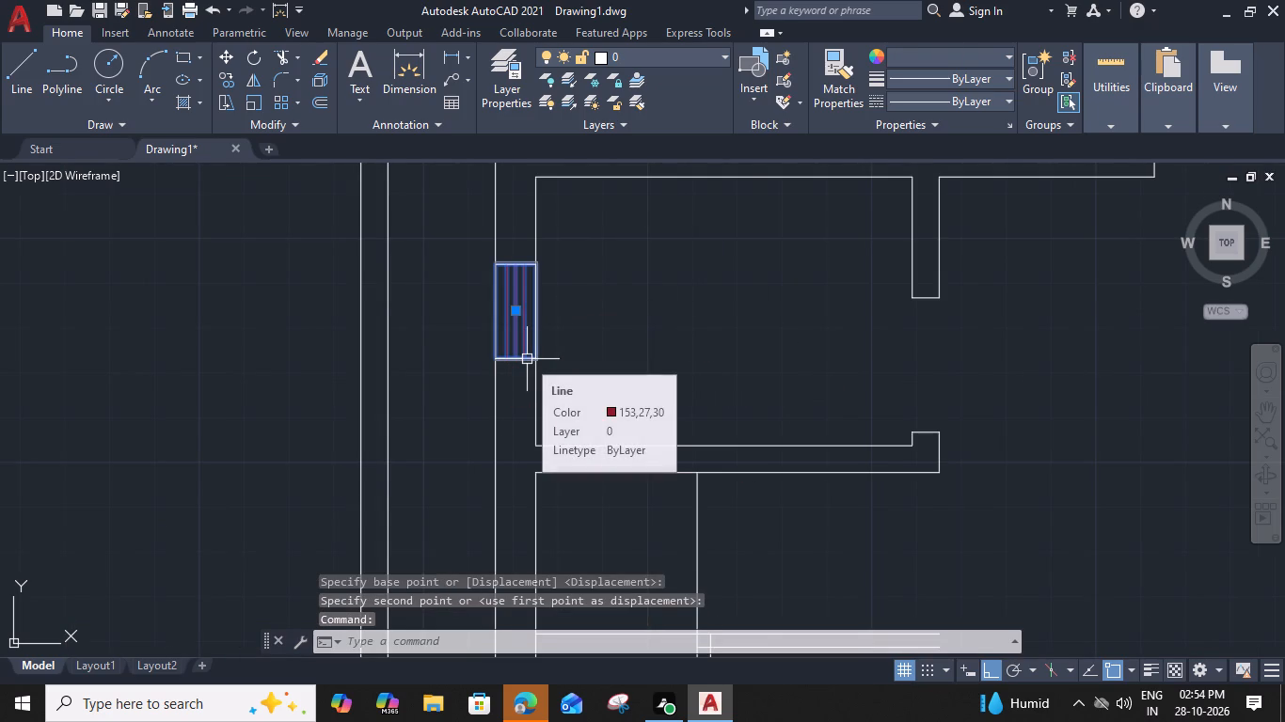
type("co")
key("space")
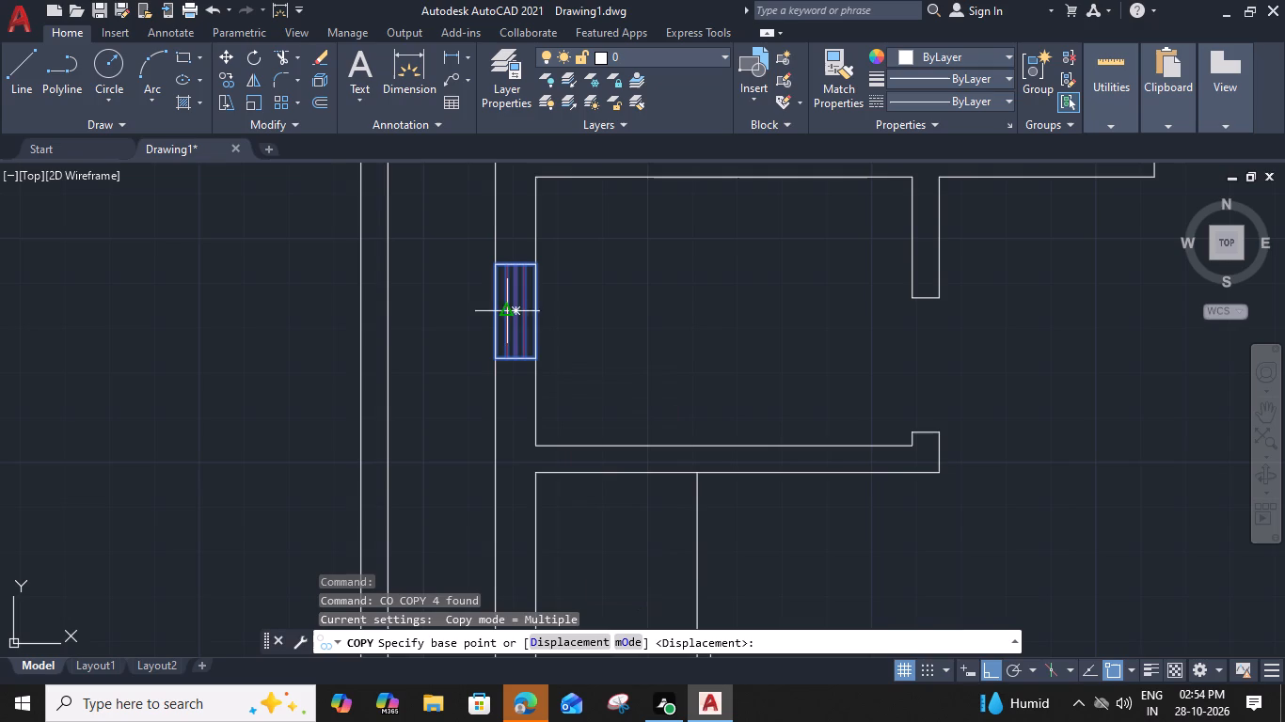
left_click(496, 313)
scroll(530, 316, "down", 3)
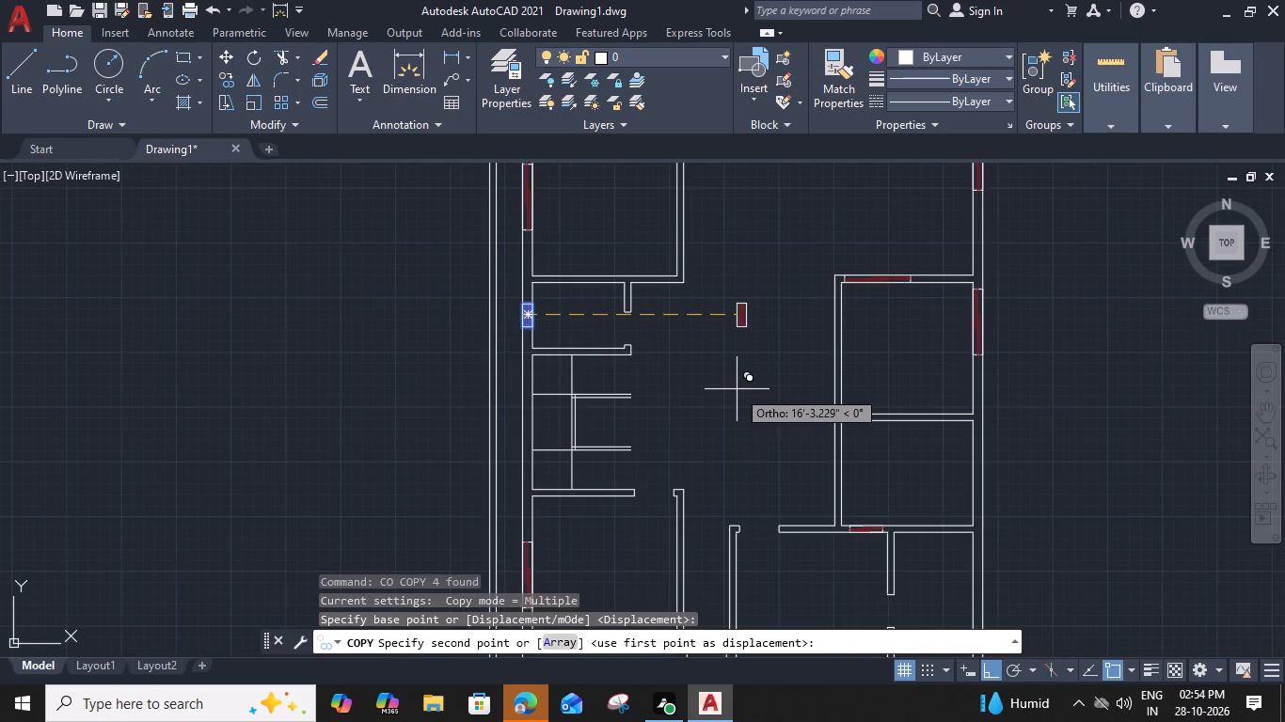
middle_click_drag(853, 462, 694, 347)
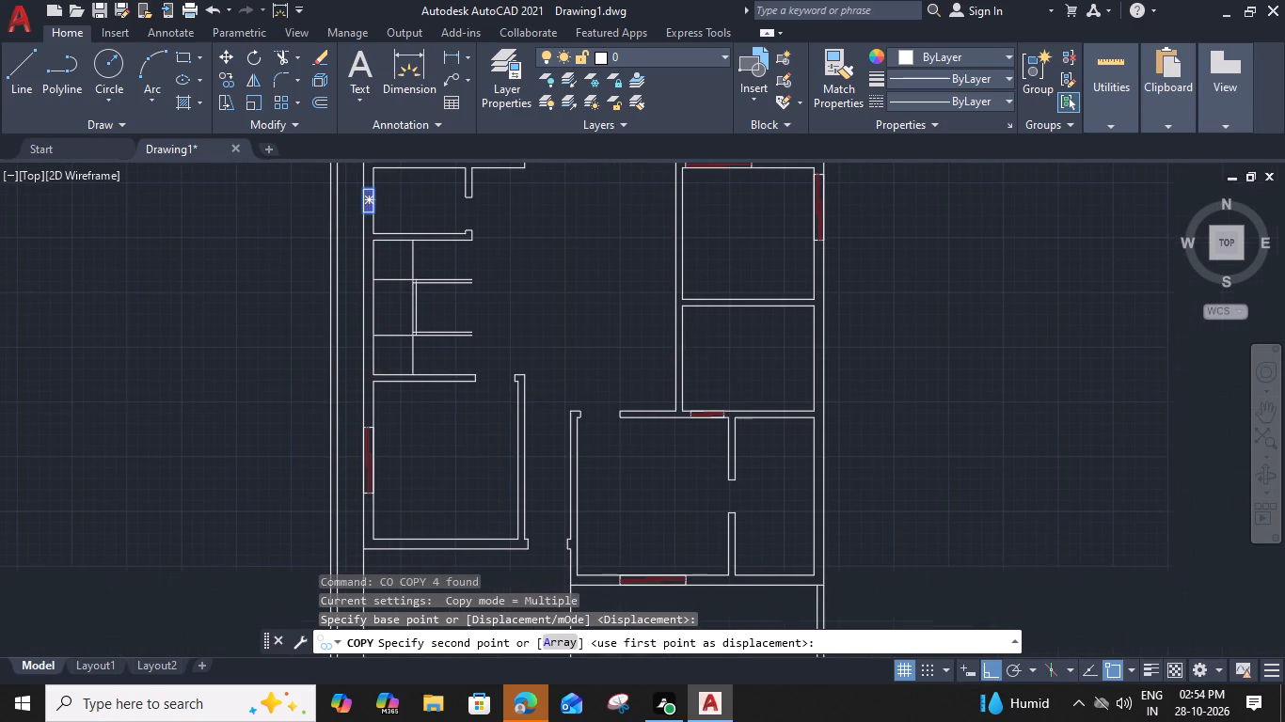
left_click(816, 529)
key("Escape")
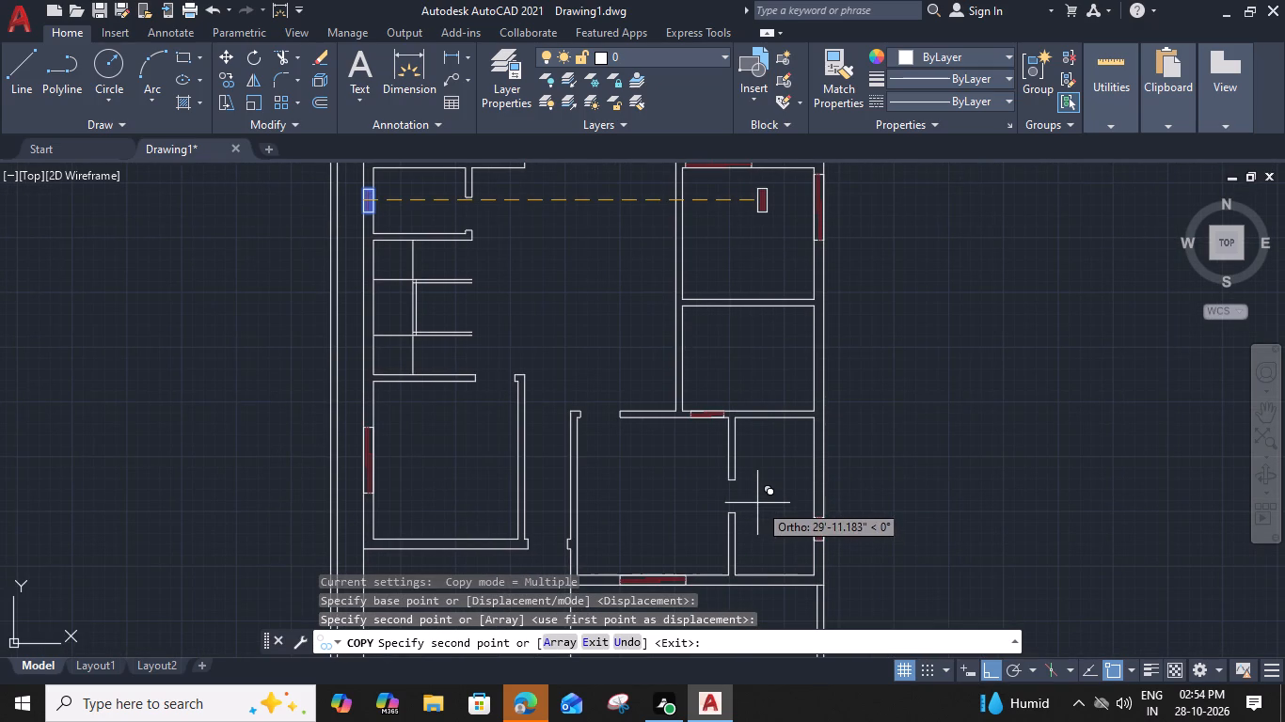
Copy the 2'6" window symbol from the lower right partition into the room two spaces above it.
scroll(774, 401, "down", 1)
middle_click_drag(764, 396, 793, 464)
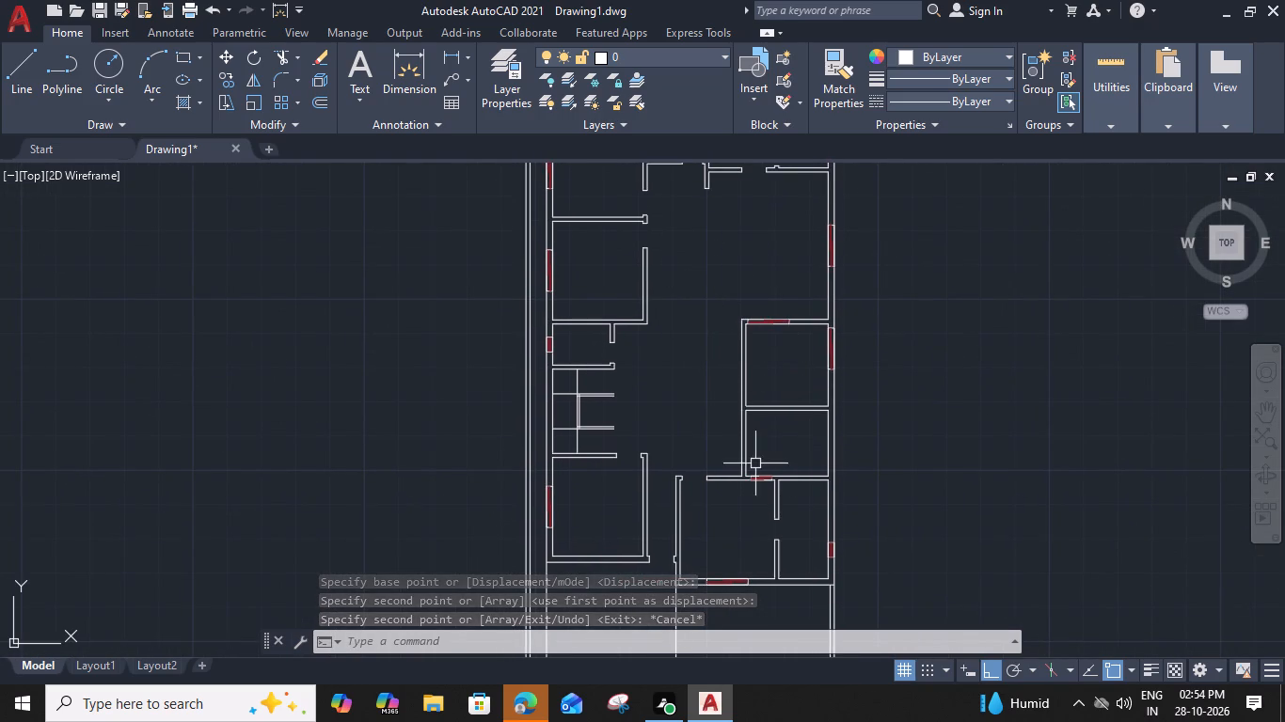
scroll(742, 496, "up", 3)
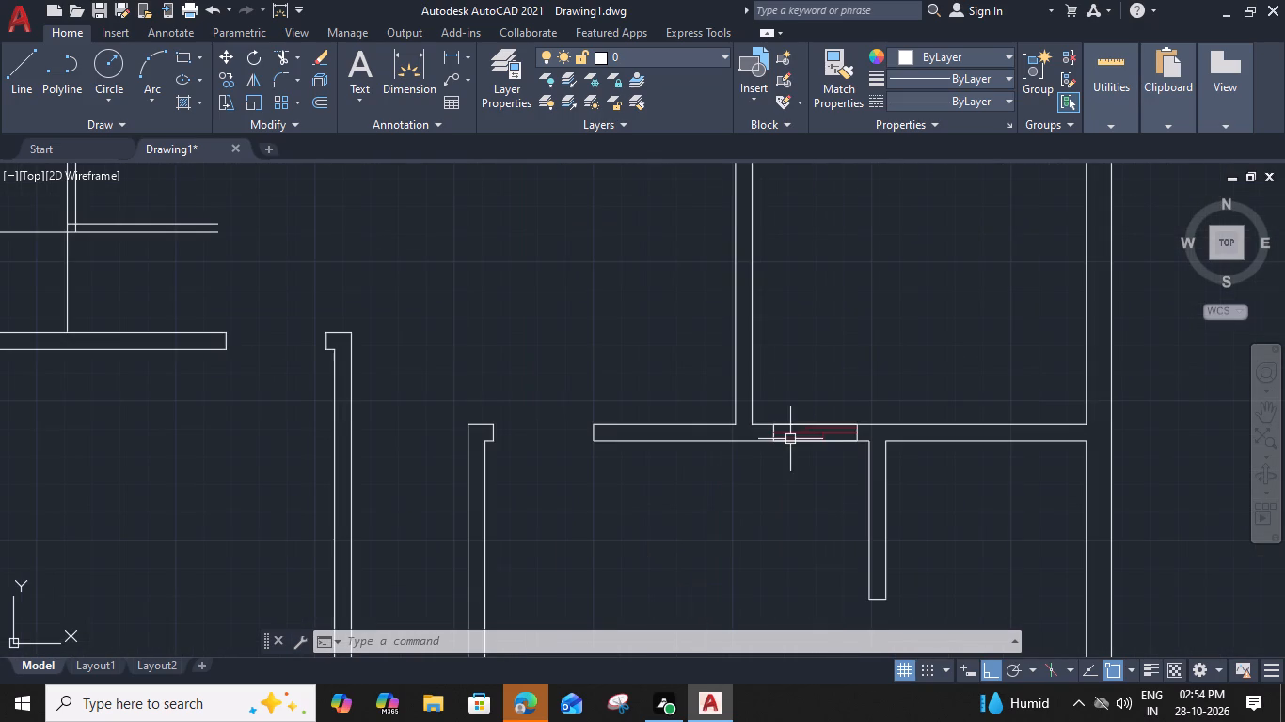
left_click(795, 430)
type("co")
key("space")
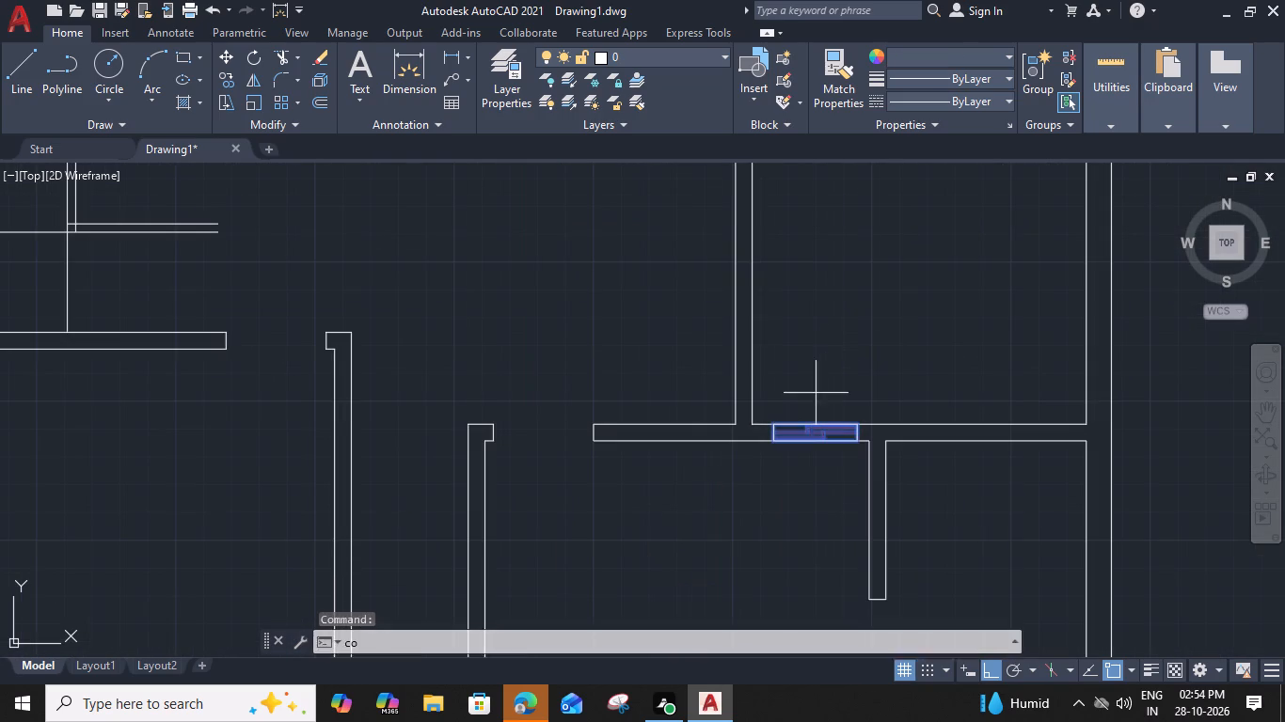
scroll(820, 422, "up", 2)
left_click(808, 428)
scroll(808, 420, "down", 2)
middle_click_drag(820, 268, 822, 269)
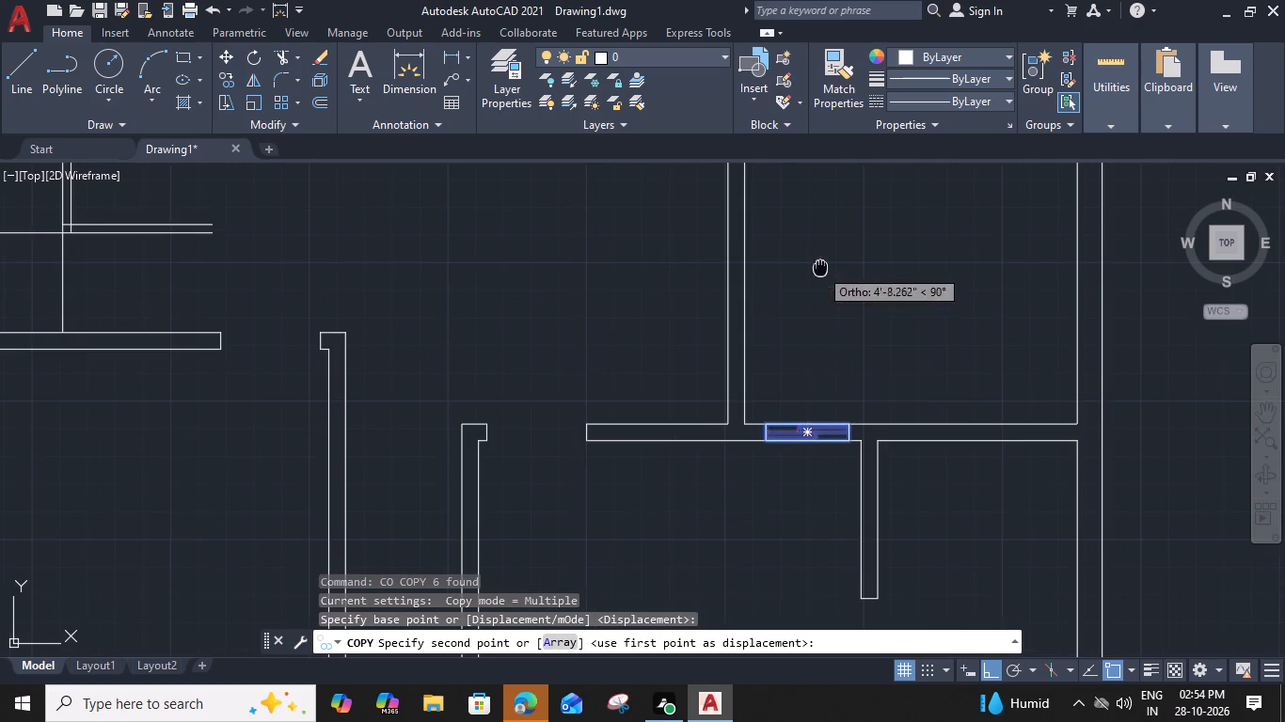
middle_click_drag(822, 269, 788, 492)
left_click(789, 260)
key("Escape")
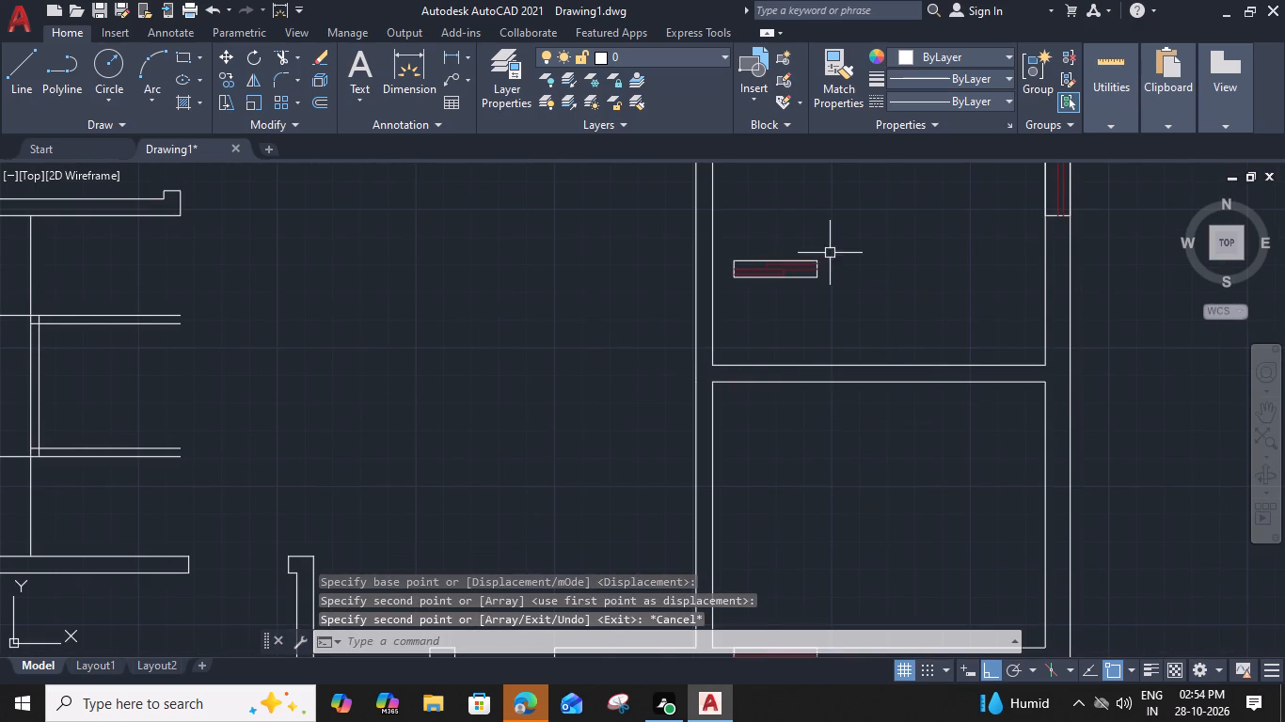
Rotate the copied 2'6" window 270° about its right end so it stands vertically.
left_click(830, 253)
left_click(776, 323)
type("ro")
key("space")
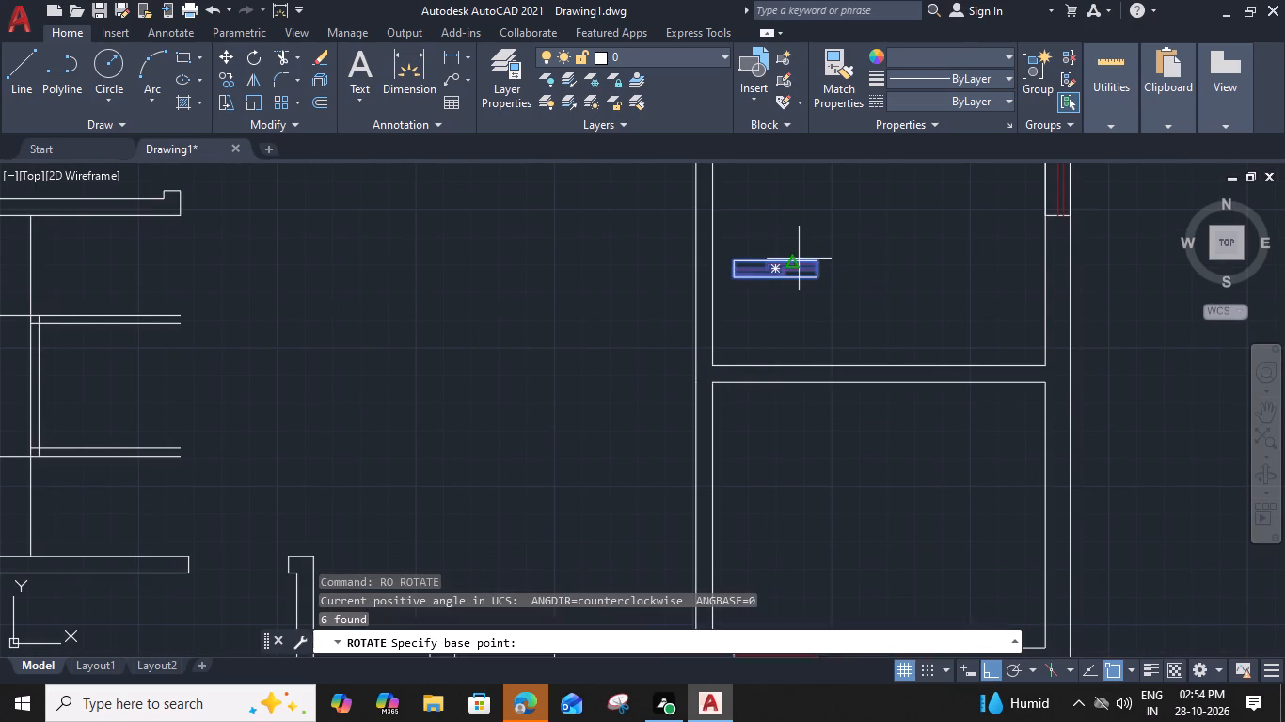
scroll(799, 257, "up", 1)
left_click(826, 257)
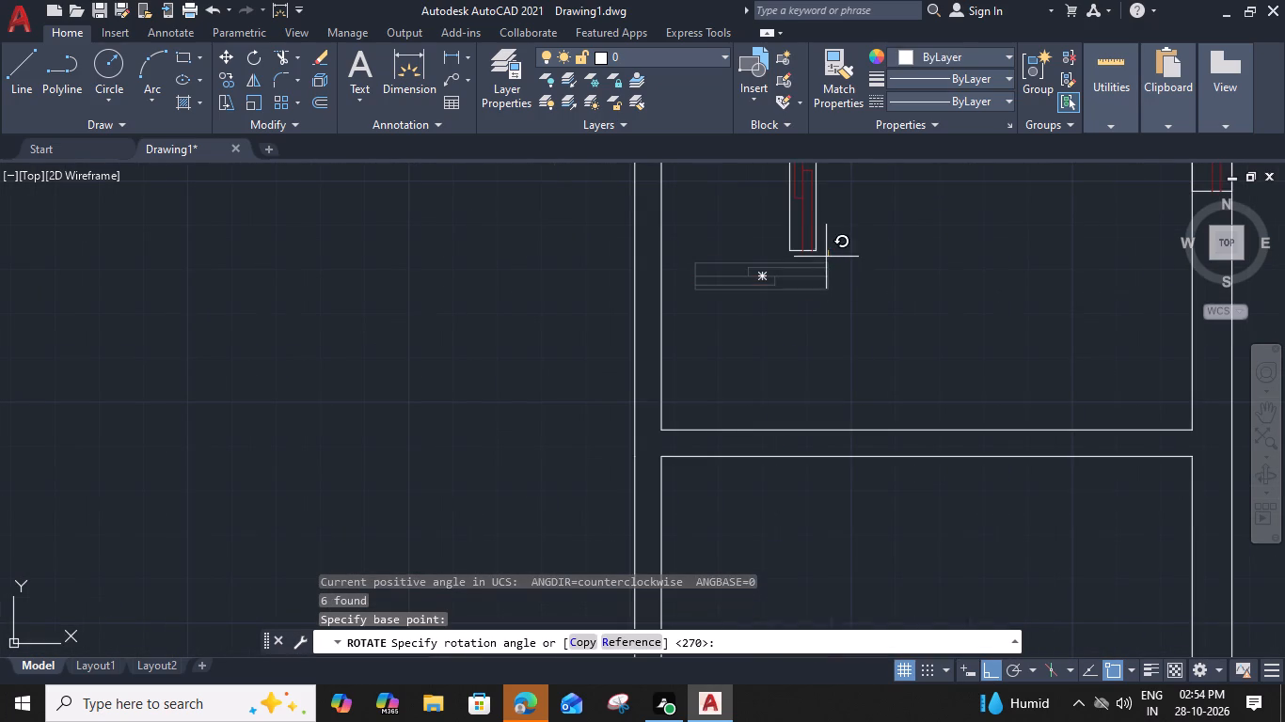
scroll(825, 277, "up", 1)
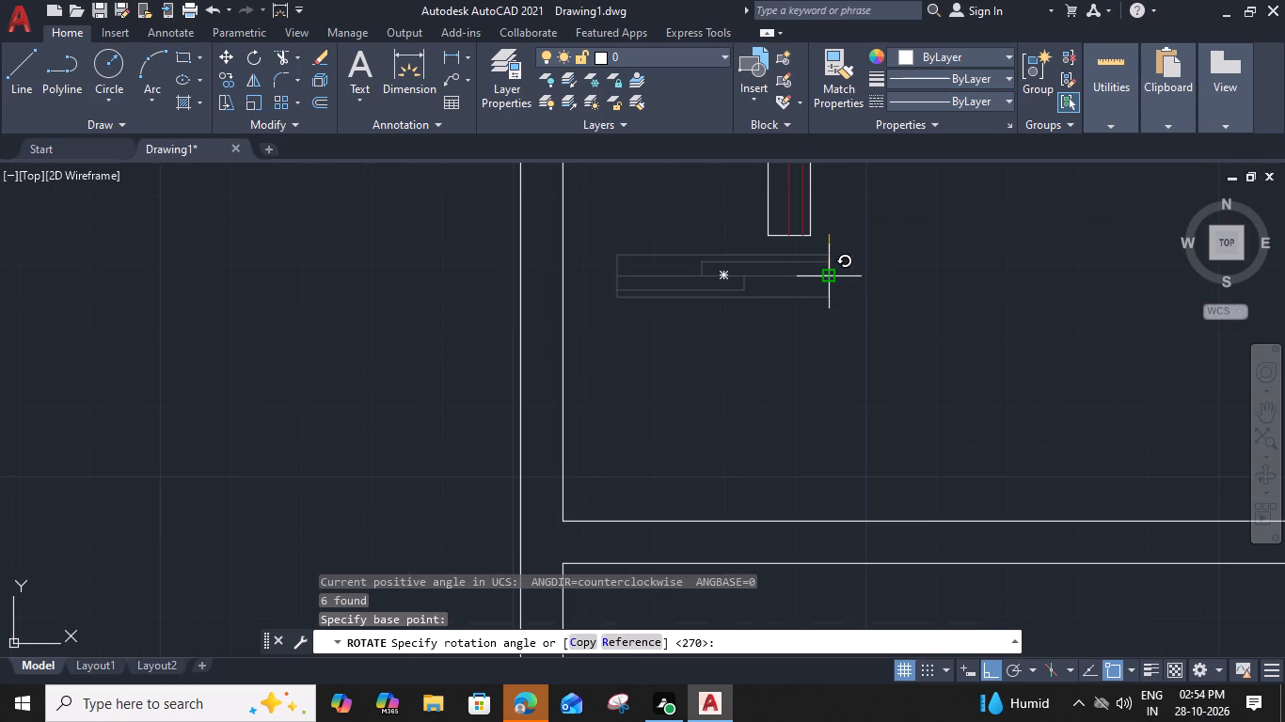
left_click(825, 281)
Move the rotated 2'6" window against the inner face of the right outer wall, below the existing window there.
scroll(825, 281, "down", 2)
left_click_drag(836, 248, 827, 257)
left_click(769, 290)
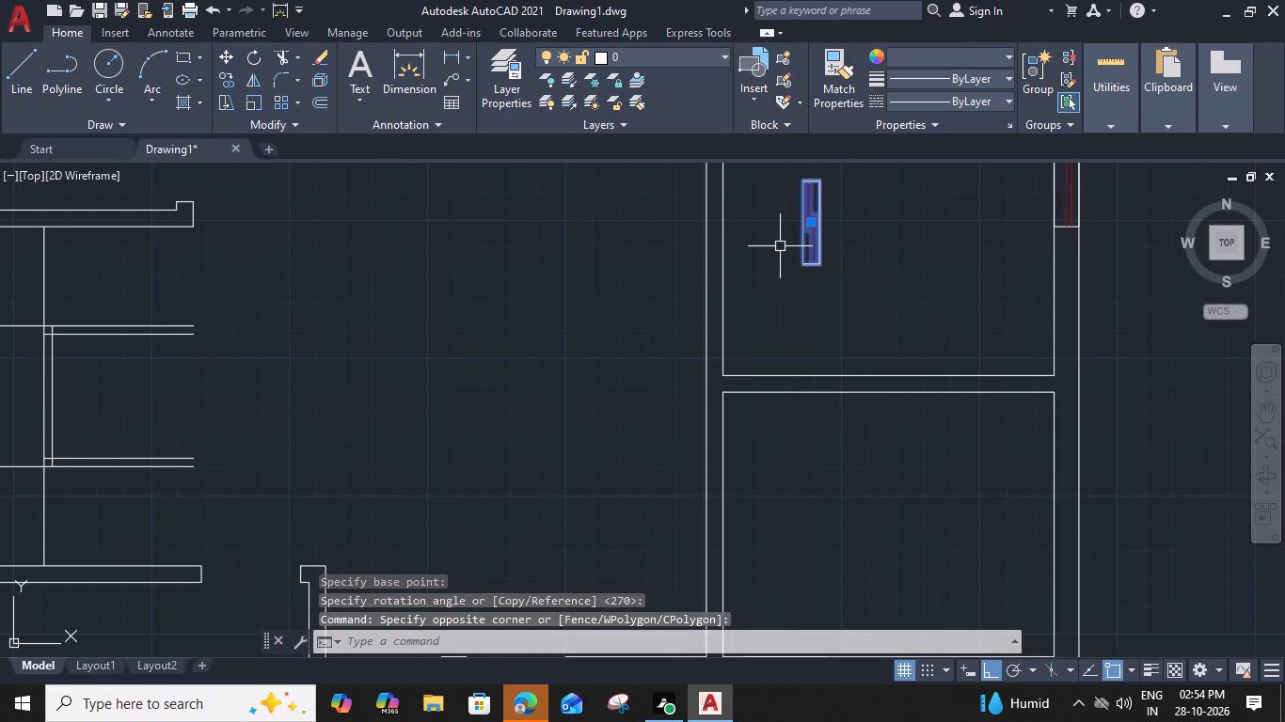
key("m")
key("space")
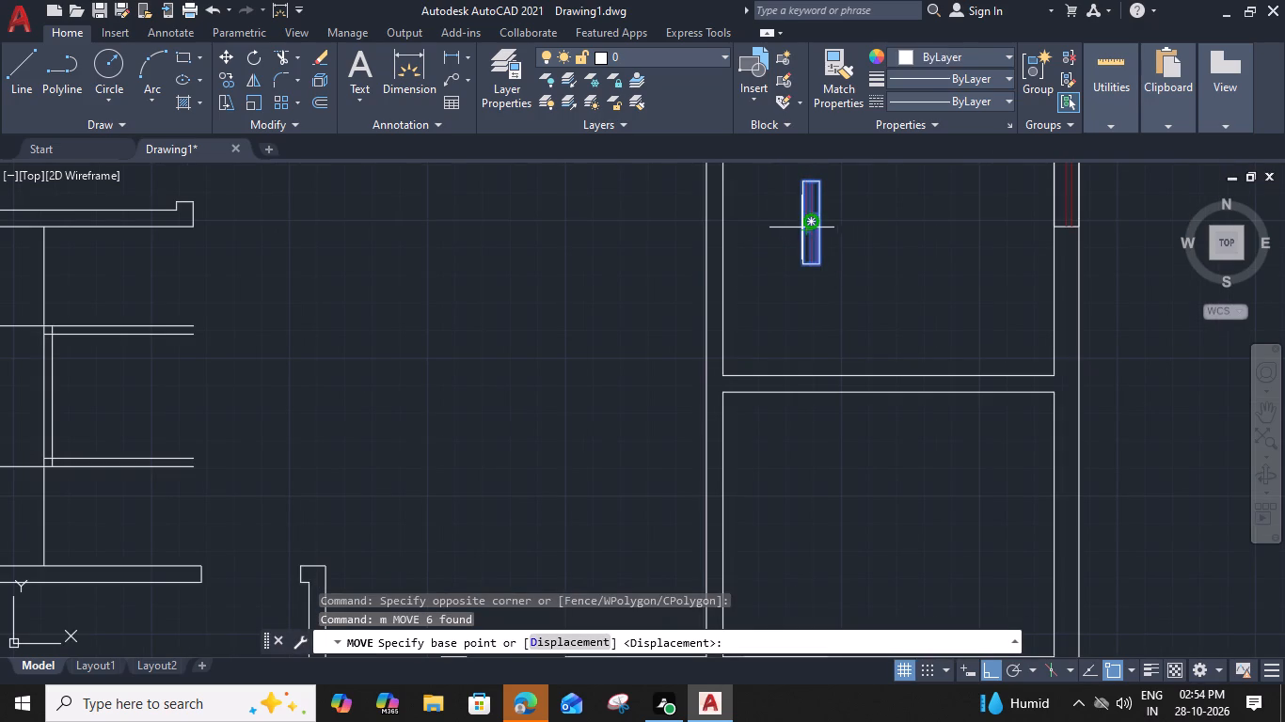
left_click(800, 220)
left_click(1055, 307)
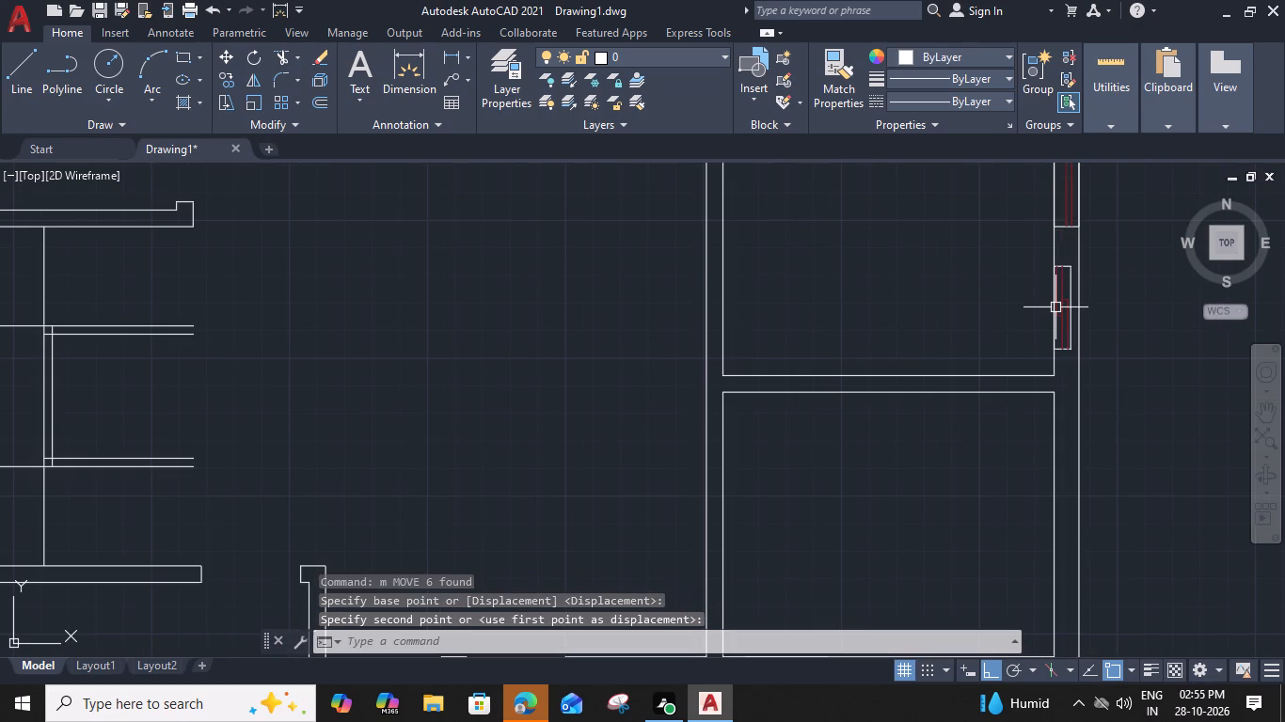
key("Escape")
Ungroup the 2'6" window symbol just placed in the right outer wall.
scroll(1075, 290, "up", 1)
left_click(1067, 283)
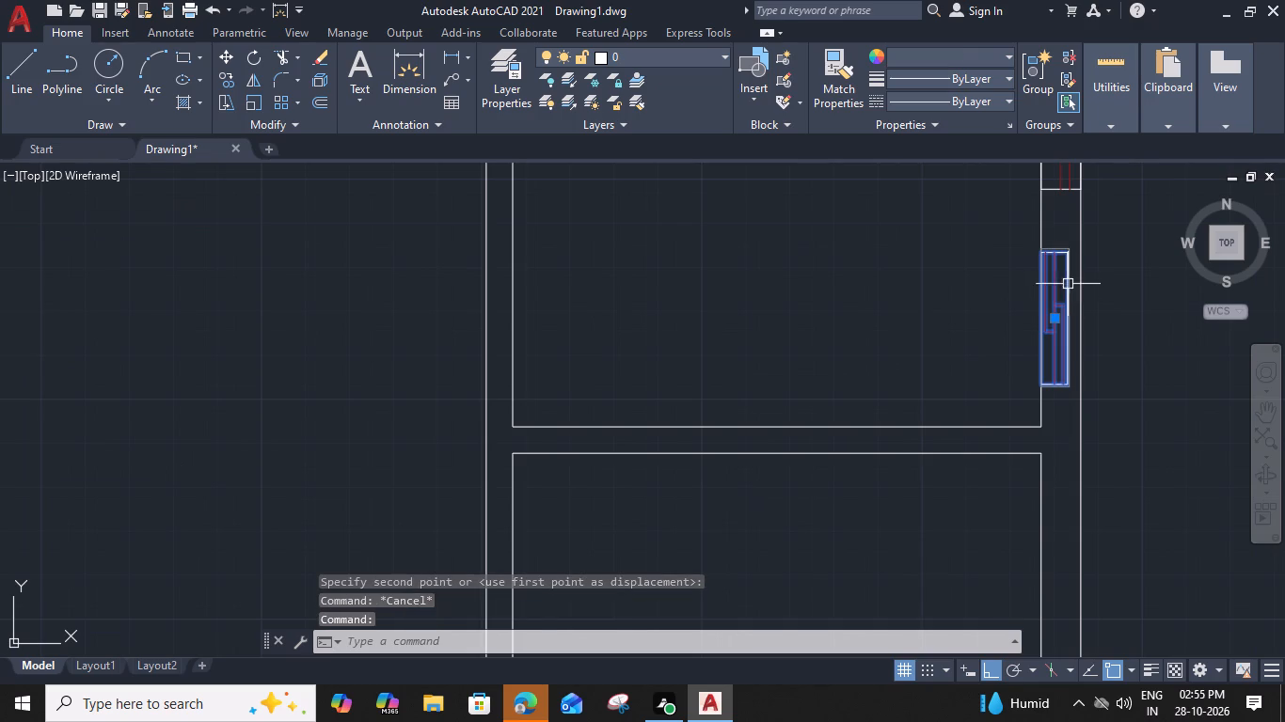
key("u")
key("n")
type("g")
key("space")
Stretch the outer rectangle of the 2'6" window to the outer face of the right wall so it spans the wall thickness.
scroll(1062, 267, "up", 2)
left_click(1076, 273)
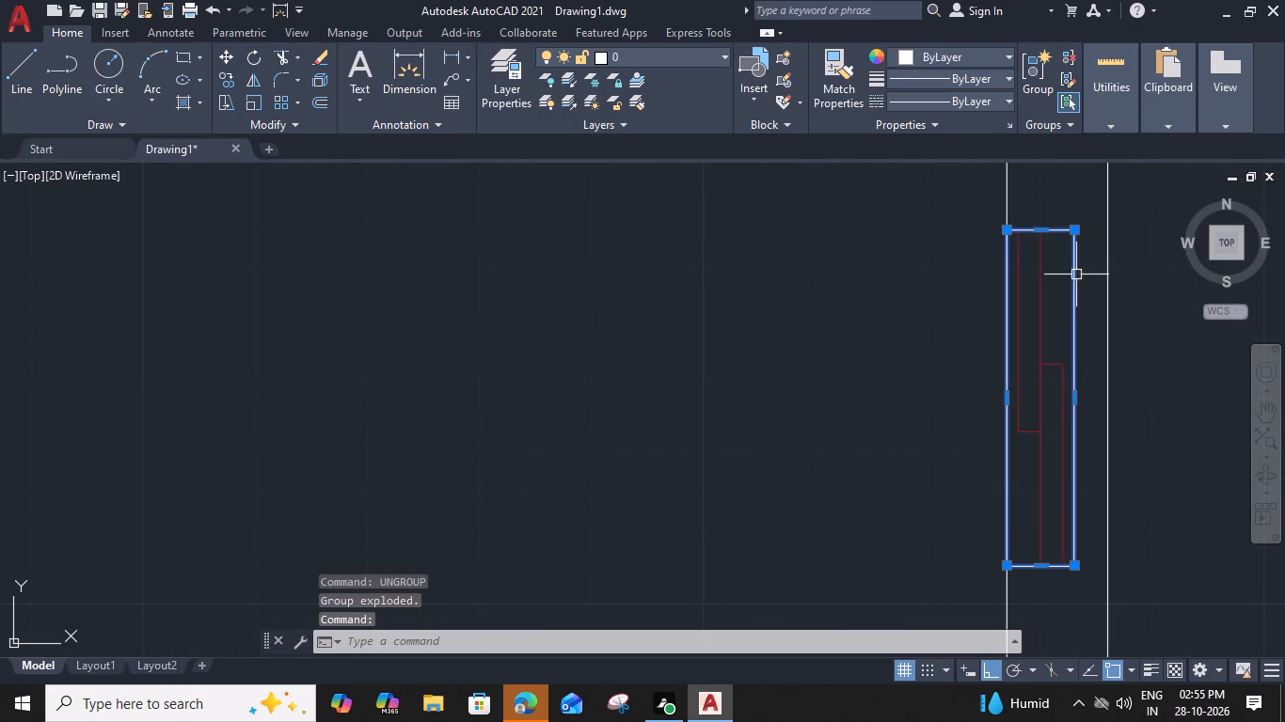
middle_click_drag(1044, 393, 898, 397)
left_click(928, 403)
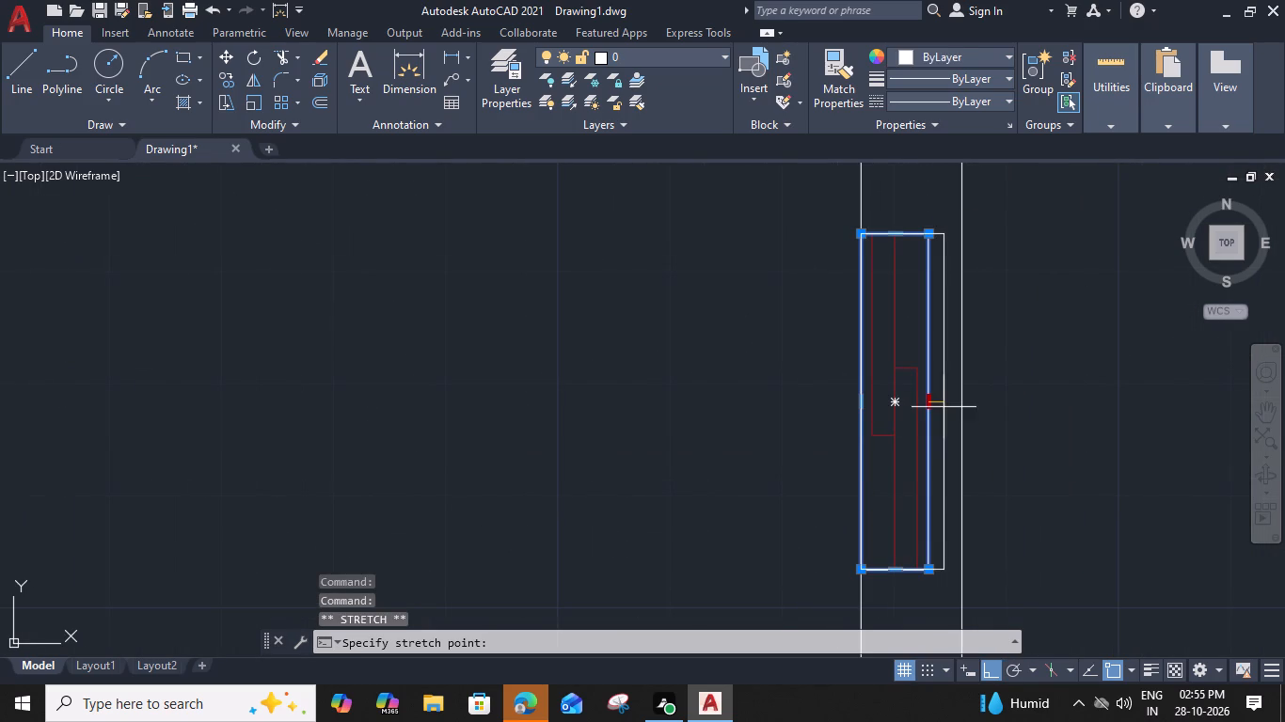
left_click(964, 401)
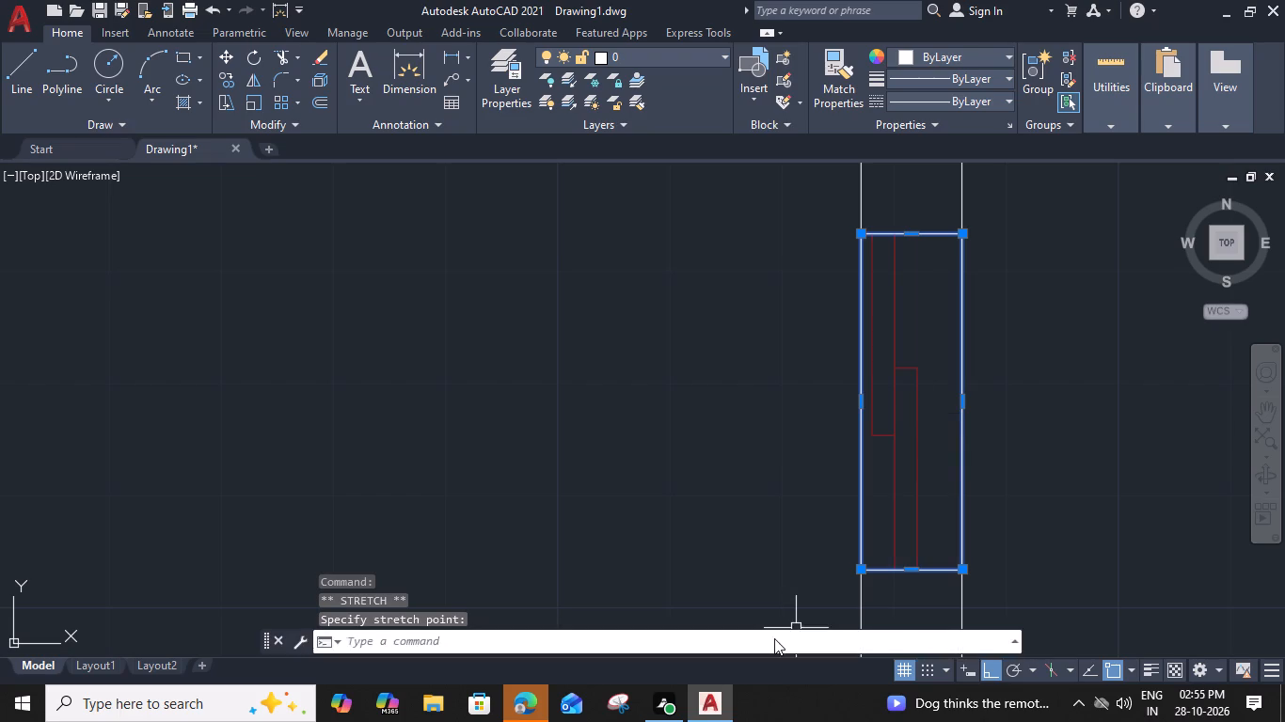
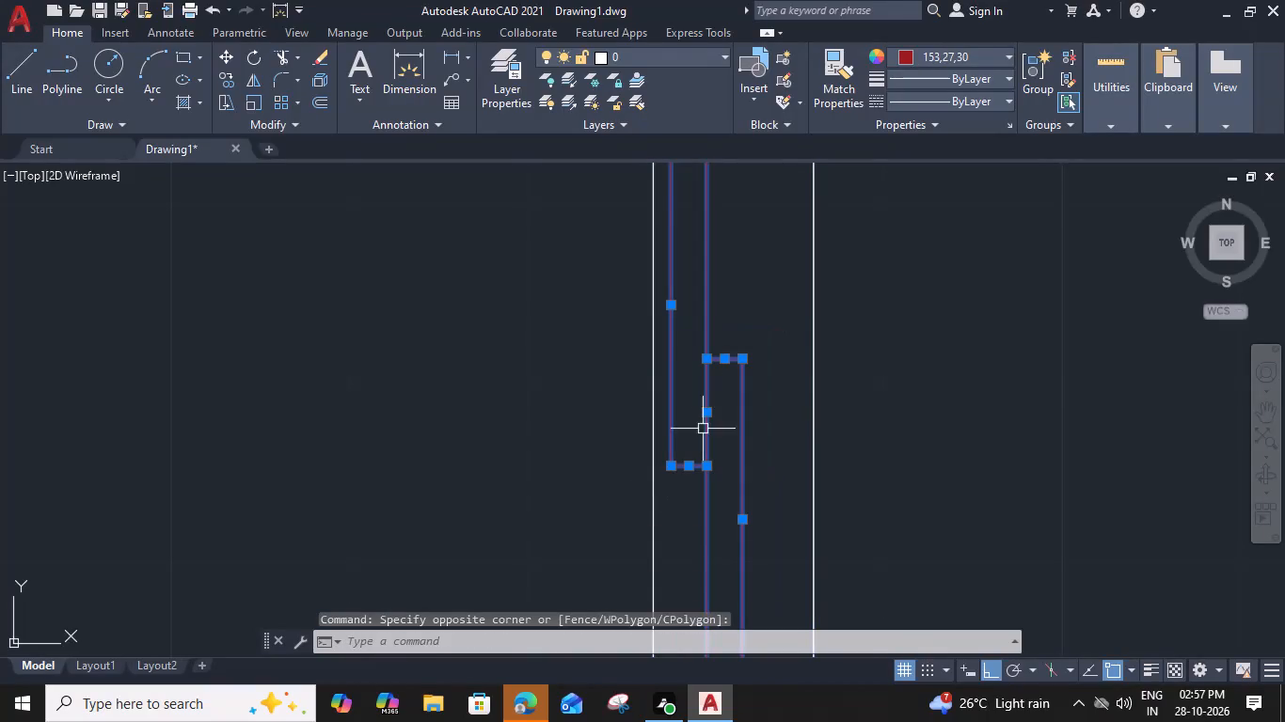
Move the selected red sliding-sash lines about 1.5" horizontally to centre them within the window's wall thickness.
type("m")
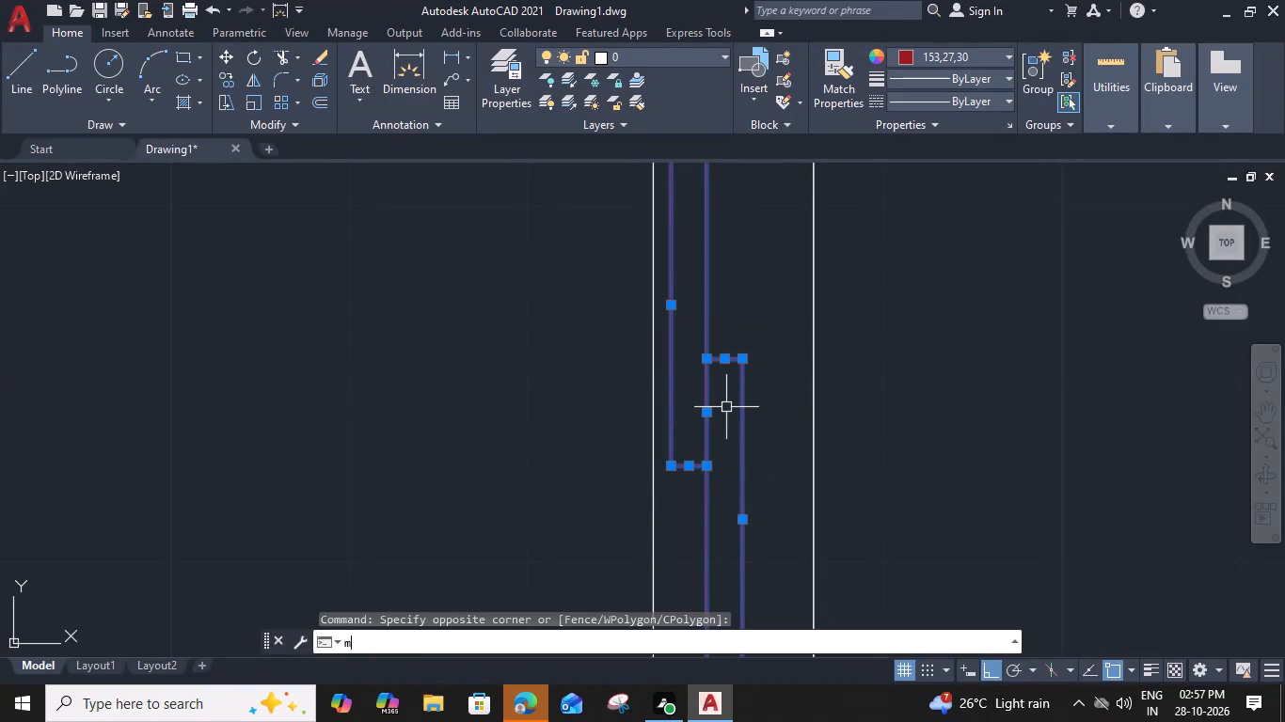
key("space")
left_click(743, 354)
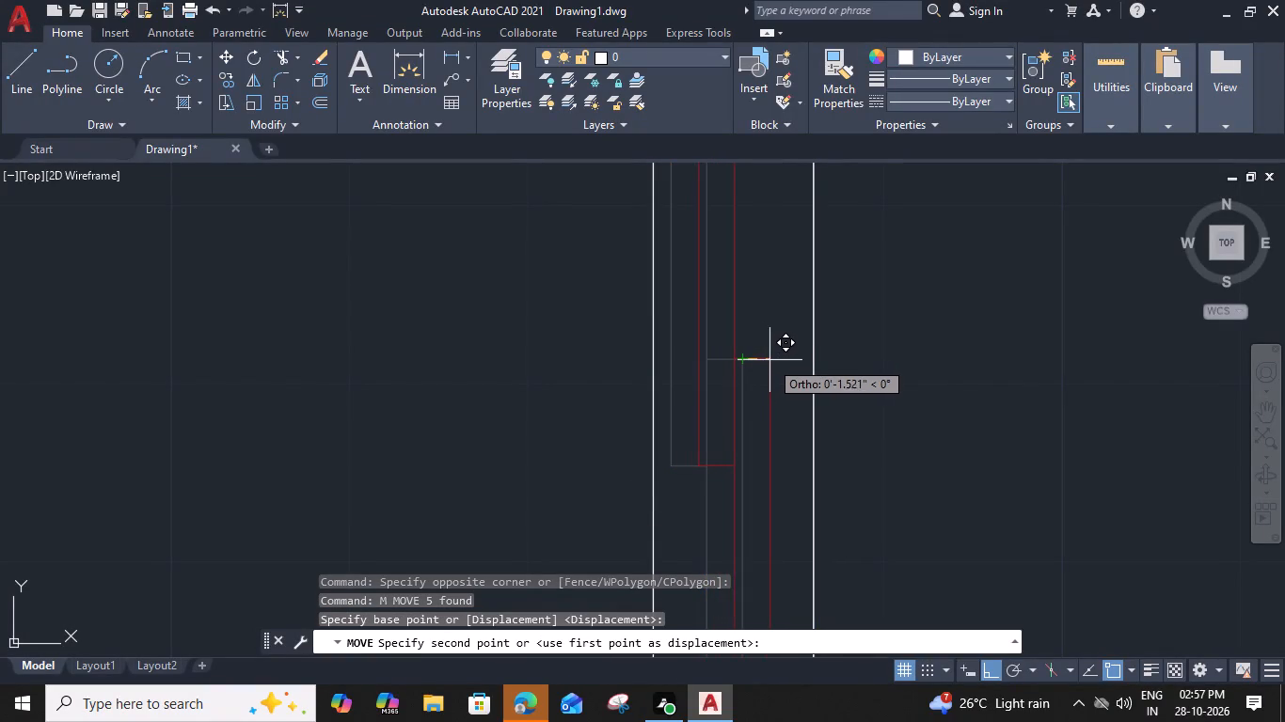
left_click(769, 360)
scroll(747, 386, "down", 2)
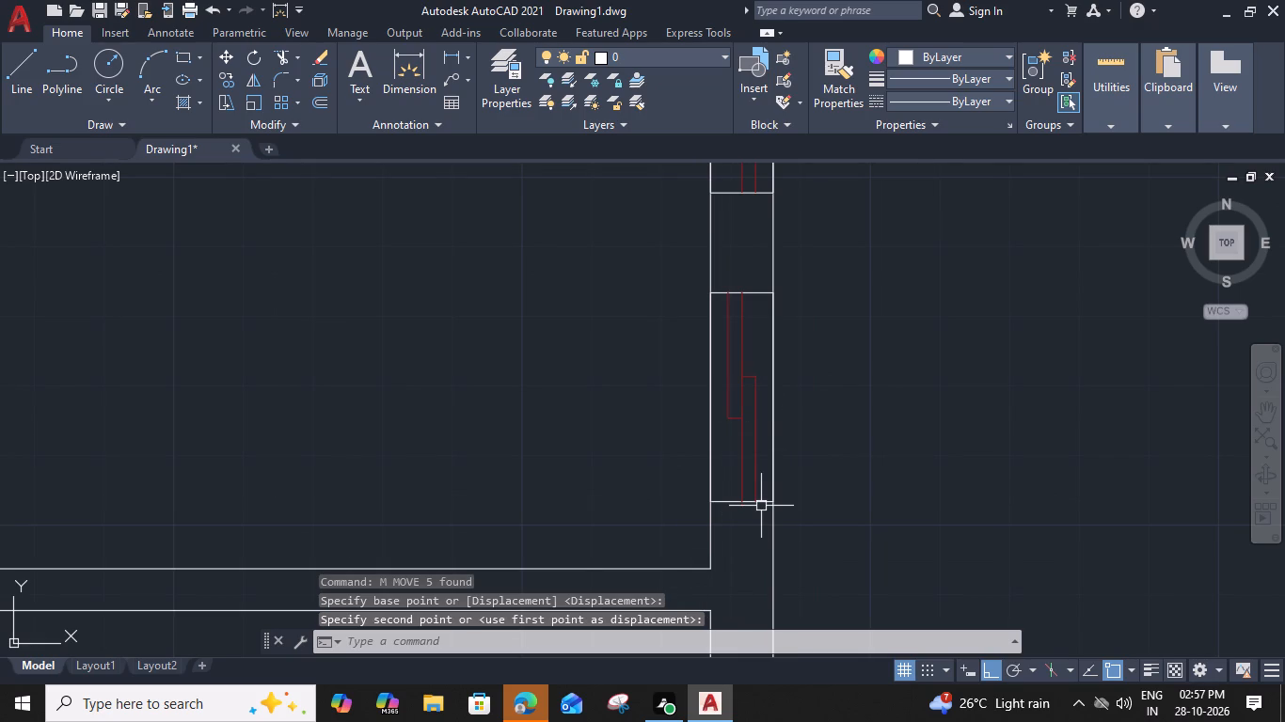
Group the red sash lines together with their white window frame.
left_click(757, 264)
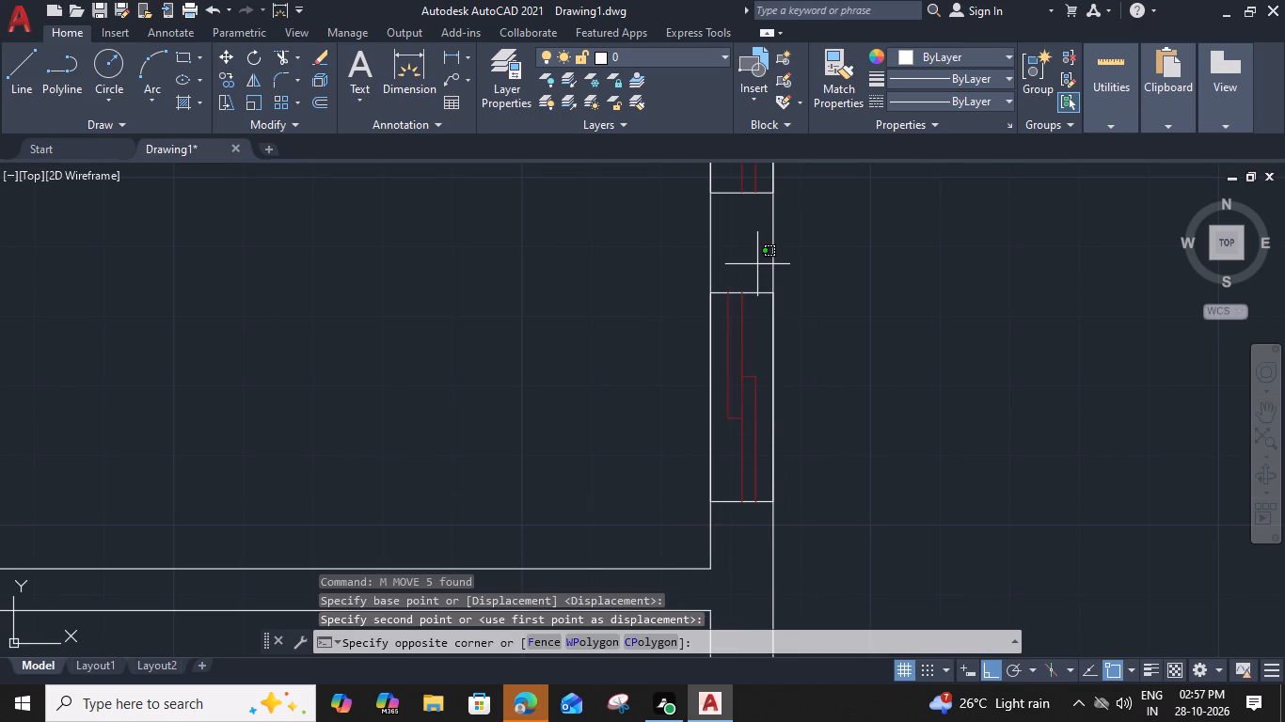
left_click(718, 440)
type("g")
key("space")
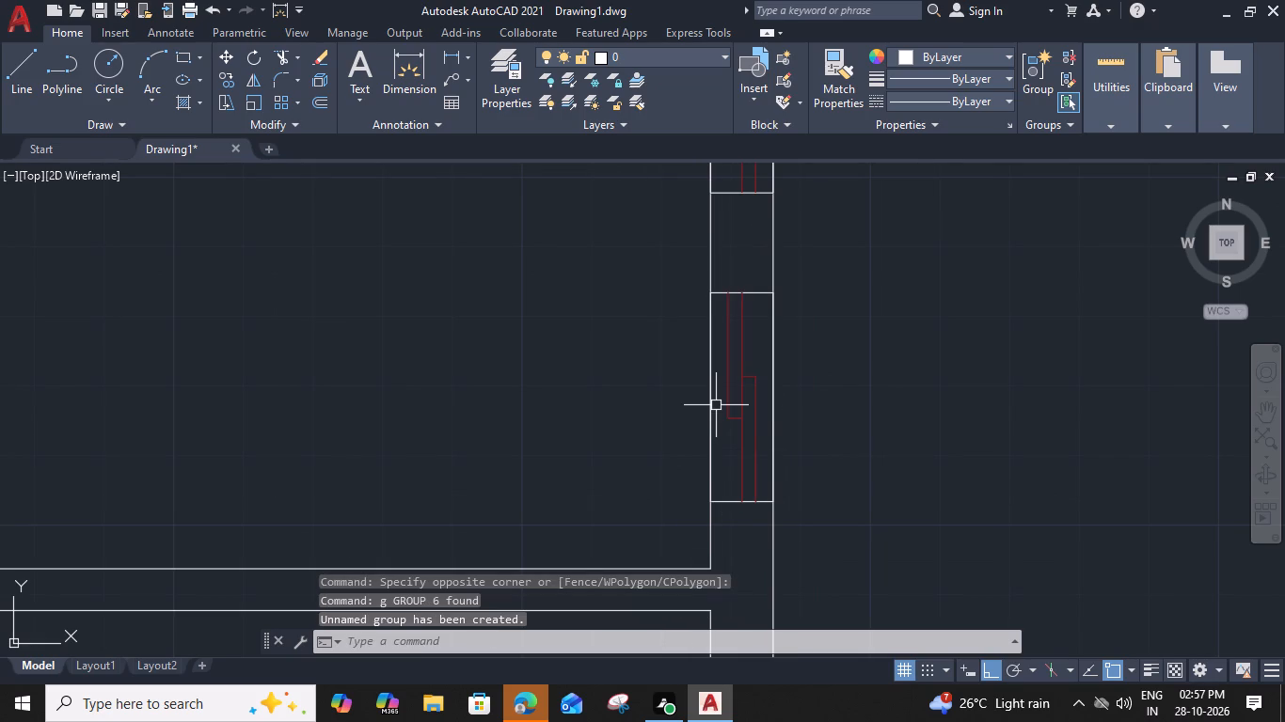
Copy the grouped window from the right outer wall to the partition wall of the plan's upper-left room, using its side midpoint as base.
scroll(548, 407, "down", 3)
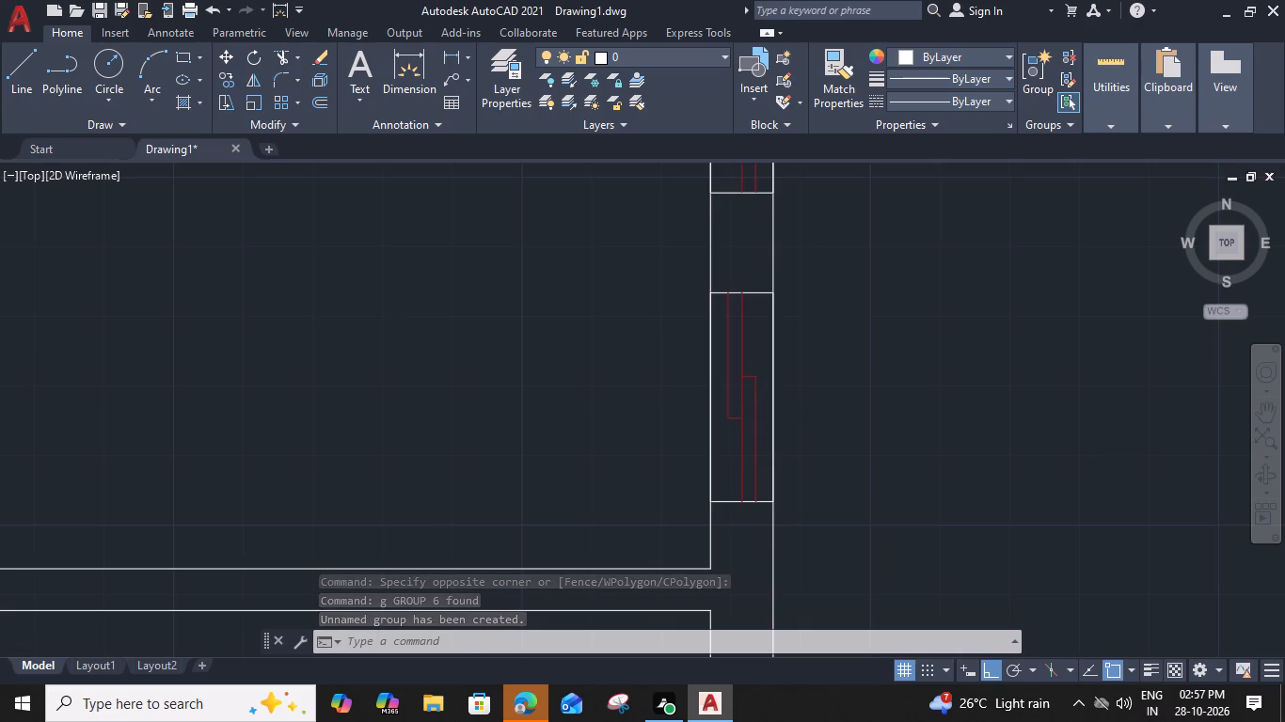
middle_click_drag(446, 406, 463, 394)
scroll(637, 407, "up", 3)
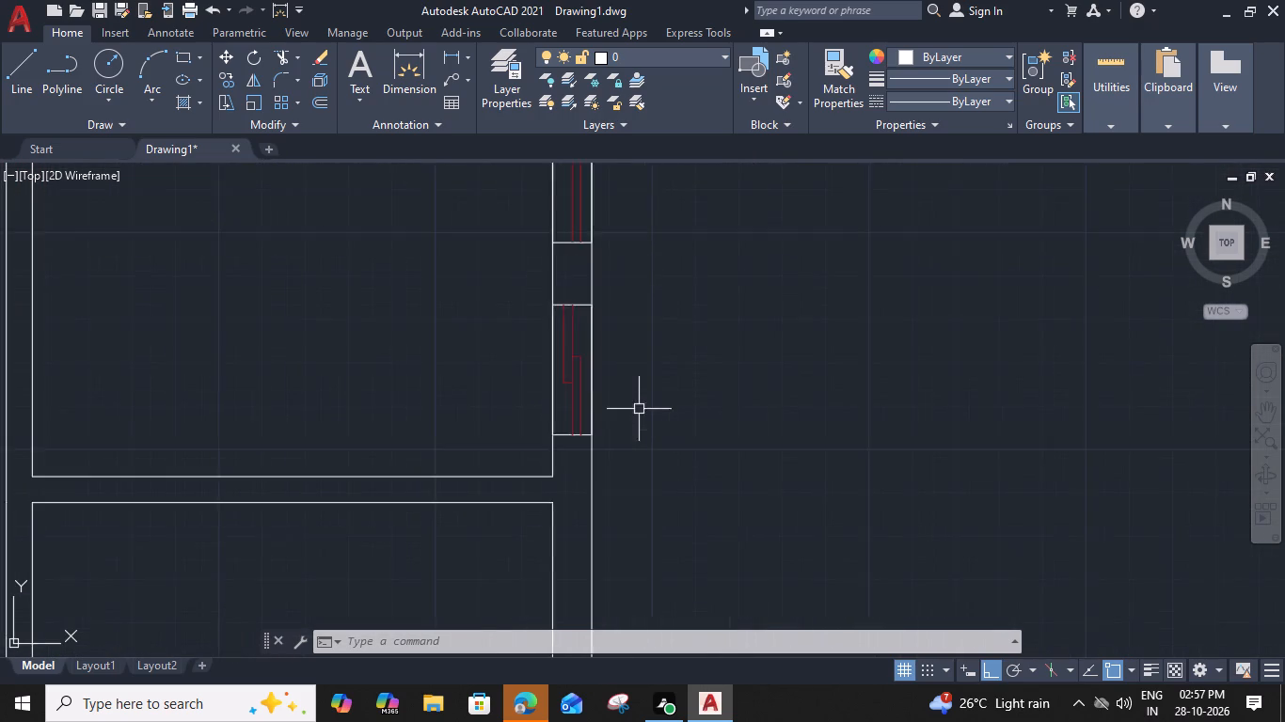
left_click(537, 432)
left_click(528, 472)
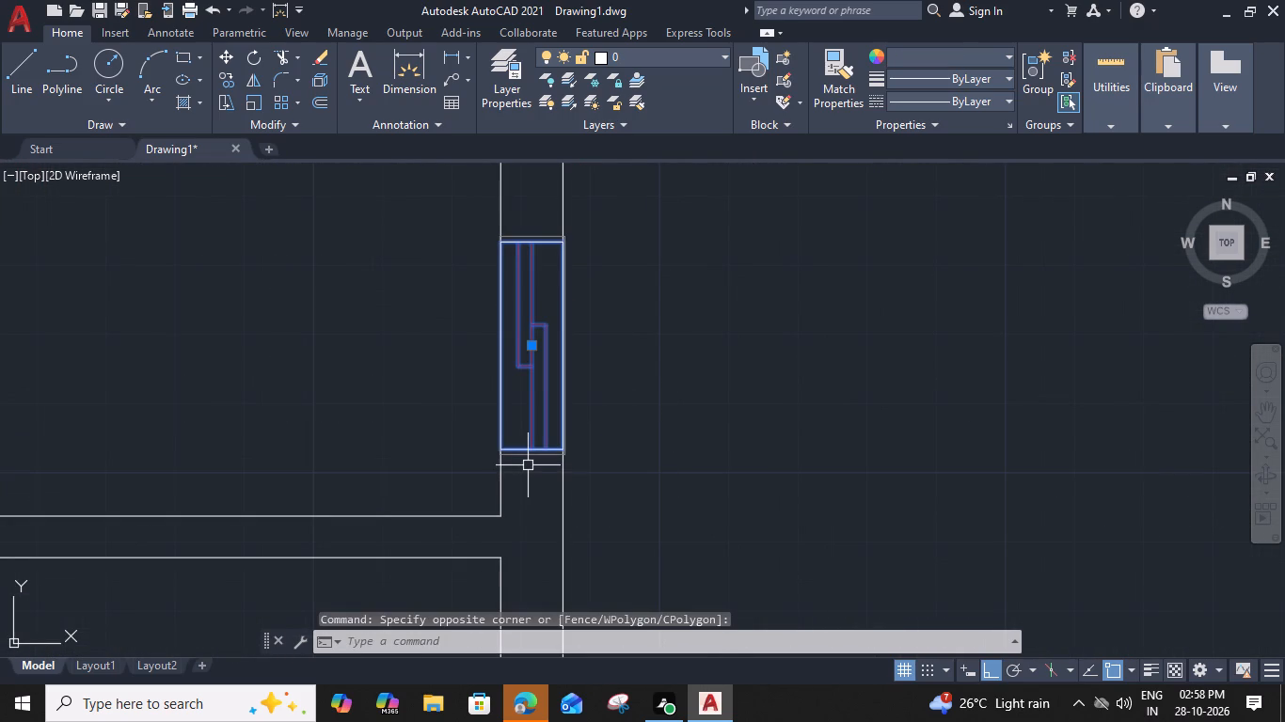
key("c")
type("o")
key("space")
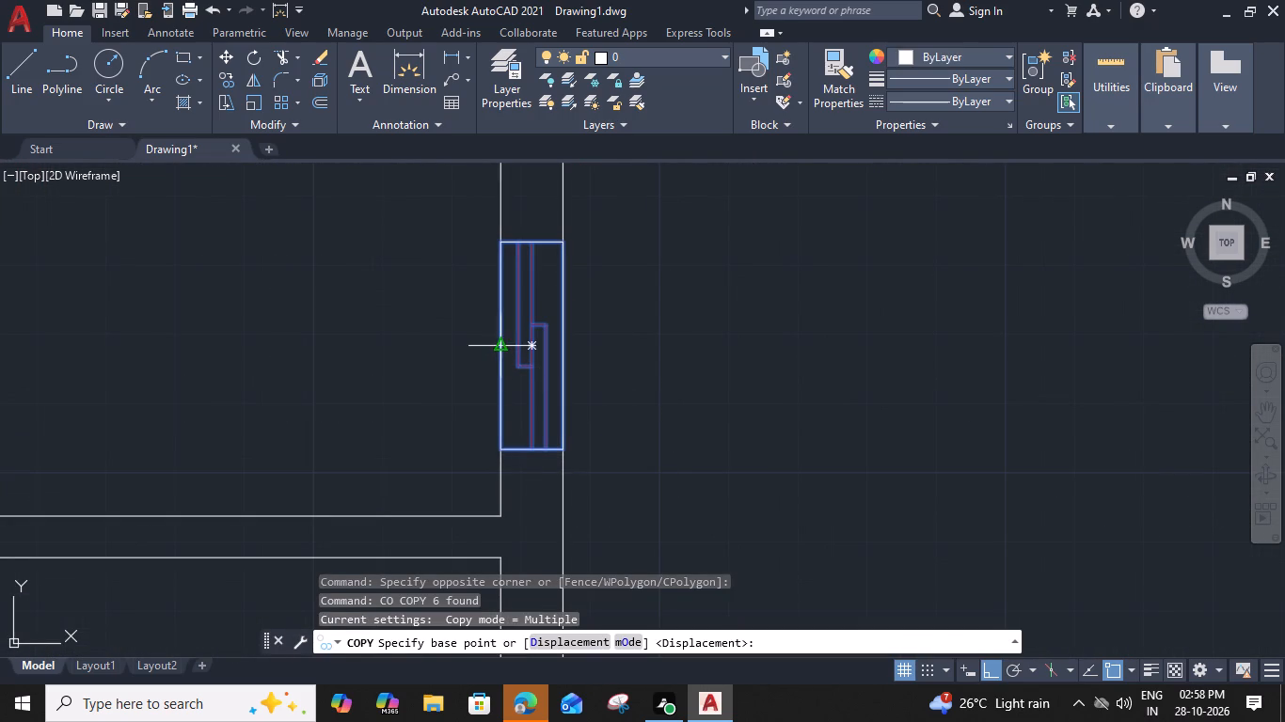
left_click(500, 345)
scroll(499, 352, "down", 3)
middle_click_drag(454, 361, 919, 524)
middle_click_drag(610, 263, 610, 274)
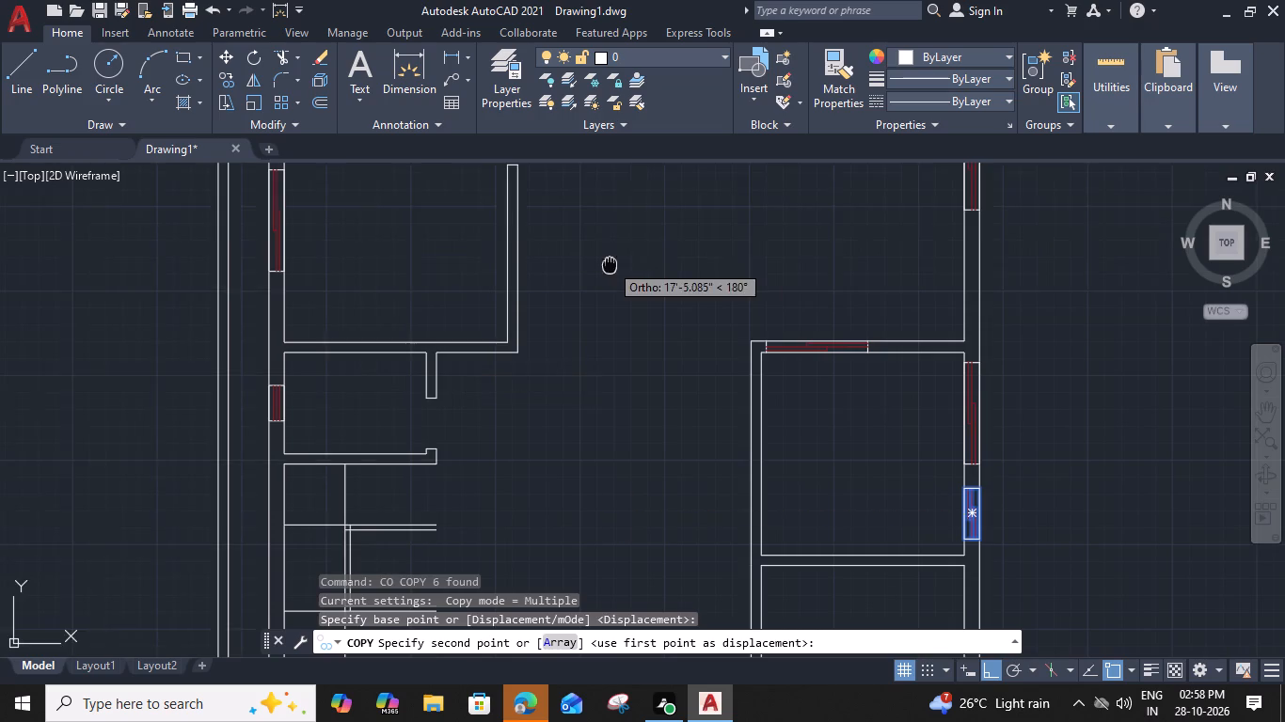
middle_click_drag(610, 274, 615, 569)
middle_click_drag(535, 331, 553, 550)
scroll(533, 449, "up", 2)
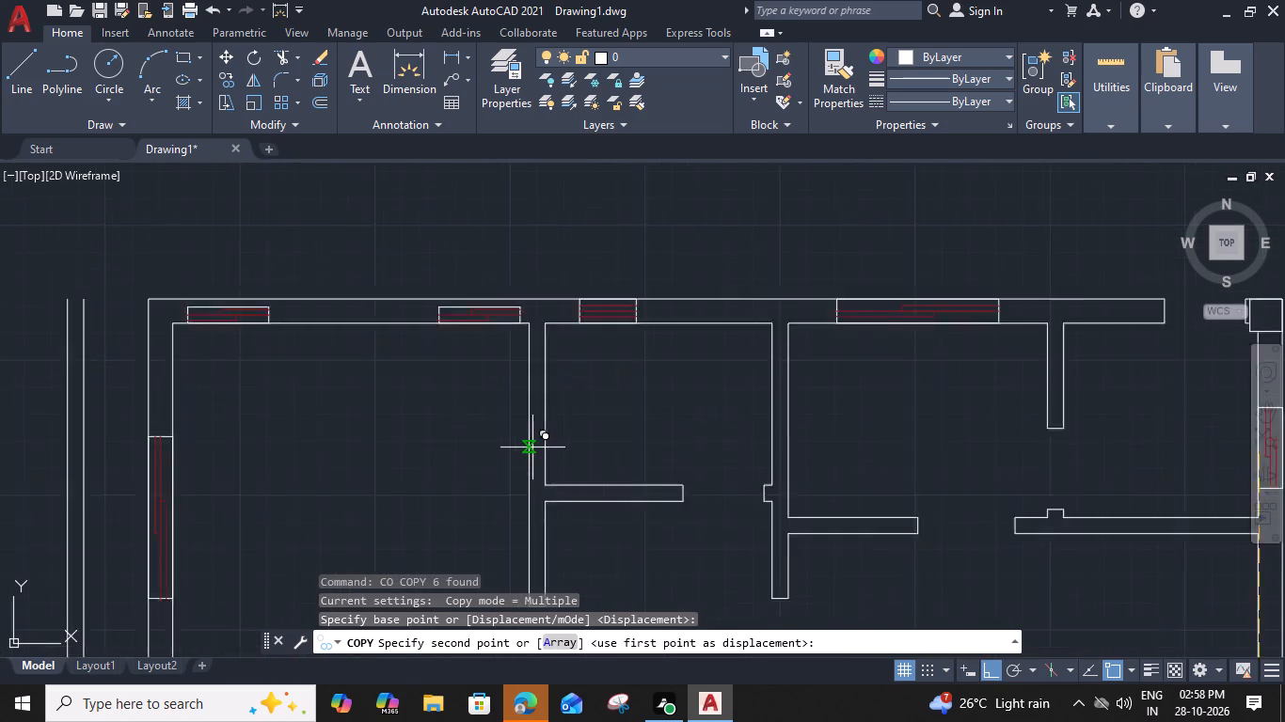
left_click(526, 410)
key("Escape")
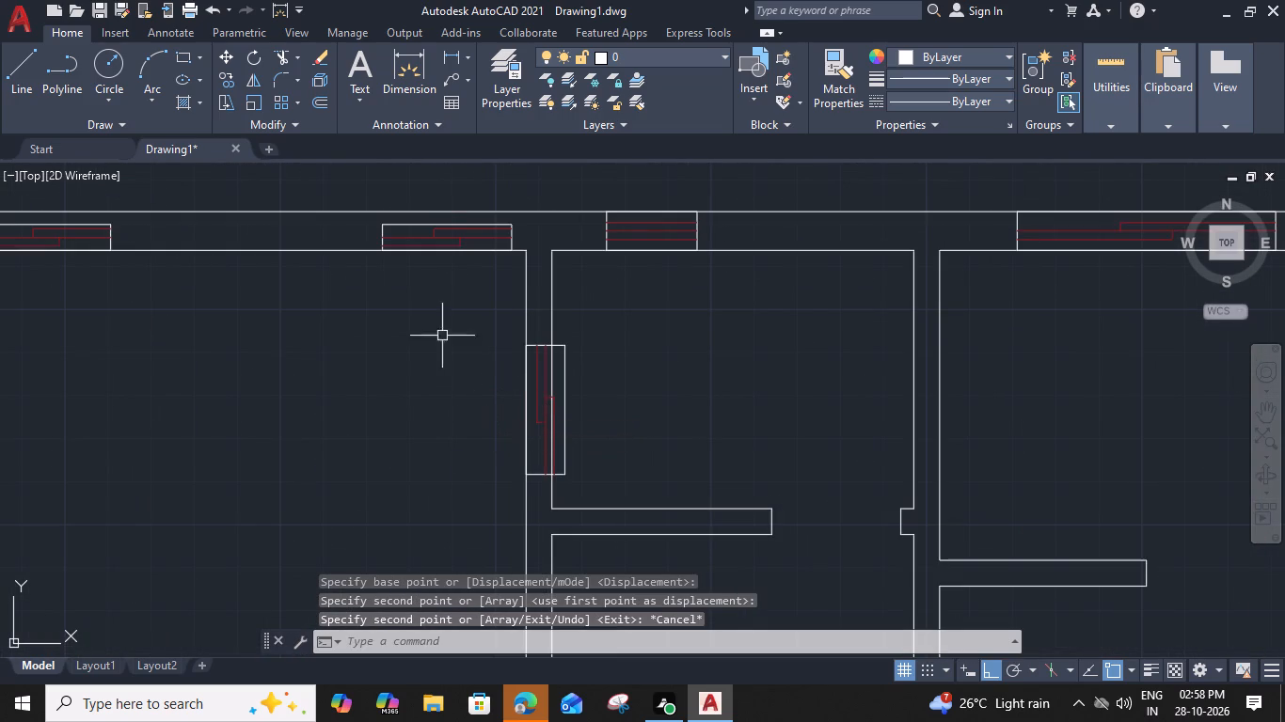
Delete the two old sliding windows in the top wall of the upper-left room.
left_click(455, 232)
key("Delete")
middle_click_drag(366, 291, 573, 346)
left_click(264, 279)
key("Delete")
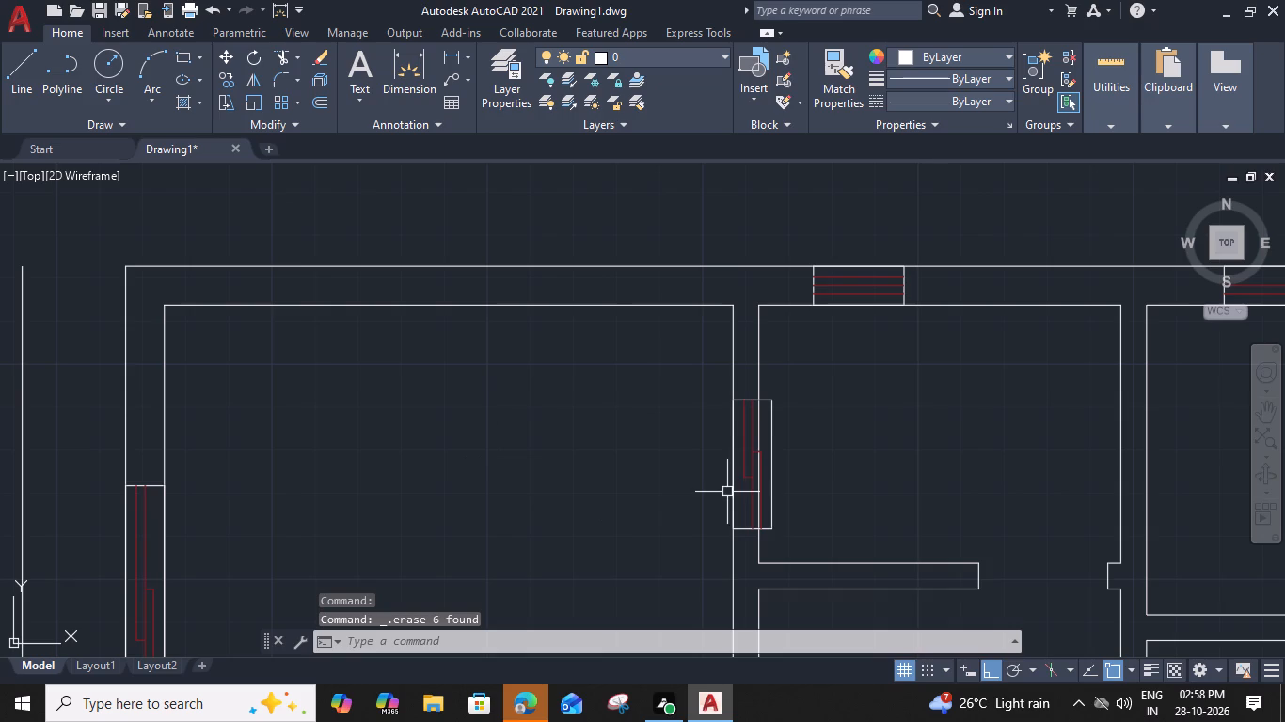
Move the copied window horizontally off the partition wall into the open area of the upper-left room.
left_click(774, 504)
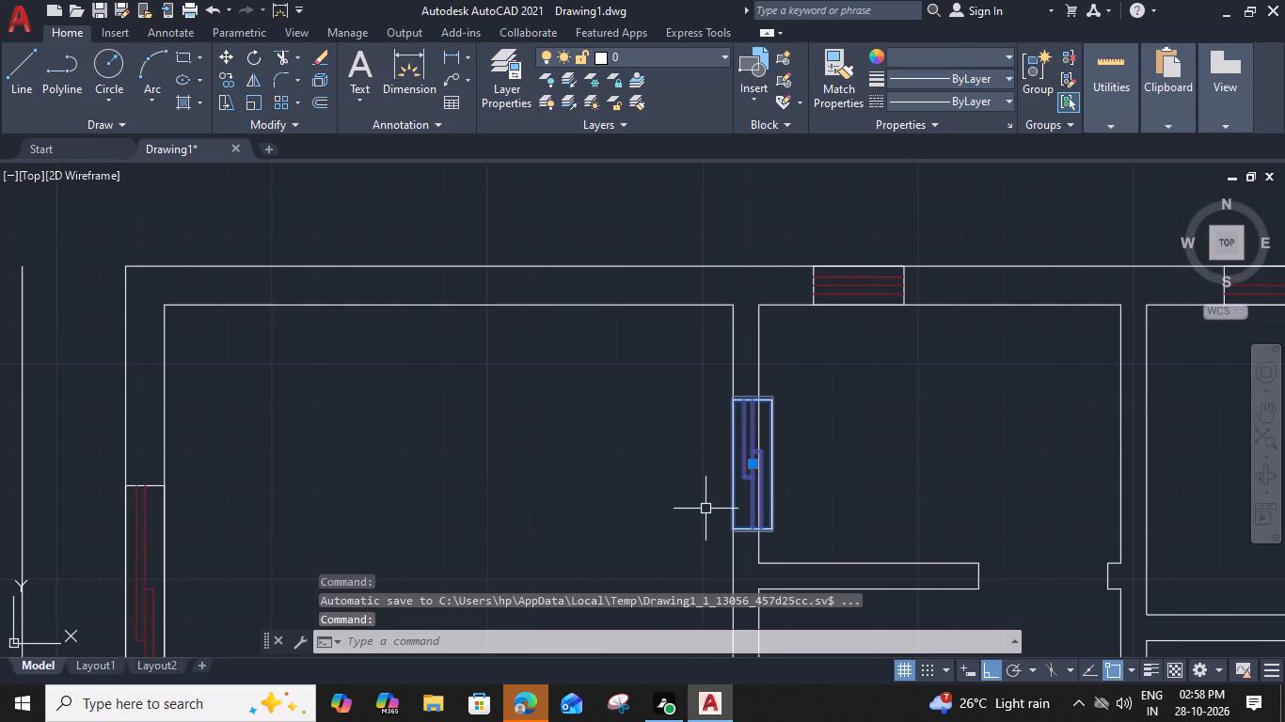
type("m")
key("space")
left_click(730, 463)
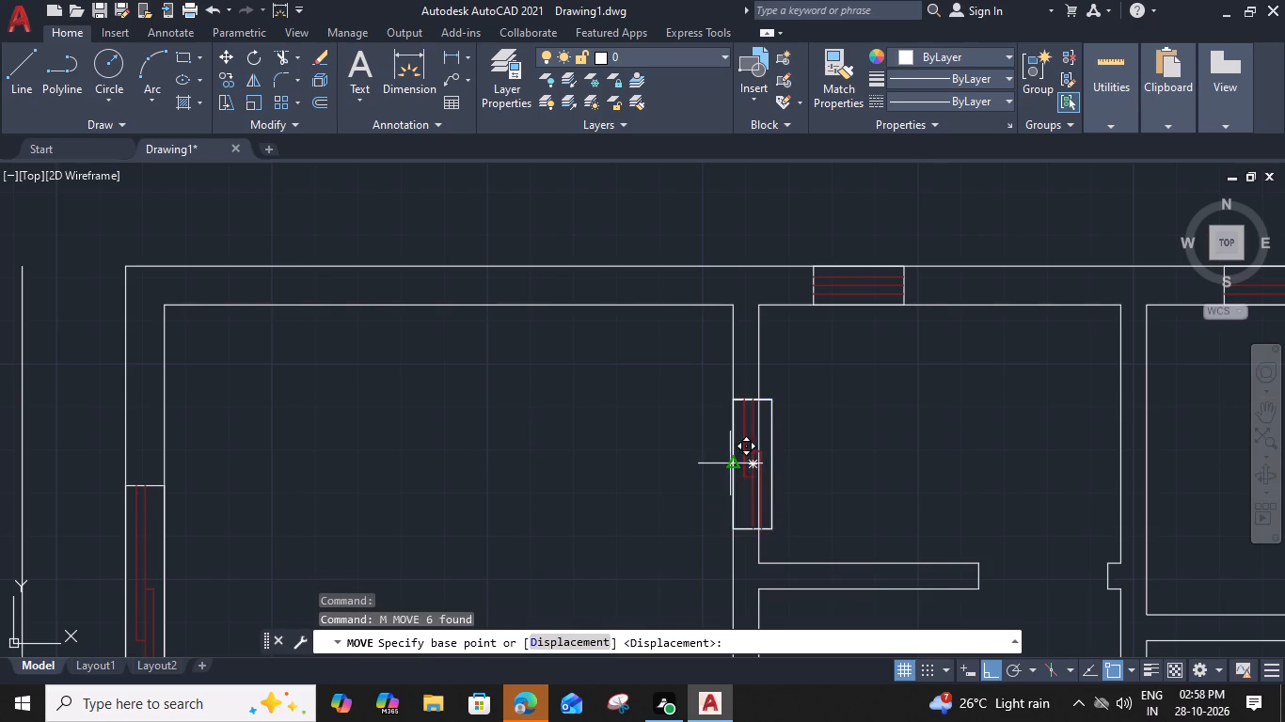
left_click(533, 472)
Rotate the copied window 270° about its upper corner so it lies horizontally.
left_click_drag(591, 379, 571, 396)
left_click(483, 483)
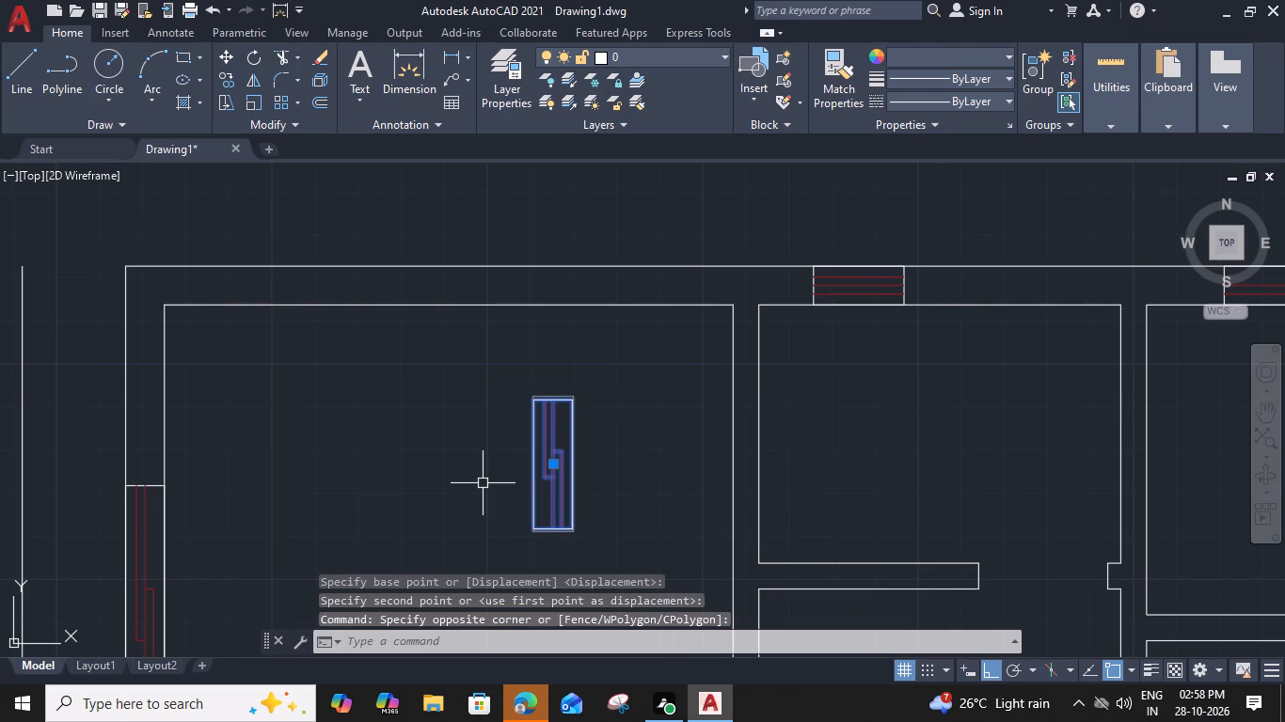
key("r")
type("o")
key("space")
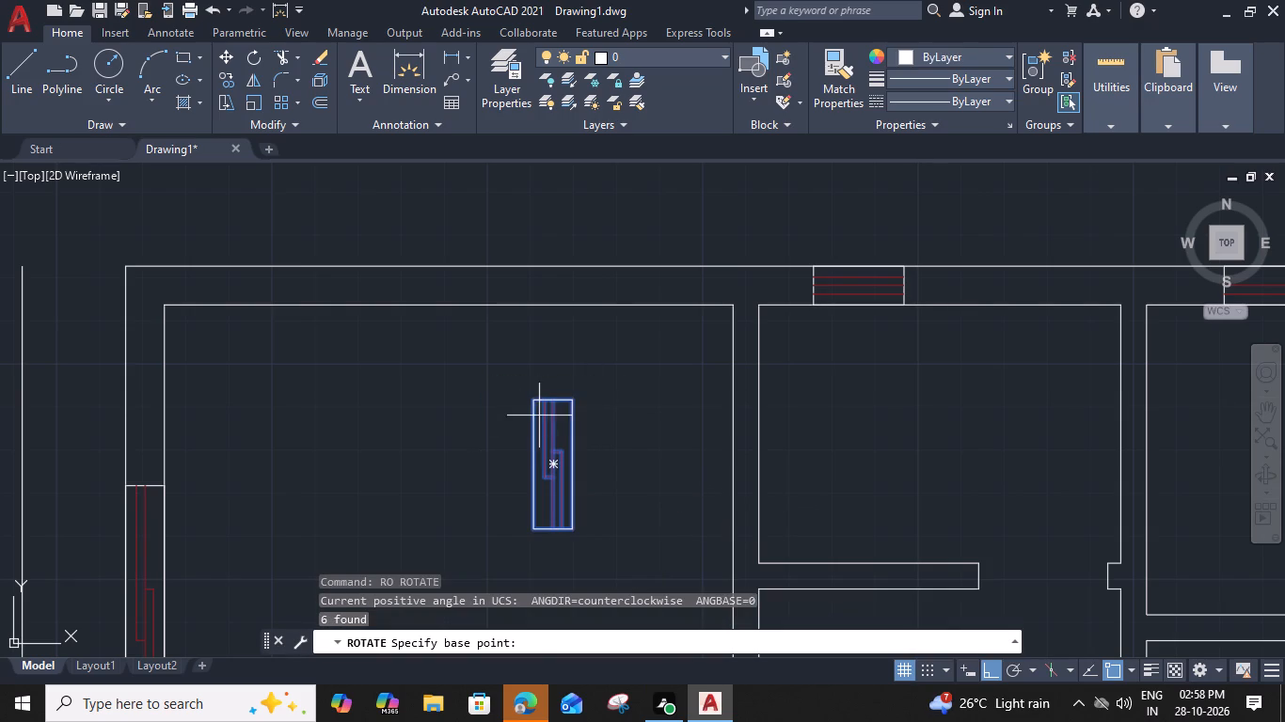
left_click(577, 403)
left_click(578, 460)
Move the horizontal window by its bottom midpoint into the room's top wall, close to the partition wall.
left_click(581, 342)
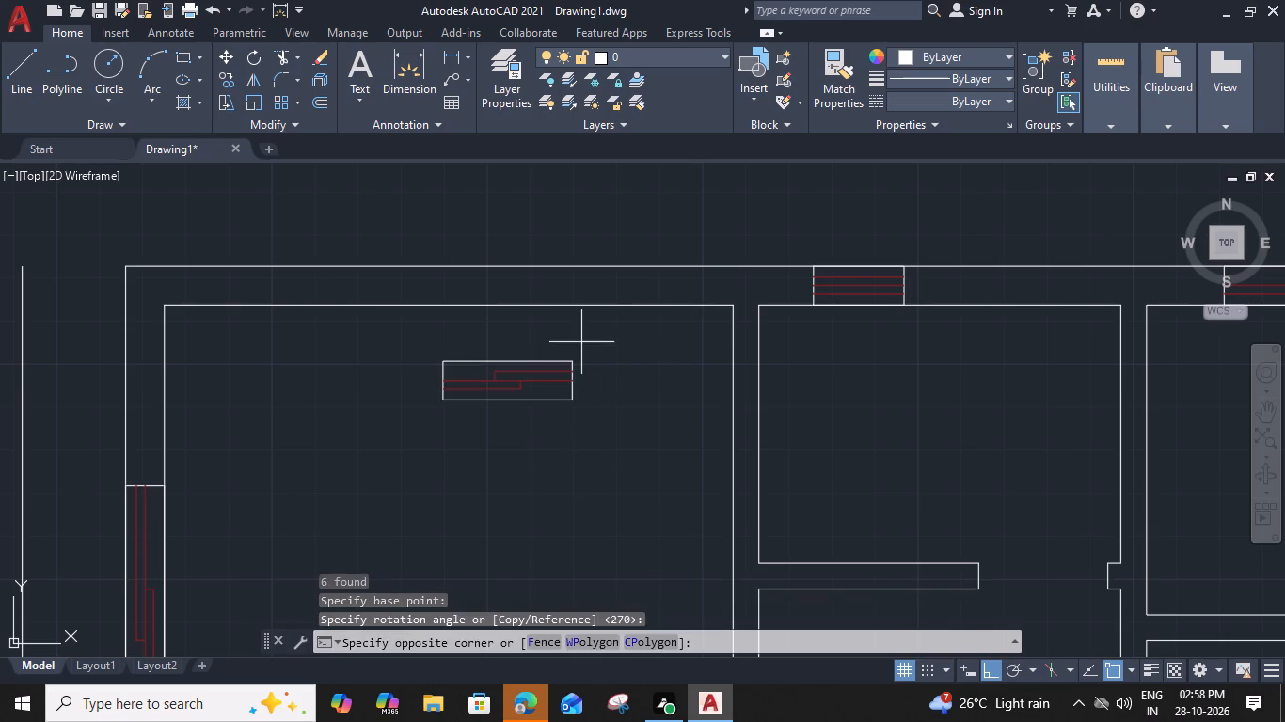
left_click(528, 445)
type("m")
key("space")
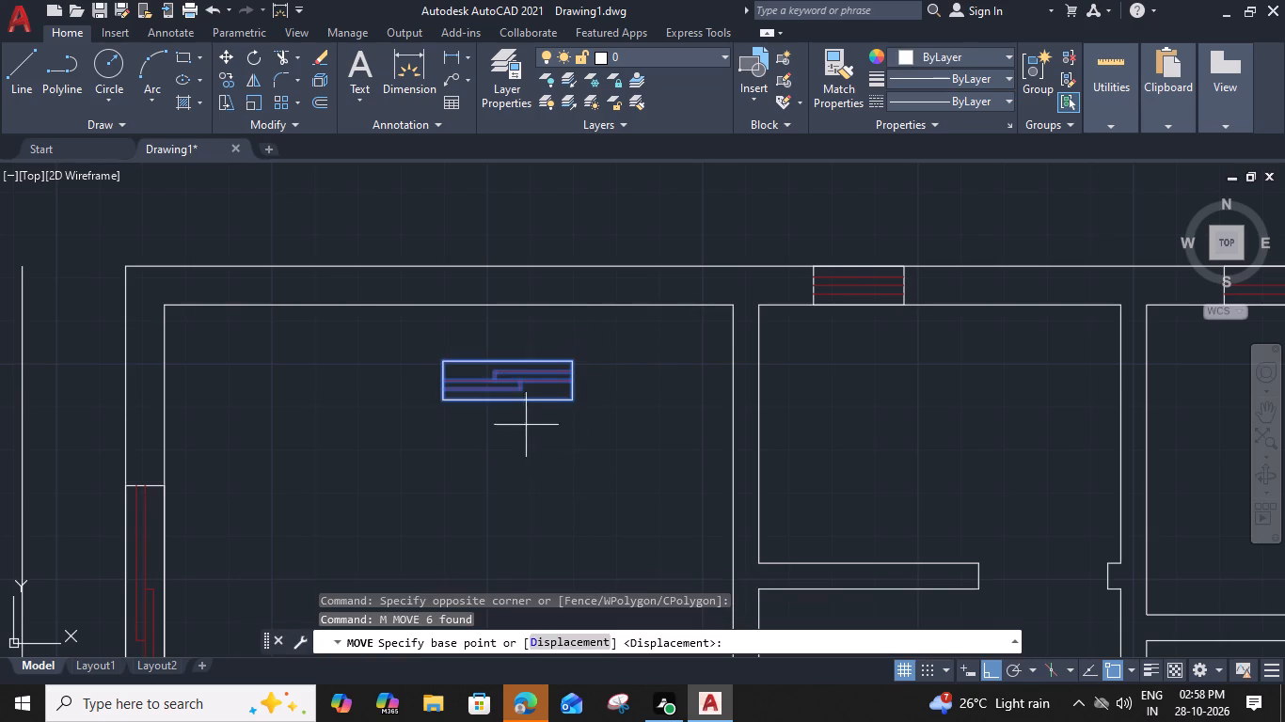
left_click(510, 404)
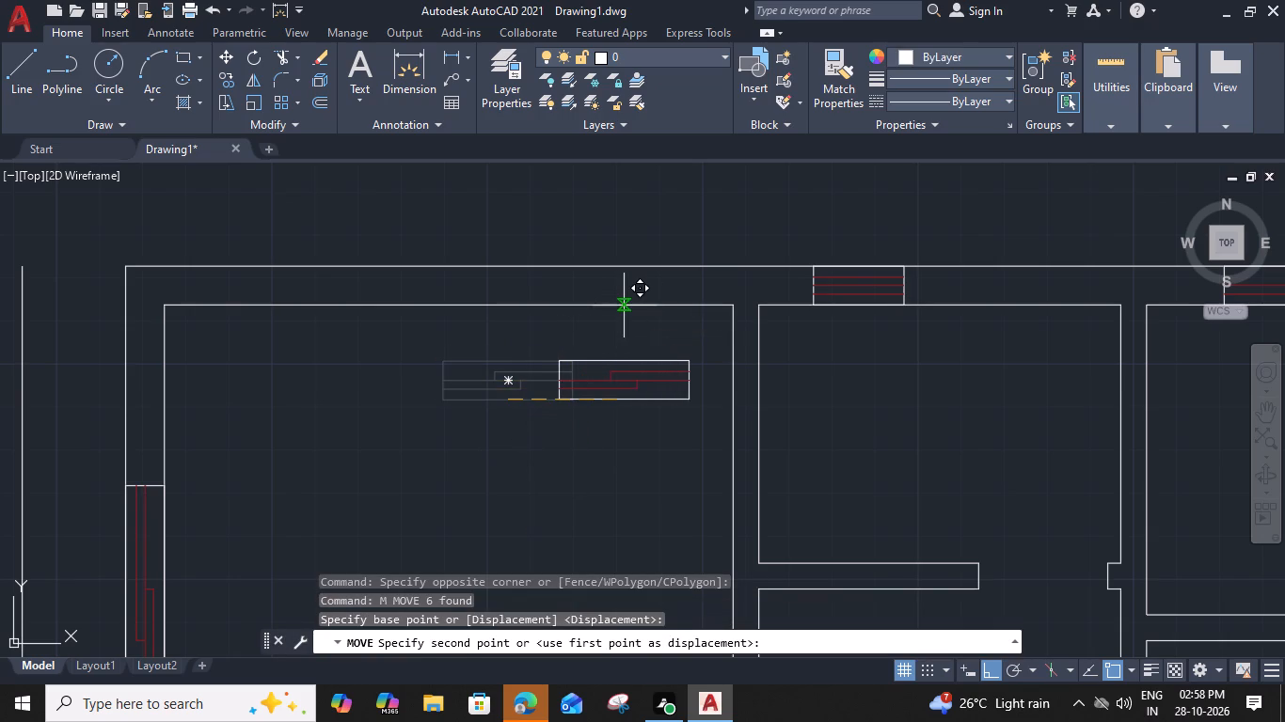
left_click(659, 305)
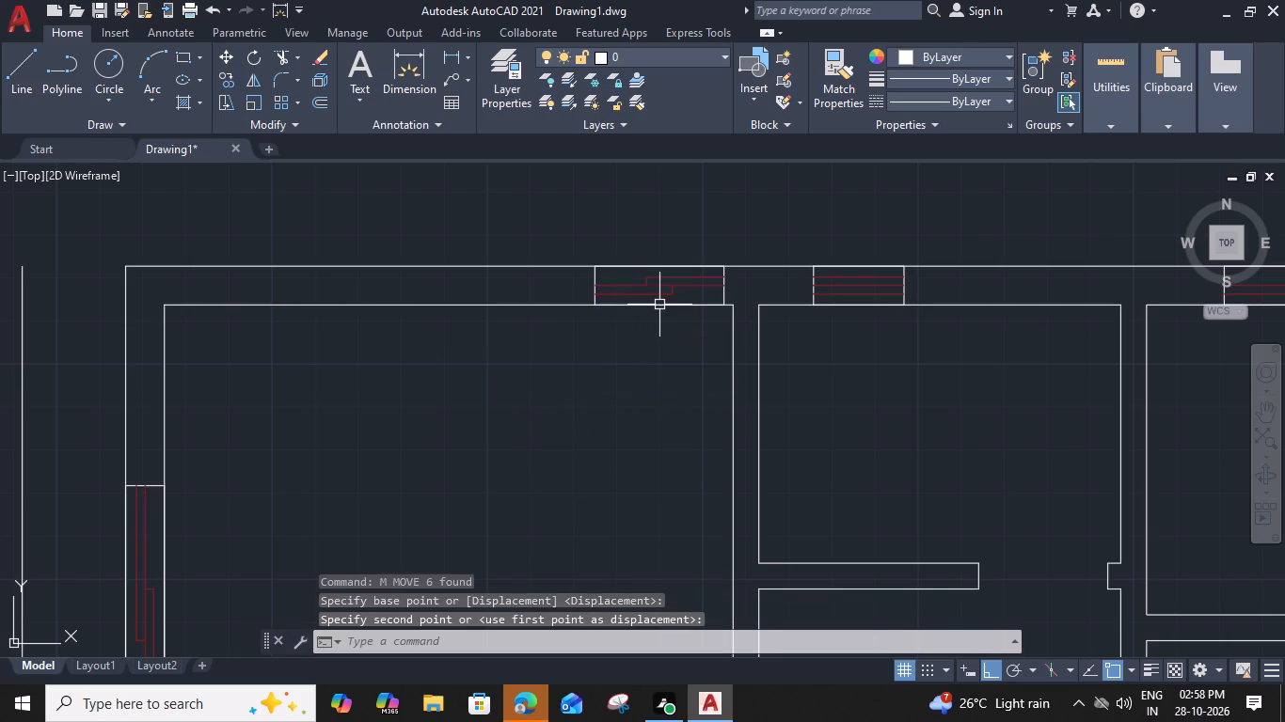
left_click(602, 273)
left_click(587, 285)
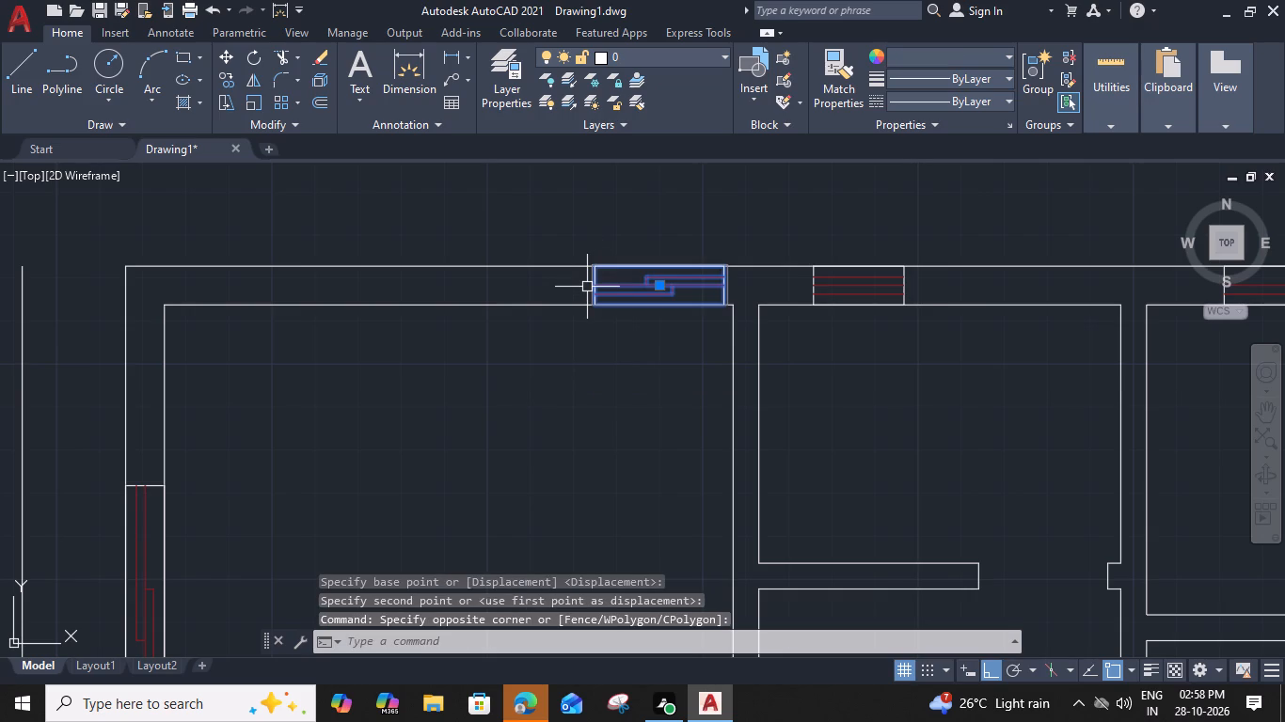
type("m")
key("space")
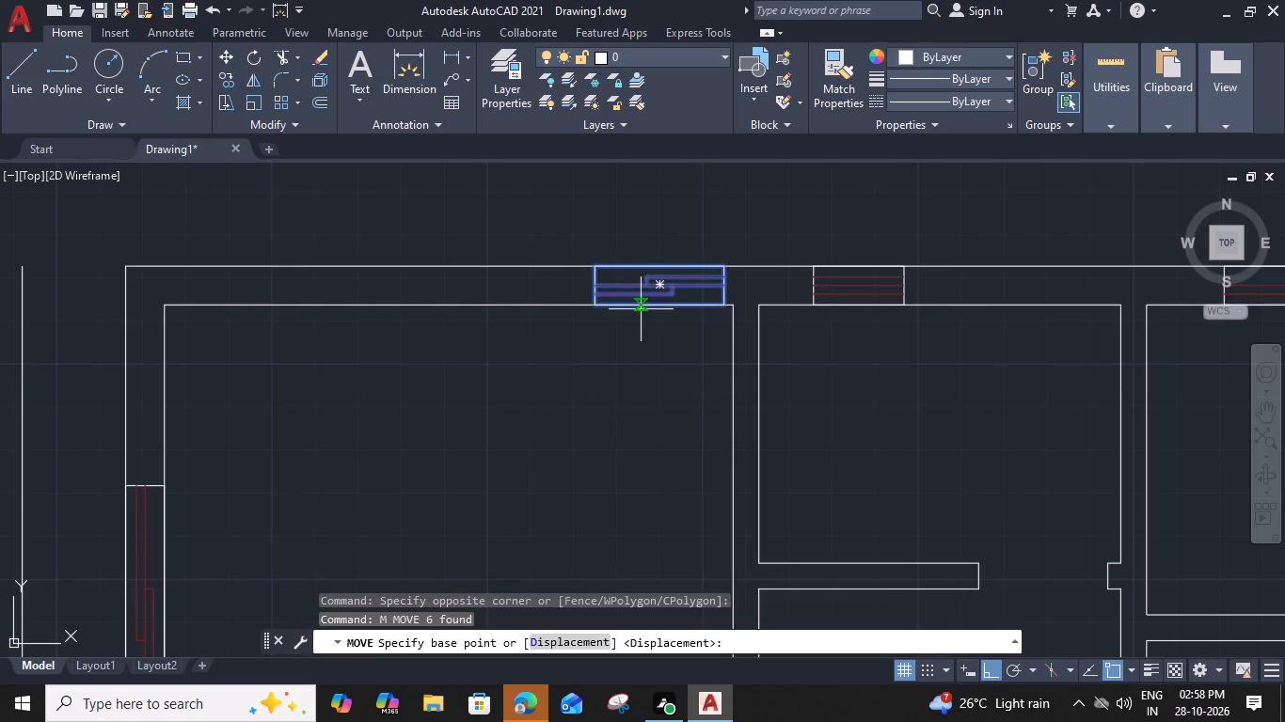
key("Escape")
Copy the window along the top wall to a second position near the room's outer left corner.
left_click(632, 291)
type("co")
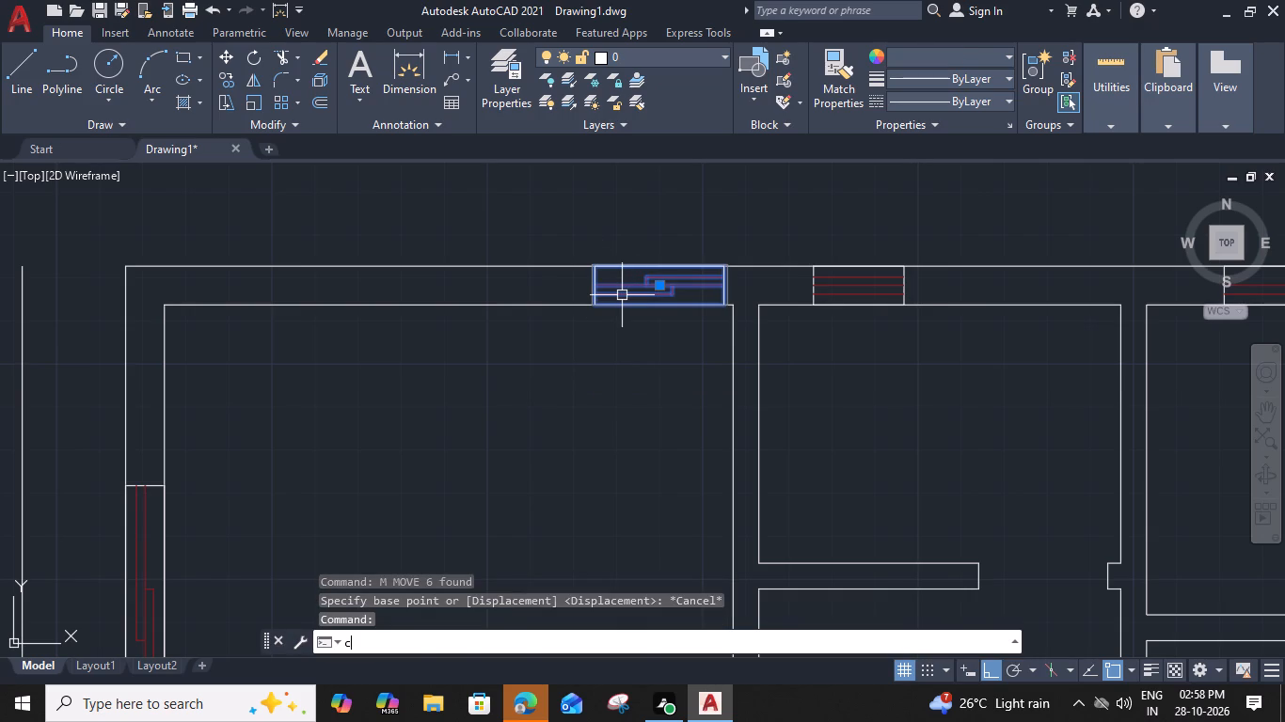
key("space")
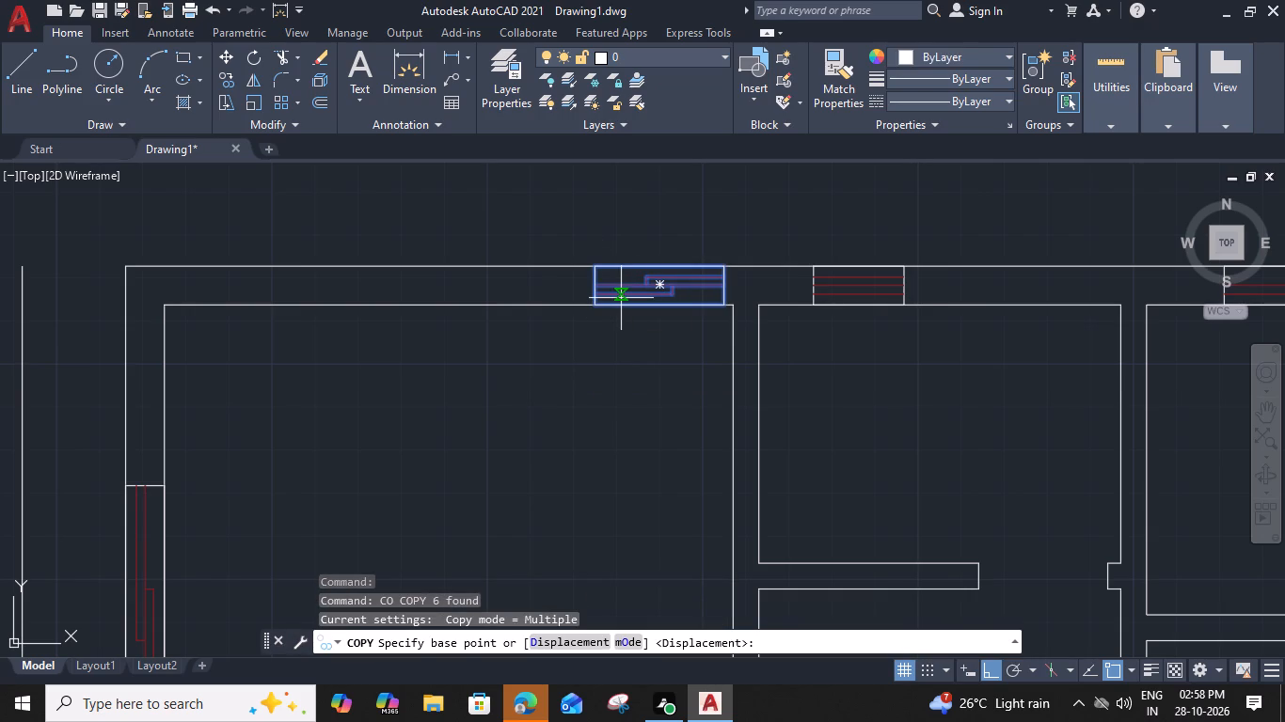
left_click_drag(659, 305, 628, 308)
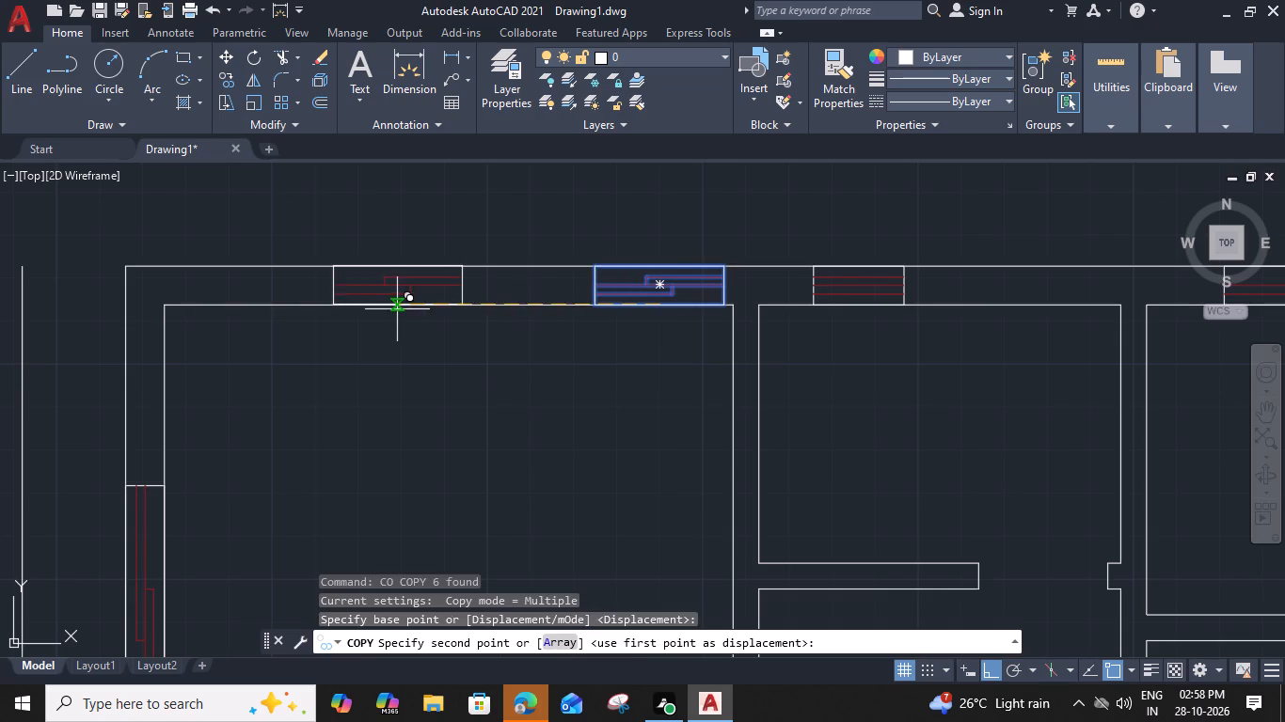
middle_click_drag(397, 309, 514, 320)
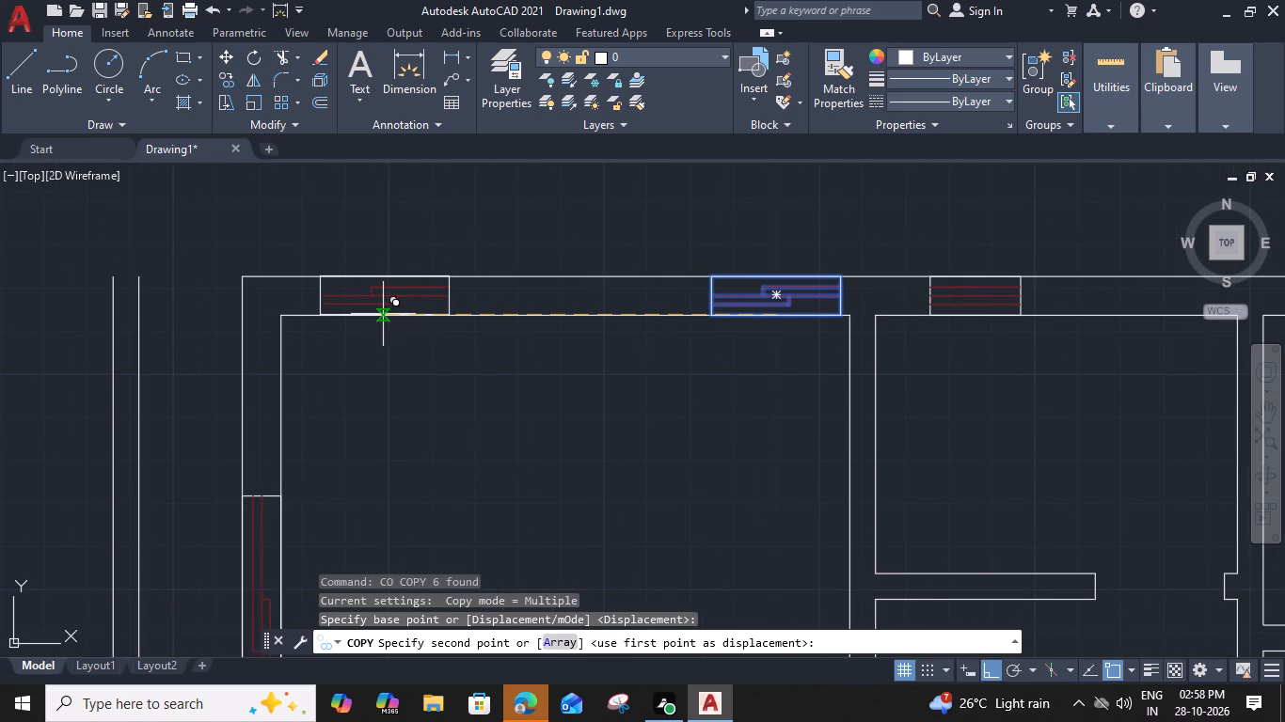
left_click(379, 314)
key("Escape")
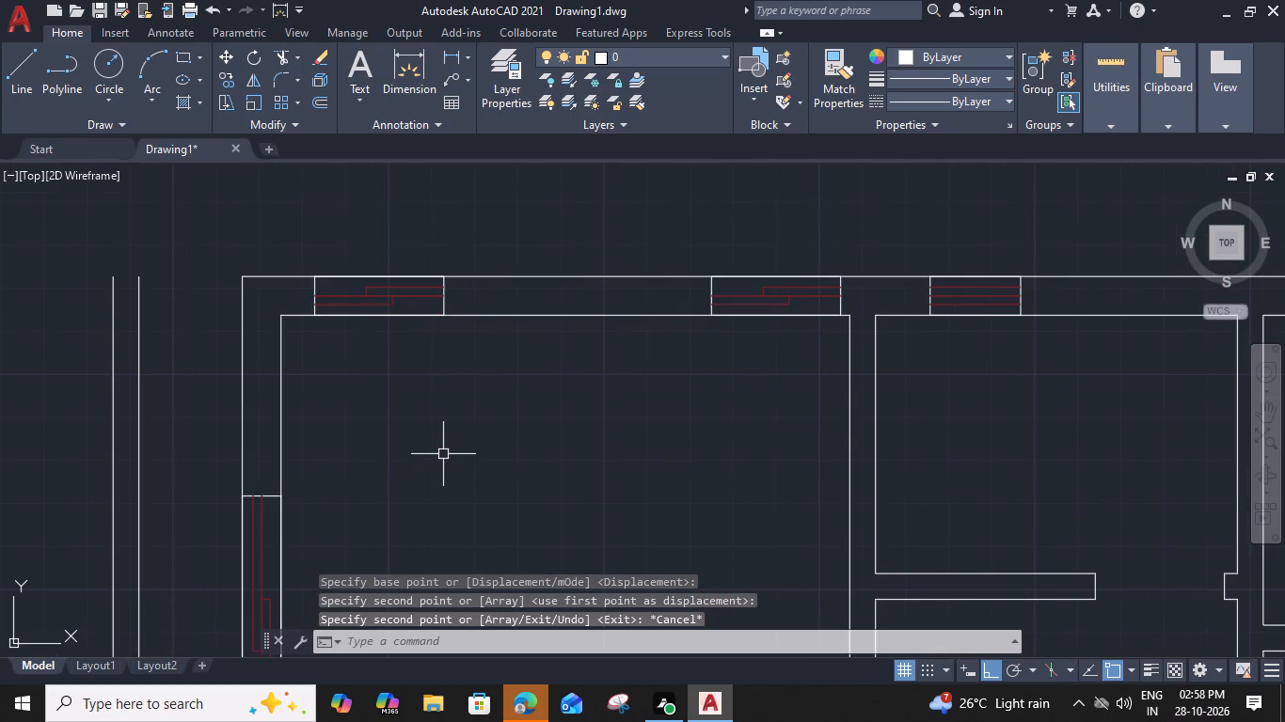
Start a multiline text box in the middle of the upper-left room with a text height of 8".
middle_click_drag(536, 510, 570, 384)
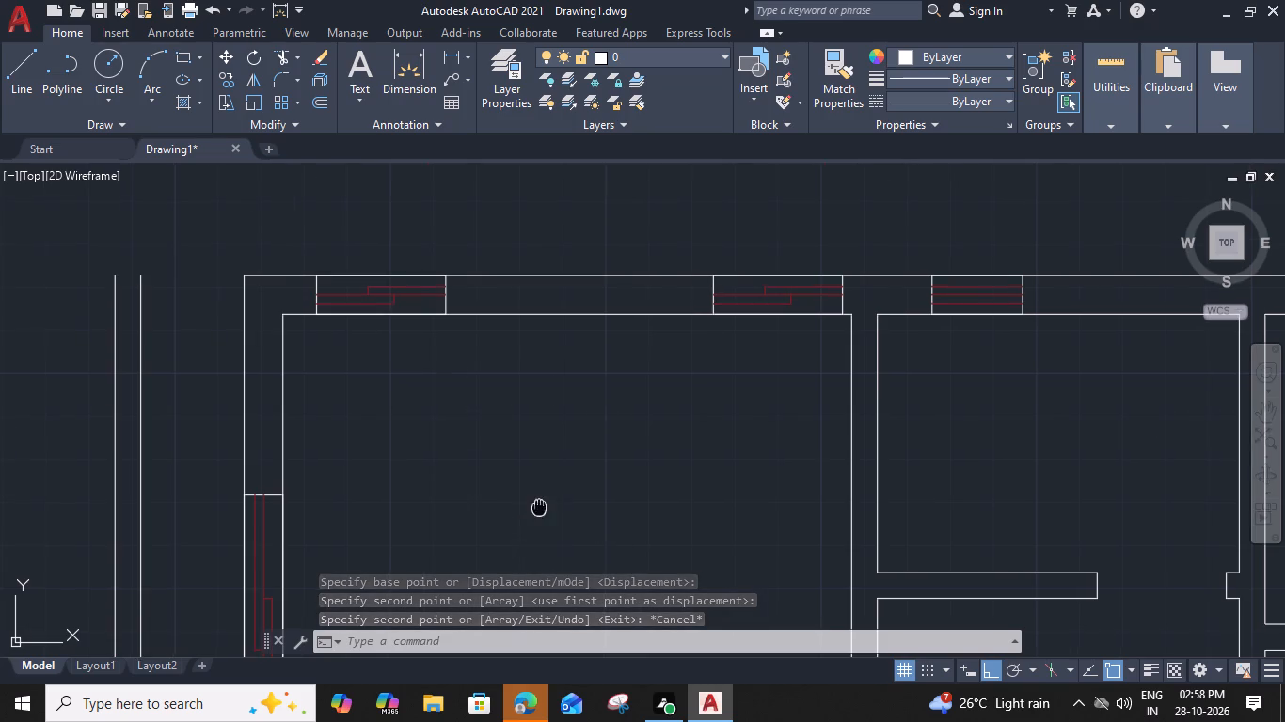
middle_click_drag(570, 384, 581, 326)
type("mt")
key("space")
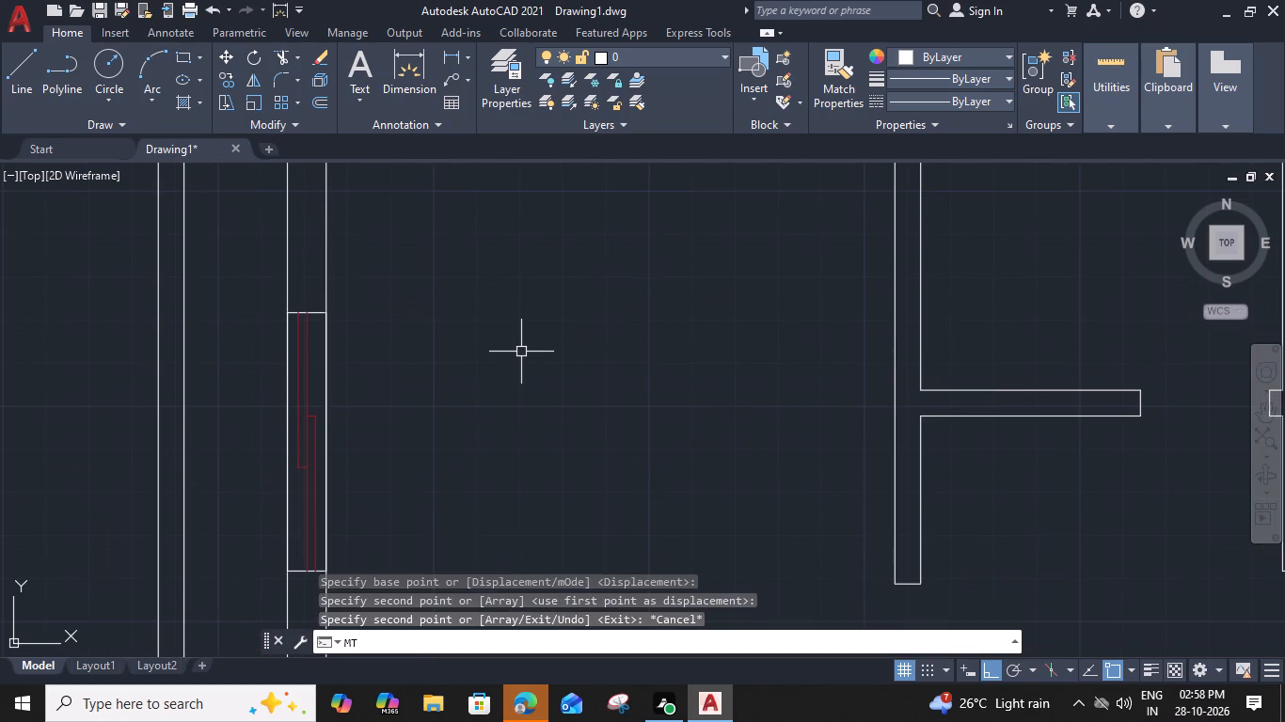
left_click_drag(470, 352, 473, 361)
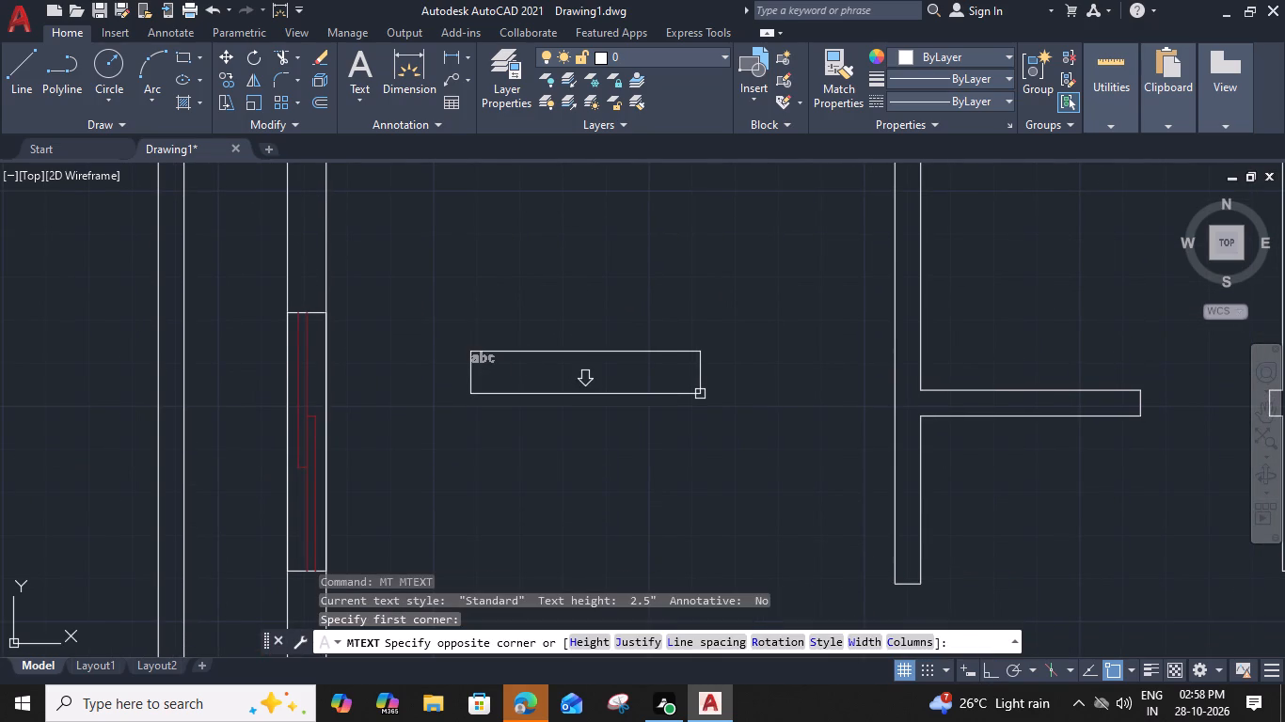
left_click(704, 395)
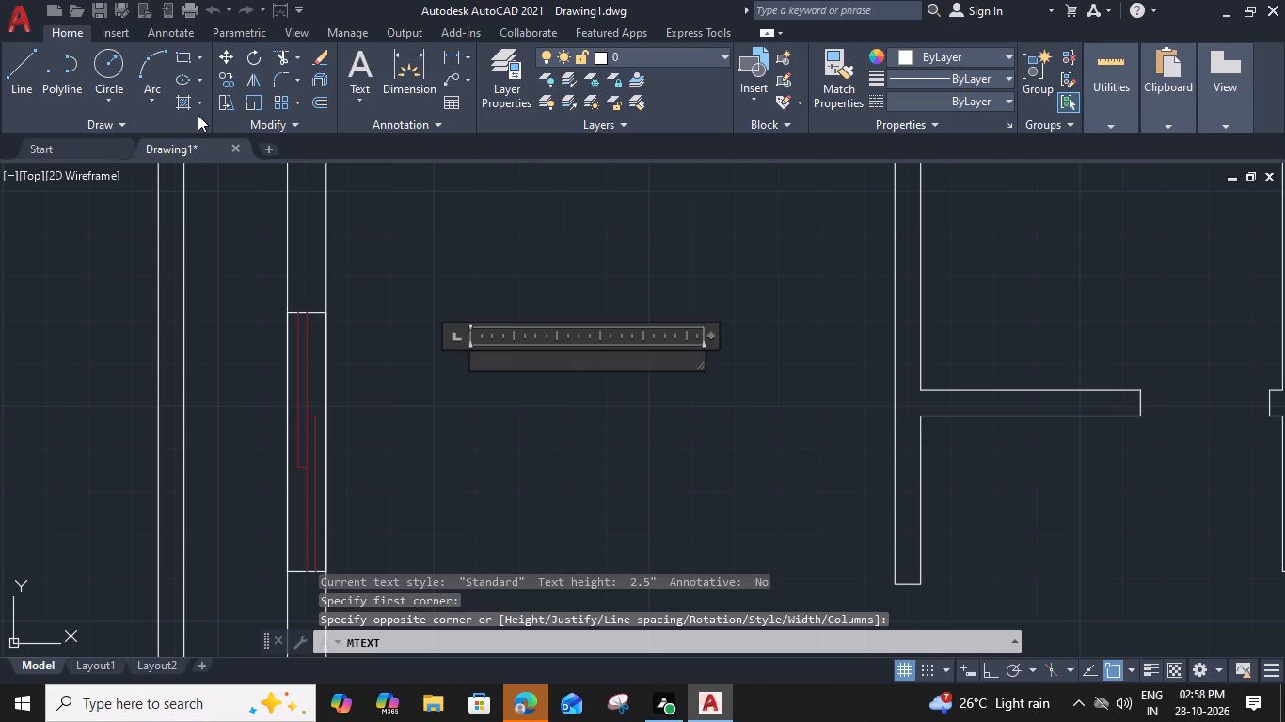
left_click_drag(210, 73, 147, 71)
type("8\"")
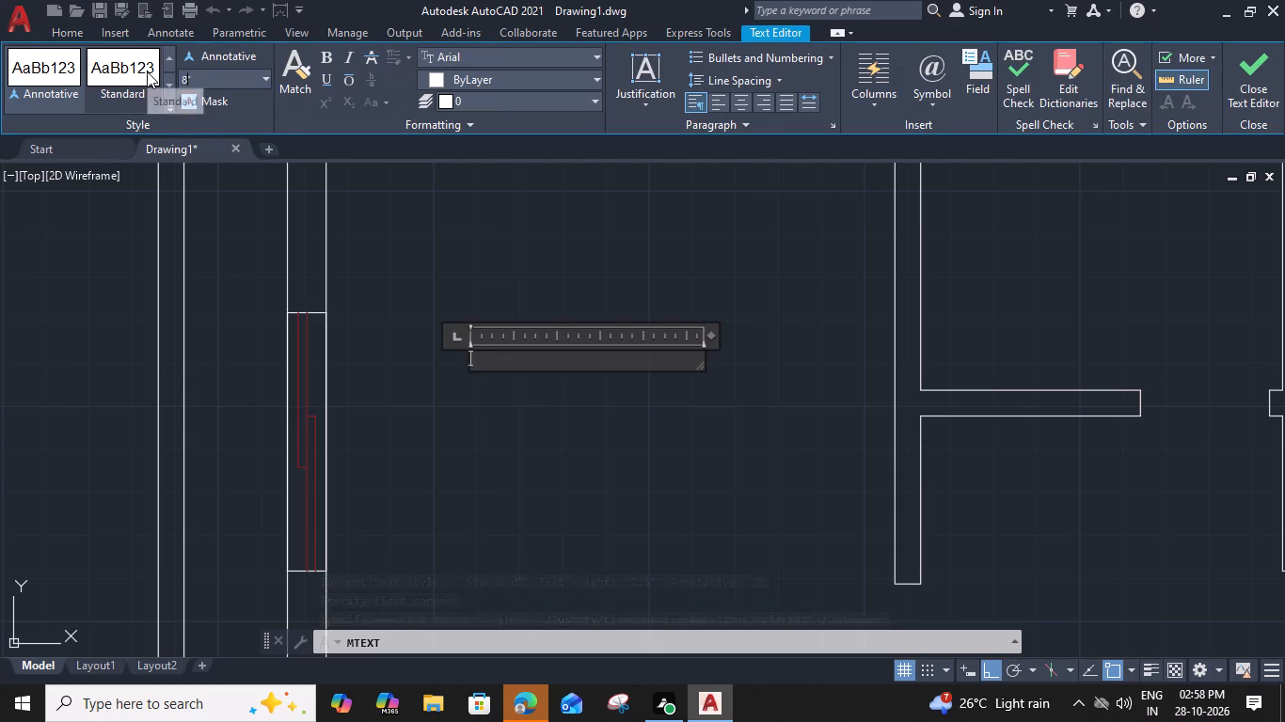
key("Return")
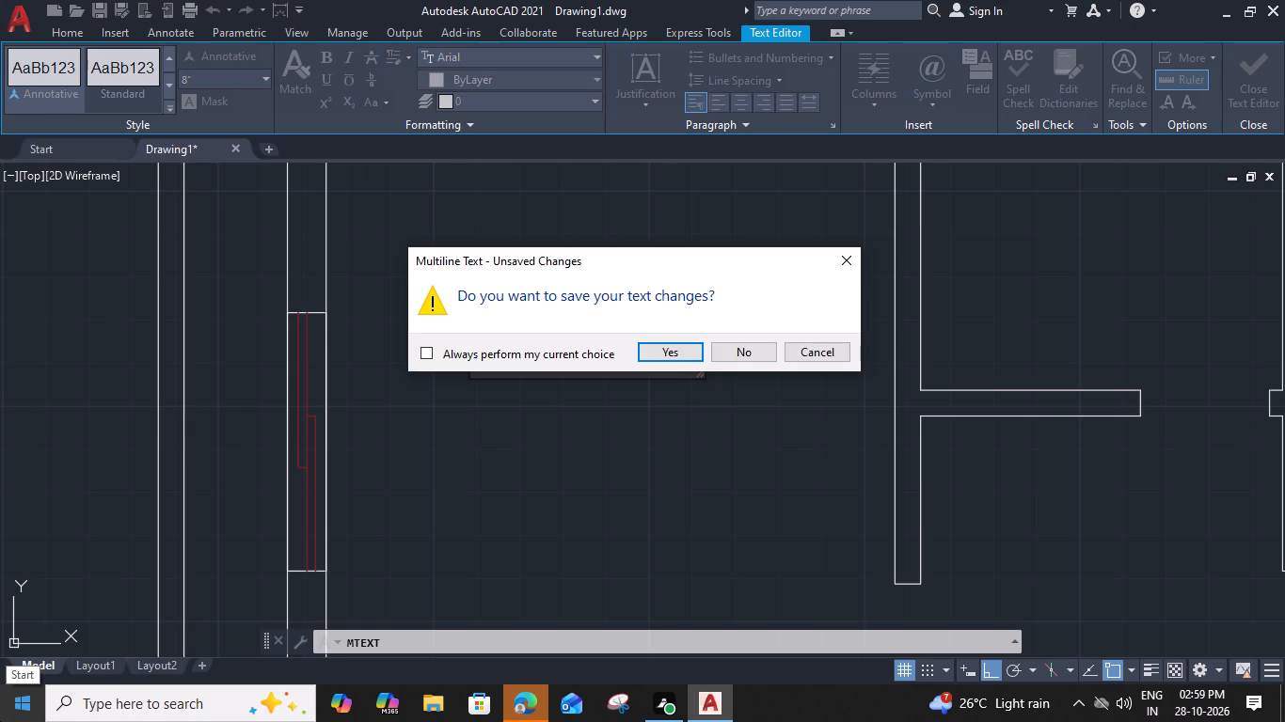
left_click(838, 259)
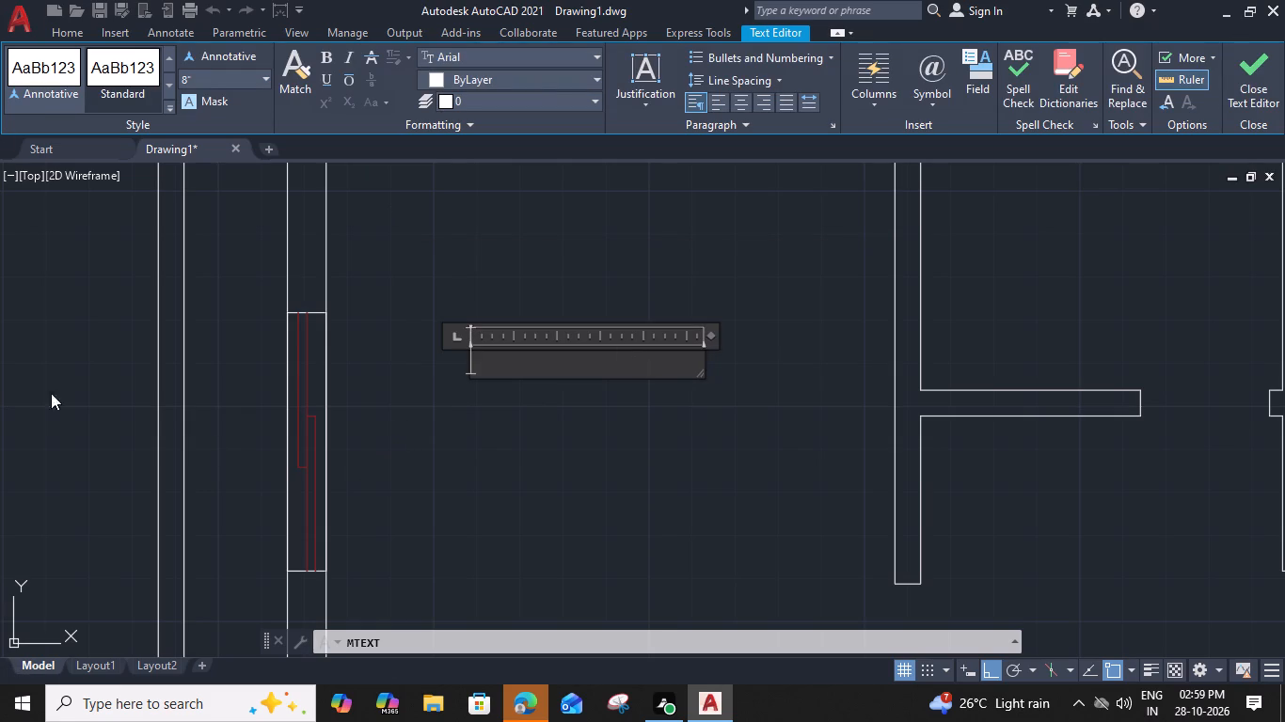
Enter the room label BEDROOM-3 with 11'-0"X12'-0" on a second line, and fit the text box width to it.
type("BED")
type("ROOM")
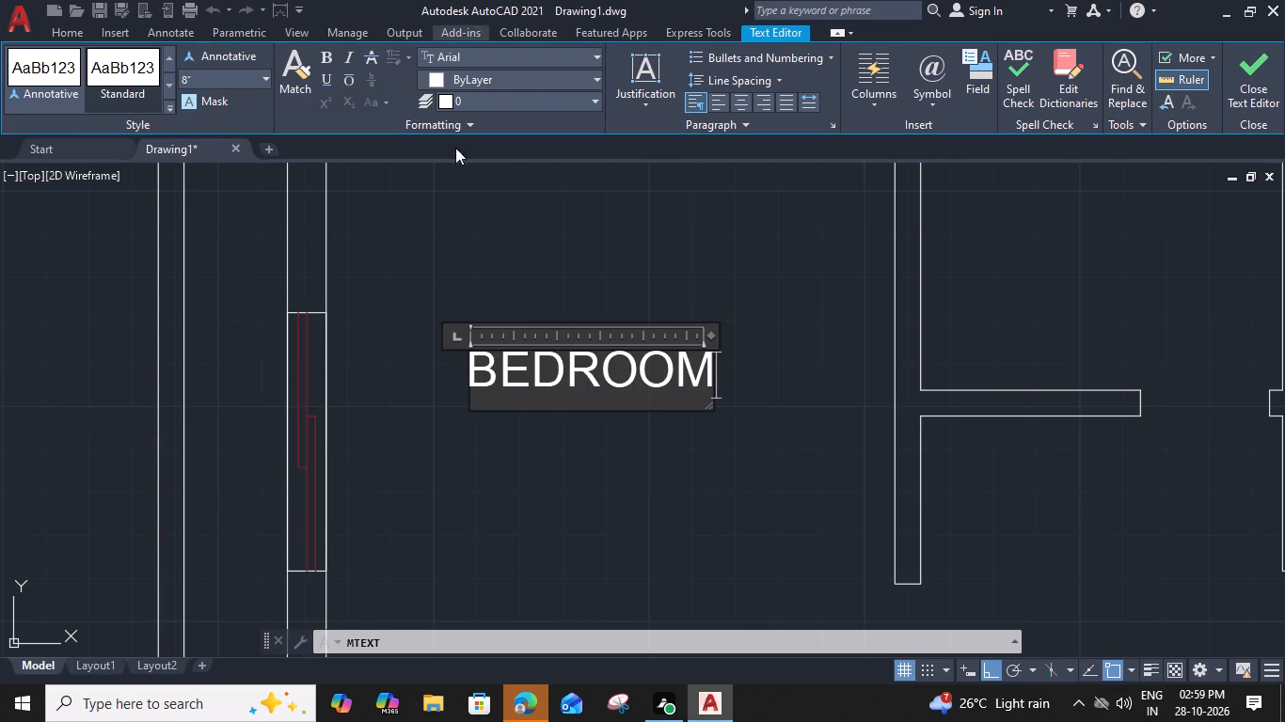
left_click_drag(709, 335, 787, 329)
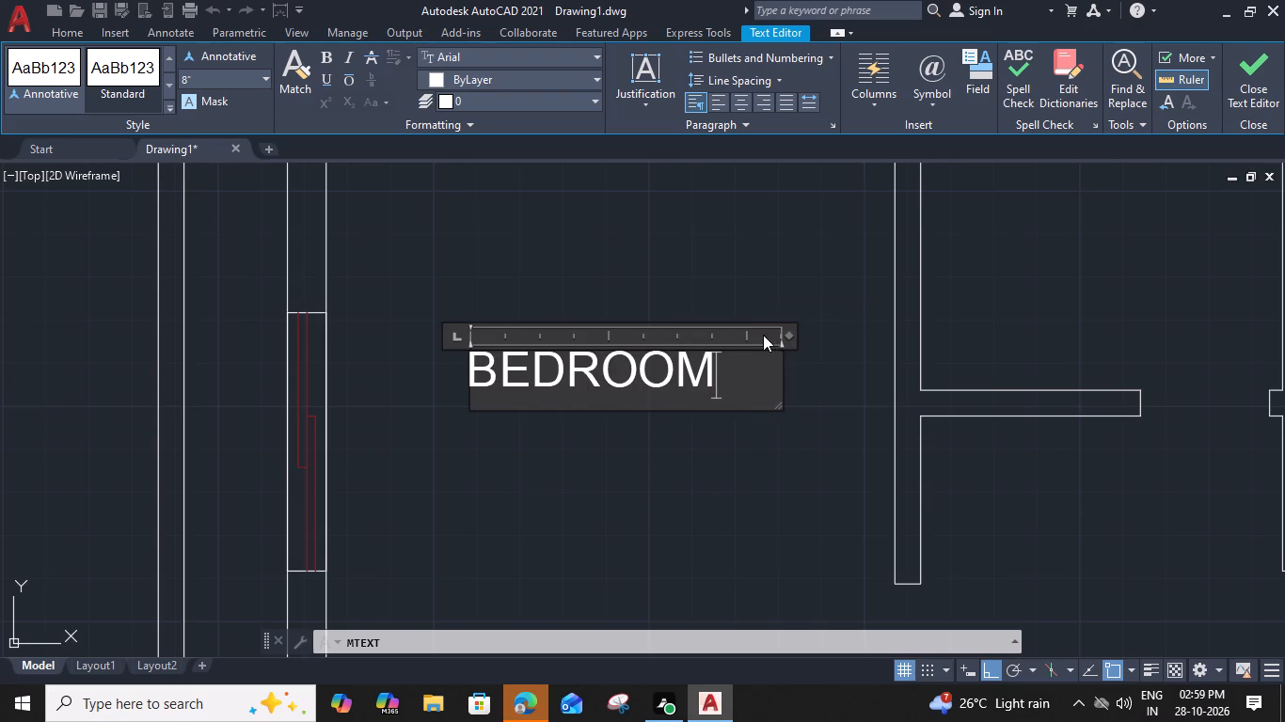
key("minus")
key("3")
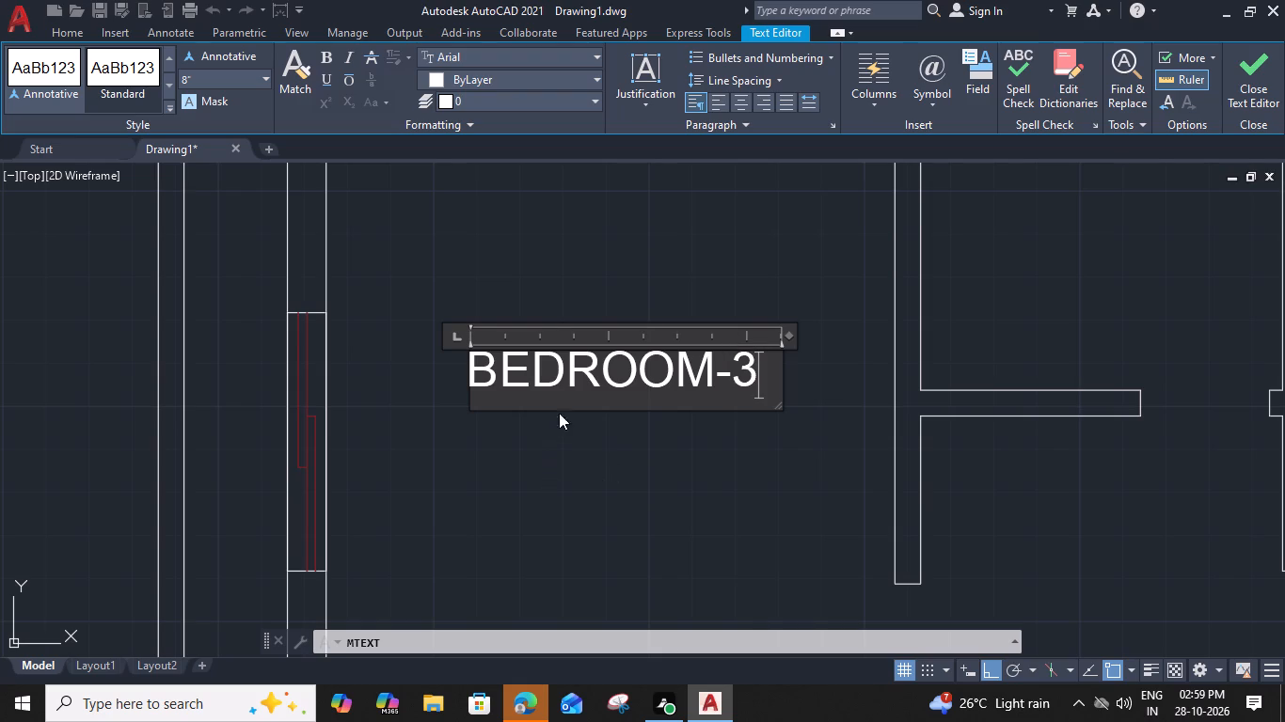
key("Return")
type("11'")
type("-0")
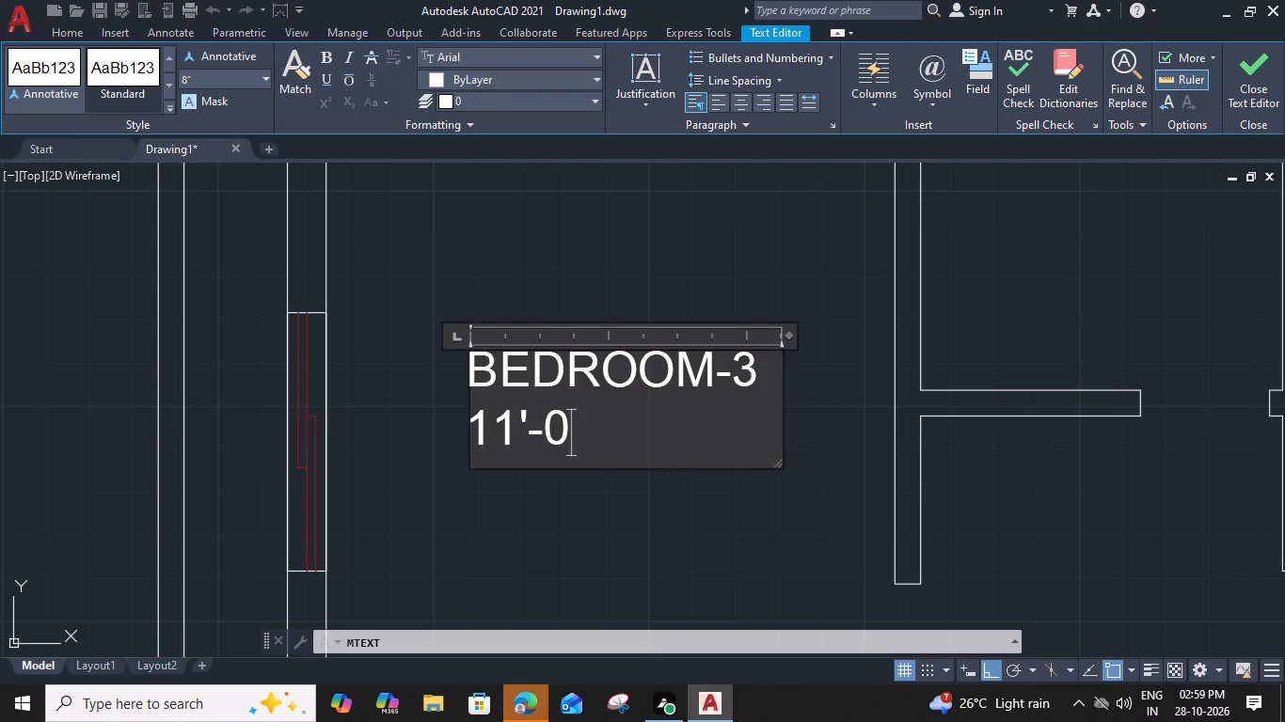
key("shift+quotedbl")
key("x")
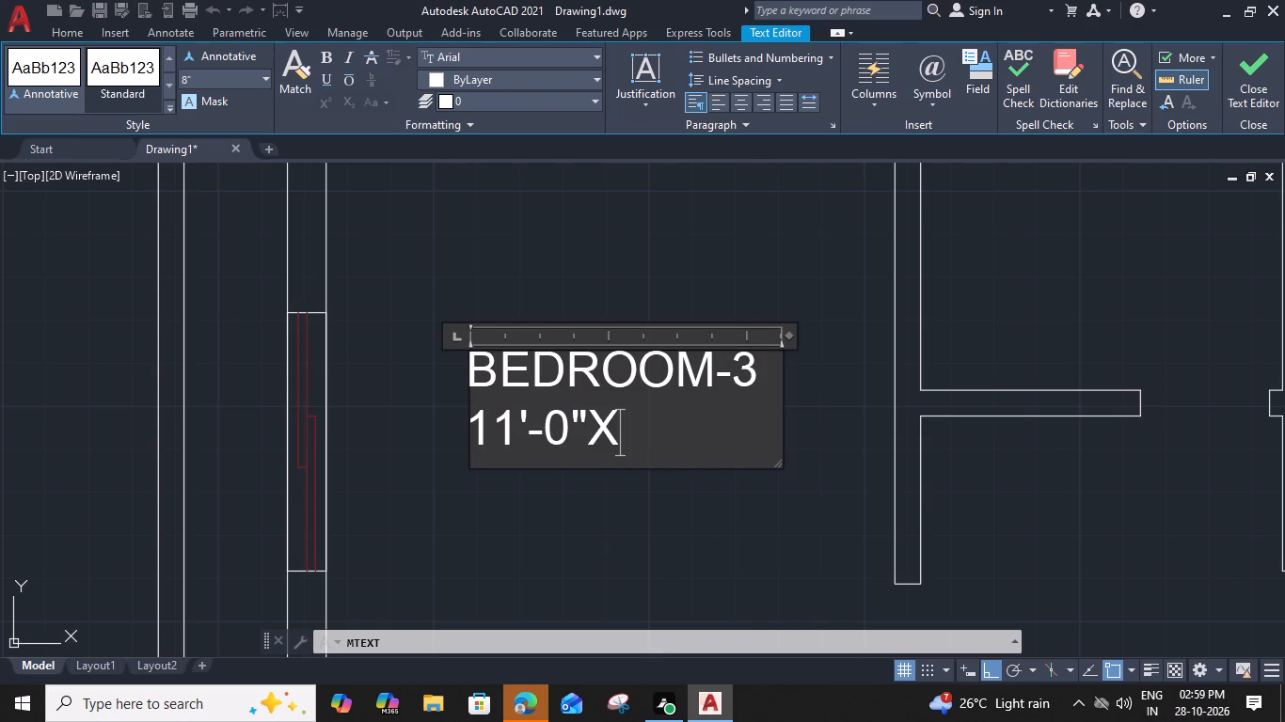
type("12")
type("'-0")
key("shift+quotedbl")
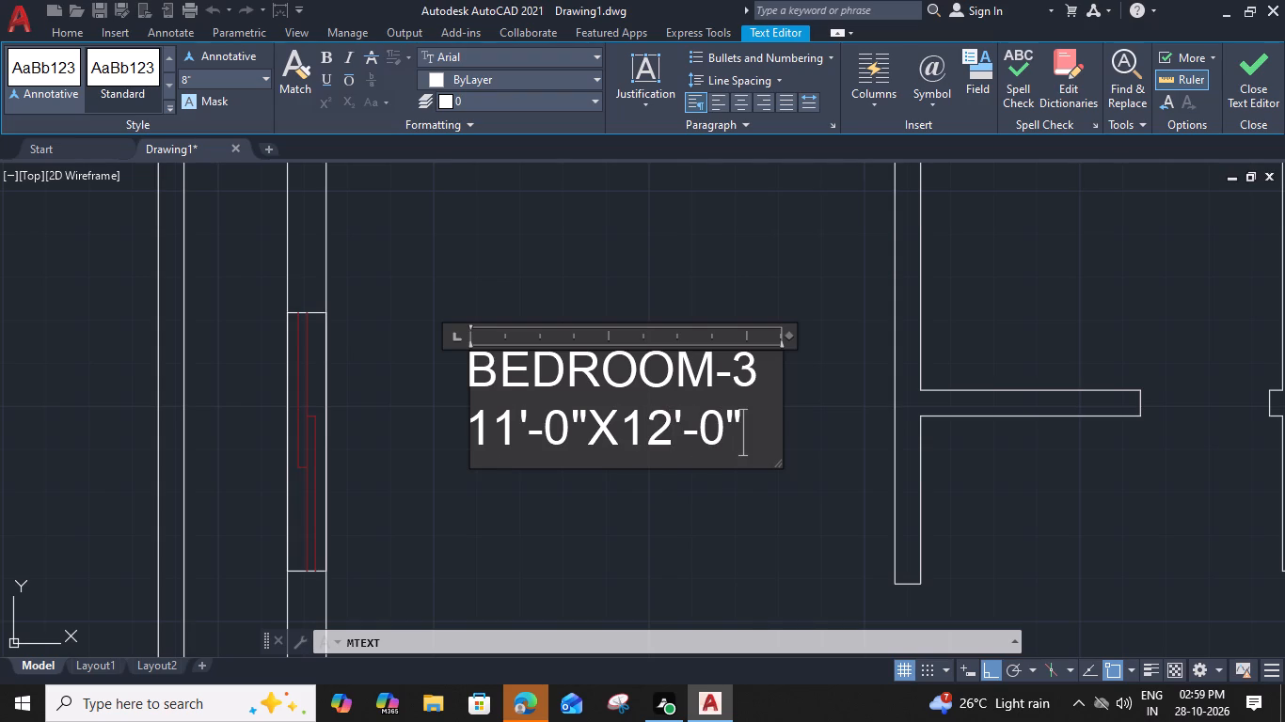
left_click_drag(786, 337, 762, 337)
left_click(654, 556)
Copy the BEDROOM-3 label straight down into the room directly below.
scroll(651, 528, "down", 2)
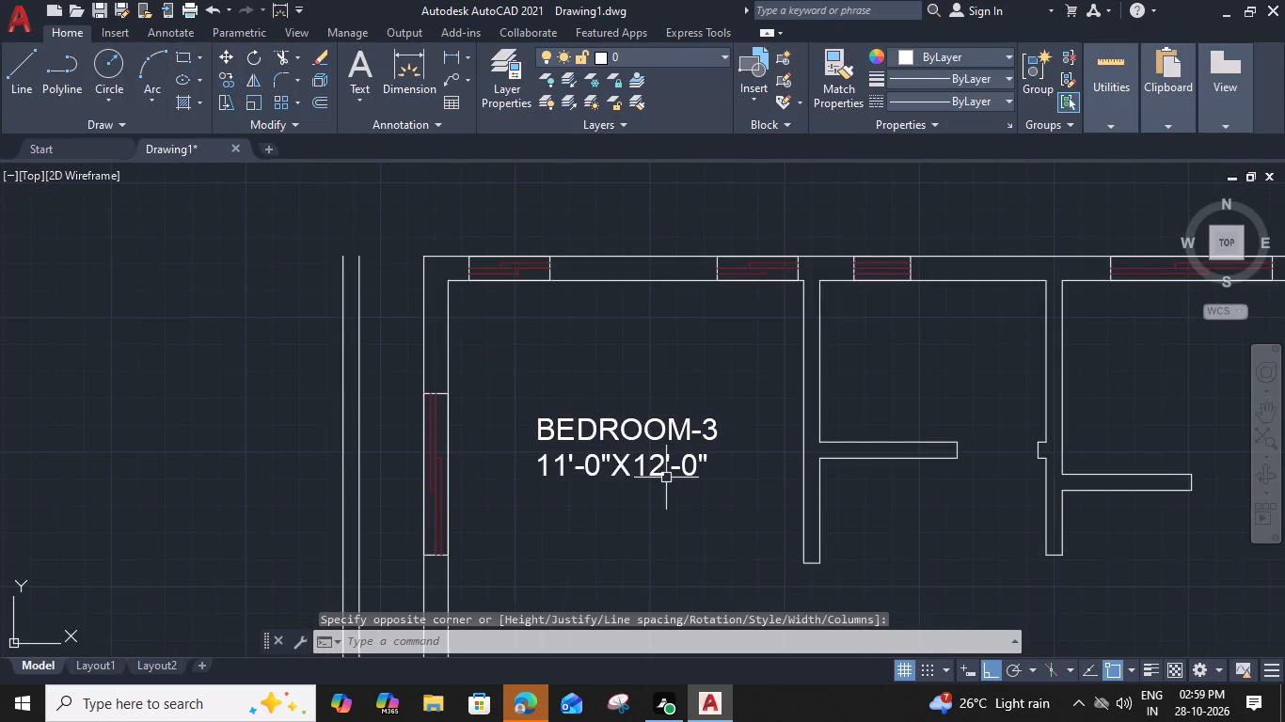
left_click(666, 478)
type("CO")
key("space")
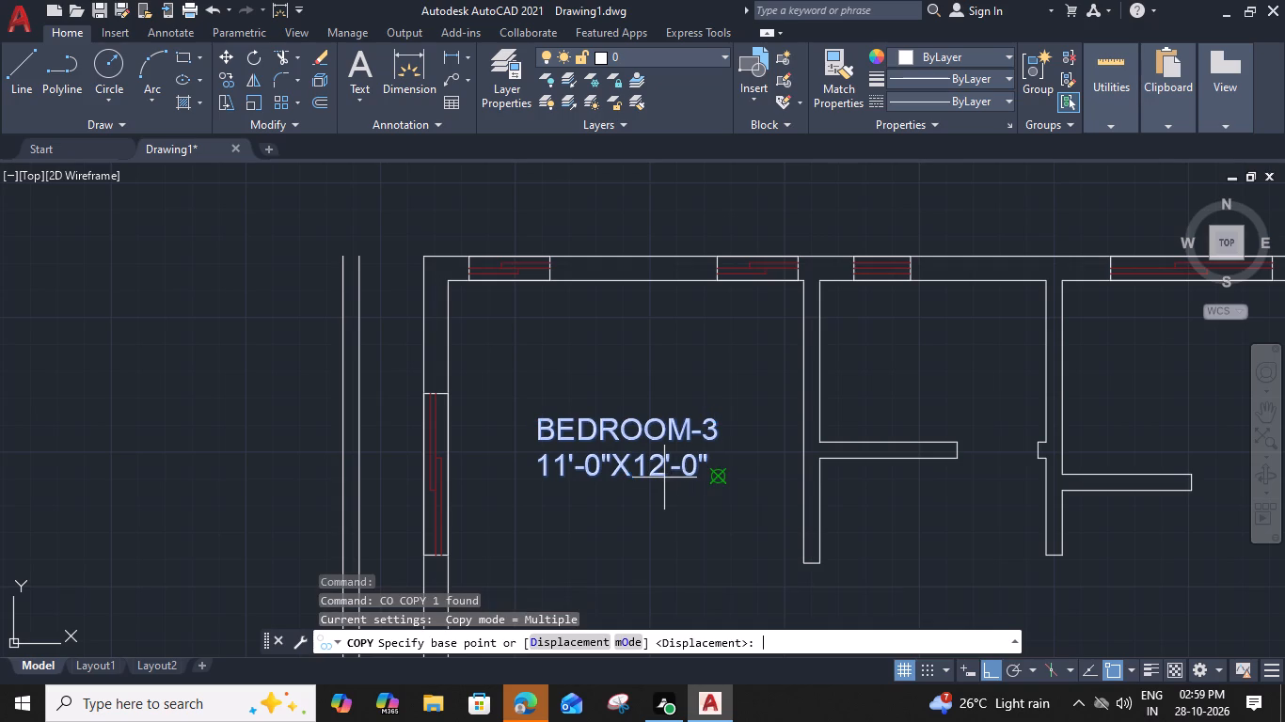
left_click(533, 475)
middle_click_drag(555, 566, 550, 314)
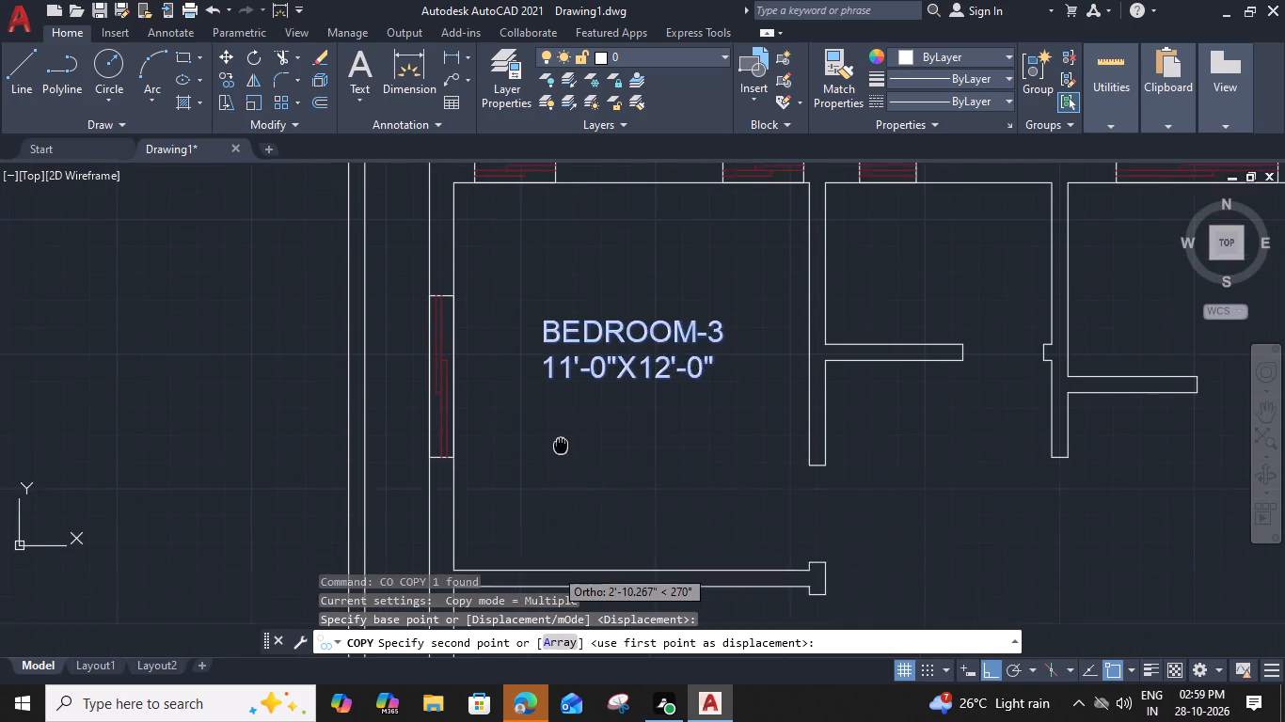
middle_click_drag(550, 314, 550, 311)
middle_click_drag(548, 526, 597, 285)
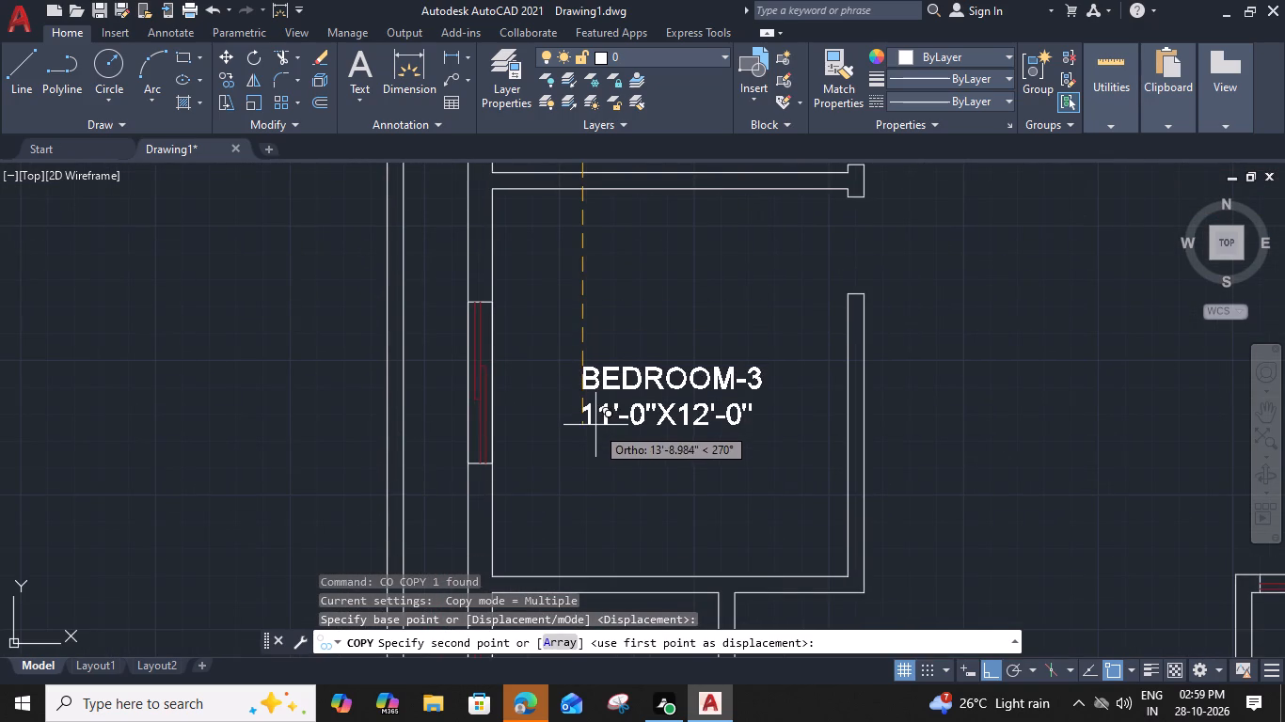
left_click(592, 431)
key("Escape")
Change the copied label's room name to BEDROOM-2.
double_click(601, 389)
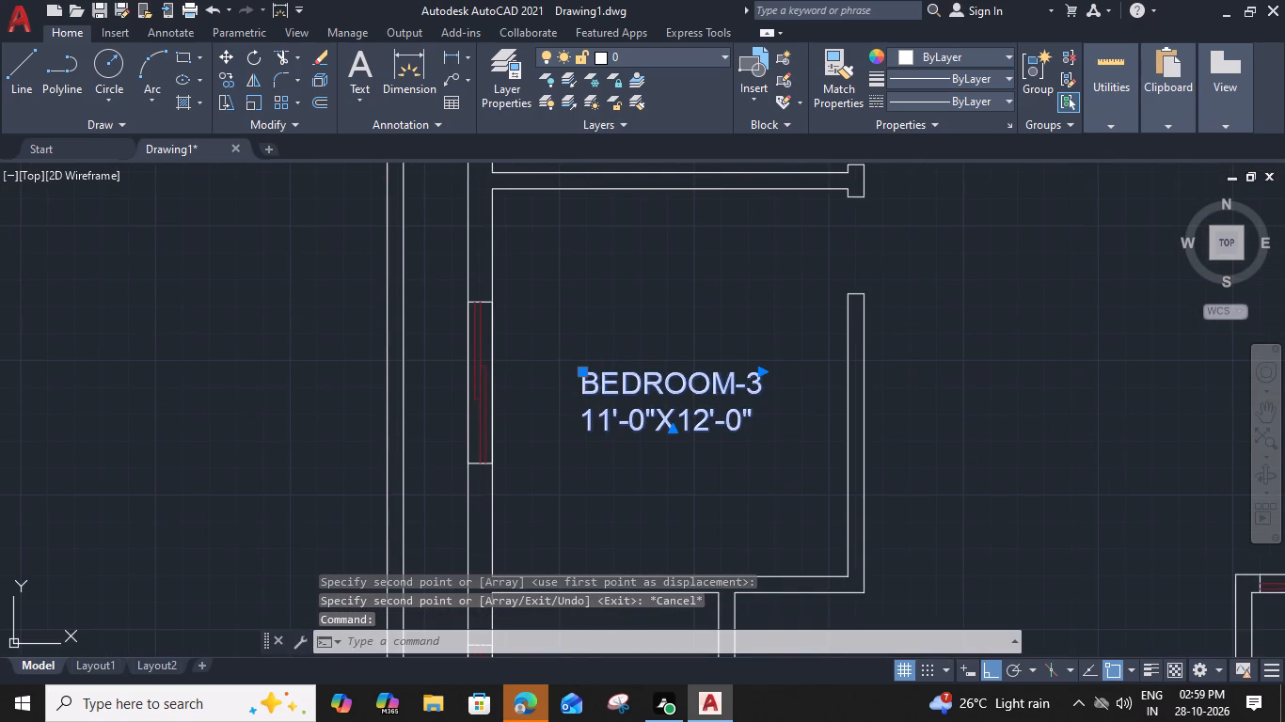
left_click(756, 383)
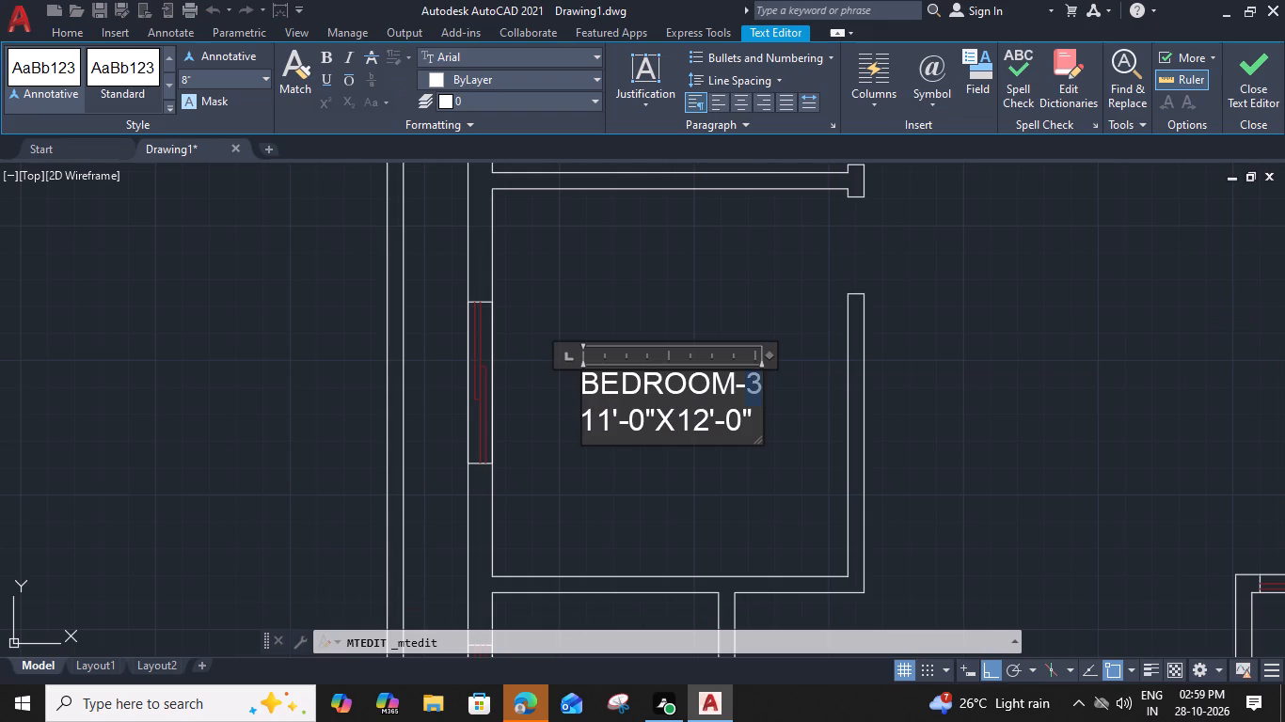
key("2")
left_click(568, 457)
Copy the BEDROOM-2 label straight down, past the small room and staircase, into the lower-left bedroom.
left_click(591, 422)
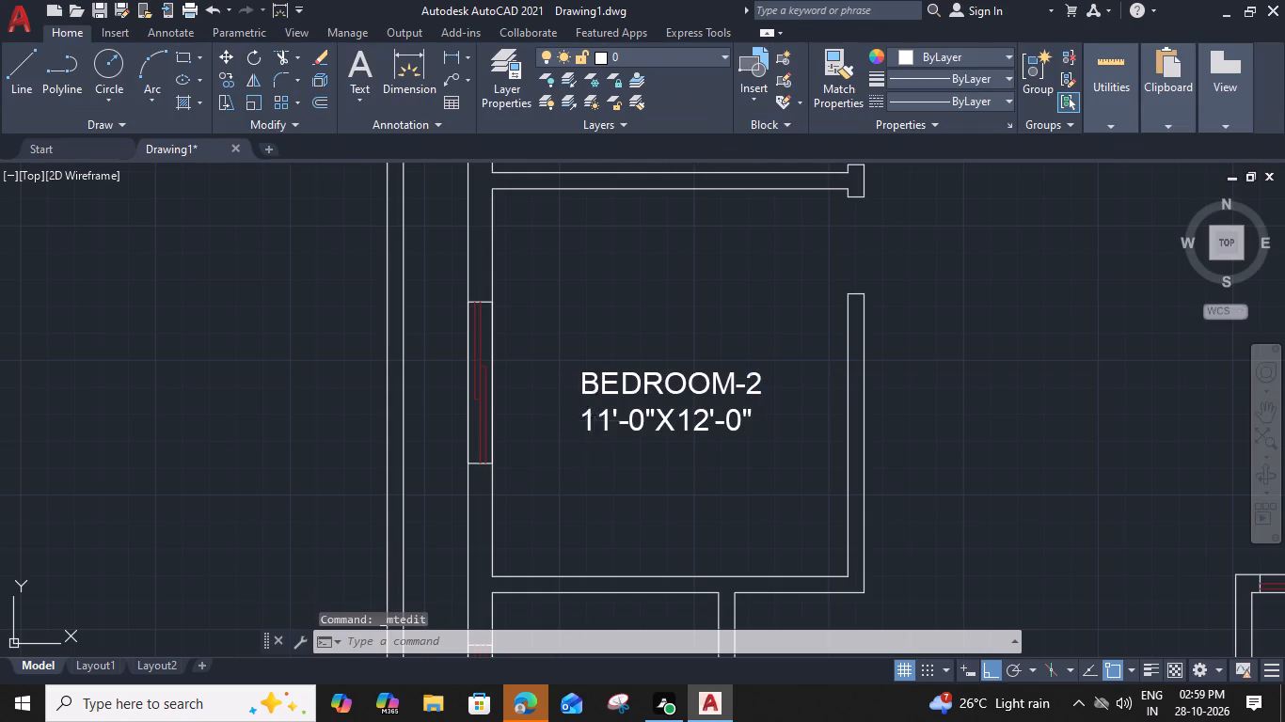
key("c")
type("O")
key("space")
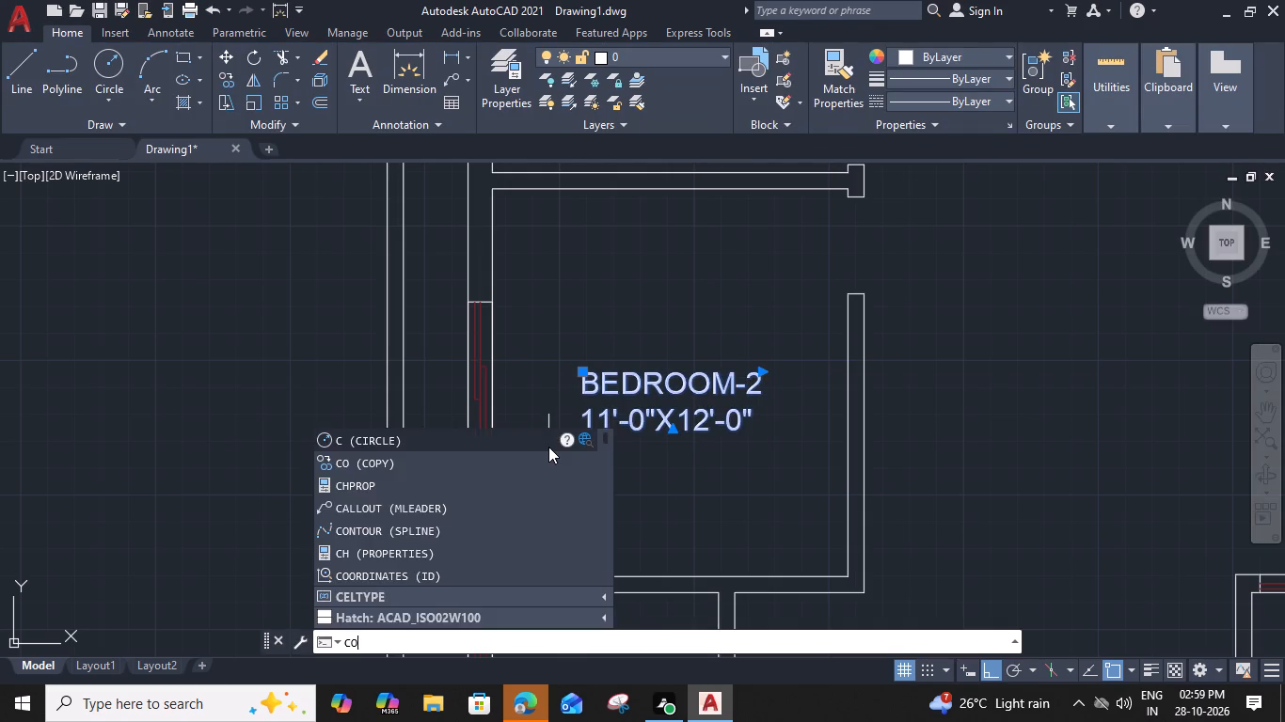
left_click(584, 437)
middle_click_drag(569, 480, 613, 304)
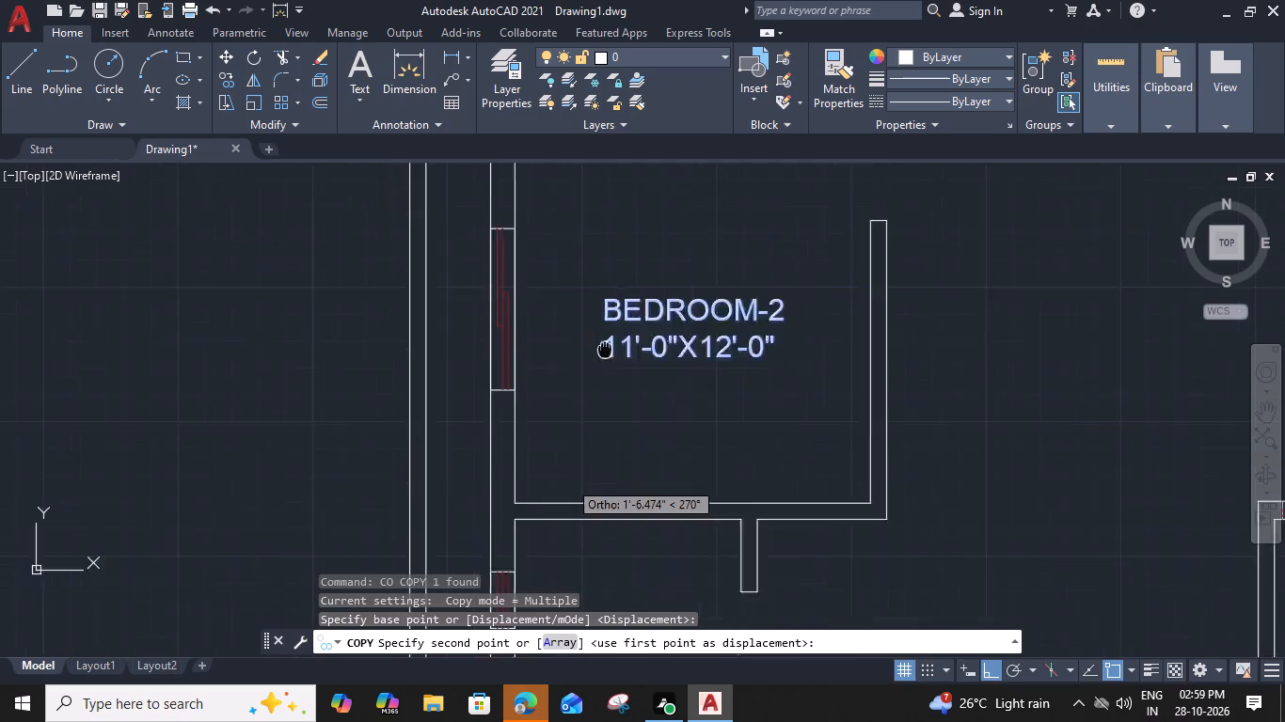
middle_click_drag(613, 304, 621, 220)
middle_click_drag(651, 491, 657, 474)
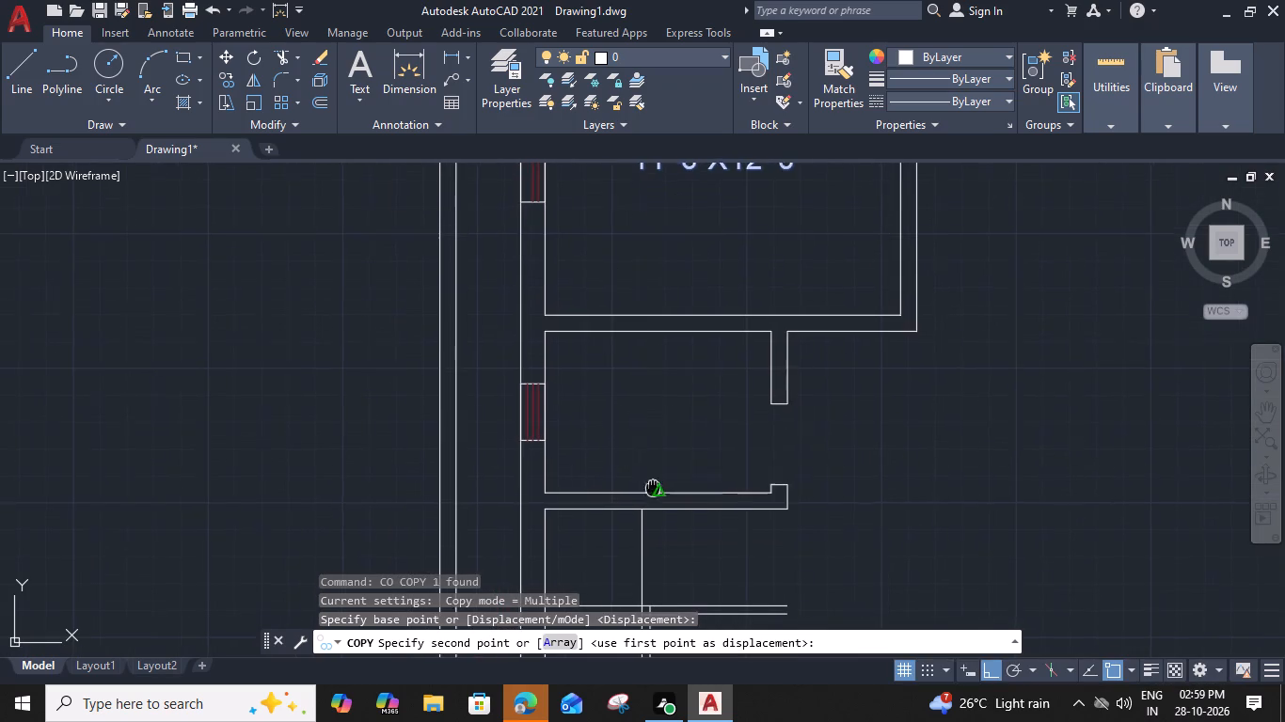
middle_click_drag(657, 474, 692, 198)
middle_click_drag(683, 489, 713, 69)
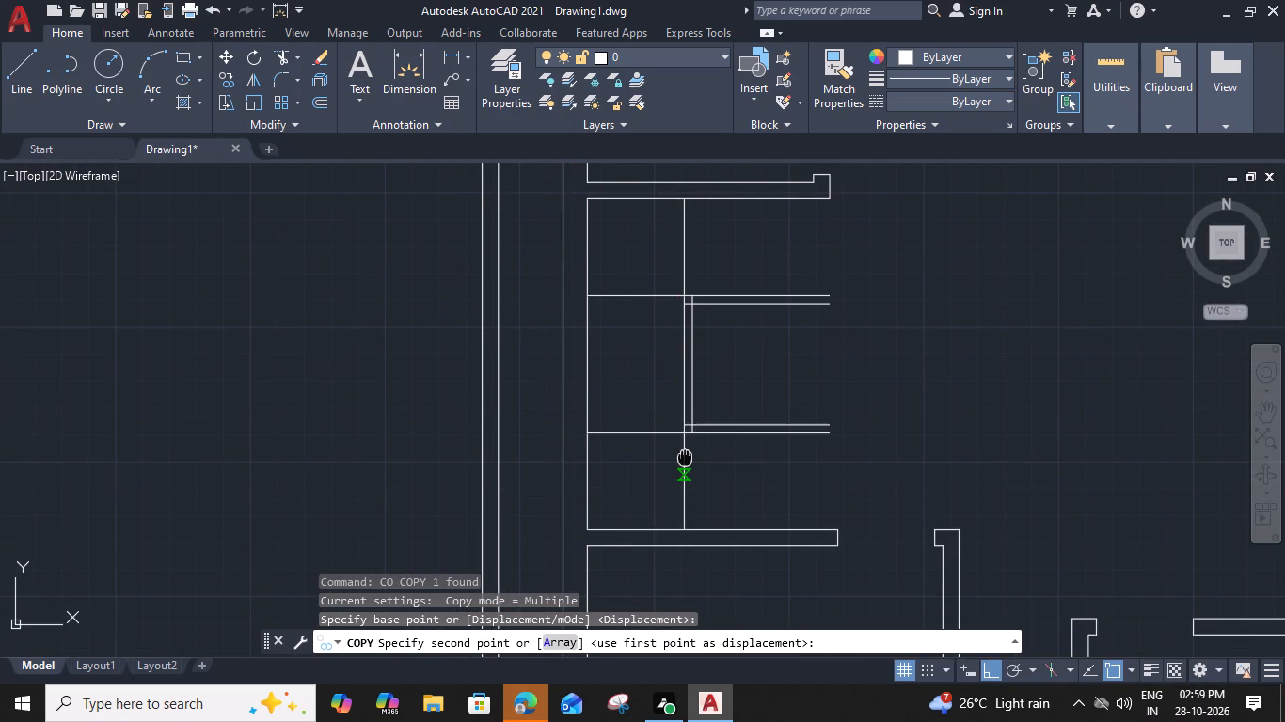
left_click(704, 351)
key("Escape")
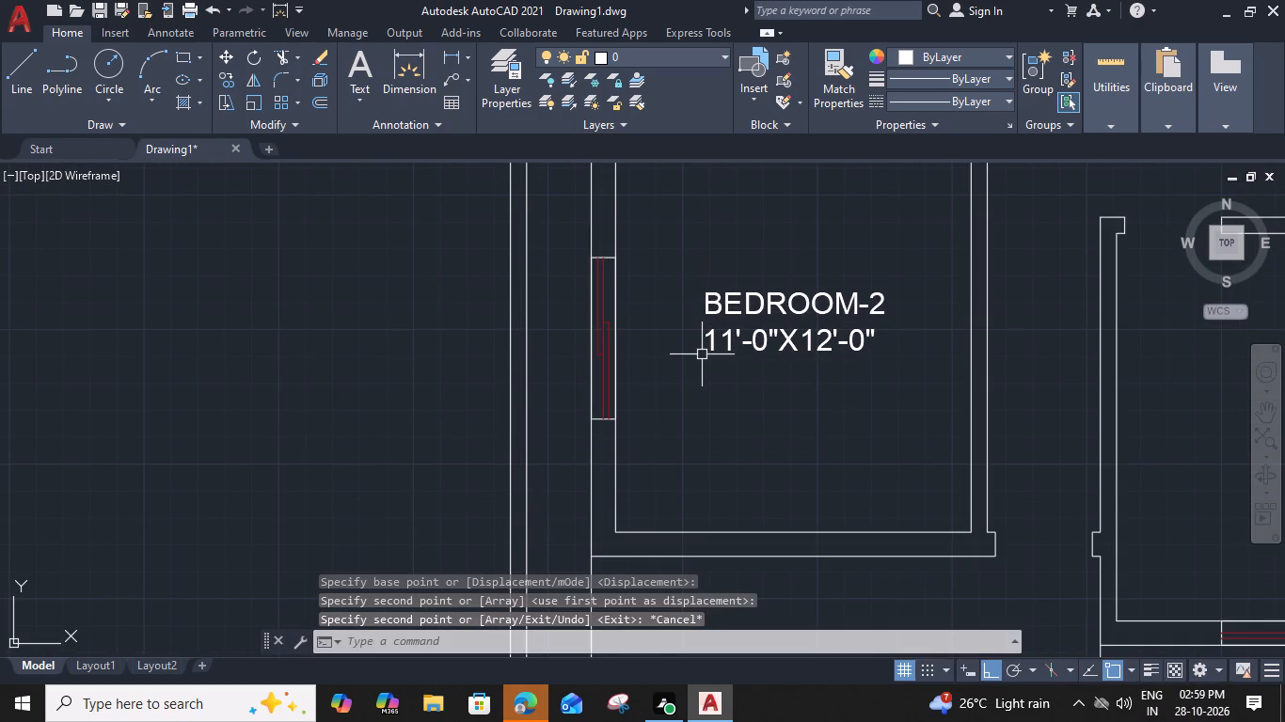
Change the lower-left room's label to read BEDROOM-1.
left_click(747, 322)
left_click_drag(747, 322, 715, 351)
left_click(664, 386)
double_click(714, 329)
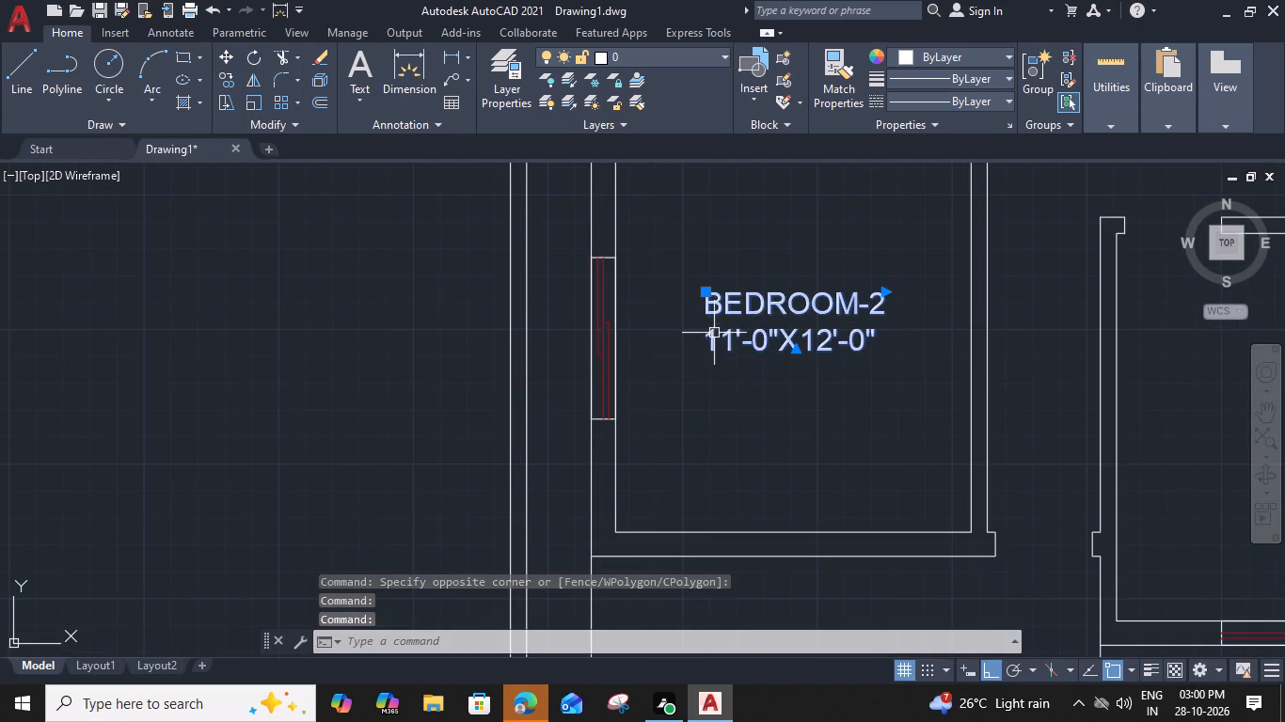
middle_click_drag(719, 400, 654, 428)
double_click(763, 322)
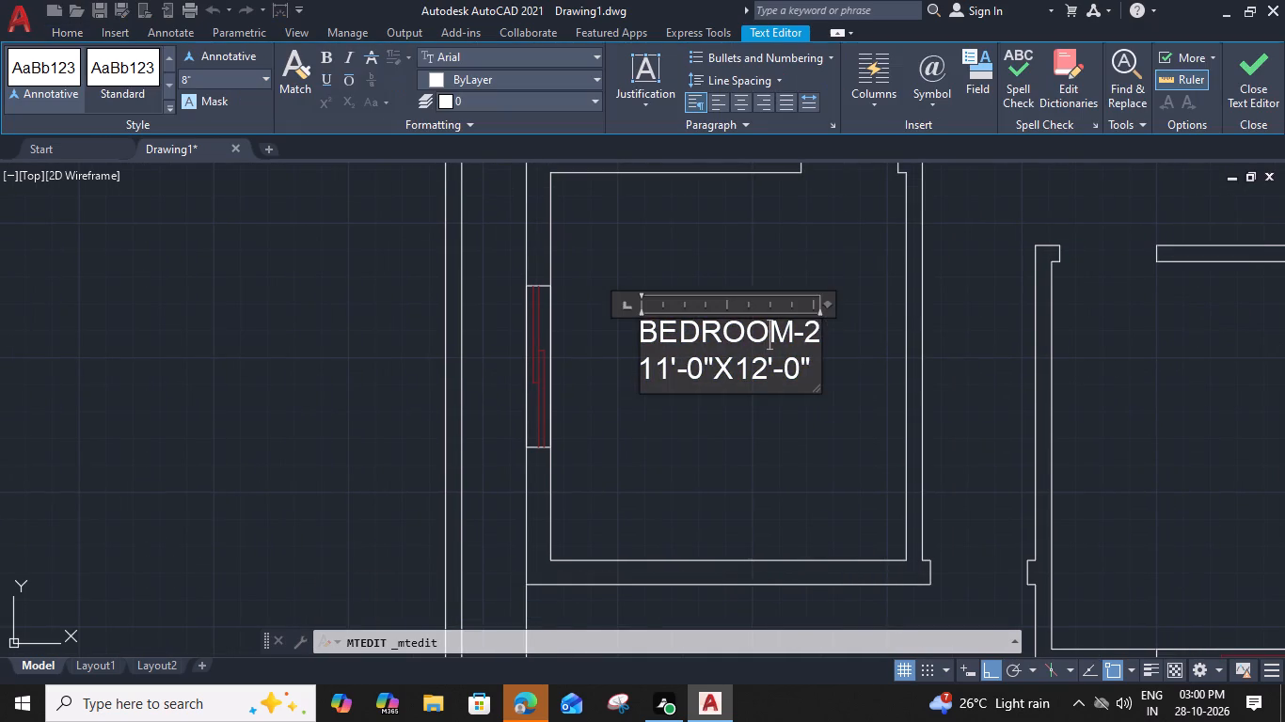
left_click_drag(817, 338, 806, 337)
key("1")
left_click(772, 458)
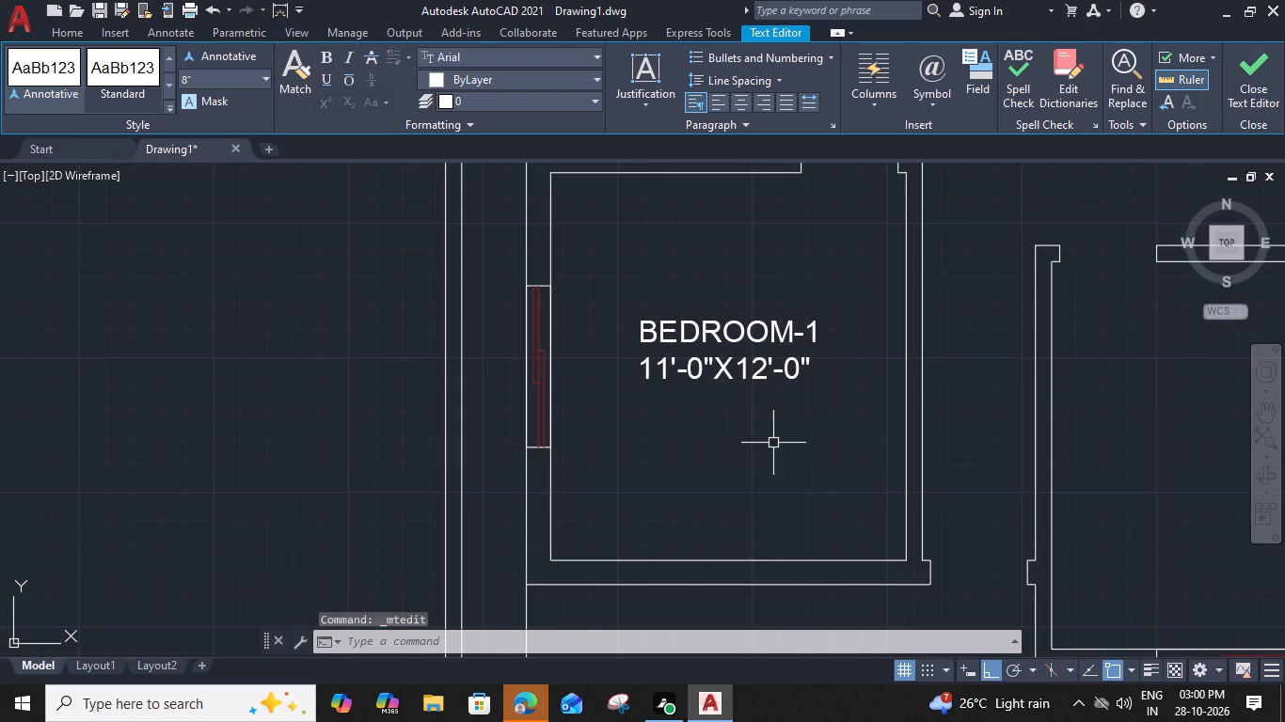
Copy the BEDROOM-1 label horizontally into the neighbouring room to the right.
left_click(756, 363)
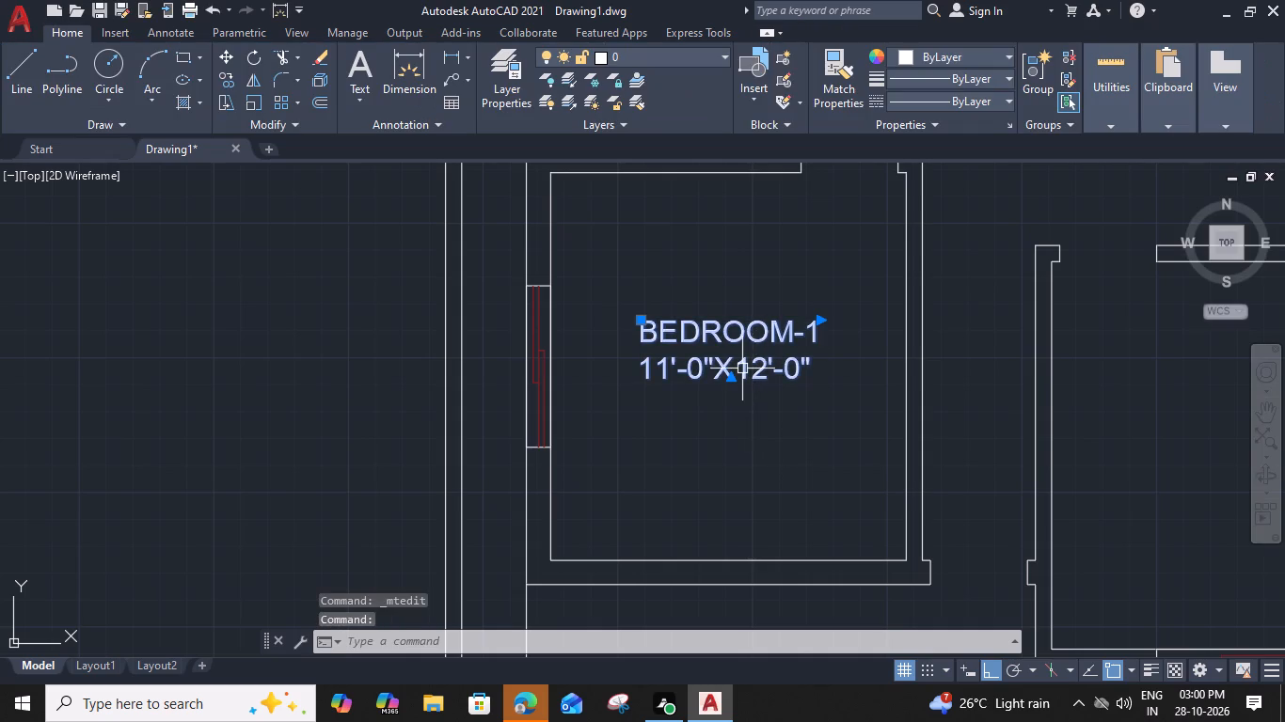
type("CO")
key("space")
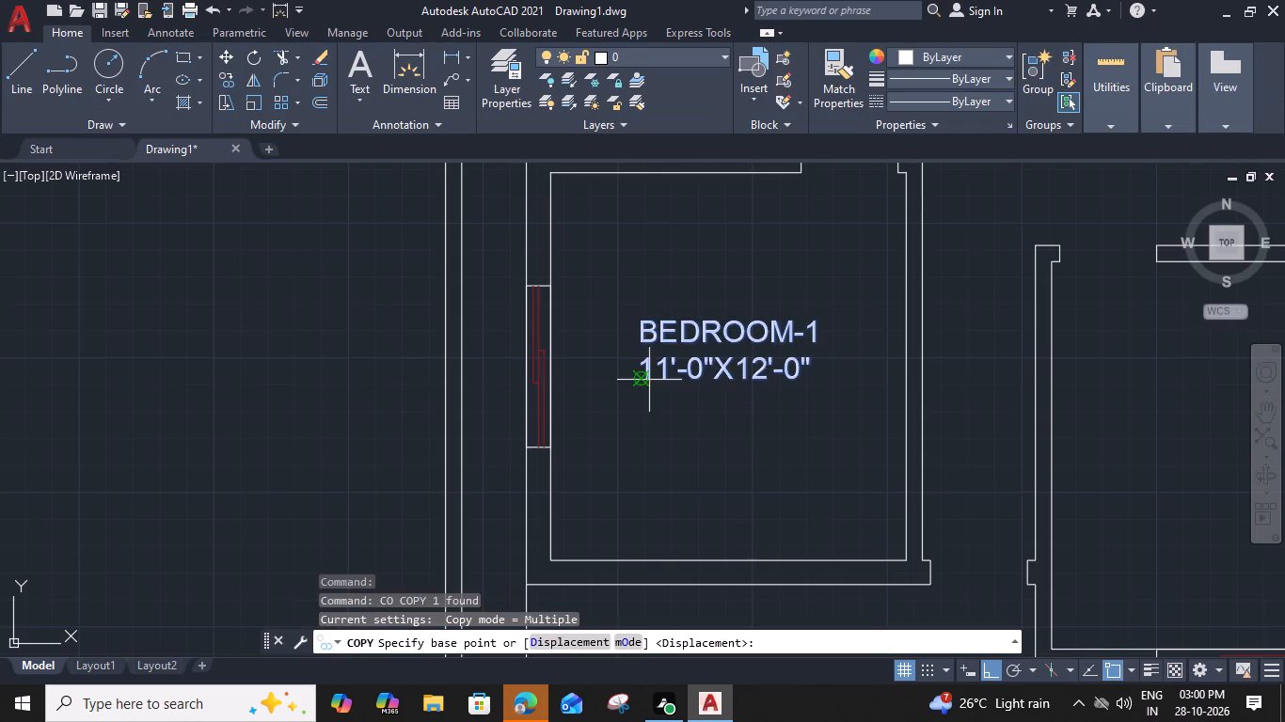
left_click(645, 377)
left_click(1090, 408)
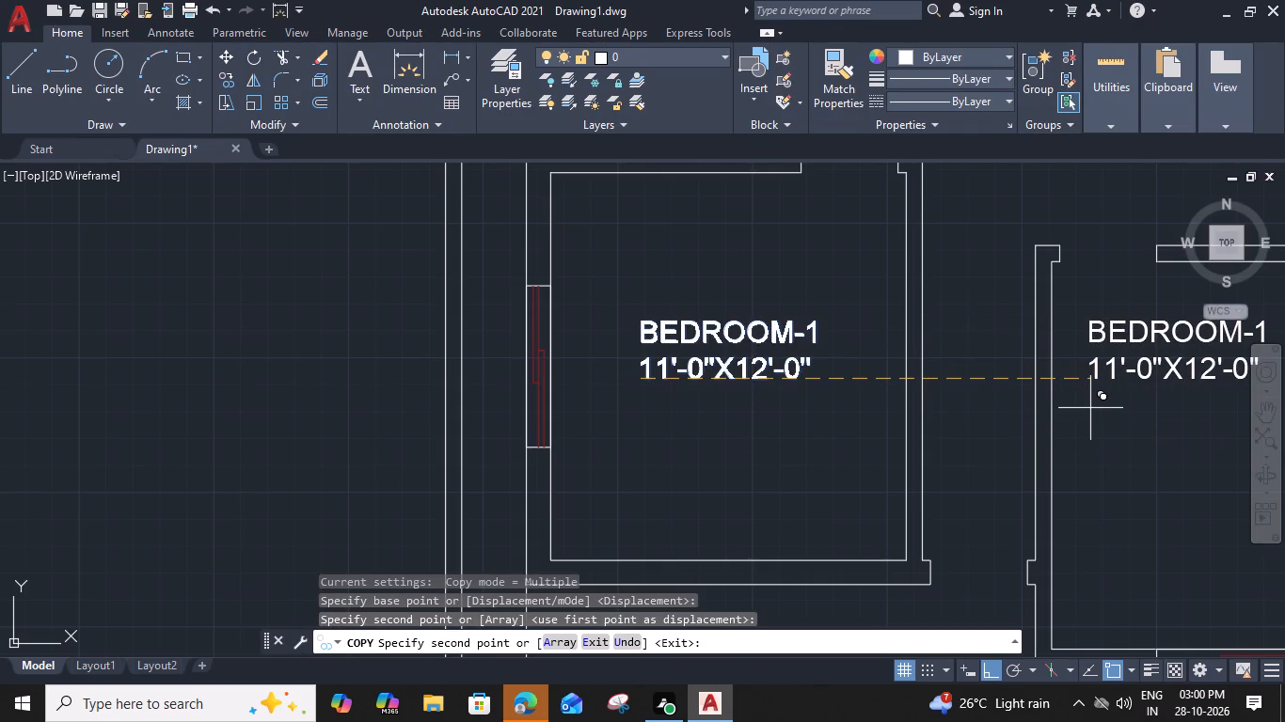
Change the label copied beside BEDROOM-1 to M.BEDROOM with dimensions 14'-0"X12'-0", indenting the dimension line by one space.
key("Escape")
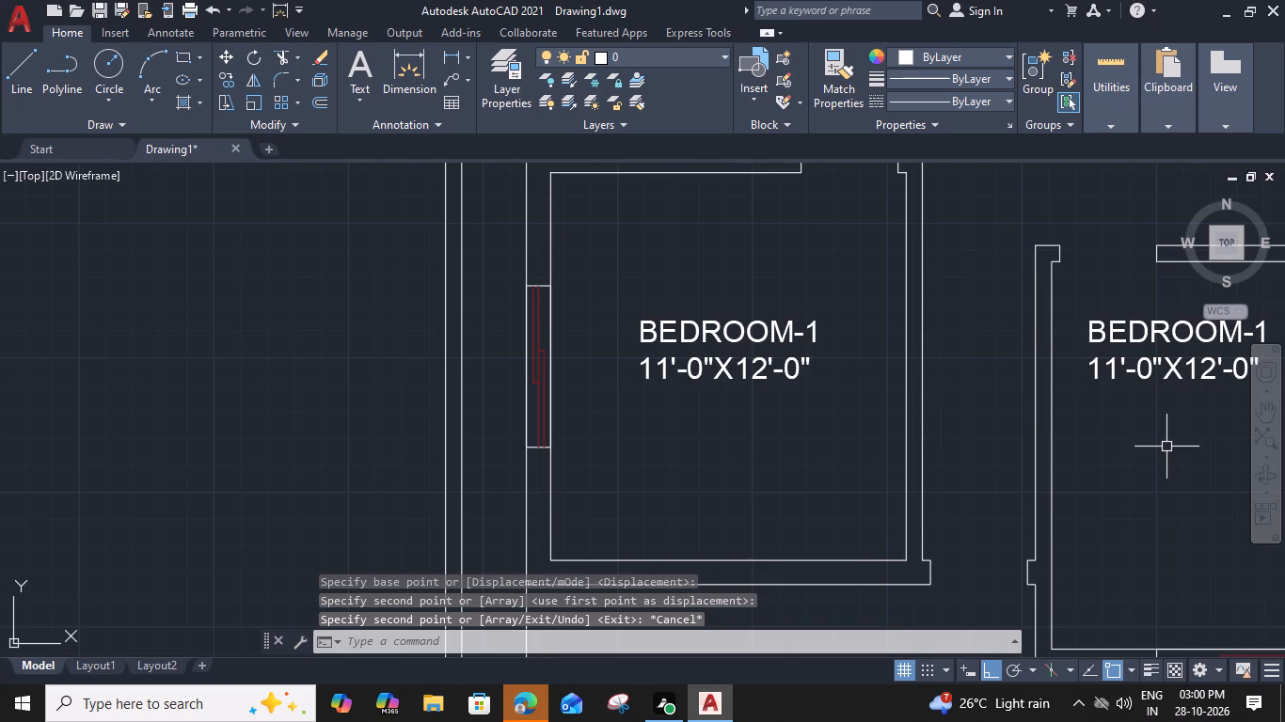
middle_click_drag(1111, 444, 789, 453)
left_click(898, 362)
left_click_drag(896, 365, 887, 372)
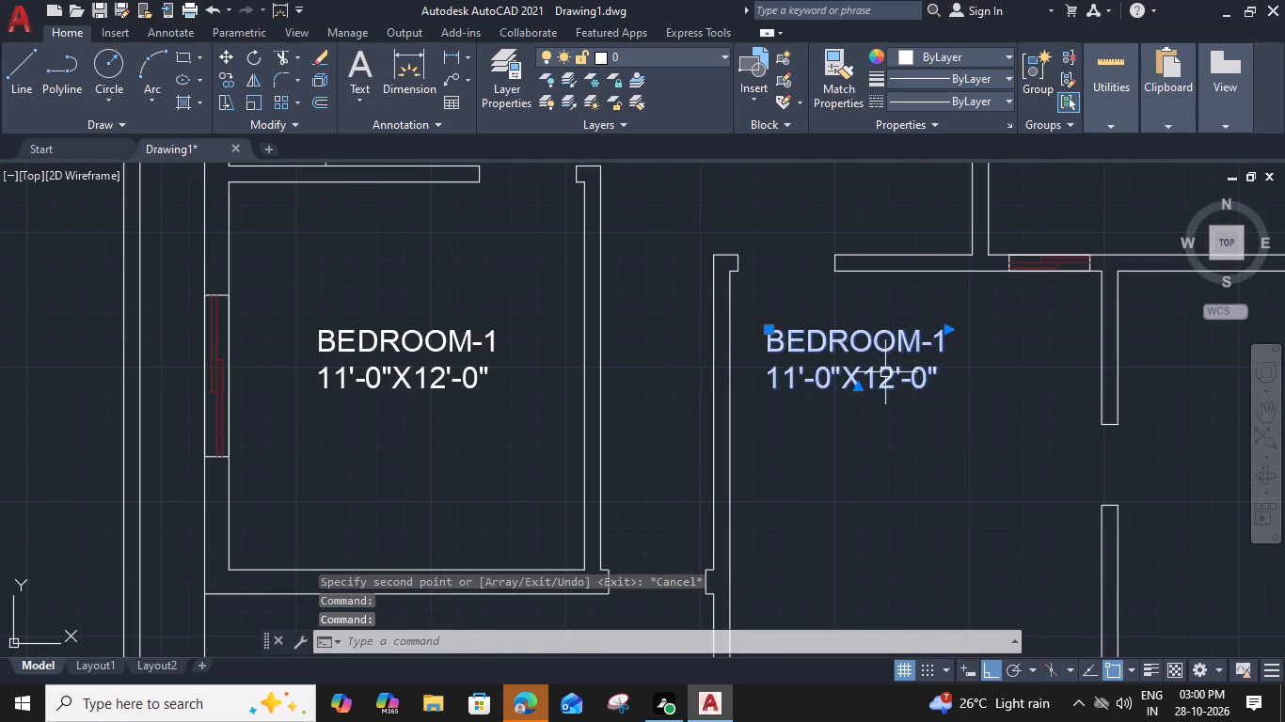
double_click(794, 386)
scroll(781, 388, "up", 1)
left_click_drag(765, 386, 776, 389)
key("4")
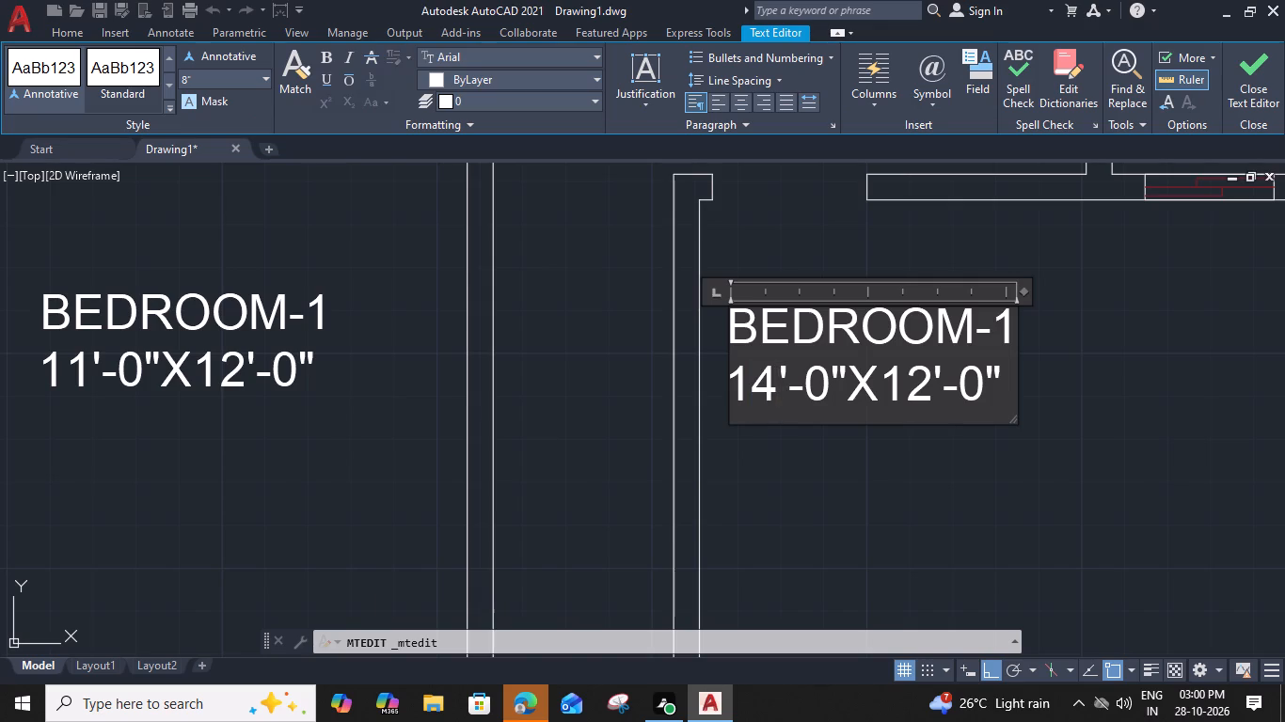
left_click_drag(1012, 337, 979, 333)
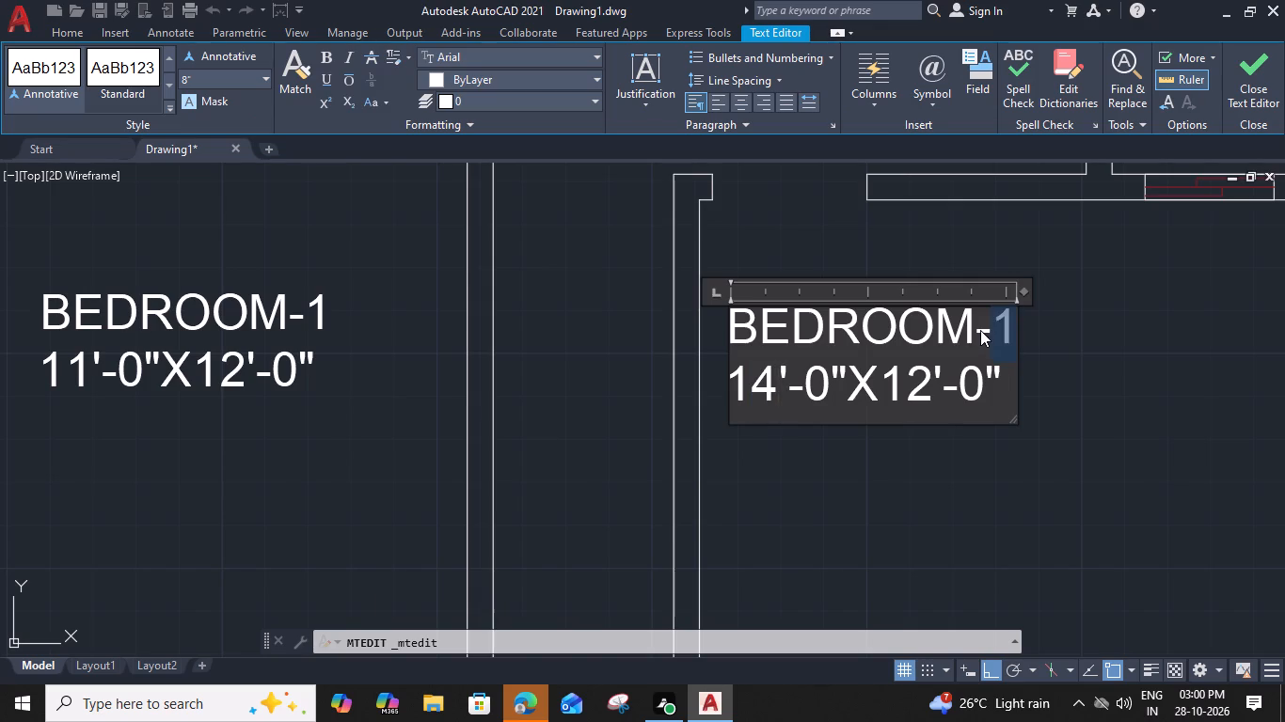
key("BackSpace")
left_click(735, 324)
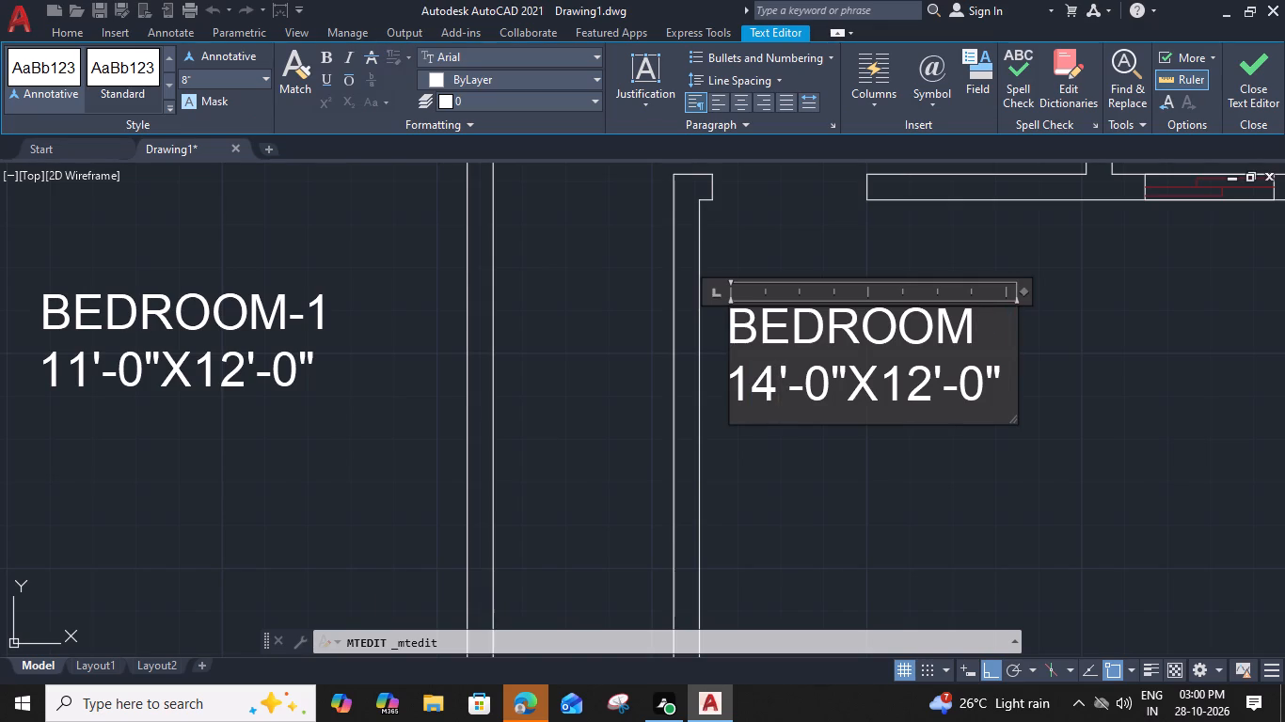
type("M.")
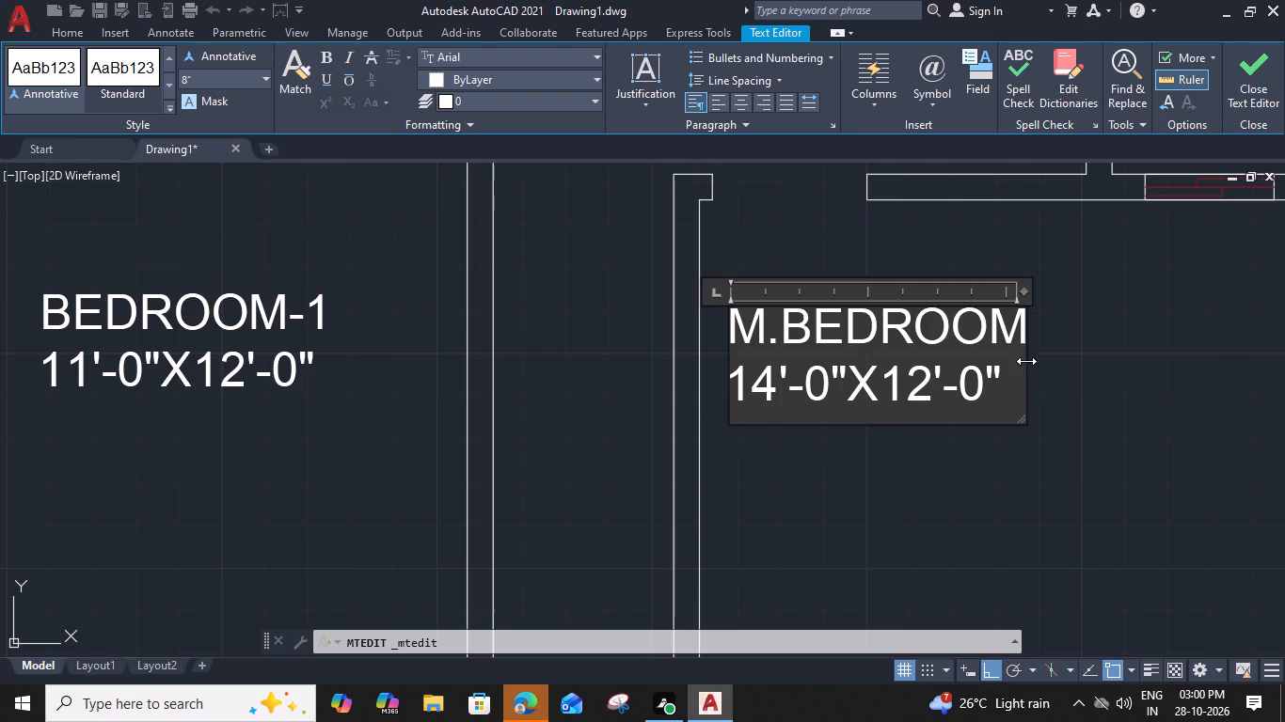
left_click(738, 391)
key("space")
left_click(971, 448)
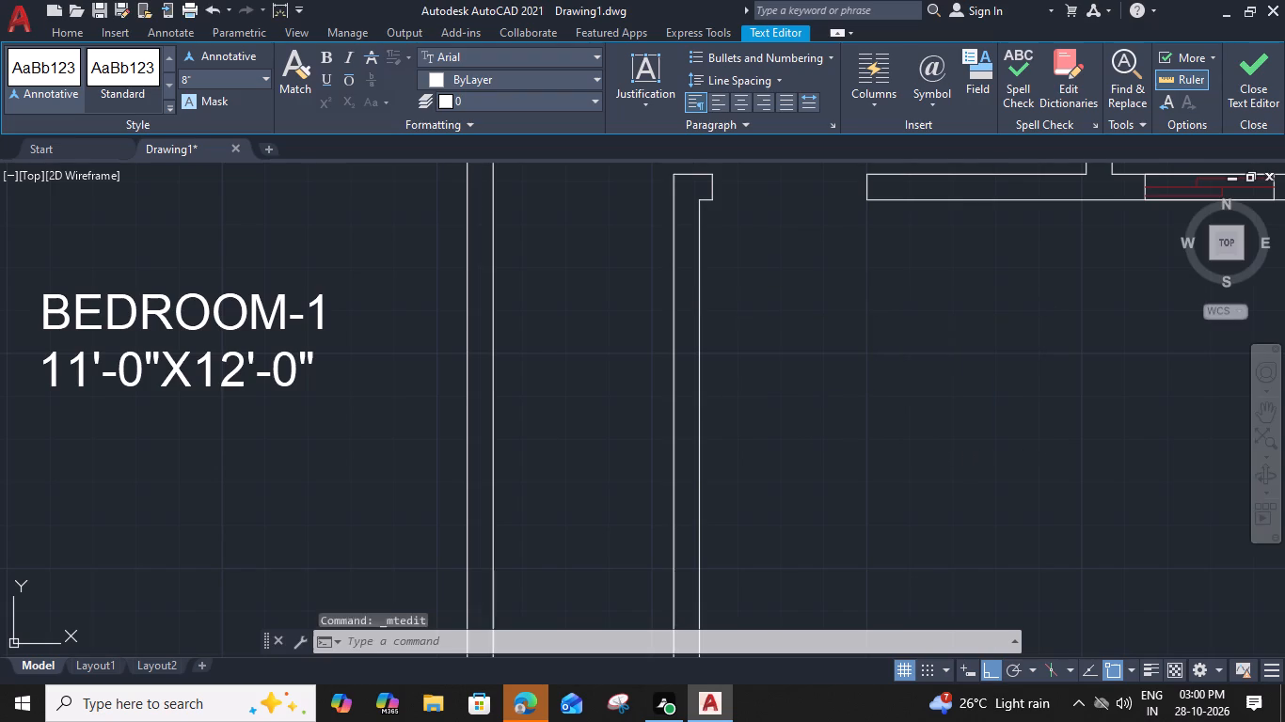
Move the M.BEDROOM label straight down about 4'-2.5" within its room.
scroll(971, 448, "down", 2)
left_click(990, 410)
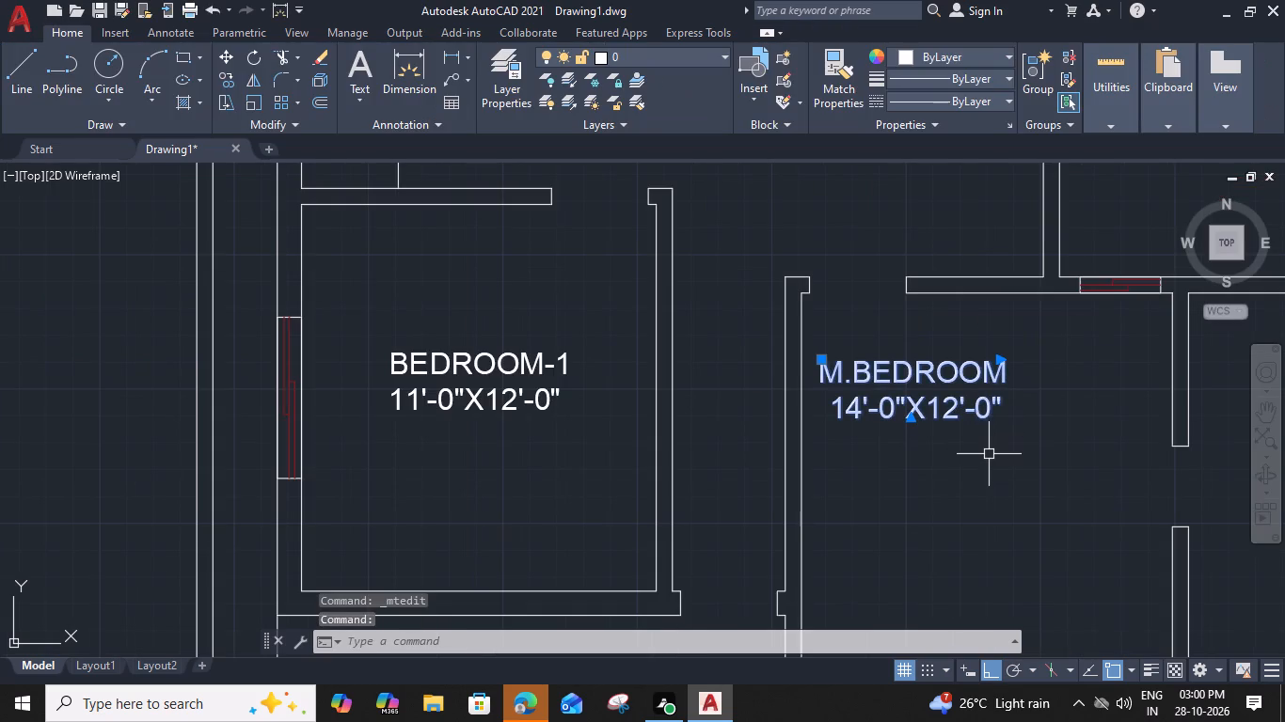
type("M")
key("space")
left_click_drag(993, 417, 996, 426)
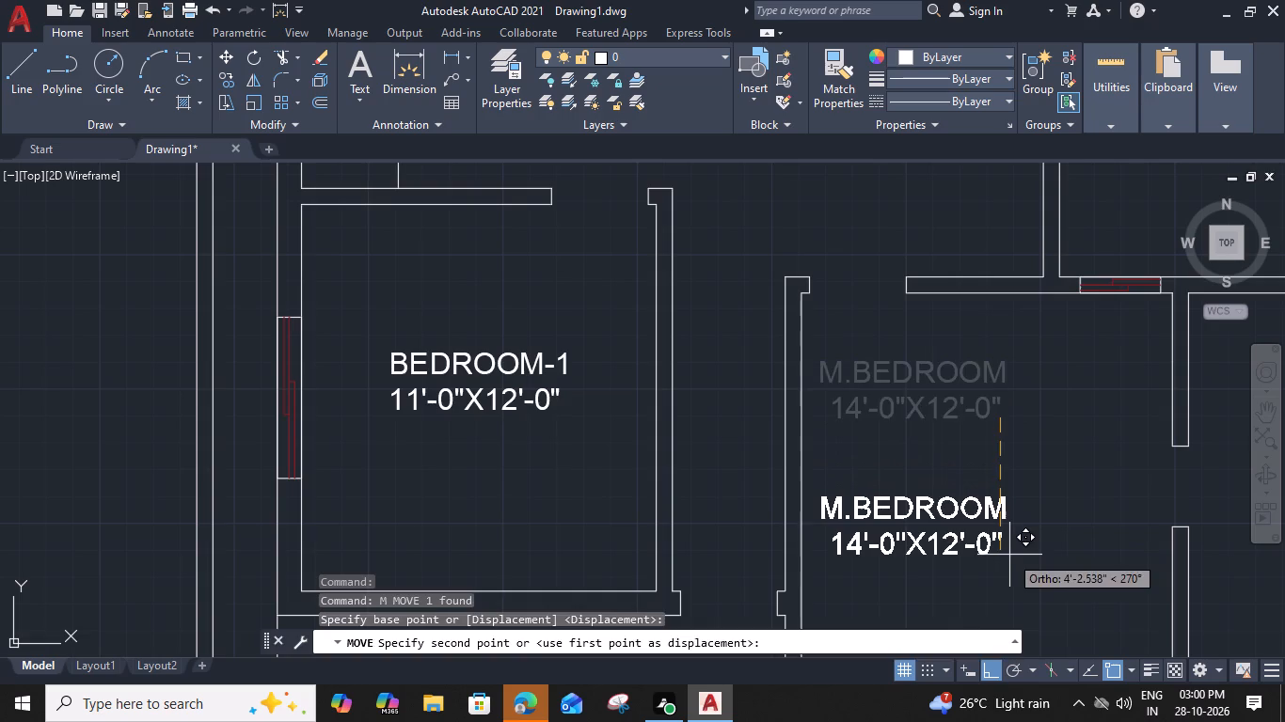
left_click(1009, 555)
Copy the M.BEDROOM label into the room above and to the right of the master bedroom.
scroll(1120, 398, "down", 1)
middle_click_drag(1087, 417, 823, 434)
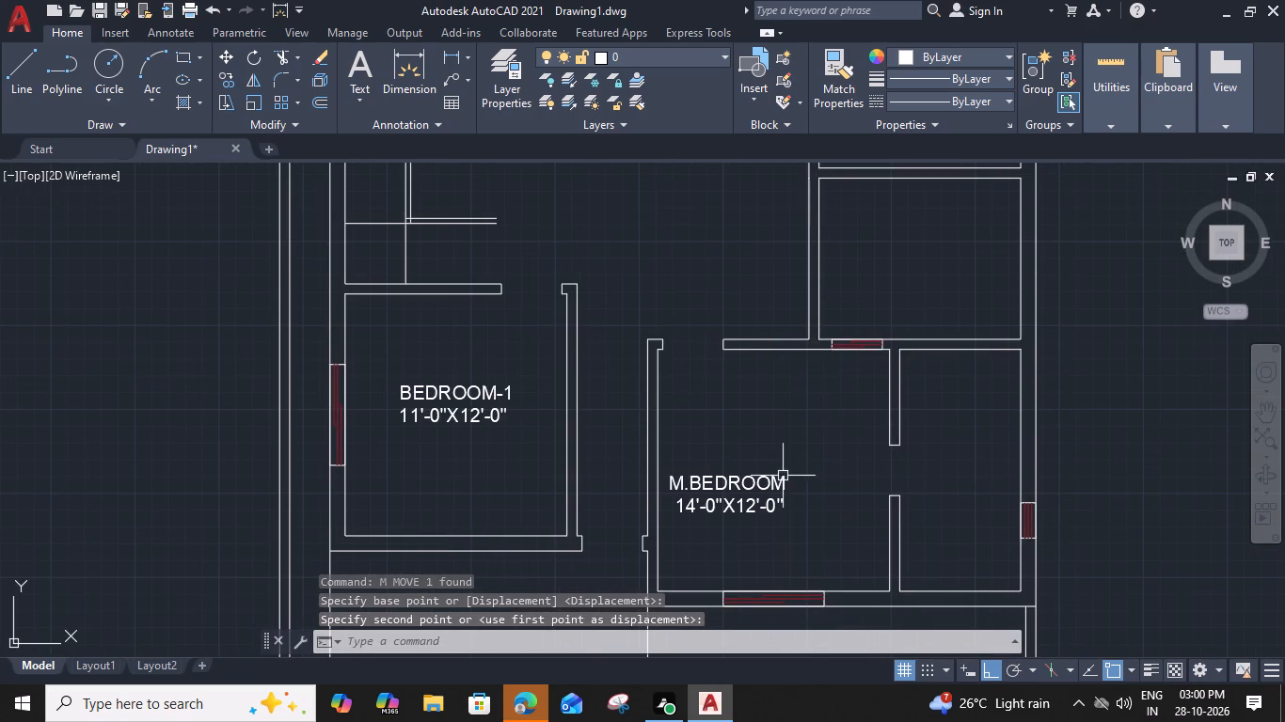
left_click(780, 483)
key("c")
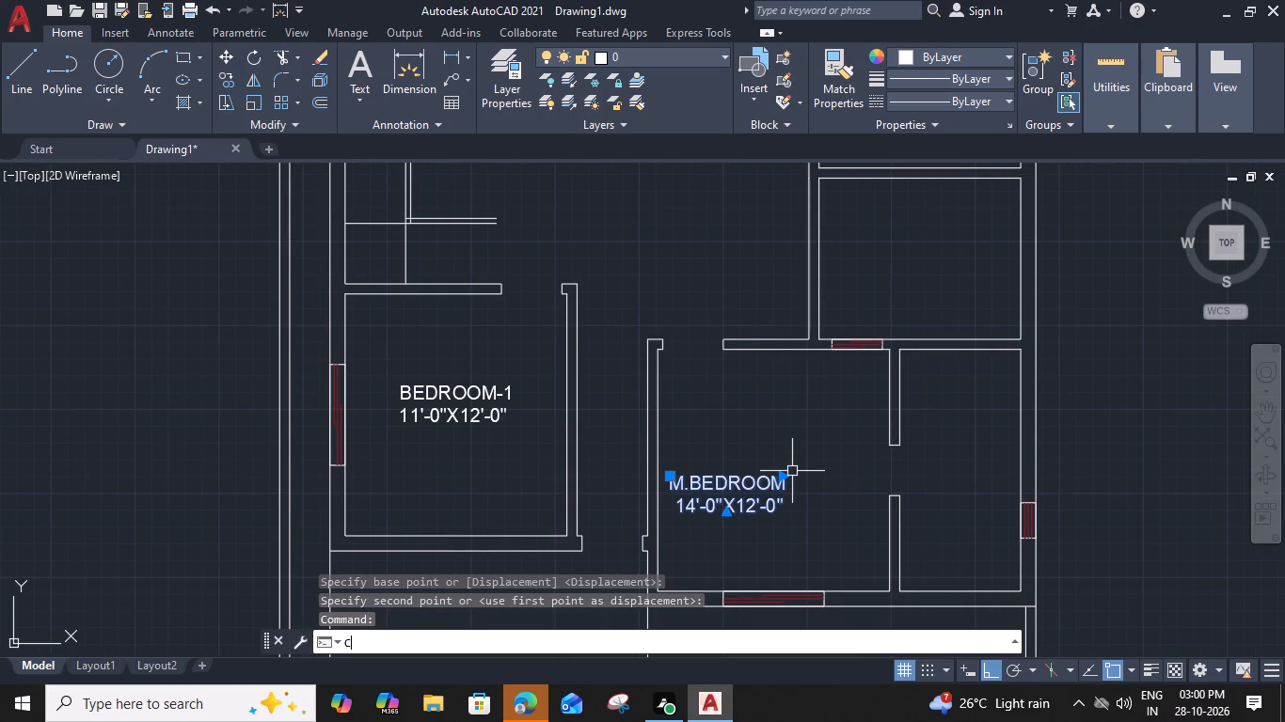
type("O")
key("space")
left_click(791, 473)
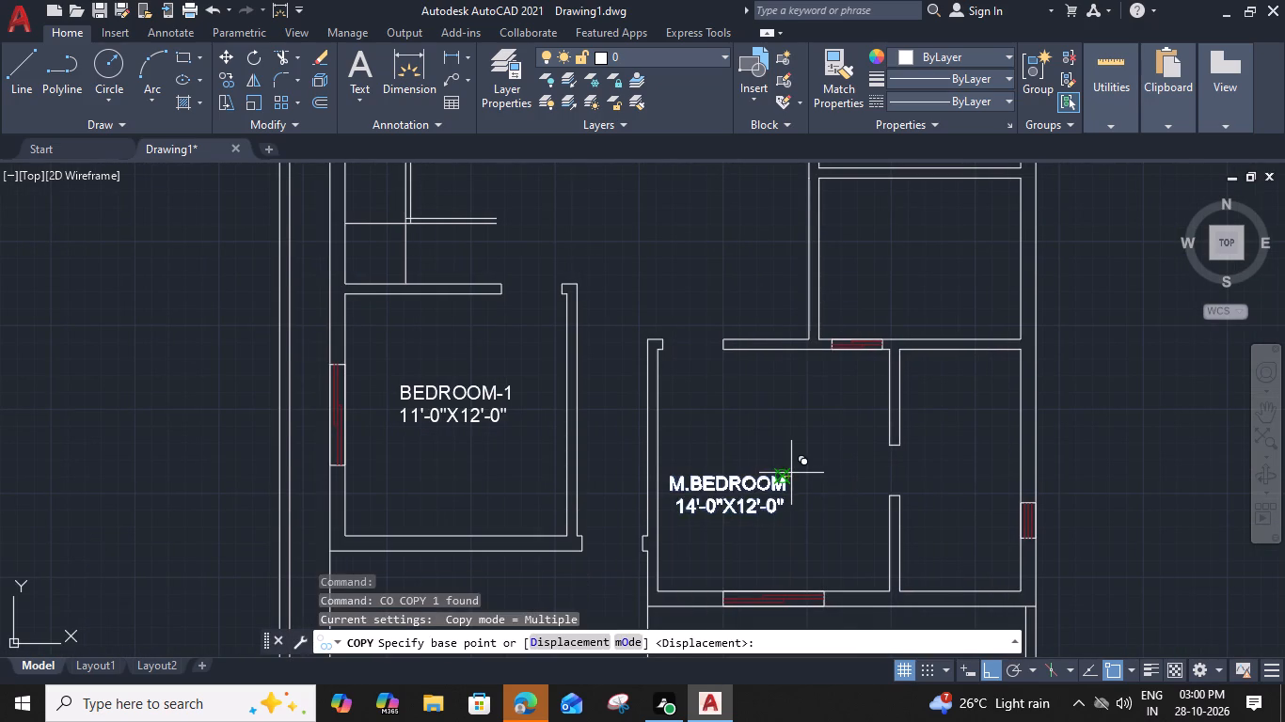
left_click(1018, 237)
key("Escape")
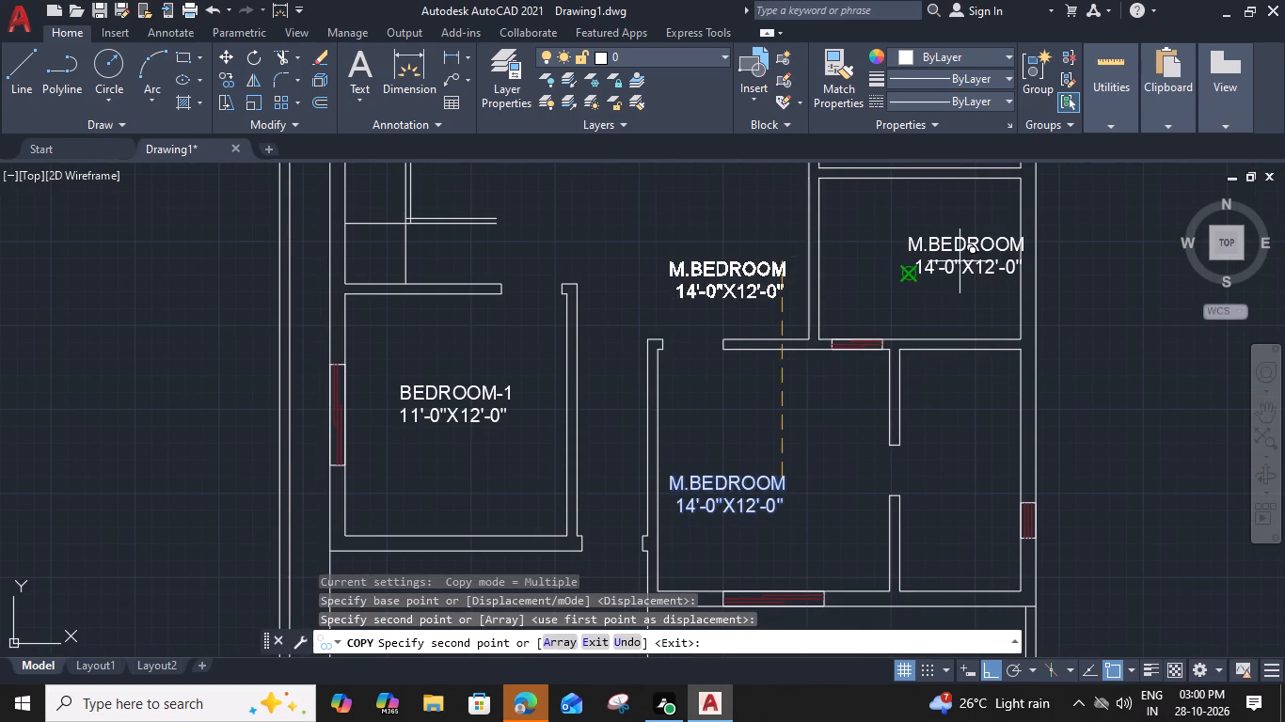
Move the copied M.BEDROOM label horizontally left so it sits inside the upper-right room.
middle_click_drag(942, 275, 922, 330)
scroll(959, 318, "up", 1)
left_click(884, 328)
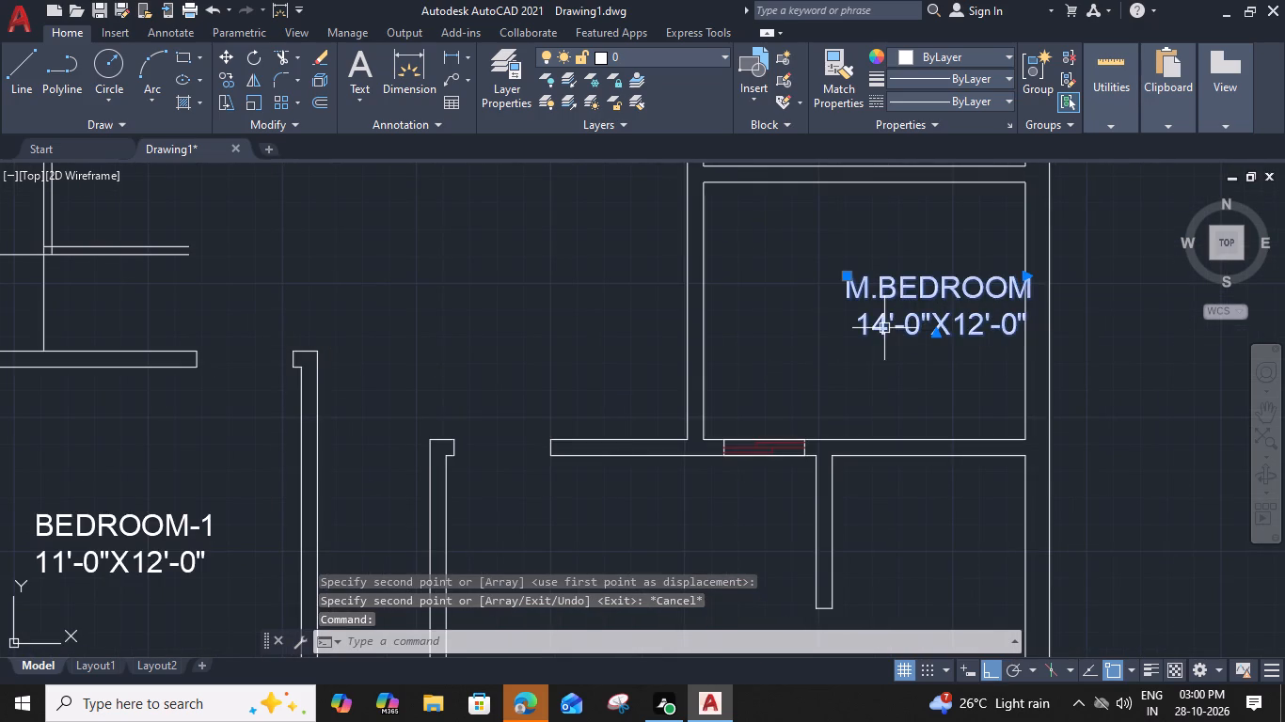
type("M")
key("space")
left_click(850, 337)
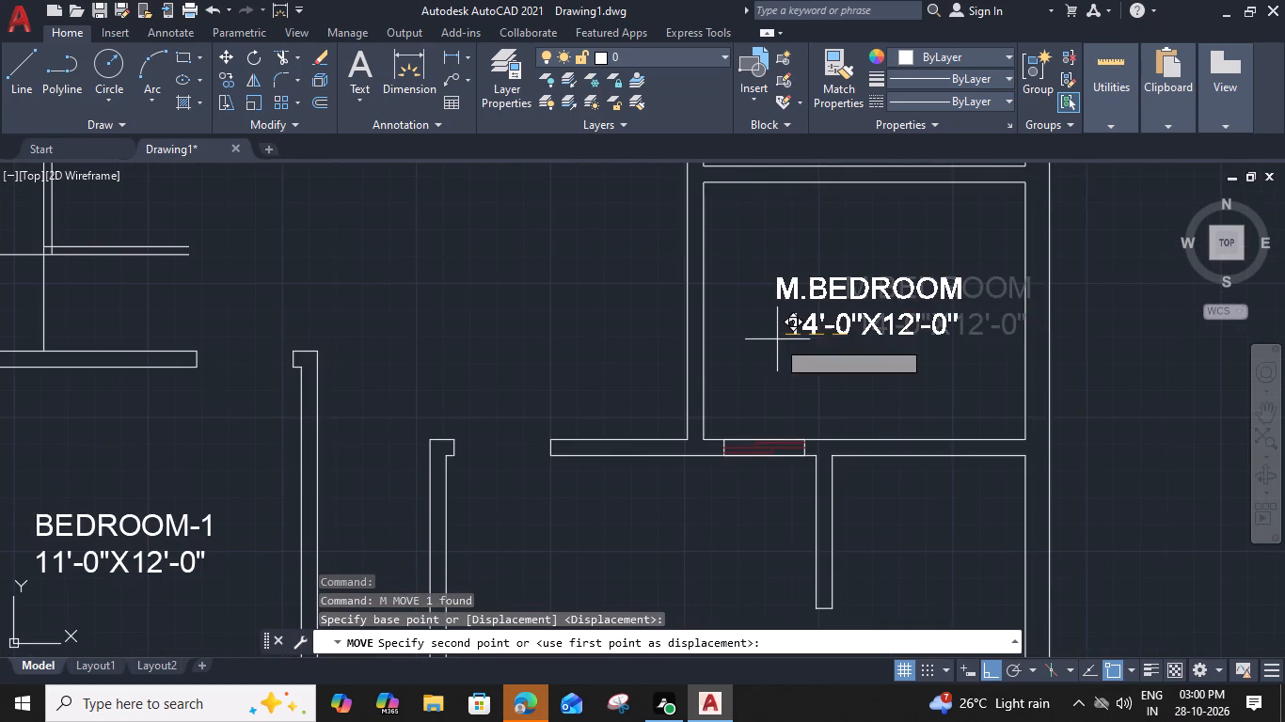
left_click(772, 339)
Change the copied label's room name to SWIMMING POOL and widen its text box to fit the name on one line.
double_click(818, 329)
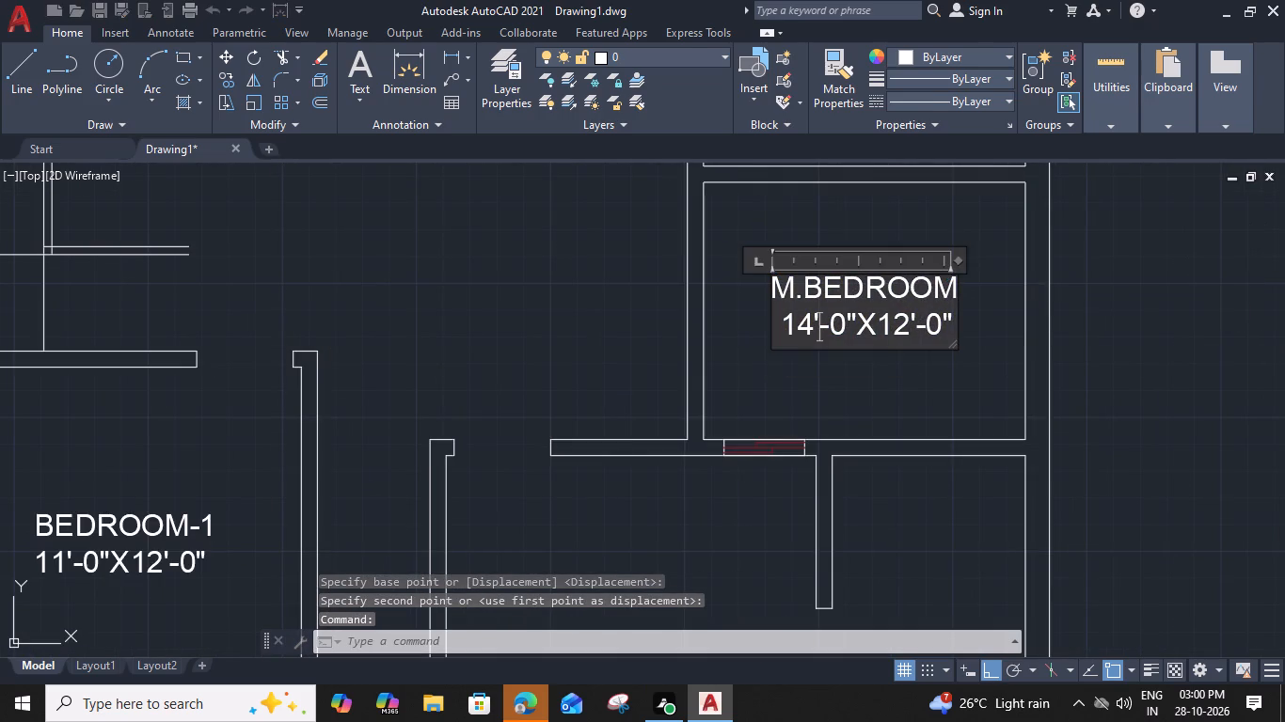
left_click_drag(956, 295, 969, 297)
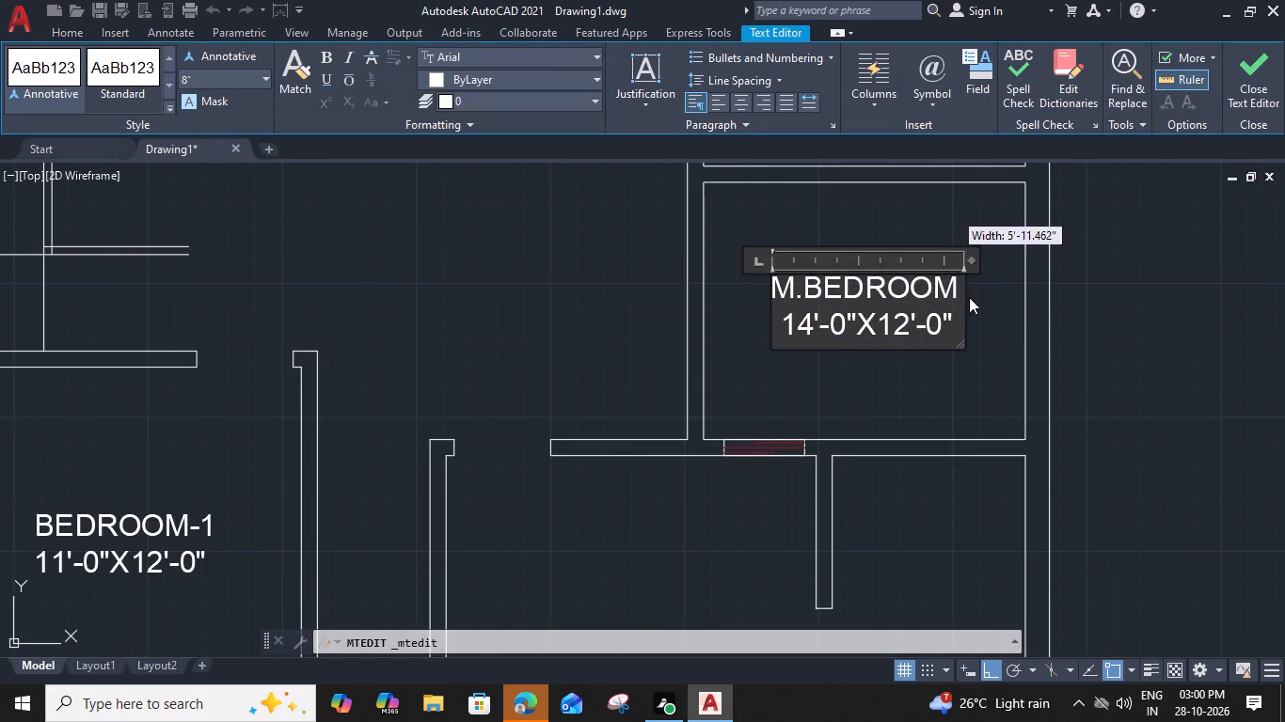
left_click_drag(960, 288, 726, 290)
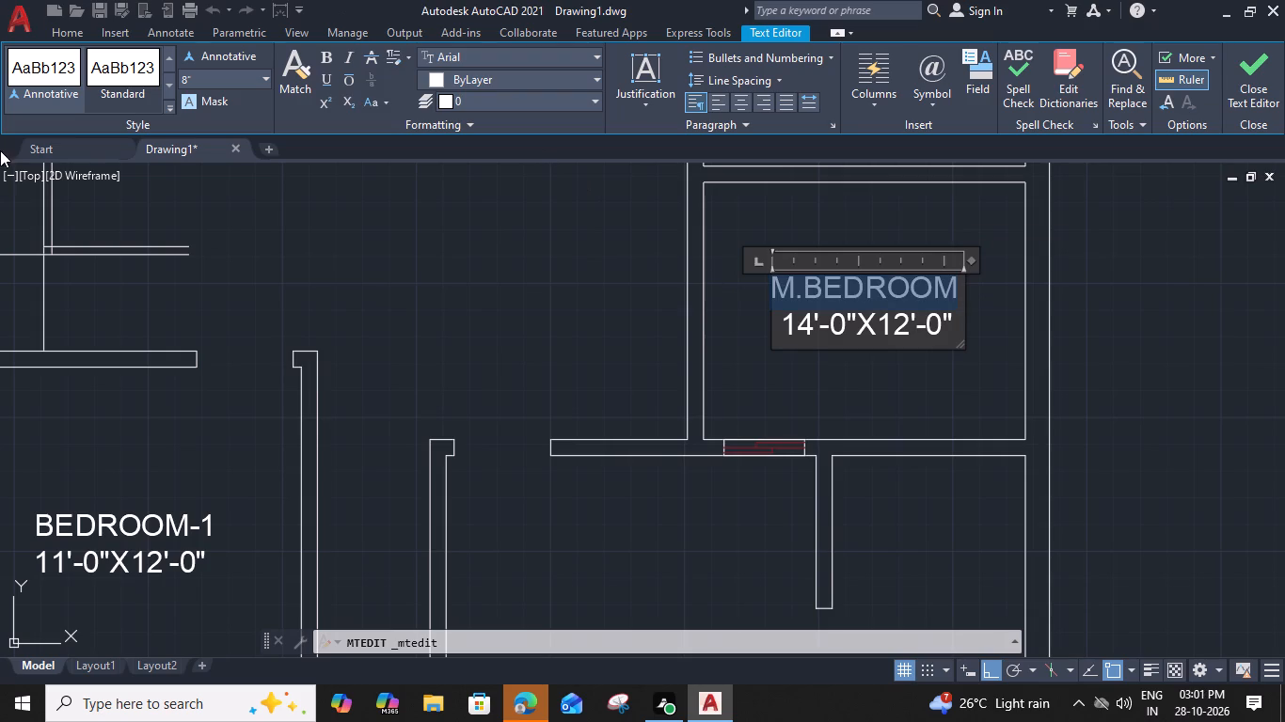
key("s")
type("WI")
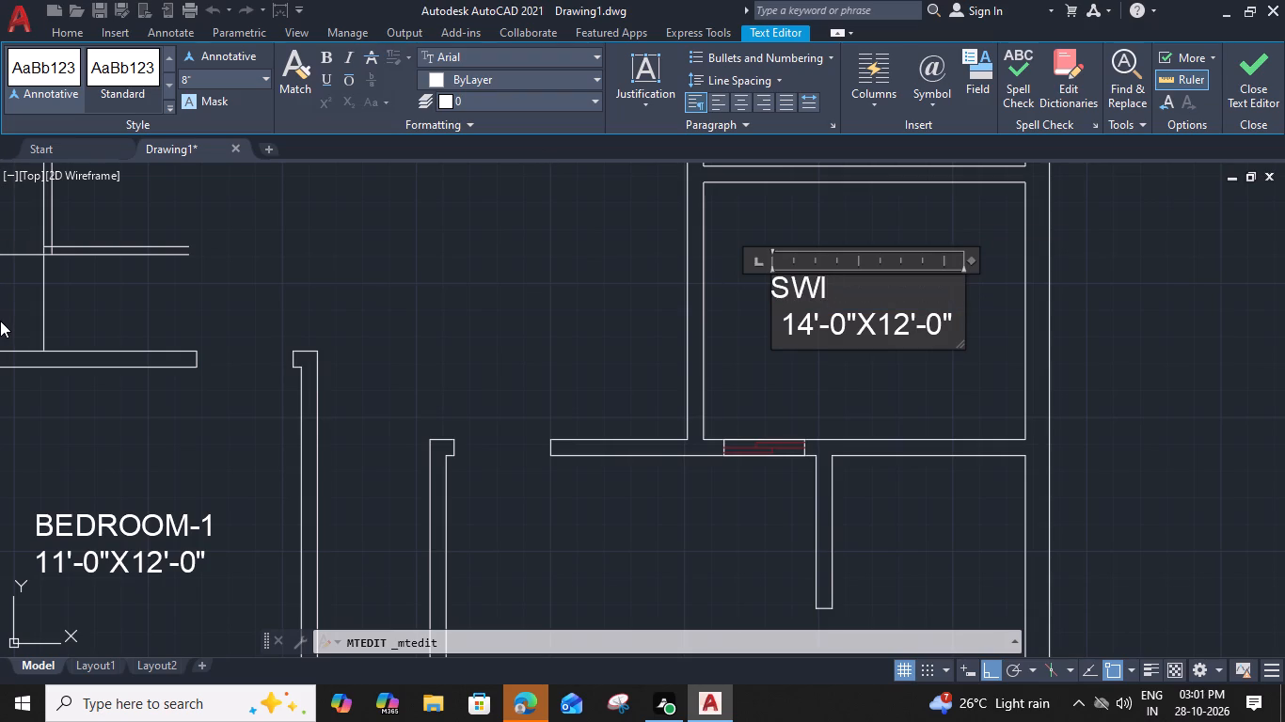
key("n")
key("BackSpace")
type("MMING")
key("space")
type("POOL")
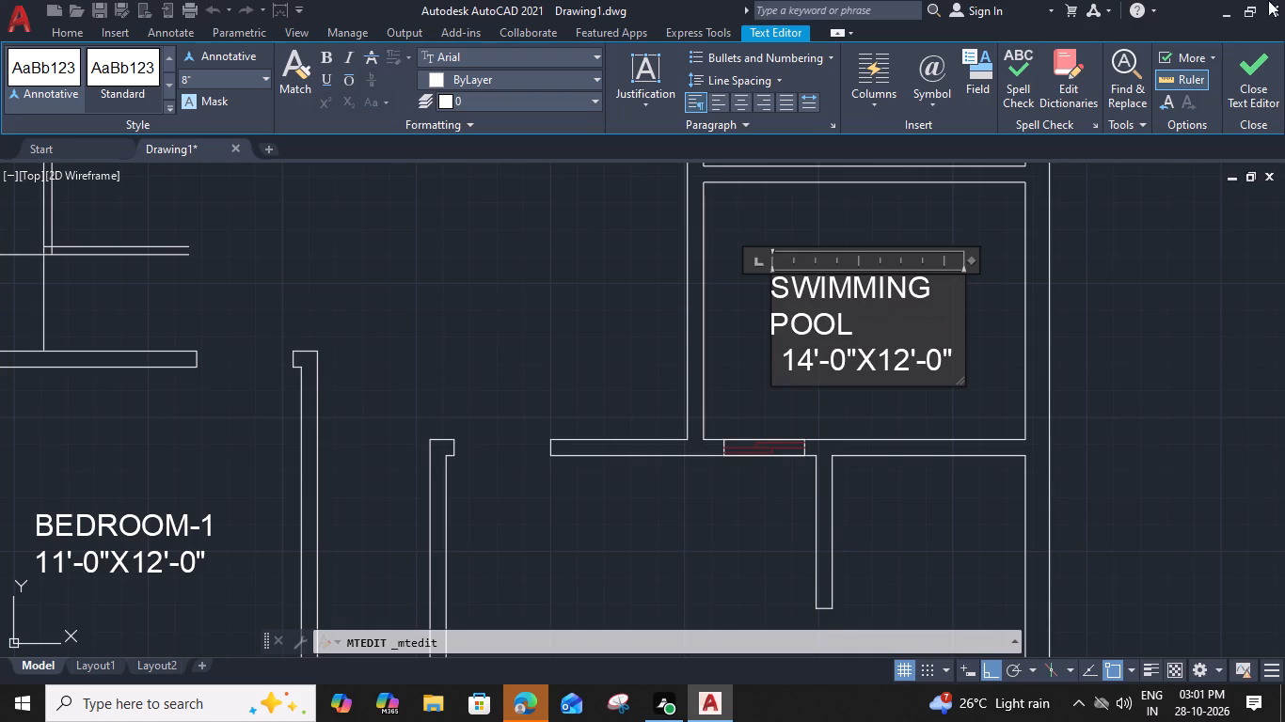
left_click_drag(967, 258, 996, 263)
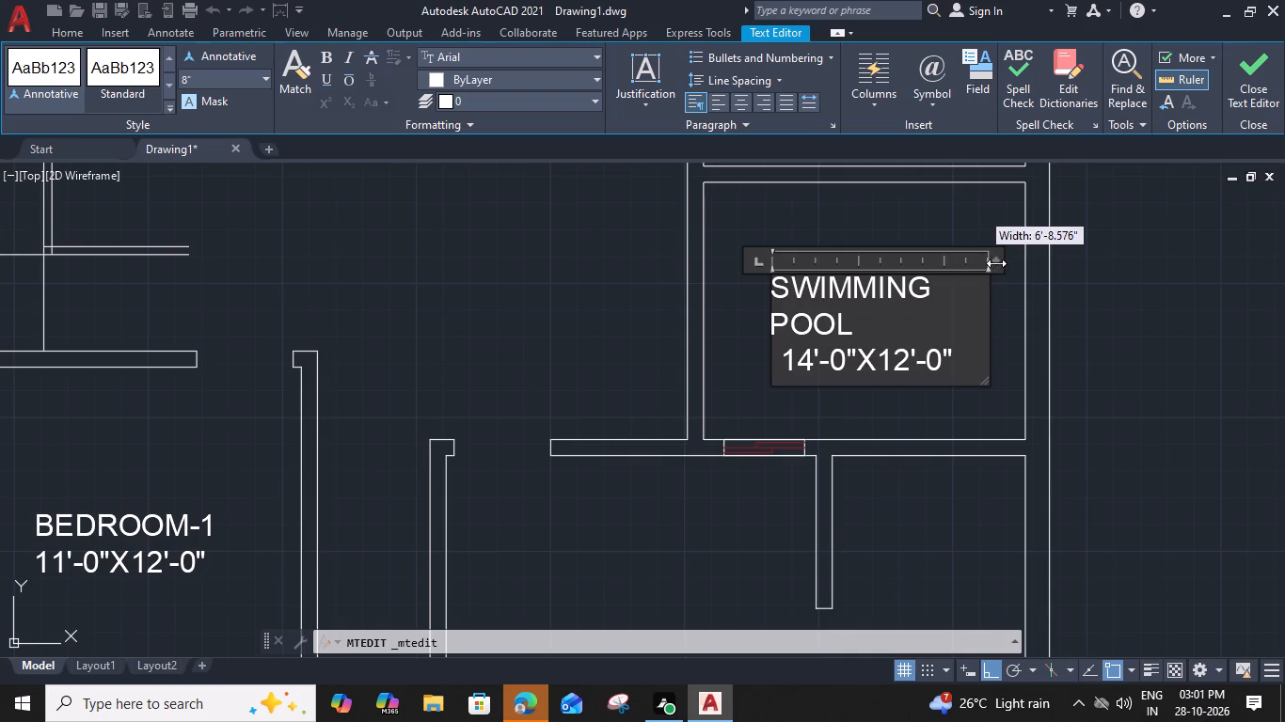
left_click_drag(996, 263, 1027, 272)
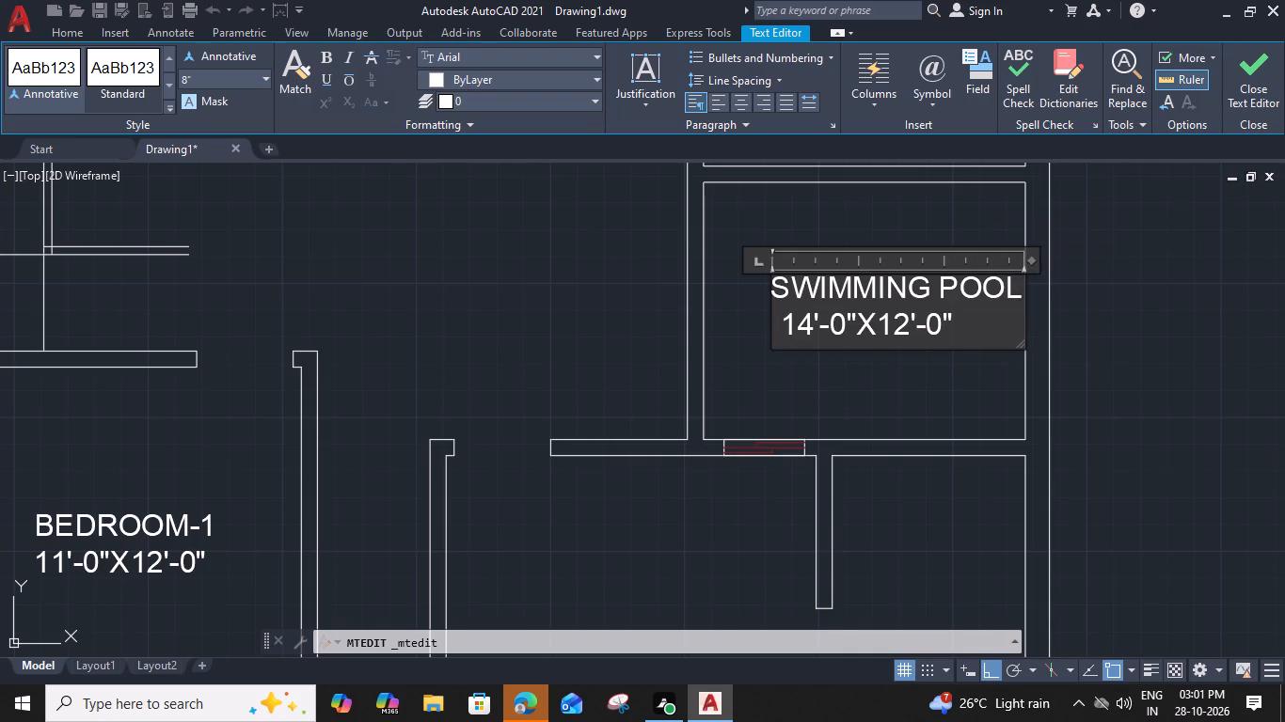
Set the SWIMMING POOL label's dimensions to 10'-0"X8'-0" and indent them with spaces to centre them under the name.
scroll(877, 302, "up", 1)
left_click_drag(773, 336, 758, 337)
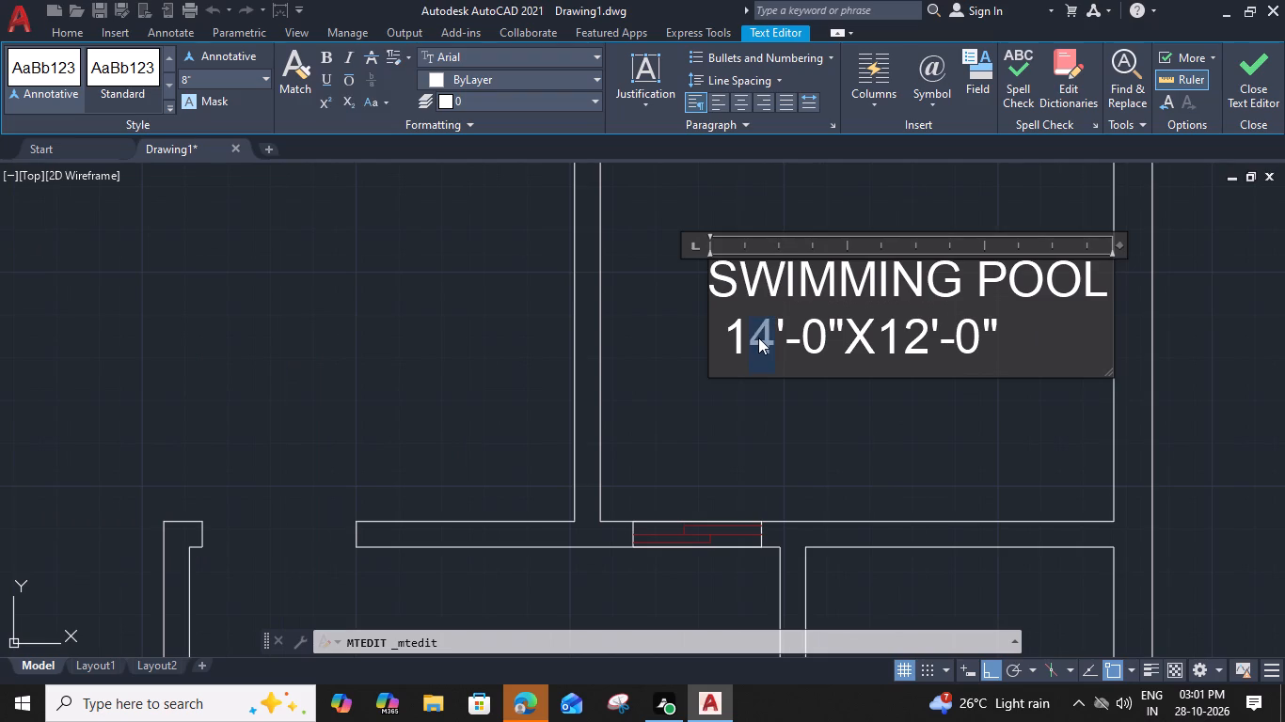
key("0")
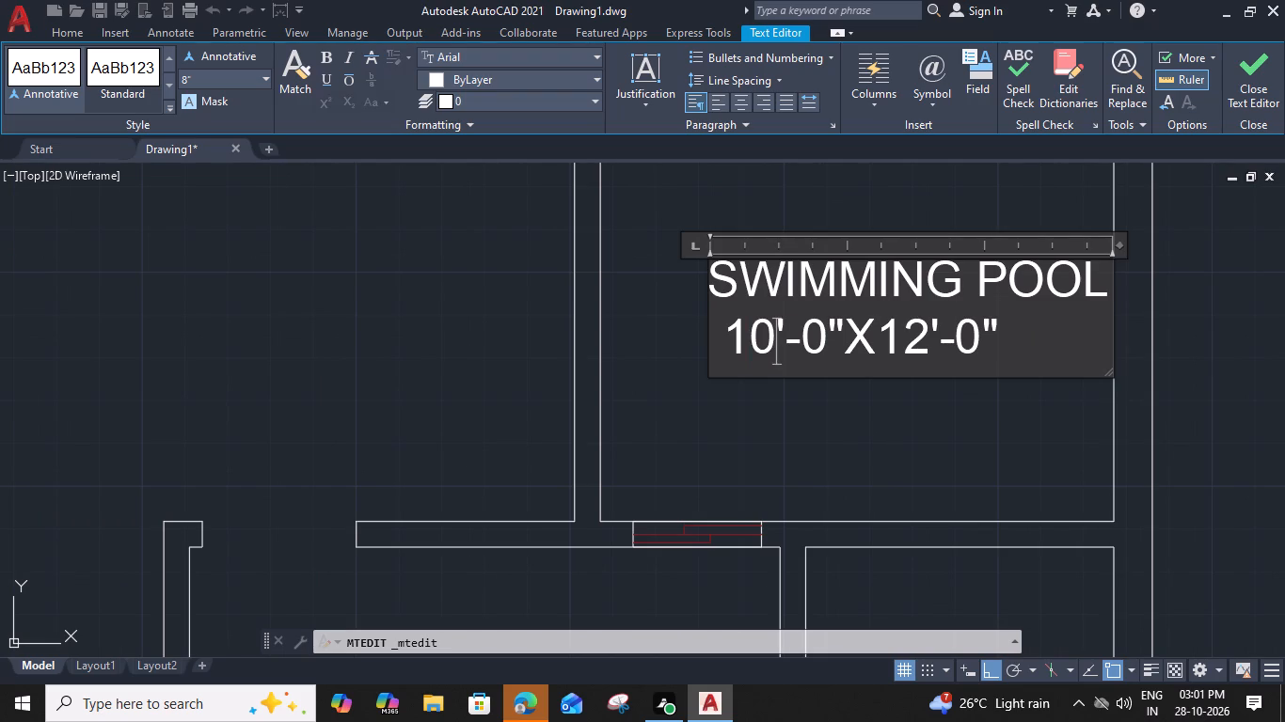
left_click_drag(927, 350, 889, 349)
key("8")
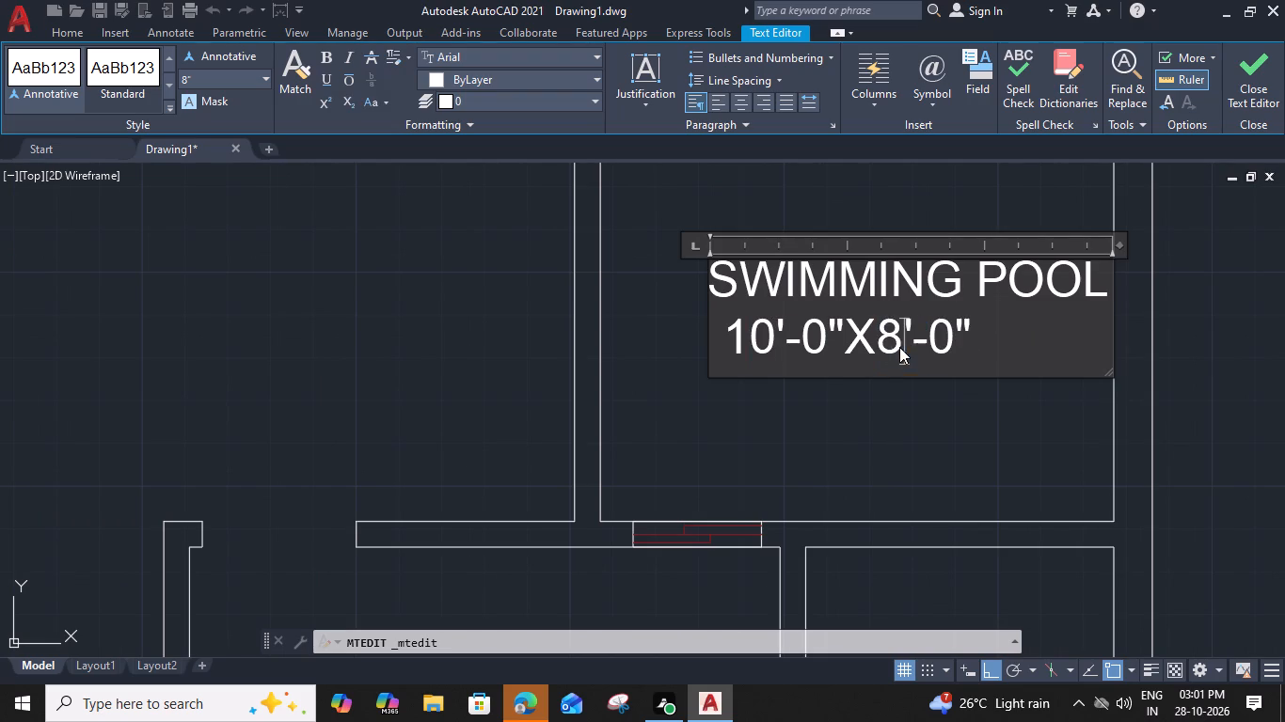
left_click(730, 339)
key("space")
key("space")
key("space")
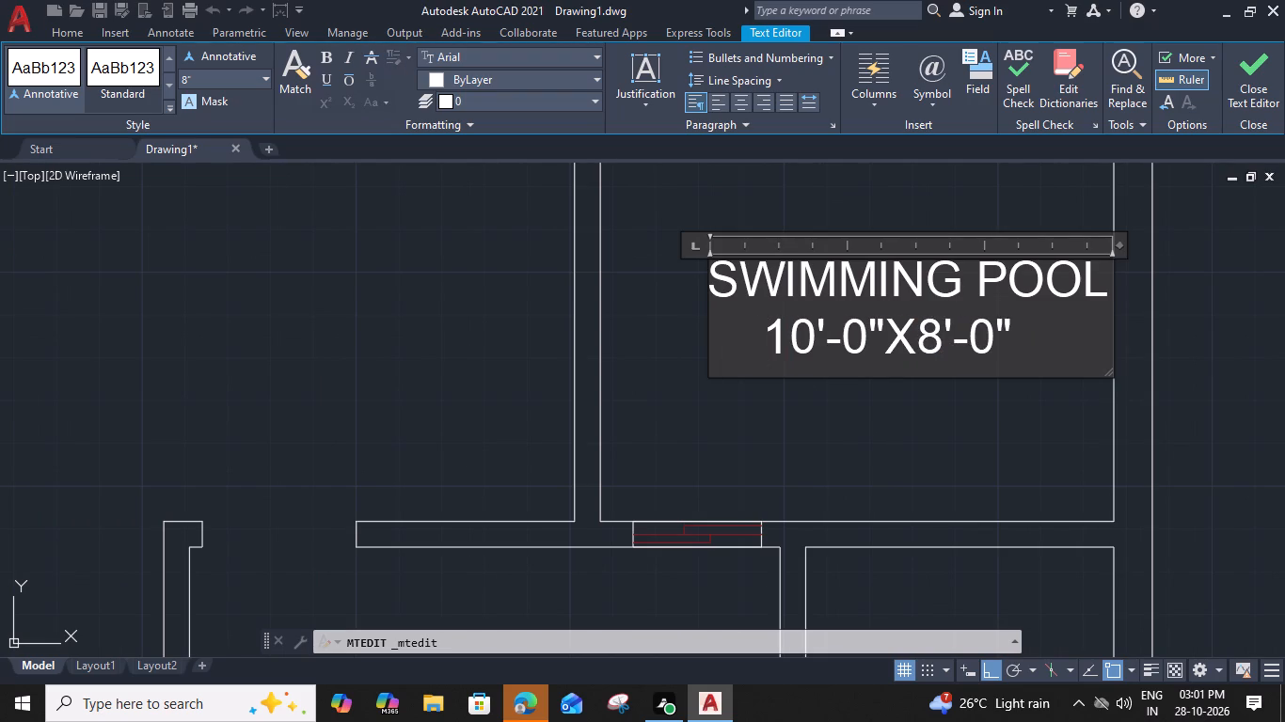
key("space")
left_click(890, 417)
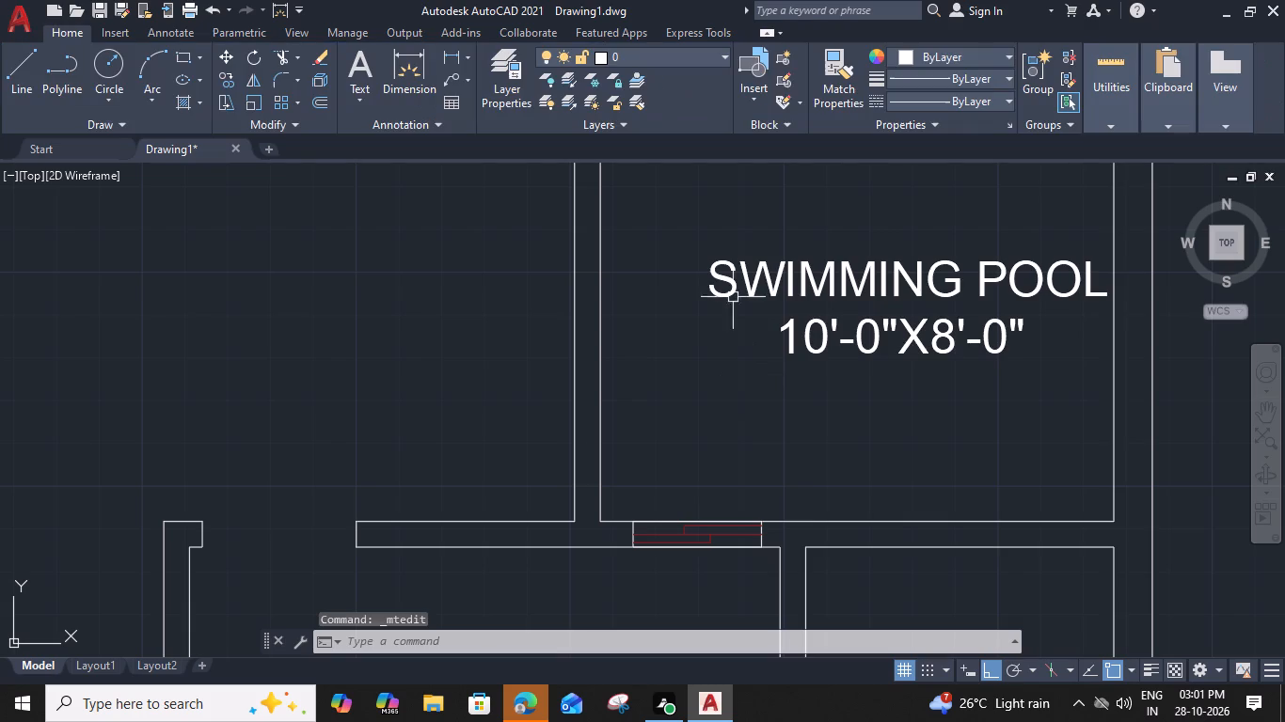
Move the SWIMMING POOL label horizontally left about 1'-0" to centre it in its room.
left_click(732, 285)
type("M")
key("space")
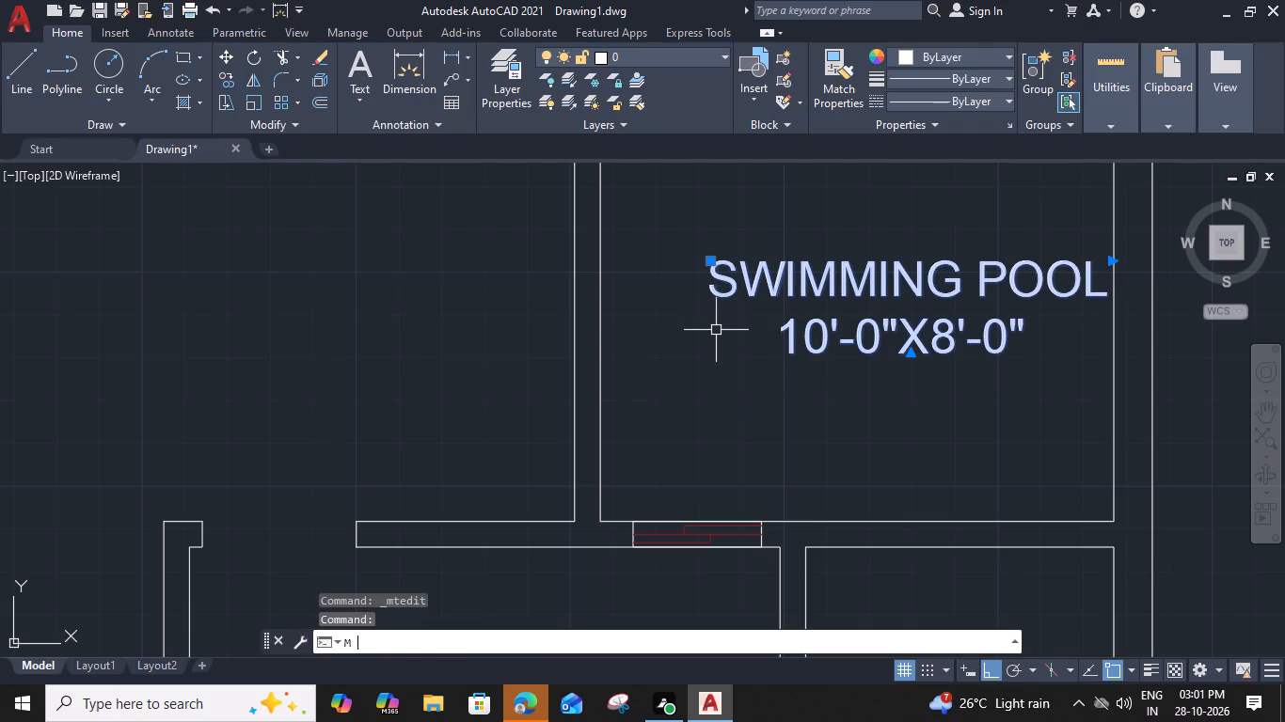
left_click(715, 294)
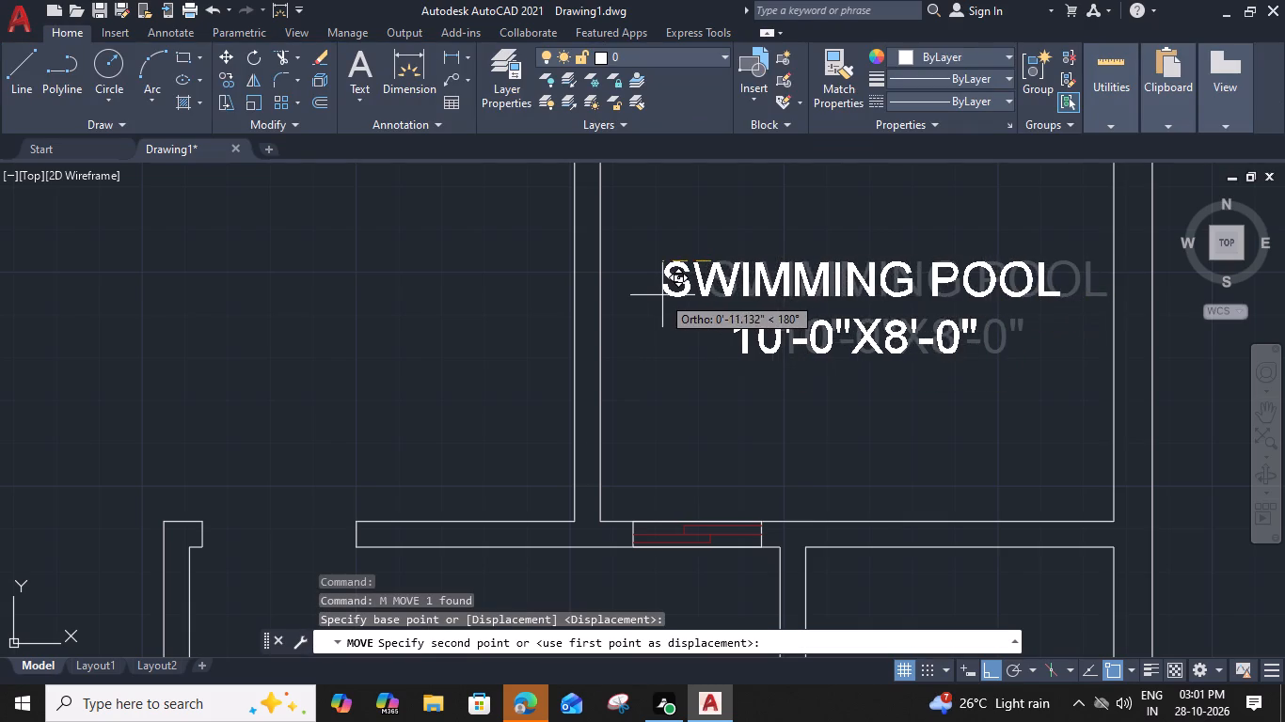
left_click(659, 295)
Copy the SWIMMING POOL label straight up into the room directly above.
scroll(690, 302, "down", 2)
middle_click_drag(727, 361, 726, 429)
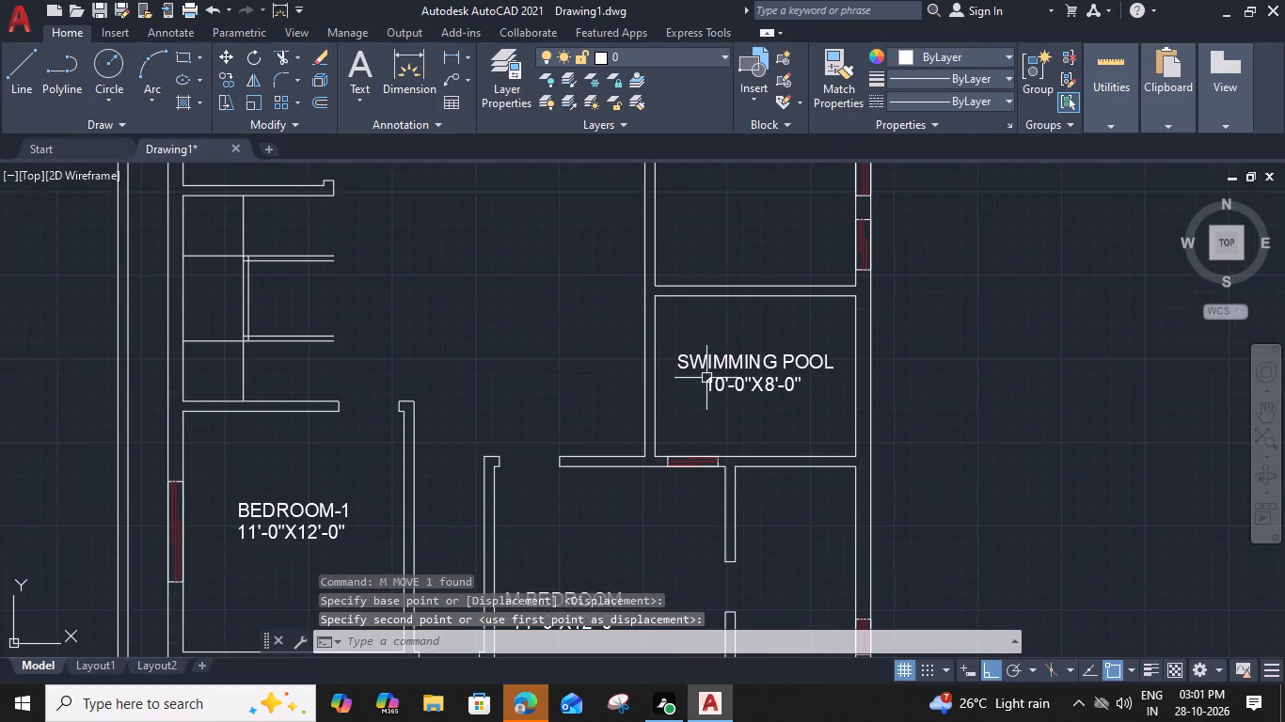
left_click(707, 364)
type("CO")
key("space")
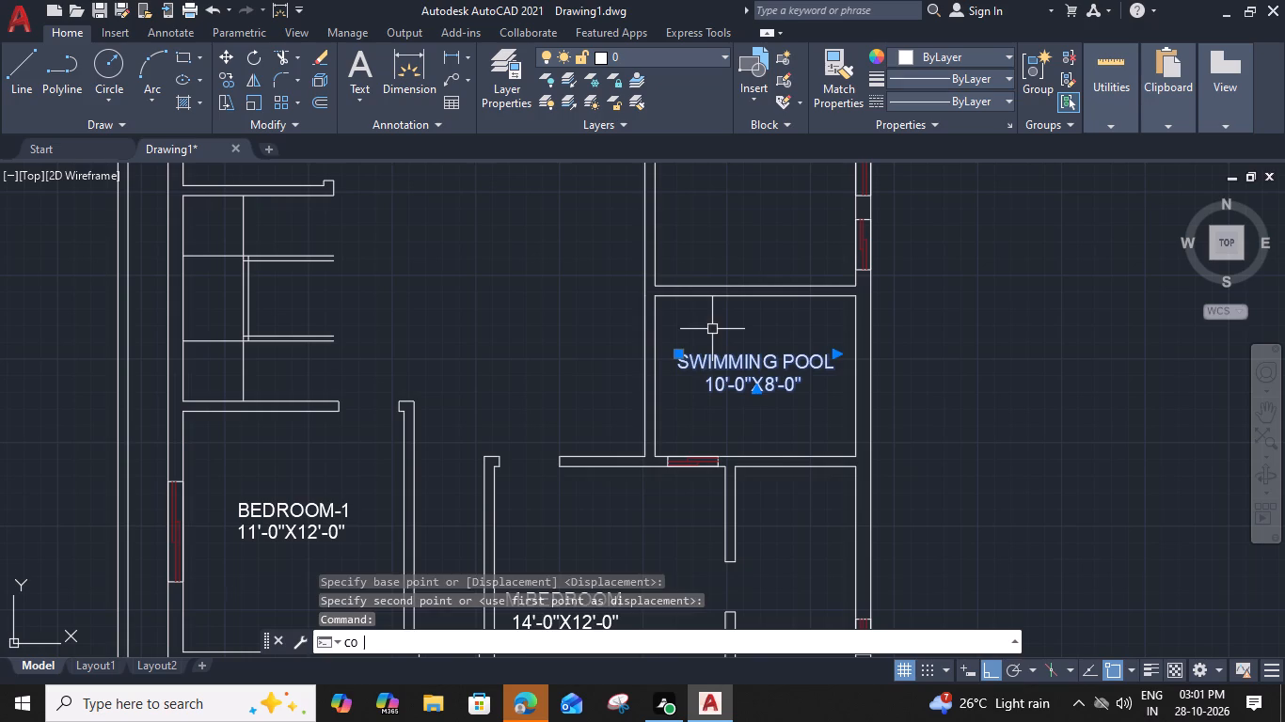
left_click(677, 353)
middle_click_drag(717, 217, 715, 219)
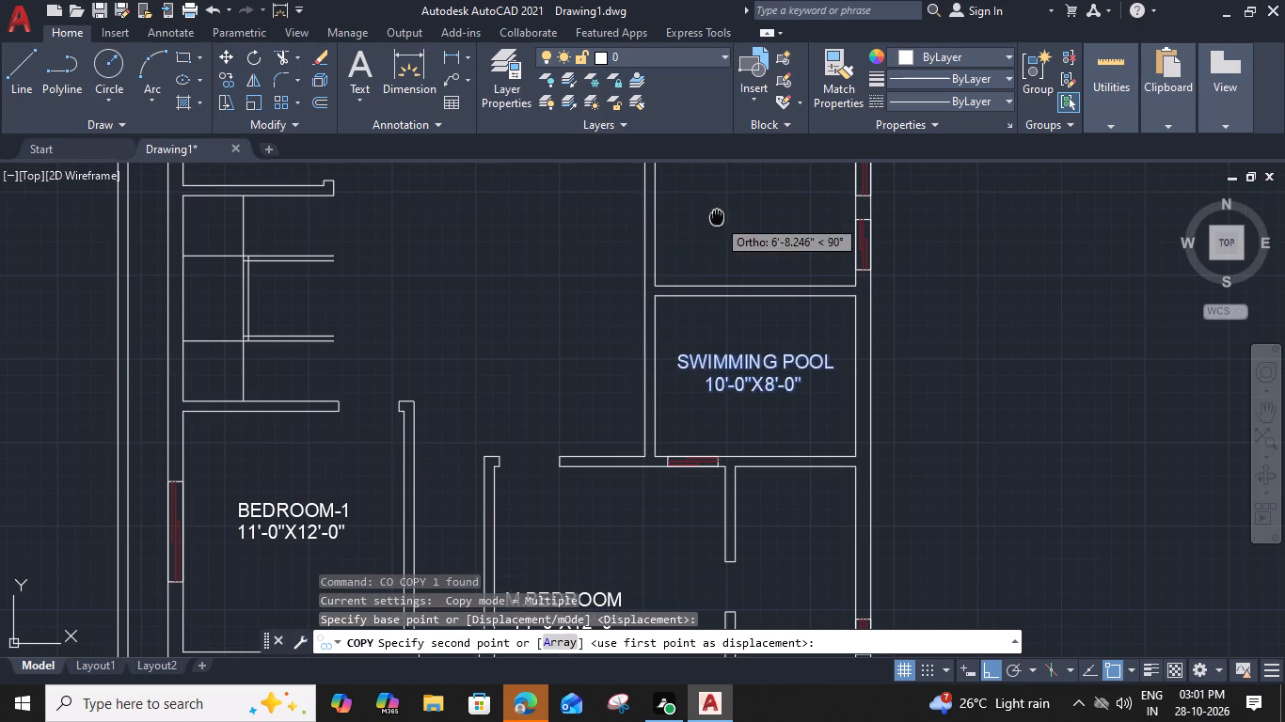
middle_click_drag(715, 219, 682, 376)
left_click(660, 331)
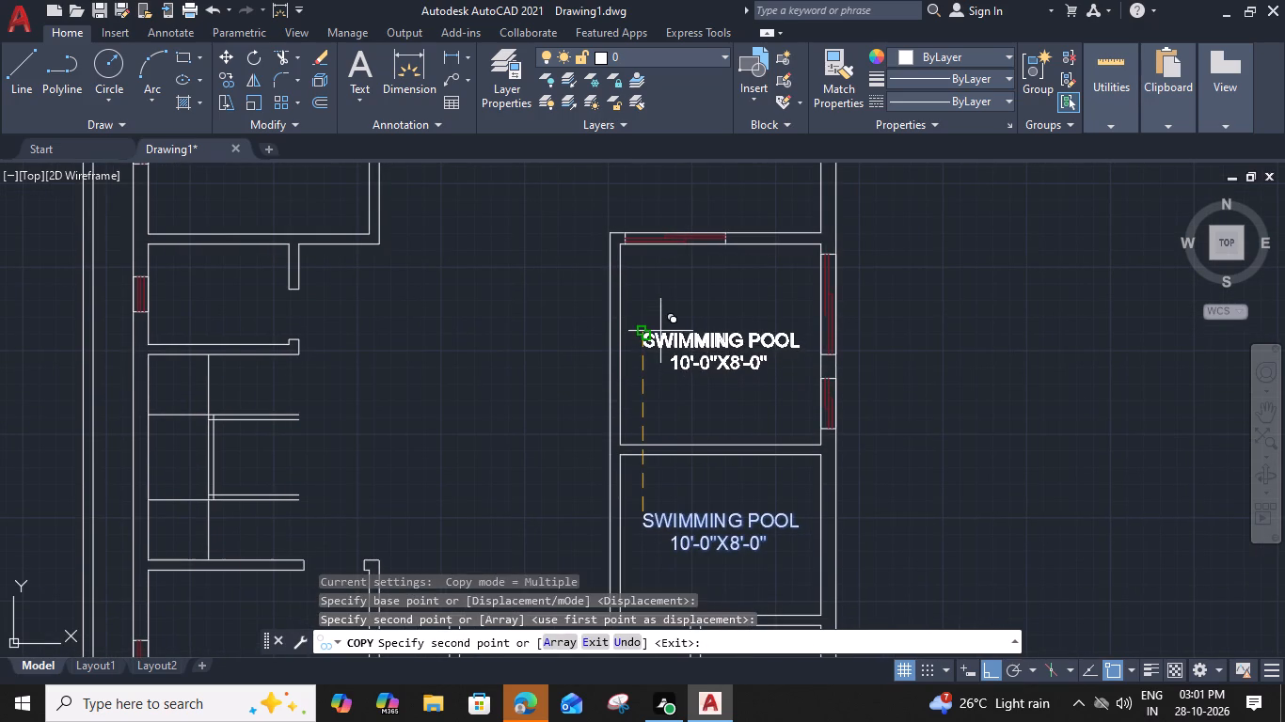
key("Escape")
Change the copied label above the SWIMMING POOL room to read HOME GYM with dimensions 10'-0"X10'-0".
double_click(696, 344)
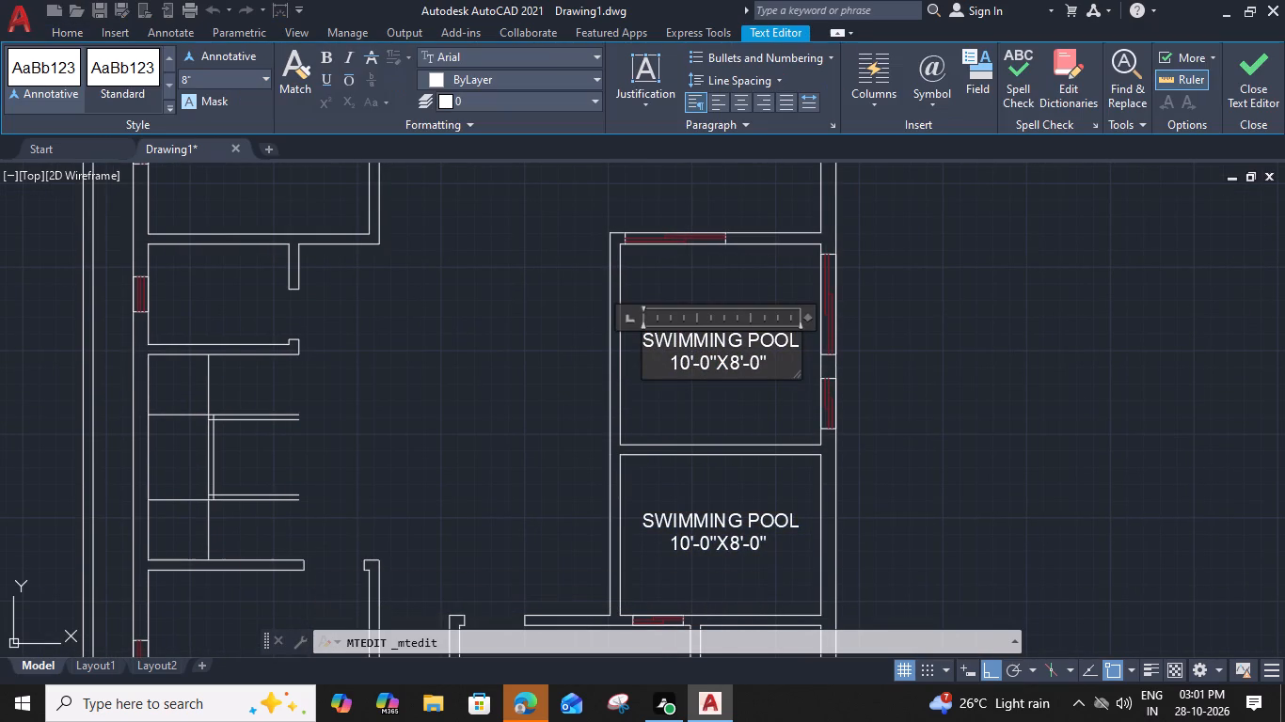
scroll(746, 358, "up", 1)
left_click(732, 368)
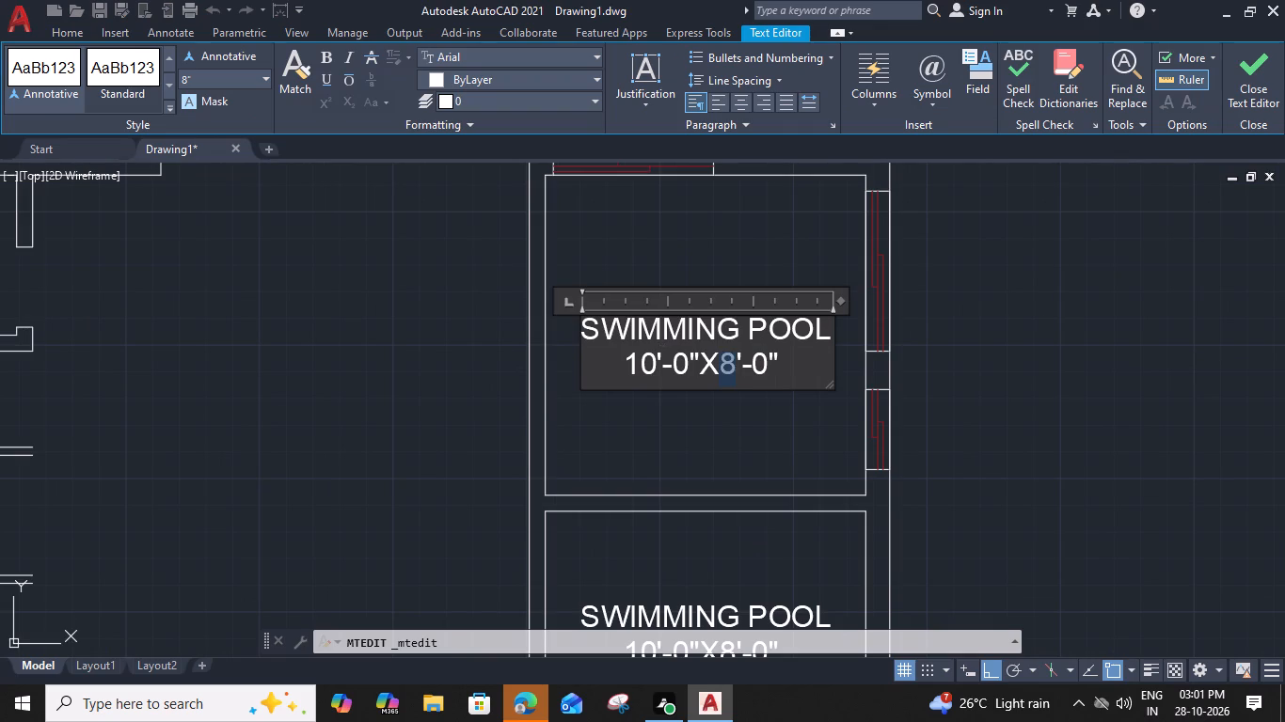
type("10'")
key("BackSpace")
left_click_drag(825, 327, 637, 326)
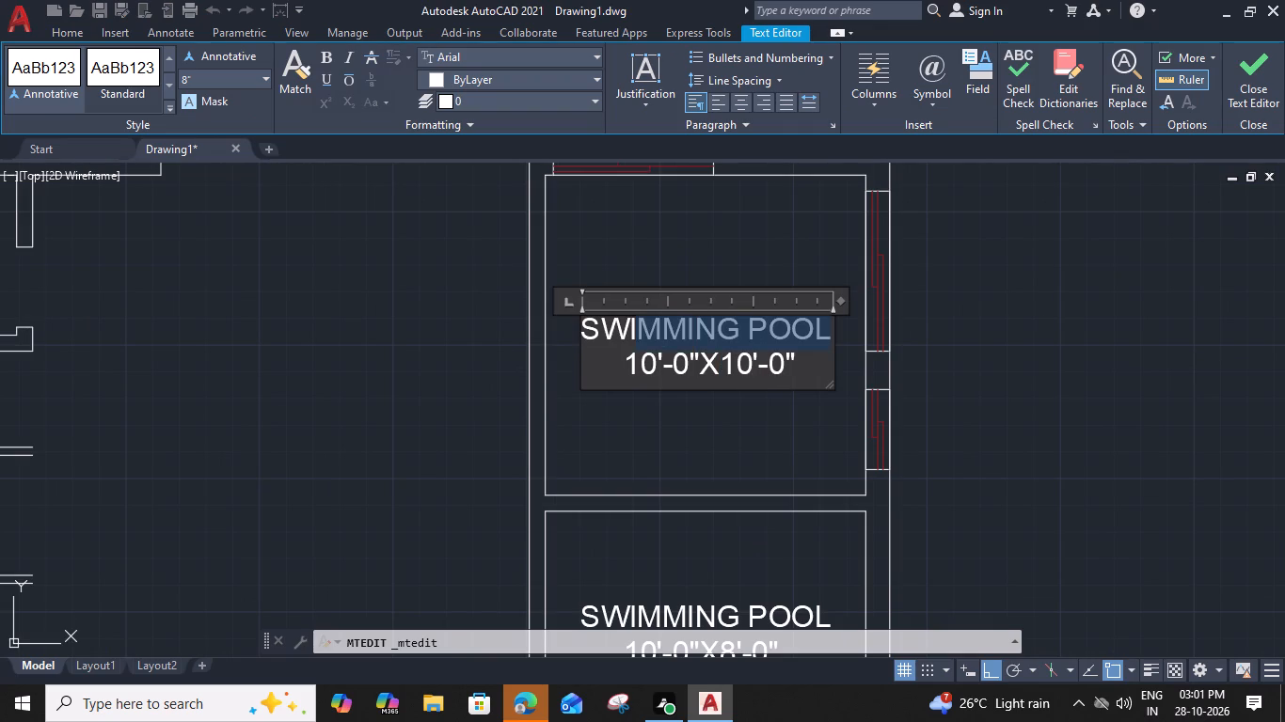
left_click_drag(637, 326, 579, 328)
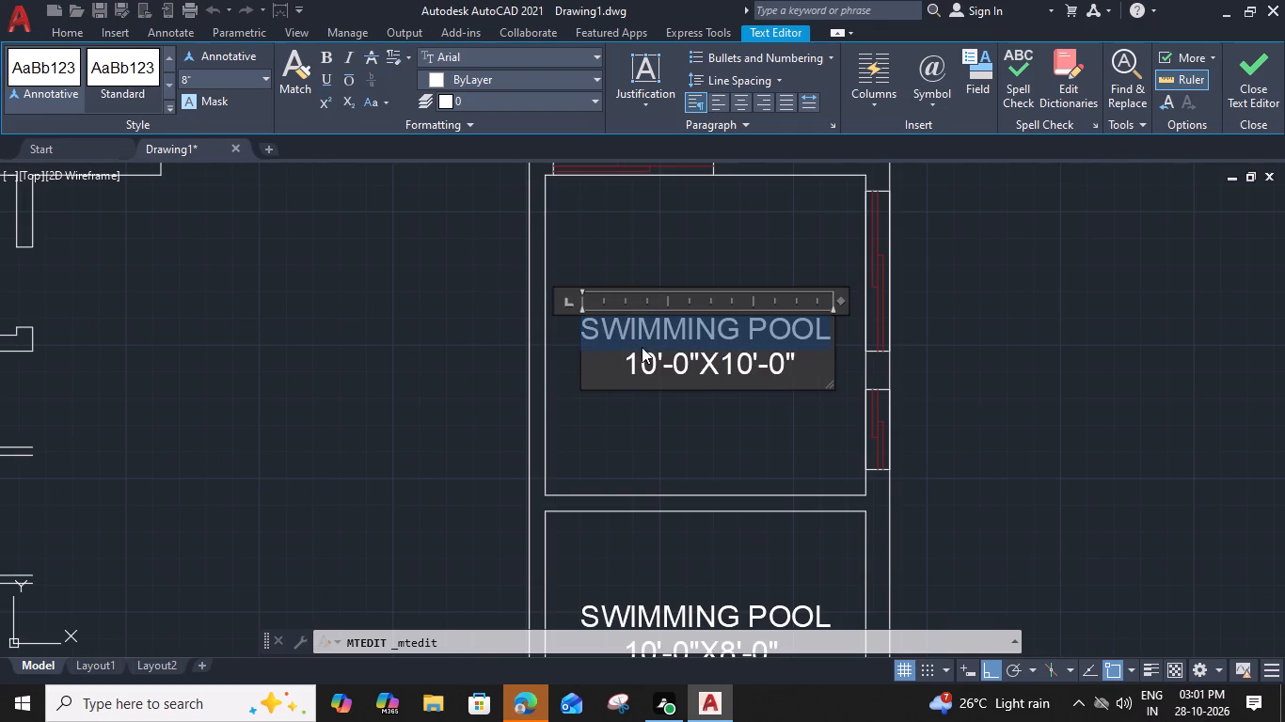
type("HOM")
type("E")
key("space")
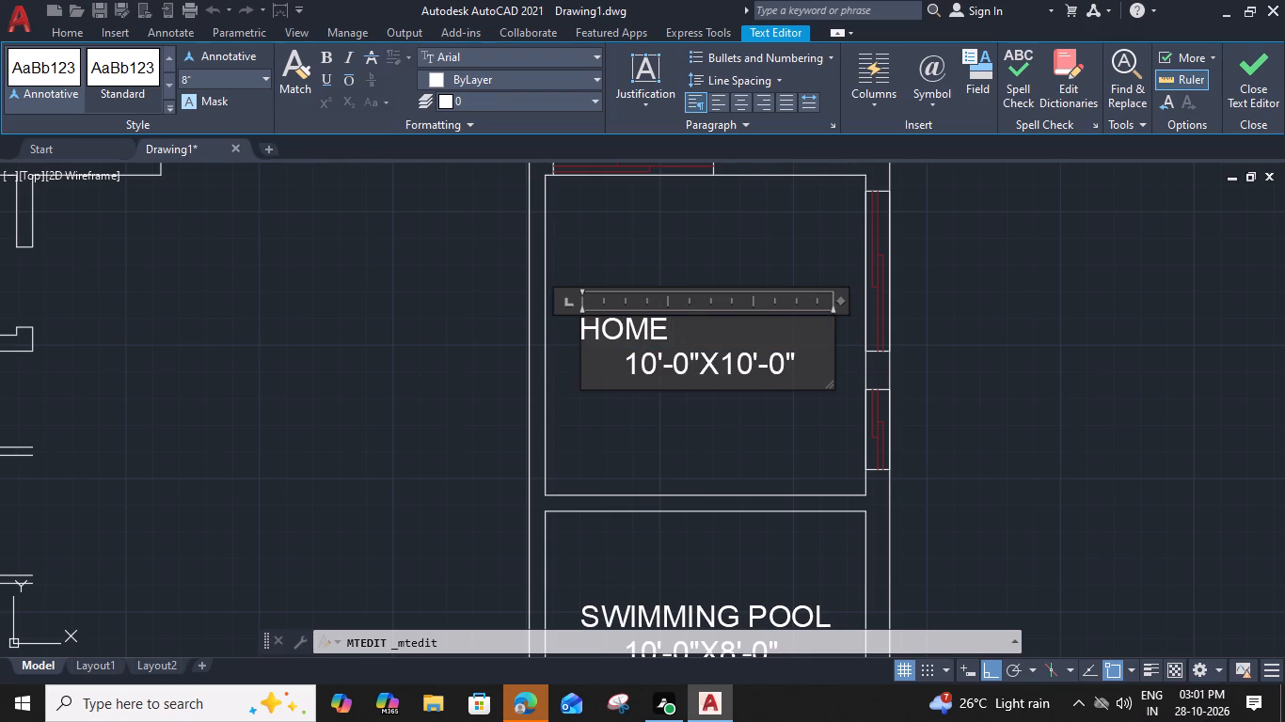
type("GYM")
Remove the indent before the HOME GYM label's dimensions and narrow its text box to fit the text.
left_click(627, 374)
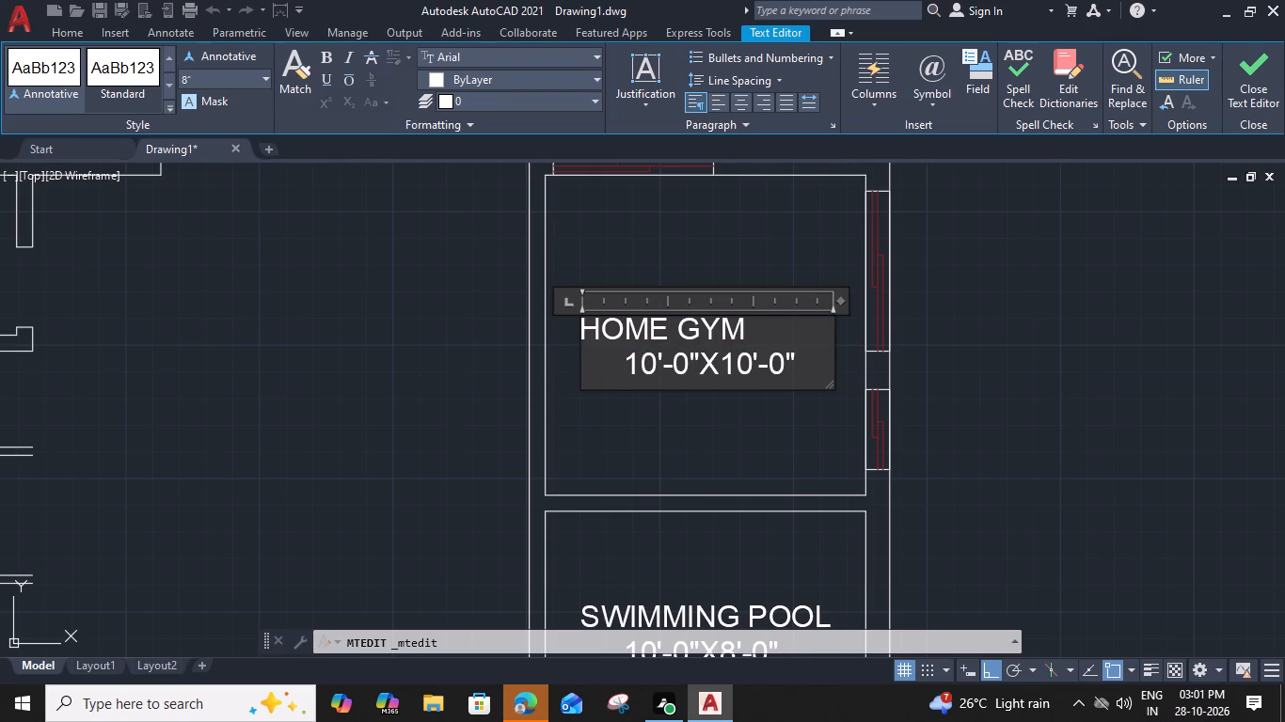
key("BackSpace")
key("BackSpace")
key("BackSpace")
key("BackSpace")
key("BackSpace")
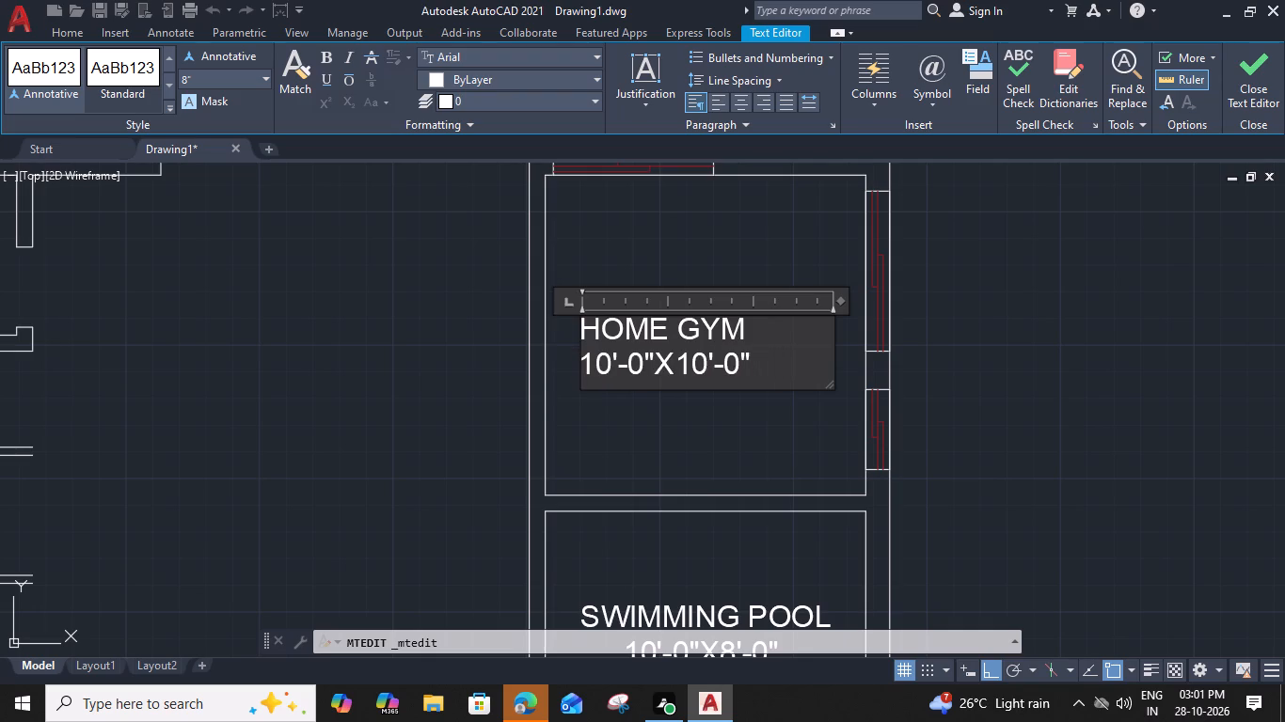
key("BackSpace")
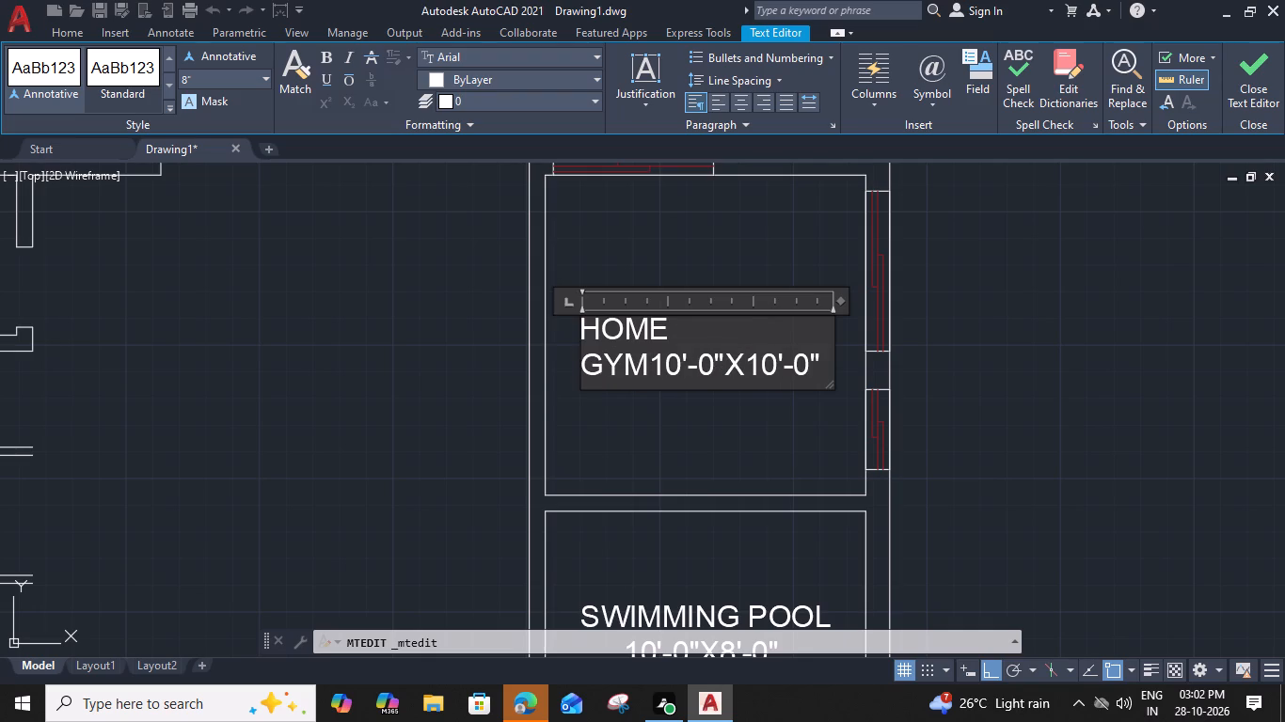
key("Return")
left_click_drag(839, 304, 827, 303)
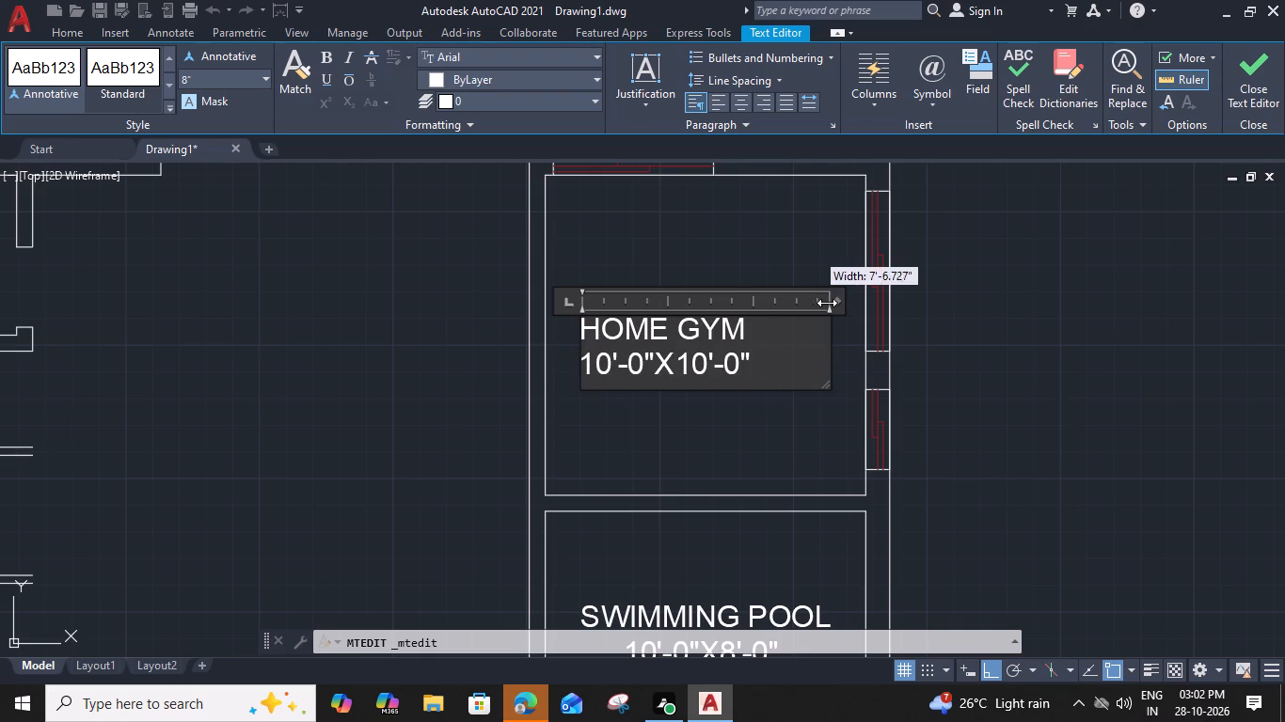
left_click_drag(827, 303, 756, 302)
left_click(790, 438)
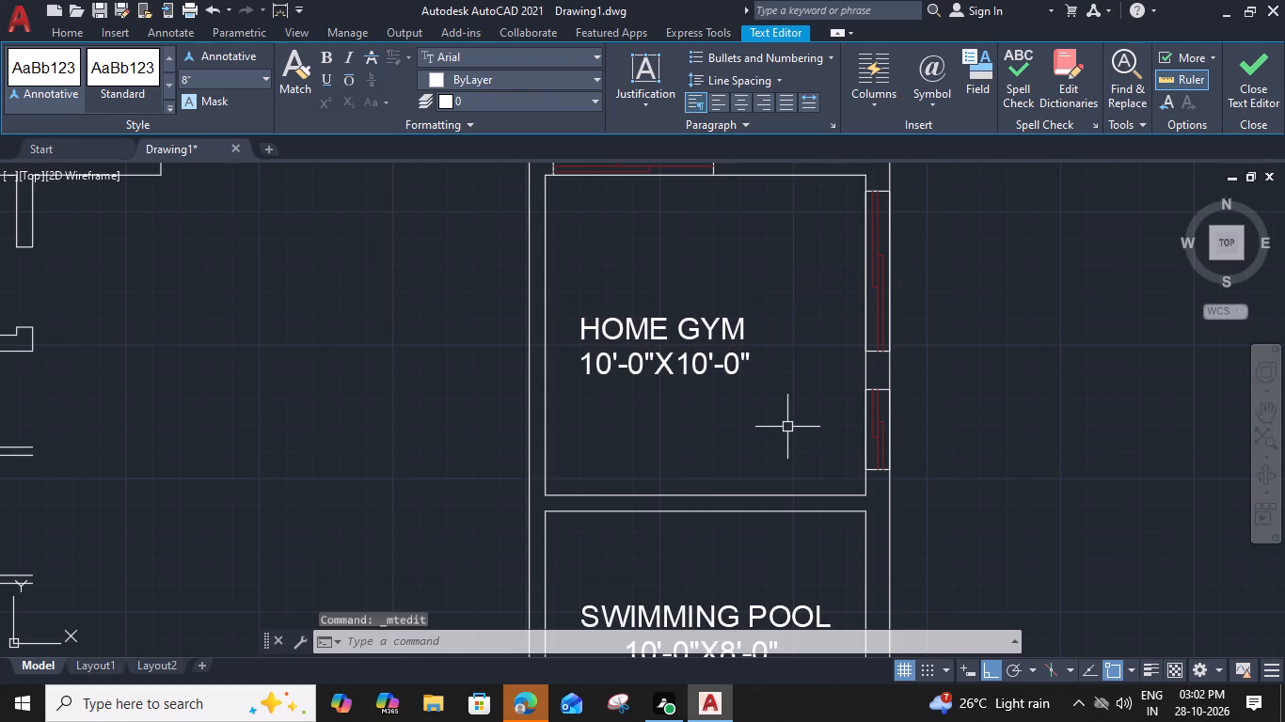
Move the HOME GYM label horizontally to the right to centre it in its room.
left_click(739, 368)
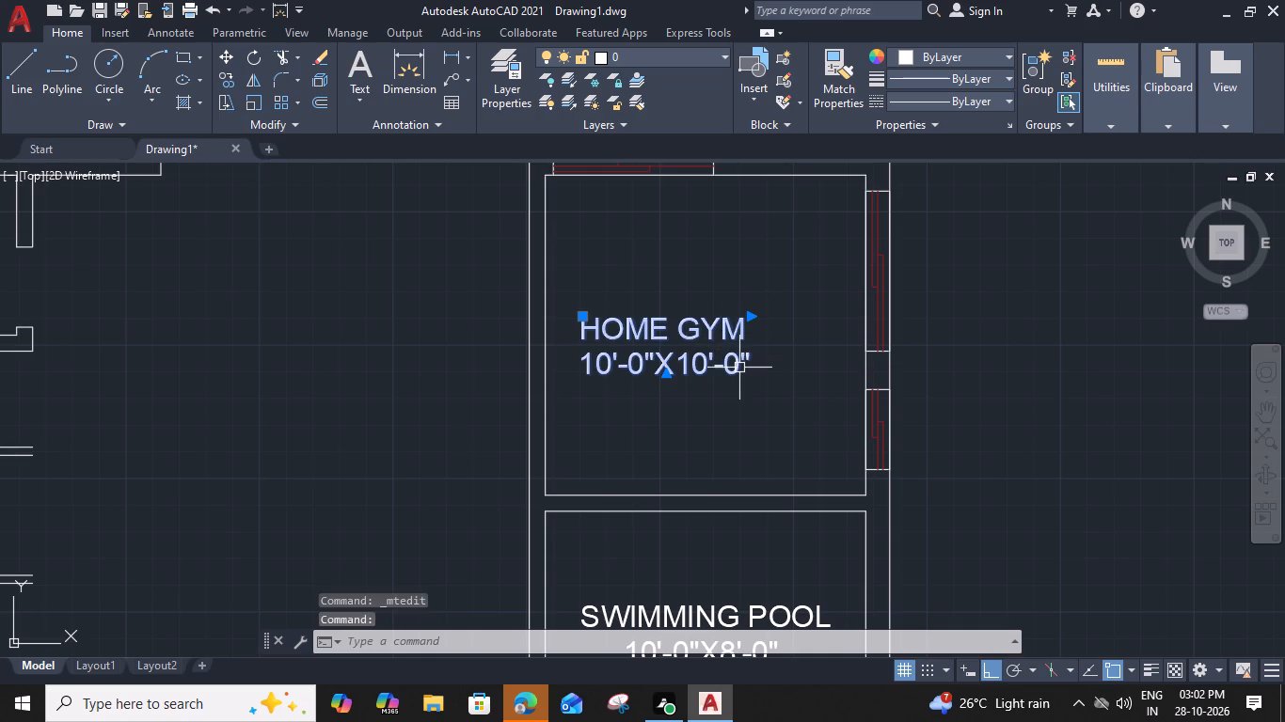
type("M")
key("space")
left_click(746, 379)
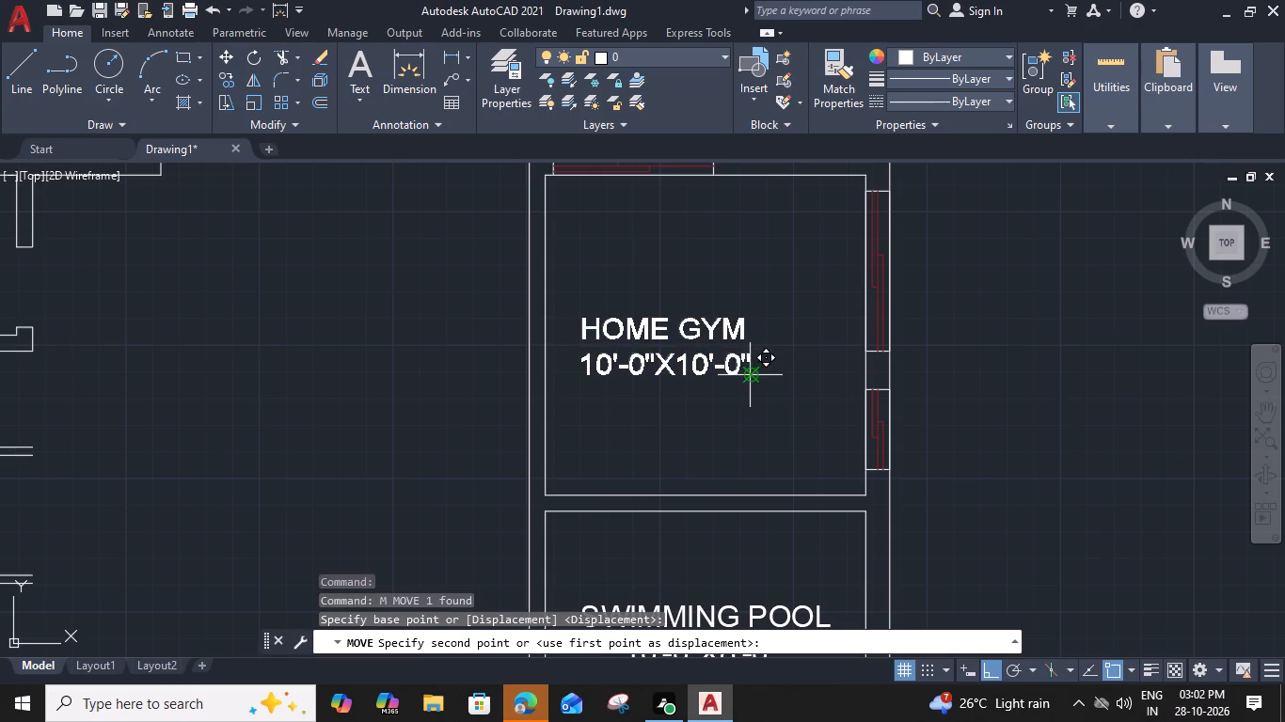
left_click(792, 383)
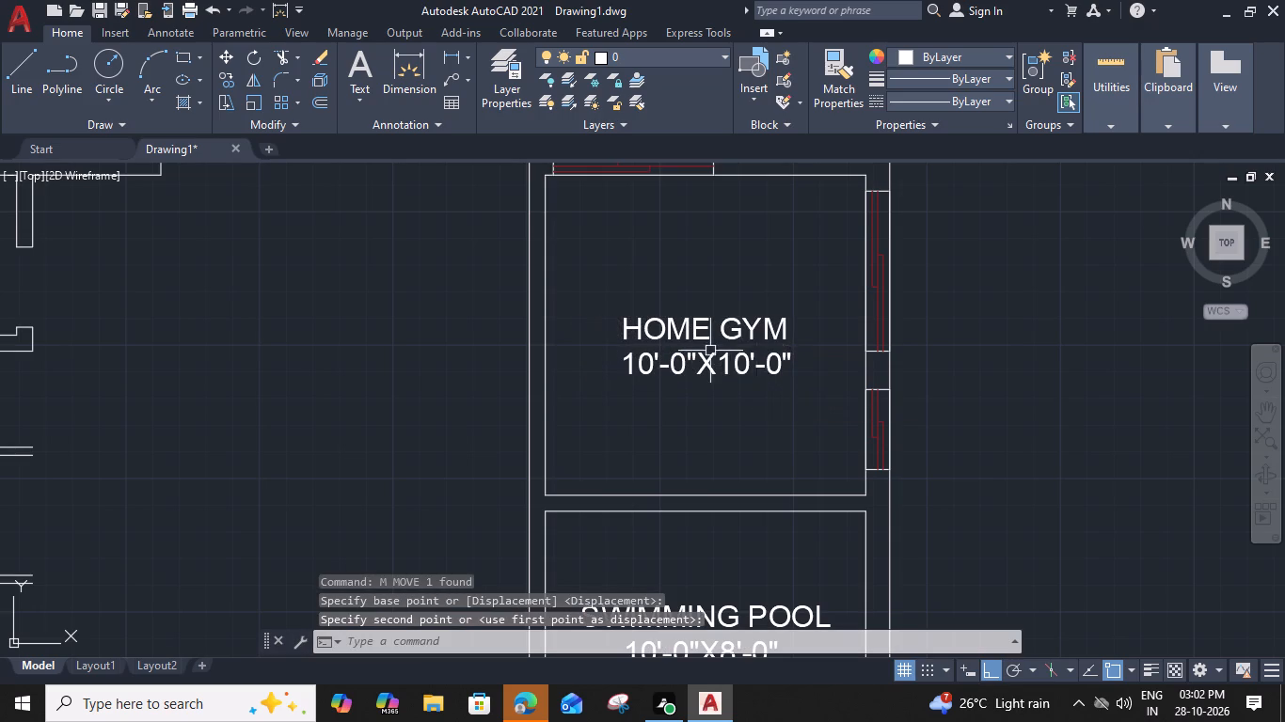
Copy the HOME GYM label up into the small room at the plan's upper-right corner.
middle_click_drag(710, 351, 711, 405)
left_click(641, 380)
type("CO")
key("space")
left_click(623, 368)
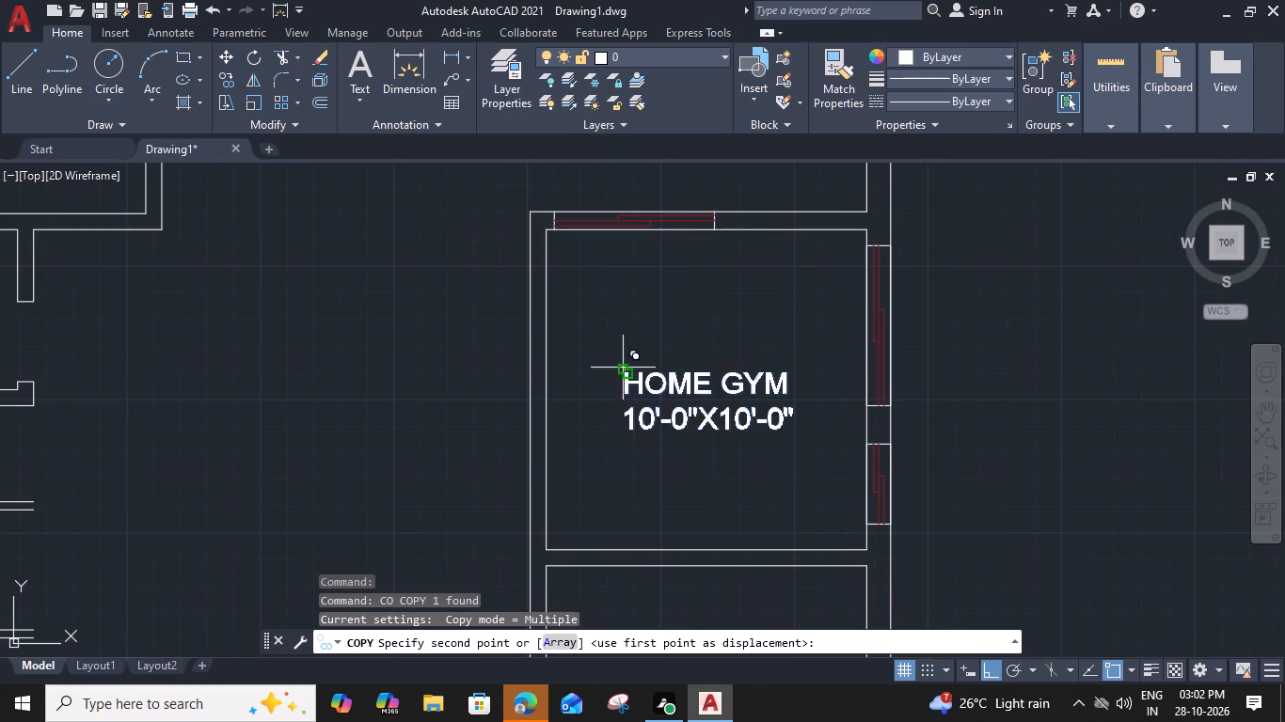
scroll(623, 359, "down", 3)
middle_click_drag(635, 243, 631, 316)
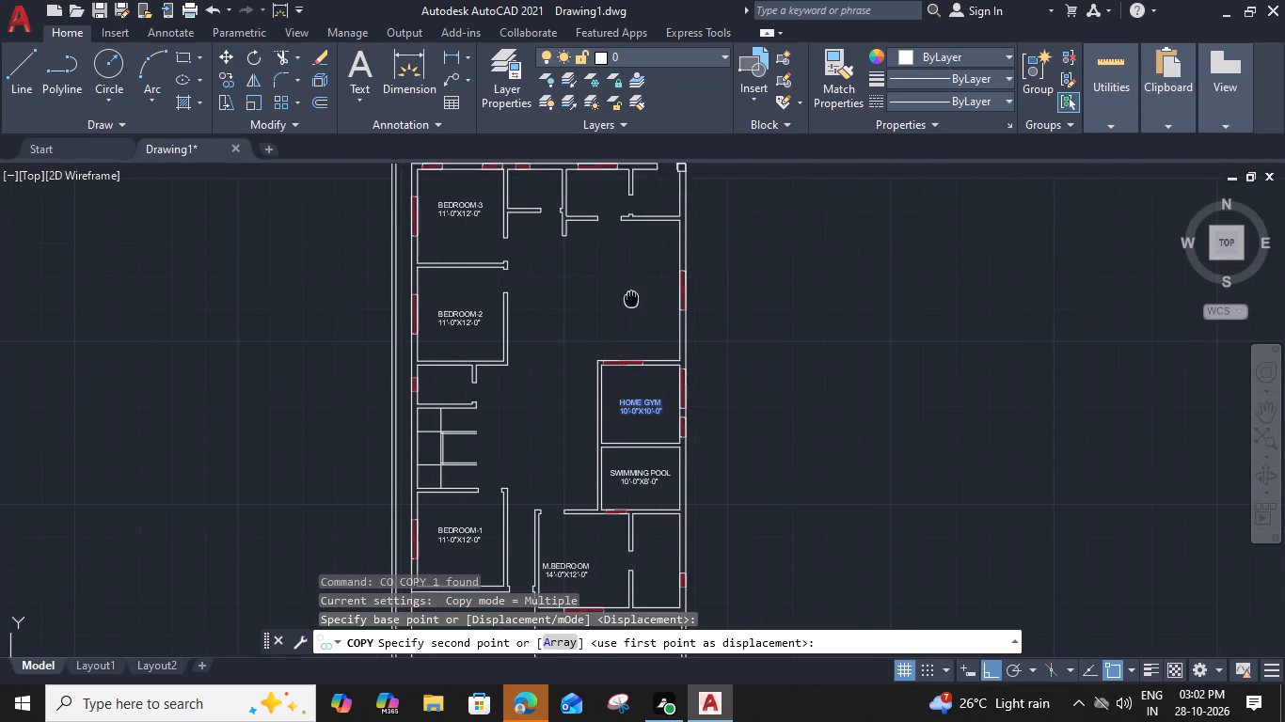
middle_click_drag(631, 316, 632, 451)
scroll(638, 382, "up", 3)
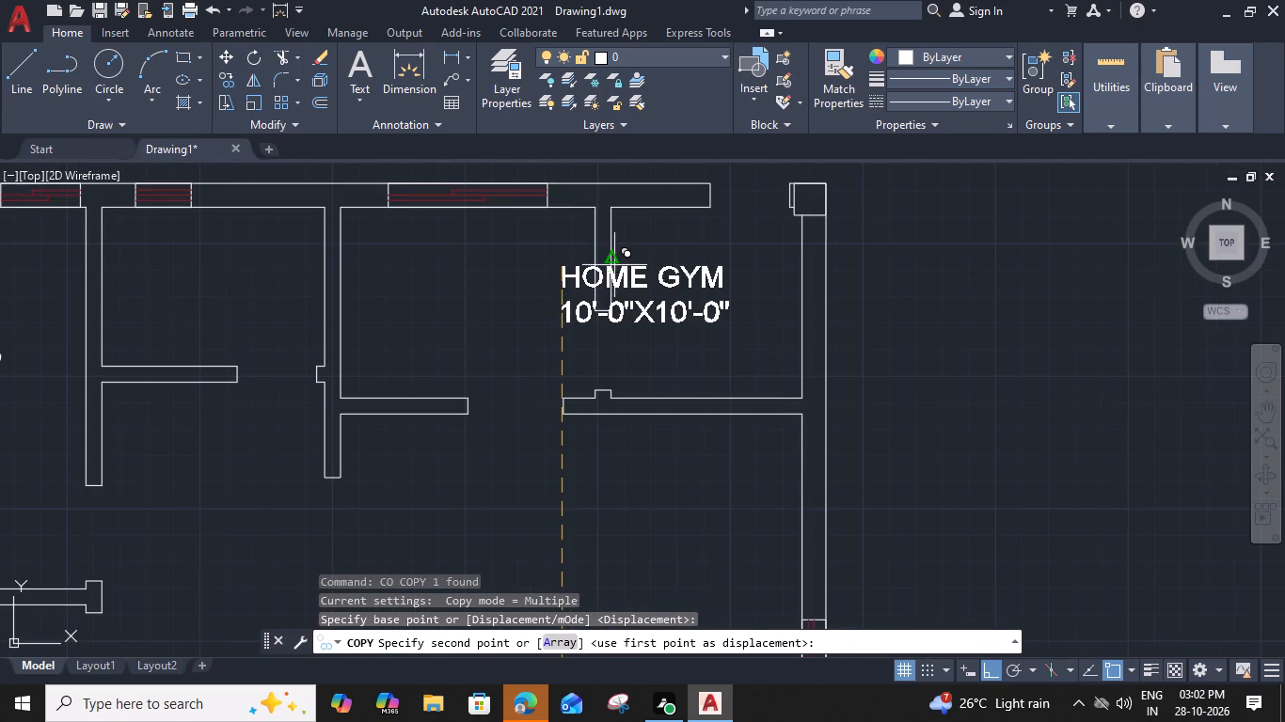
left_click(615, 259)
key("Escape")
Set the copied HOME GYM label's text height to 5" and narrow its text box to fit.
double_click(692, 282)
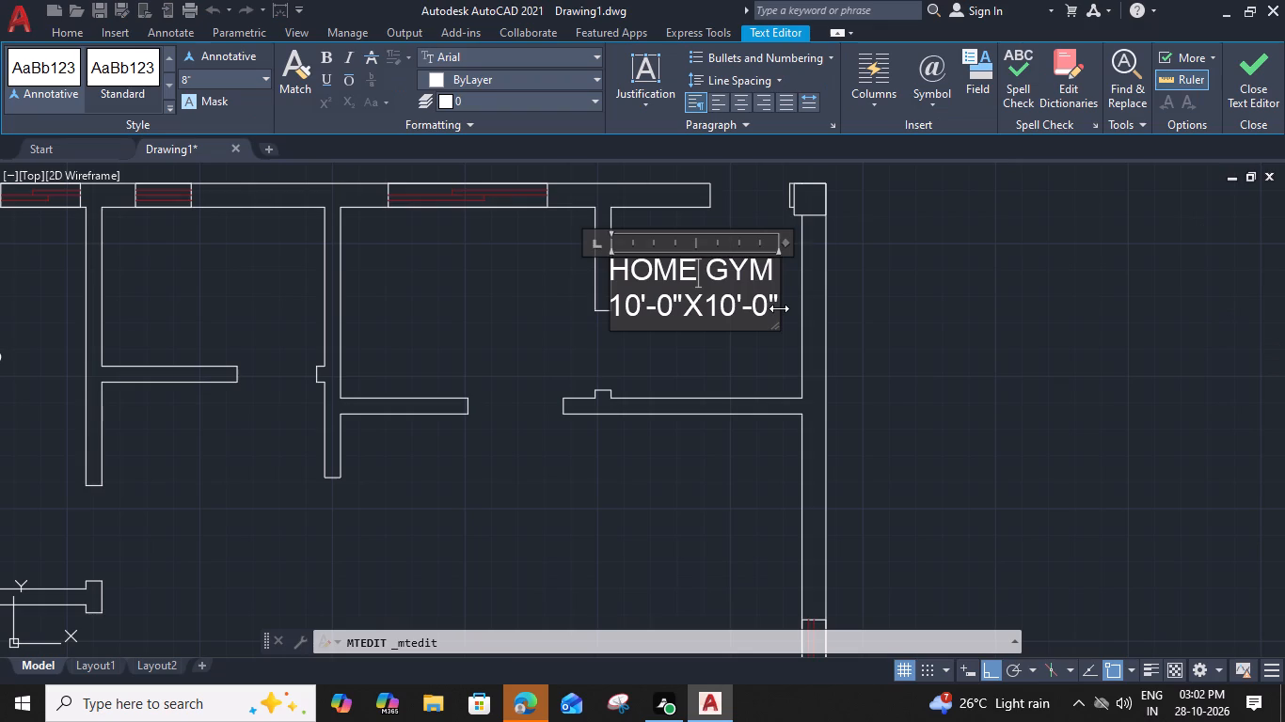
left_click_drag(779, 308, 788, 312)
left_click_drag(780, 307, 592, 249)
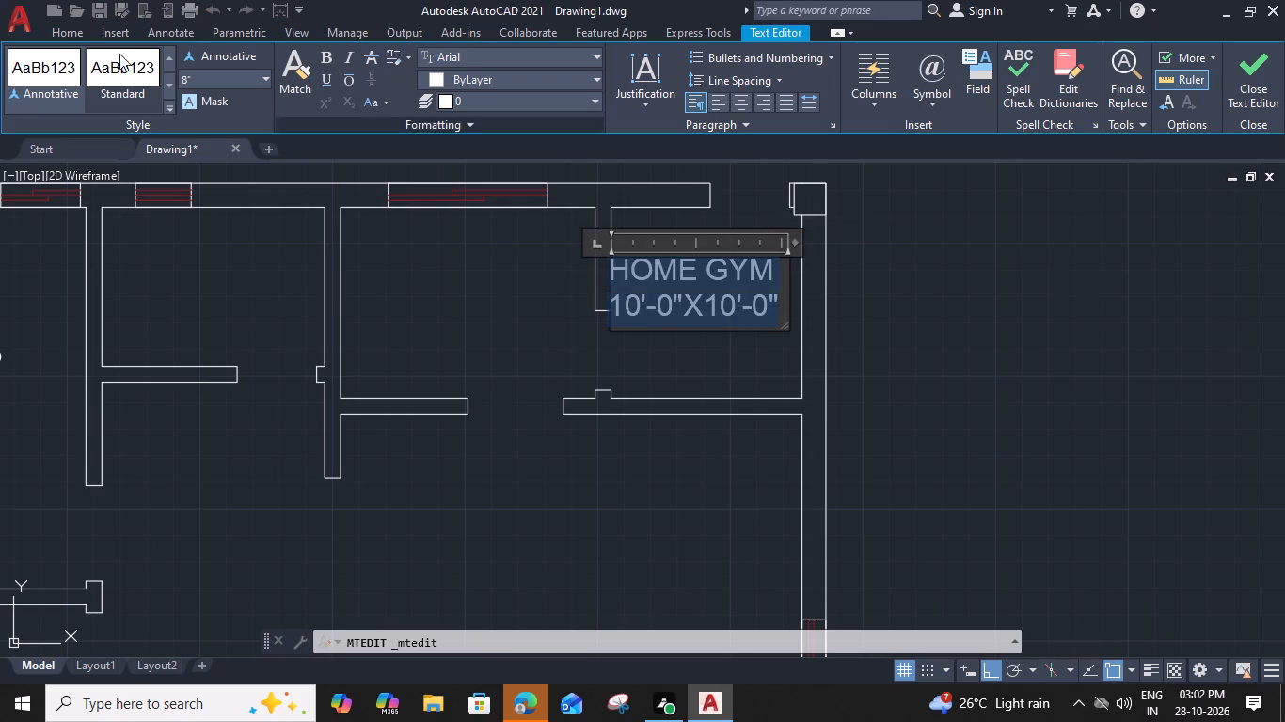
left_click(191, 79)
type("5\"")
key("Return")
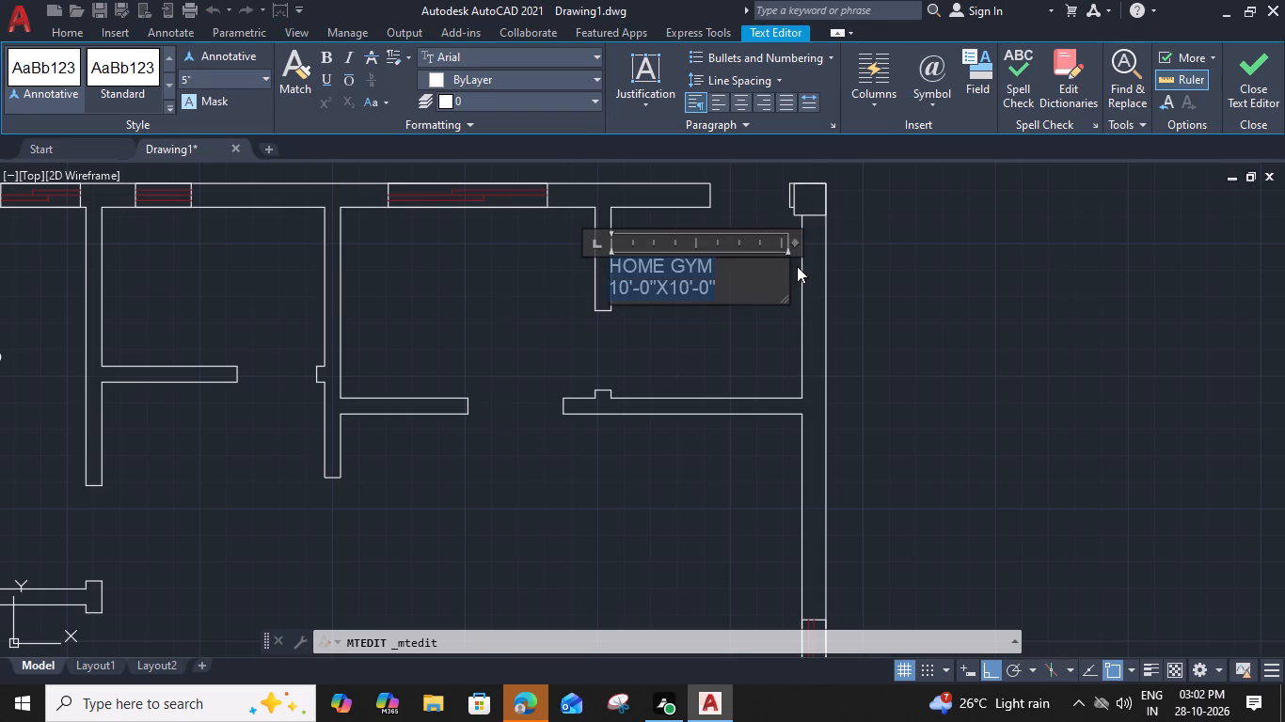
left_click_drag(798, 243, 732, 241)
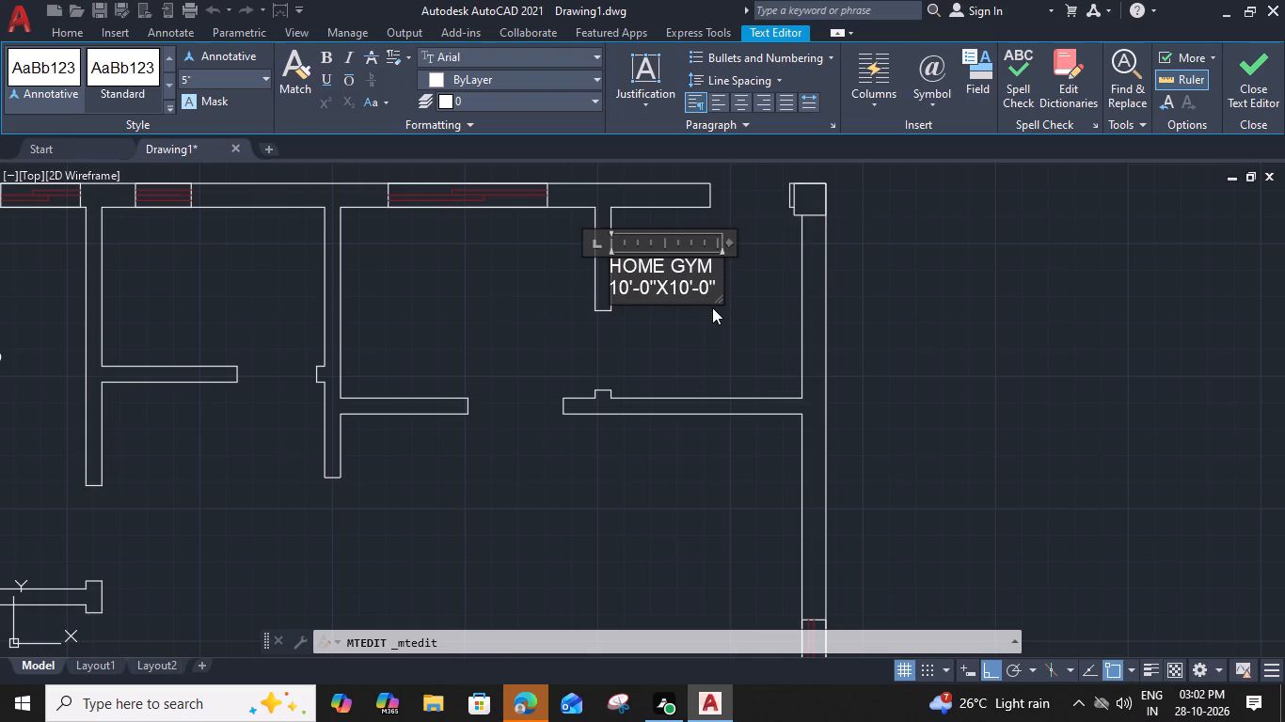
Set the dimensions in the upper-right corner room's label to 6'-0"X6'-0".
middle_click_drag(712, 345, 710, 386)
scroll(717, 353, "up", 3)
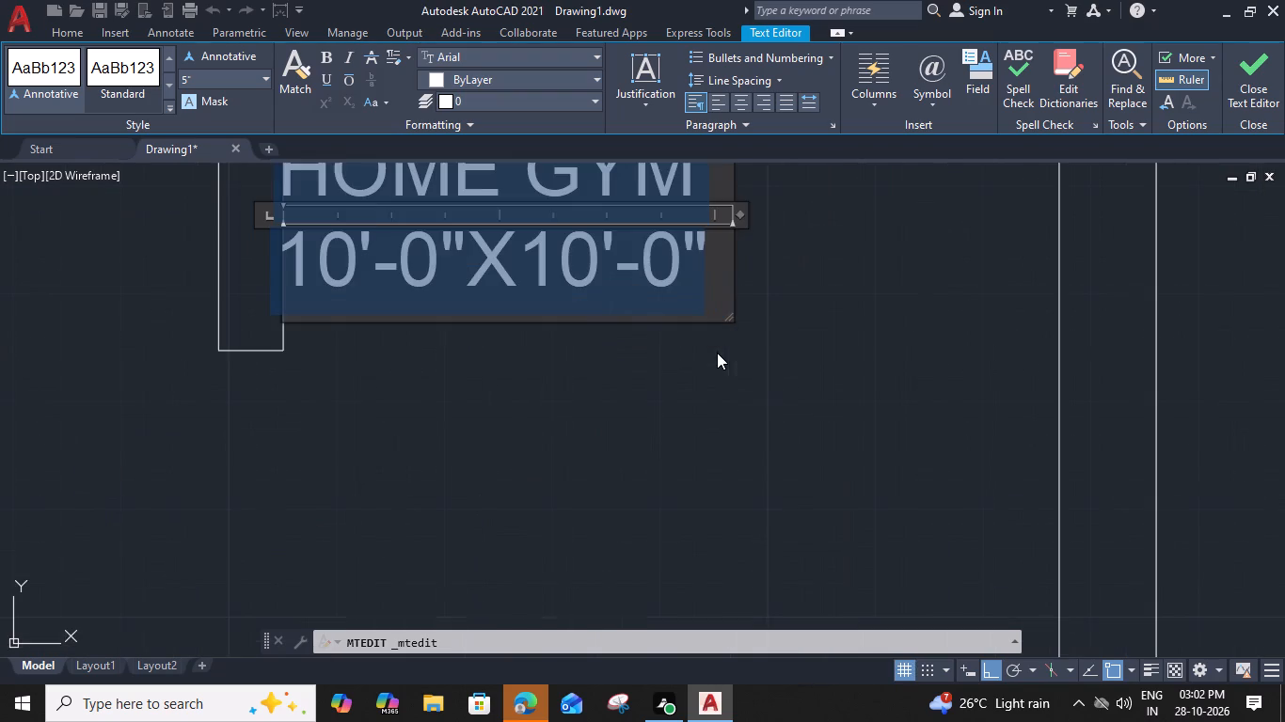
middle_click_drag(668, 350, 807, 538)
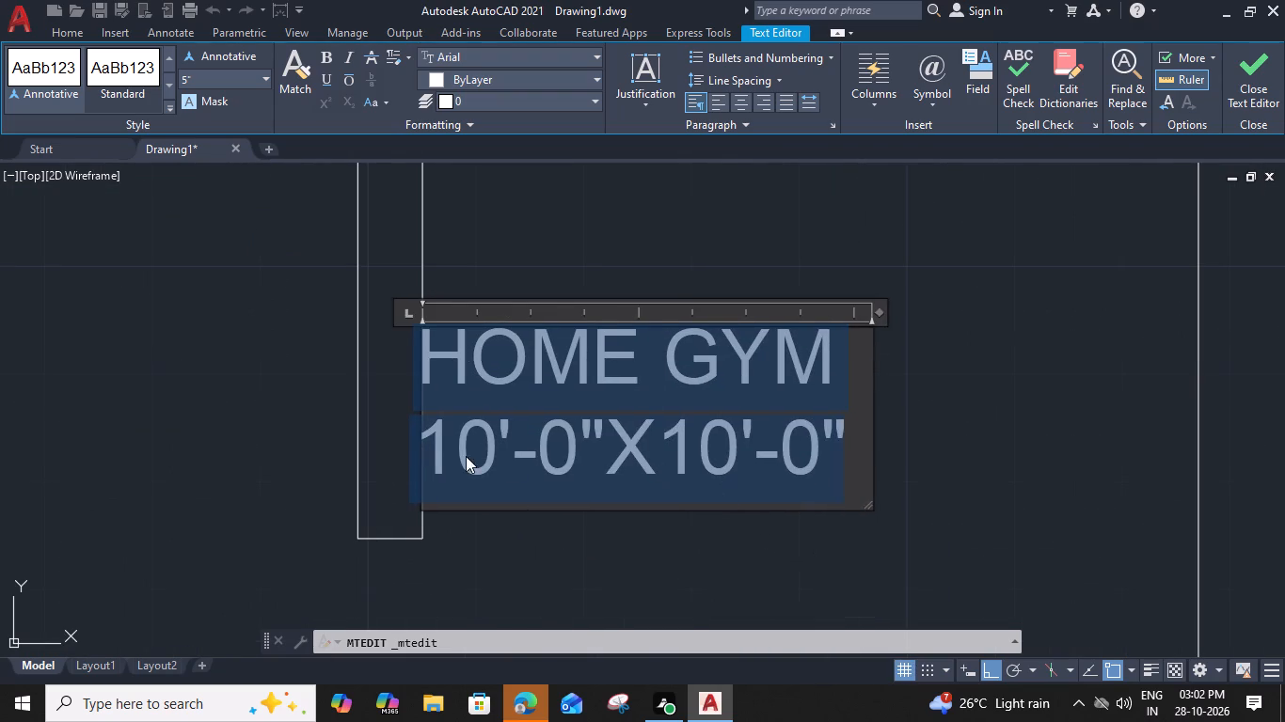
left_click(496, 442)
left_click_drag(496, 443, 373, 447)
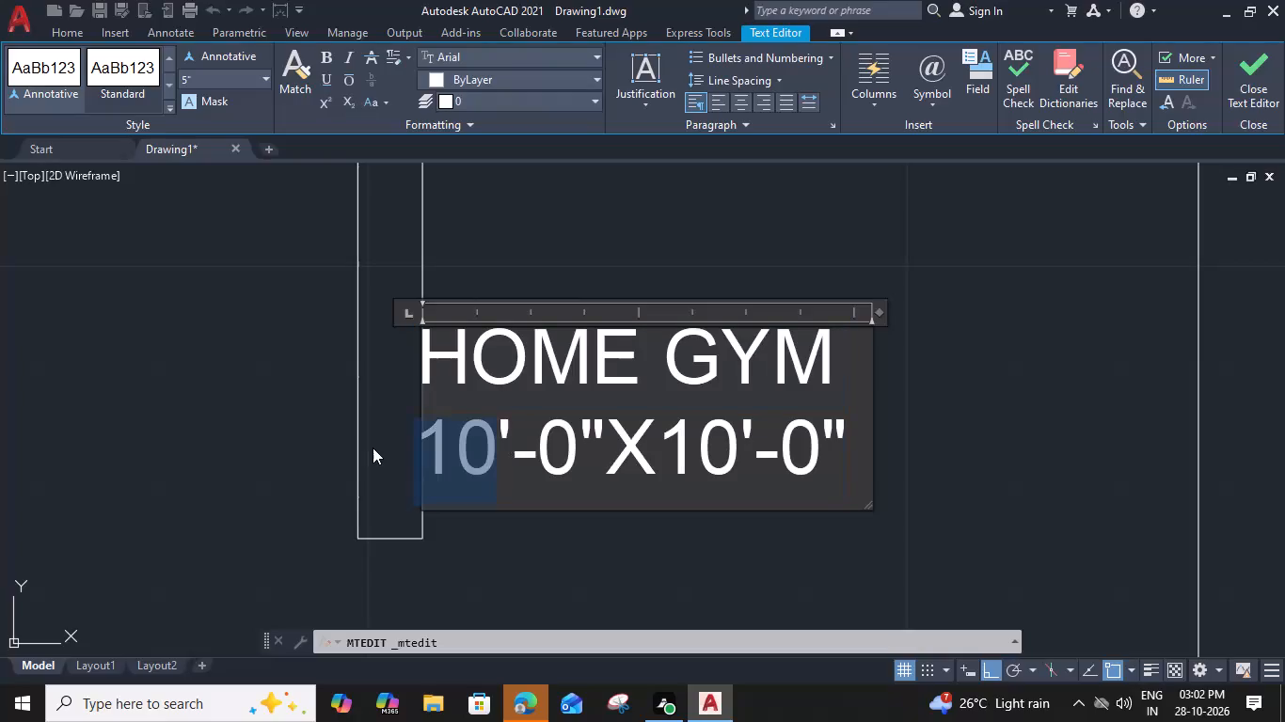
key("6")
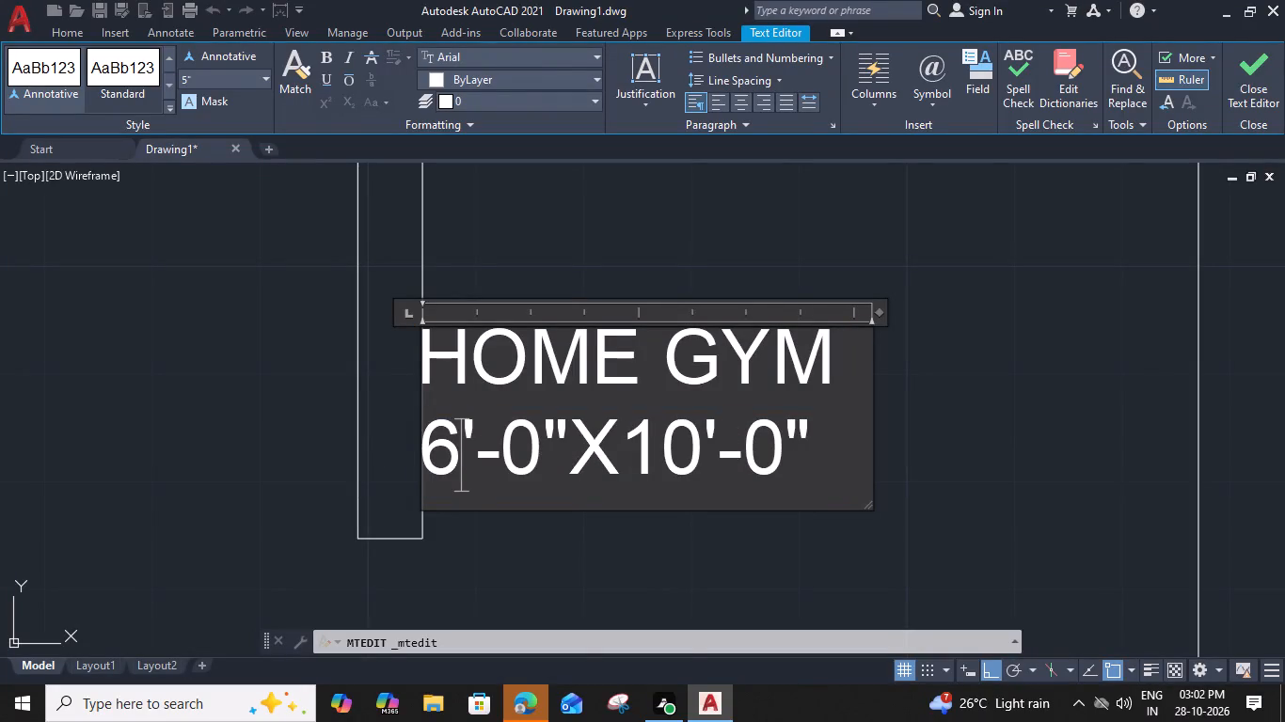
left_click_drag(699, 453, 656, 444)
left_click(657, 444)
left_click_drag(706, 453, 640, 440)
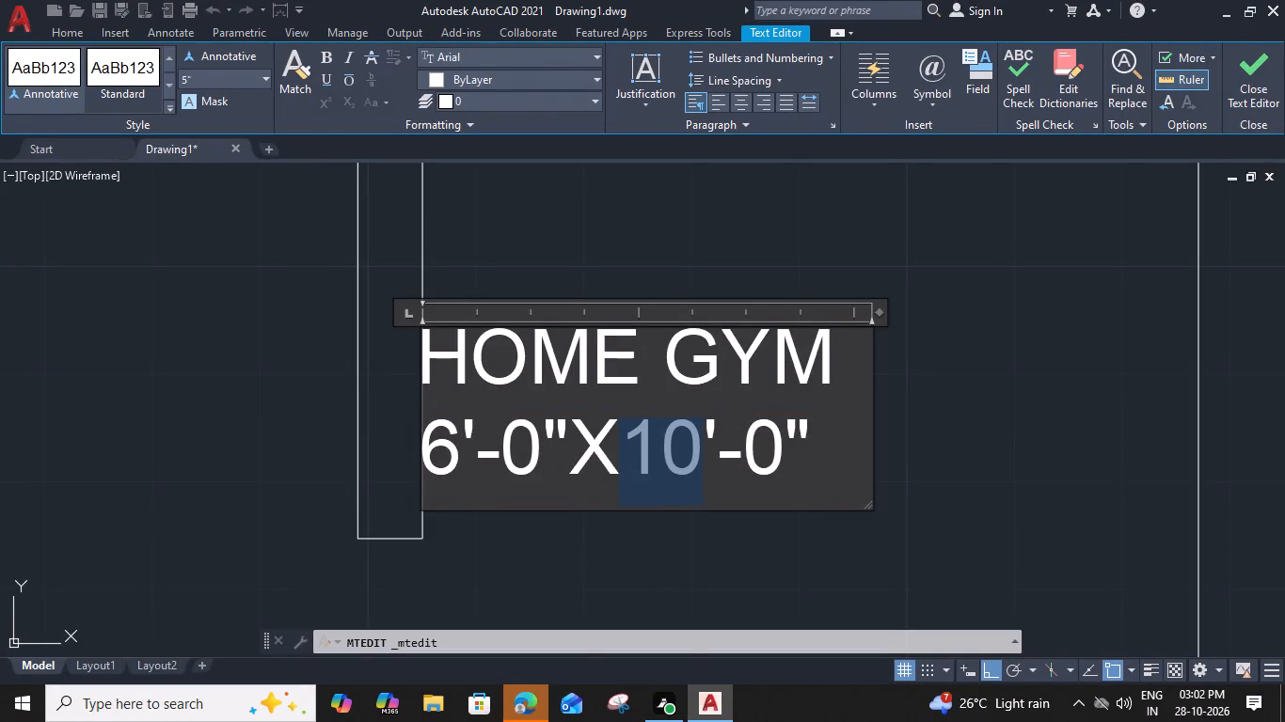
left_click_drag(640, 440, 637, 440)
key("6")
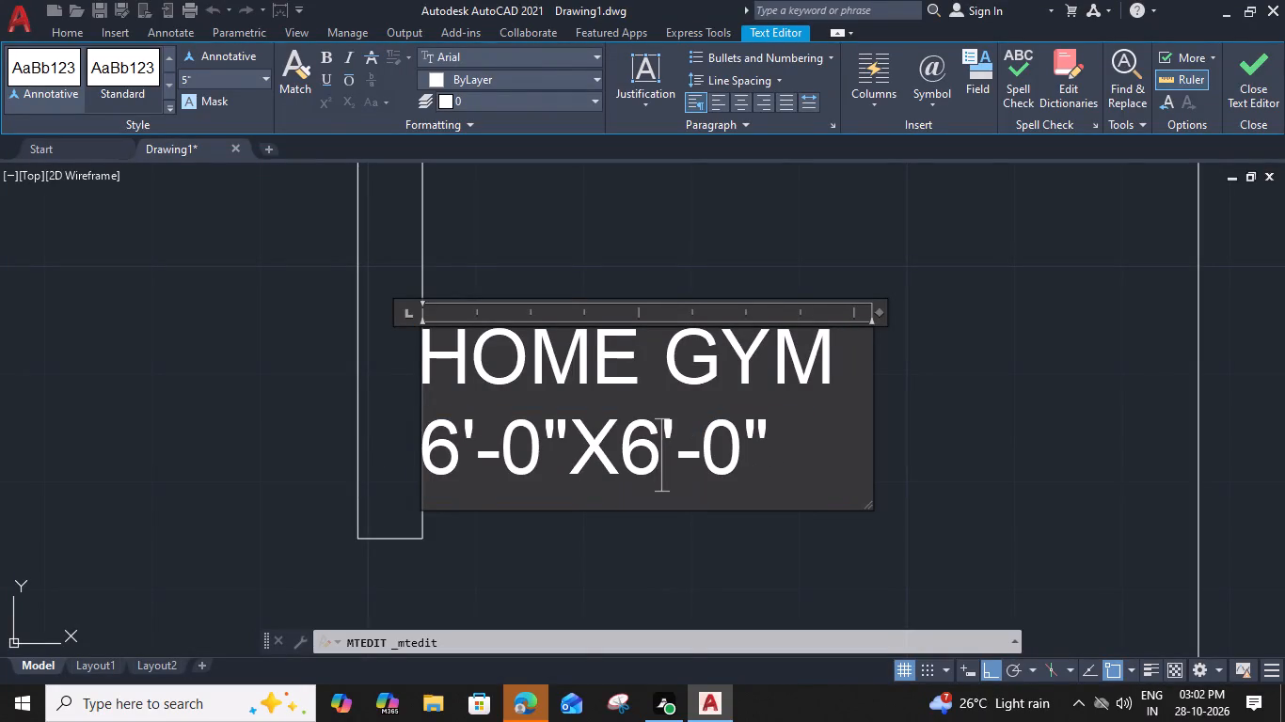
Change the corner room label's name to UTILITY, narrow its text box, and indent the name two spaces to centre it.
left_click_drag(842, 364, 399, 359)
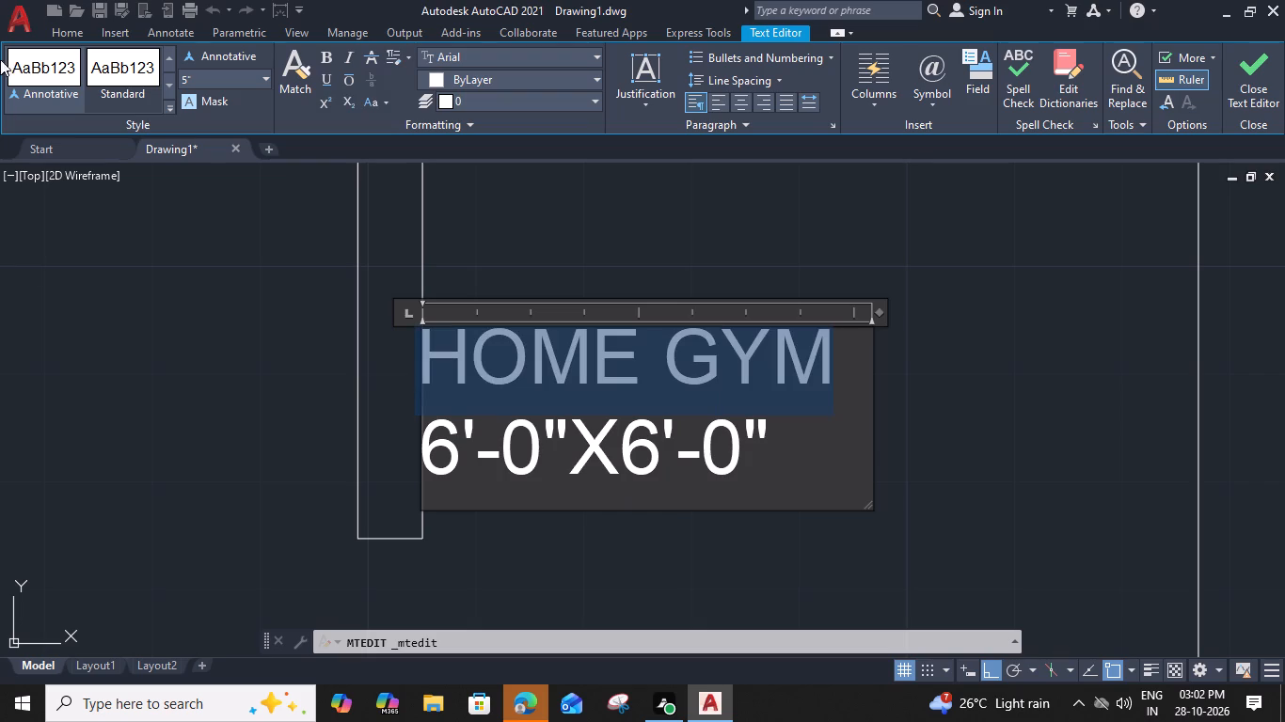
type("UT")
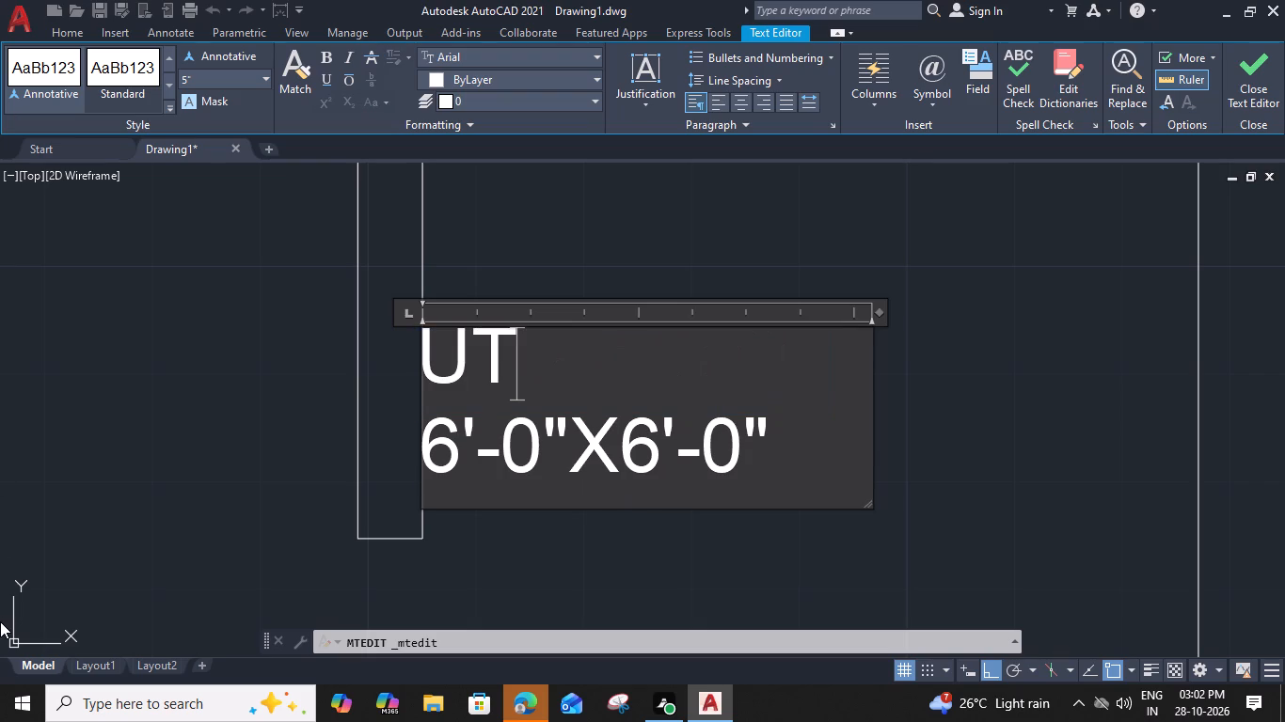
type("ILI")
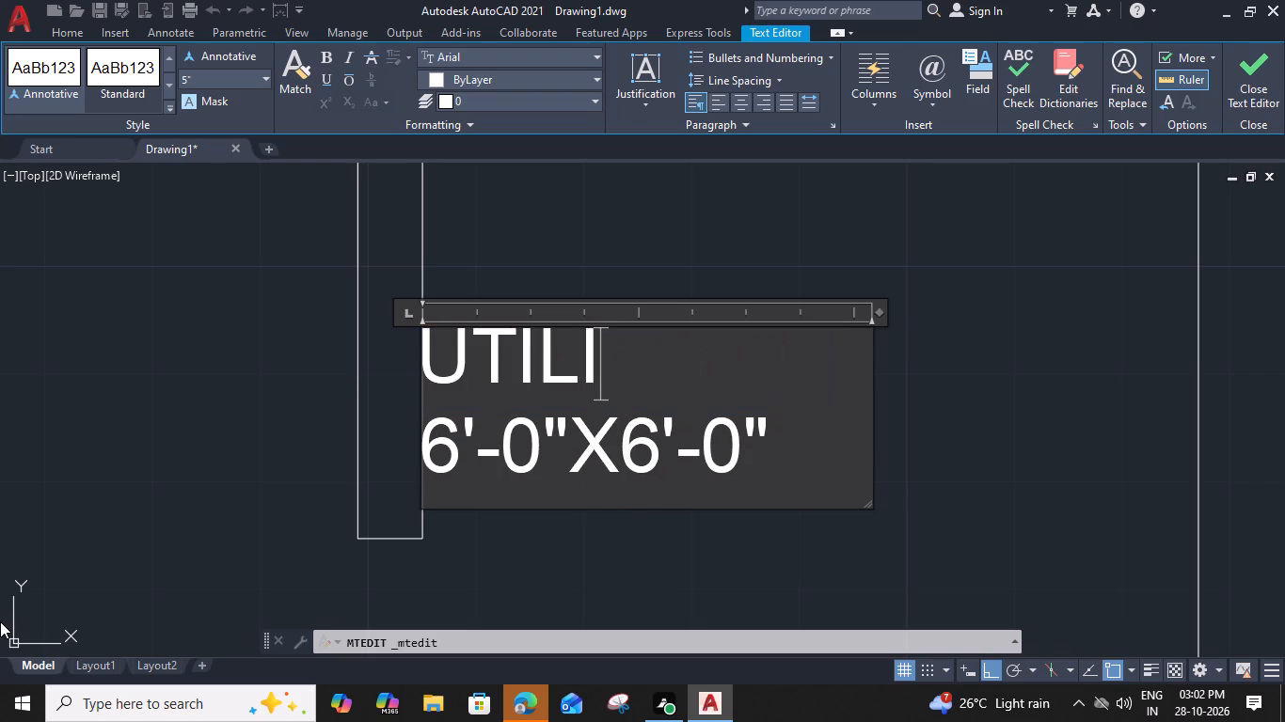
type("TY")
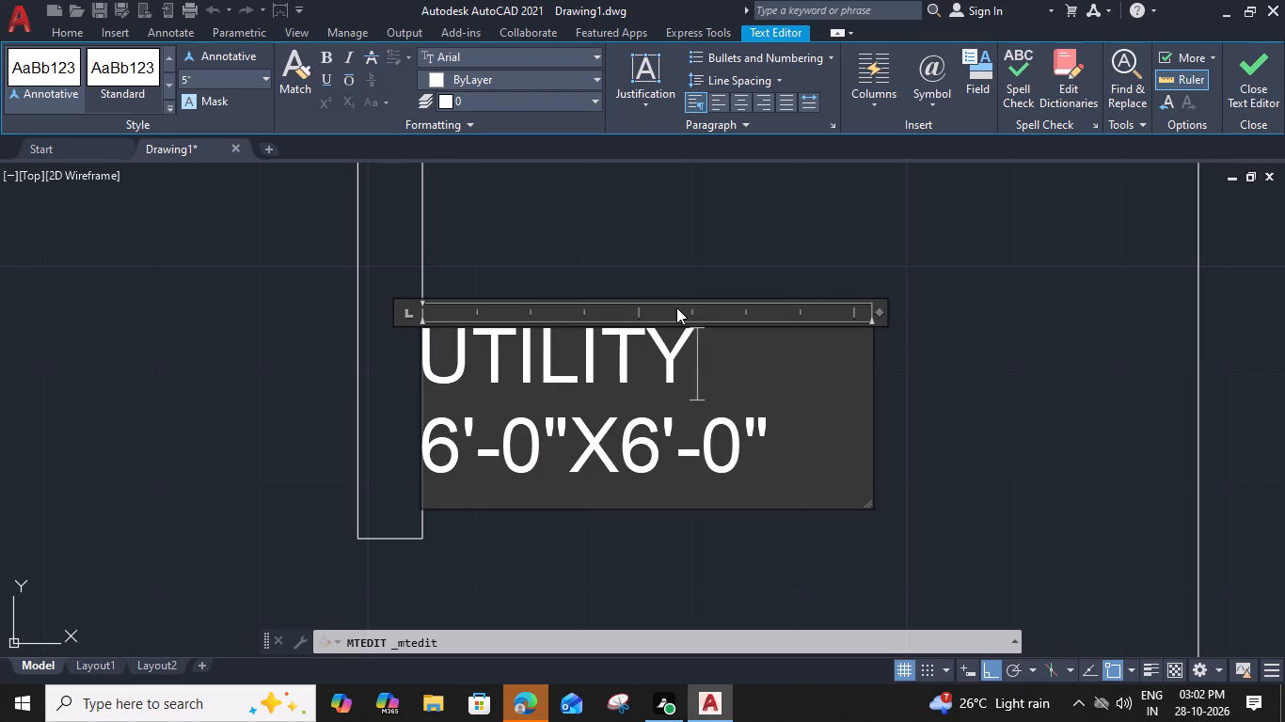
left_click_drag(880, 314, 780, 319)
left_click(420, 353)
key("space")
key("space")
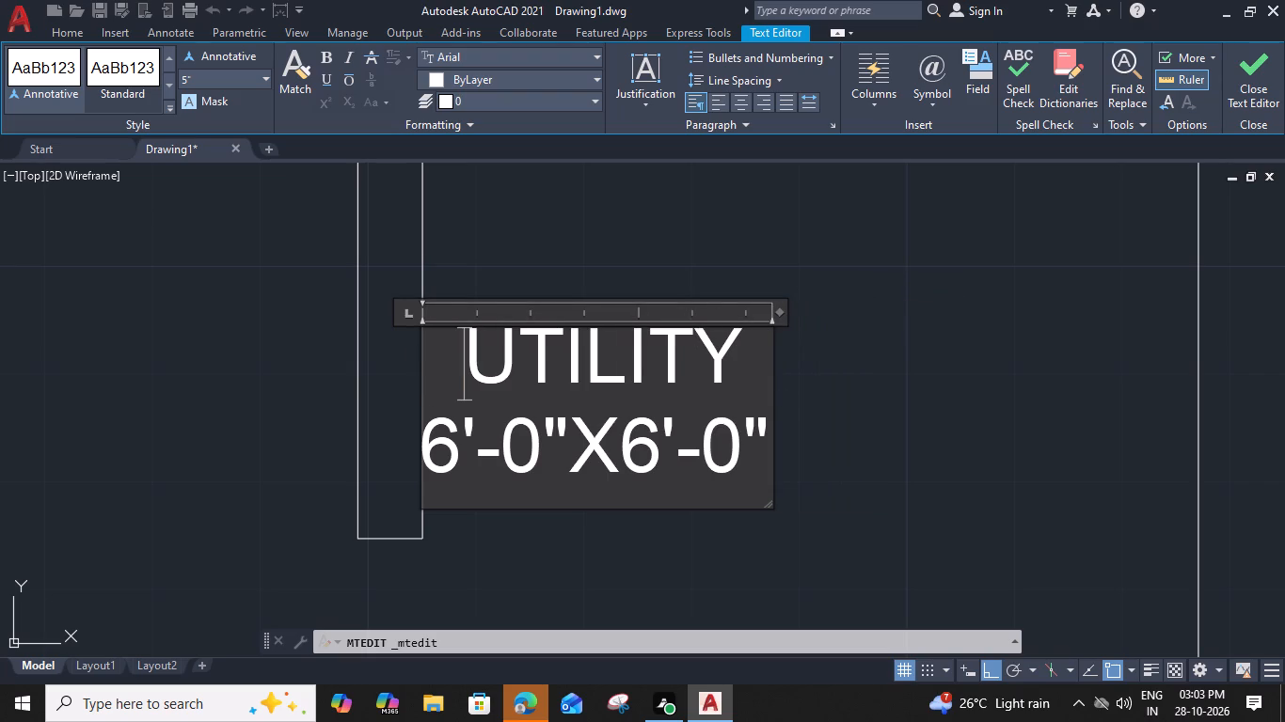
left_click(829, 386)
Move the UTILITY label horizontally to the right, off the partition wall and into the middle of its room.
scroll(829, 386, "down", 2)
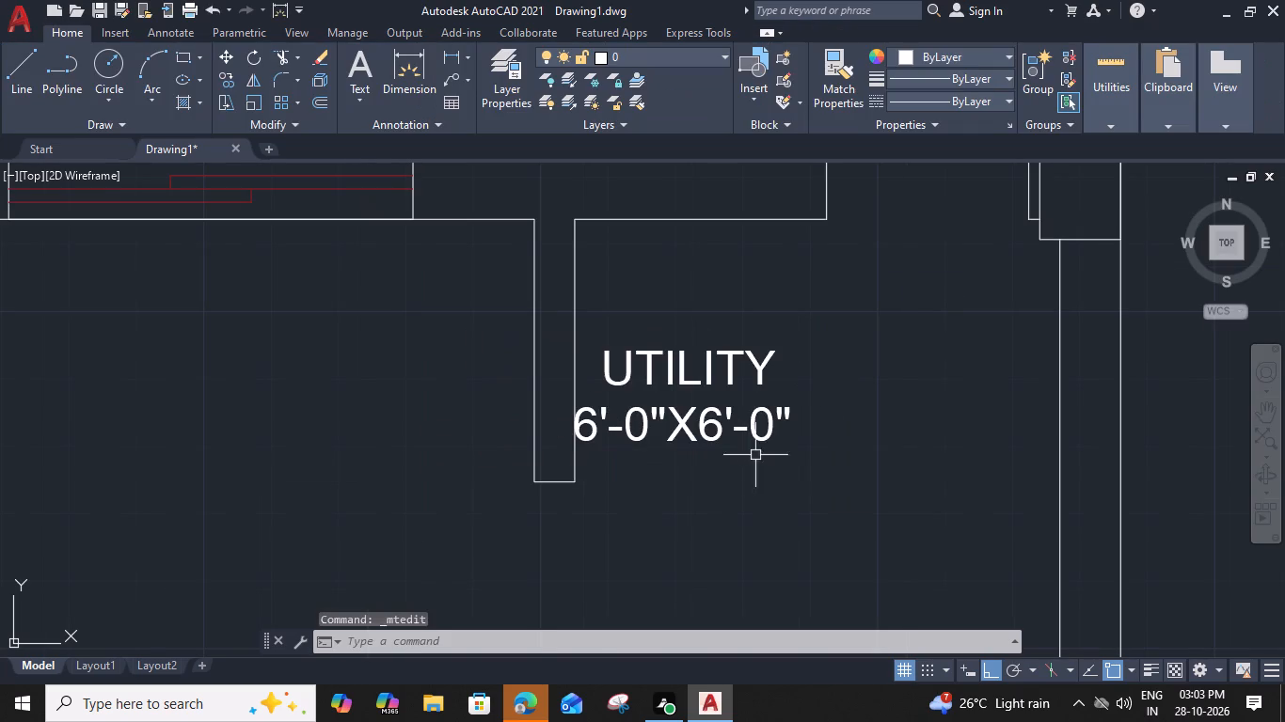
left_click(768, 438)
type("M")
key("space")
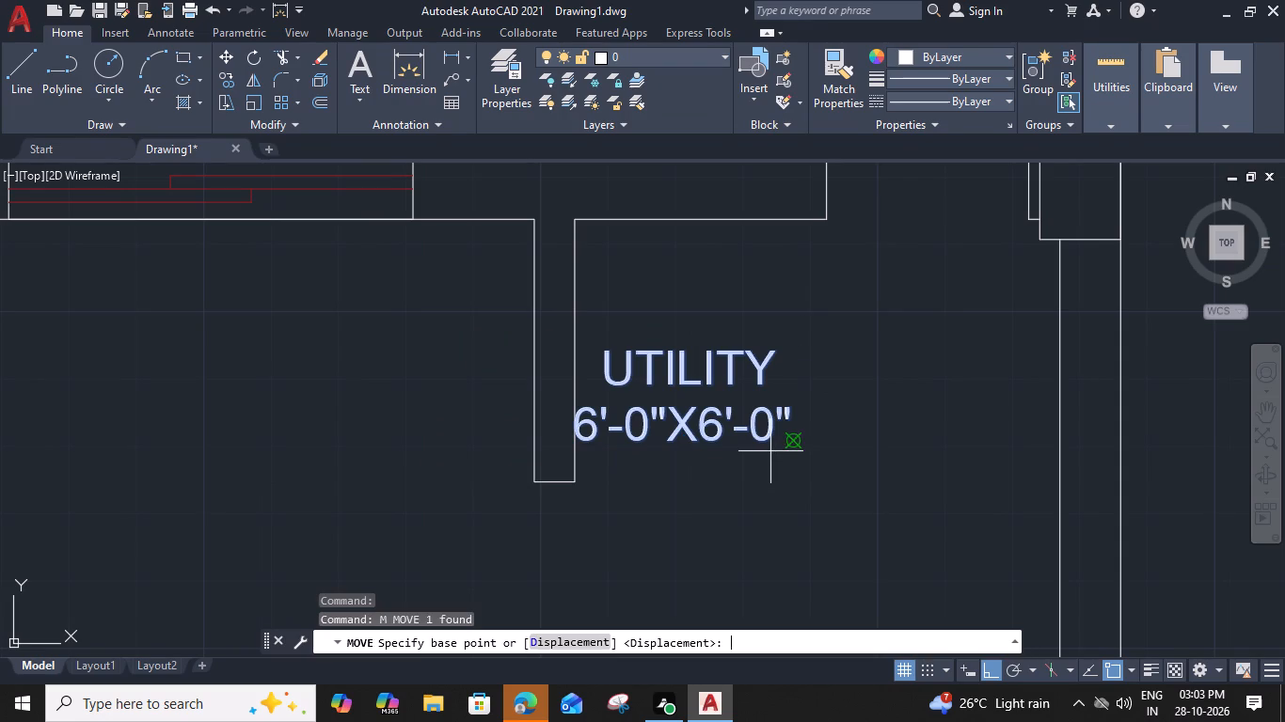
left_click(794, 442)
left_click(944, 440)
scroll(764, 452, "down", 2)
middle_click_drag(730, 479, 732, 477)
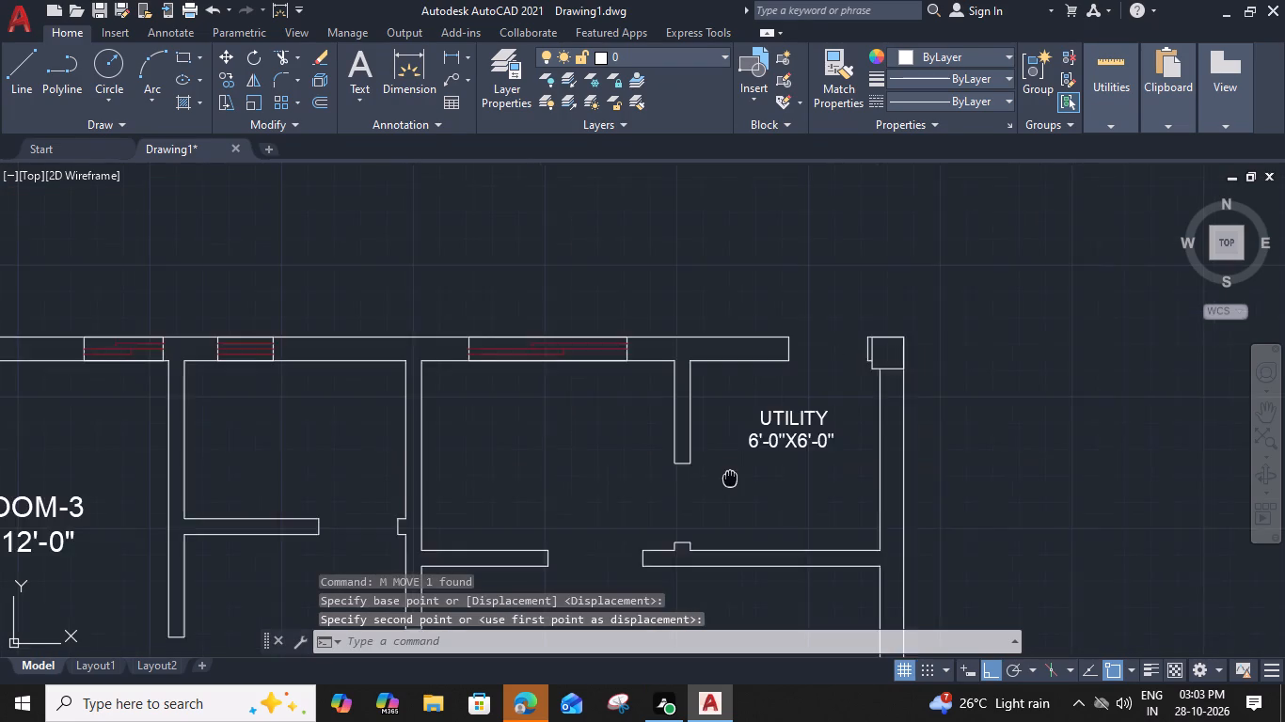
Copy the UTILITY label horizontally into the small room directly beside BEDROOM-3.
middle_click_drag(732, 477, 786, 432)
left_click(808, 394)
type("CO")
key("space")
left_click(807, 406)
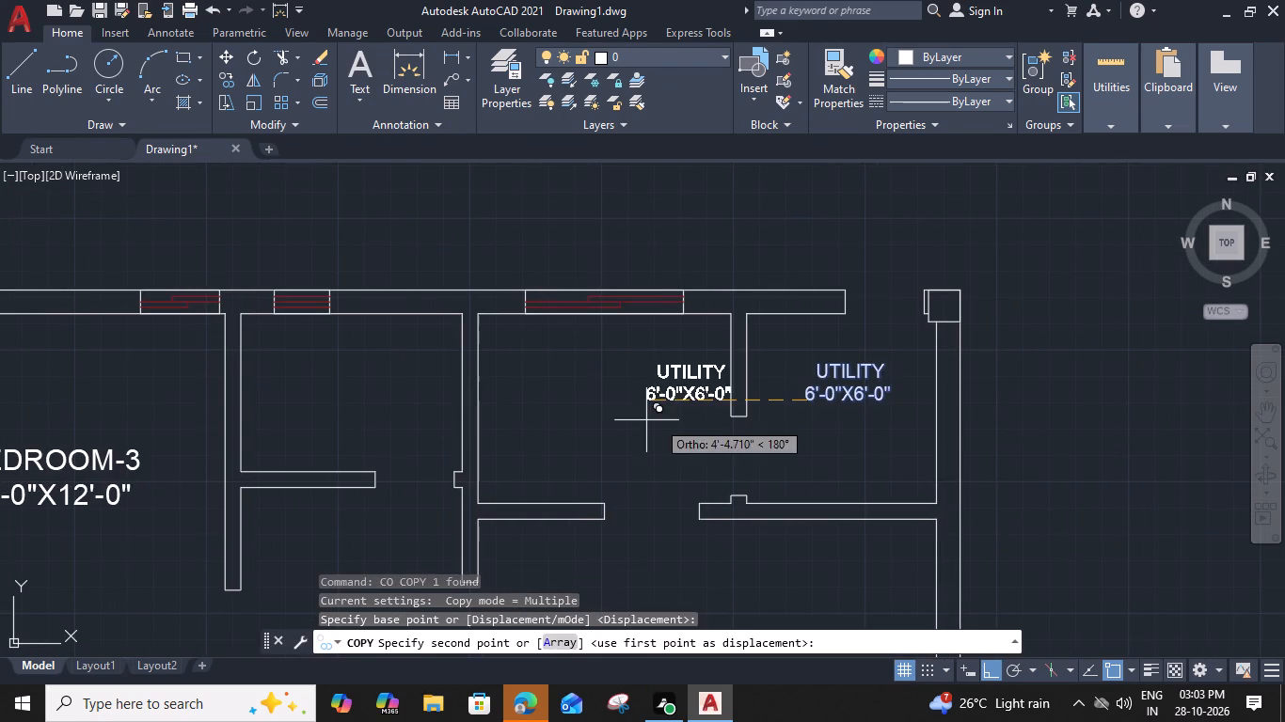
left_click(287, 396)
key("Escape")
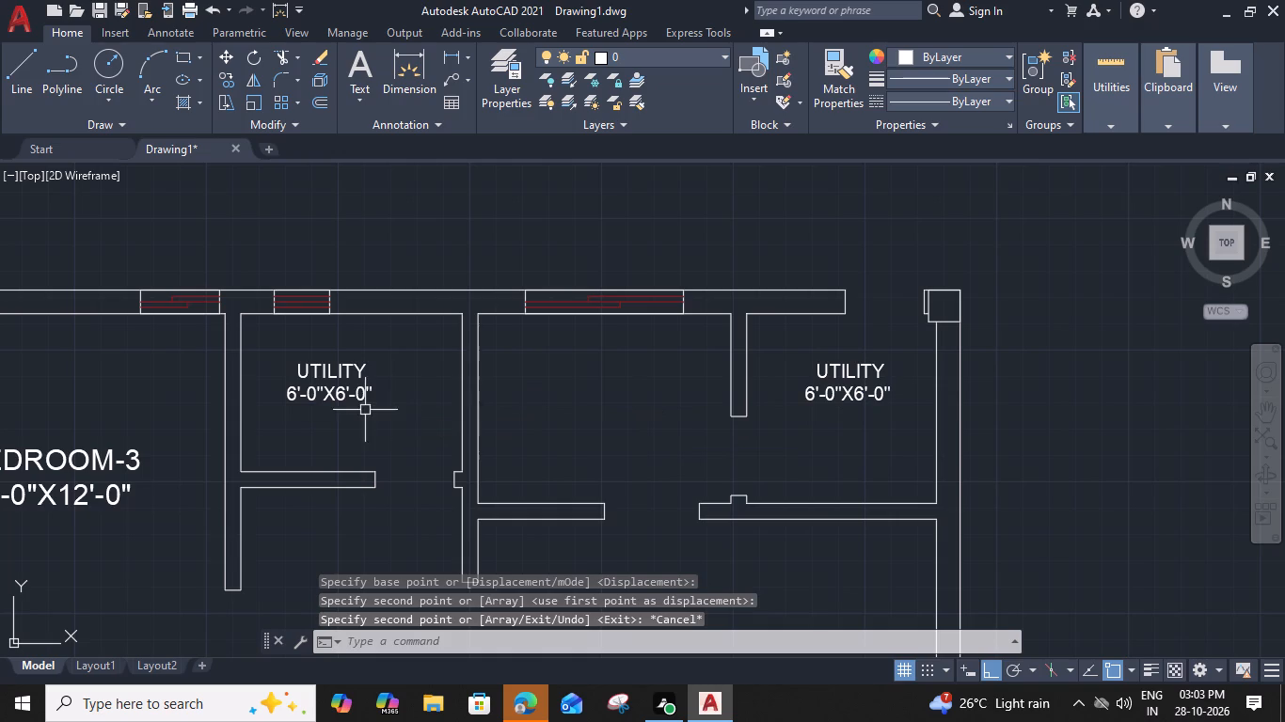
Copy the new UTILITY label horizontally into the middle room, between the two rooms already holding UTILITY labels.
left_click(355, 396)
key("c")
type("O")
key("space")
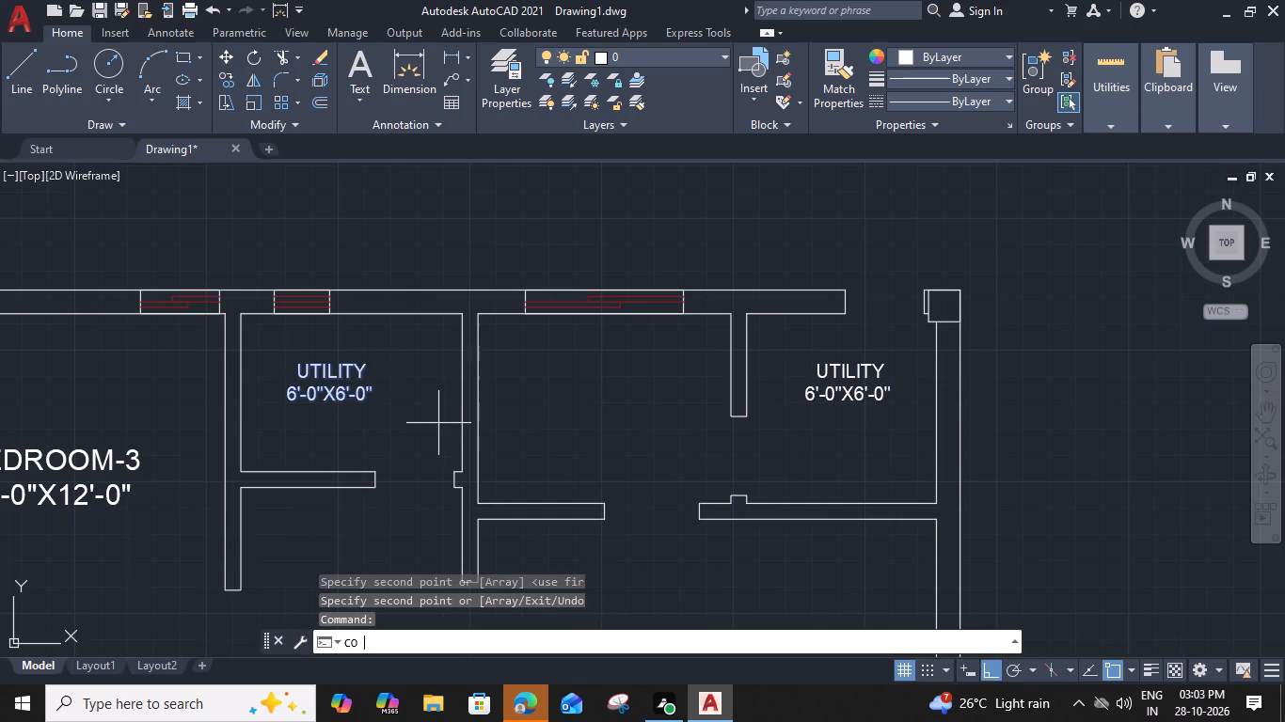
left_click(373, 400)
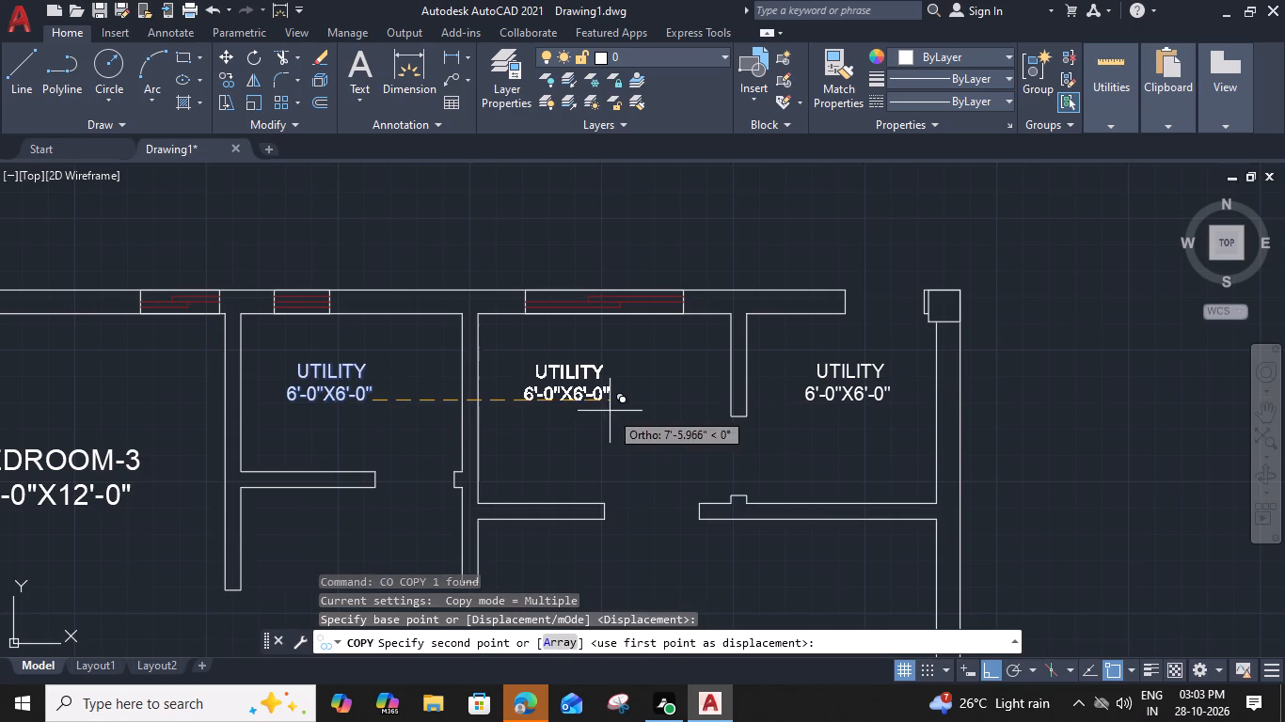
left_click(641, 416)
key("Escape")
Set the middle room label's text height to 8" and widen its text box to fit.
double_click(612, 395)
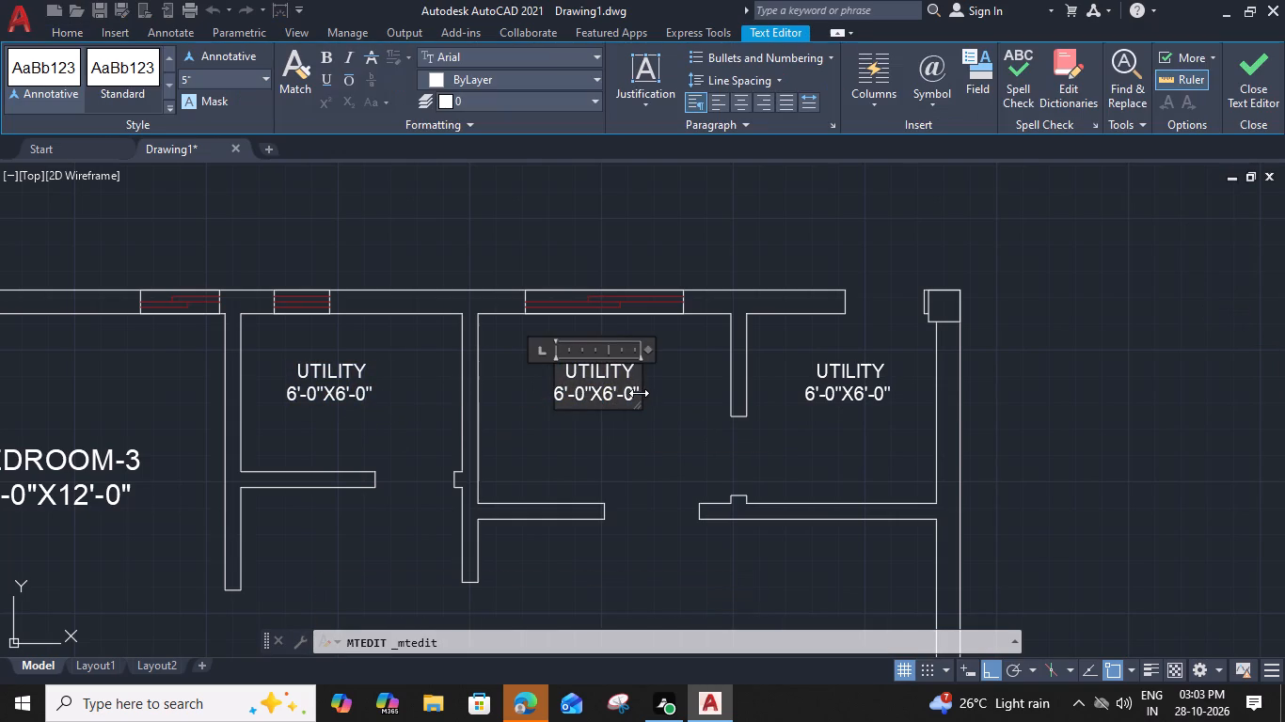
left_click_drag(639, 393, 674, 398)
left_click_drag(644, 390, 509, 398)
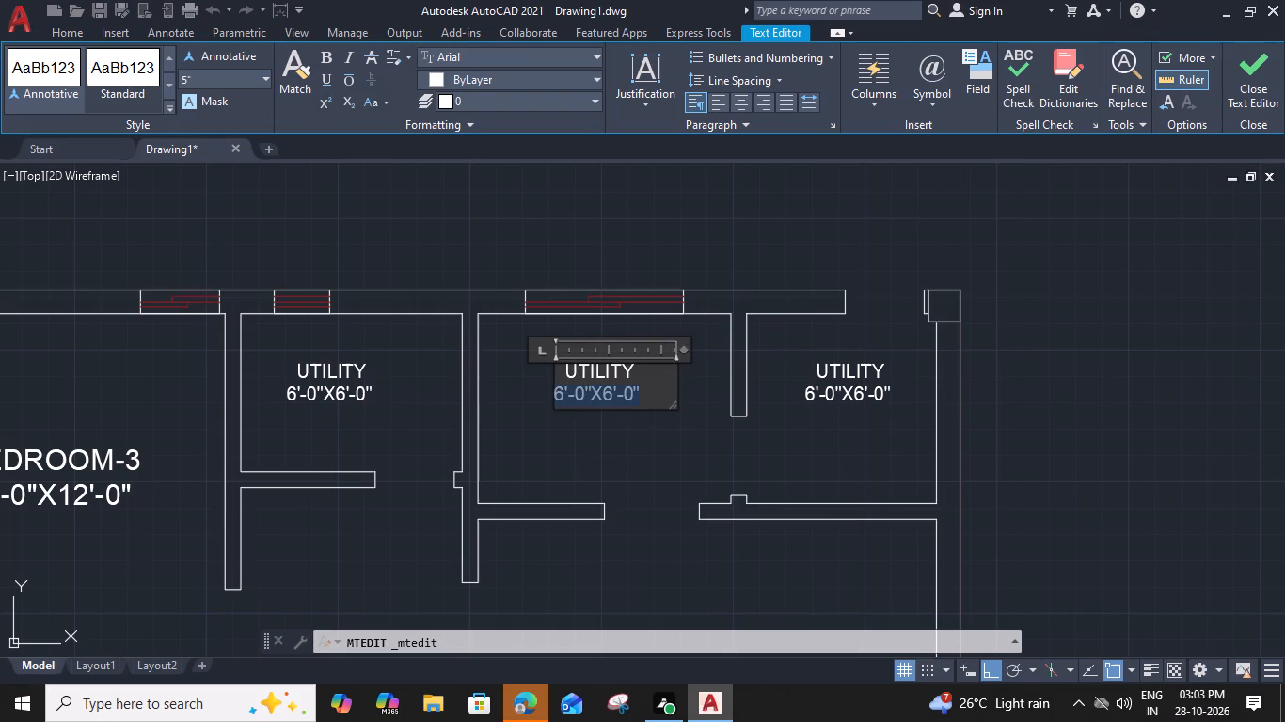
left_click_drag(509, 398, 505, 358)
left_click(186, 75)
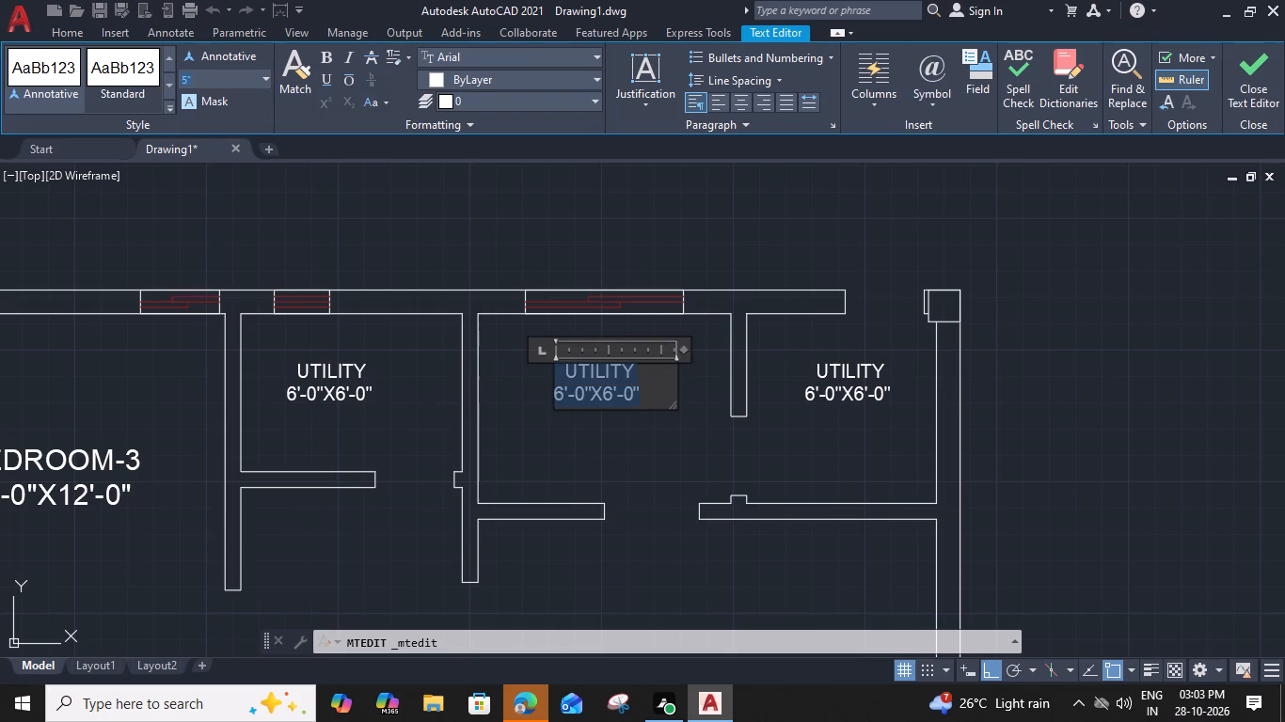
type("8\"")
key("Return")
left_click_drag(683, 347, 716, 351)
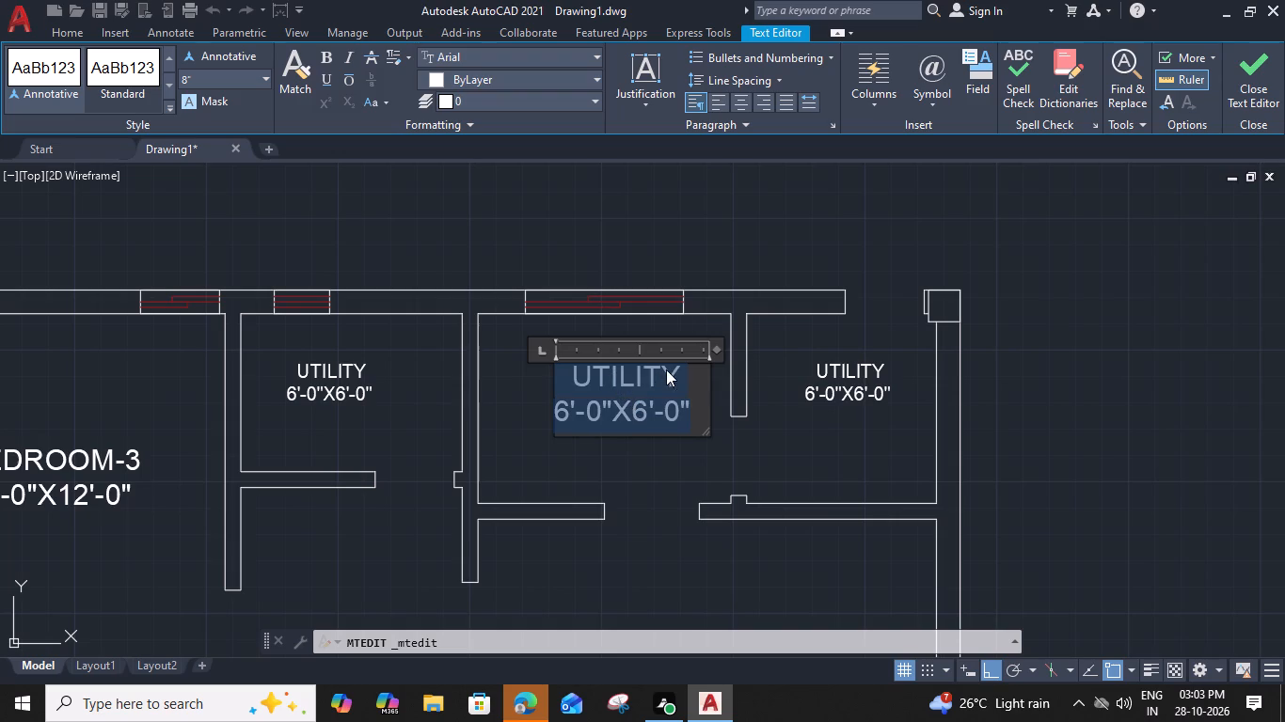
Set the dimensions in the middle room's label to 8'-0"X6'-0".
left_click(569, 411)
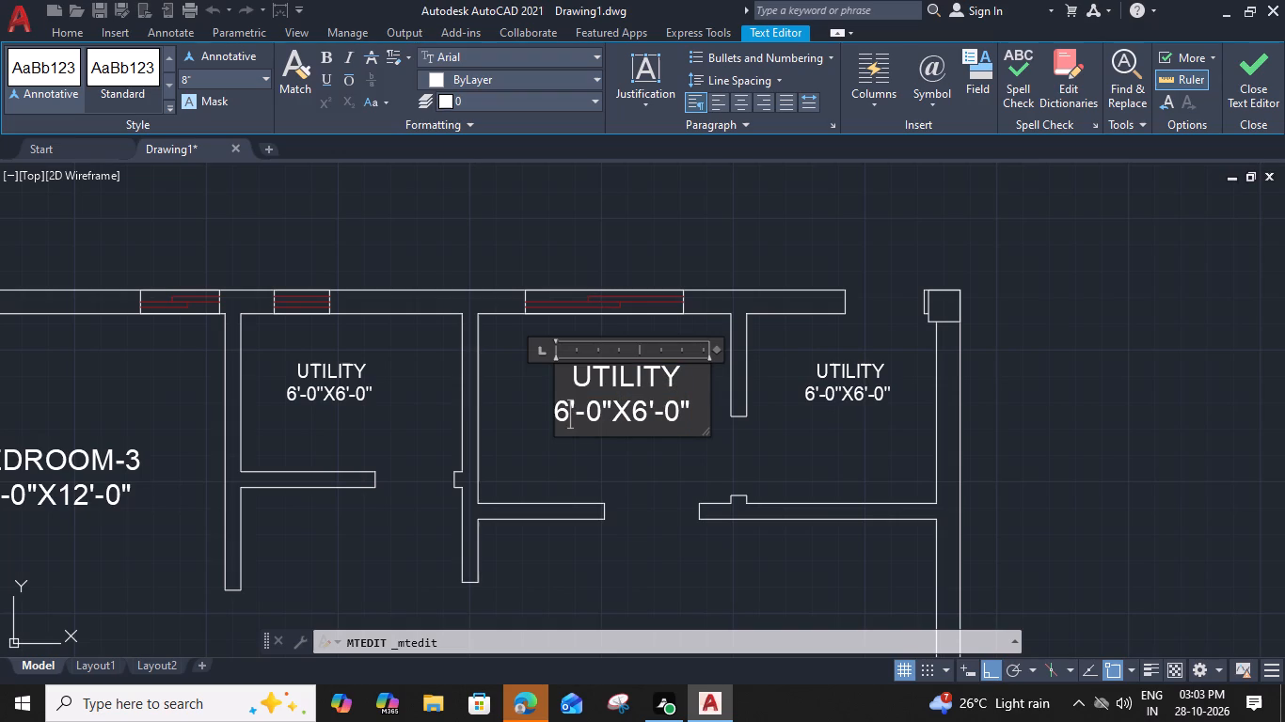
left_click_drag(569, 411, 544, 404)
key("8")
Change the middle room label's name to WET KITCHEN and widen its text box so the name fits on one line.
left_click_drag(682, 379, 504, 374)
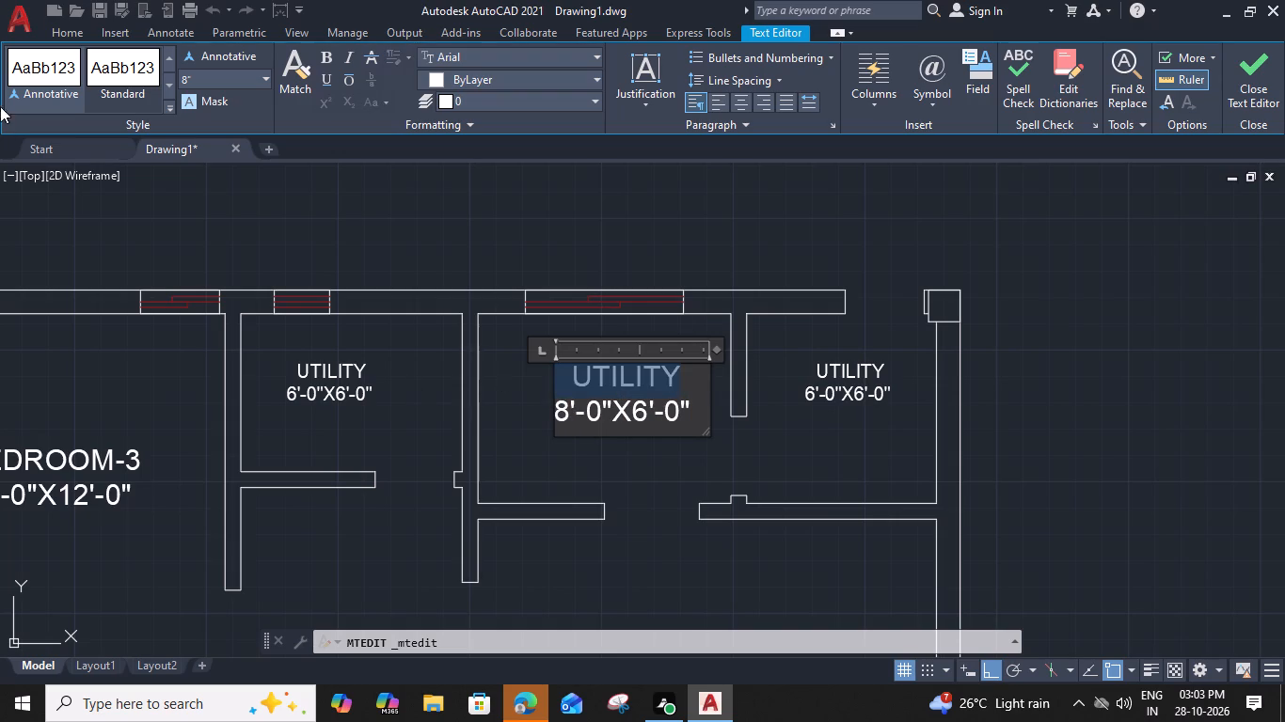
type("WET")
key("space")
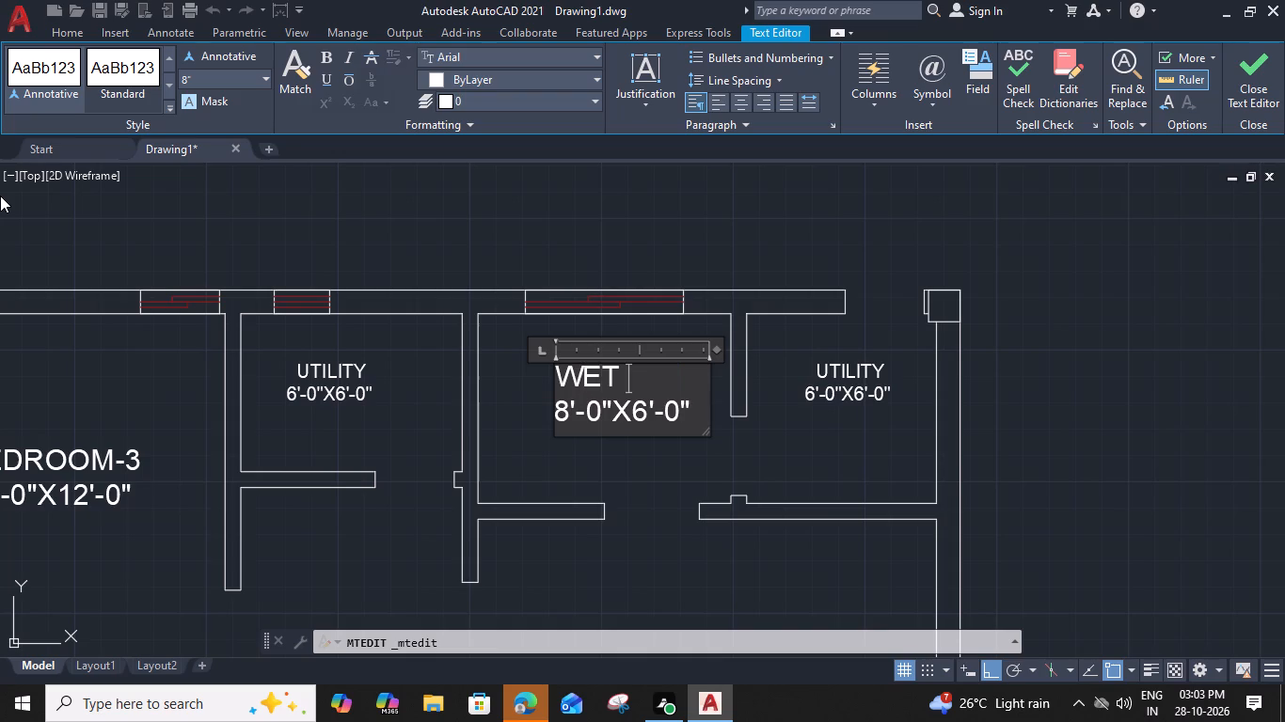
type("KITCHEM")
key("BackSpace")
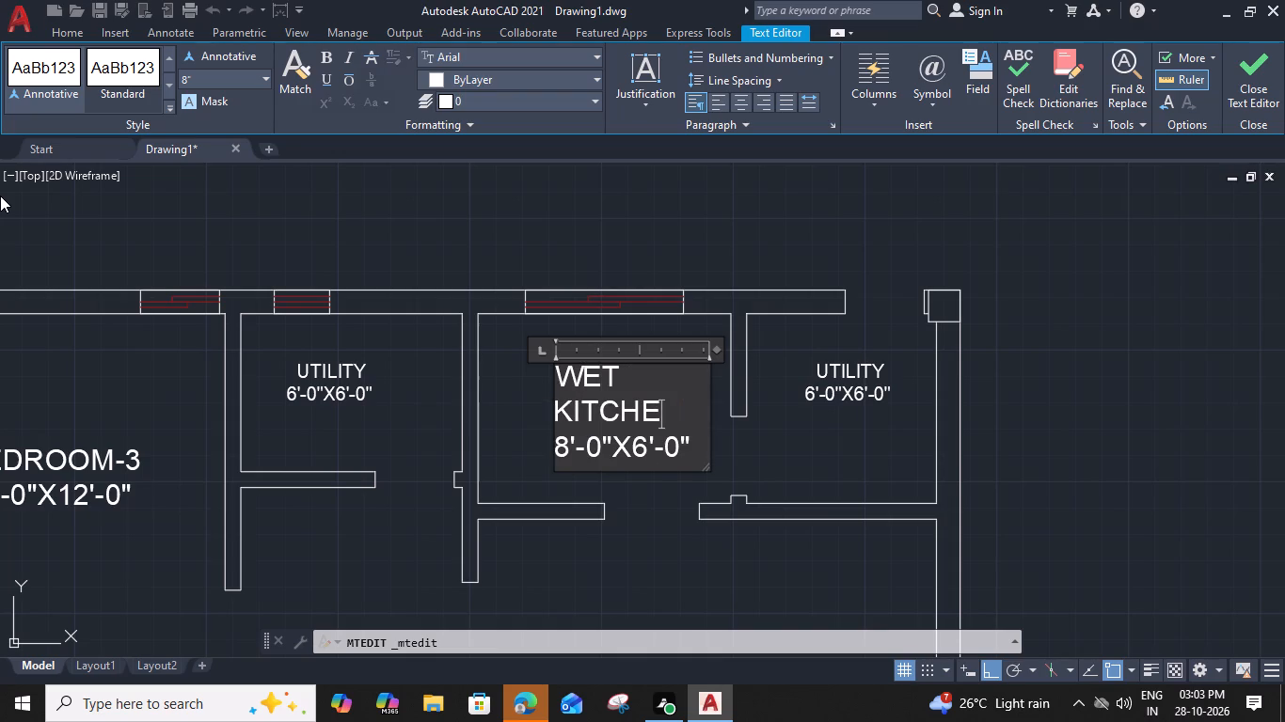
key("n")
left_click_drag(717, 349, 759, 350)
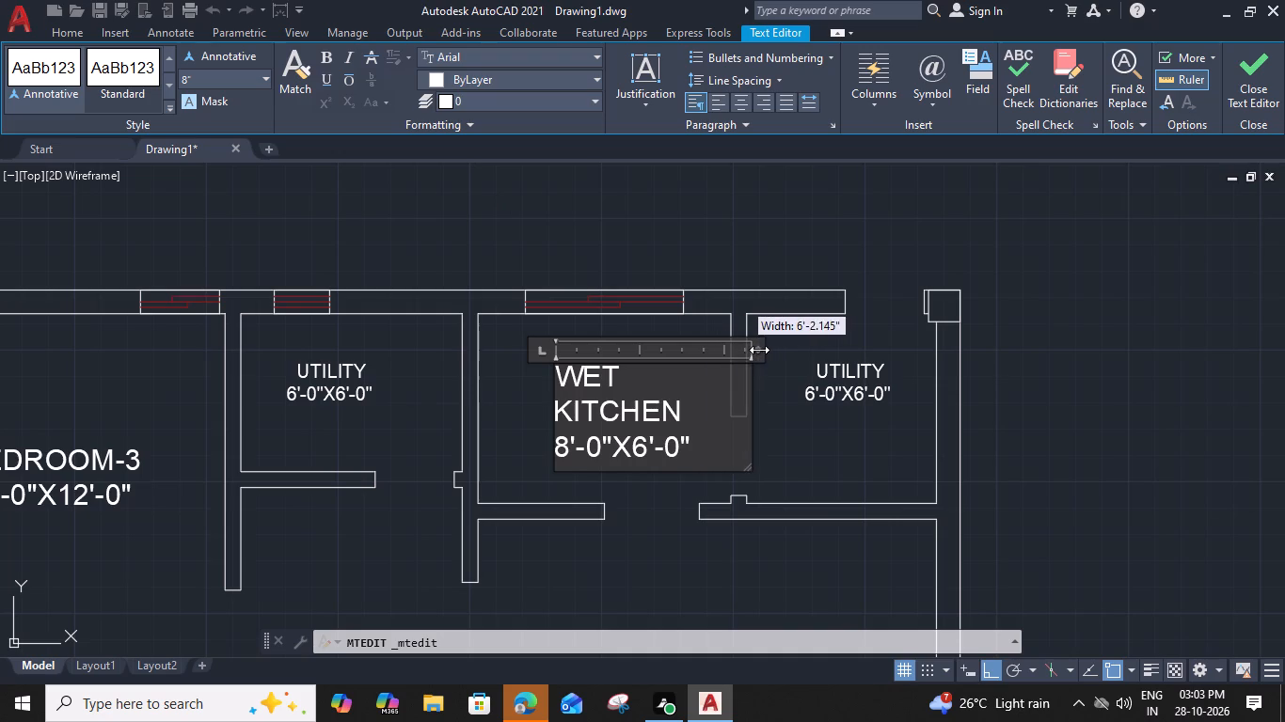
left_click_drag(759, 350, 765, 351)
Indent the dimensions line four spaces to centre it under WET KITCHEN, and finish editing the label.
left_click(561, 408)
key("space")
key("space")
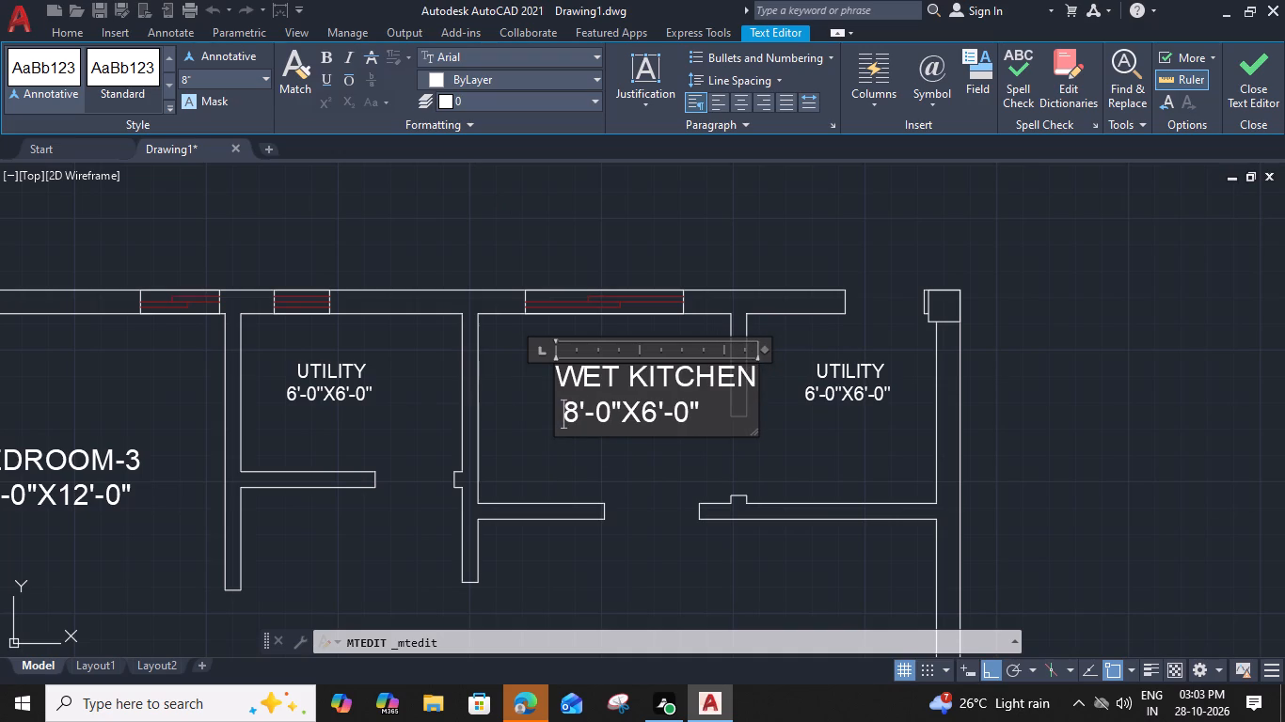
key("space")
key("space")
left_click(636, 452)
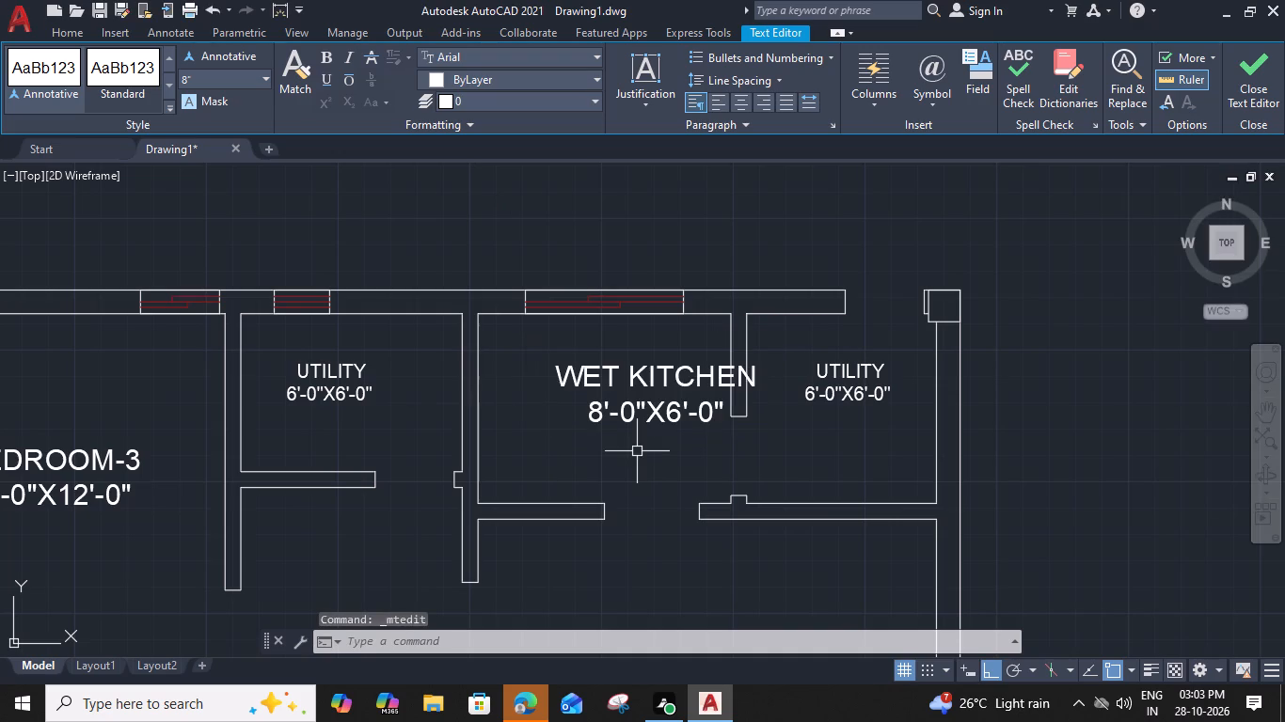
Move the WET KITCHEN label horizontally to the left, off the partition wall and into the middle of its room.
left_click(561, 374)
type("M")
key("space")
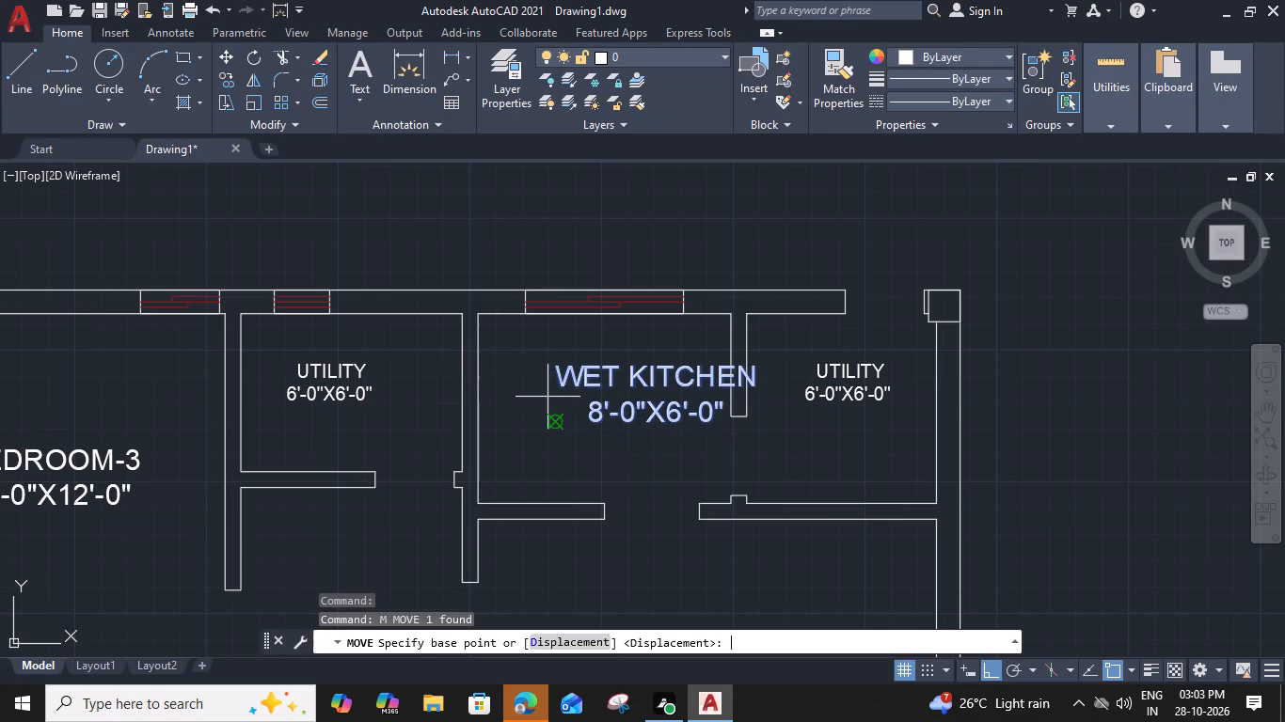
left_click(559, 369)
left_click(514, 369)
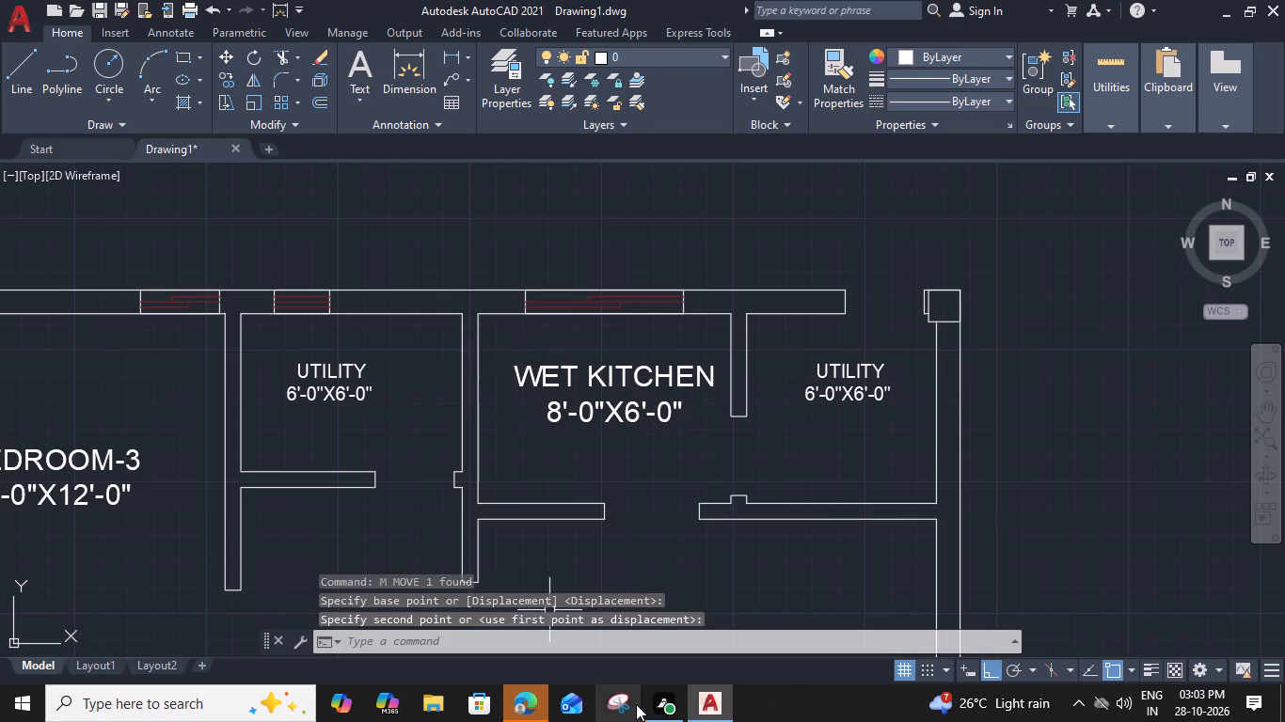
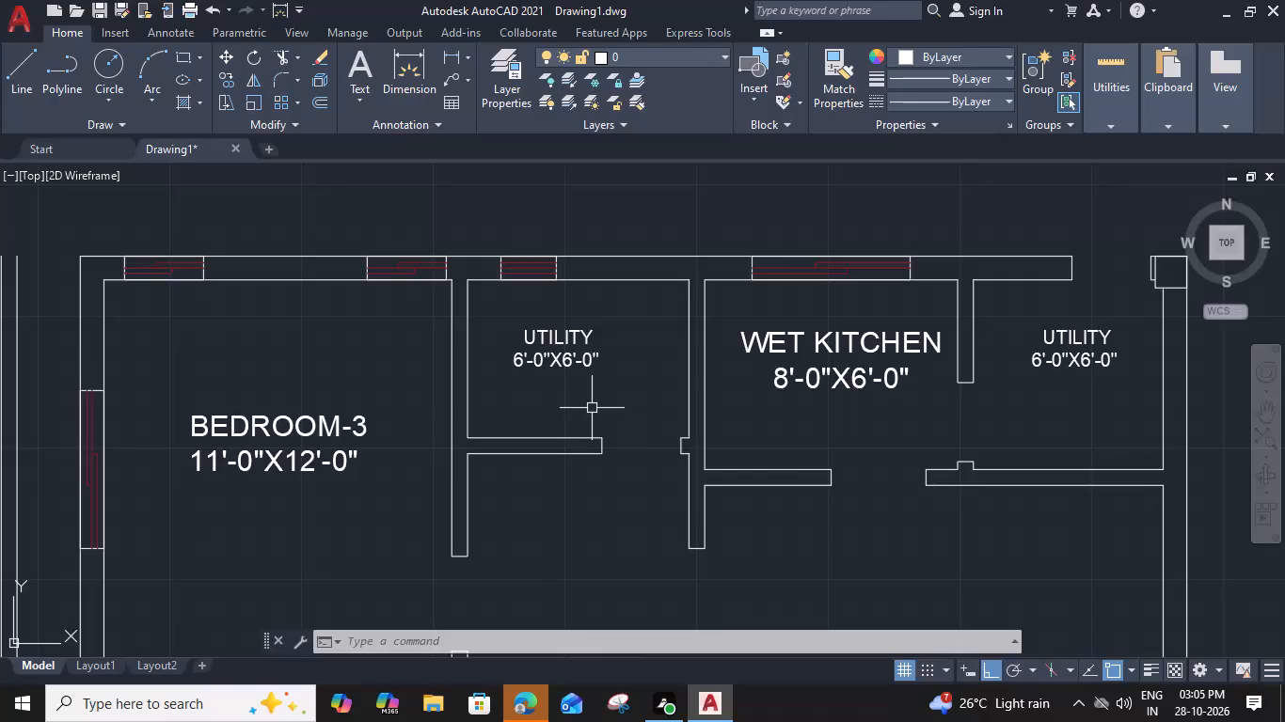
Change the UTILITY label in the room beside BEDROOM-3 to TOILET with dimensions 7'-0"X5'-0".
double_click(602, 356)
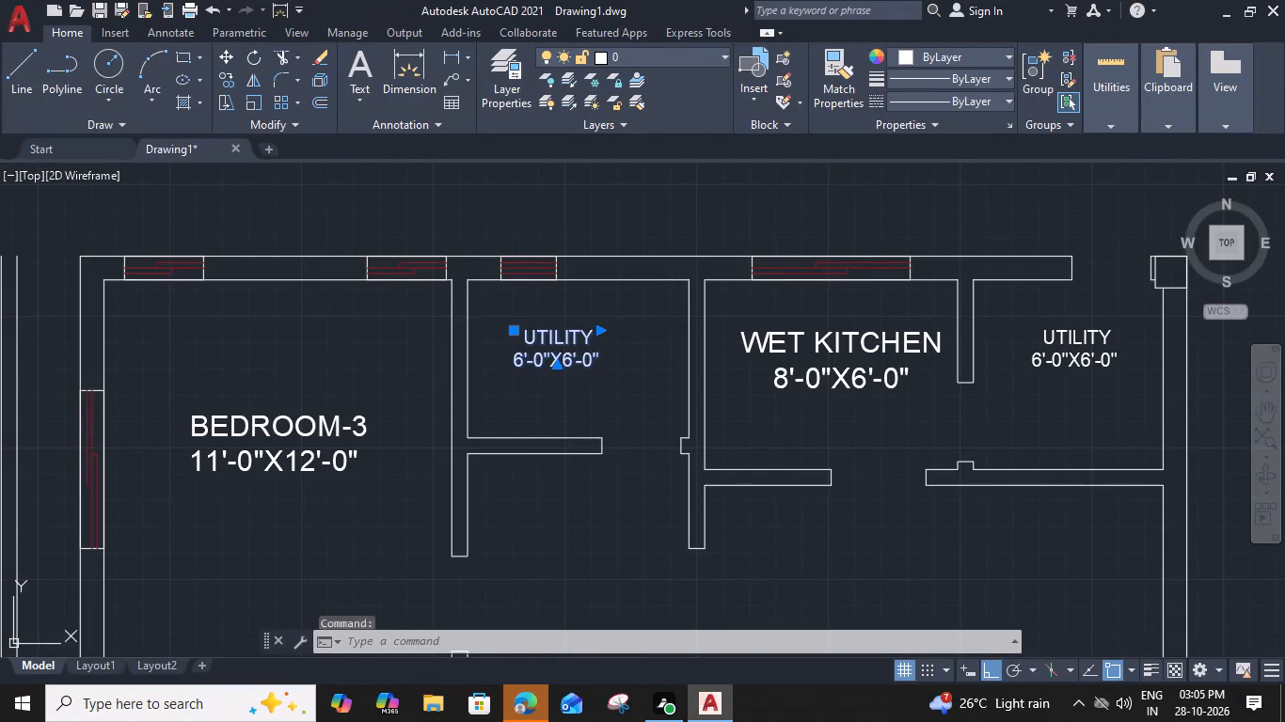
scroll(537, 334, "up", 1)
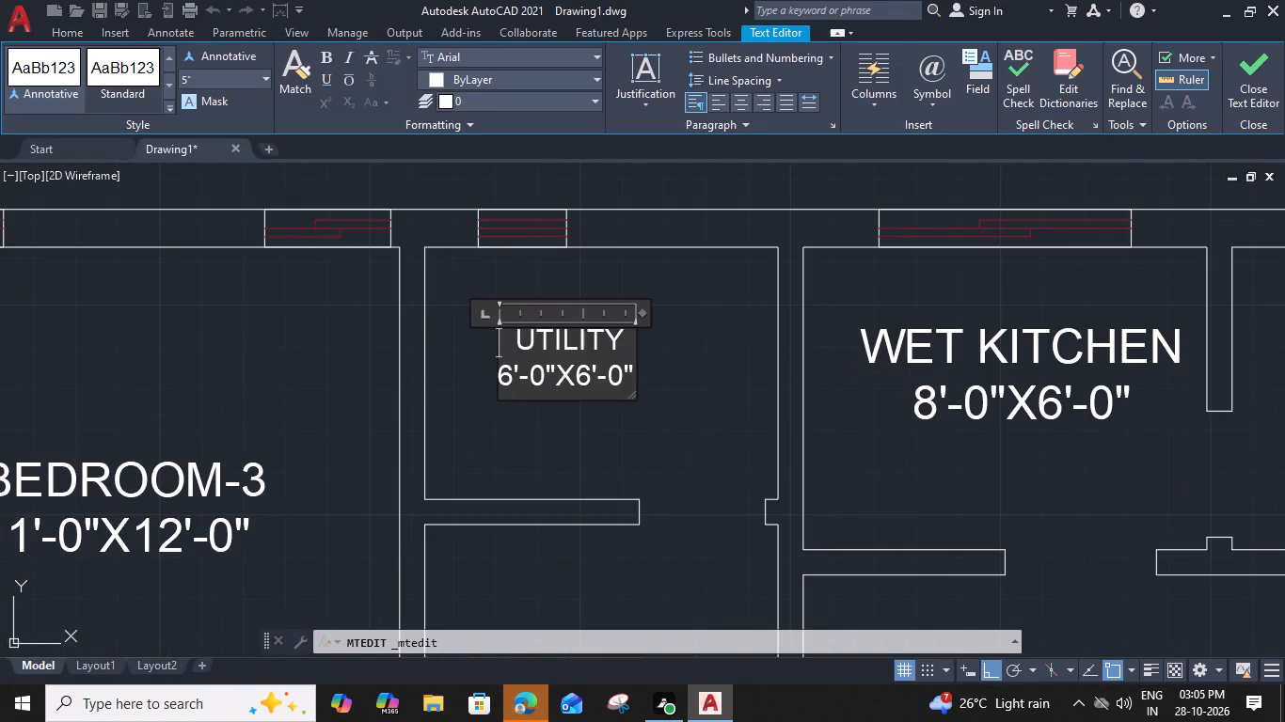
left_click_drag(620, 347, 513, 346)
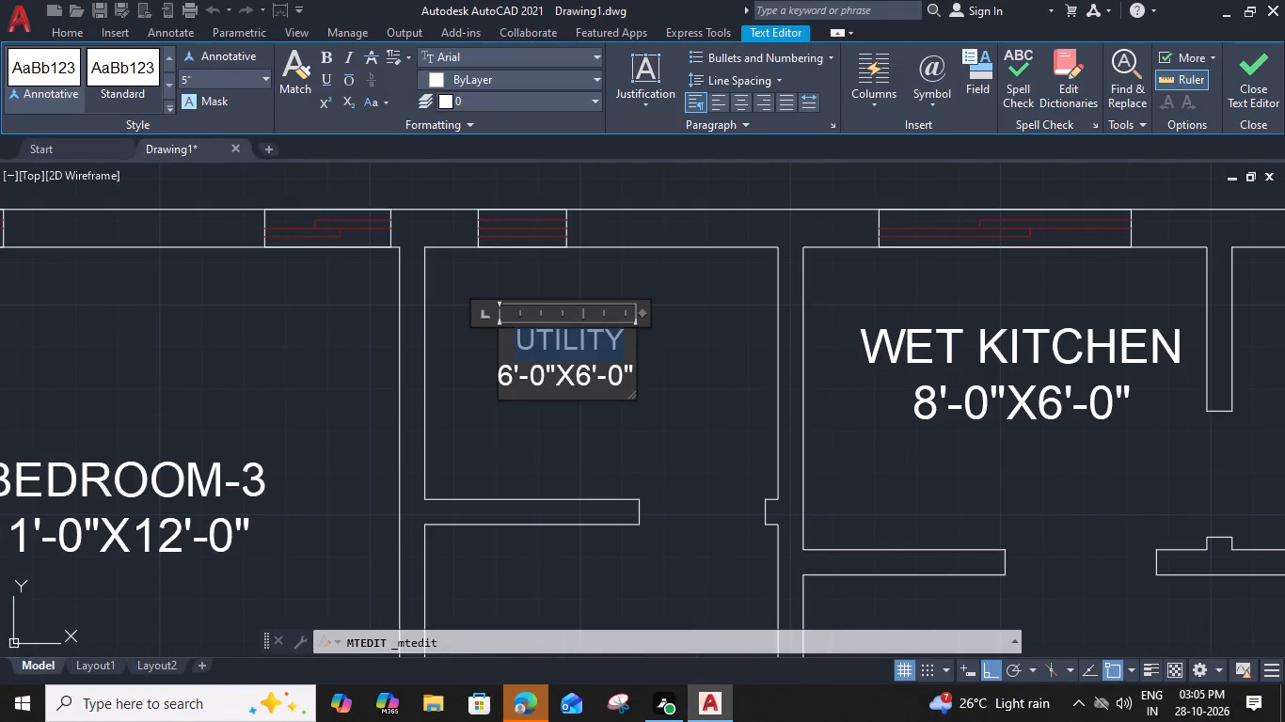
key("t")
type("OIL")
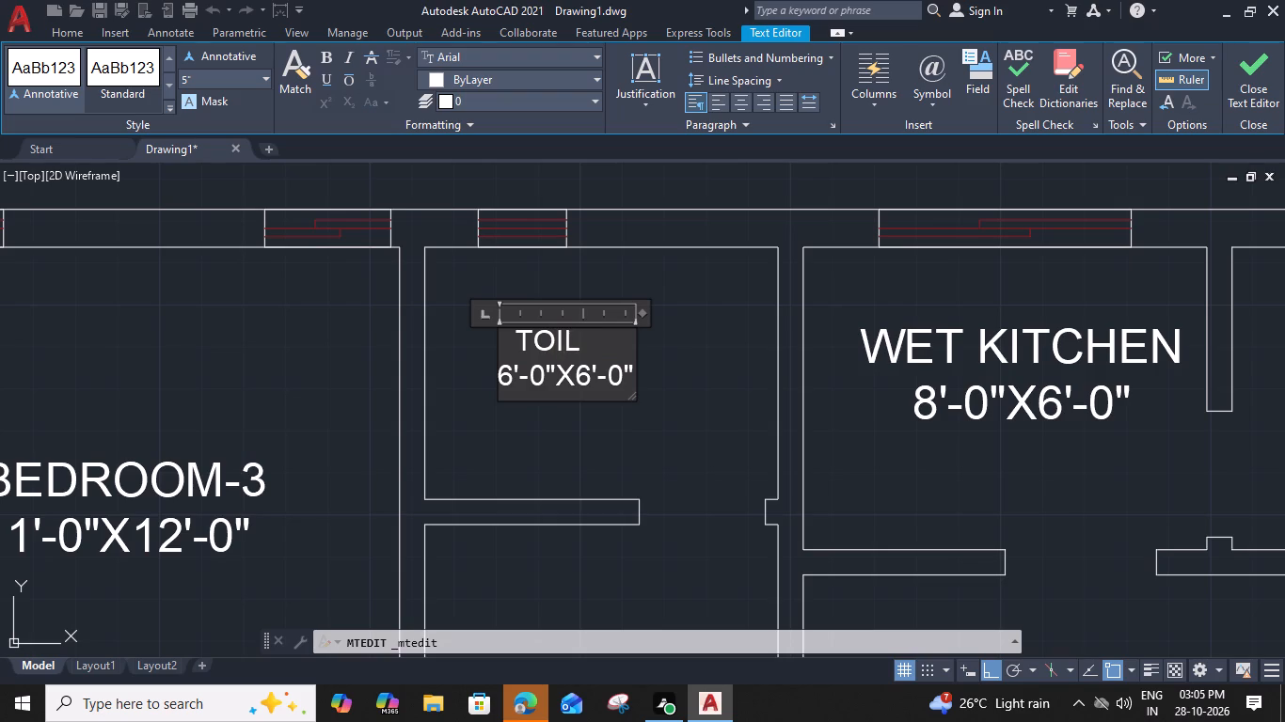
type("ET")
left_click_drag(511, 376, 500, 375)
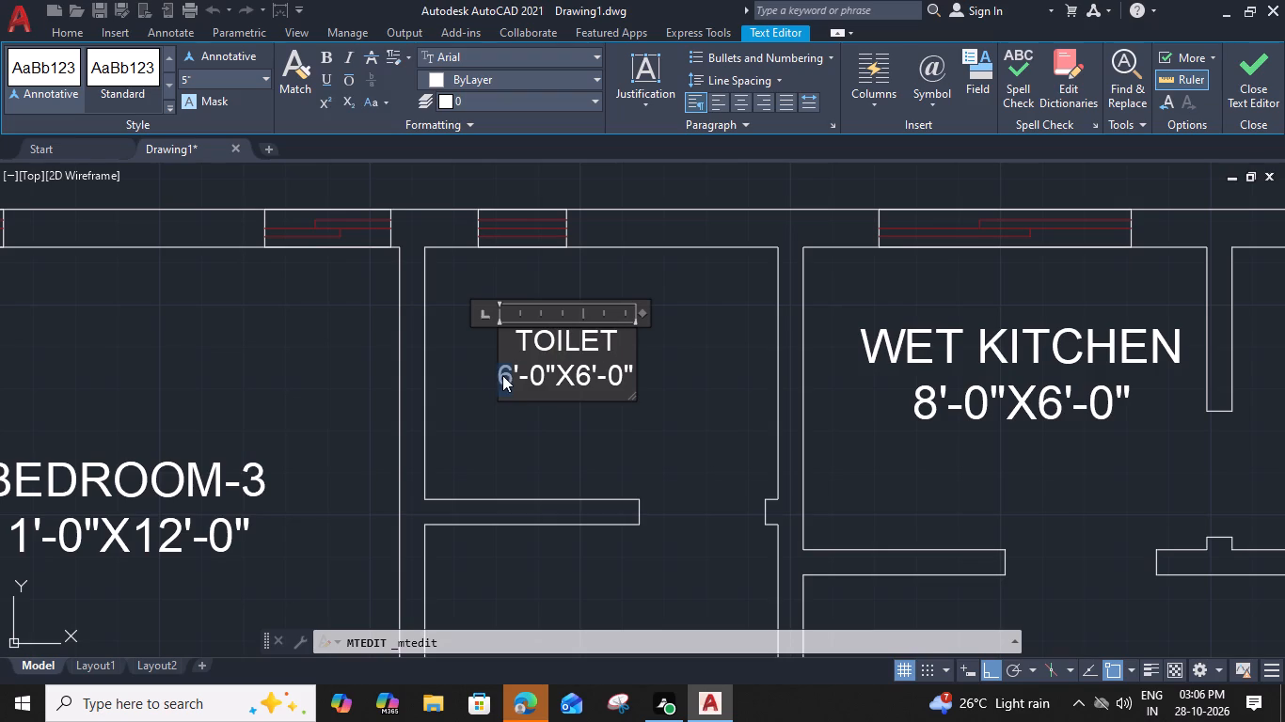
key("7")
left_click(585, 372)
key("5")
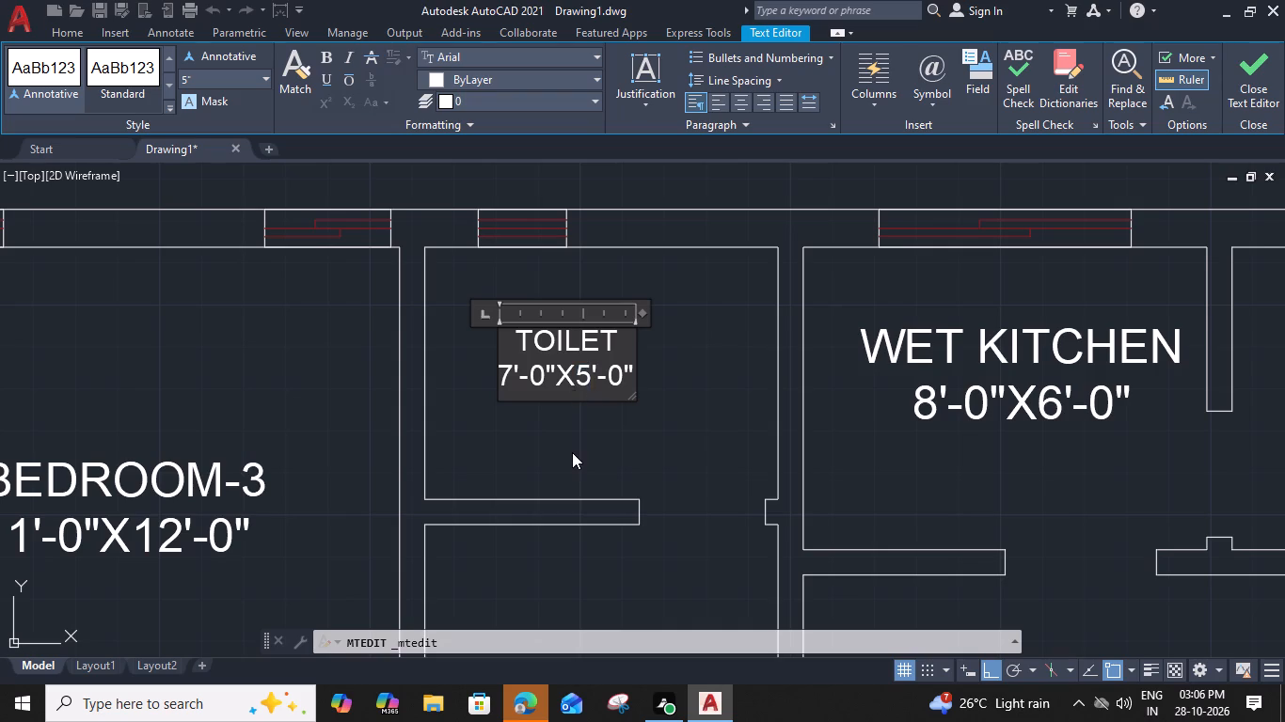
left_click(572, 452)
Copy the TOILET label into the small room directly below BEDROOM-2.
scroll(572, 452, "down", 1)
left_click(570, 396)
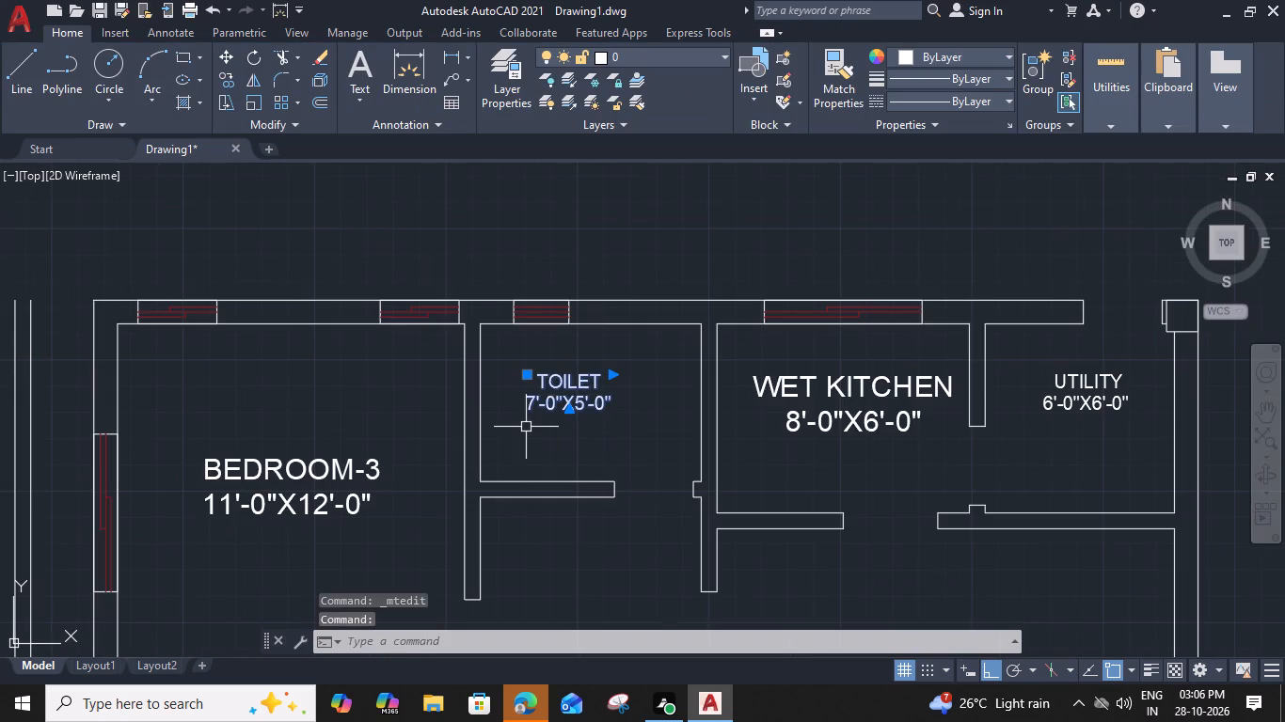
type("CO")
key("space")
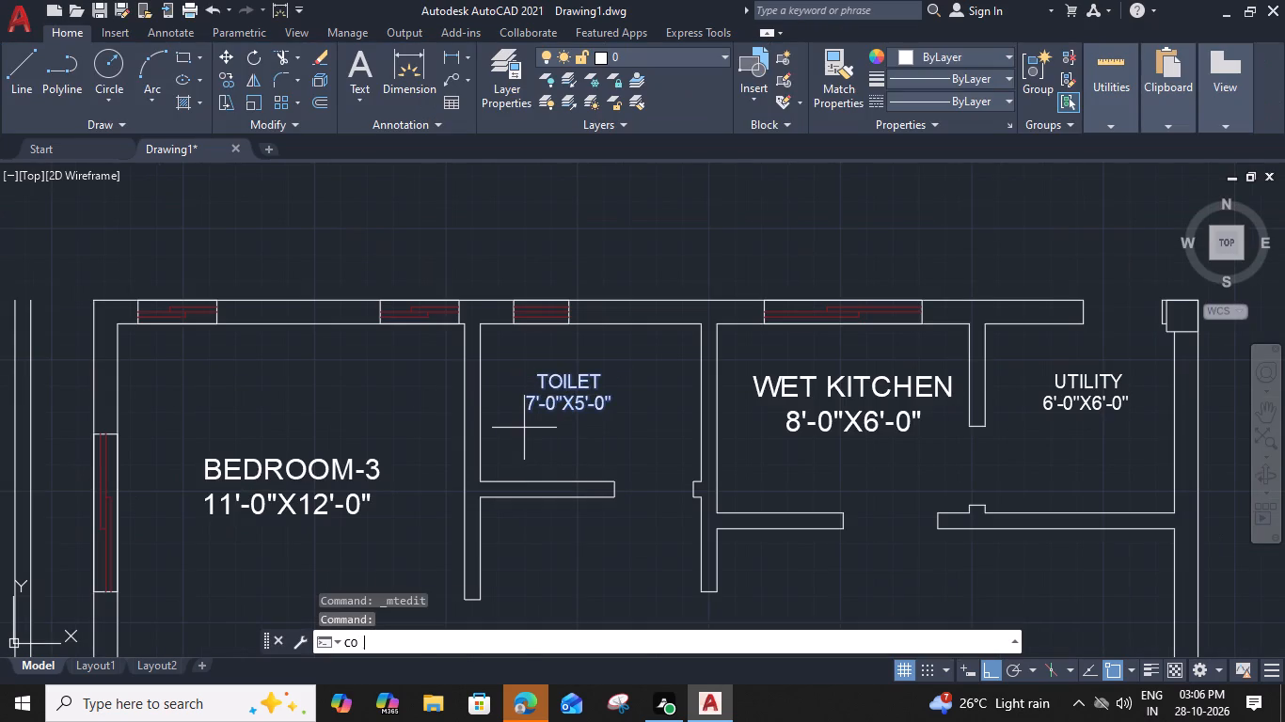
left_click(544, 482)
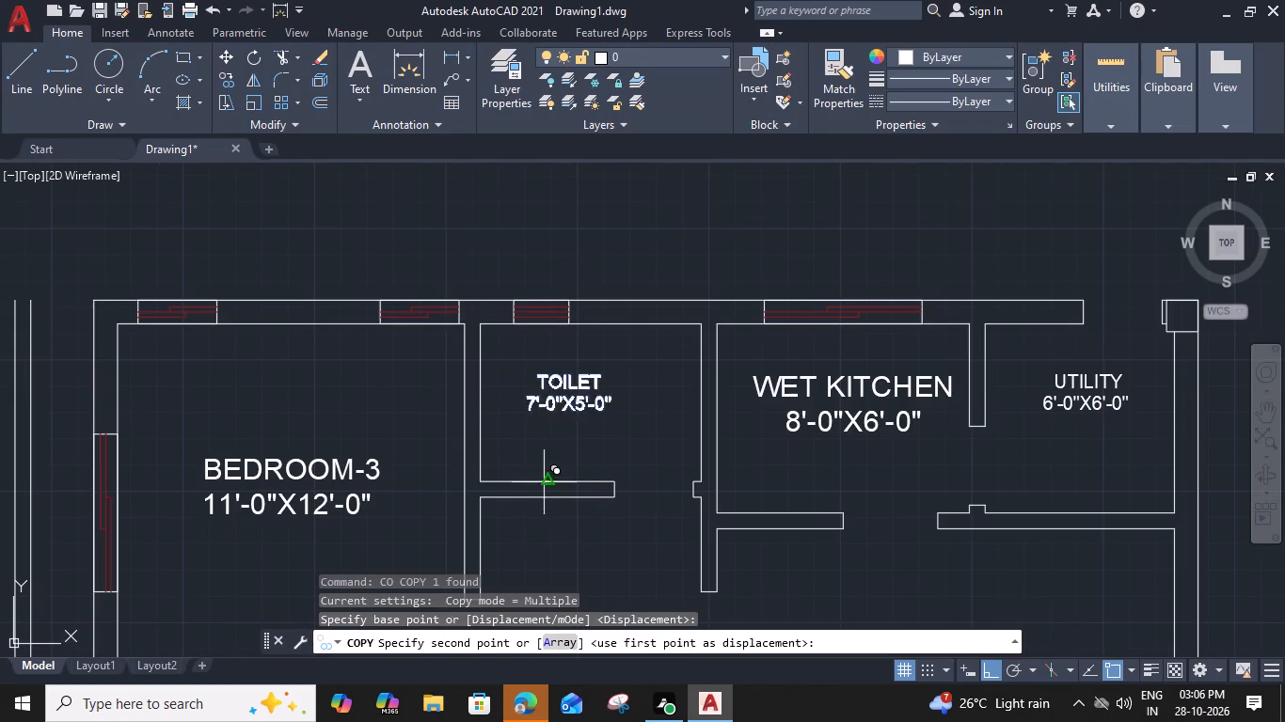
scroll(540, 545, "down", 2)
middle_click_drag(541, 545, 650, 363)
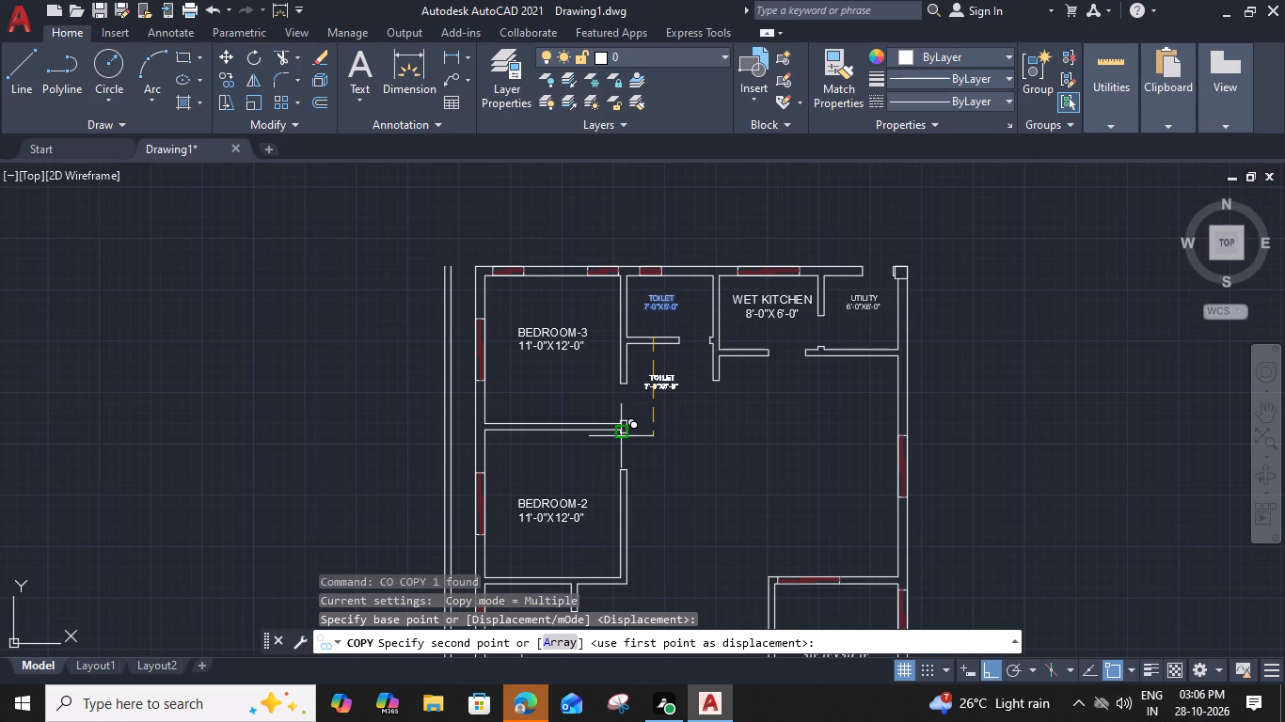
scroll(612, 499, "down", 1)
middle_click_drag(627, 461, 667, 357)
scroll(598, 493, "up", 2)
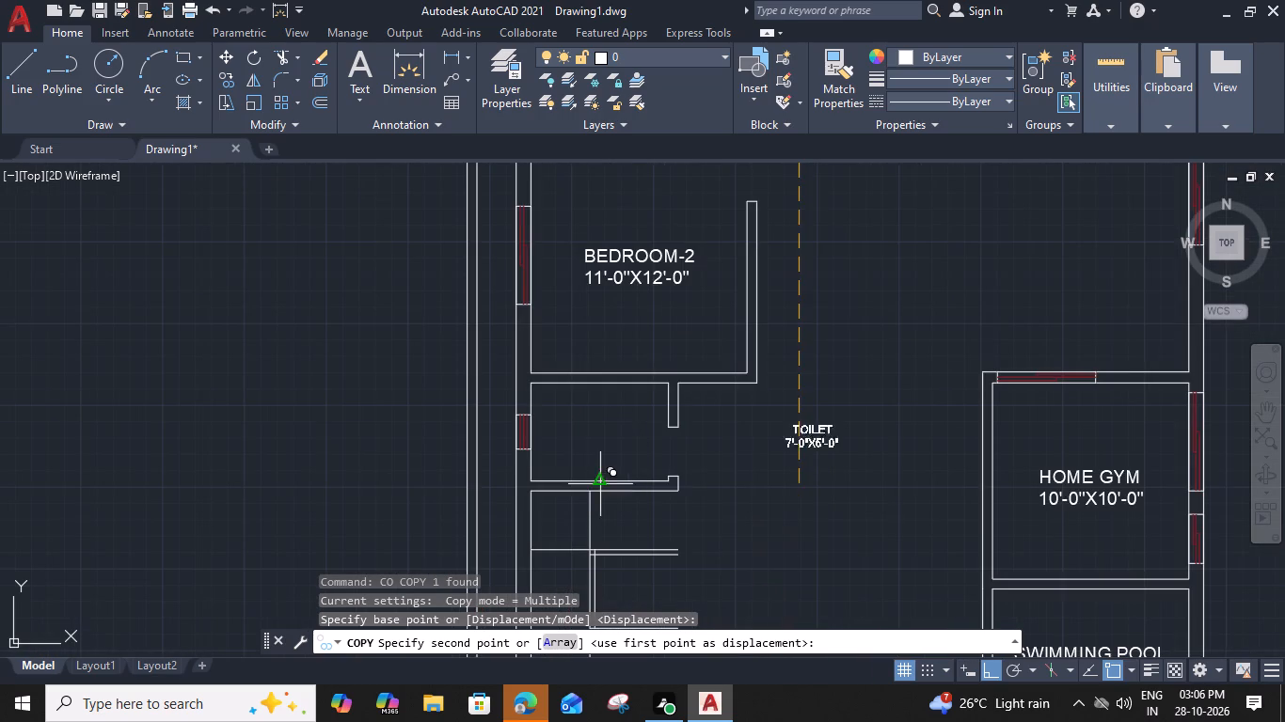
left_click(600, 484)
key("Escape")
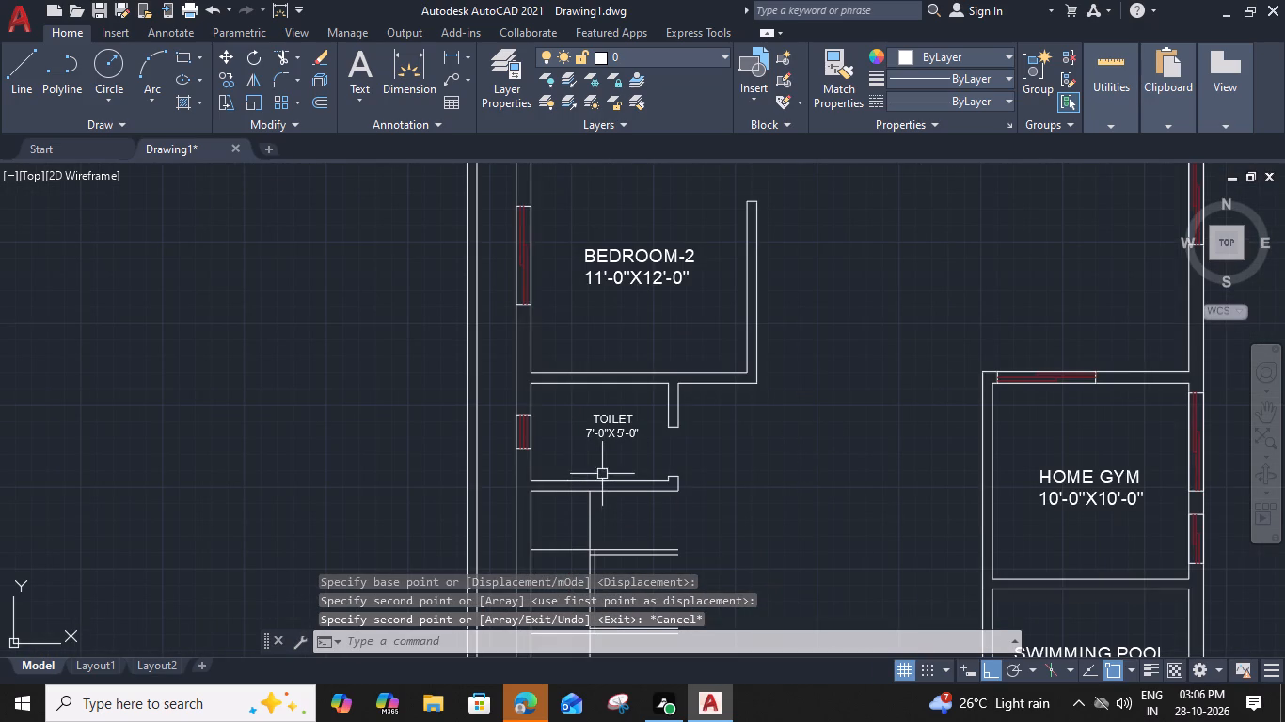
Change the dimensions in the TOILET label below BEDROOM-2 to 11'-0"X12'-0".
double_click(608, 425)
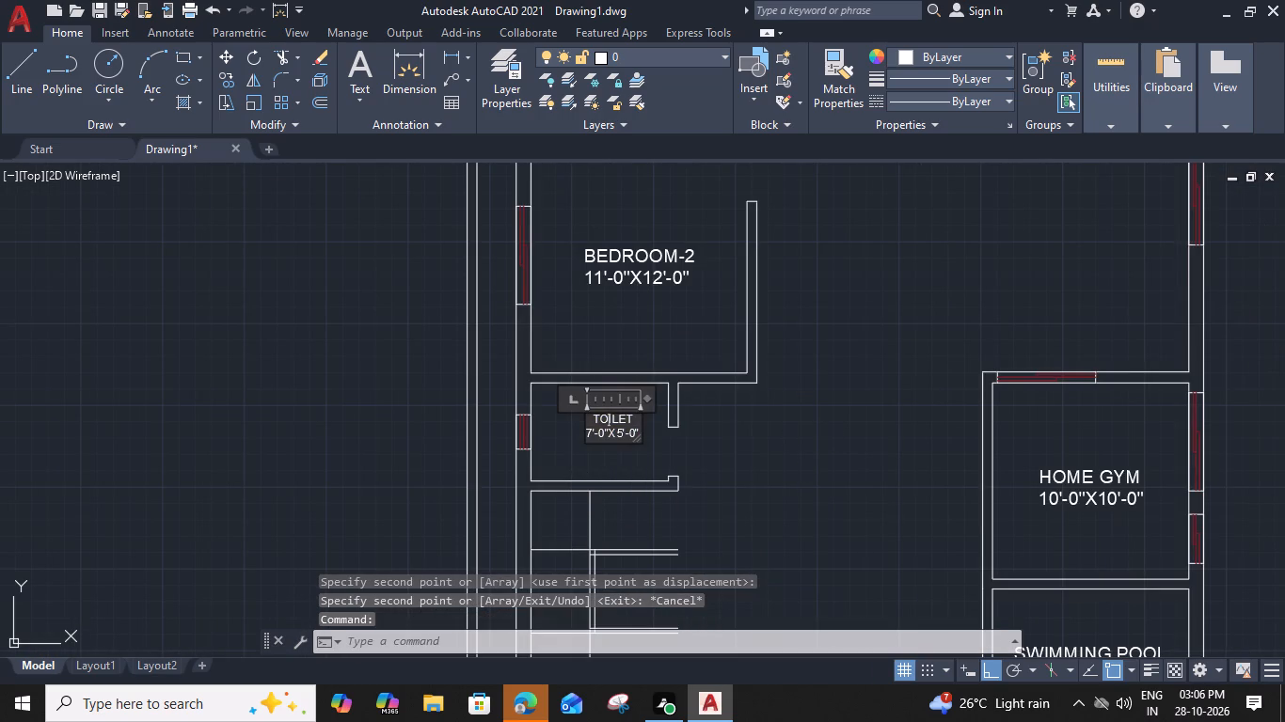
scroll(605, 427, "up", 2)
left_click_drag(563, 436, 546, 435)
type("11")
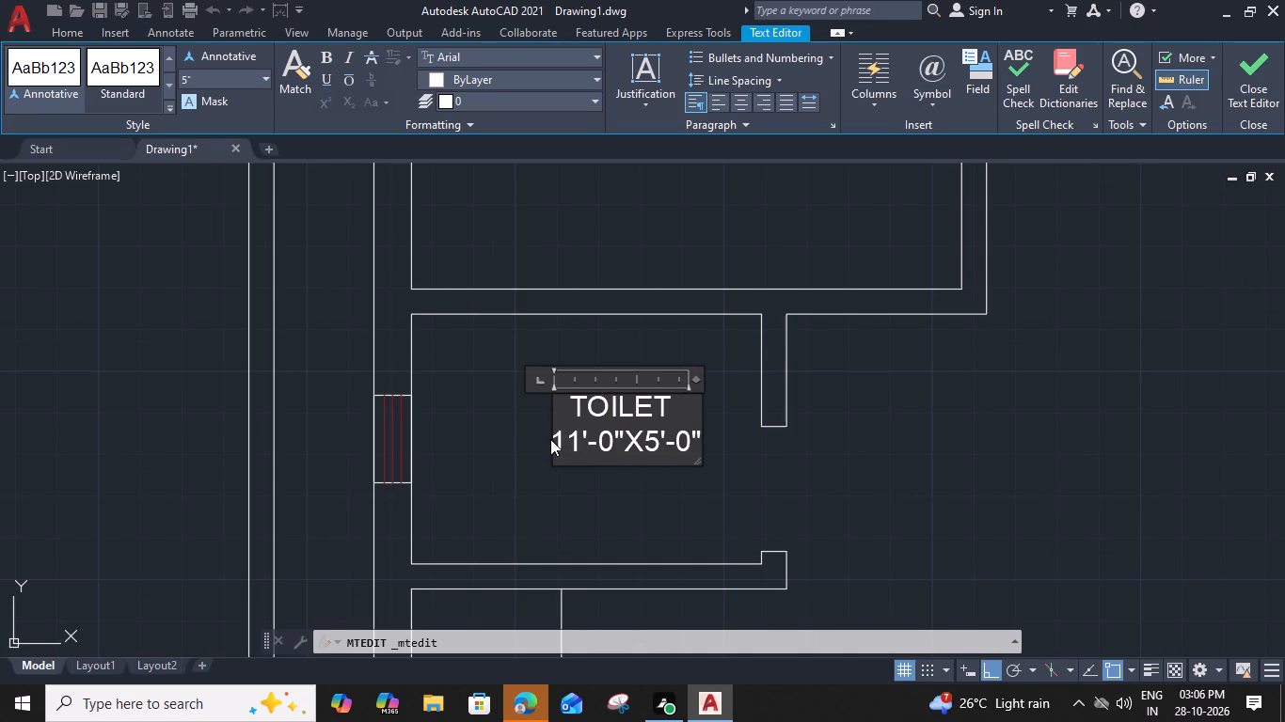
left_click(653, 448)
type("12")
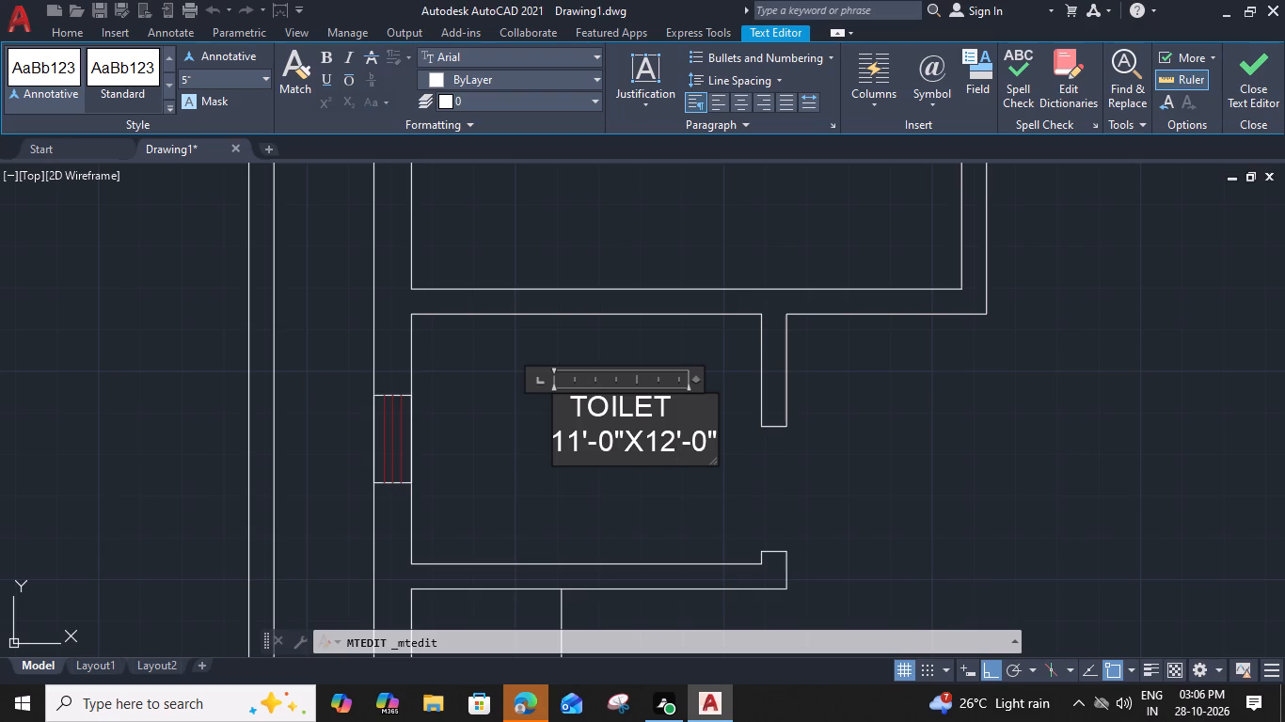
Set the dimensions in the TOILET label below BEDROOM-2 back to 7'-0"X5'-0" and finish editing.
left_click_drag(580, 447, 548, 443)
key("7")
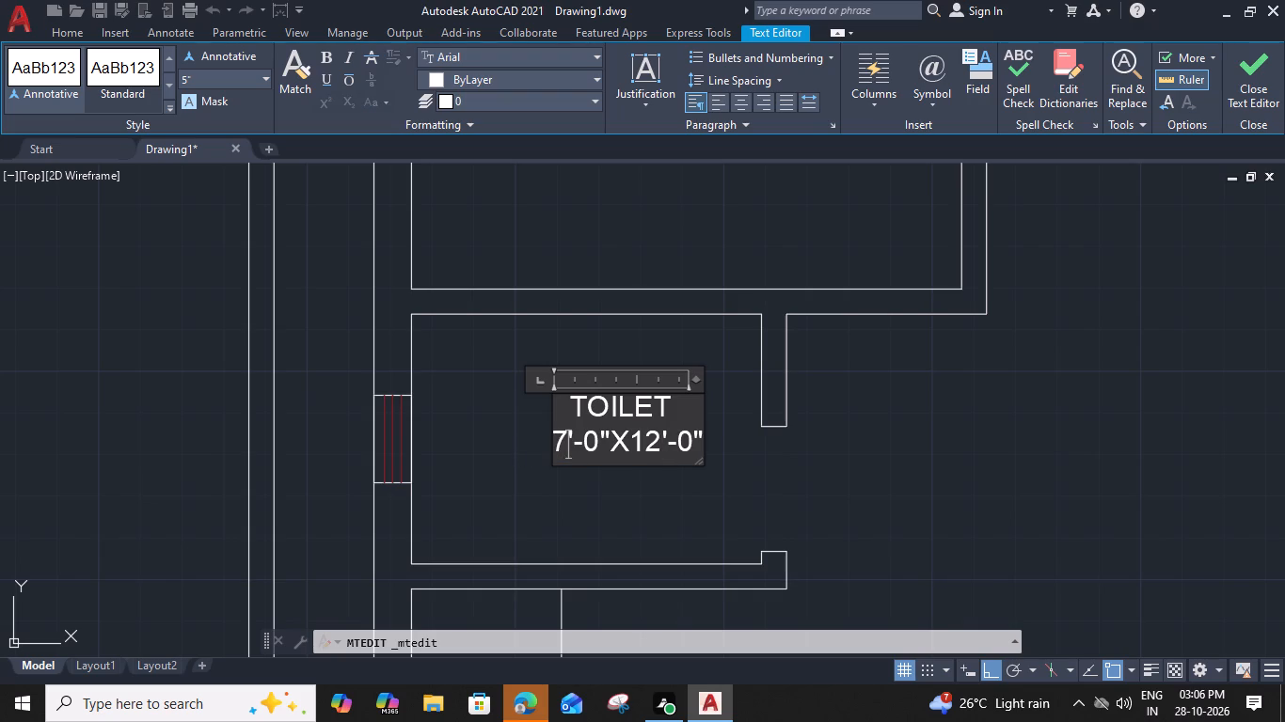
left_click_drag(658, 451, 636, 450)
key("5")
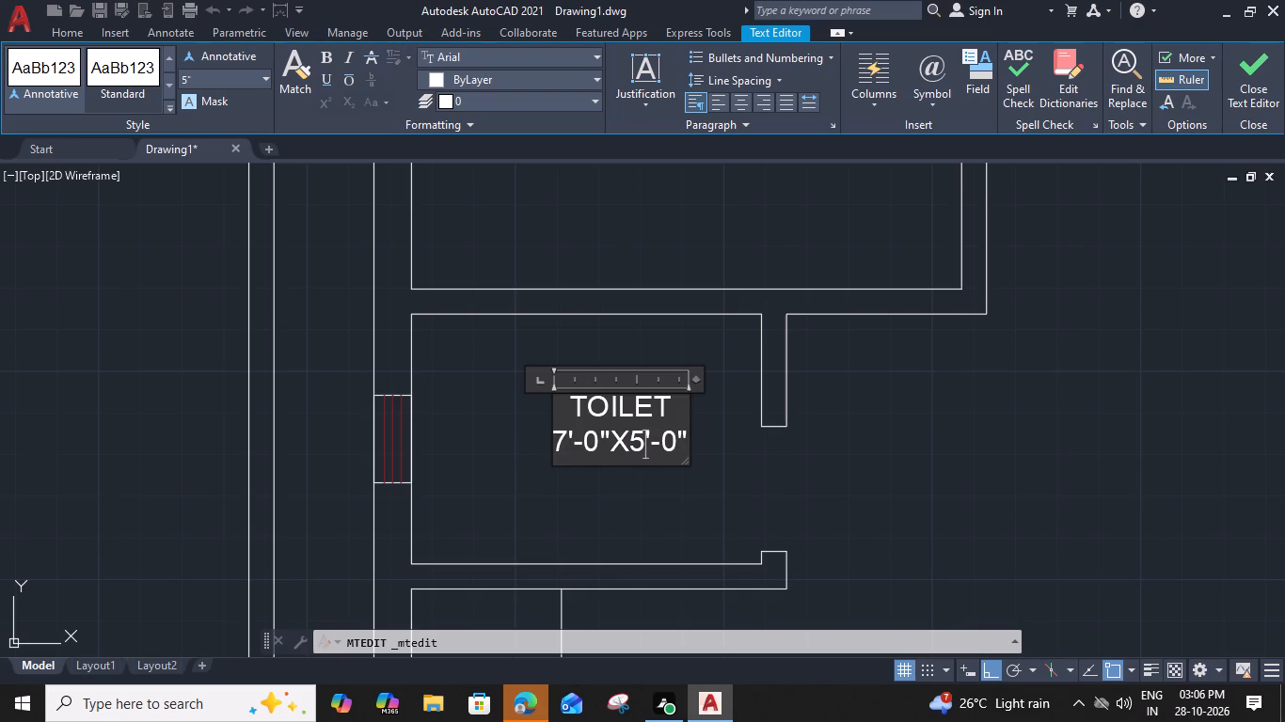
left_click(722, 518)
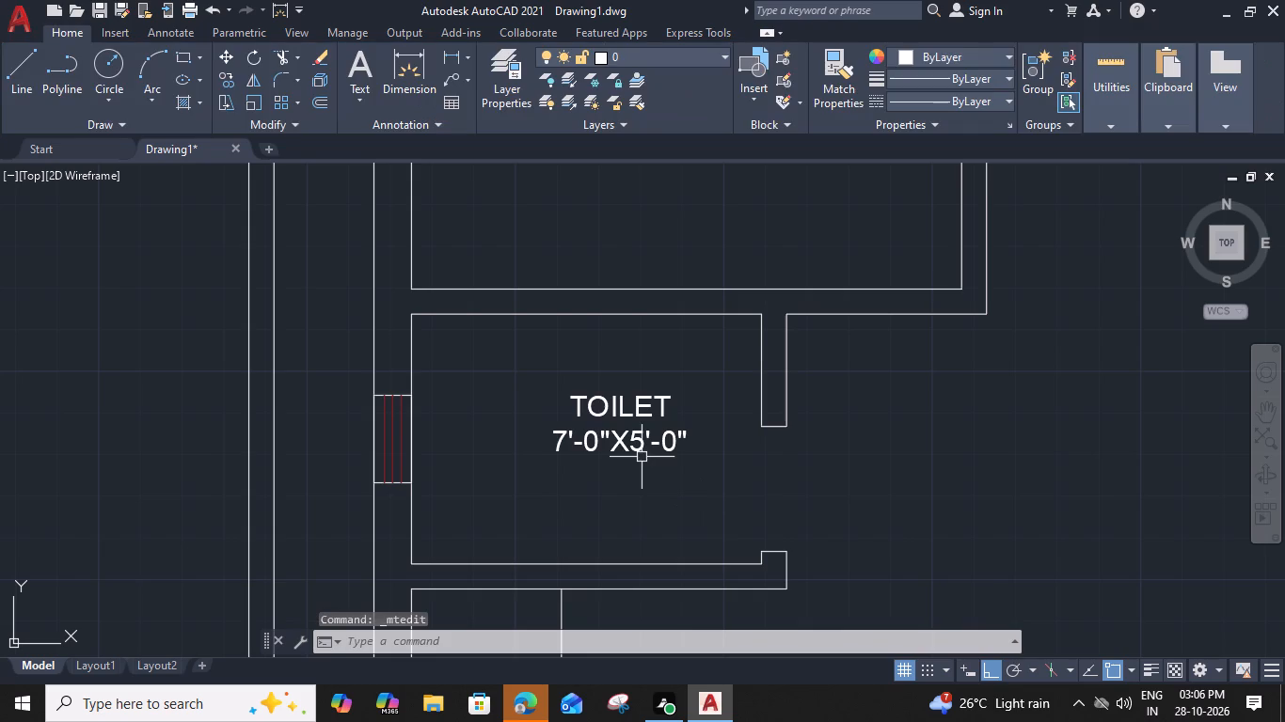
Copy the TOILET label from below BEDROOM-2 into the narrow room beside M.BEDROOM.
left_click(634, 432)
type("CO")
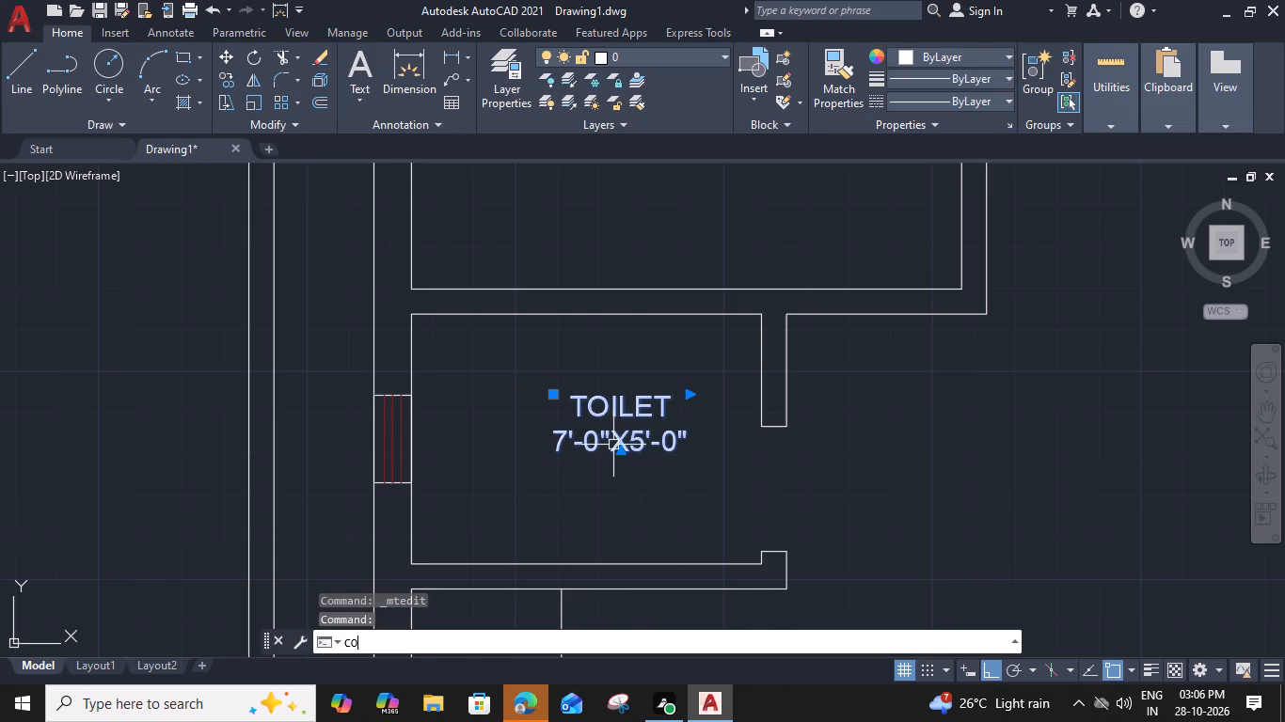
key("space")
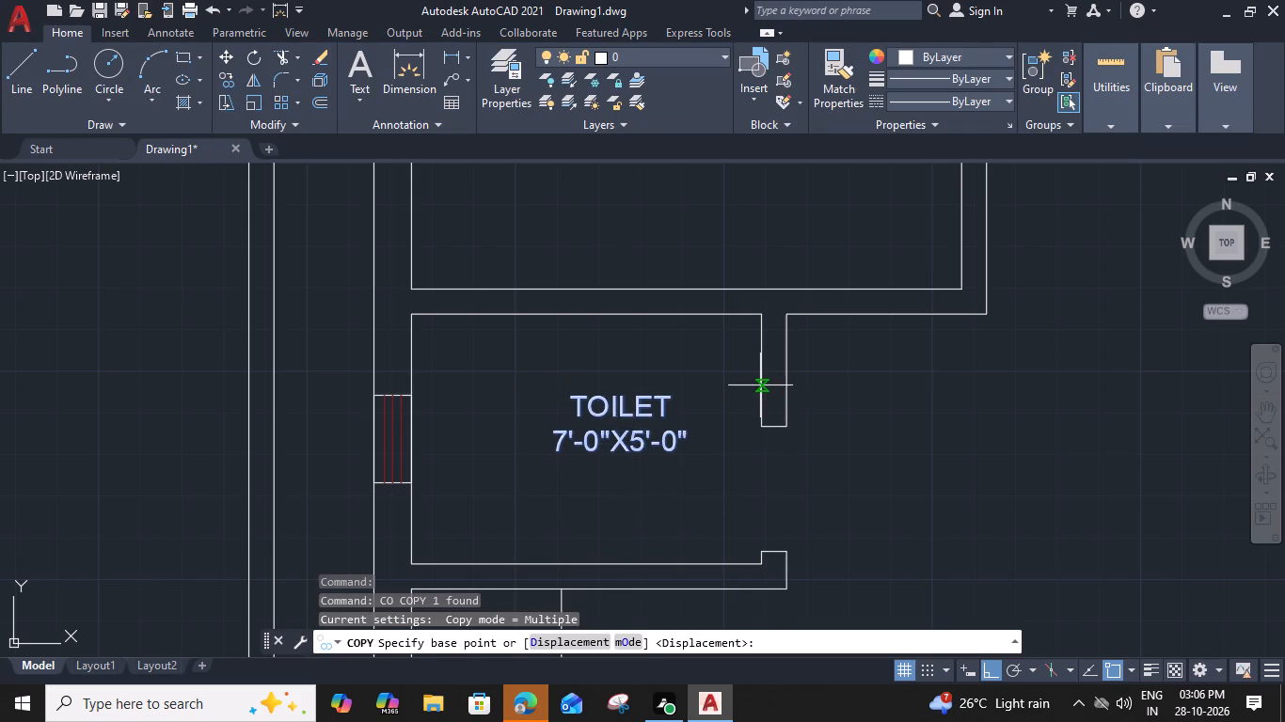
left_click(765, 372)
scroll(763, 381, "down", 2)
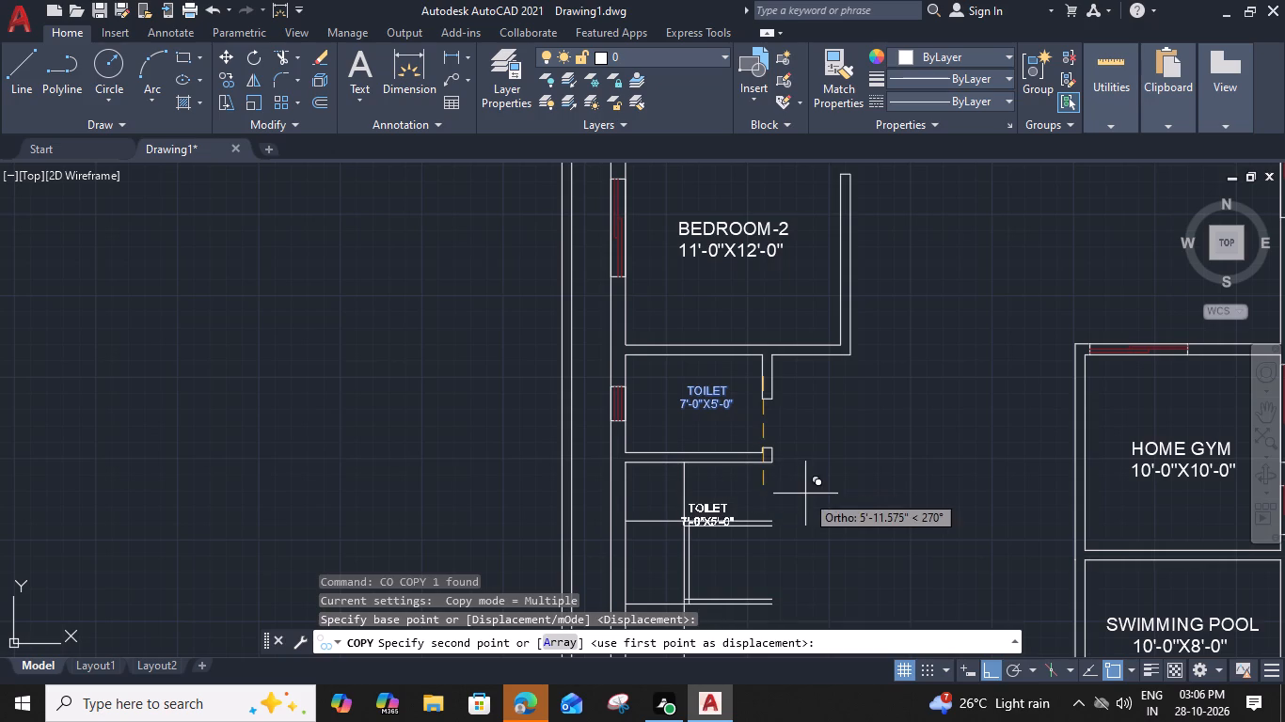
middle_click_drag(883, 503, 563, 367)
middle_click_drag(824, 479, 780, 398)
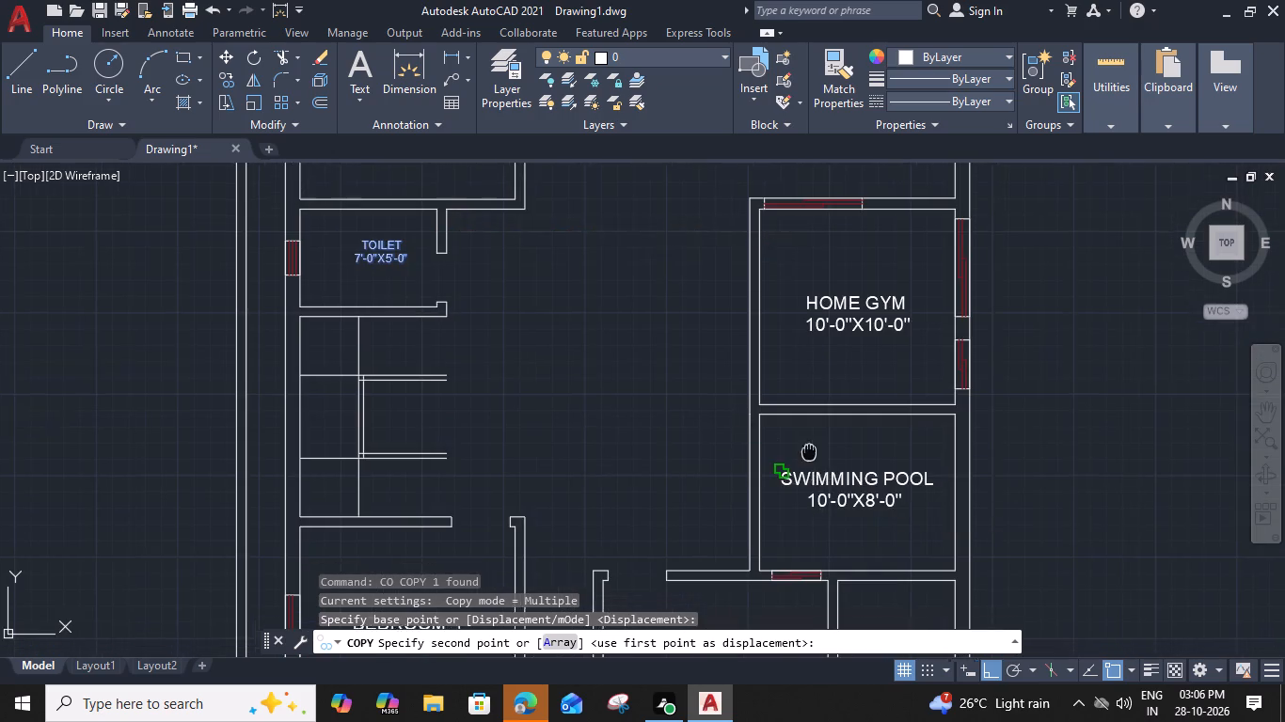
middle_click_drag(780, 398, 668, 248)
left_click(804, 459)
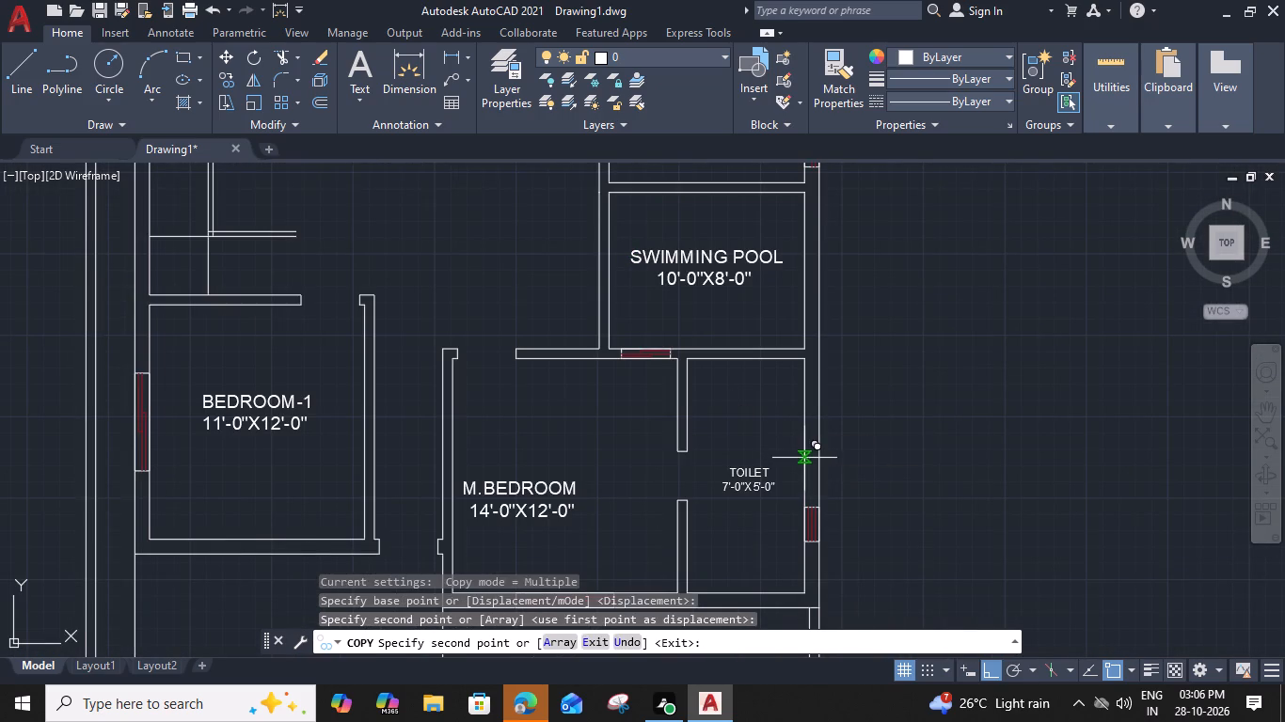
key("Escape")
Set the dimensions in the TOILET label beside M.BEDROOM to 6'-0"X8'-0" and finish editing.
scroll(765, 472, "up", 1)
double_click(765, 472)
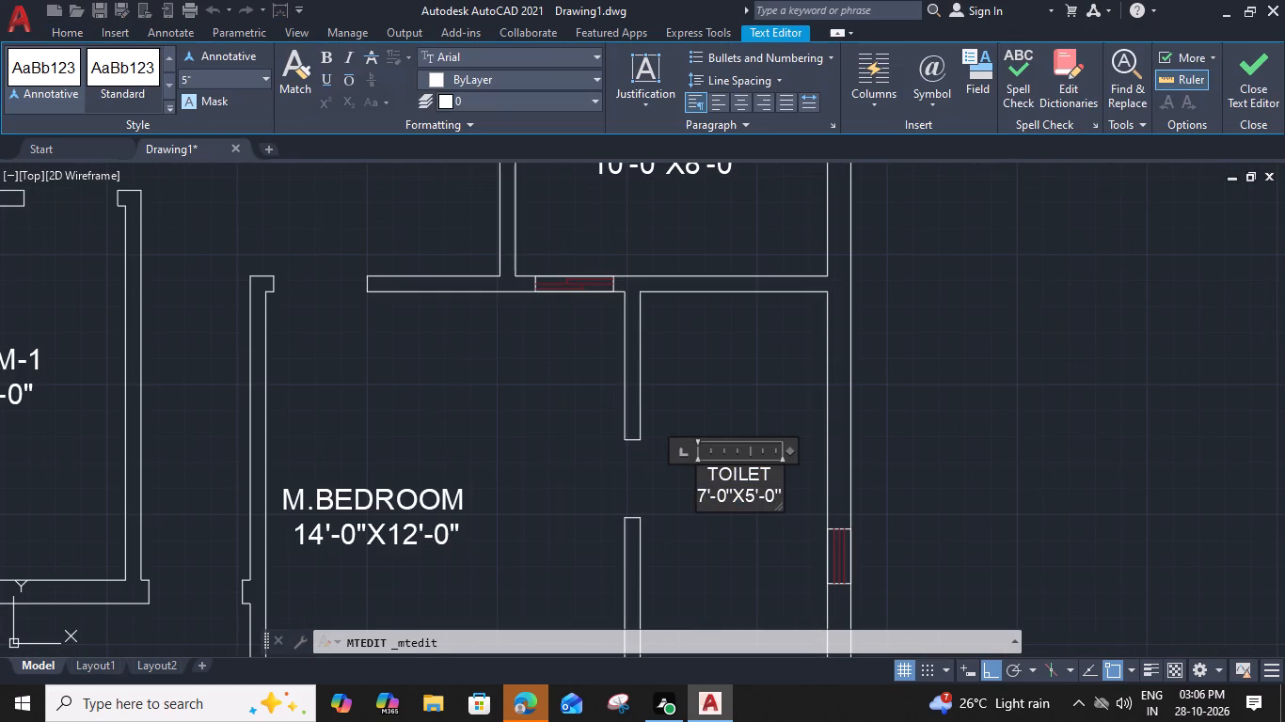
scroll(759, 475, "up", 2)
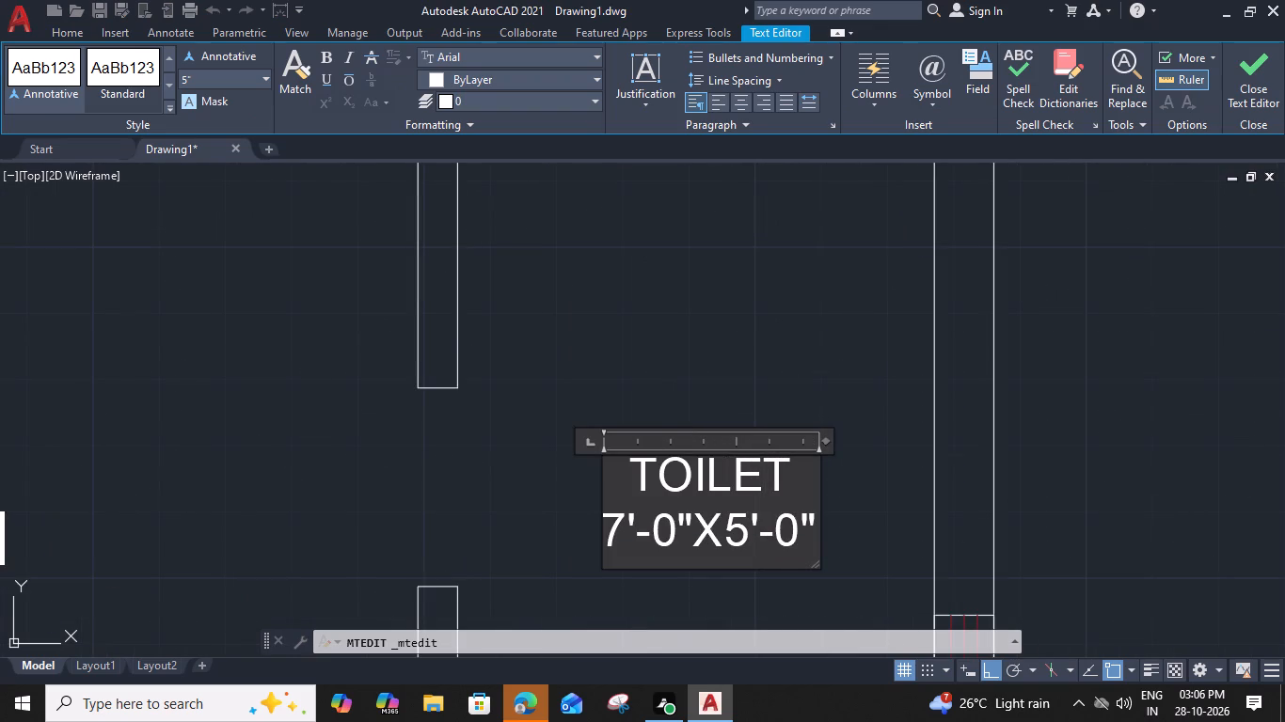
left_click_drag(622, 521, 582, 520)
key("6")
left_click_drag(741, 537, 727, 537)
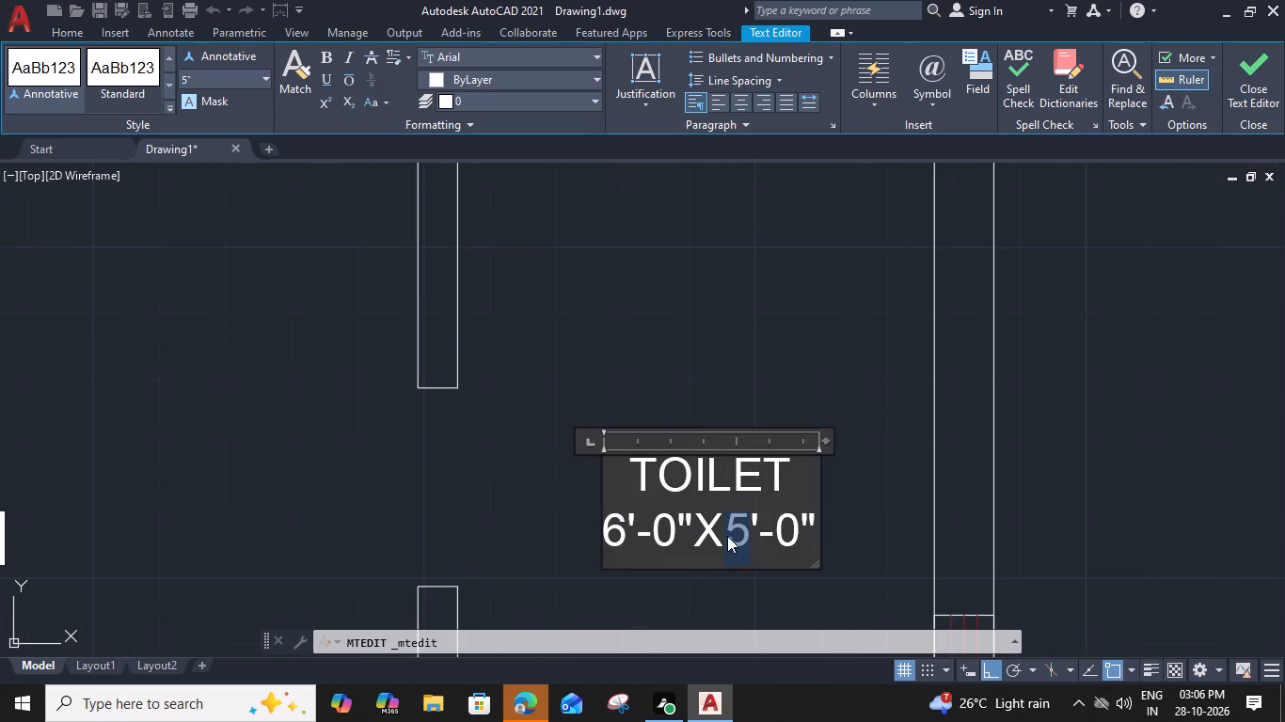
key("8")
left_click(786, 380)
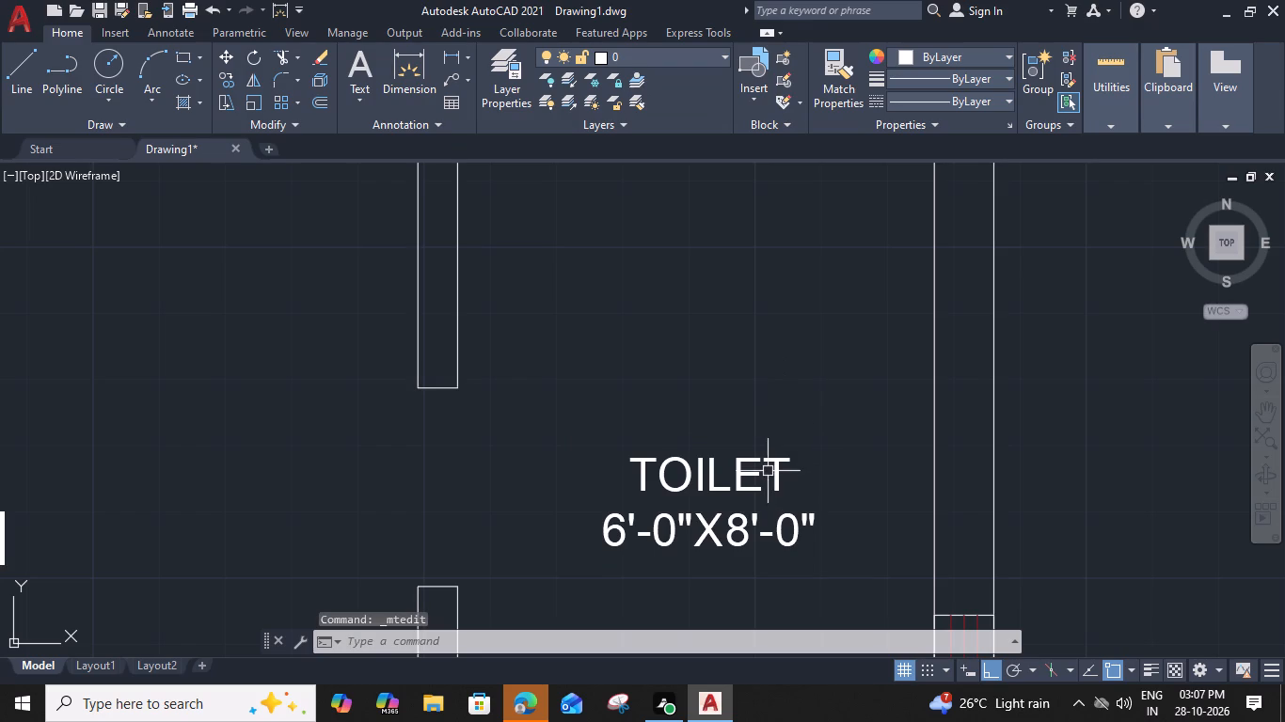
Move the M.BEDROOM label horizontally toward the TOILET side so it sits centrally within its room.
scroll(737, 403, "down", 1)
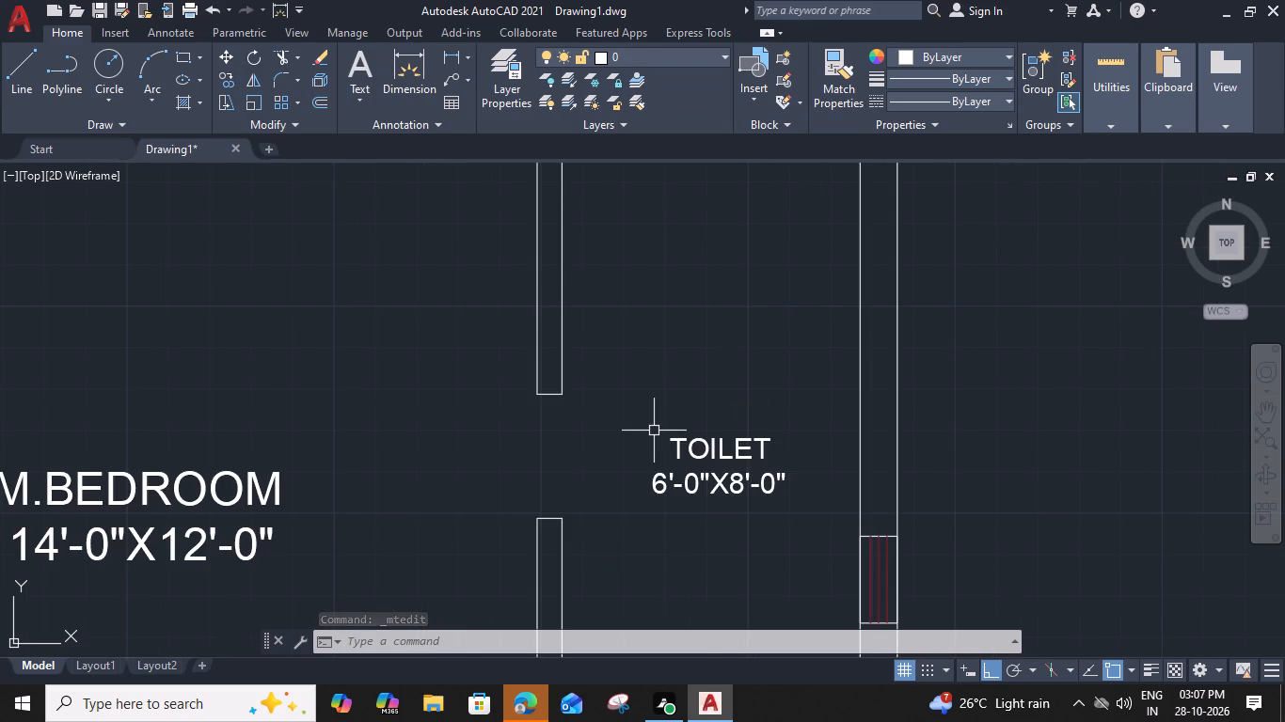
scroll(642, 435, "down", 1)
middle_click_drag(611, 442, 776, 417)
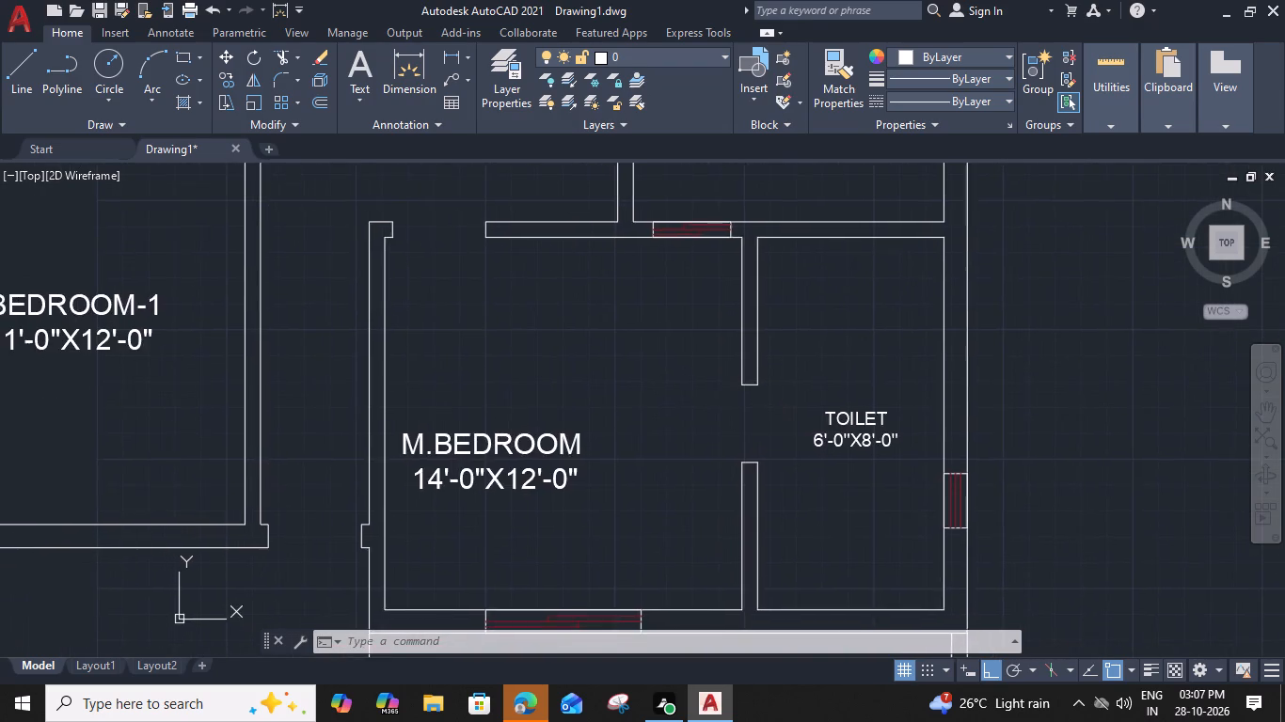
scroll(710, 424, "down", 2)
middle_click_drag(691, 427, 704, 425)
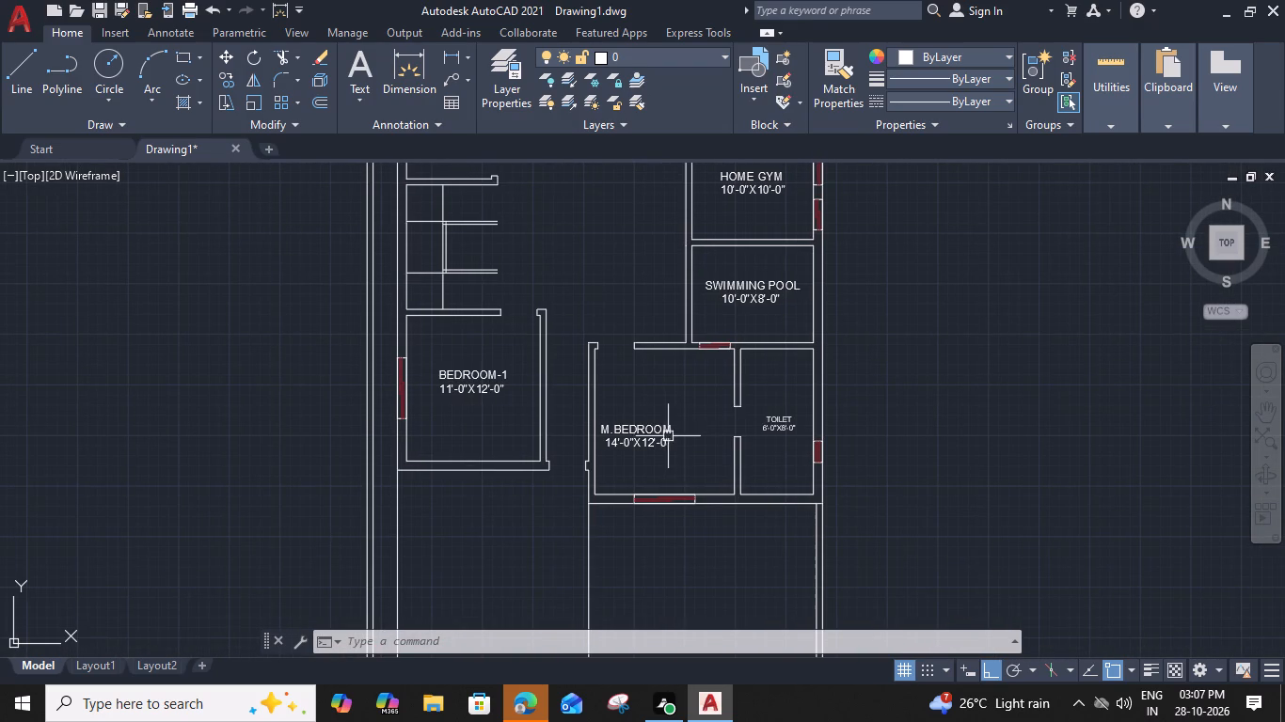
left_click(662, 433)
type("M")
key("space")
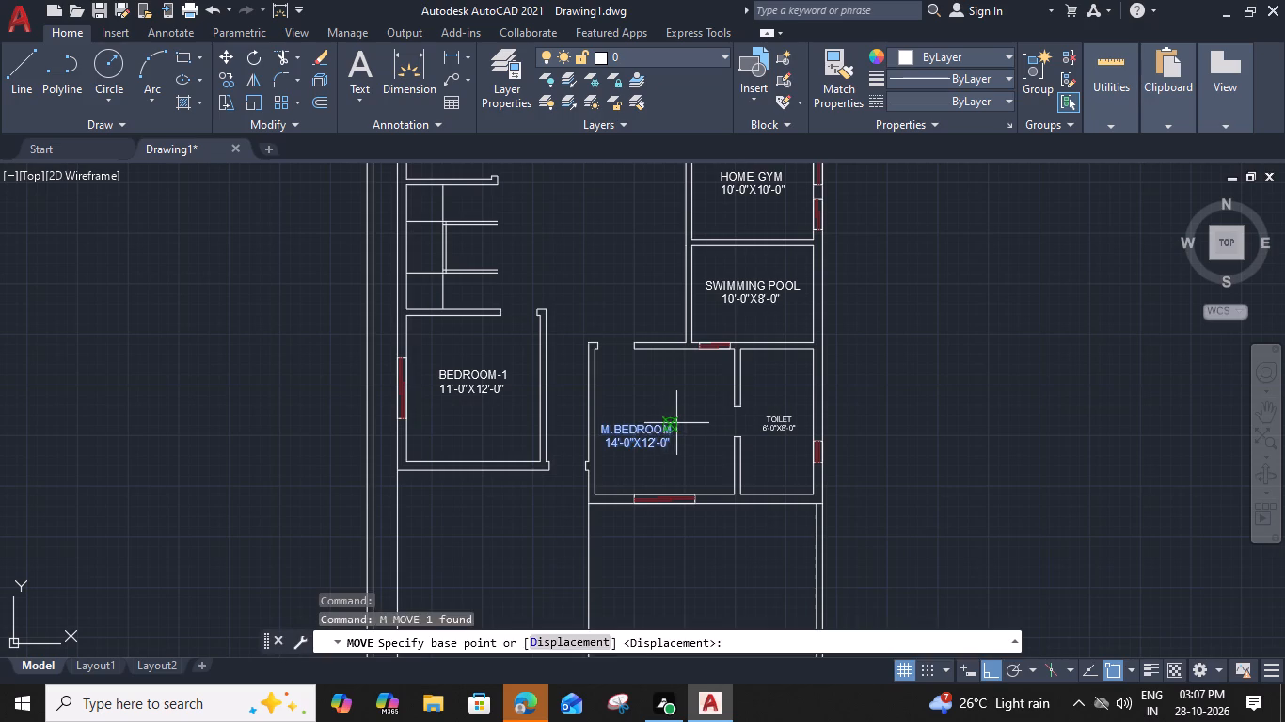
left_click(676, 423)
left_click(708, 424)
Copy the HOME GYM label horizontally into the open hall area between the stairs and the HOME GYM room.
scroll(595, 464, "down", 1)
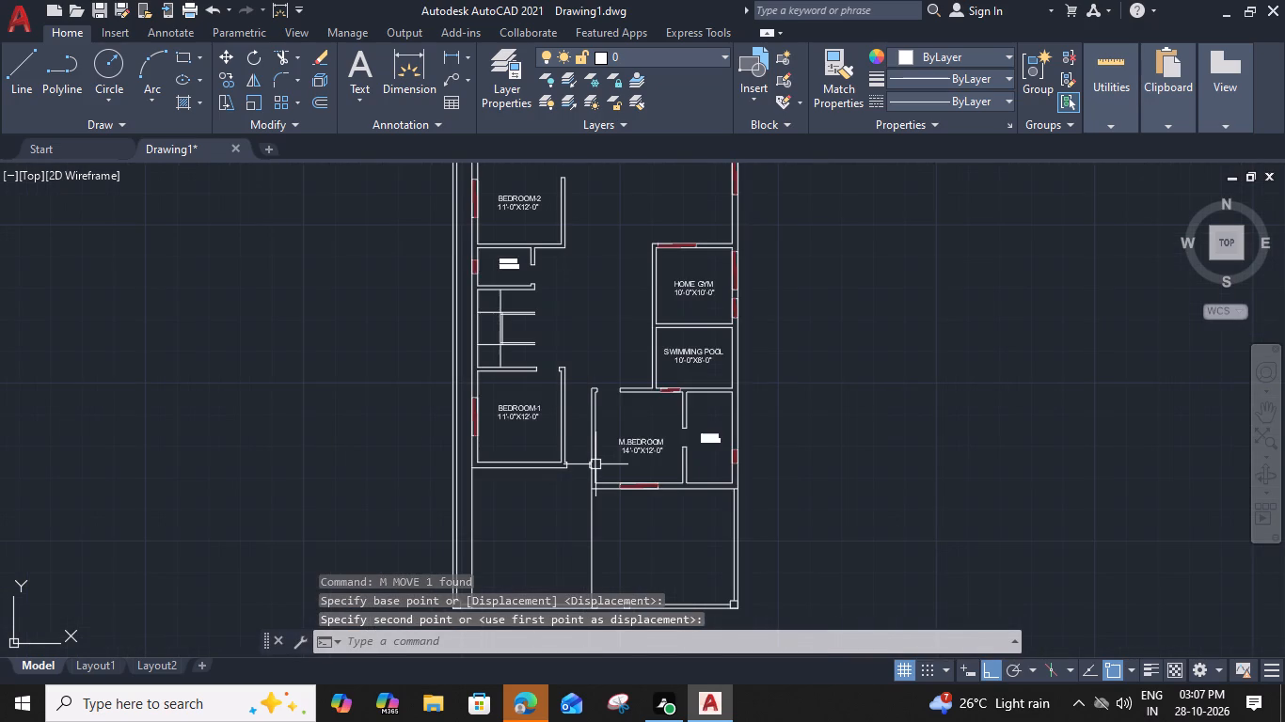
middle_click_drag(592, 413, 652, 588)
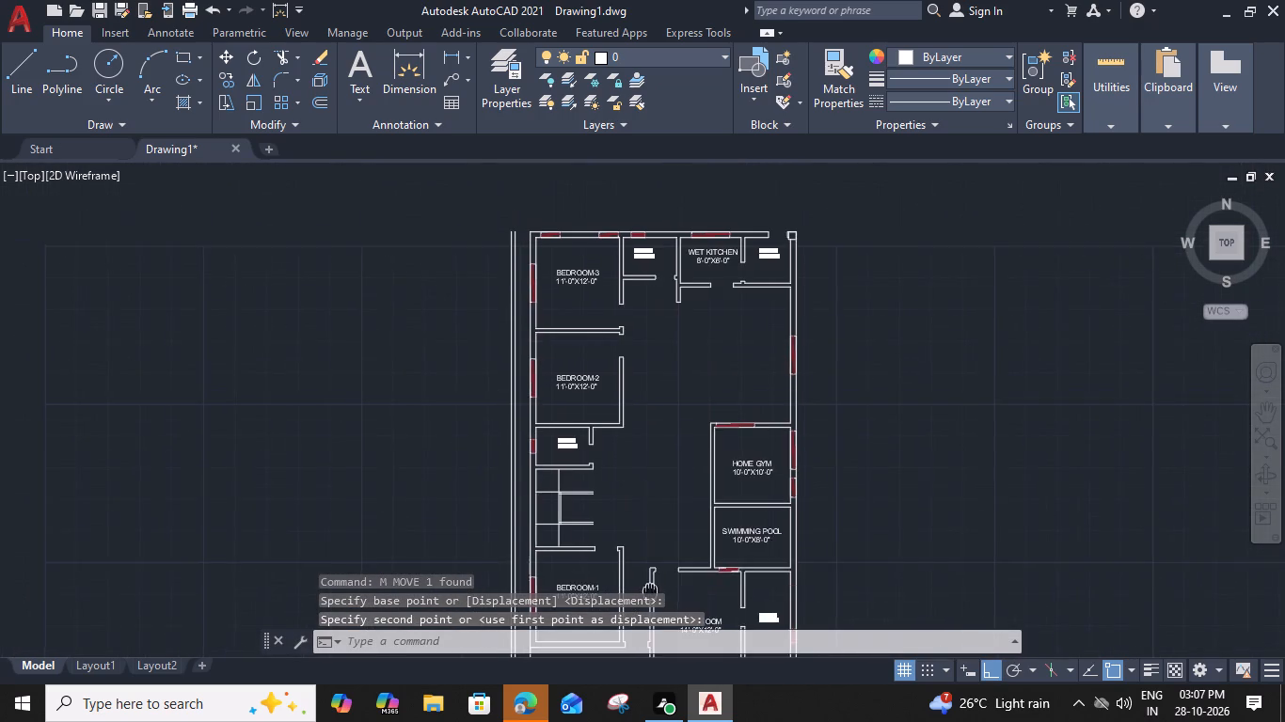
middle_click_drag(652, 588, 662, 557)
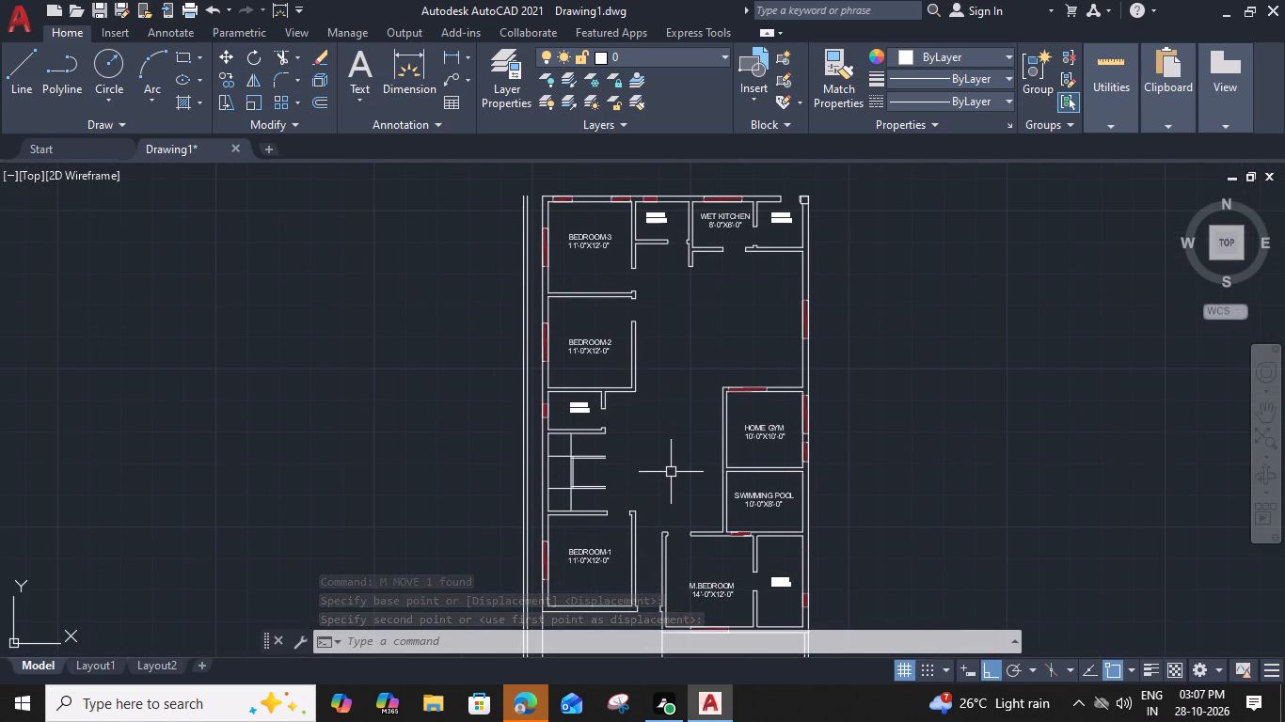
scroll(760, 432, "up", 1)
left_click(760, 432)
key("c")
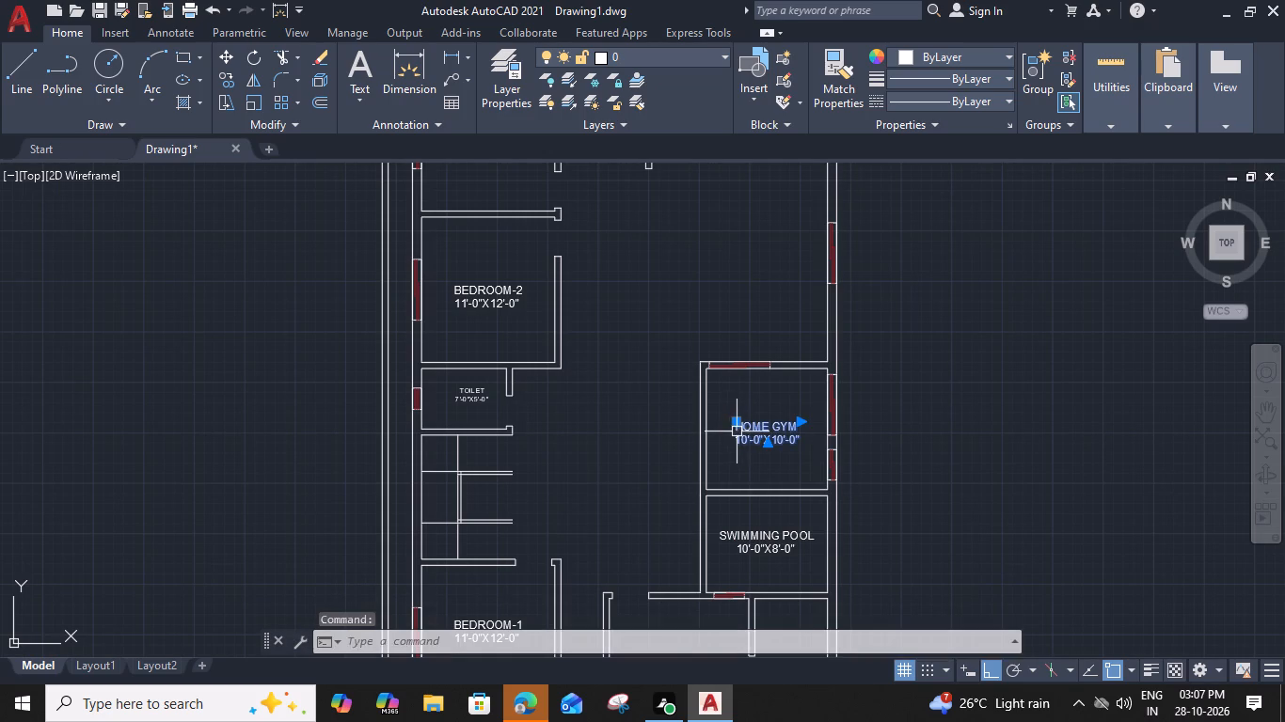
type("O")
key("space")
left_click(737, 416)
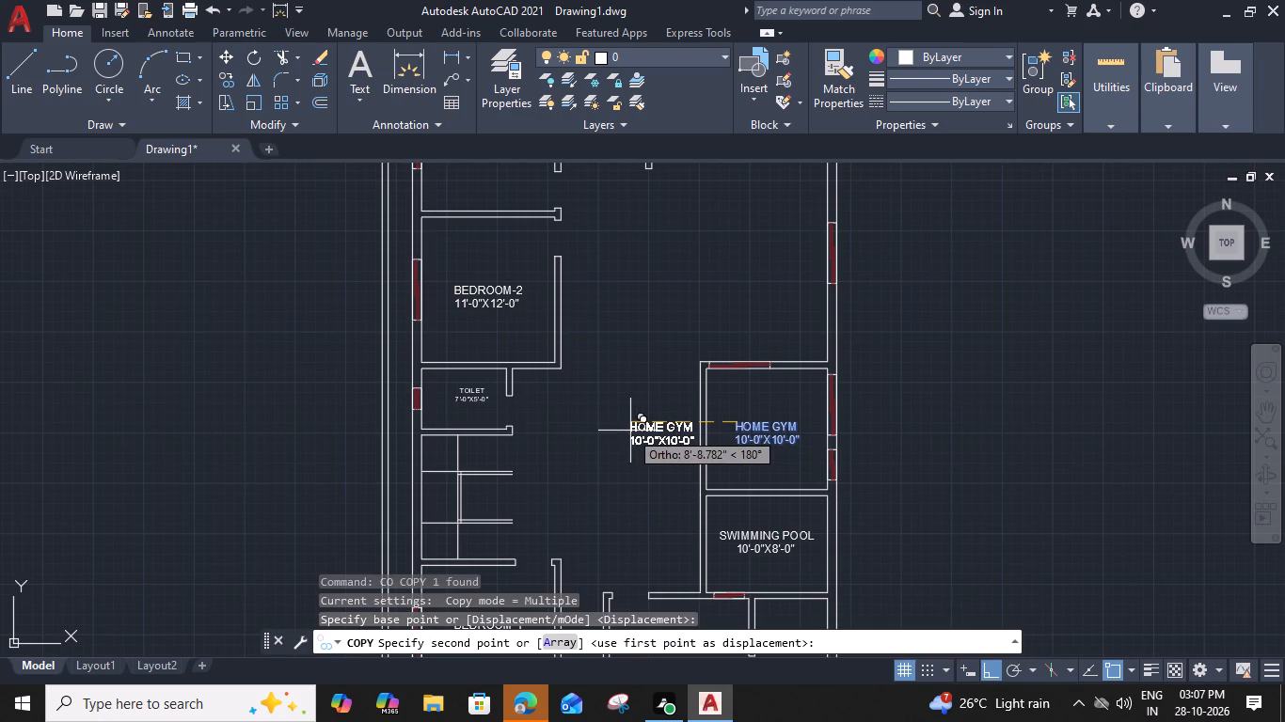
left_click(614, 432)
key("Escape")
Change the copied HOME GYM label to LIVING HALL, 14'-0"X18'-0", widening its text frame to keep the name on one line.
double_click(636, 438)
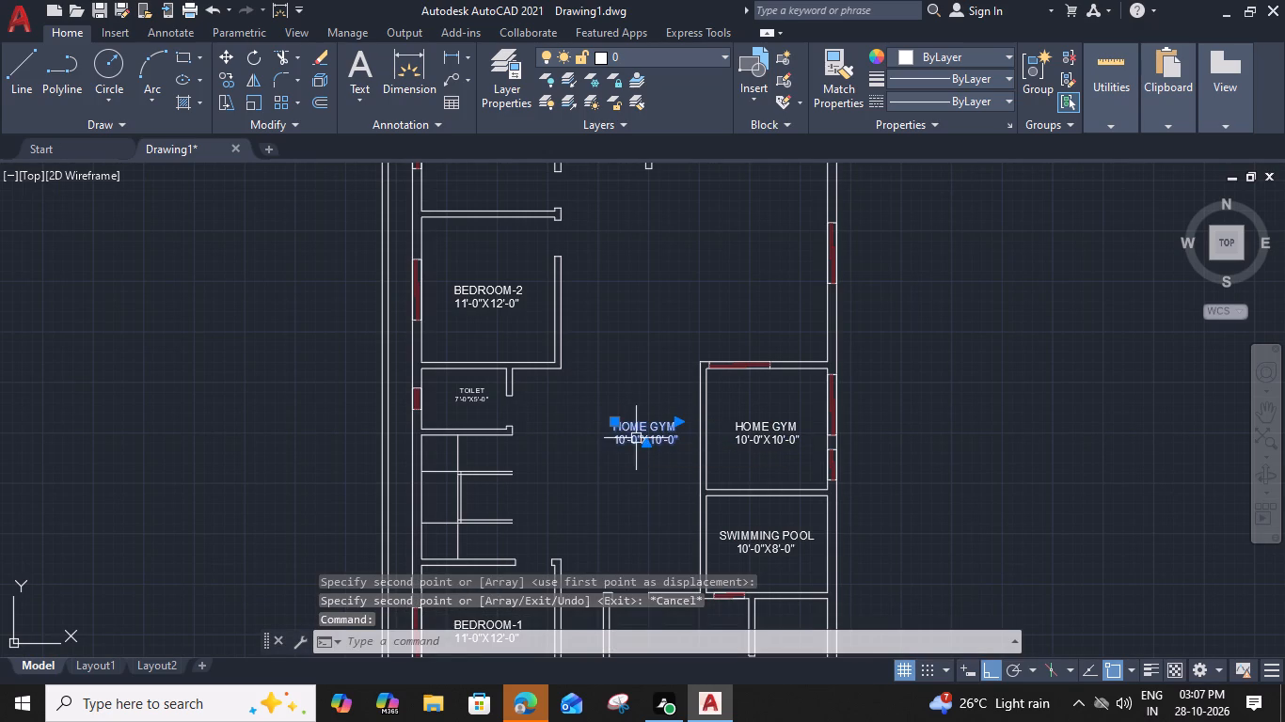
scroll(667, 421, "up", 4)
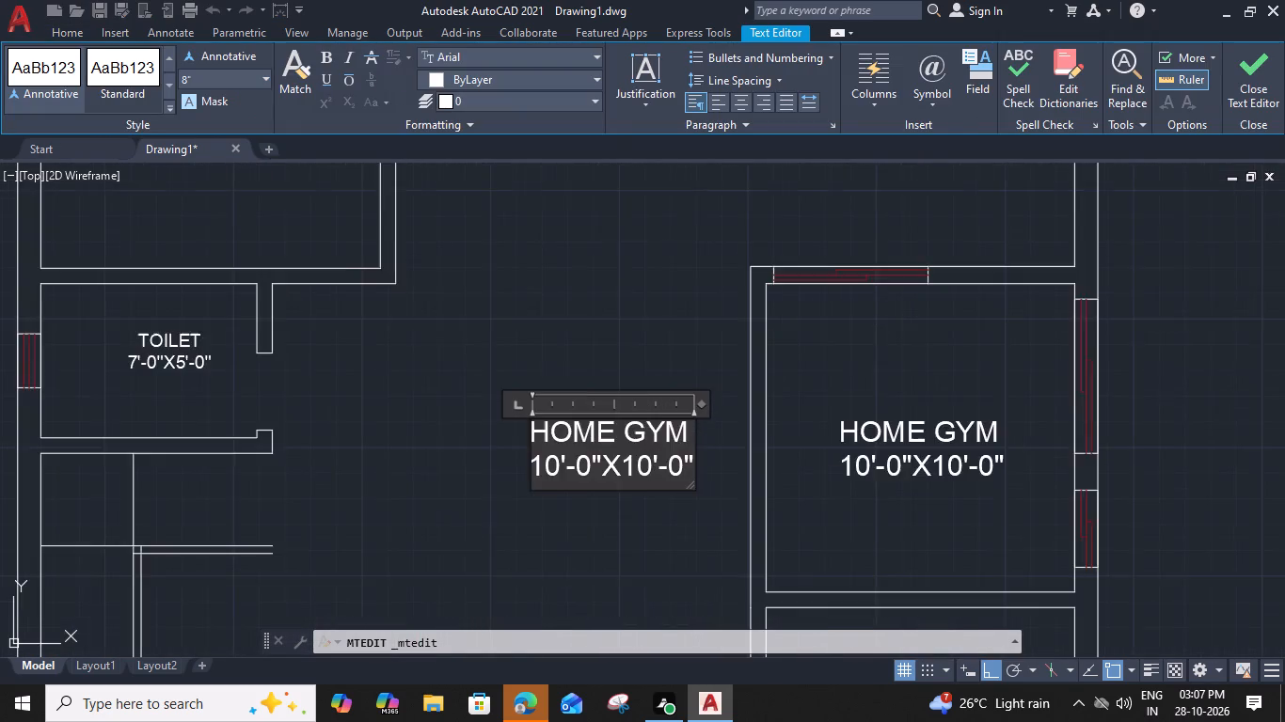
left_click_drag(494, 485, 470, 488)
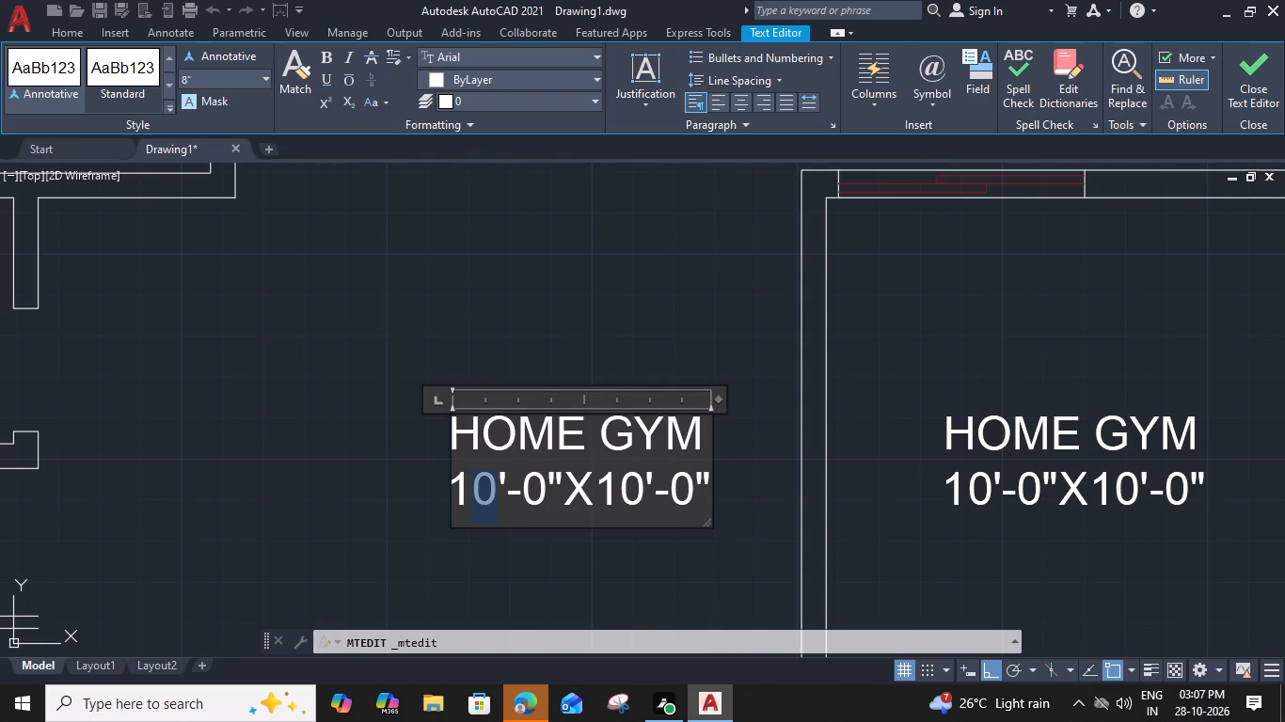
key("4")
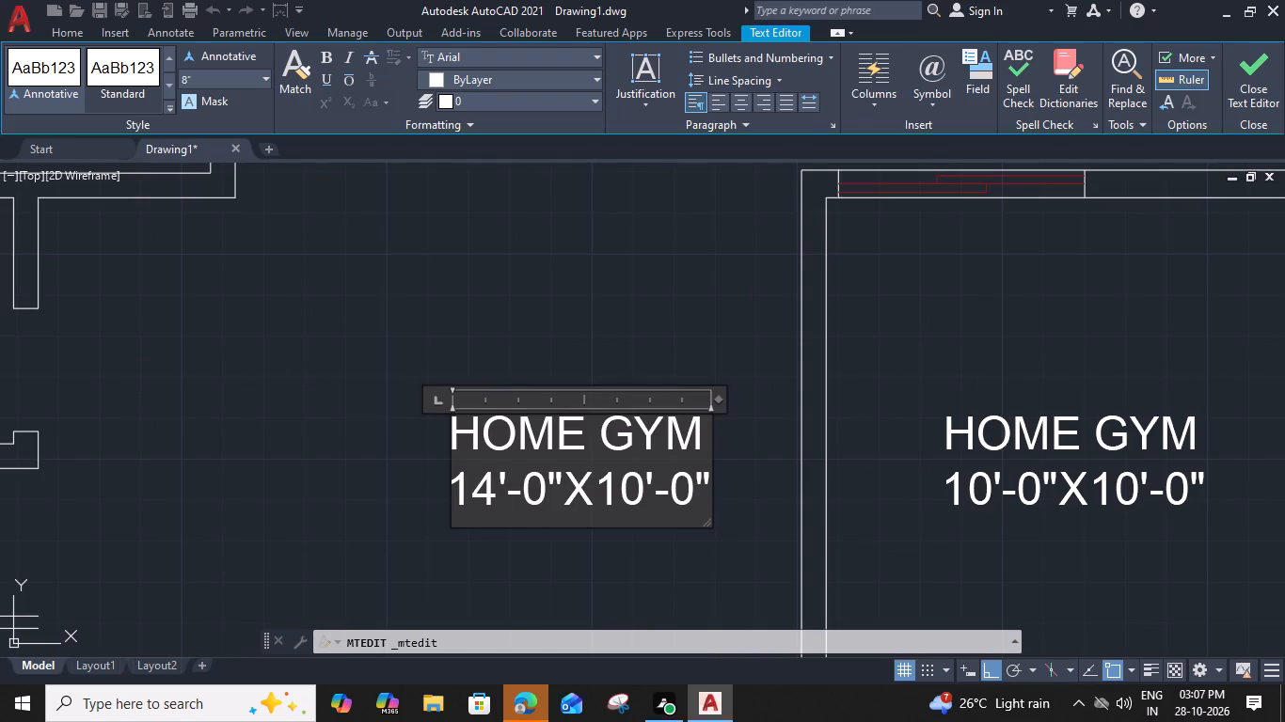
left_click_drag(628, 496, 639, 499)
key("8")
left_click_drag(702, 440, 440, 423)
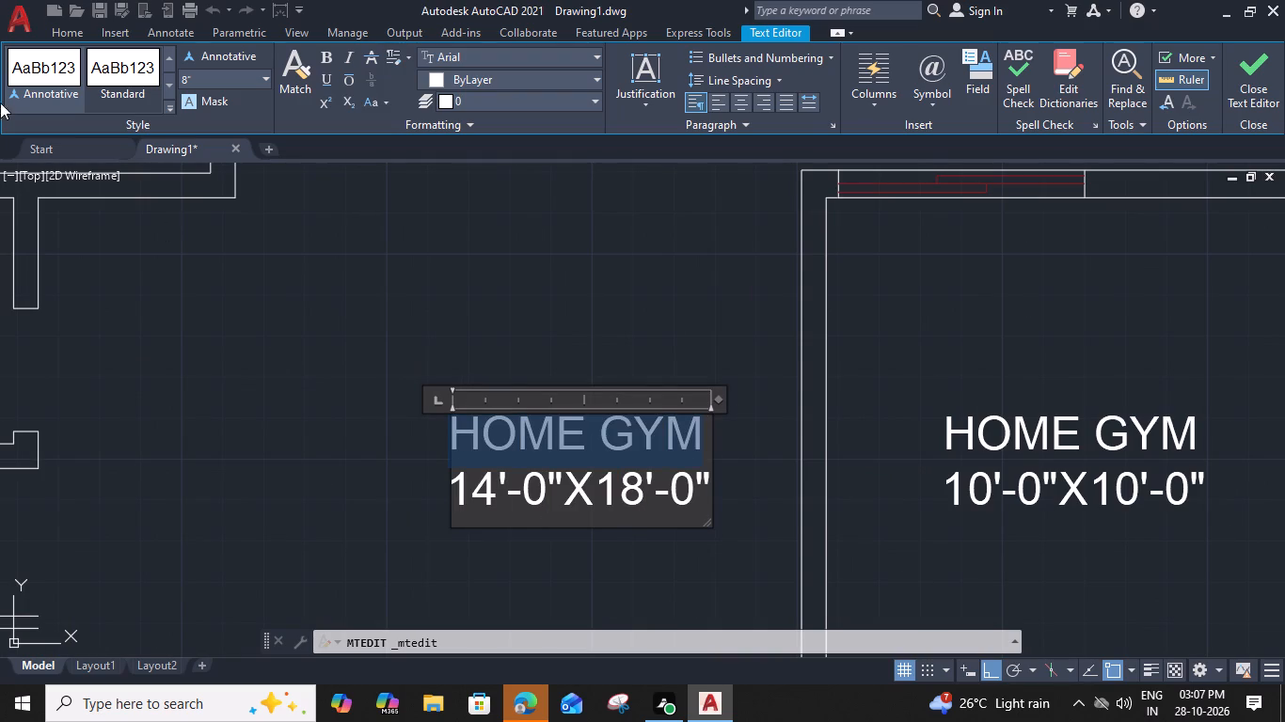
type("LIVING")
key("space")
type("HALL")
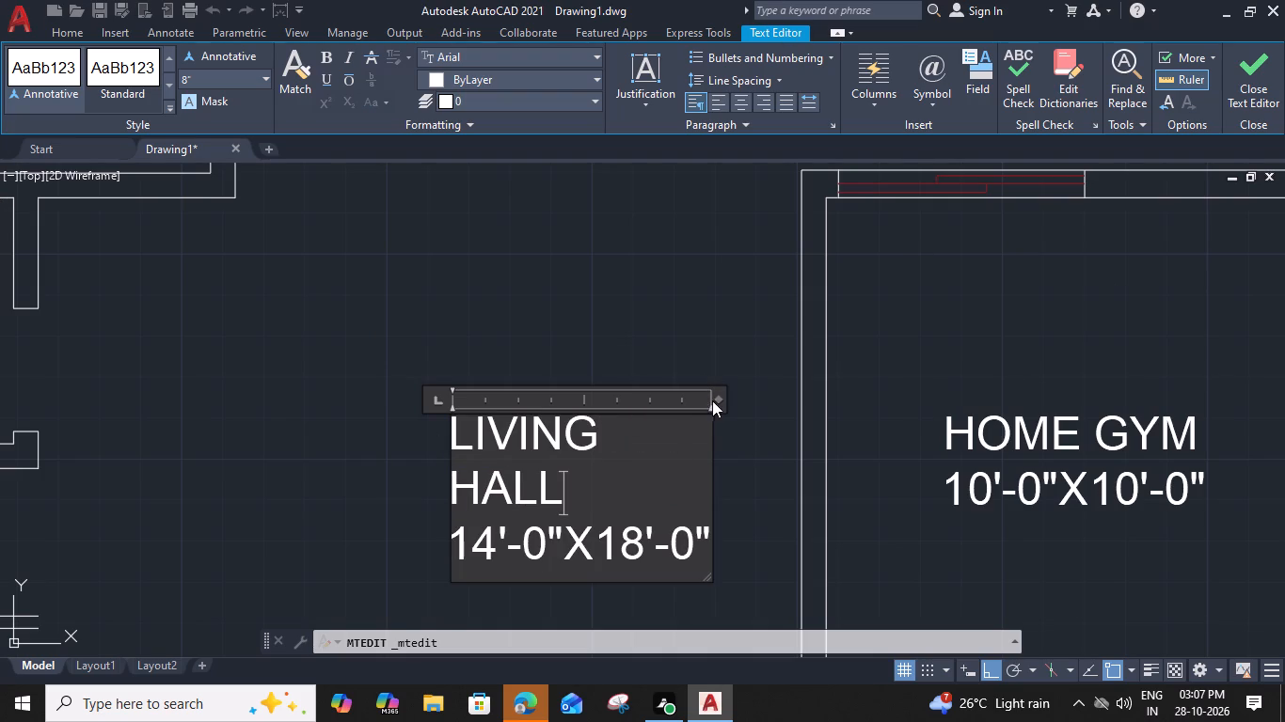
left_click_drag(720, 400, 739, 407)
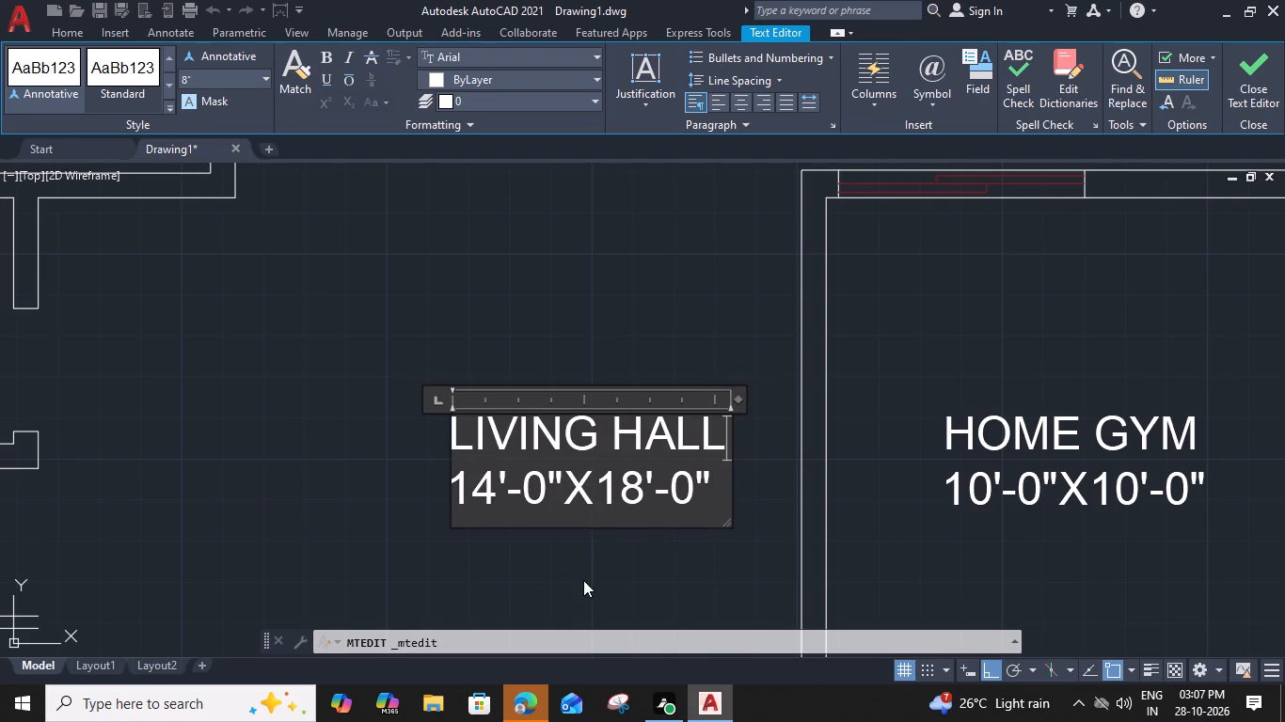
left_click(583, 580)
Measure the living hall's extents between the staircase and the SWIMMING POOL wall.
scroll(584, 572, "down", 3)
middle_click_drag(592, 553, 790, 442)
scroll(716, 474, "down", 1)
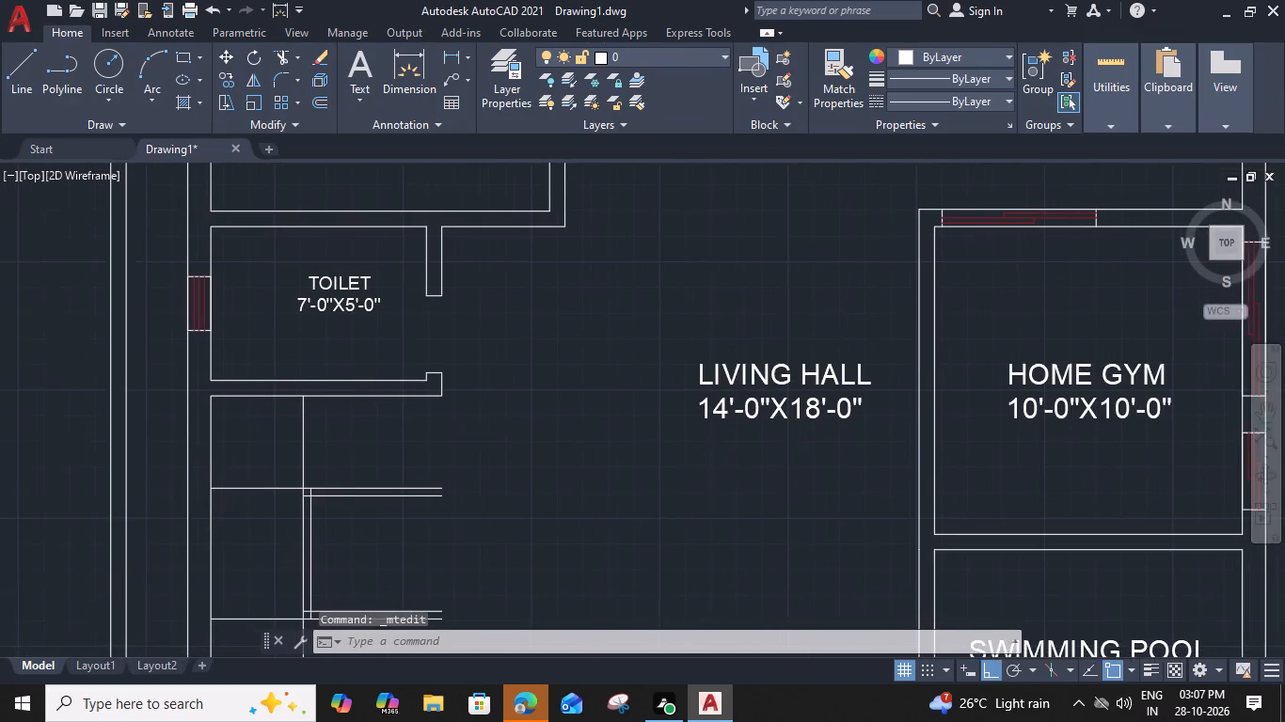
middle_click_drag(706, 519, 782, 368)
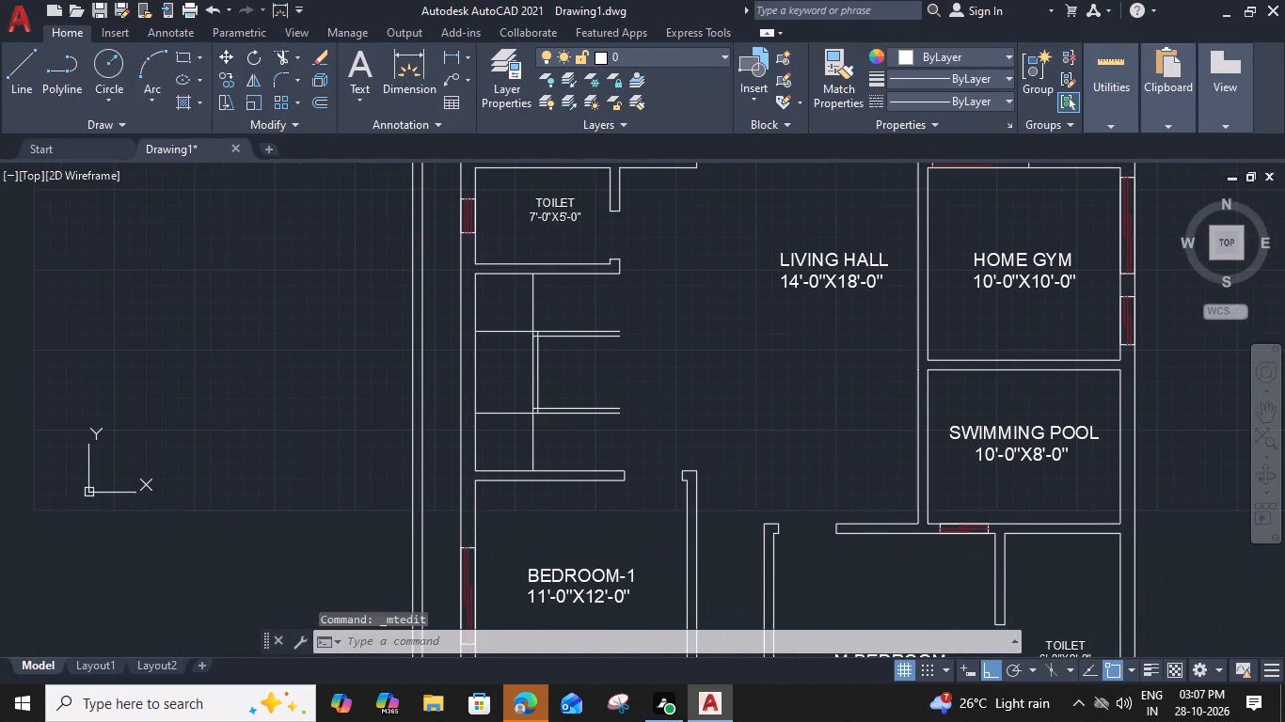
key("m")
type("EA")
key("space")
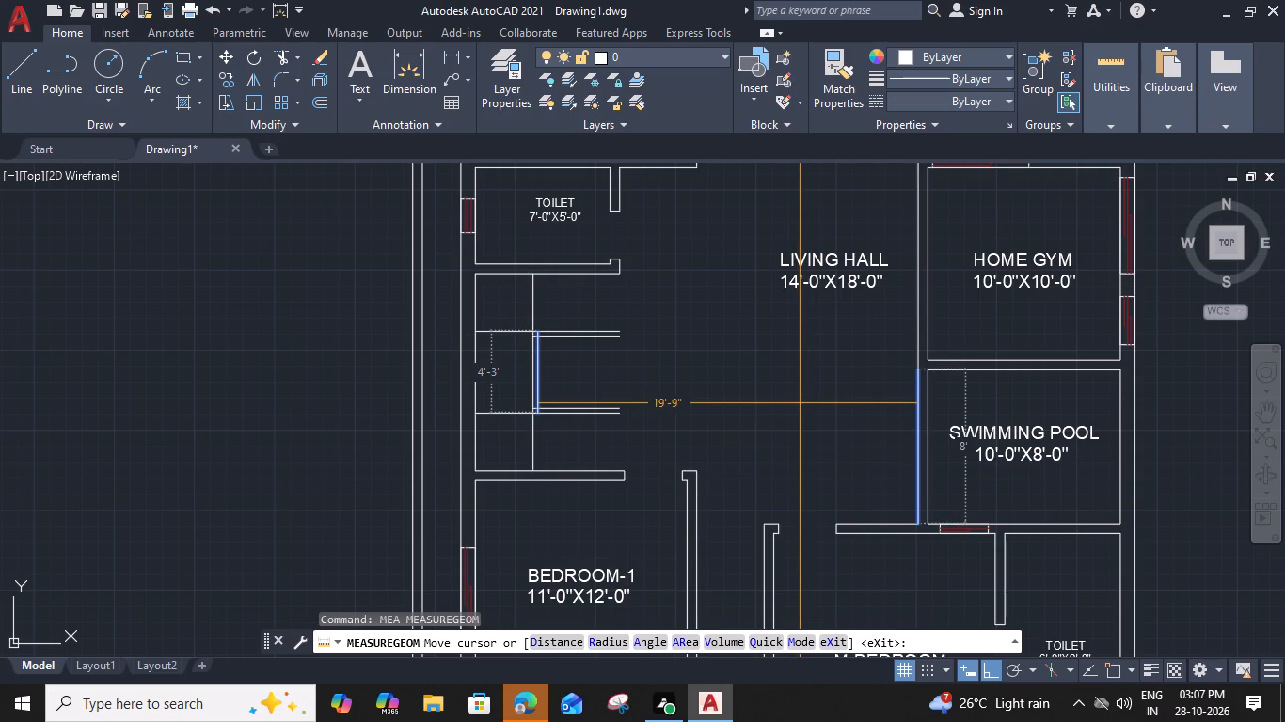
key("Escape")
Move the LIVING HALL label straight down the plan to beside the SWIMMING POOL room.
left_click(835, 263)
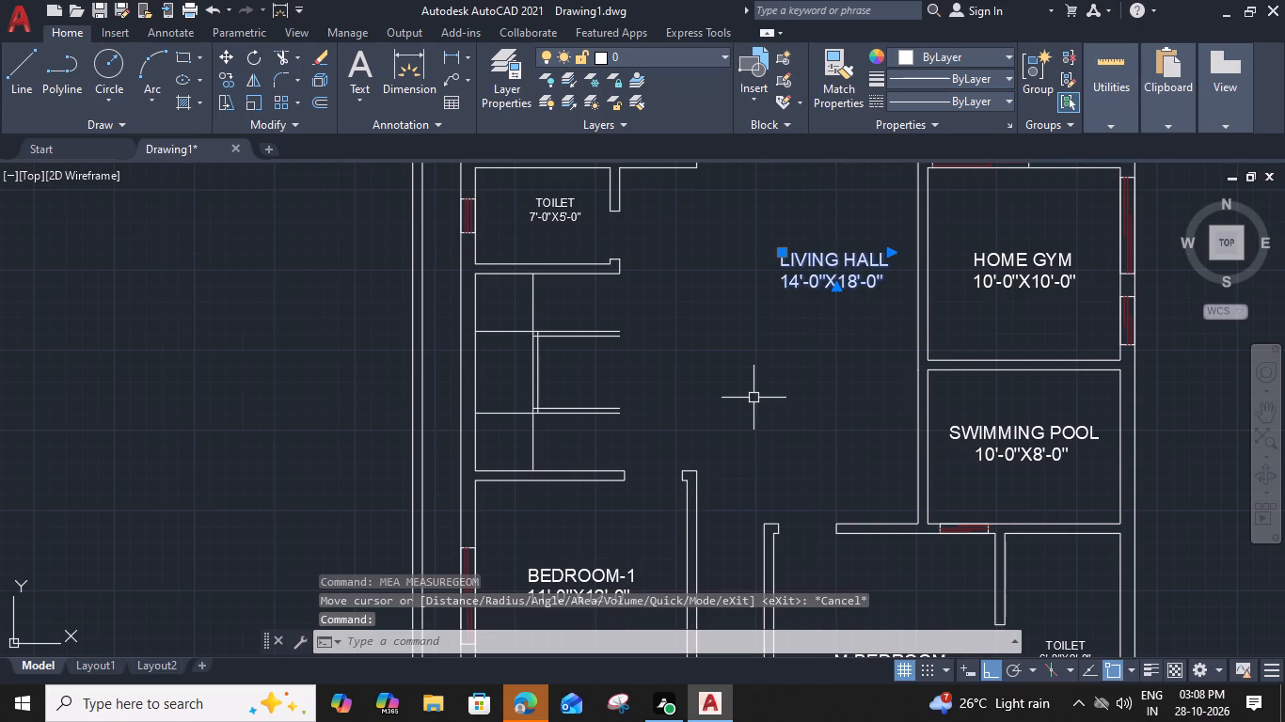
type("M")
key("space")
left_click(782, 290)
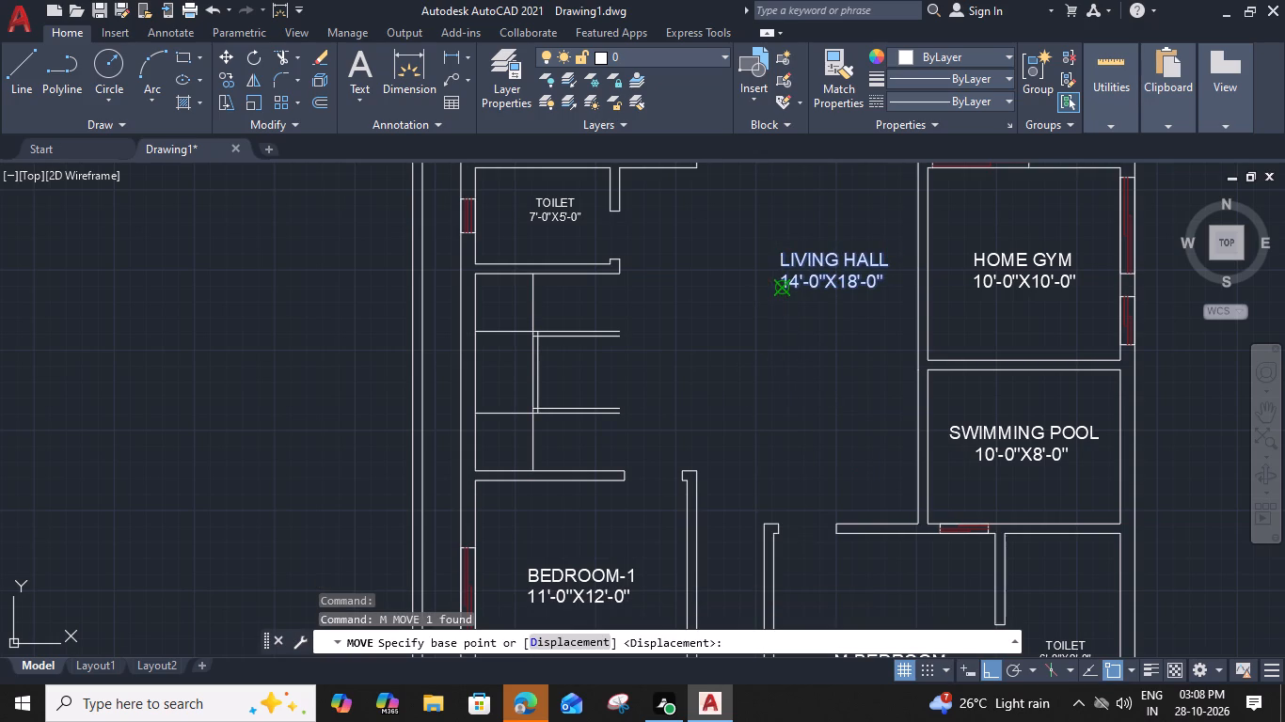
left_click(778, 449)
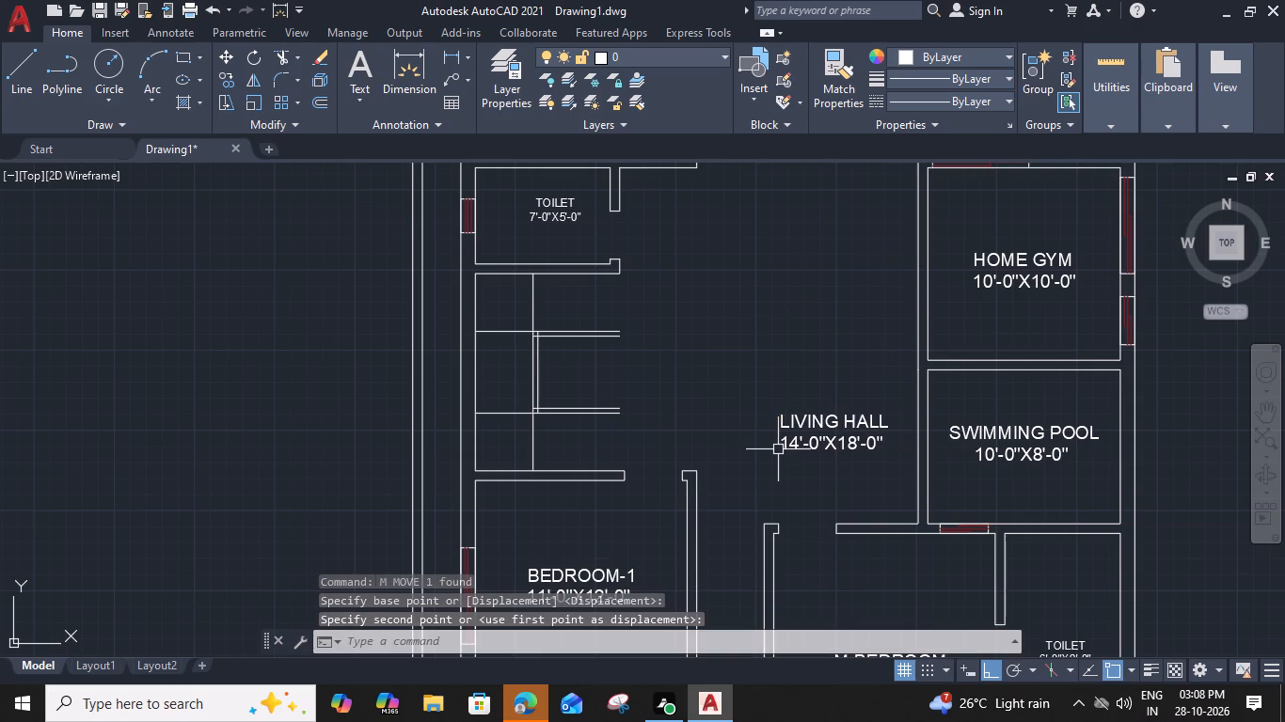
Copy the LIVING HALL label straight up into the open area beside BEDROOM-2.
middle_click_drag(786, 286, 769, 356)
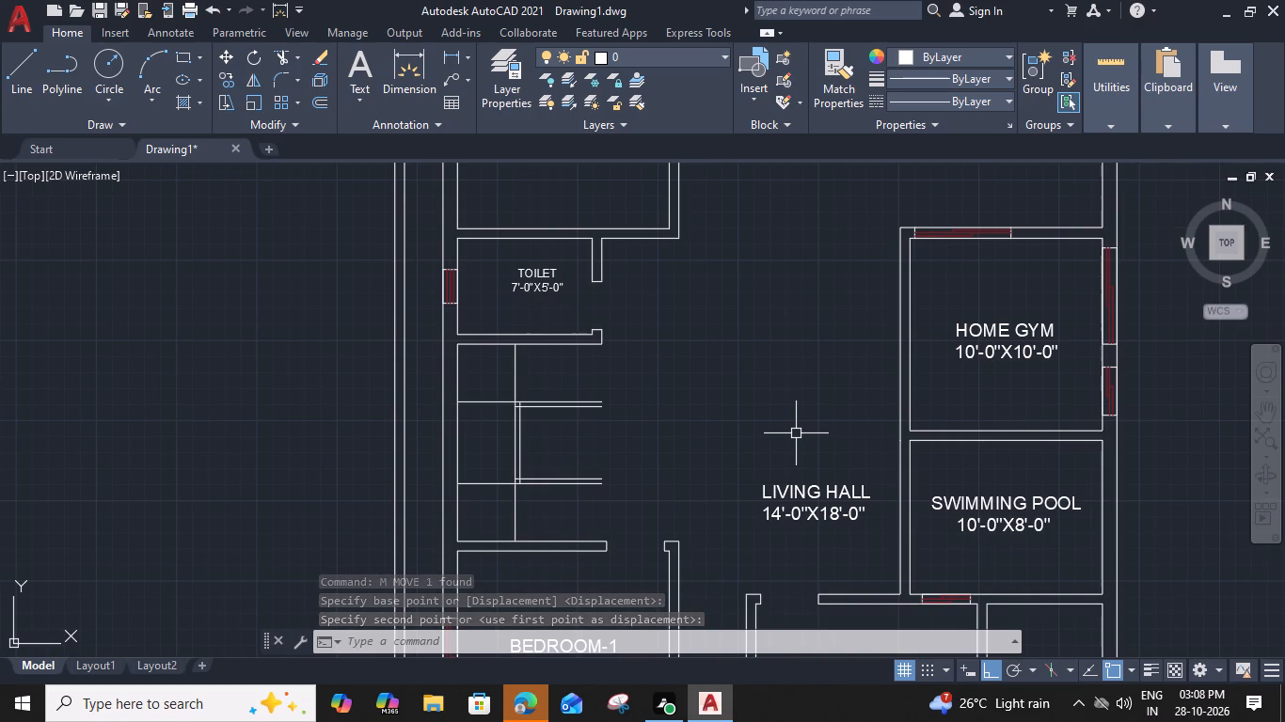
left_click(783, 494)
key("c")
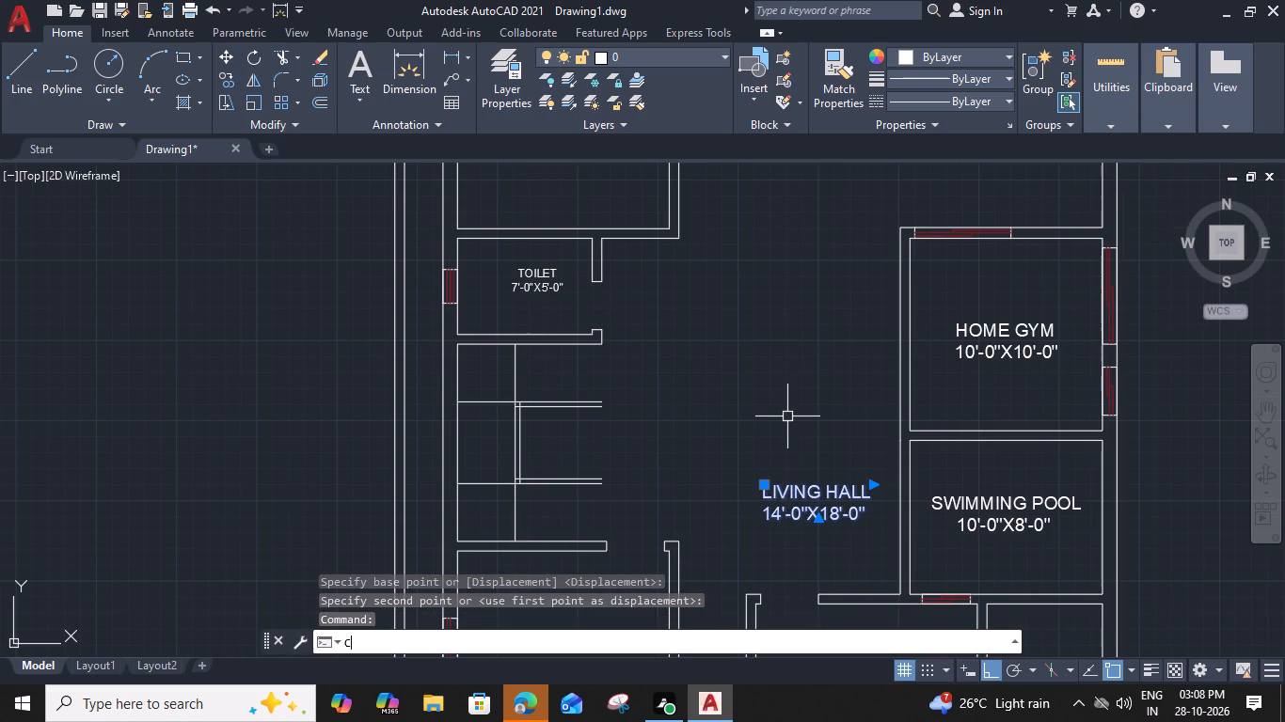
key("o")
key("space")
left_click(762, 483)
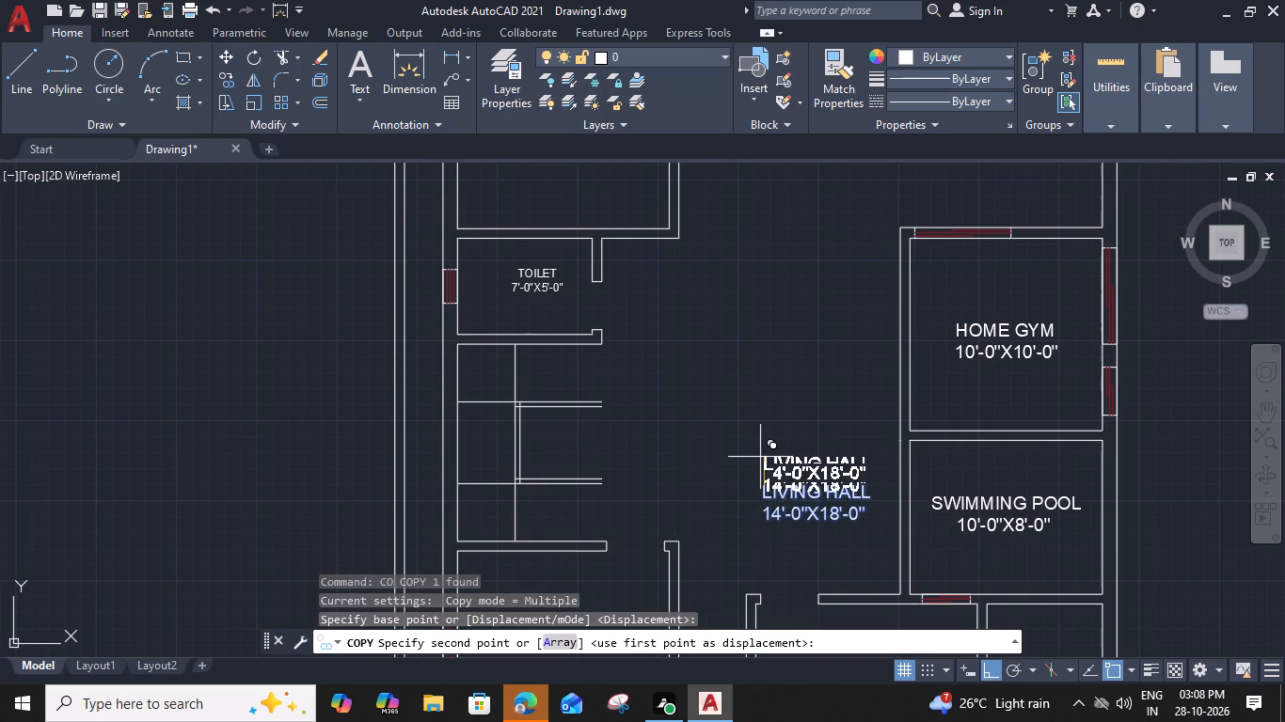
middle_click_drag(772, 311, 762, 478)
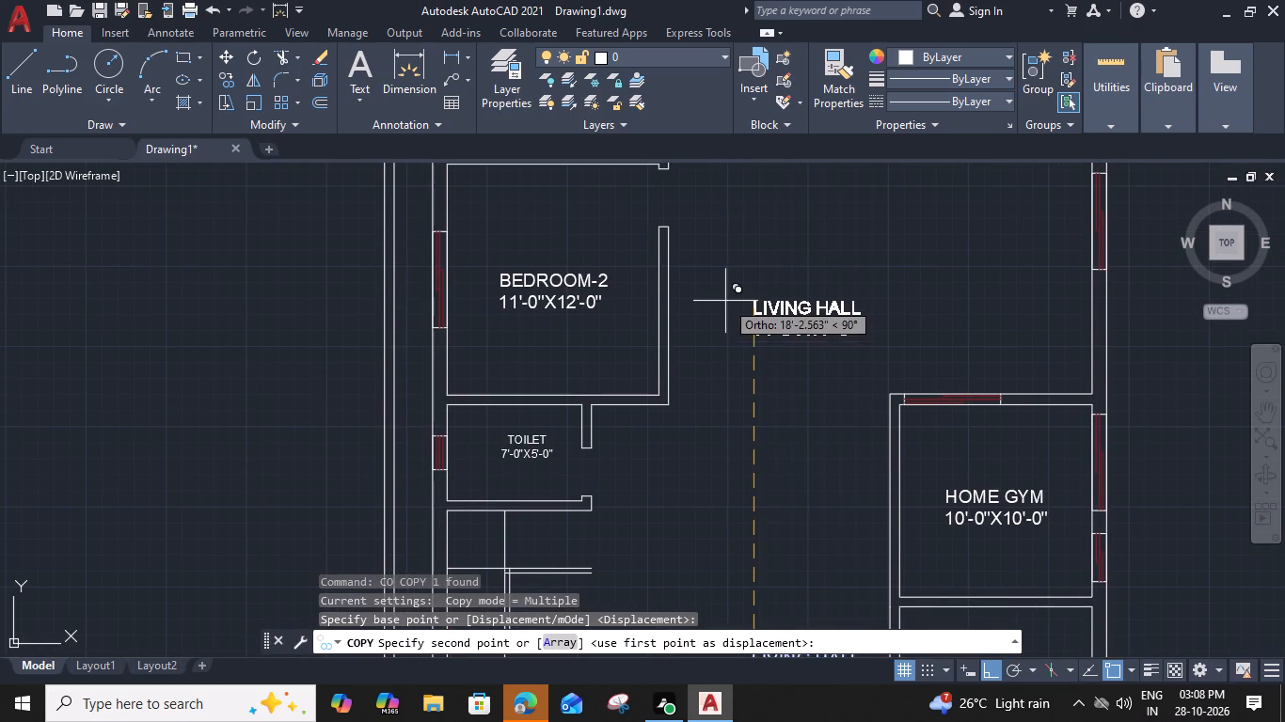
left_click(725, 301)
key("Escape")
Move the copied LIVING HALL label closer to the BEDROOM-2 wall and slightly down the plan.
left_click(764, 322)
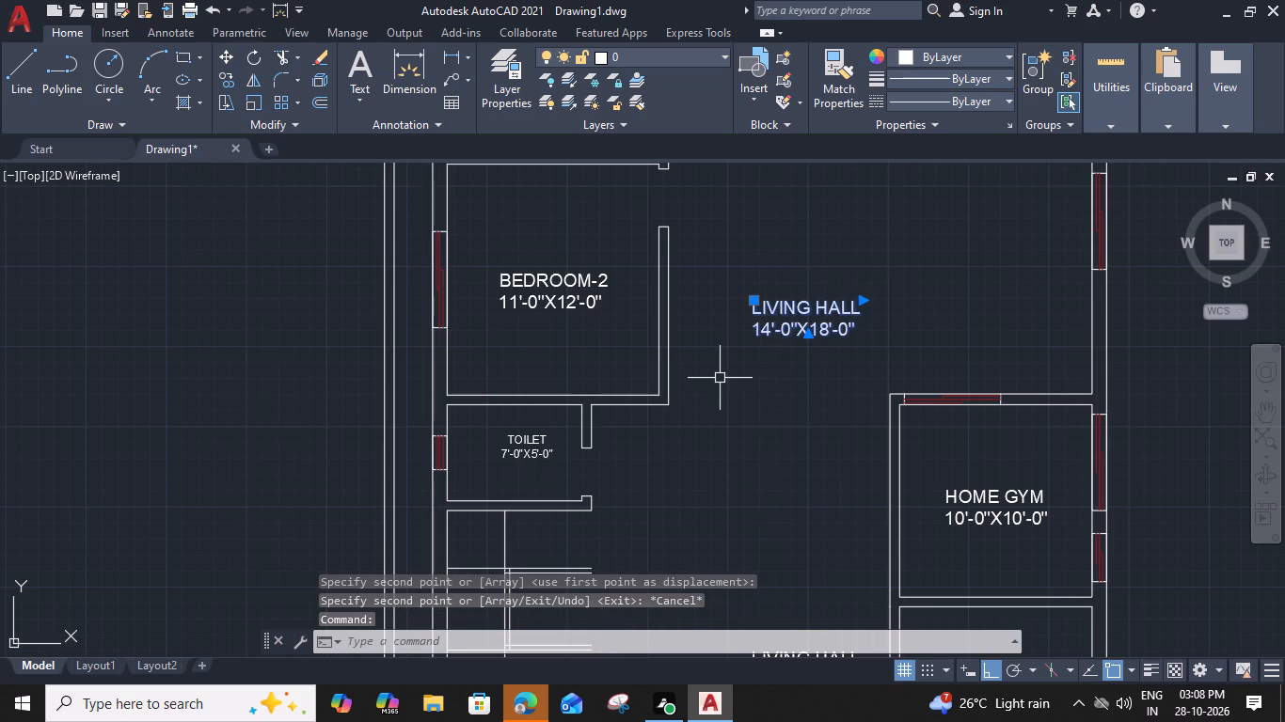
type("M")
key("space")
left_click(754, 339)
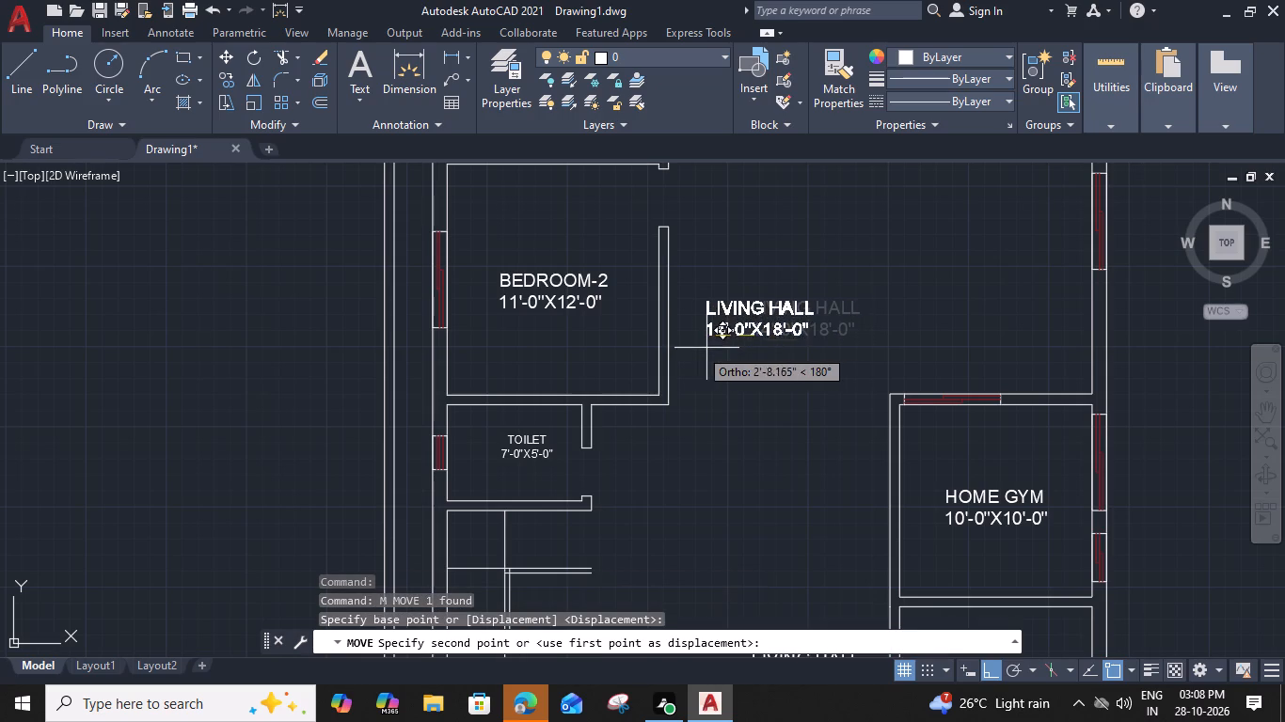
left_click(710, 349)
left_click(740, 334)
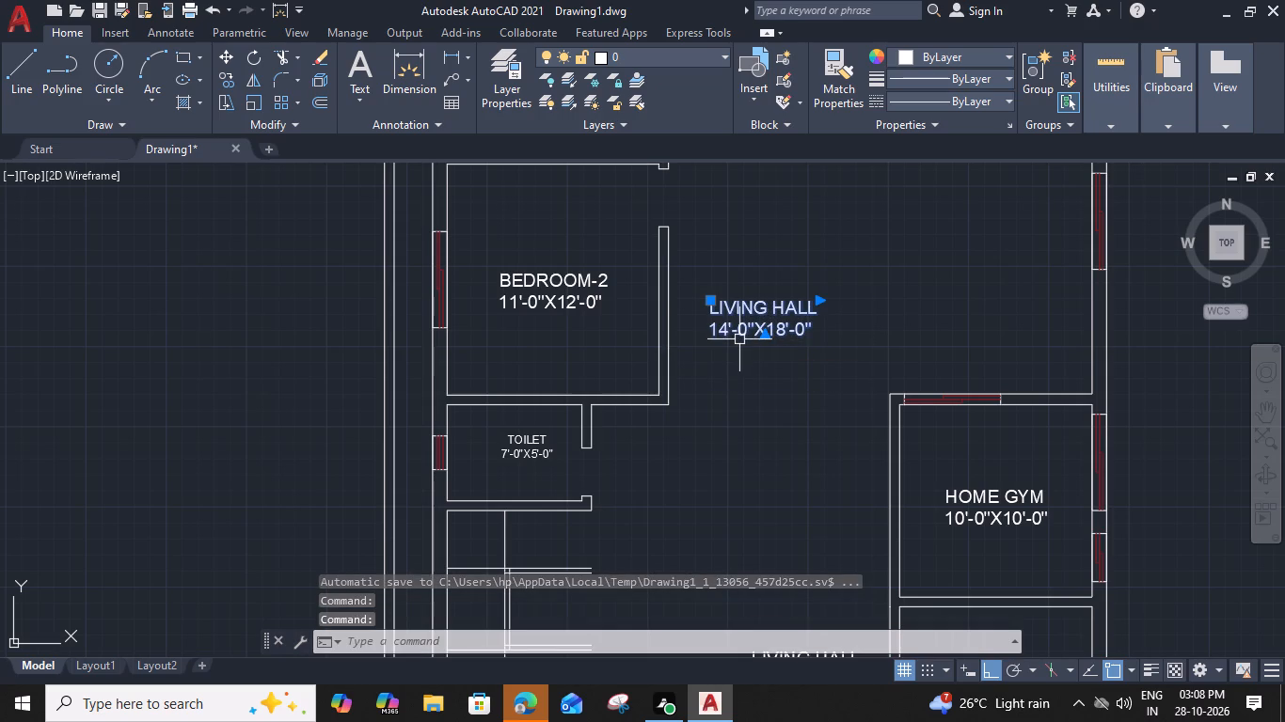
type("M")
key("space")
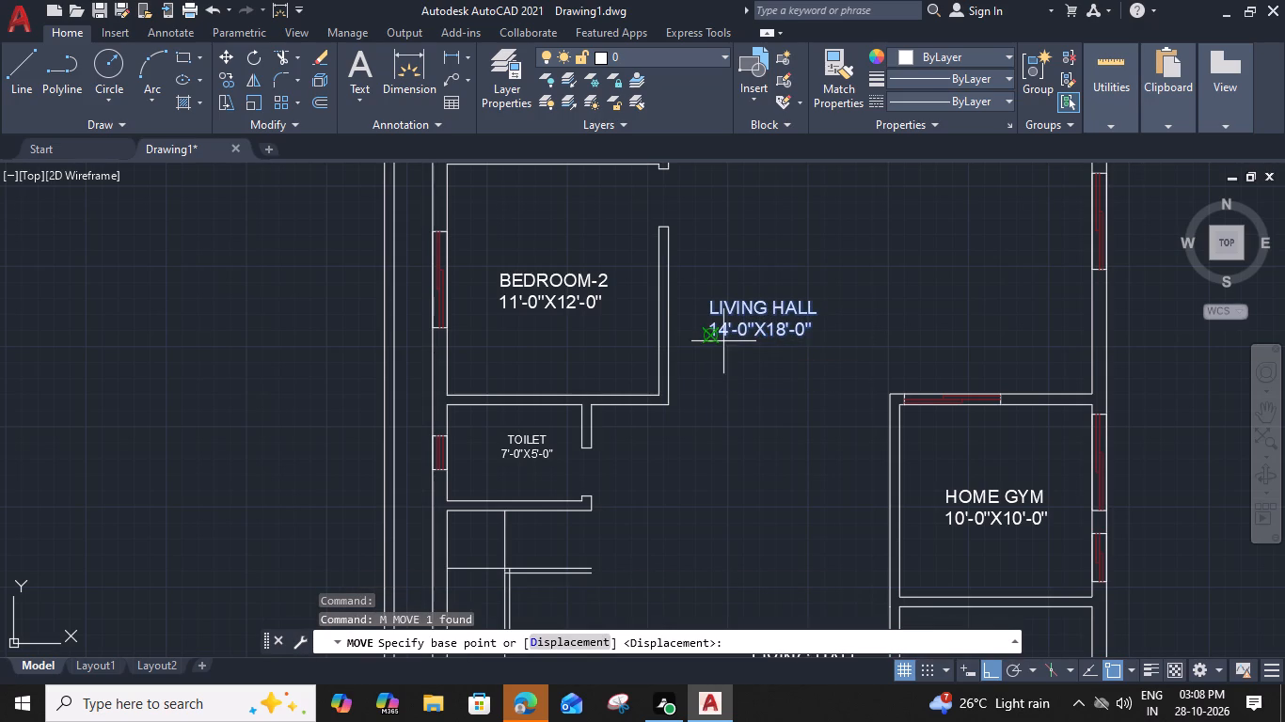
left_click(716, 337)
left_click(715, 373)
Edit the copied LIVING HALL label beside BEDROOM-2 to read DINING with dimensions 14'-0"X10'-0".
double_click(735, 346)
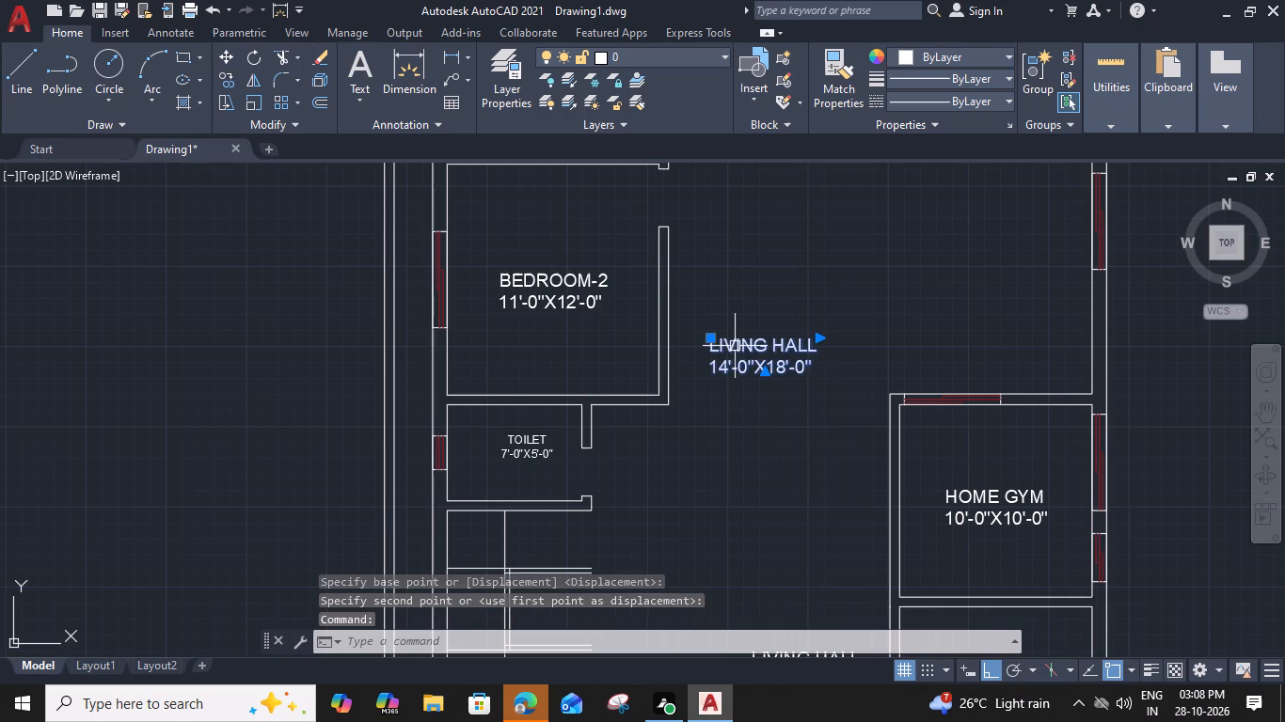
scroll(780, 367, "up", 1)
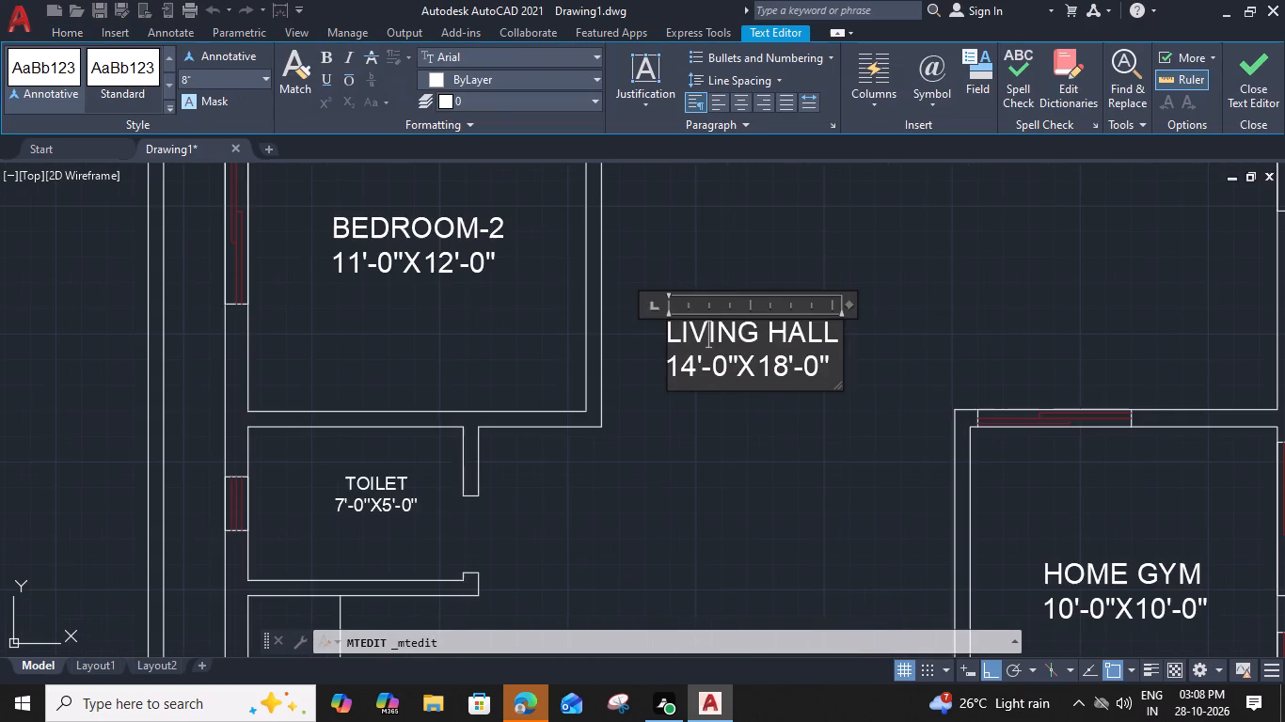
left_click_drag(786, 373, 778, 369)
key("0")
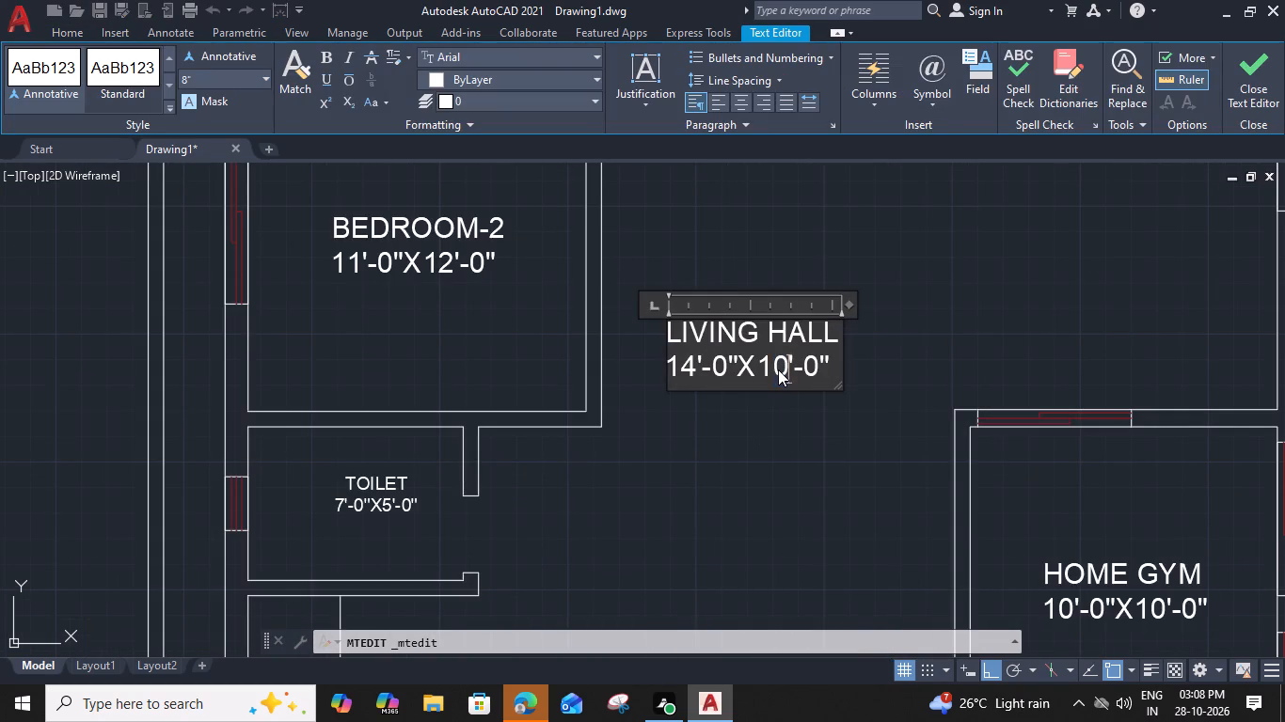
left_click_drag(833, 337, 603, 336)
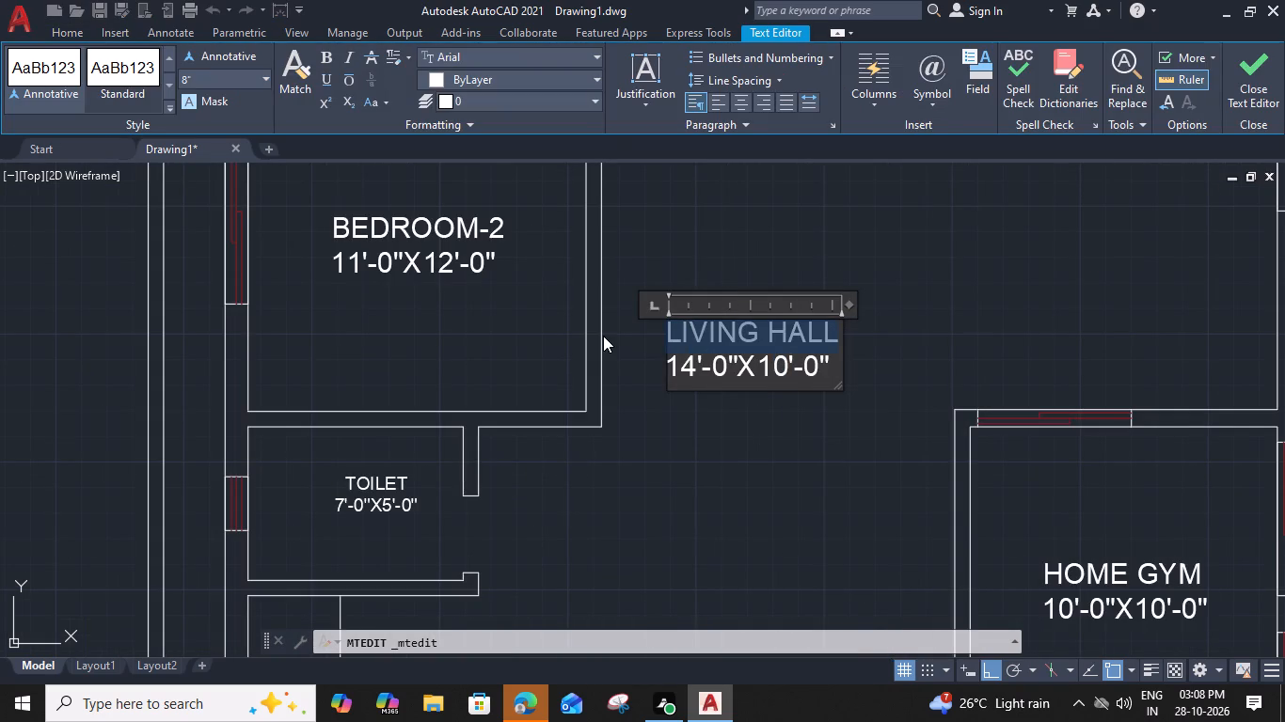
type("DIN")
key("i")
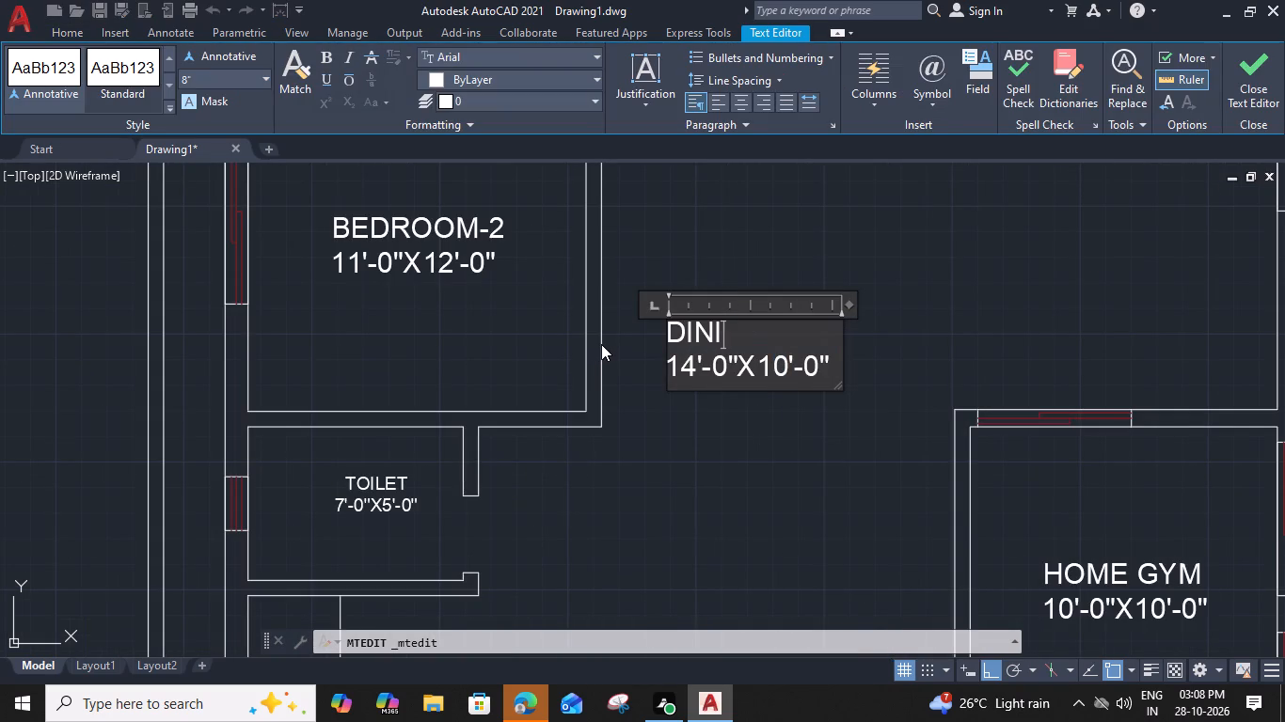
key("n")
key("g")
Centre the word DINING above its dimensions with leading spaces and narrow the text box to fit.
left_click(668, 336)
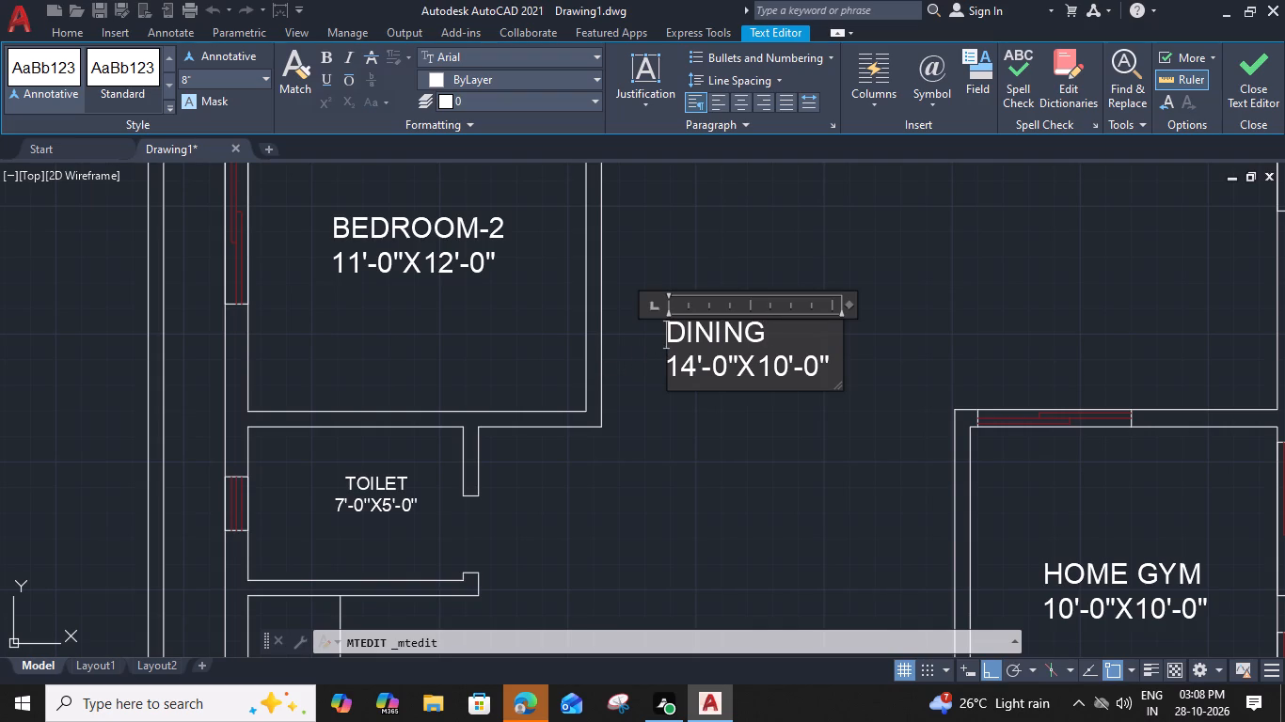
key("space")
key("space")
key("space")
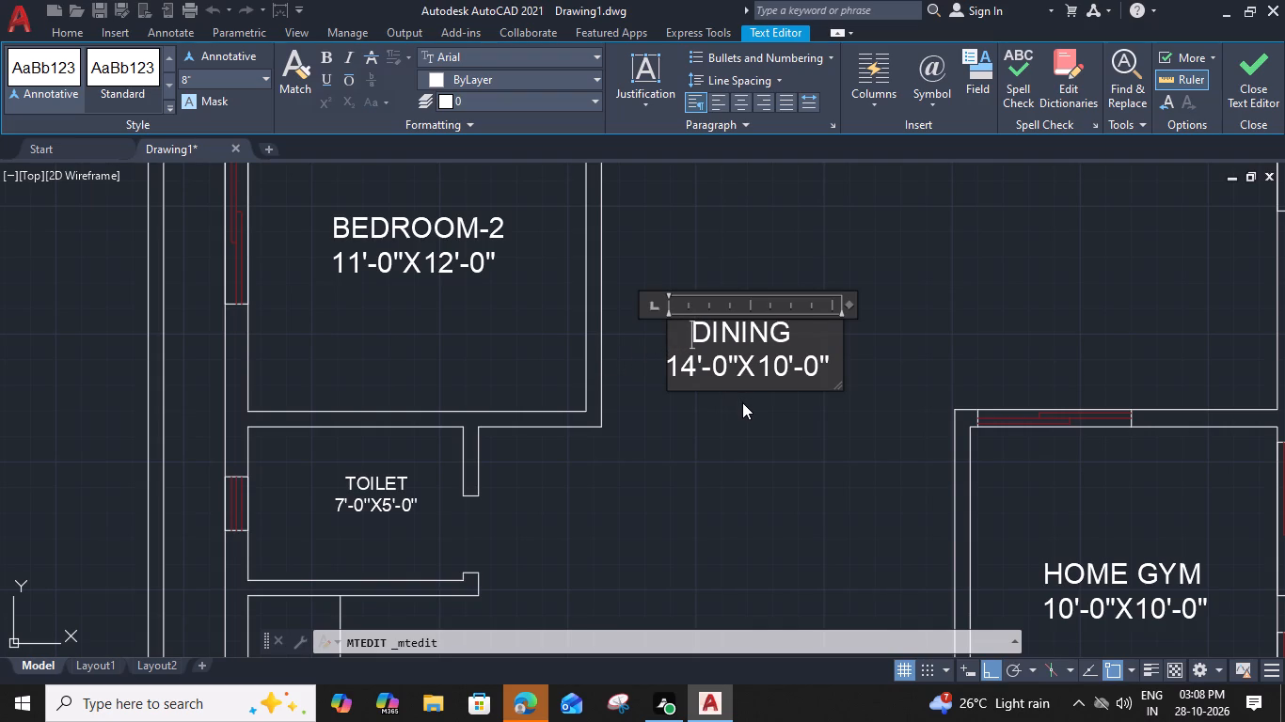
key("space")
left_click_drag(852, 305, 842, 305)
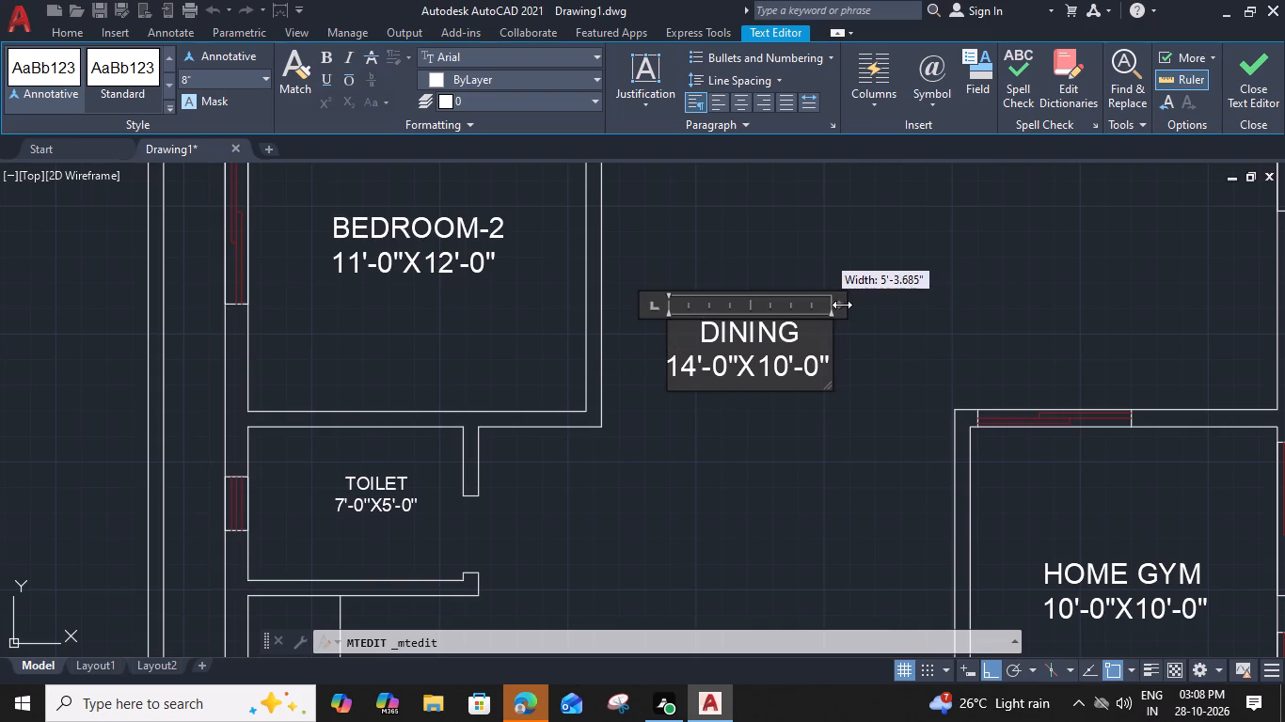
left_click_drag(842, 305, 839, 305)
left_click(738, 456)
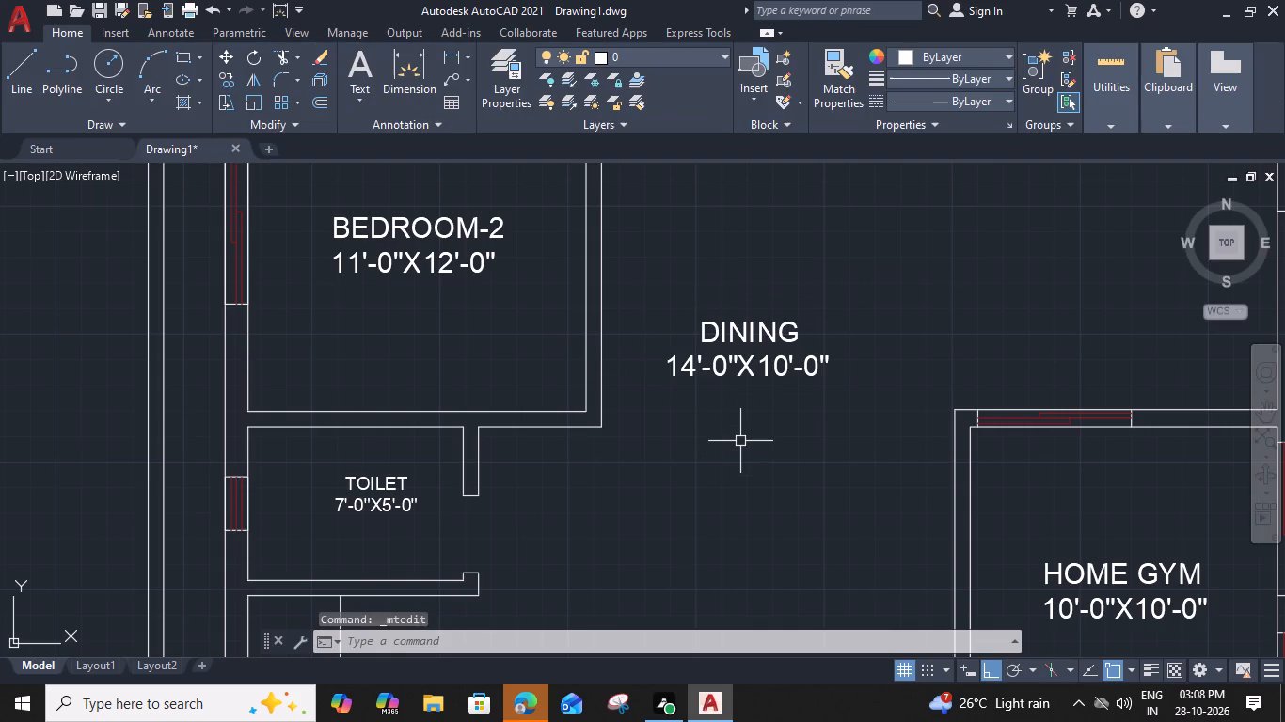
Copy the DINING label straight up the plan by about 10'-0", level with the wall between BEDROOM-3 and BEDROOM-2.
middle_click_drag(758, 416, 636, 513)
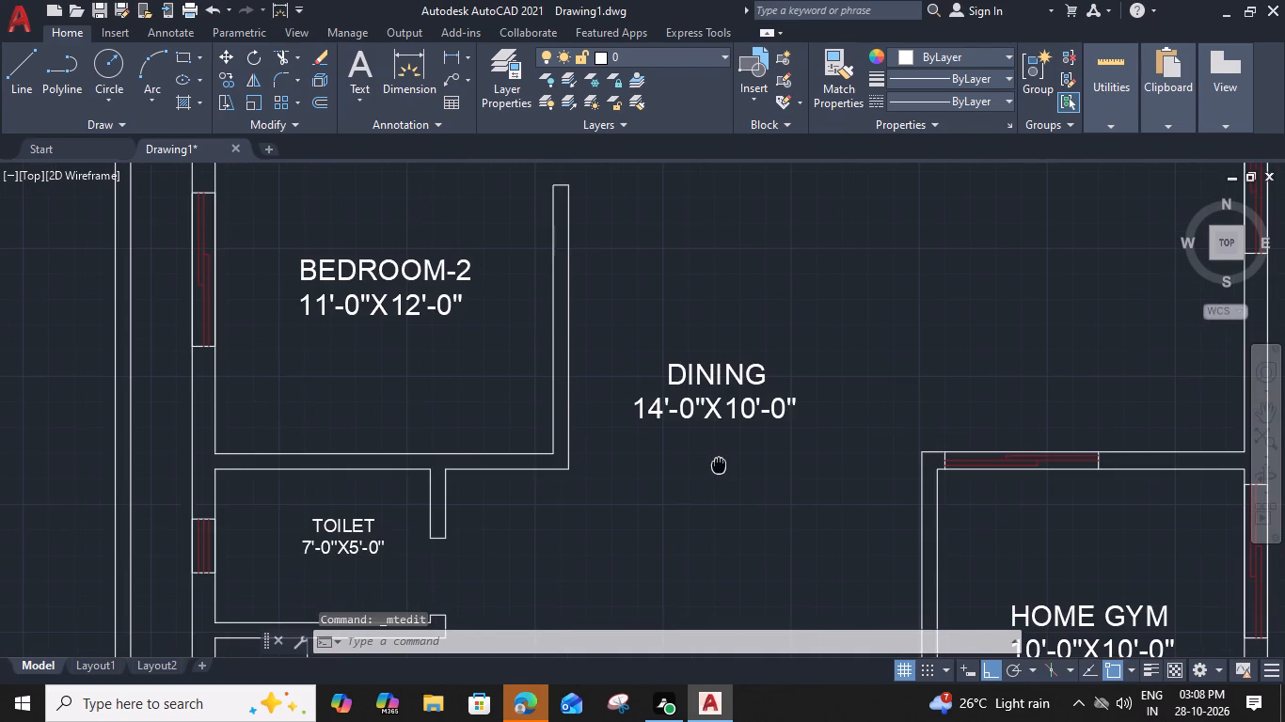
left_click(669, 459)
key("c")
type("O")
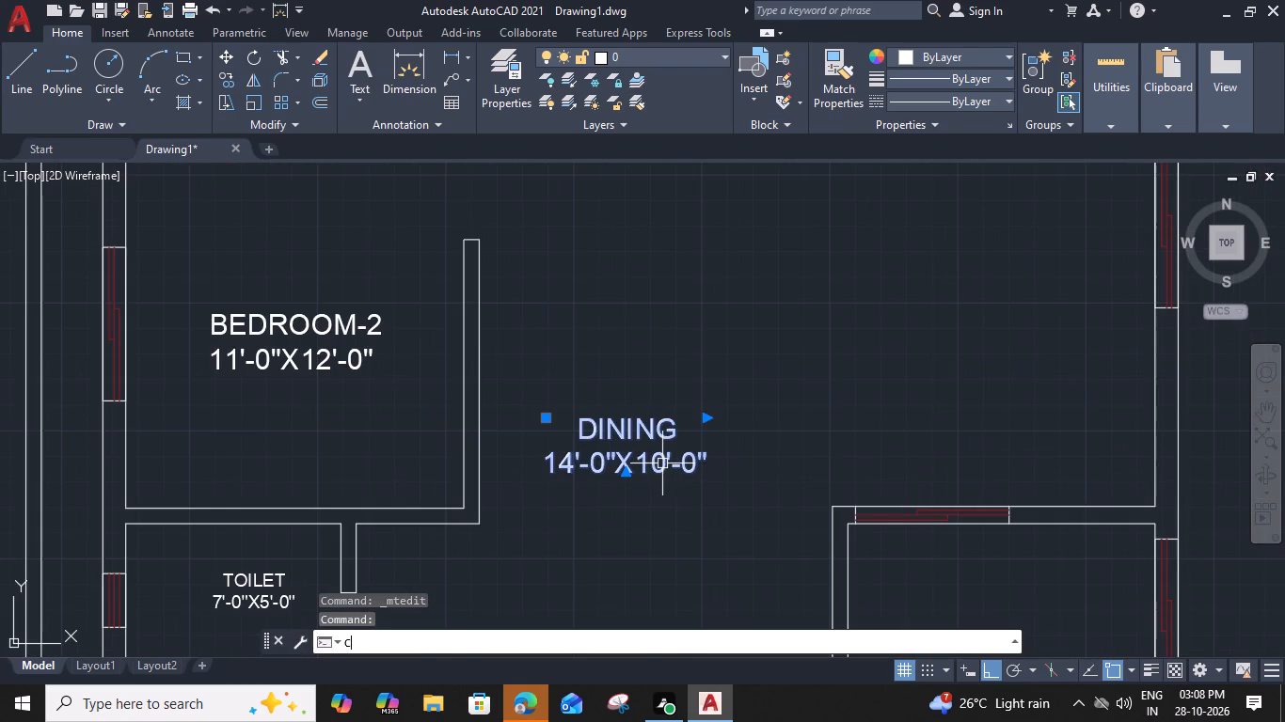
key("space")
left_click(705, 474)
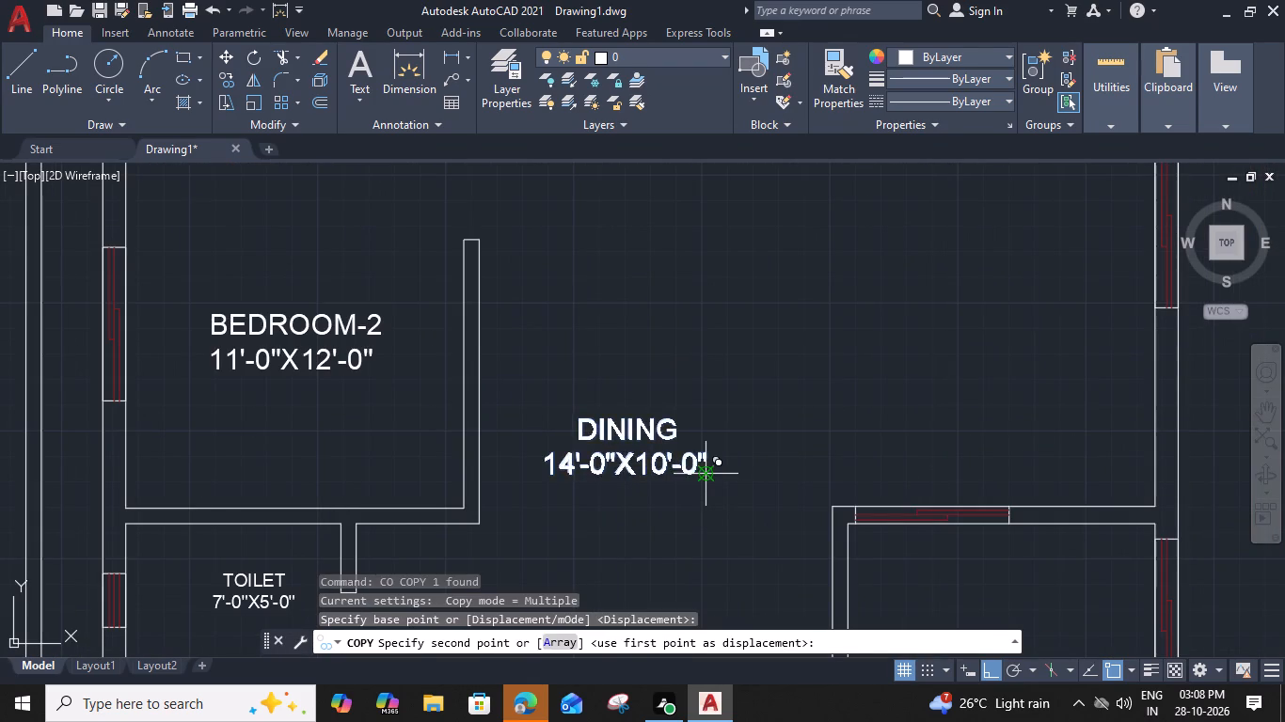
scroll(771, 328, "down", 2)
middle_click_drag(771, 329, 727, 422)
left_click(712, 358)
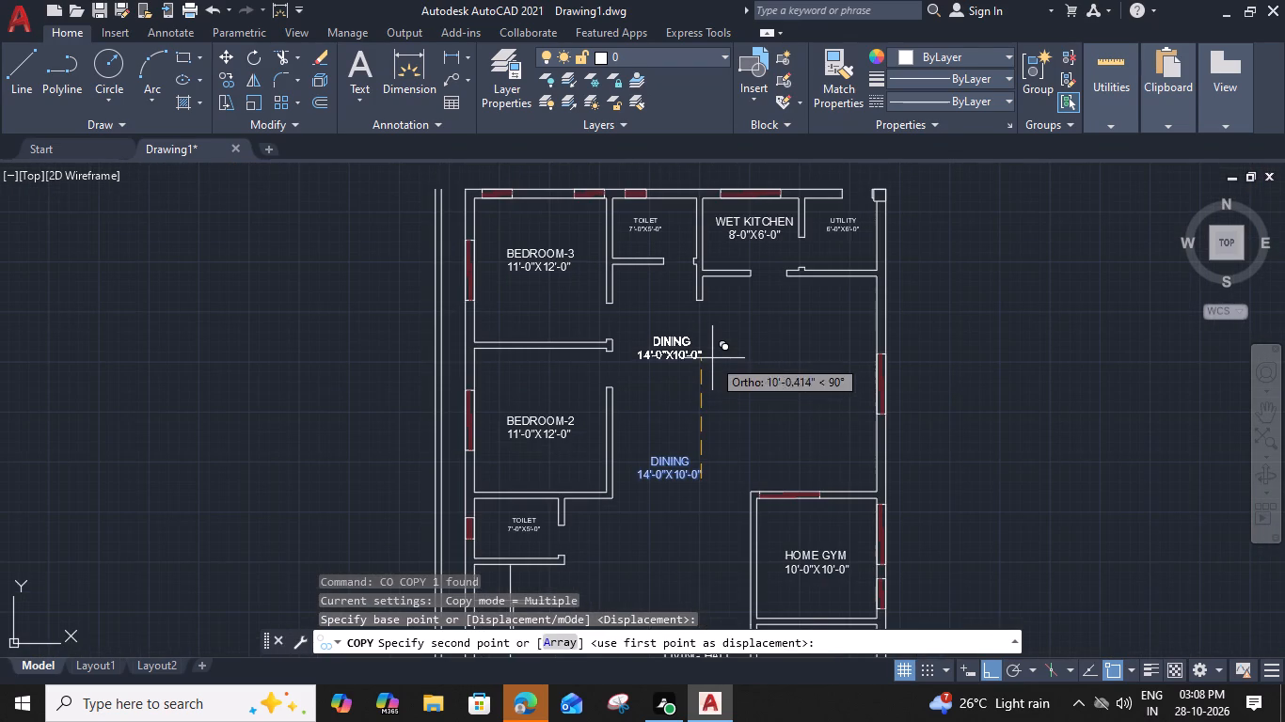
key("Escape")
Move the copied DINING label horizontally into the open area below the WET KITCHEN and UTILITY rooms.
left_click(690, 352)
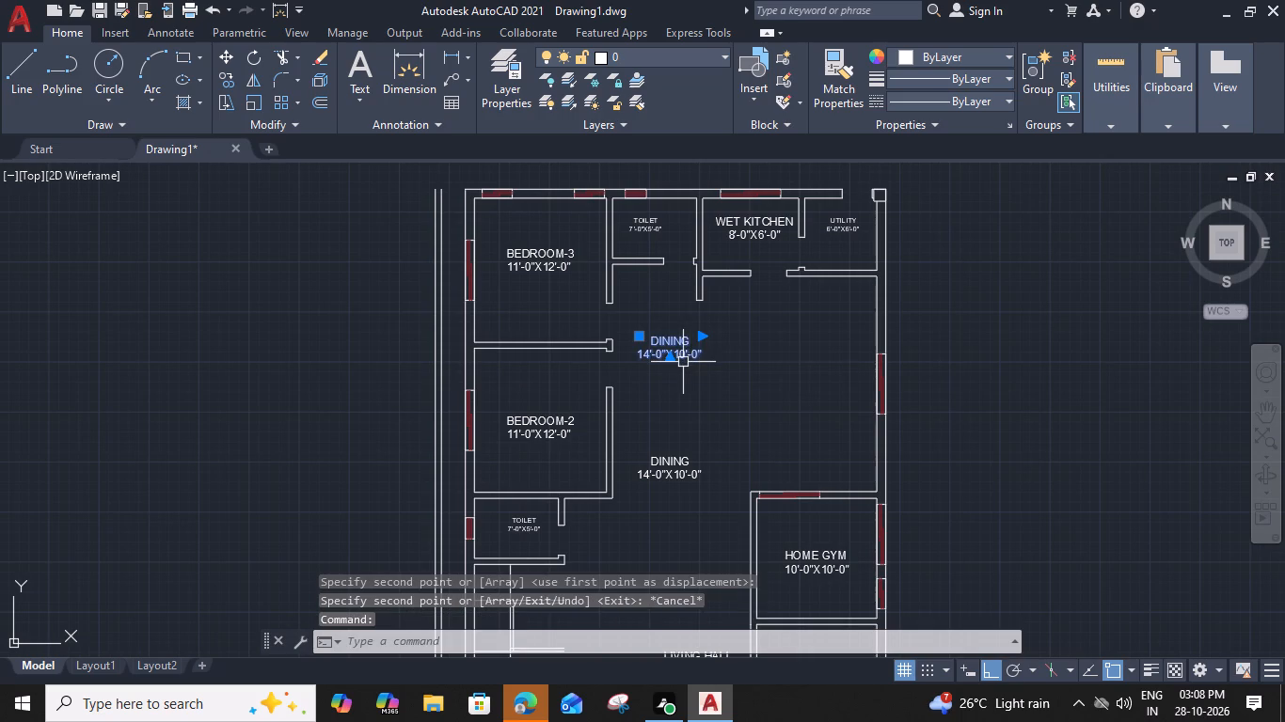
type("M")
key("space")
left_click(700, 360)
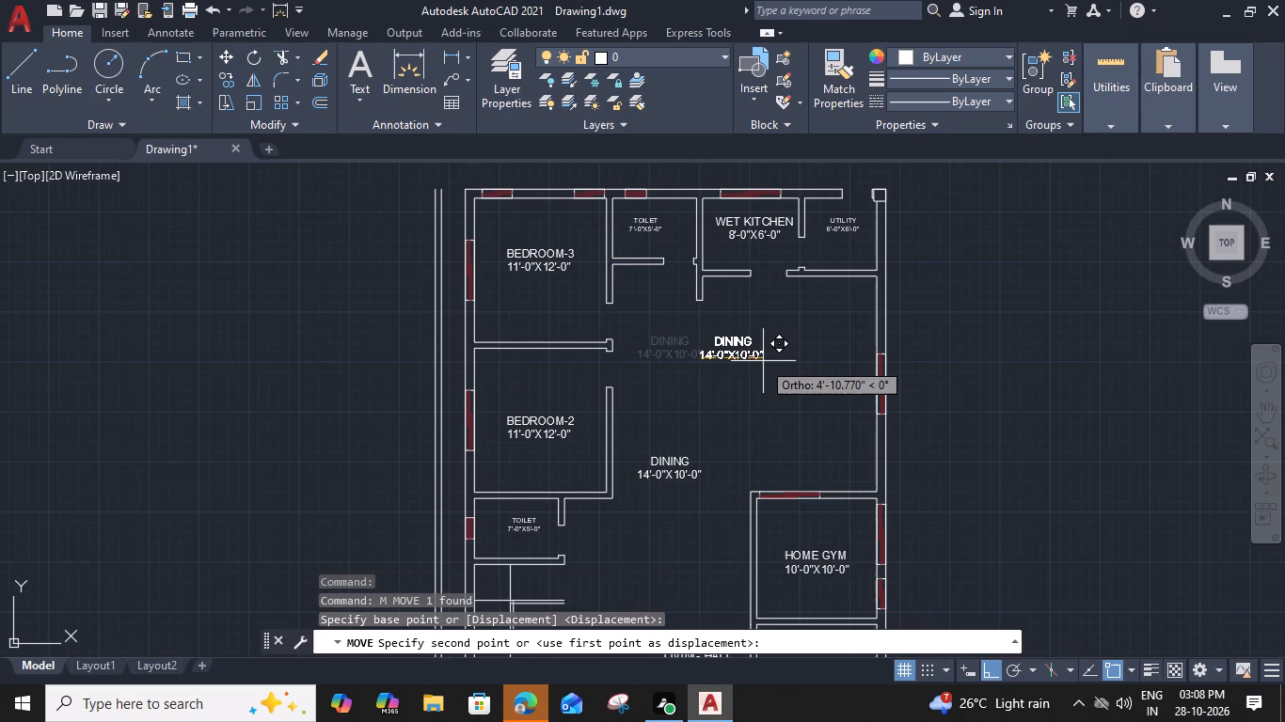
left_click(843, 360)
Move the copied DINING label straight up, closer to the wall below the WET KITCHEN and UTILITY.
middle_click_drag(772, 405, 726, 465)
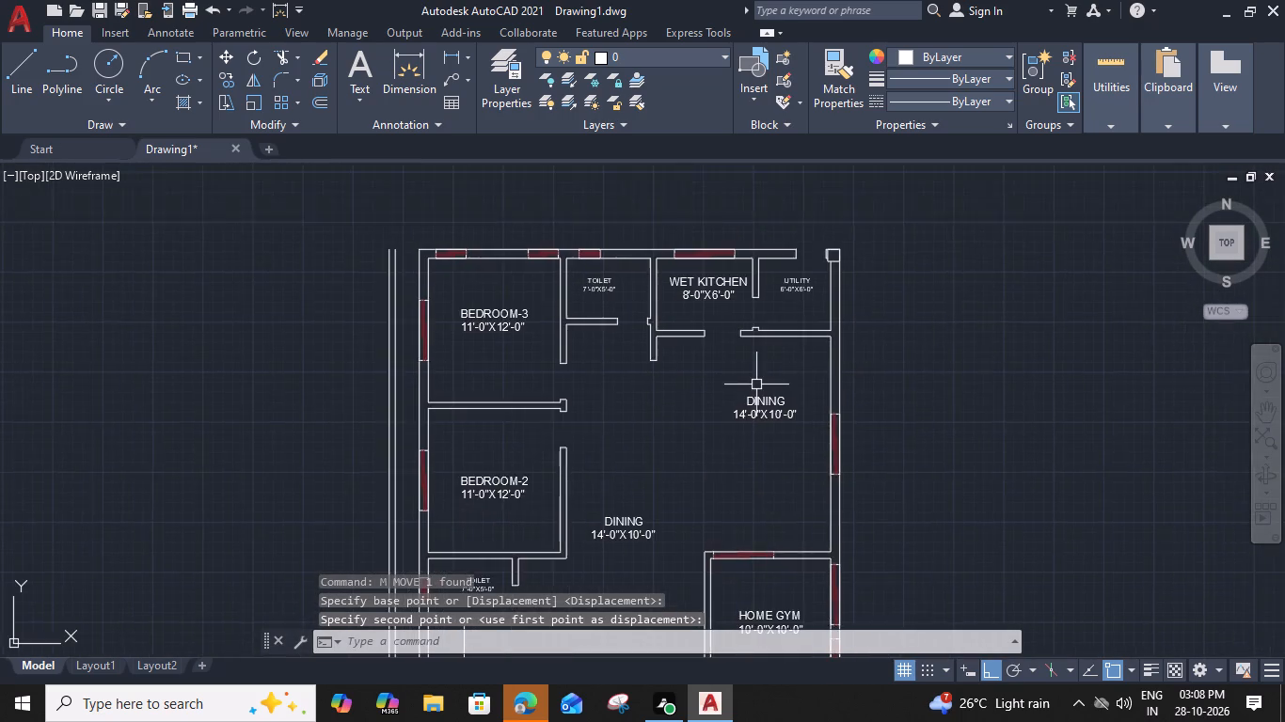
scroll(756, 385, "up", 2)
left_click(750, 420)
type("M")
key("space")
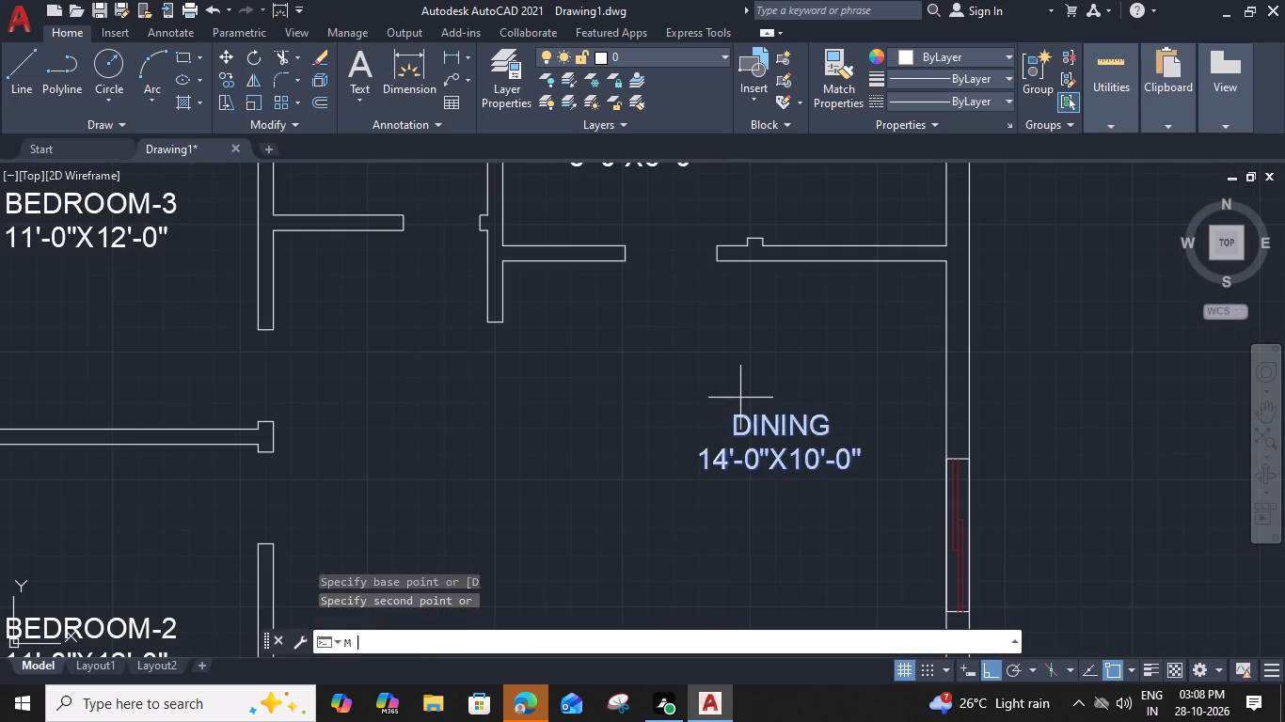
left_click(700, 466)
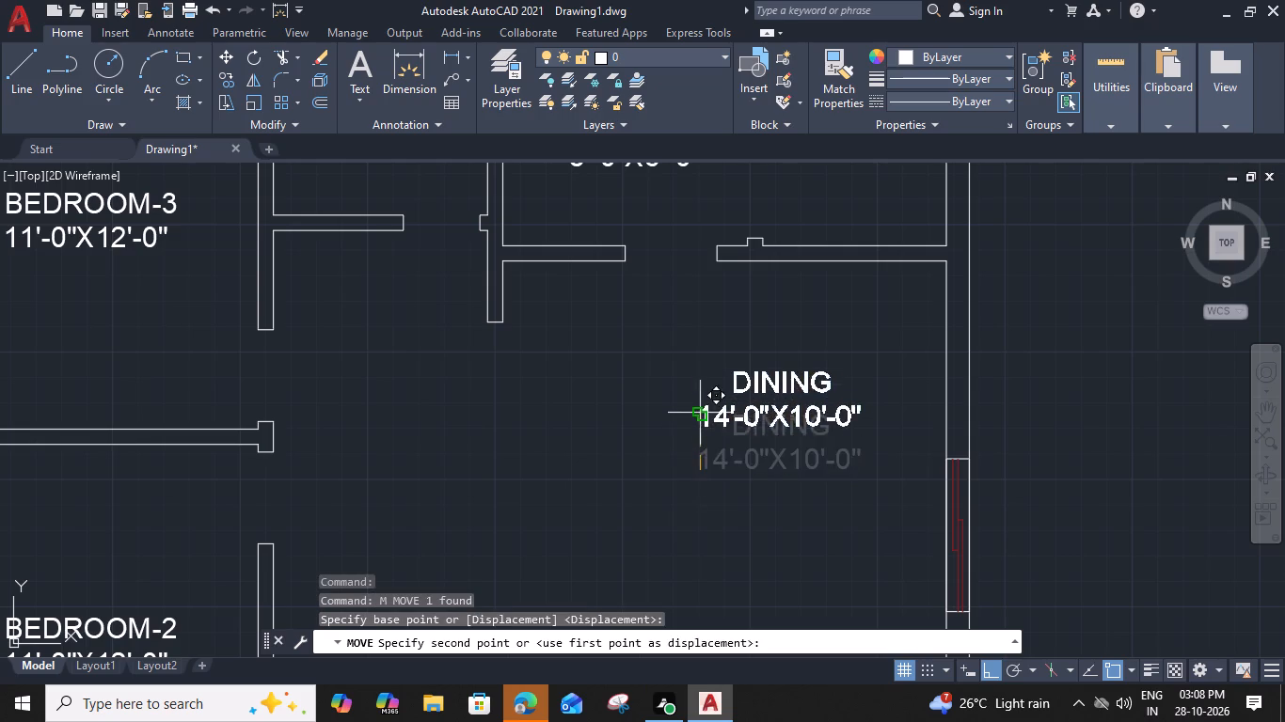
left_click(708, 388)
Edit the upper DINING label to read DRY KITCHEN with dimensions 12'-0"X10'-0".
double_click(737, 386)
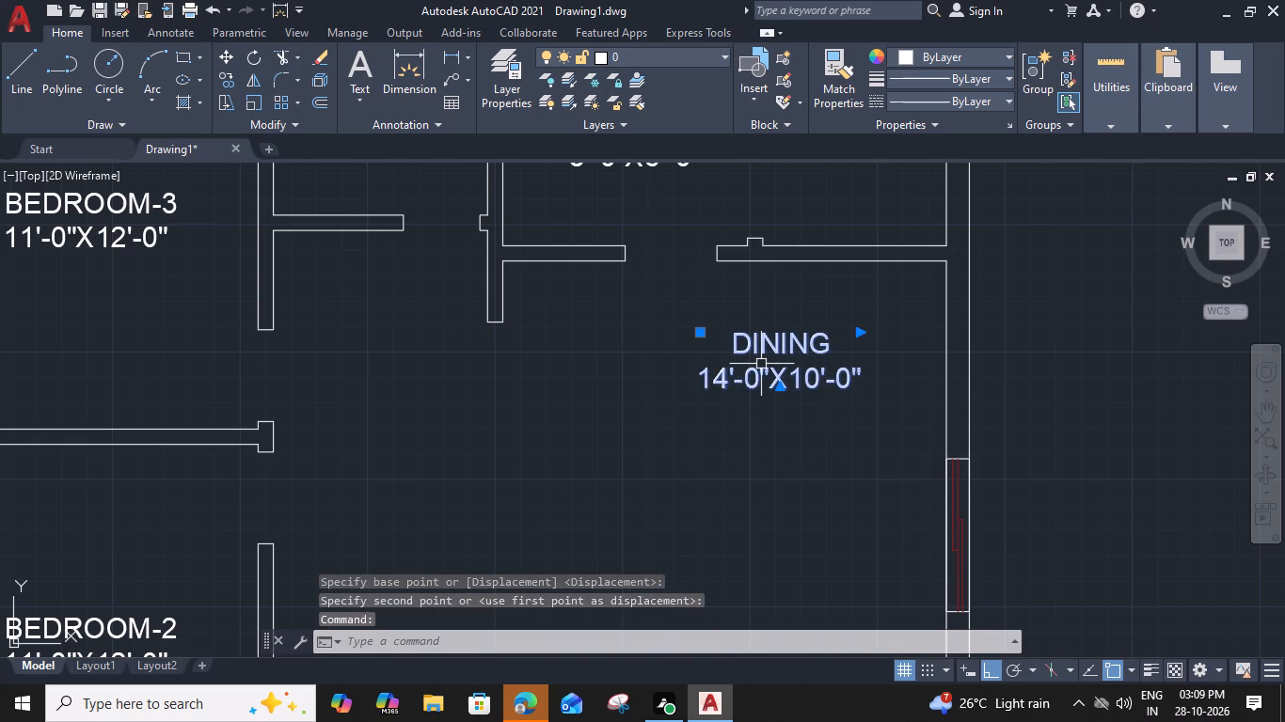
double_click(801, 356)
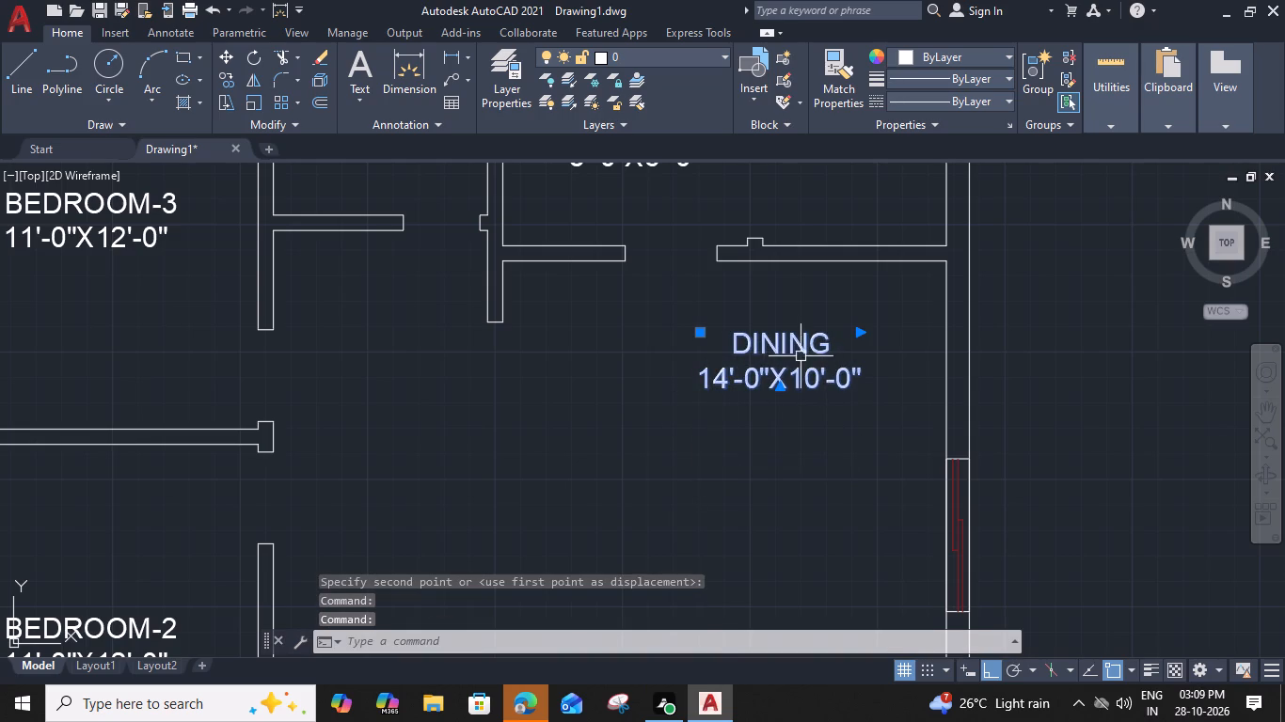
left_click(722, 387)
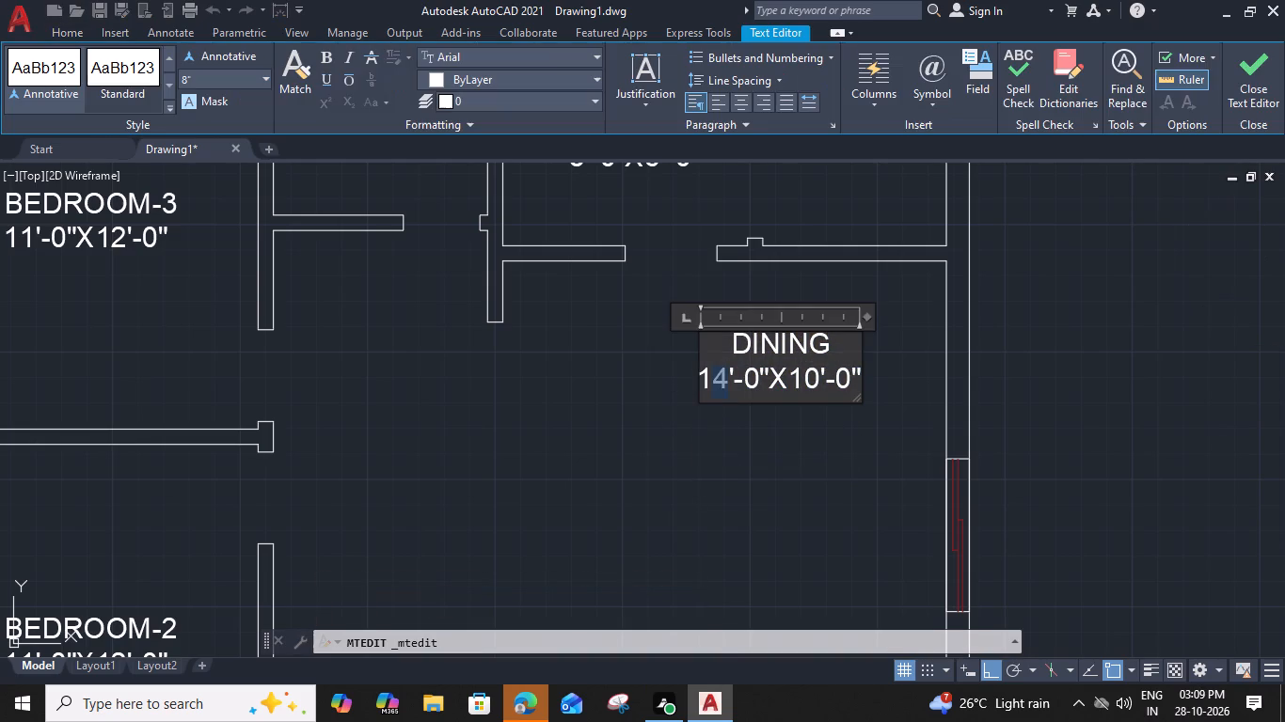
key("2")
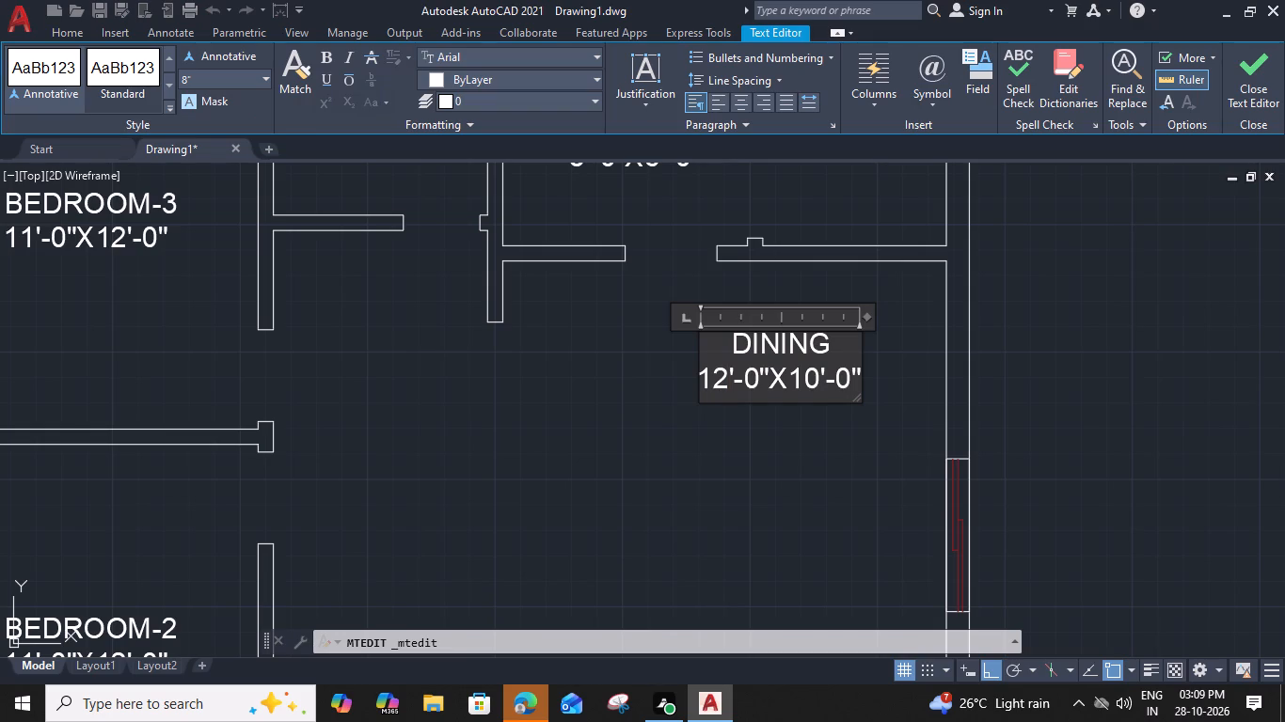
left_click_drag(834, 352, 660, 347)
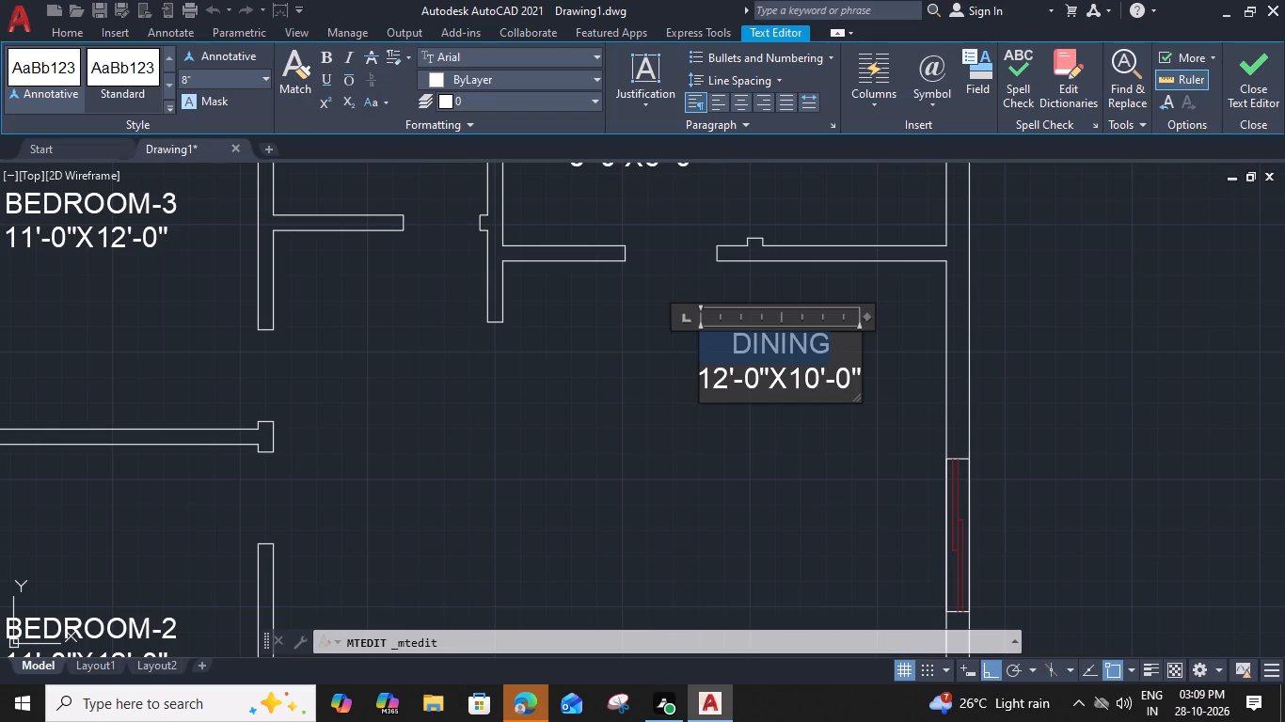
left_click_drag(660, 347, 652, 344)
key("d")
type("RY")
key("space")
type("KITCHEN")
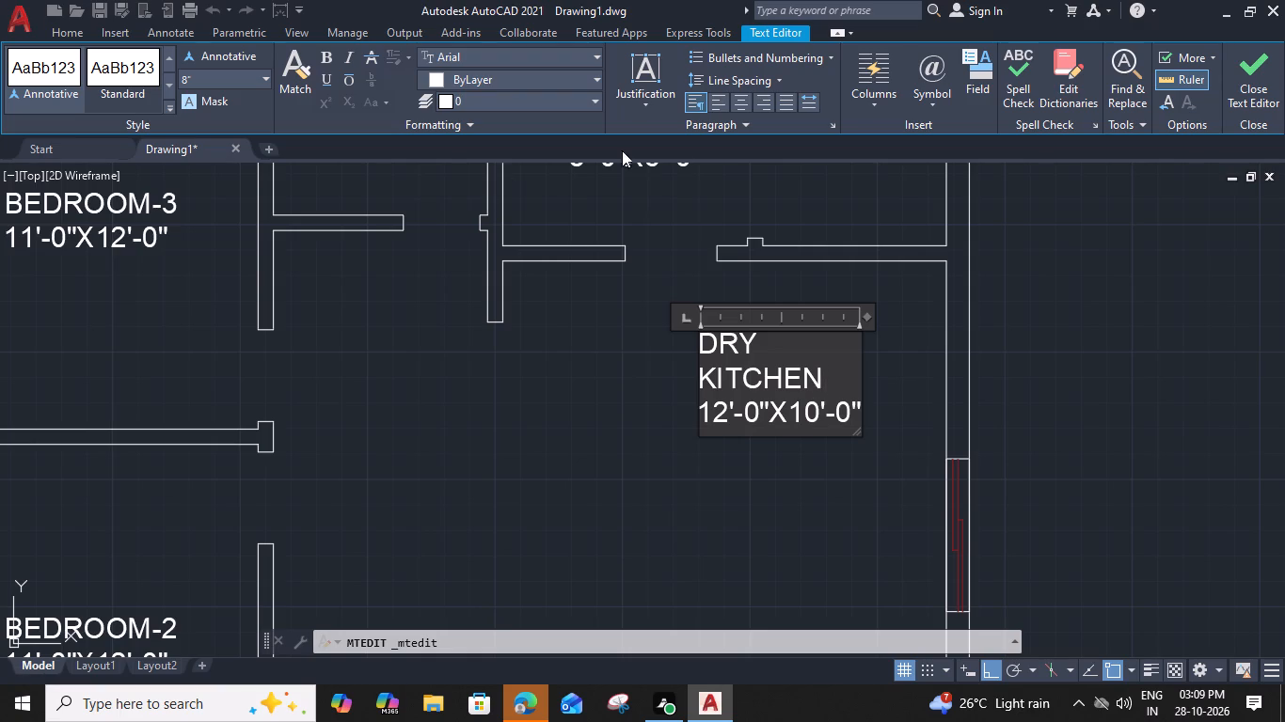
Widen the DRY KITCHEN text box so the name fits one line, and centre the dimensions beneath it with leading spaces.
left_click_drag(865, 317, 877, 317)
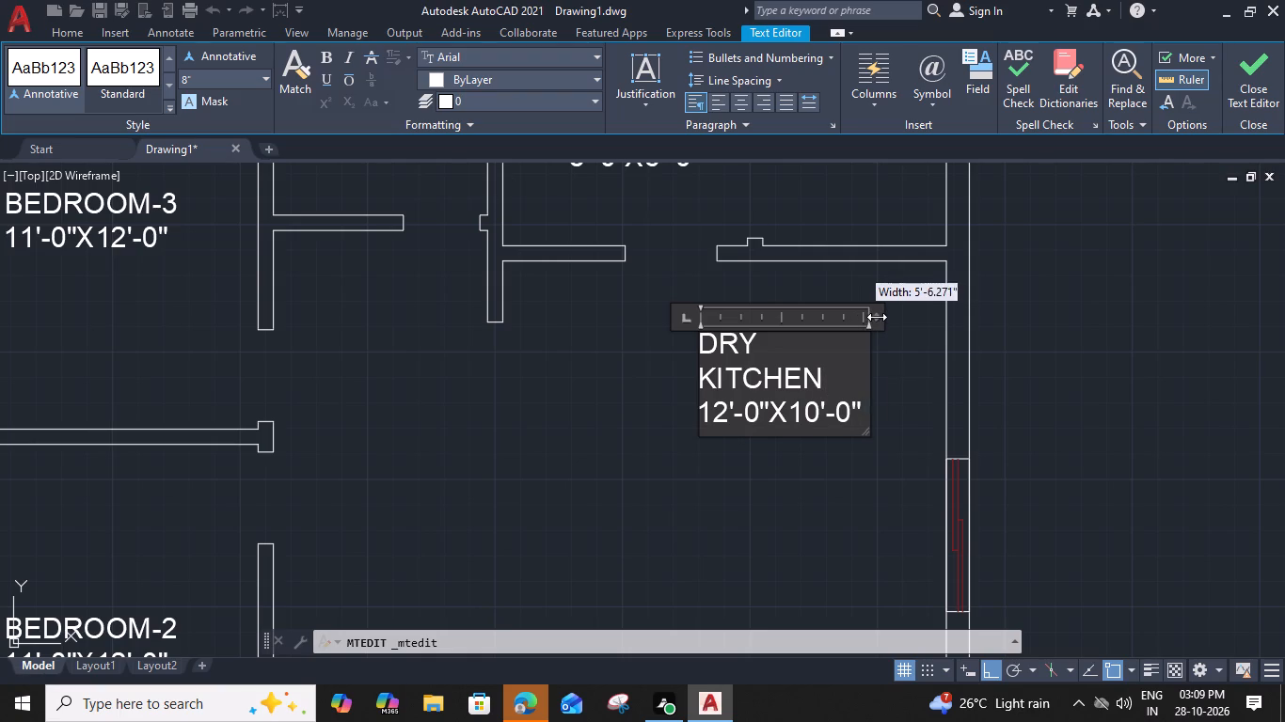
left_click_drag(877, 317, 897, 318)
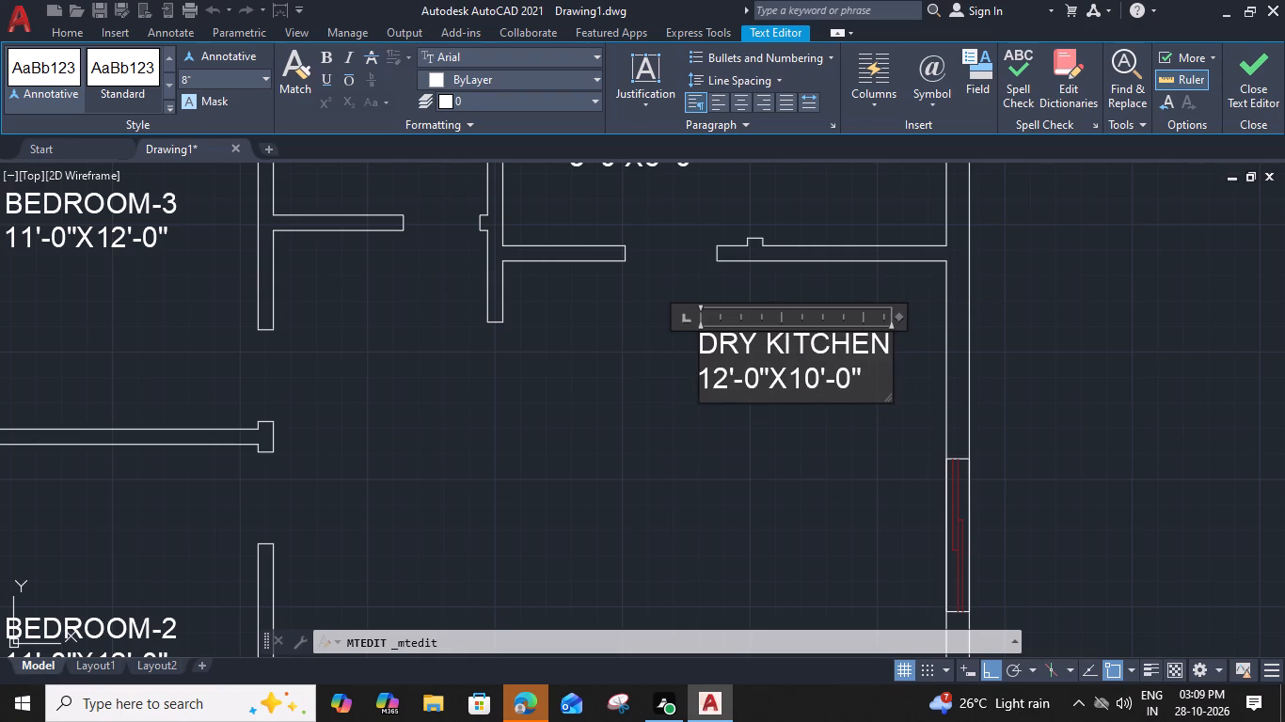
left_click(702, 378)
key("space")
key("space")
left_click(736, 436)
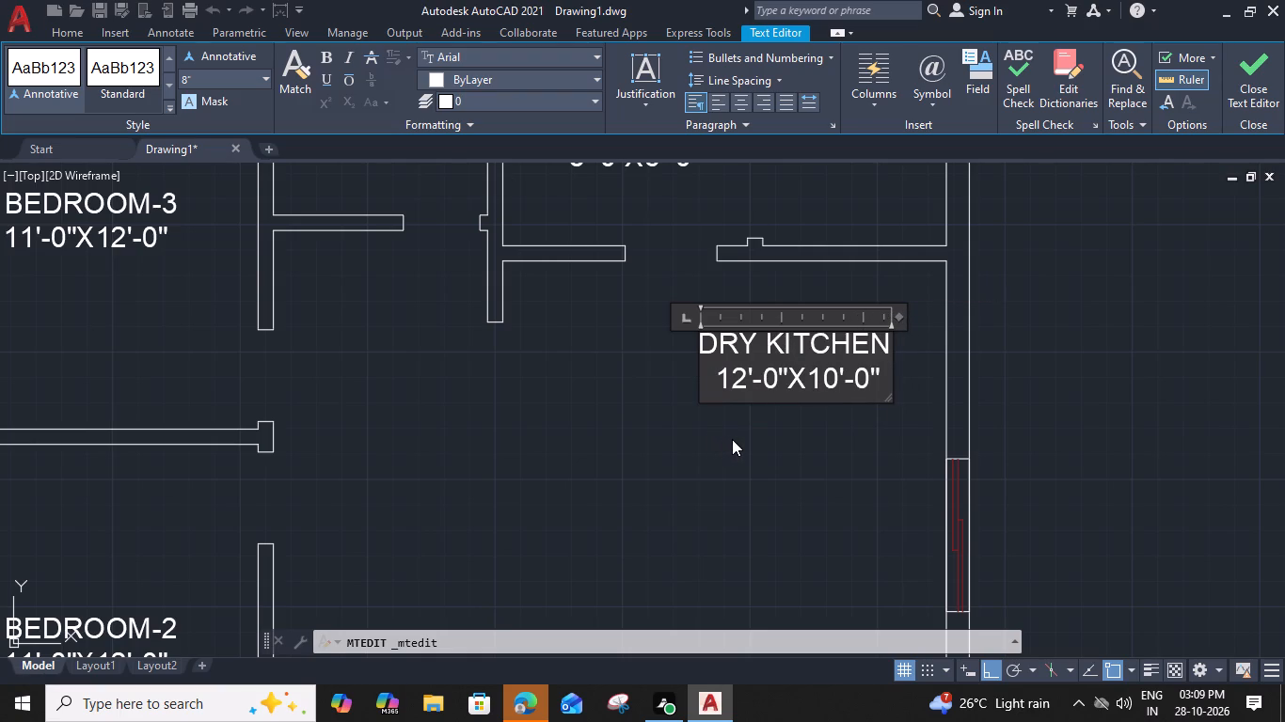
Insert the Door - Imperial block from the architectural tool palette into the open area beside the bedrooms, and close the palette.
scroll(707, 338, "down", 2)
middle_click_drag(713, 407, 752, 351)
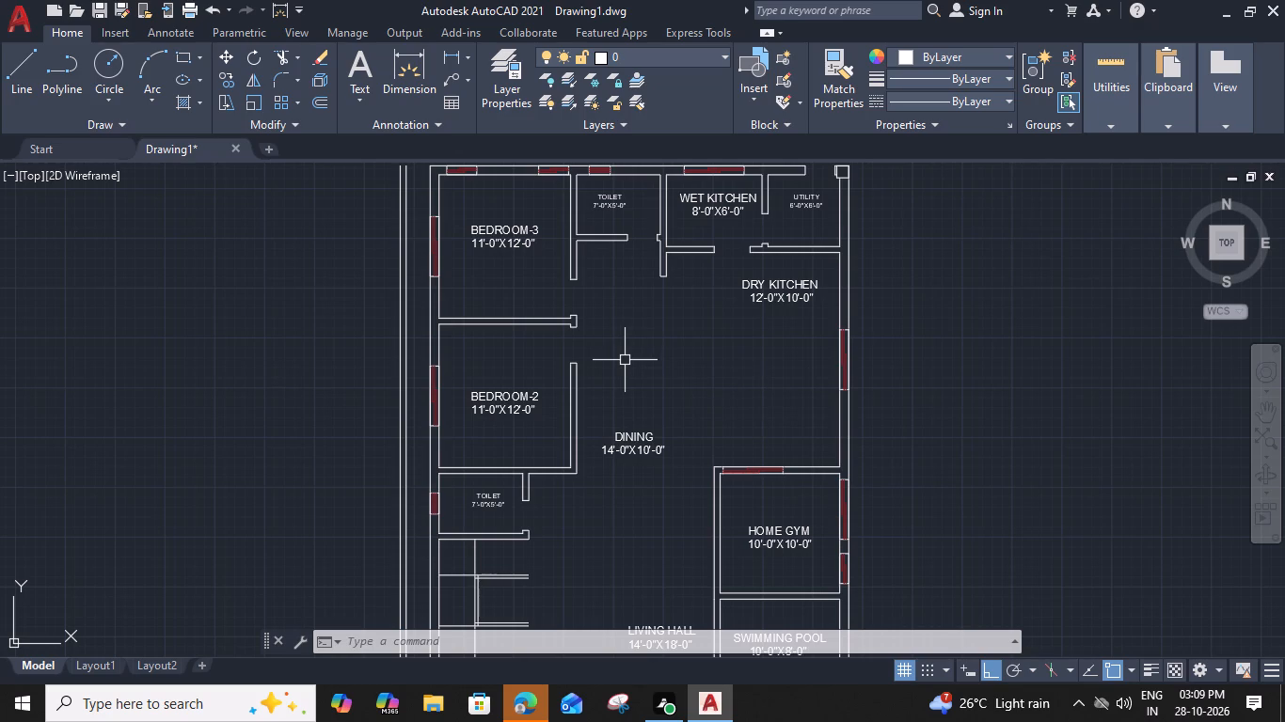
key("ctrl+3")
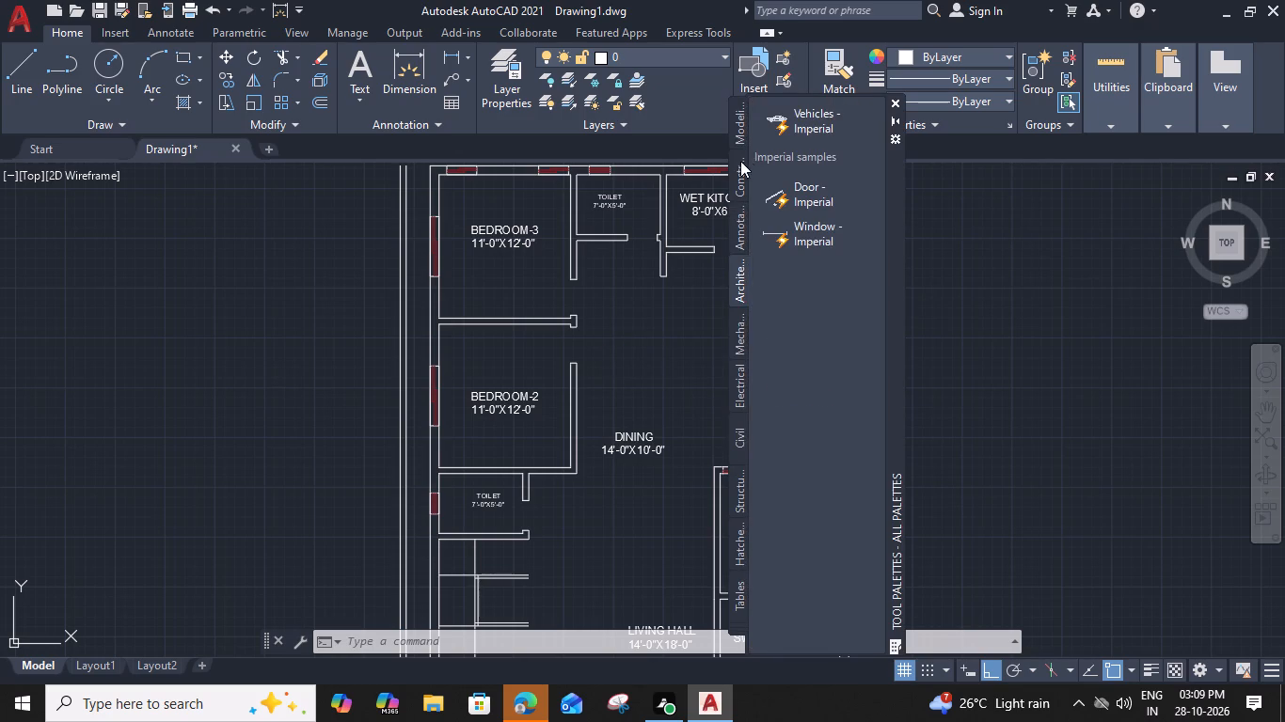
left_click(775, 209)
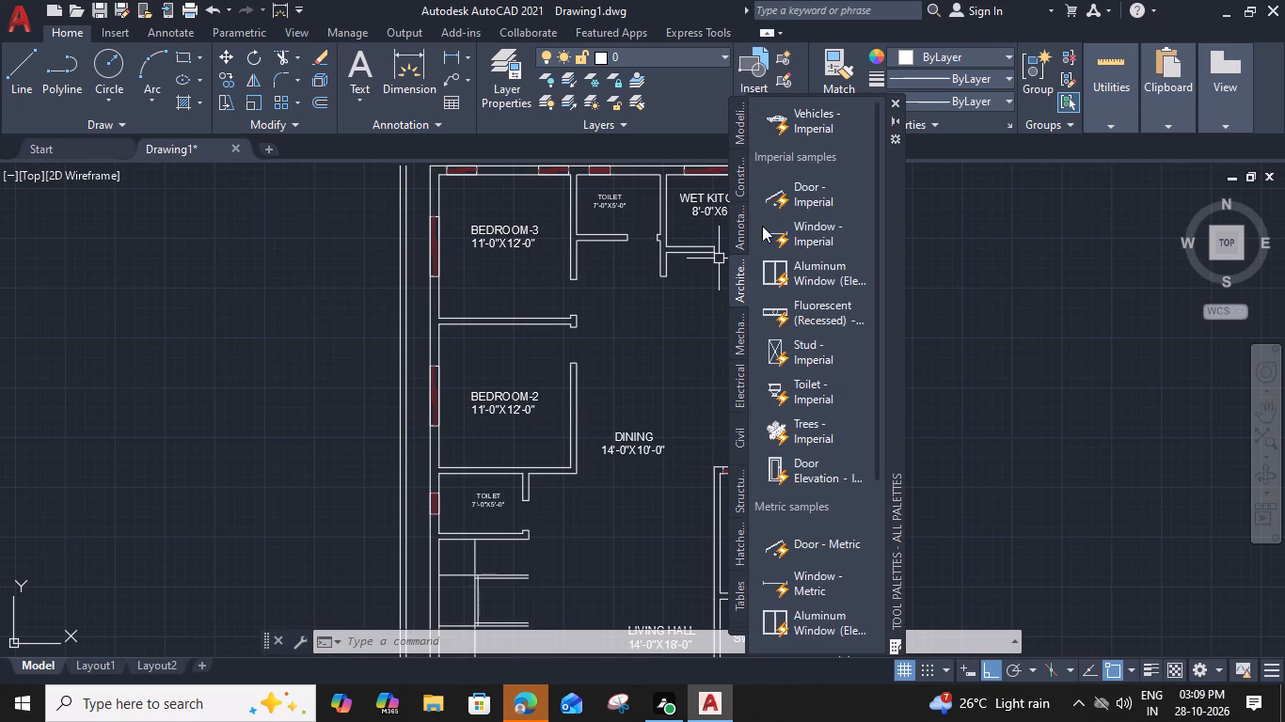
left_click(788, 191)
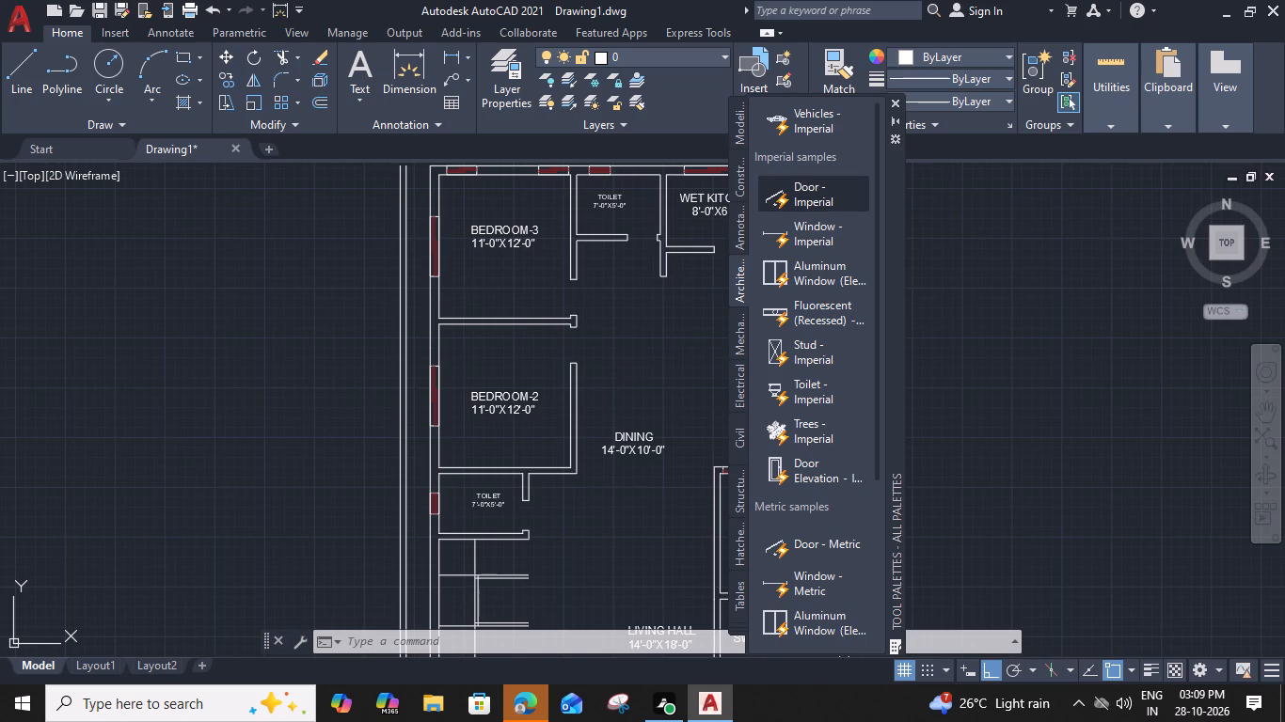
left_click(628, 351)
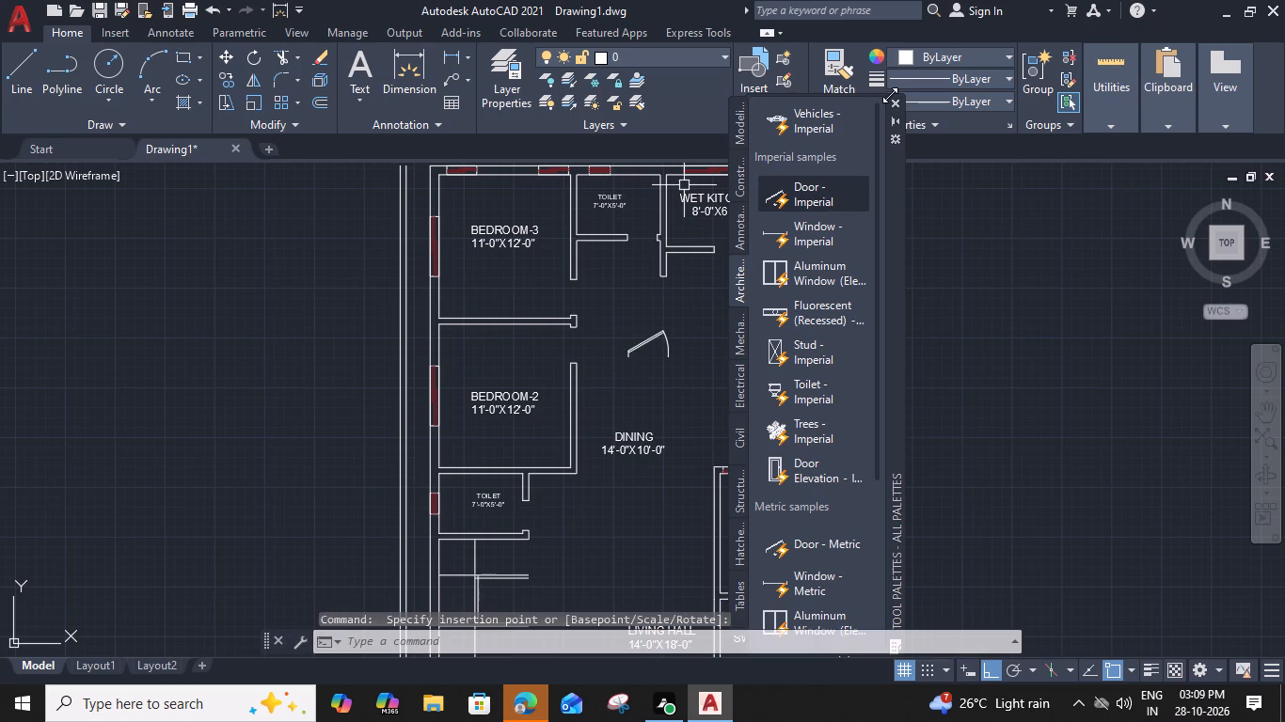
left_click(892, 99)
Change the inserted door block's opening angle so the leaf stands perpendicular to its opening with a quarter-circle swing.
left_click(645, 339)
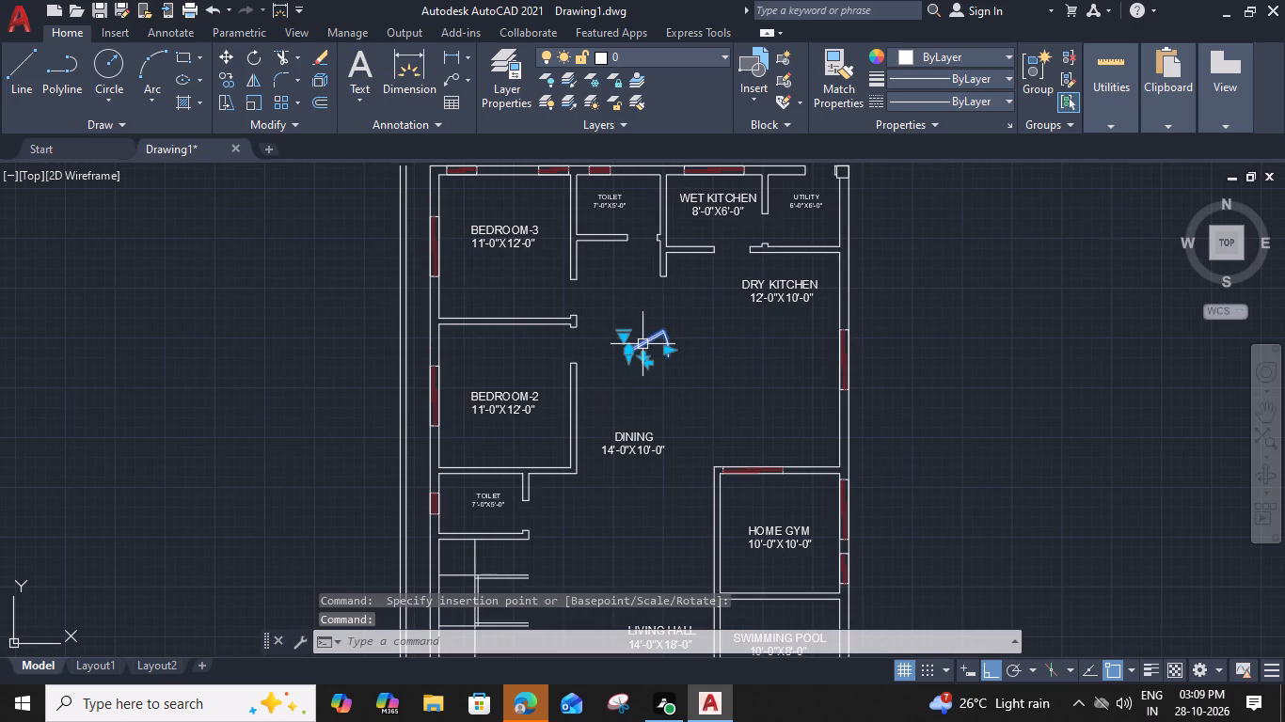
left_click(624, 335)
left_click(698, 410)
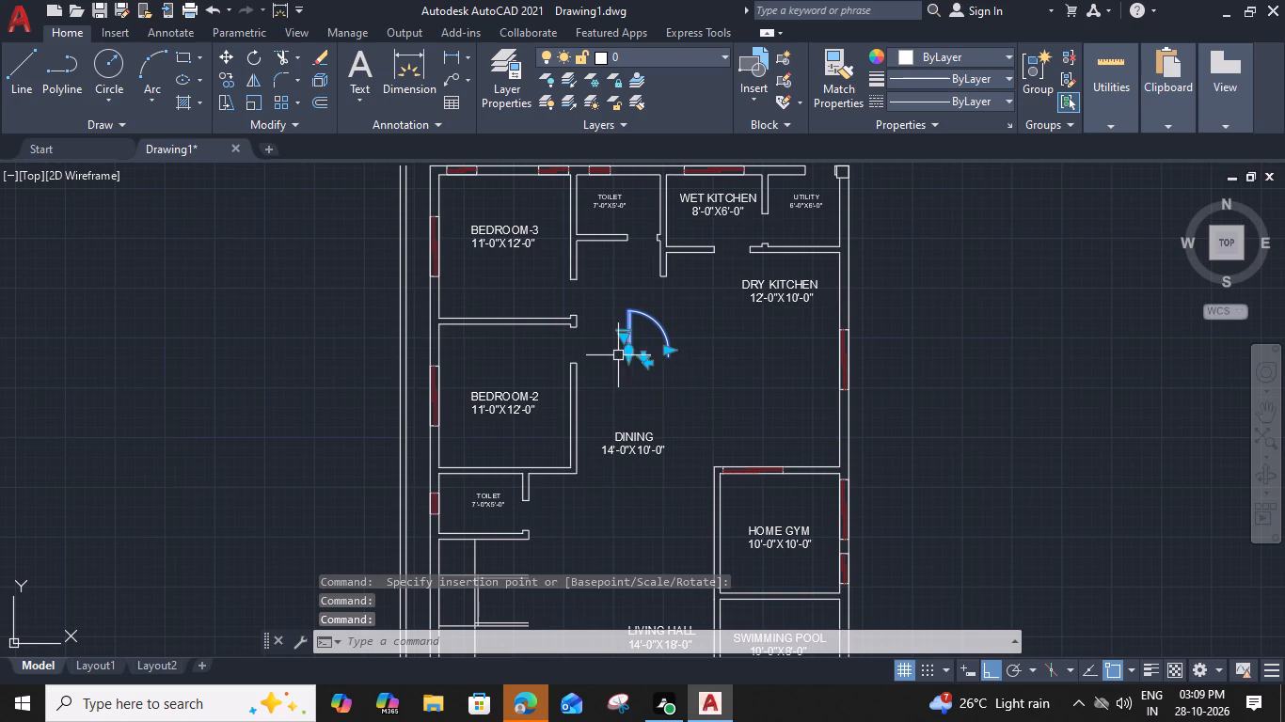
Move the door block by its hinge corner to the outer wall corner of the entrance opening between BEDROOM-1 and M.BEDROOM.
type("M")
key("space")
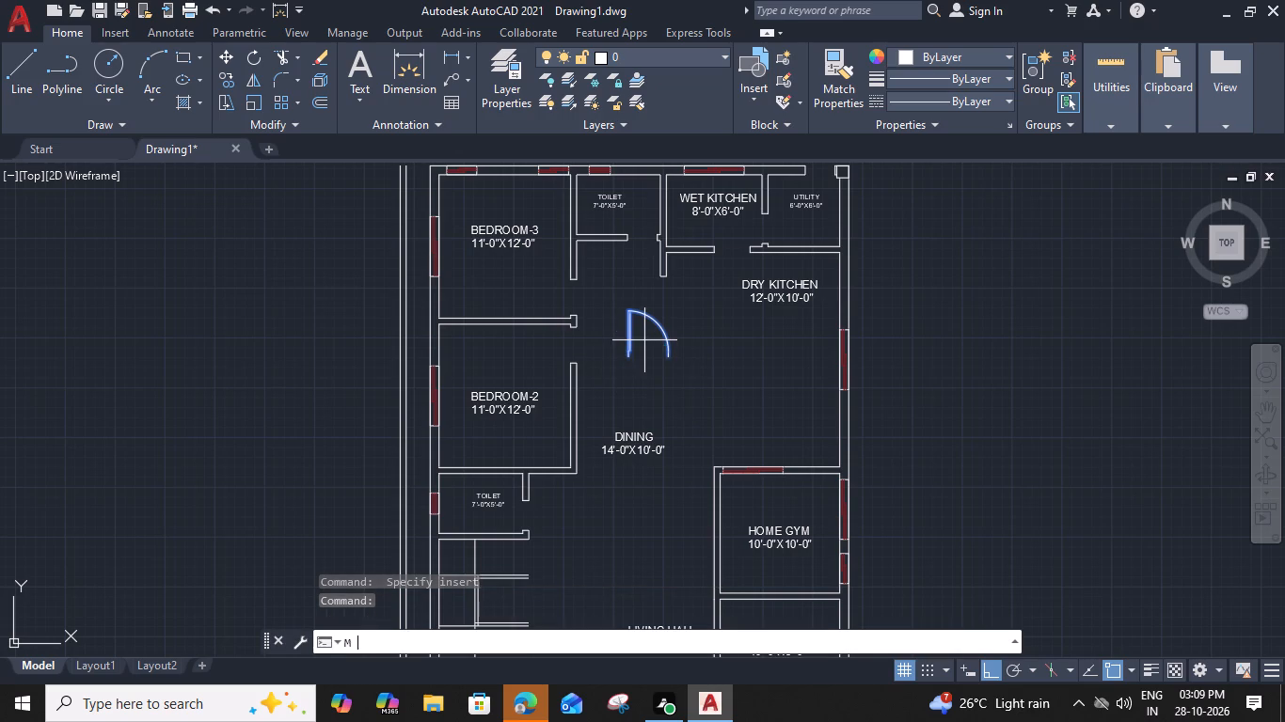
scroll(627, 361, "up", 1)
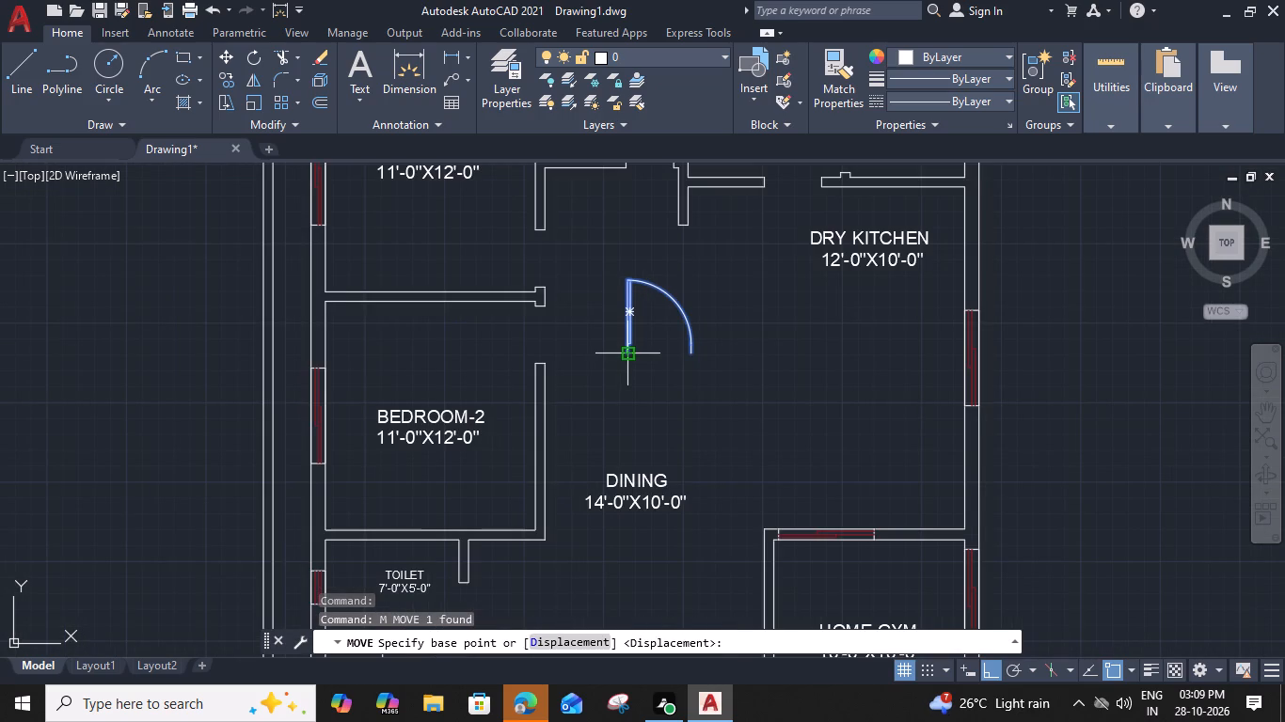
left_click(627, 354)
middle_click_drag(622, 534, 648, 357)
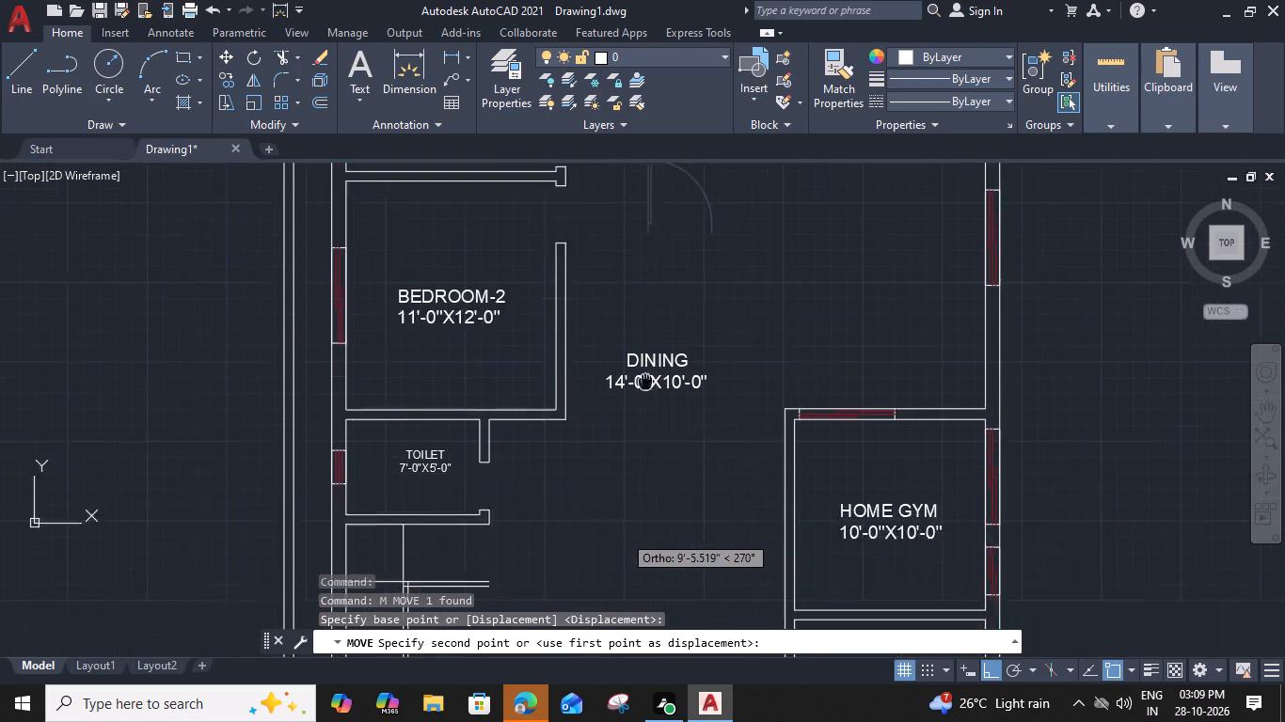
middle_click_drag(648, 357, 658, 264)
middle_click_drag(658, 452, 656, 243)
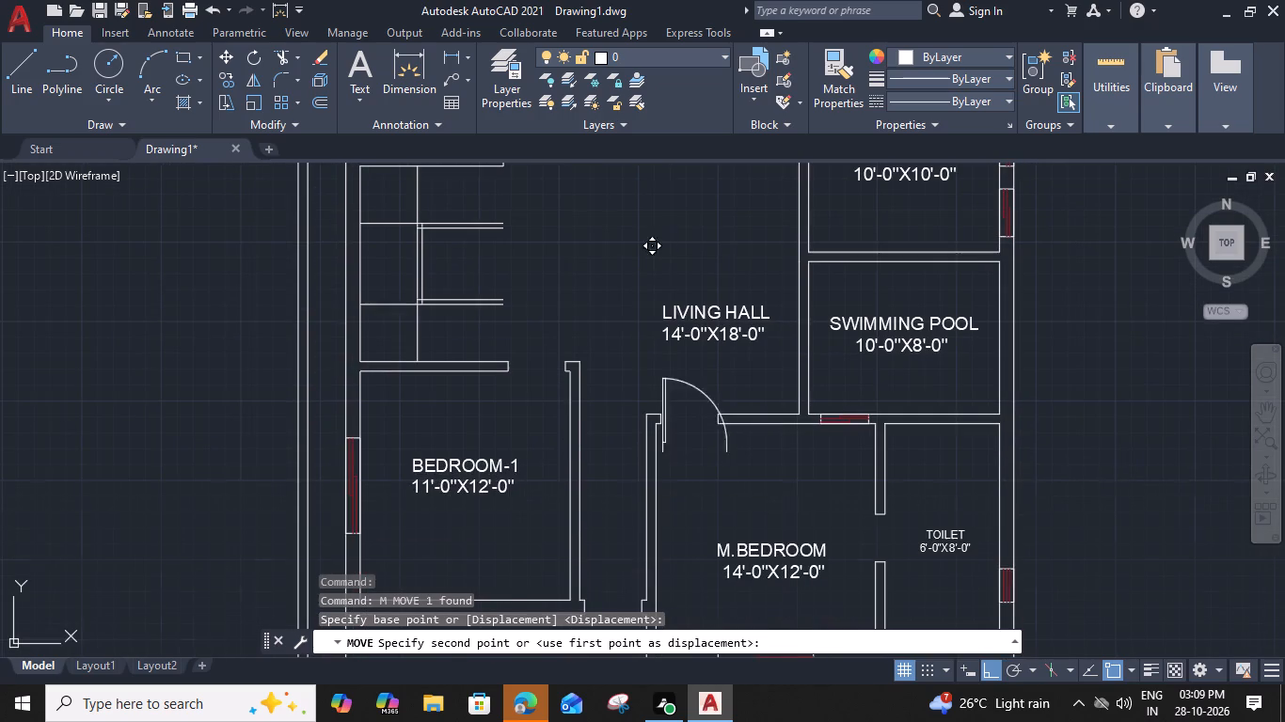
middle_click_drag(672, 485, 671, 429)
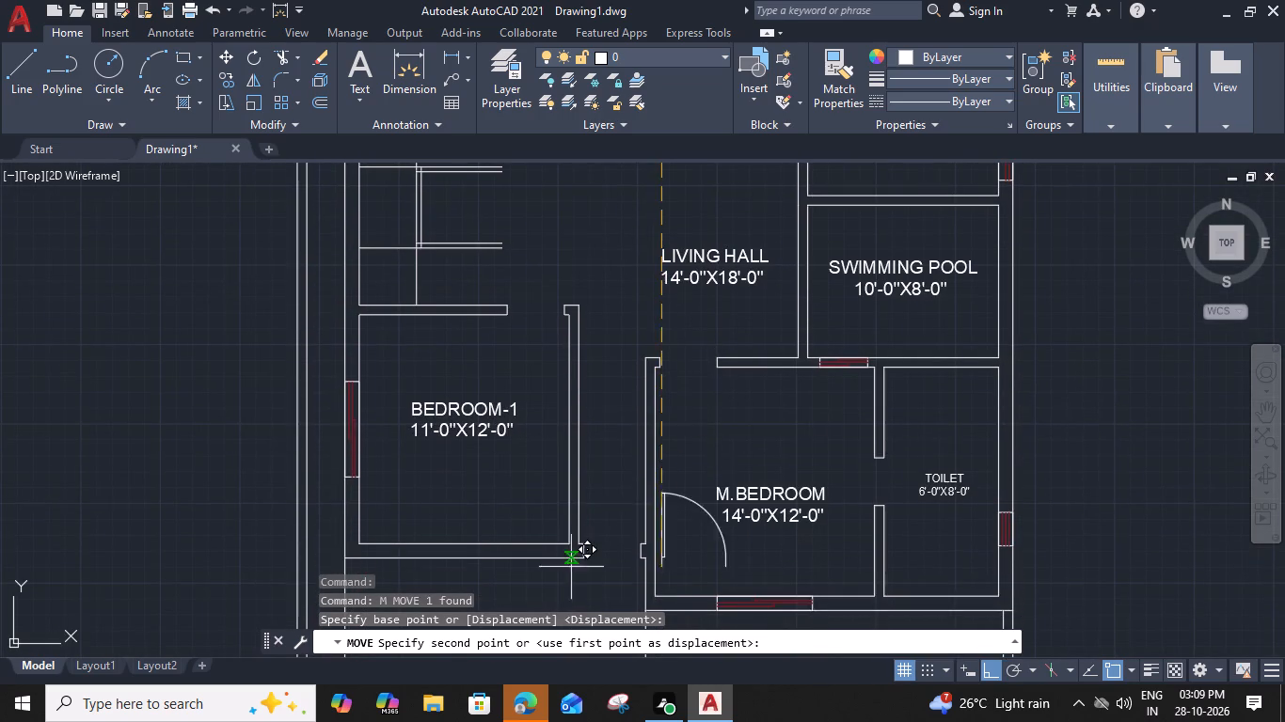
scroll(571, 567, "up", 1)
left_click(589, 556)
key("Escape")
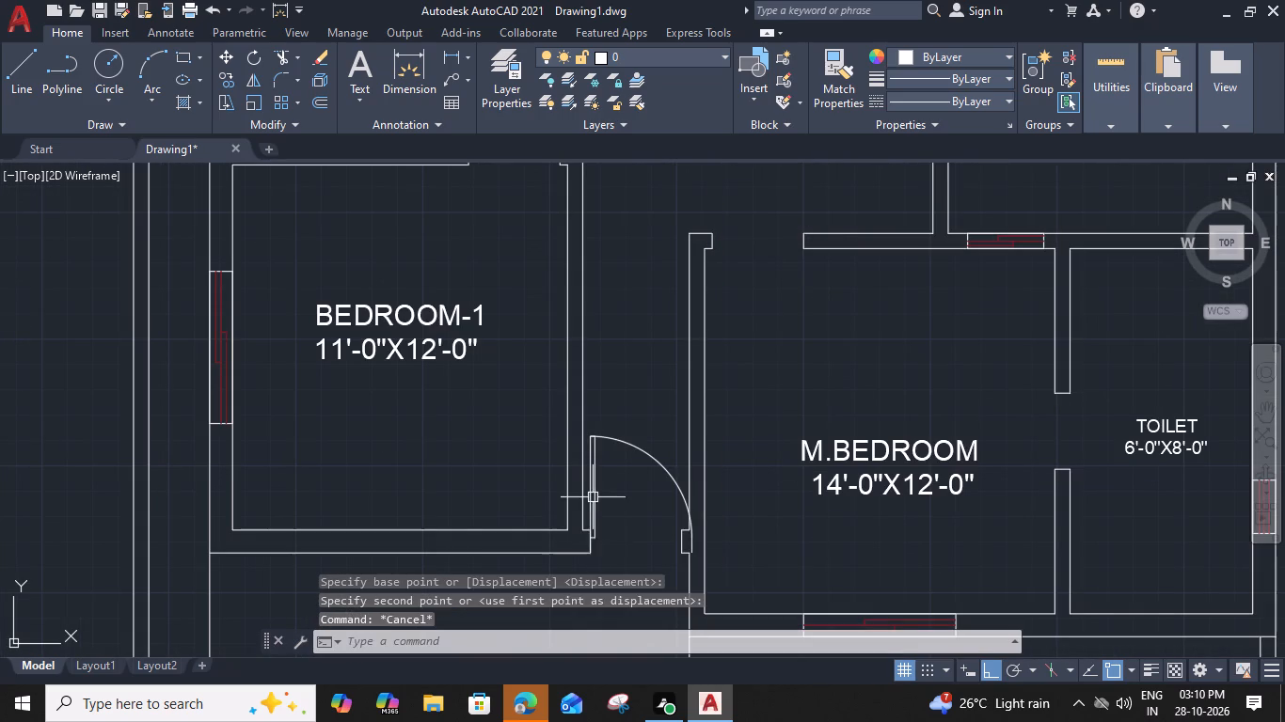
Scale the entrance door by reference about its hinge corner so its width matches the full opening between the jambs.
left_click(593, 496)
type("SC")
key("space")
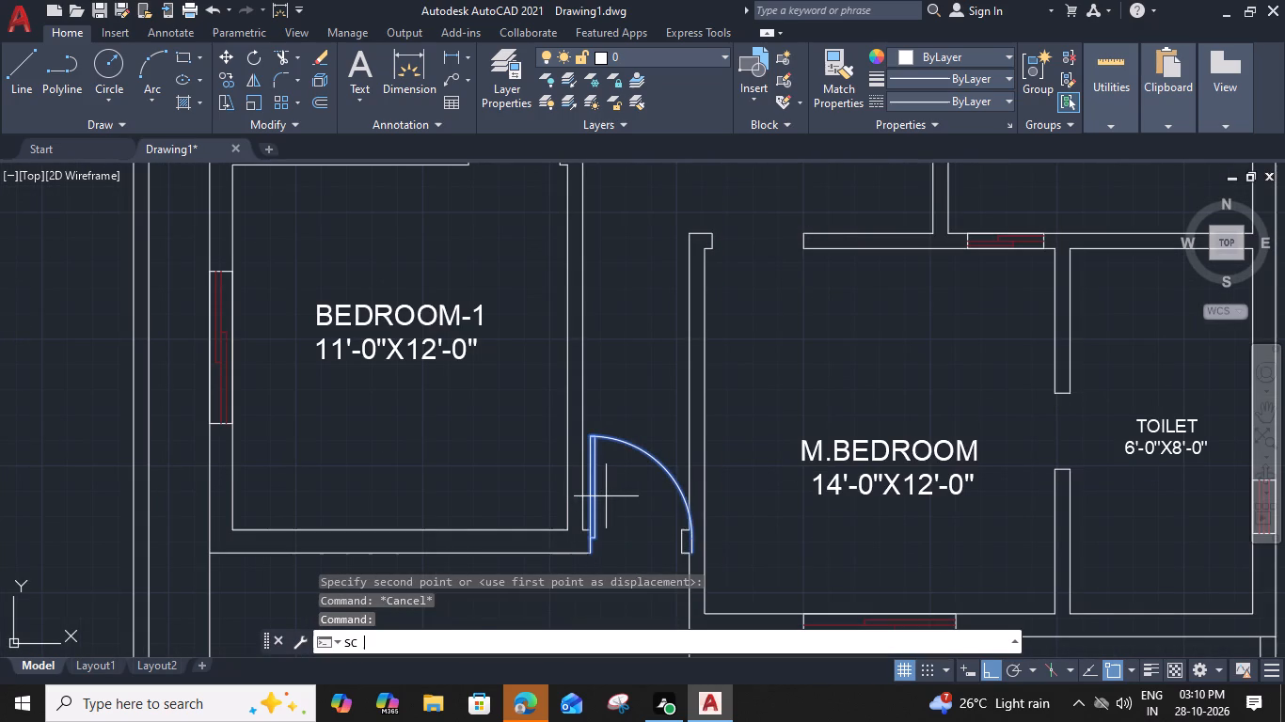
scroll(606, 566, "up", 2)
left_click(568, 535)
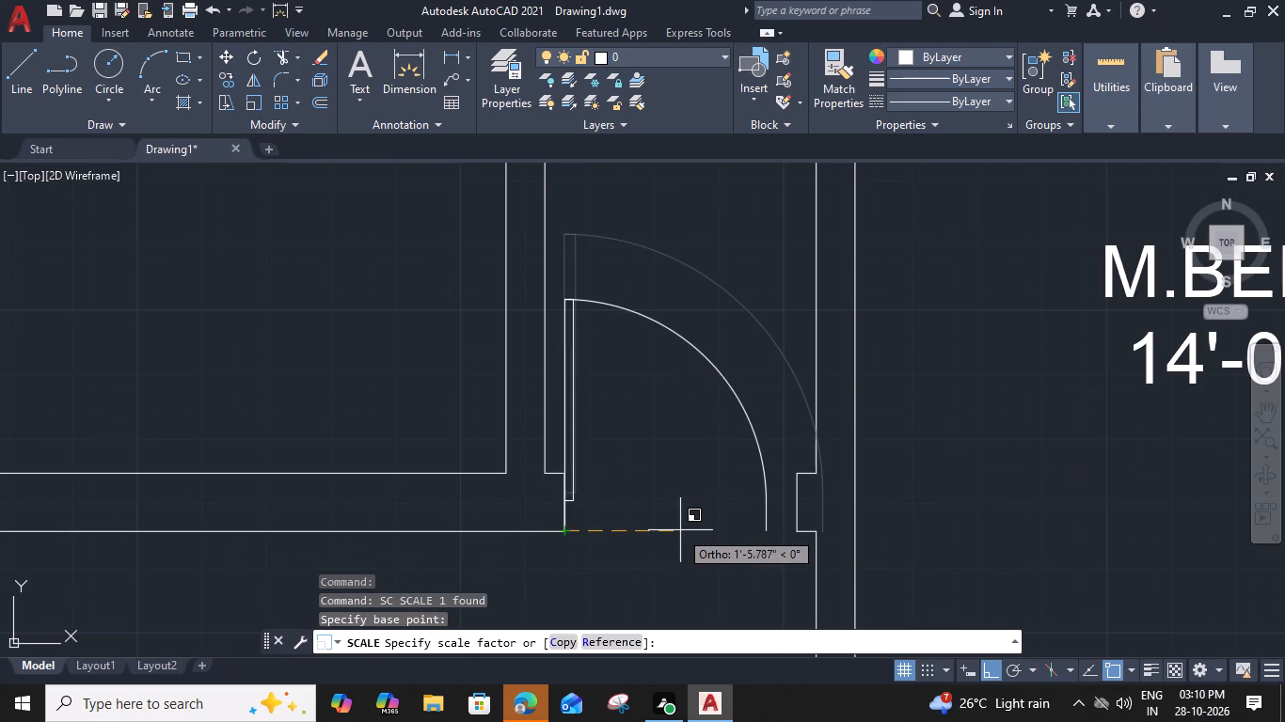
type("R")
key("space")
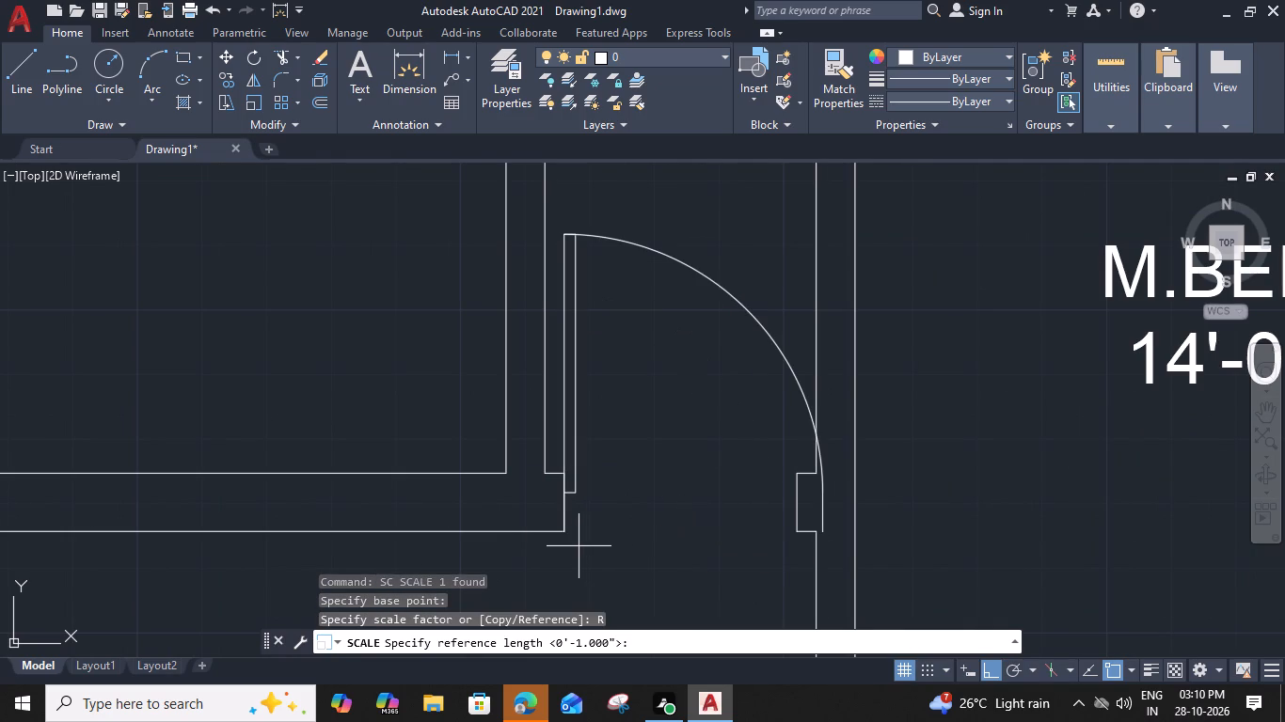
left_click(565, 537)
left_click(824, 534)
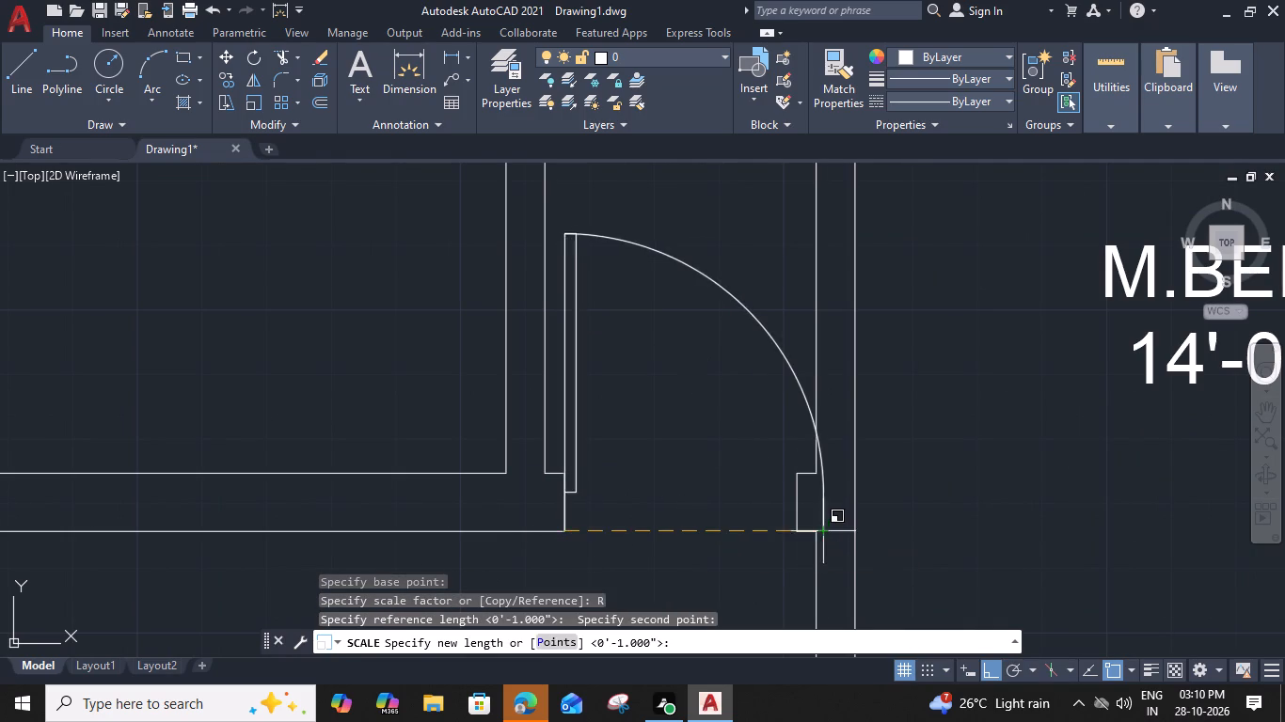
left_click(796, 533)
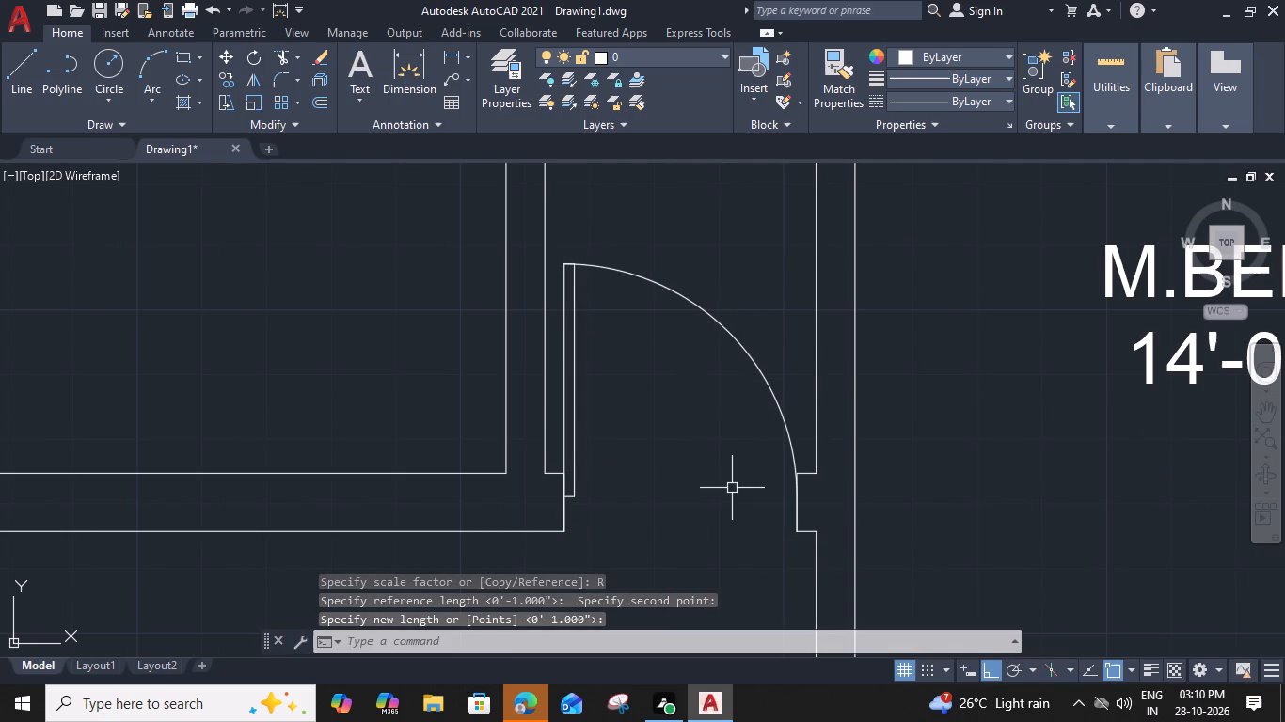
Offset the entrance jamb line on the M.BEDROOM side by 1'6" into the opening to mark its middle.
scroll(801, 485, "up", 3)
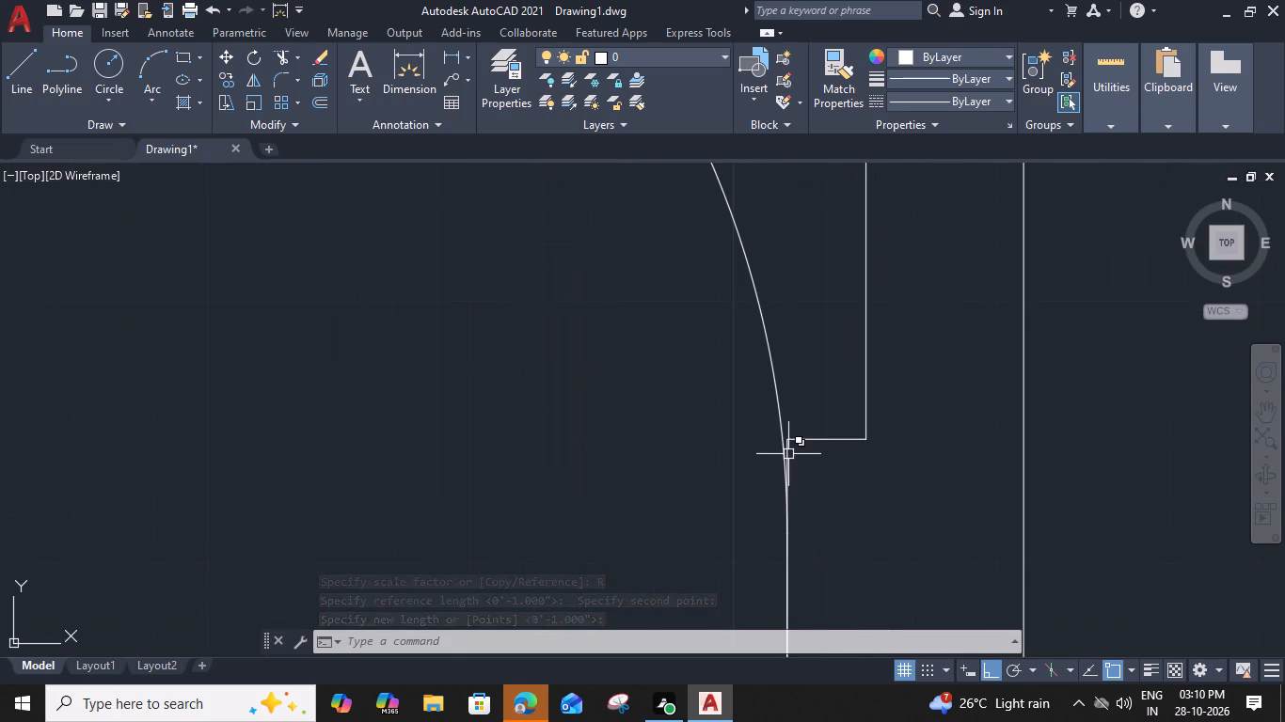
left_click(788, 450)
key("o")
key("space")
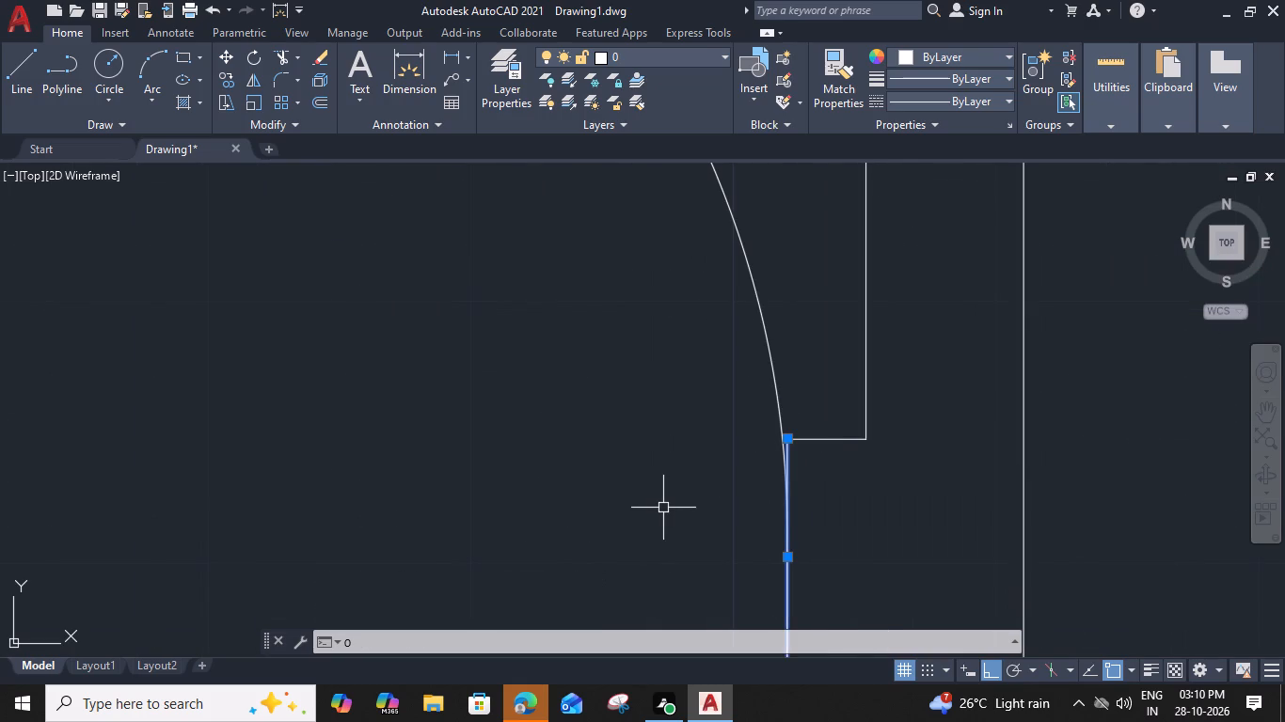
type("1'6\"")
key("Return")
scroll(605, 516, "down", 4)
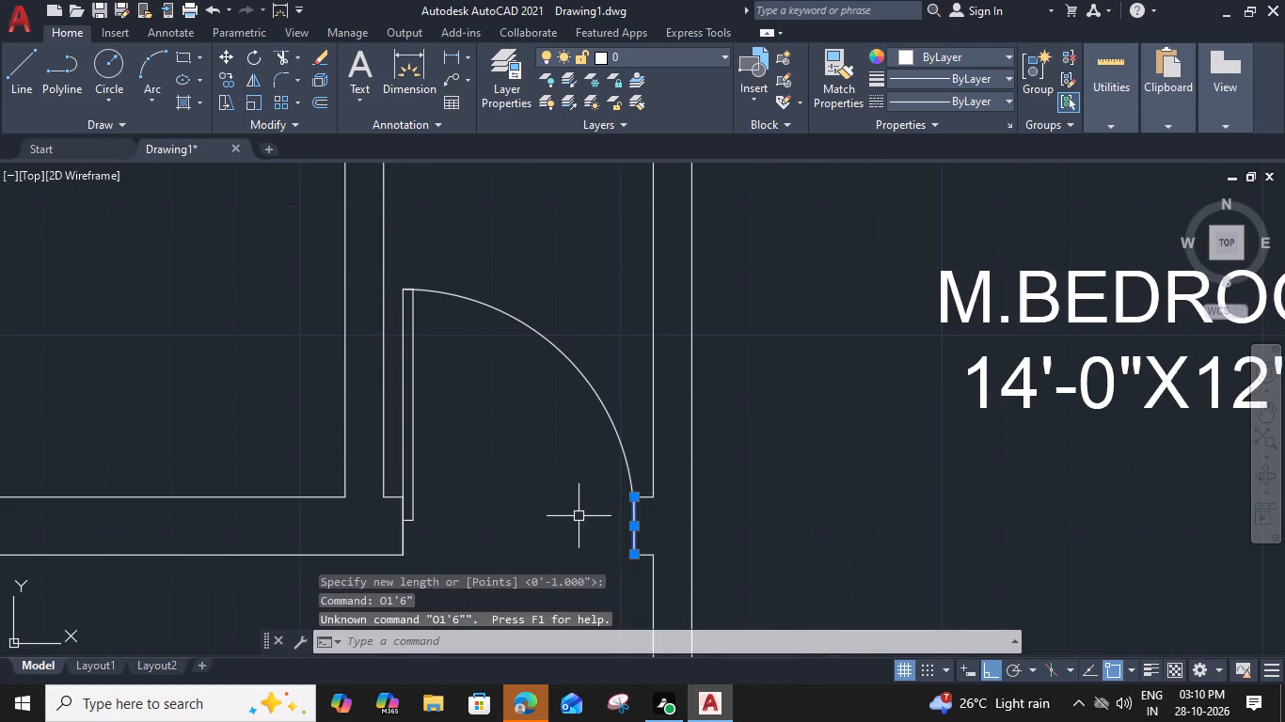
type("O")
key("space")
type("1'6\"")
key("Return")
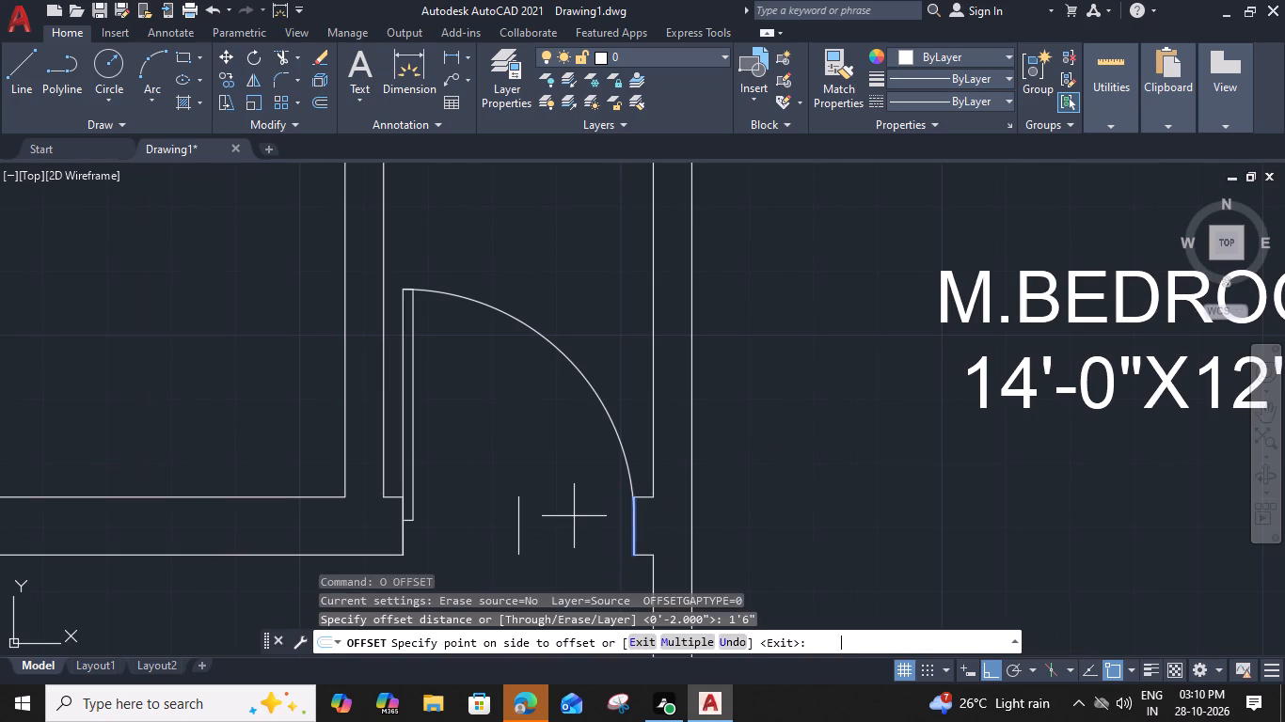
left_click(555, 525)
key("Escape")
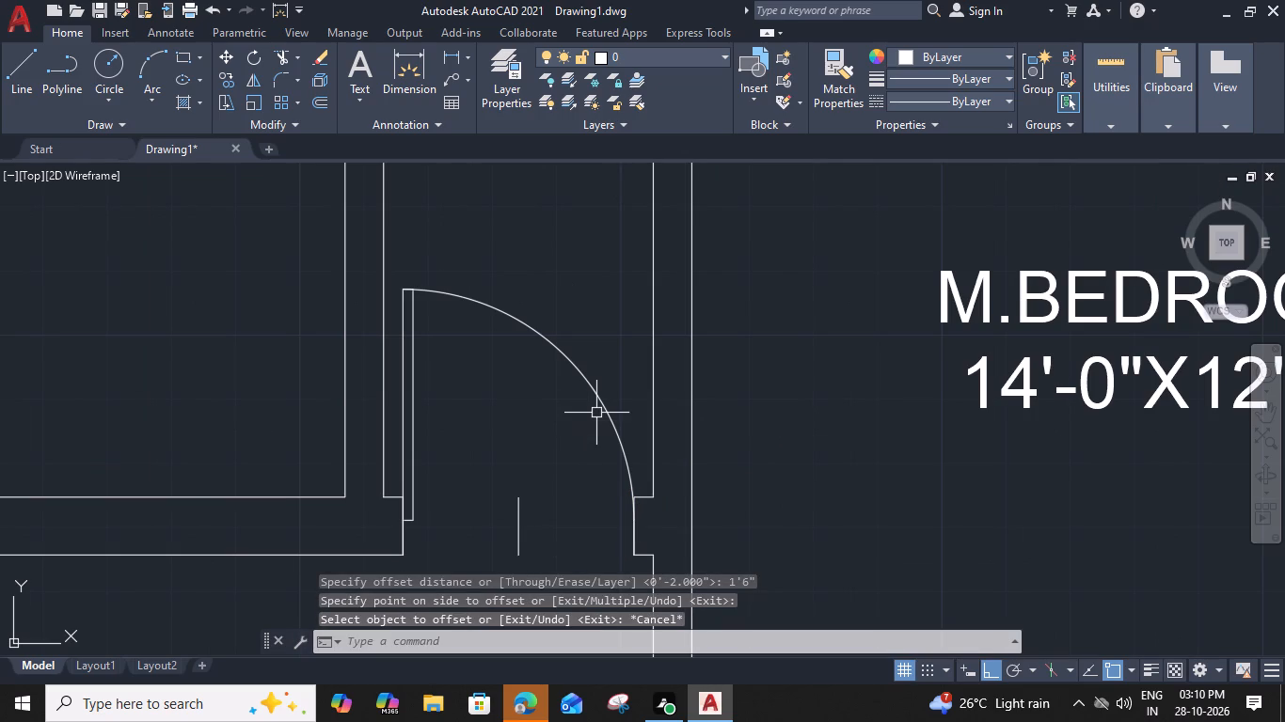
Scale the entrance door by reference about its hinge corner, from the full opening width to the middle guide line.
left_click(600, 403)
type("SC")
key("space")
left_click(405, 557)
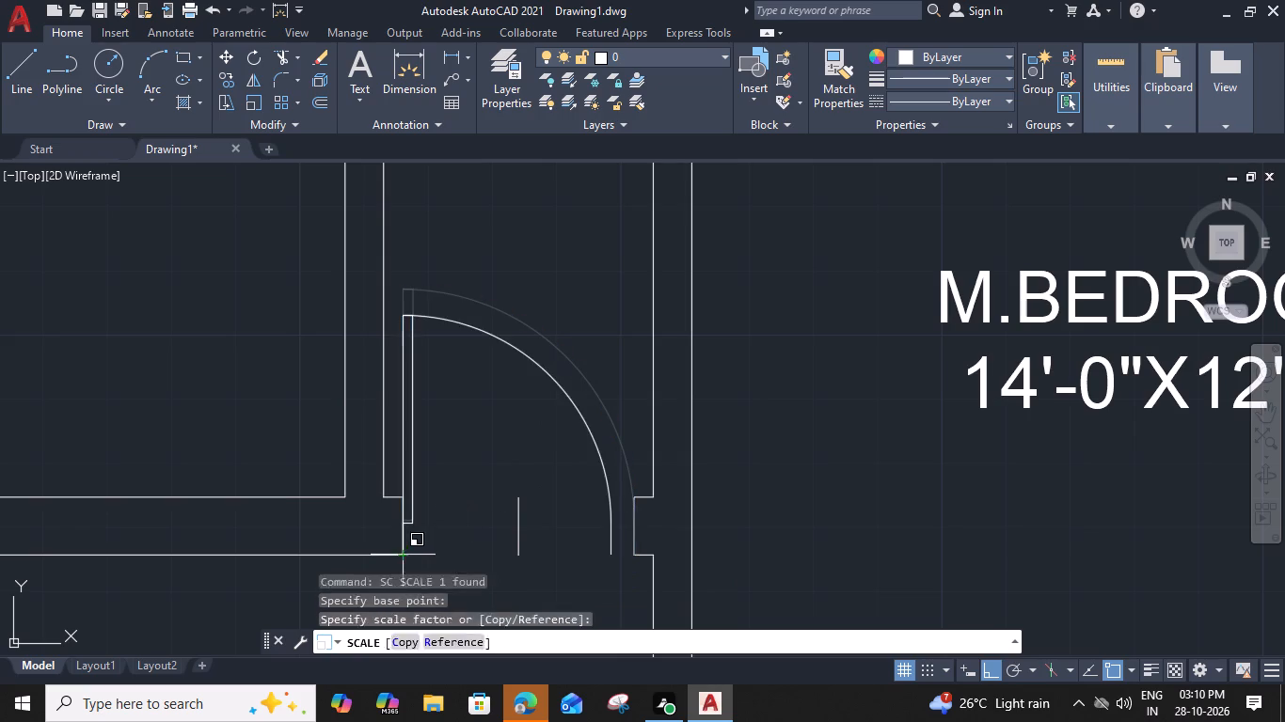
type("R")
key("space")
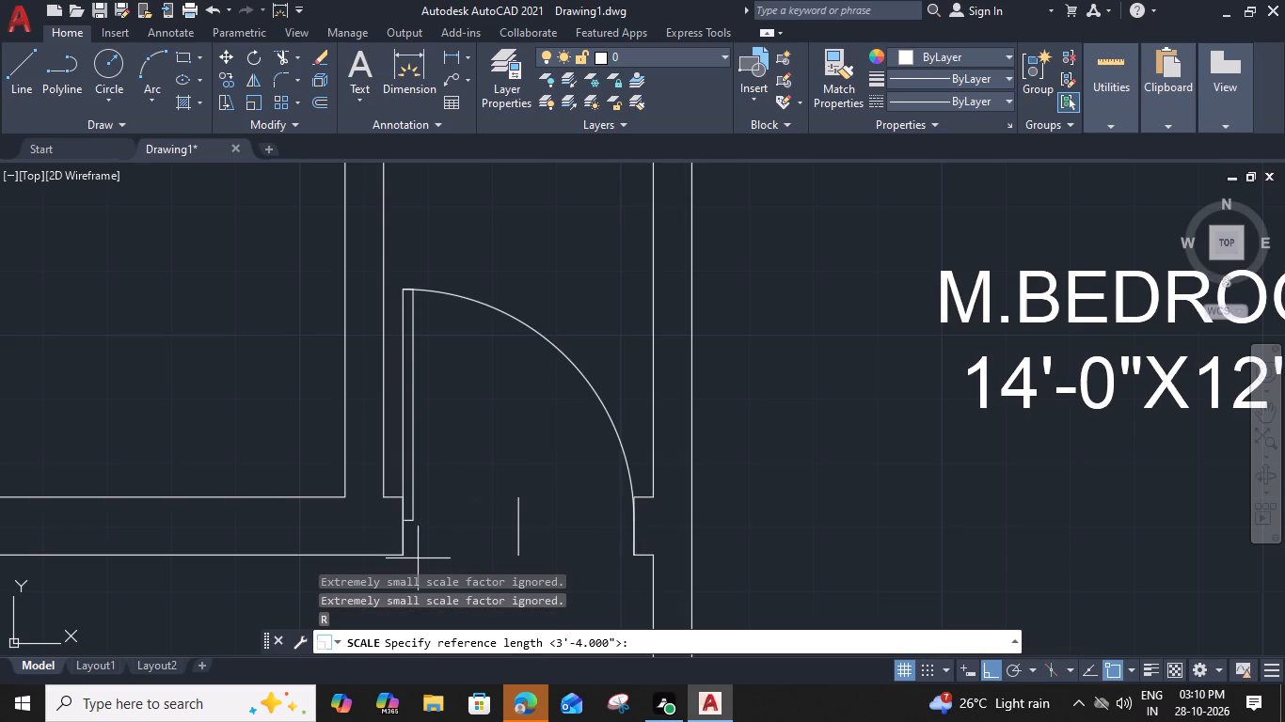
left_click(403, 555)
left_click(633, 555)
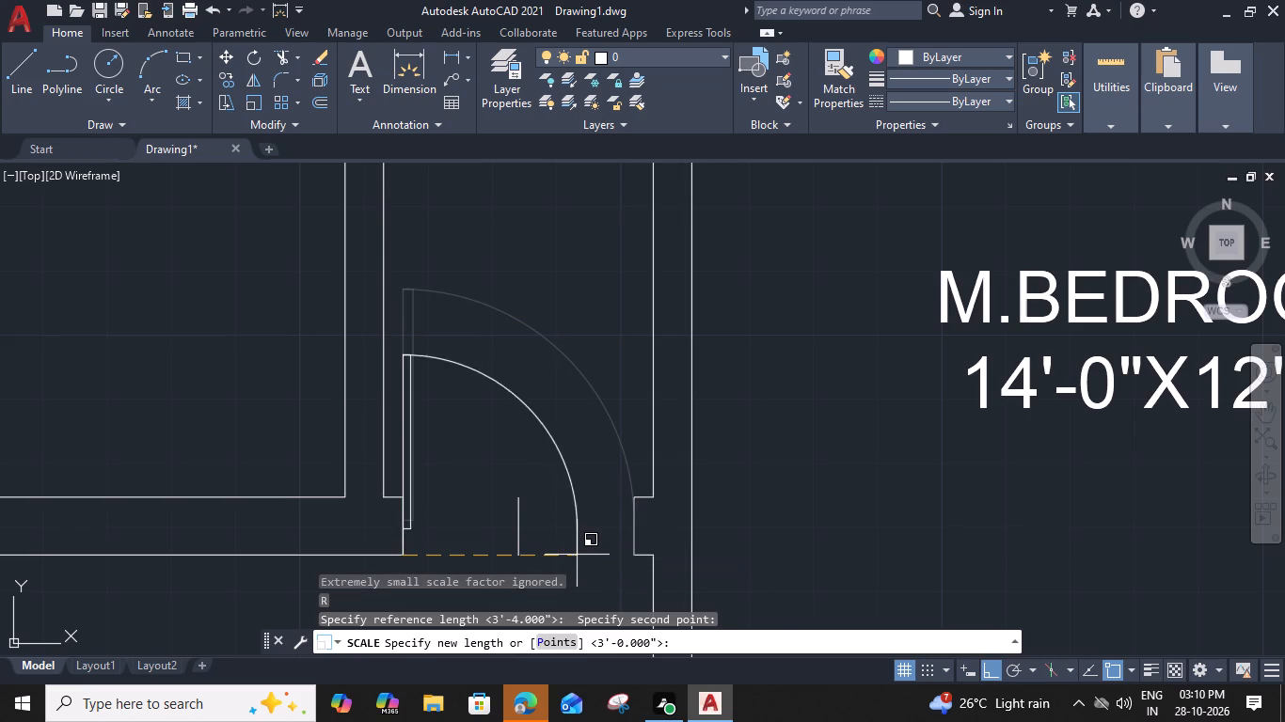
left_click(519, 564)
Copy the half-width door leaf from its hinge corner to the middle of the entrance opening.
left_click(459, 436)
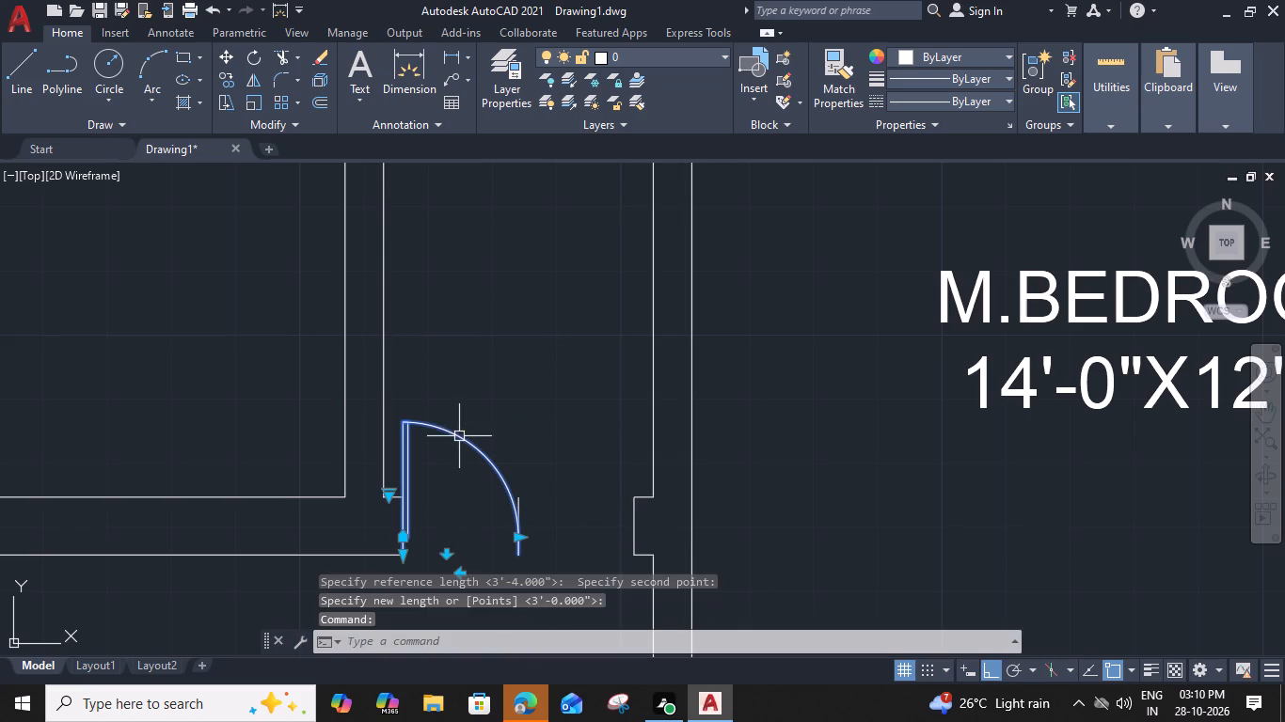
type("CO")
key("space")
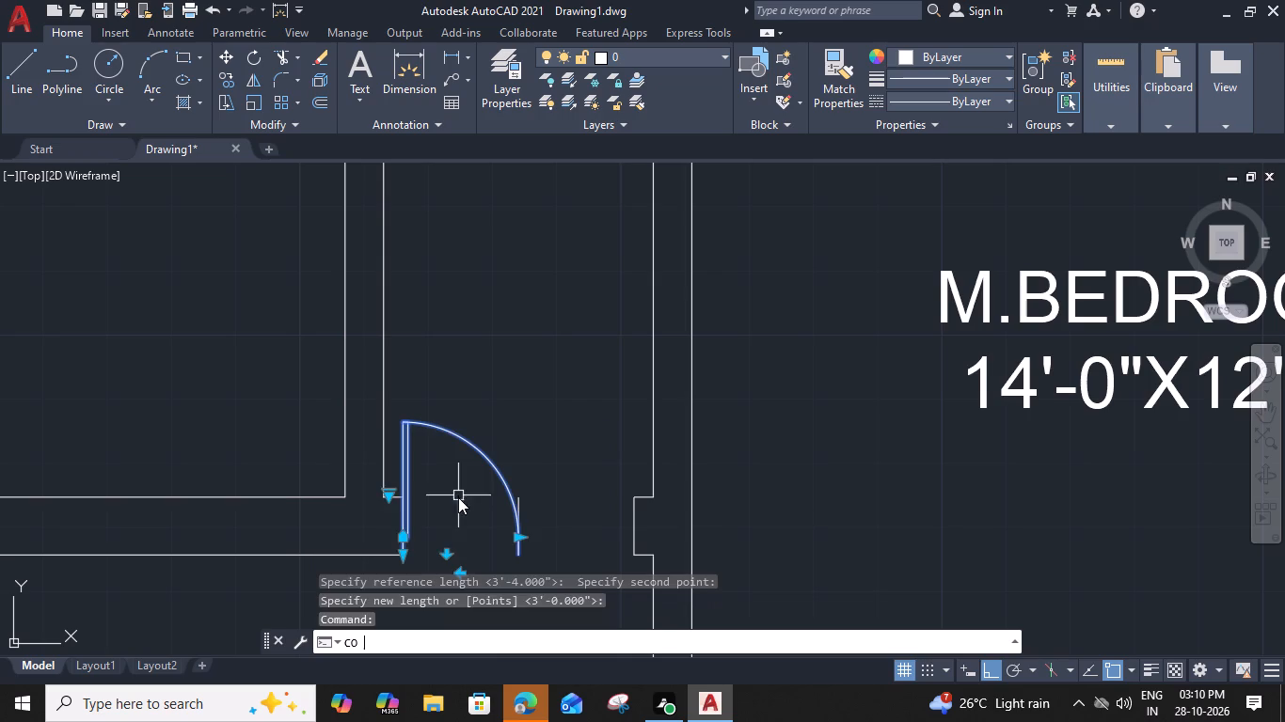
left_click(405, 555)
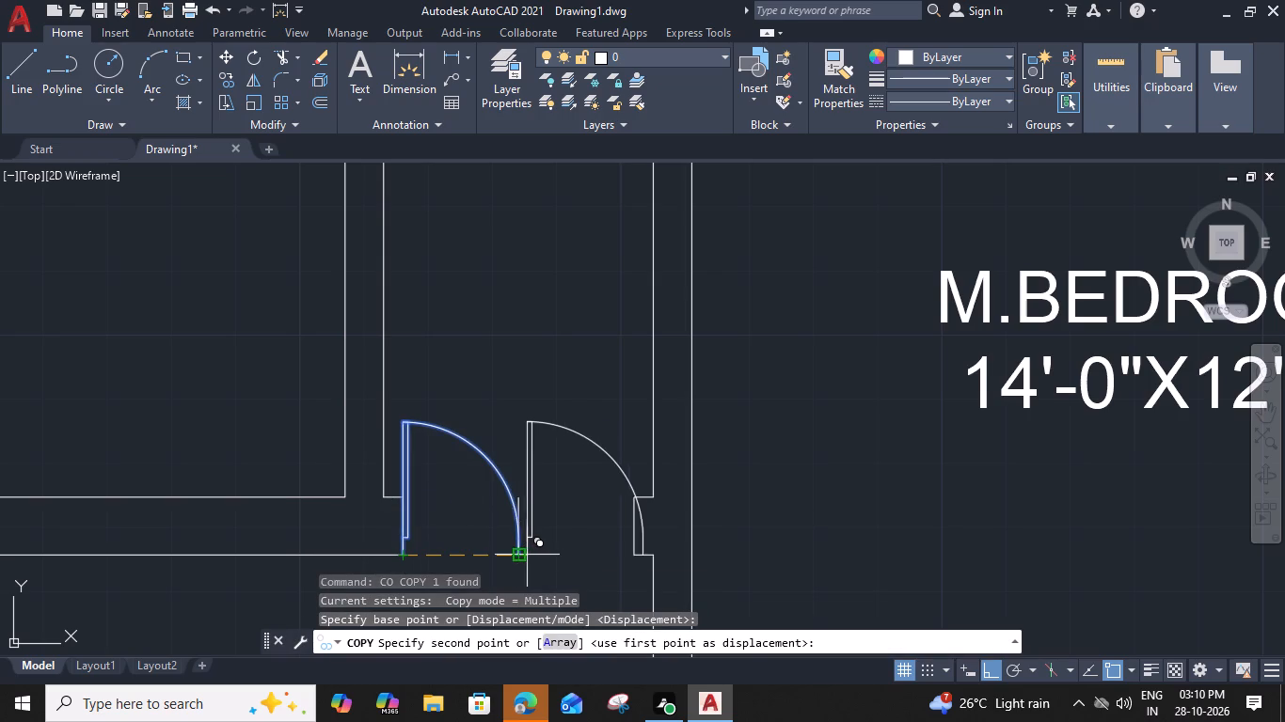
left_click(518, 556)
key("Escape")
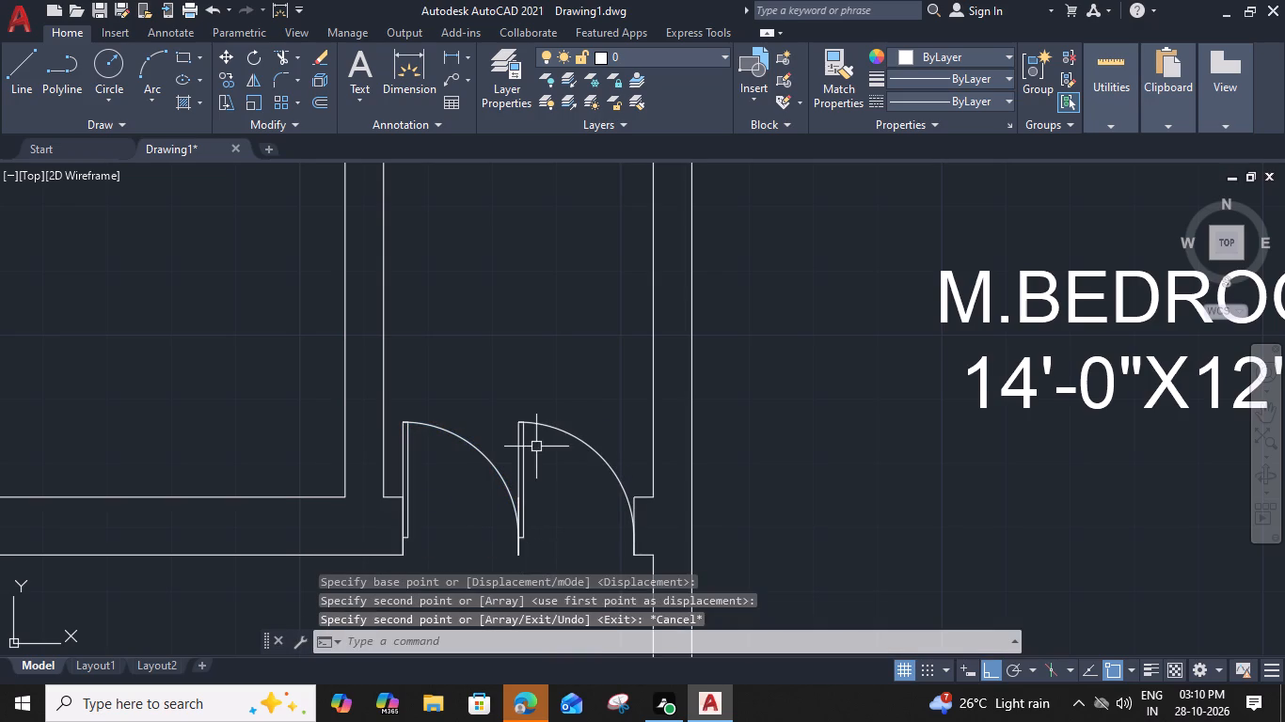
Flip the copied leaf so it hinges on the M.BEDROOM side jamb, making a double-leaf entrance door.
left_click(536, 447)
left_click(509, 455)
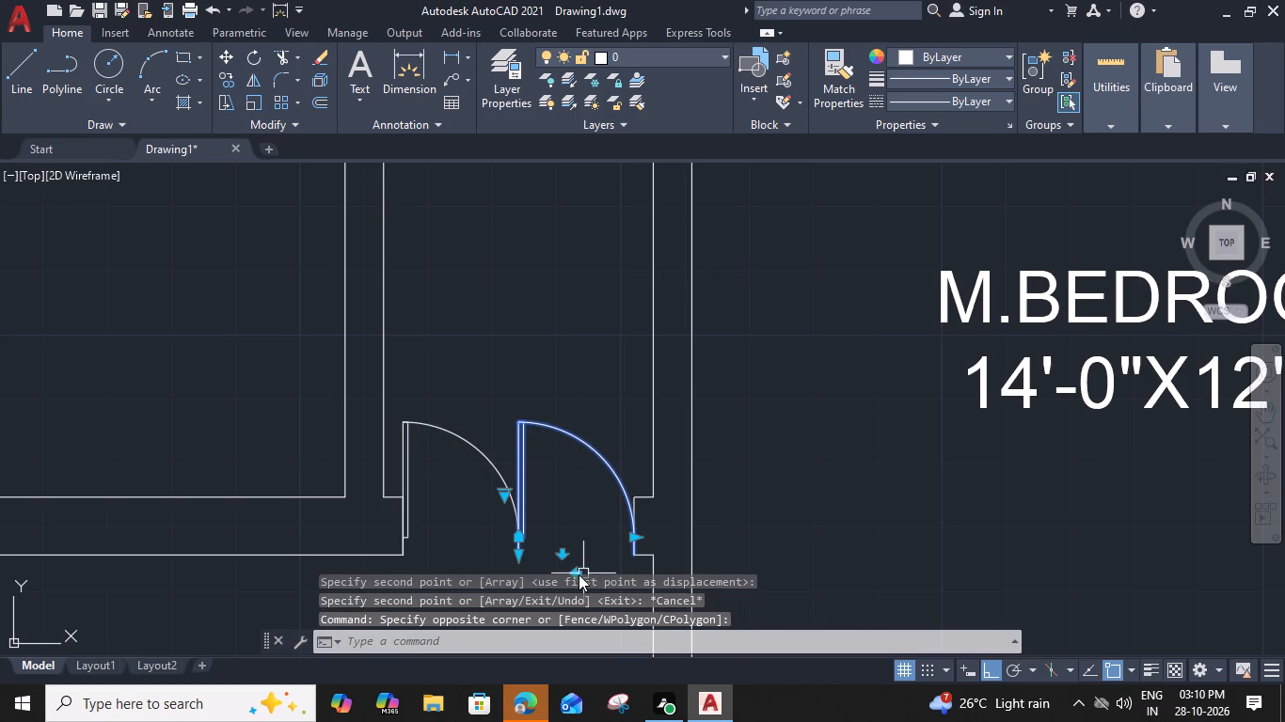
middle_click_drag(583, 543, 586, 415)
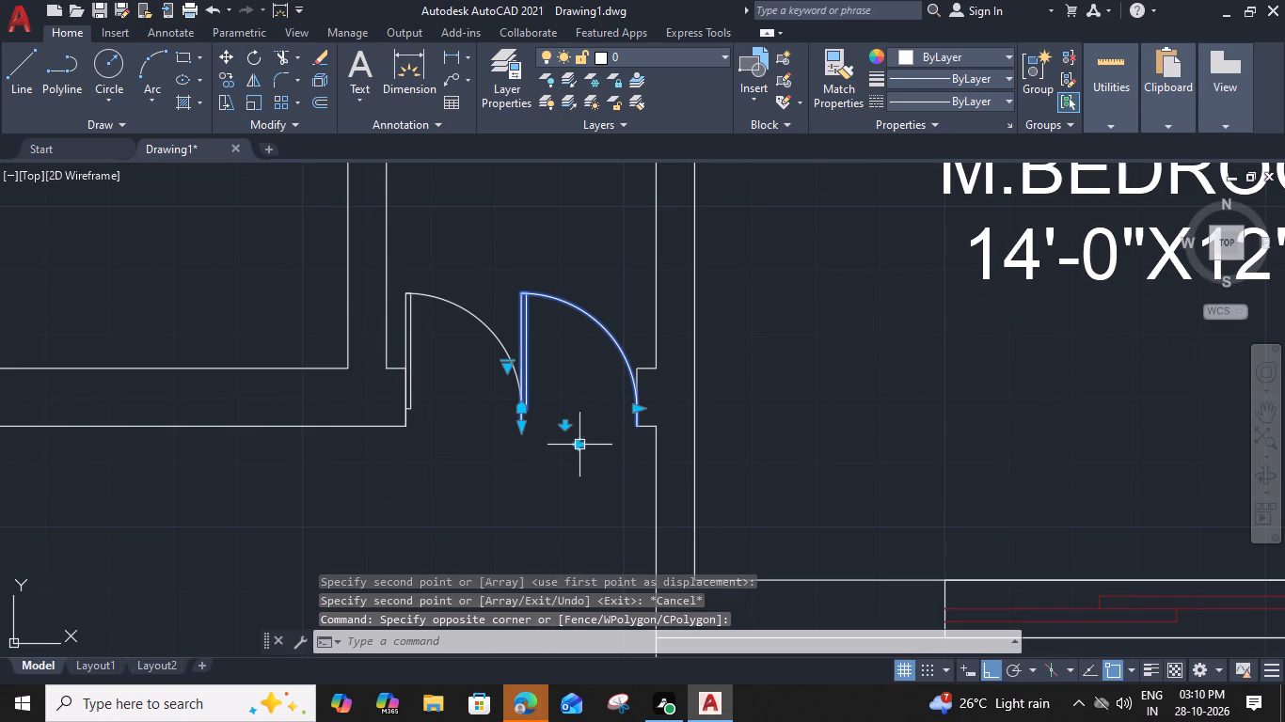
left_click(579, 442)
key("space")
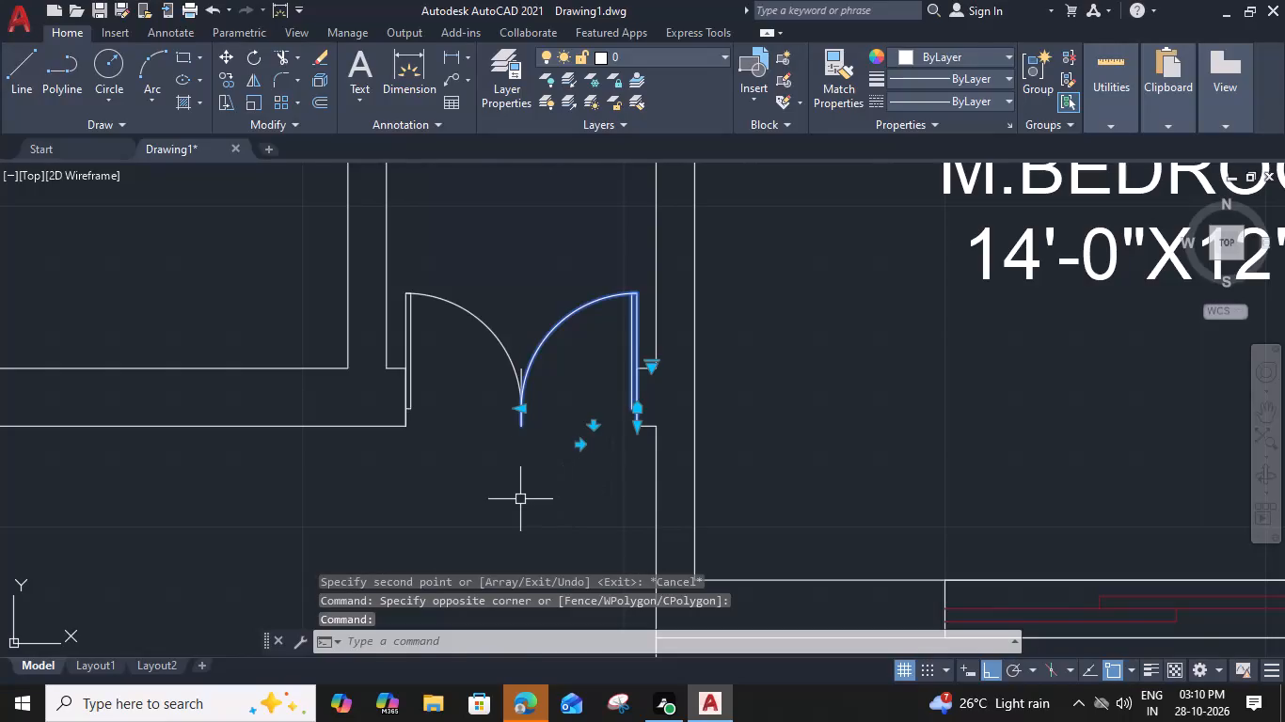
scroll(517, 369, "up", 2)
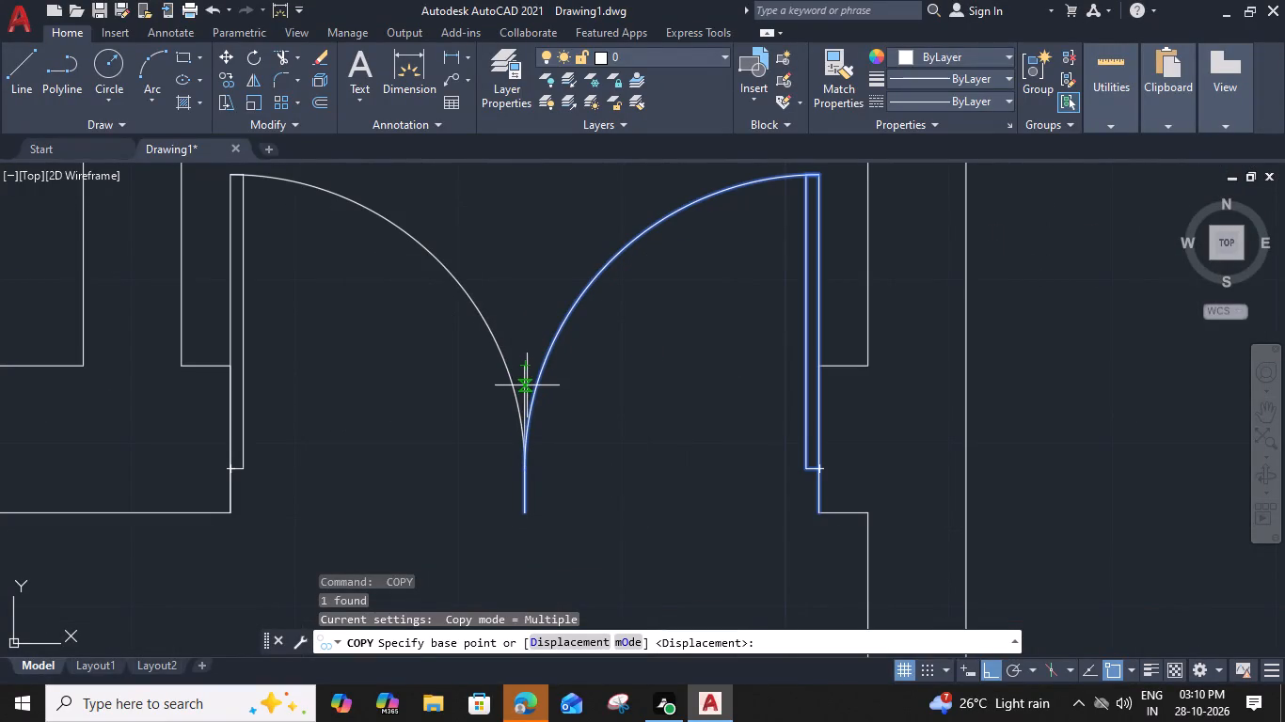
key("Escape")
Delete the offset guide line at the middle of the entrance opening.
left_click(526, 380)
key("Delete")
Copy the entrance leaf on the M.BEDROOM side to the M.BEDROOM toilet opening and to the M.BEDROOM opening off the LIVING HALL.
scroll(563, 394, "down", 3)
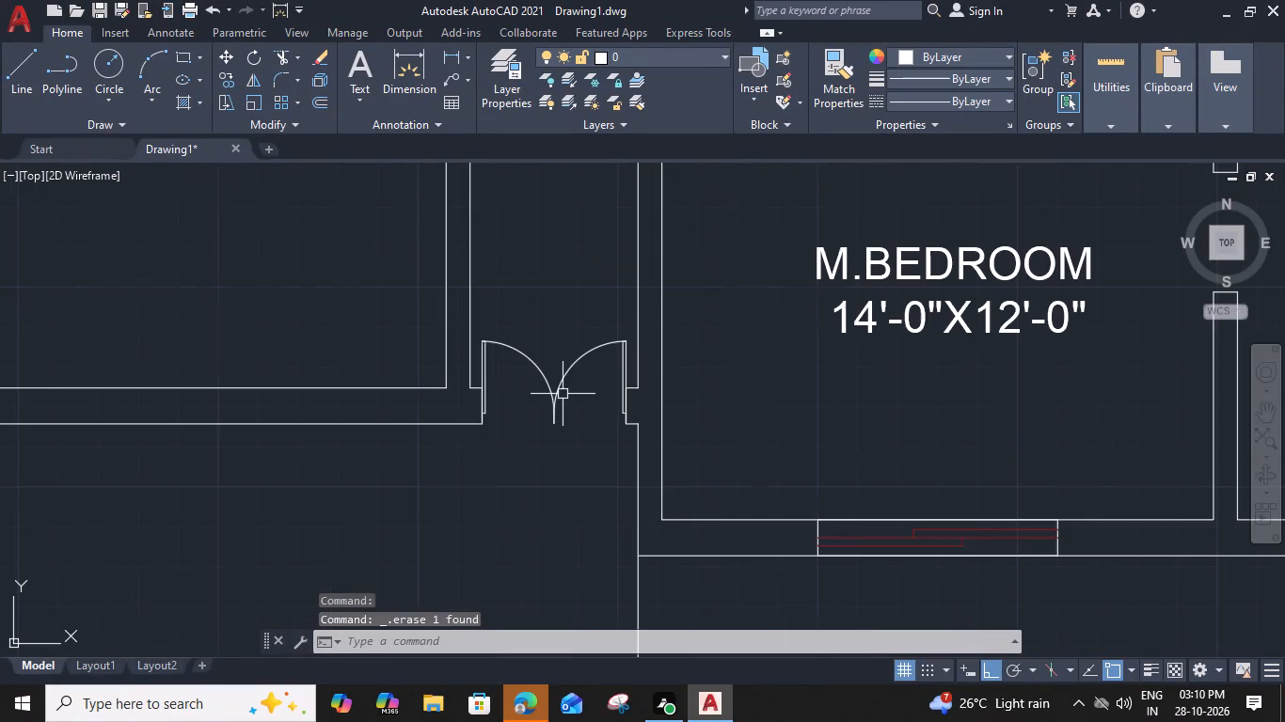
left_click(580, 353)
type("CO")
key("space")
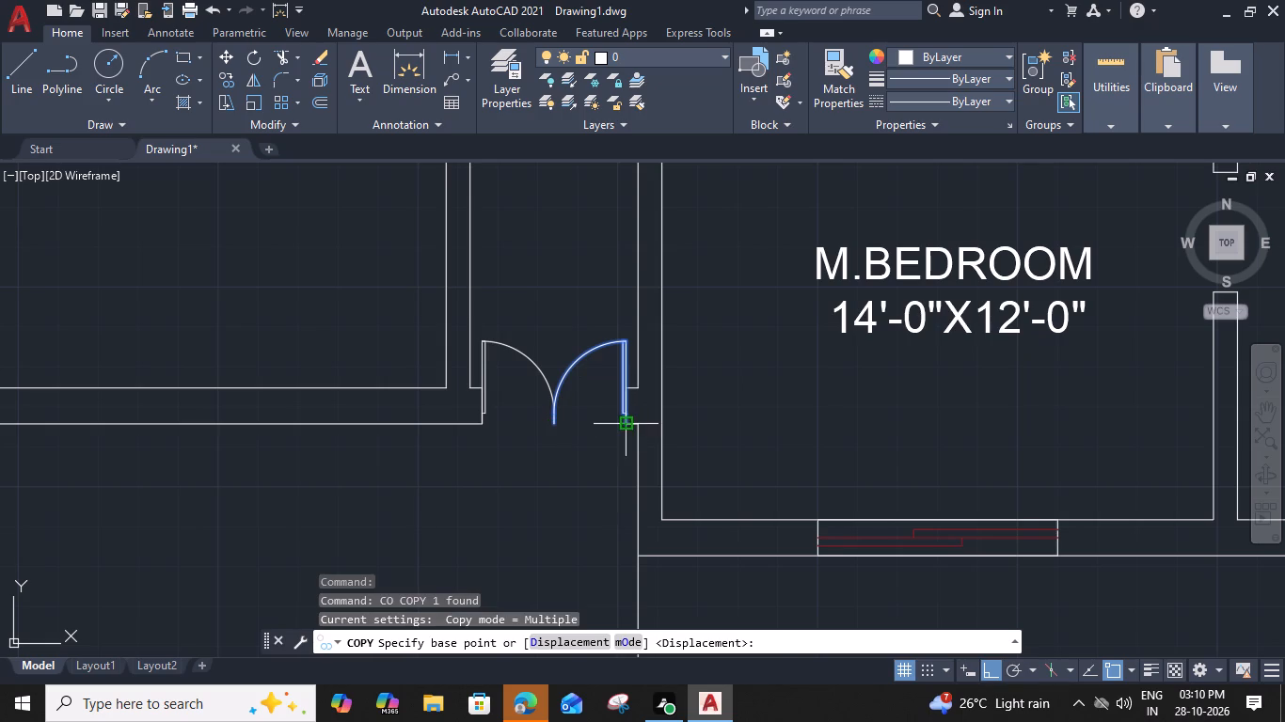
left_click(624, 425)
scroll(624, 424, "down", 2)
scroll(829, 359, "up", 2)
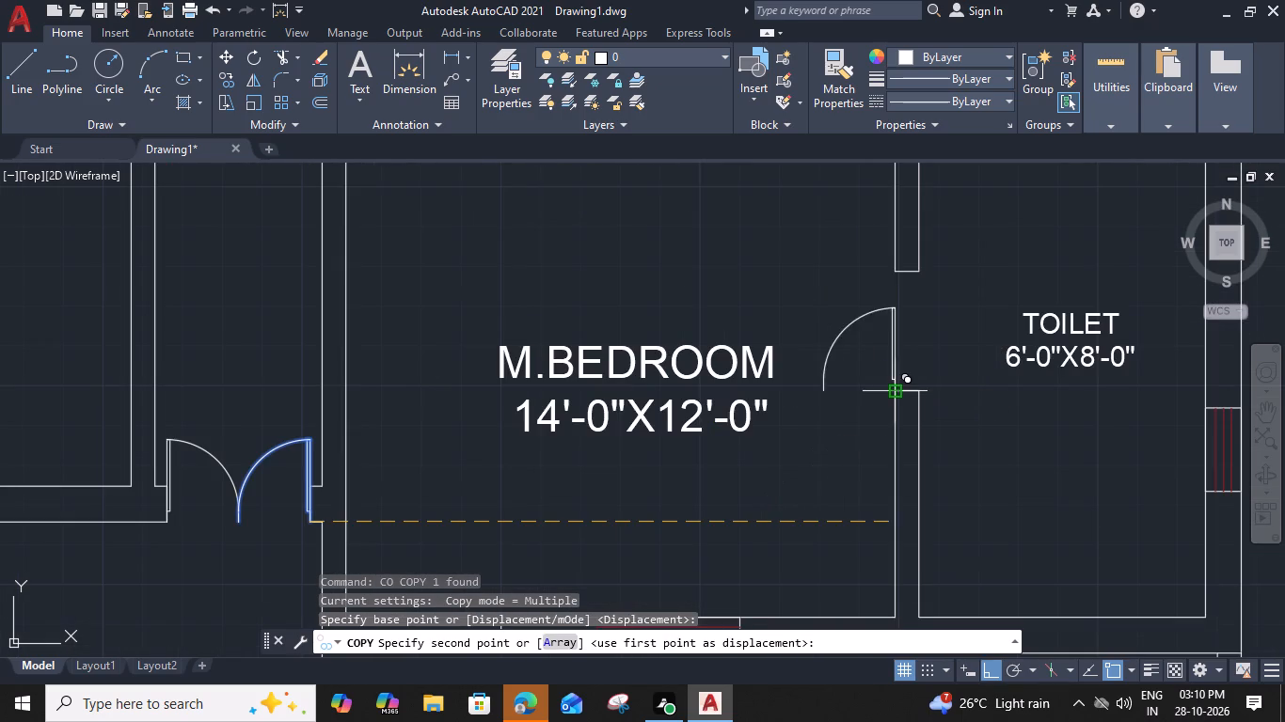
left_click(895, 392)
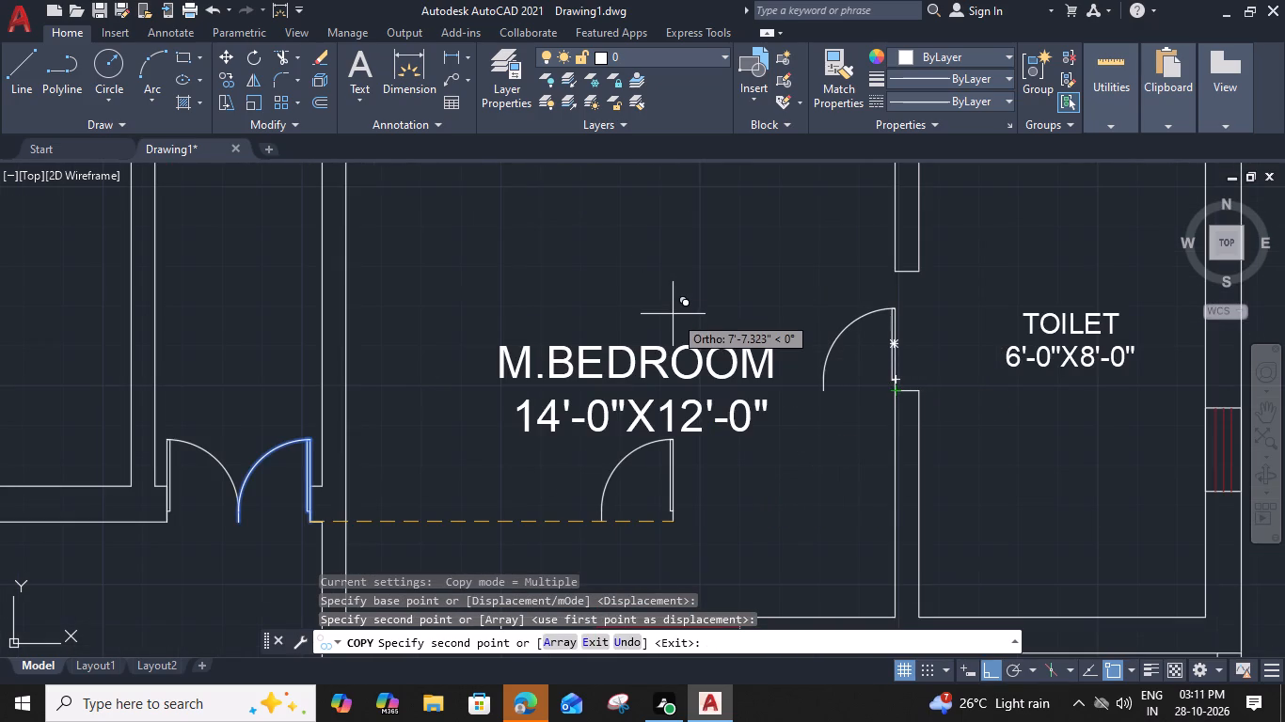
middle_click_drag(597, 301, 577, 562)
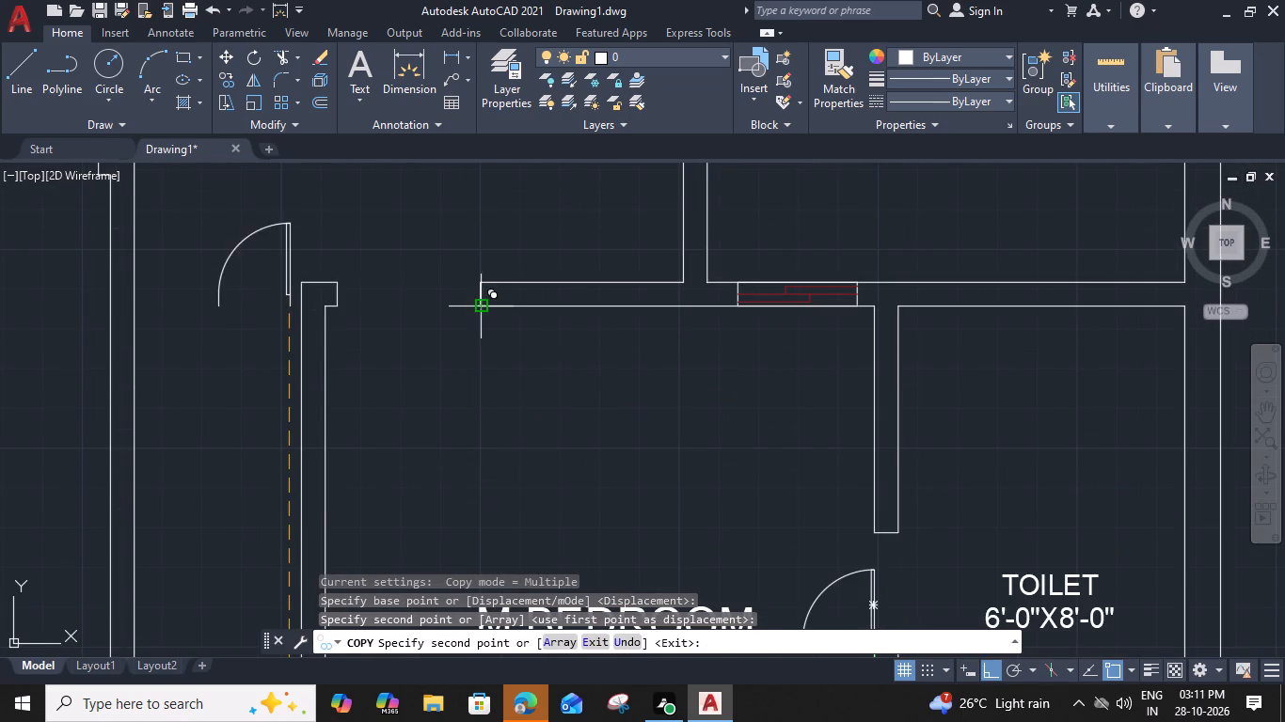
left_click(477, 308)
key("Escape")
Rotate the toilet door copy 270 degrees about its hinge corner so the leaf opens into the toilet.
middle_click_drag(675, 480, 502, 180)
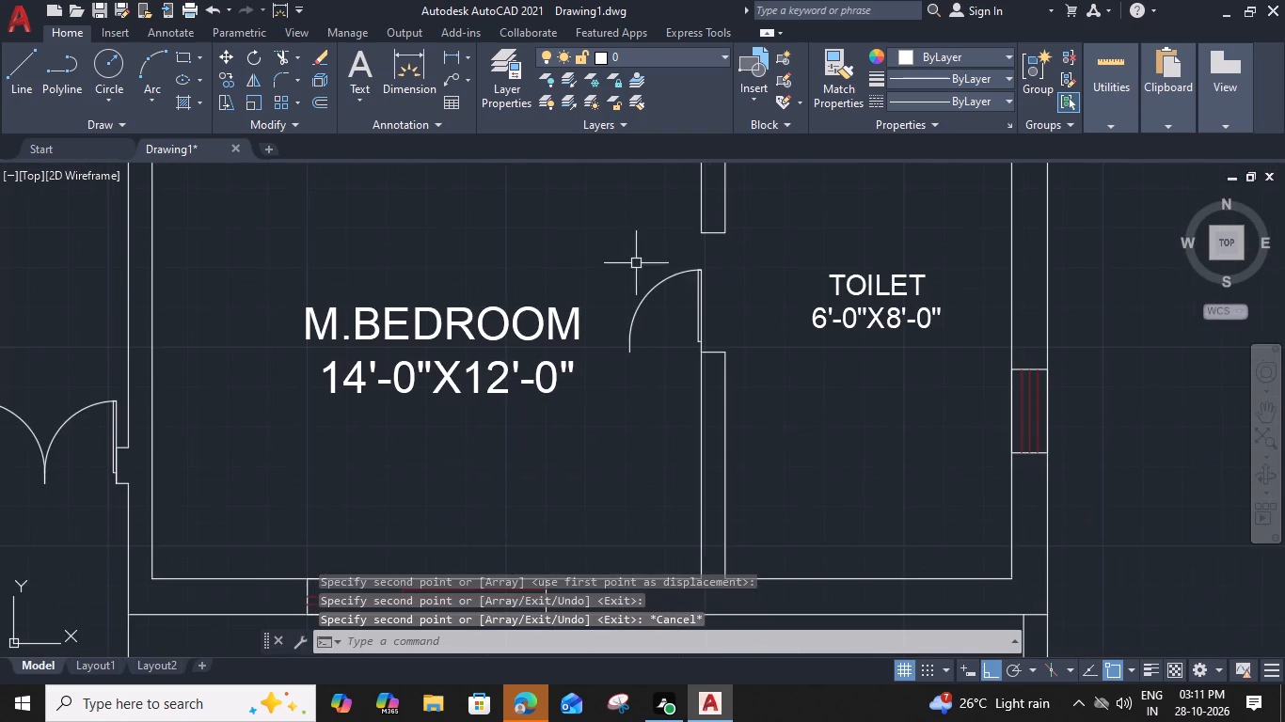
left_click(659, 282)
type("RO")
key("space")
left_click(698, 356)
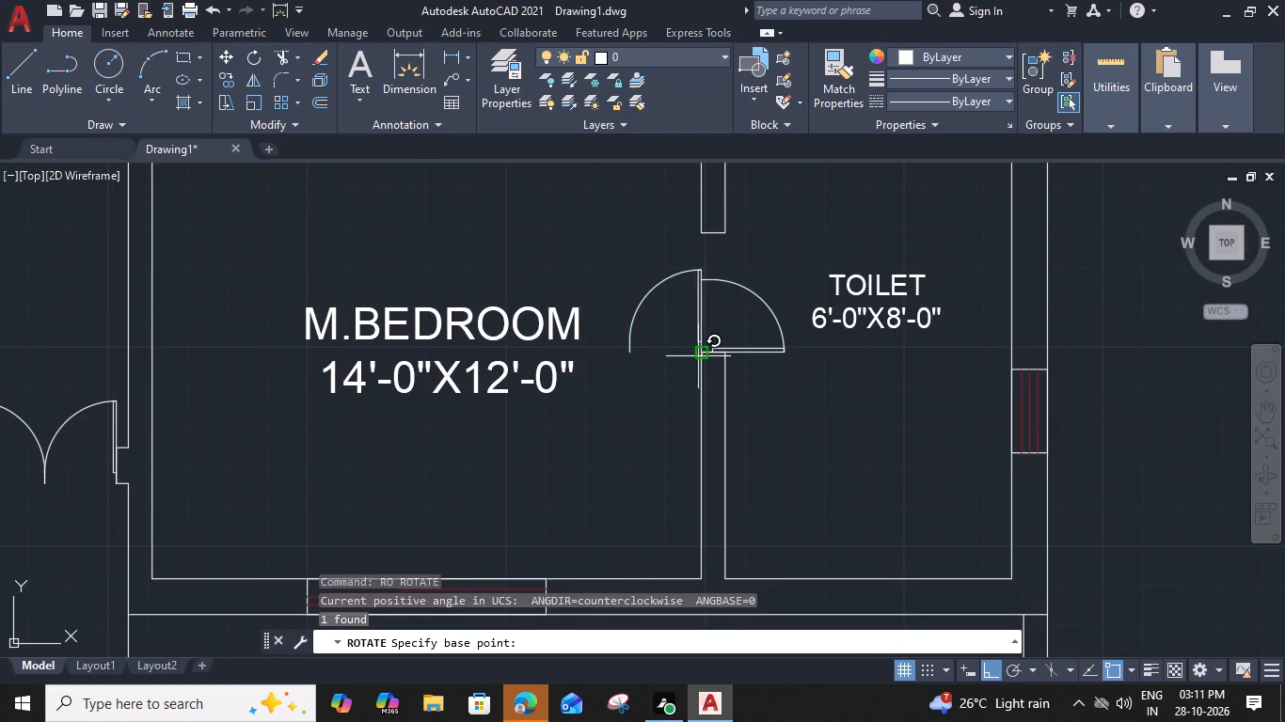
left_click(702, 419)
Scale the M.BEDROOM toilet door by reference about its hinge corner to 2'-6" so it spans the opening.
left_click(720, 283)
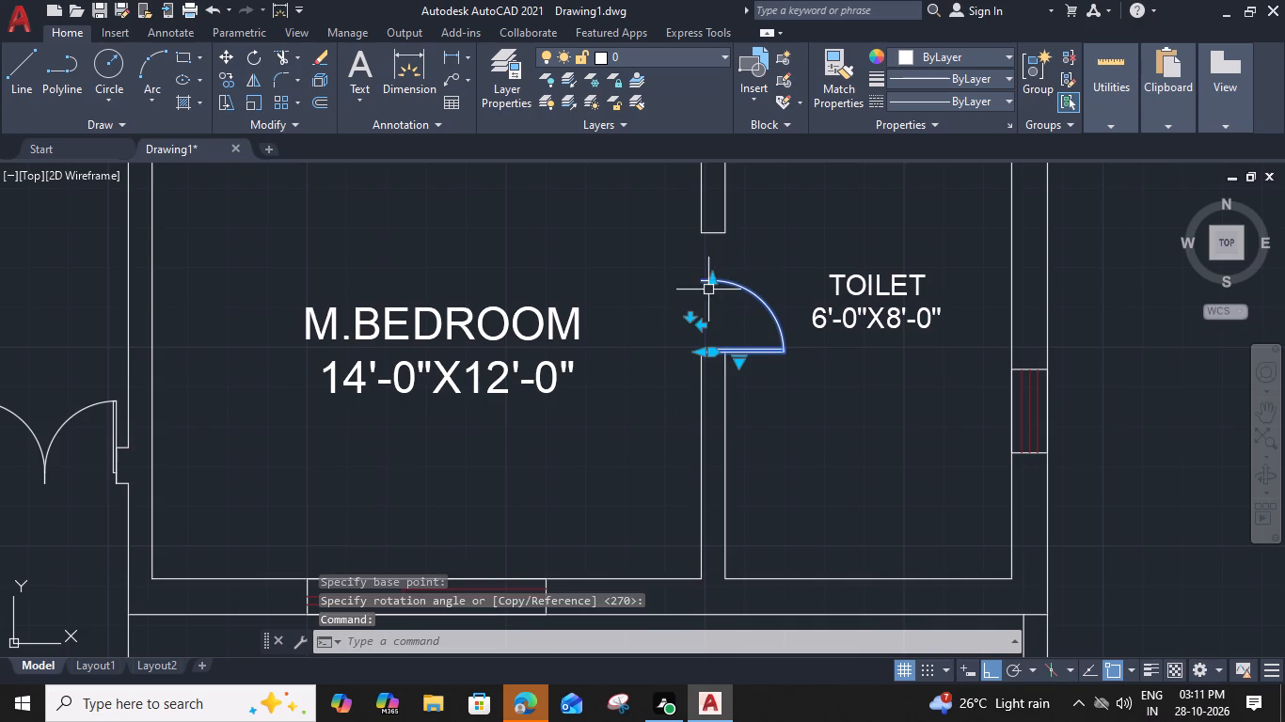
type("SC")
key("space")
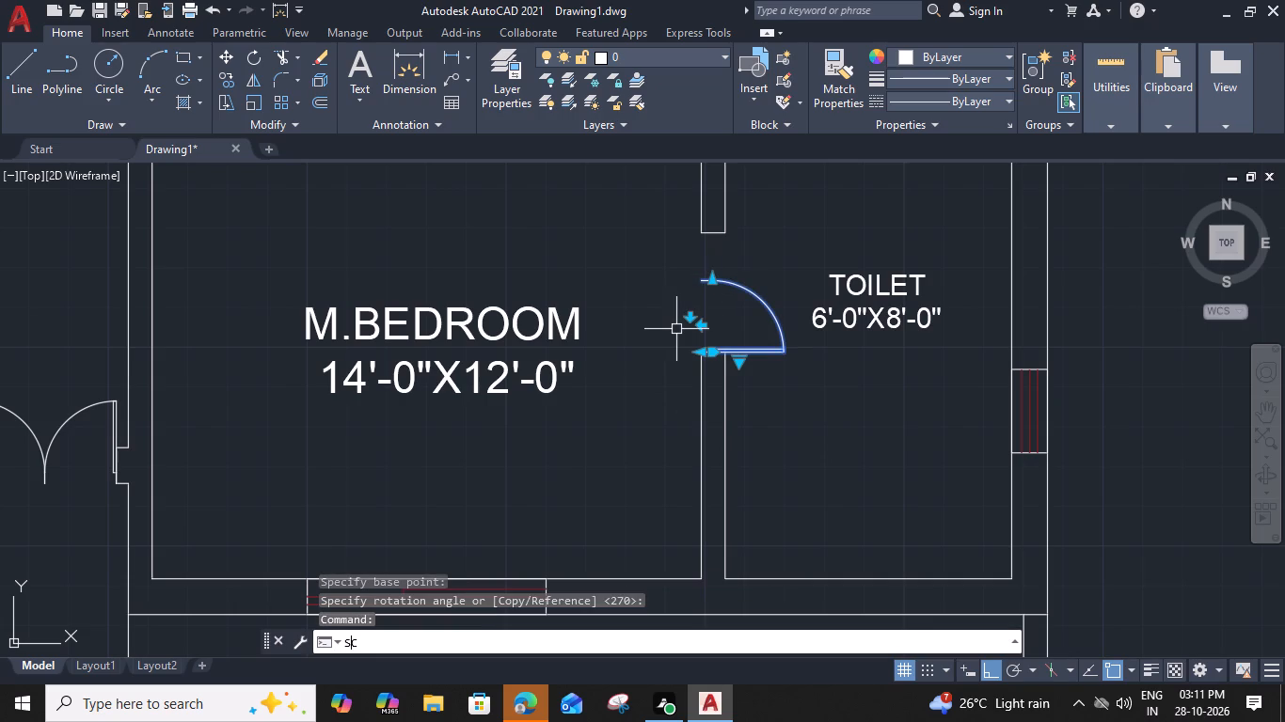
left_click(704, 355)
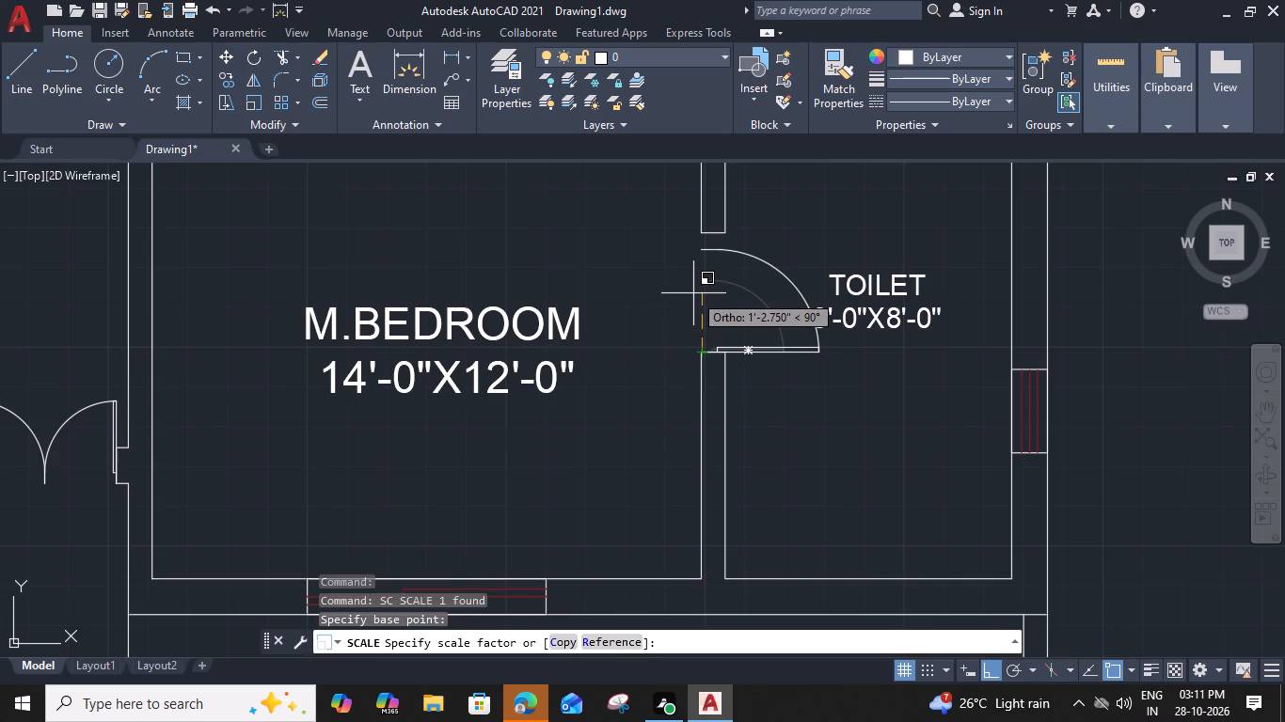
key("r")
key("space")
left_click(698, 351)
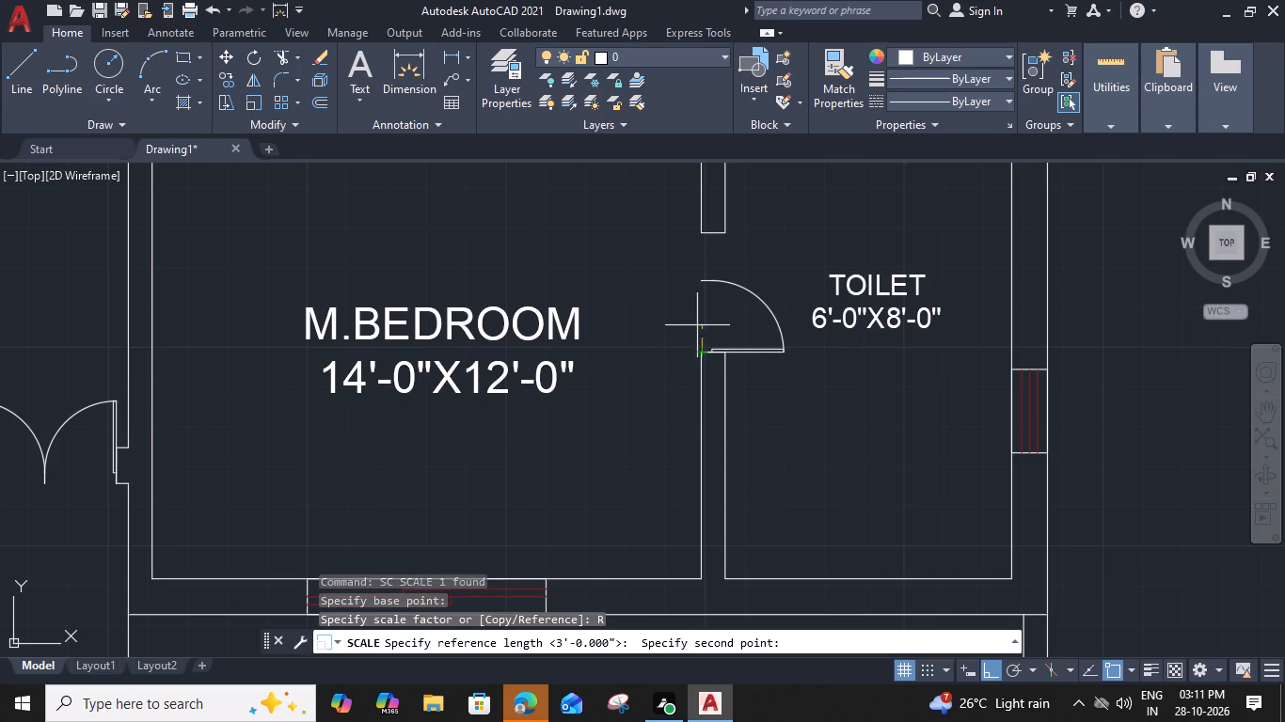
left_click(698, 284)
left_click(701, 234)
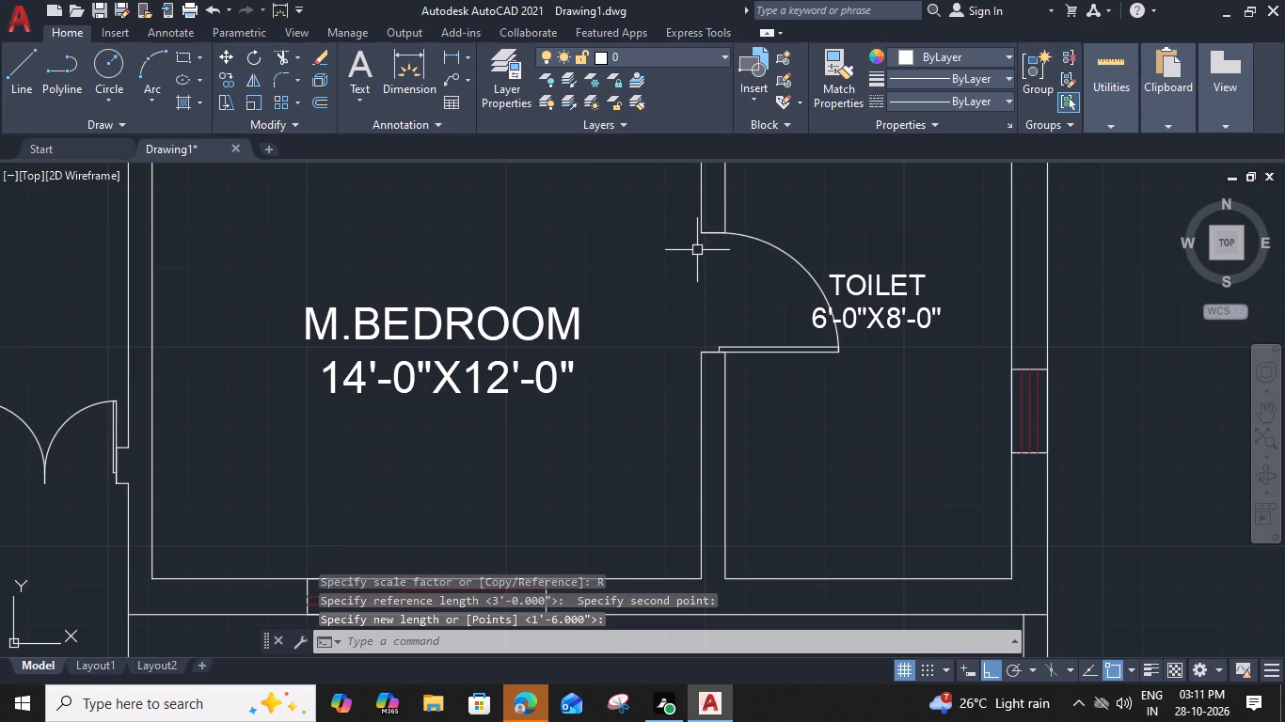
Scale the M.BEDROOM door off the LIVING HALL by reference about its hinge corner to span the full opening.
scroll(621, 338, "down", 1)
middle_click_drag(652, 290, 699, 319)
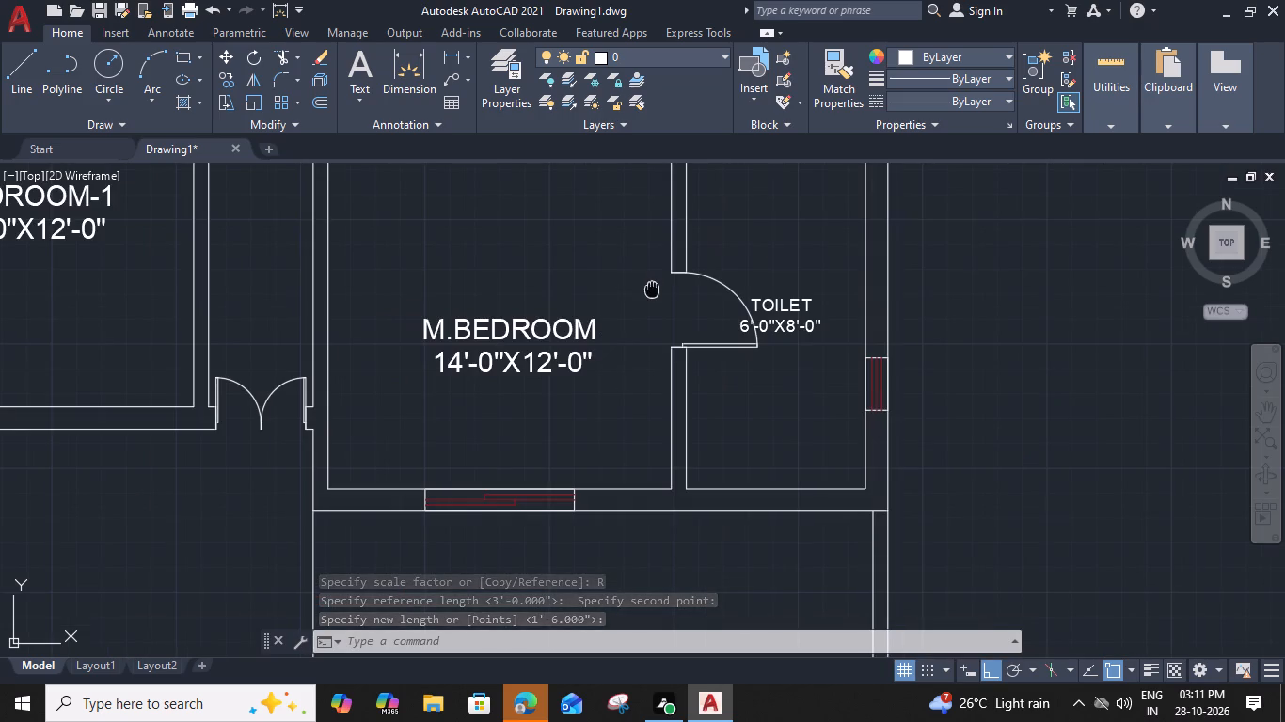
middle_click_drag(699, 319, 817, 479)
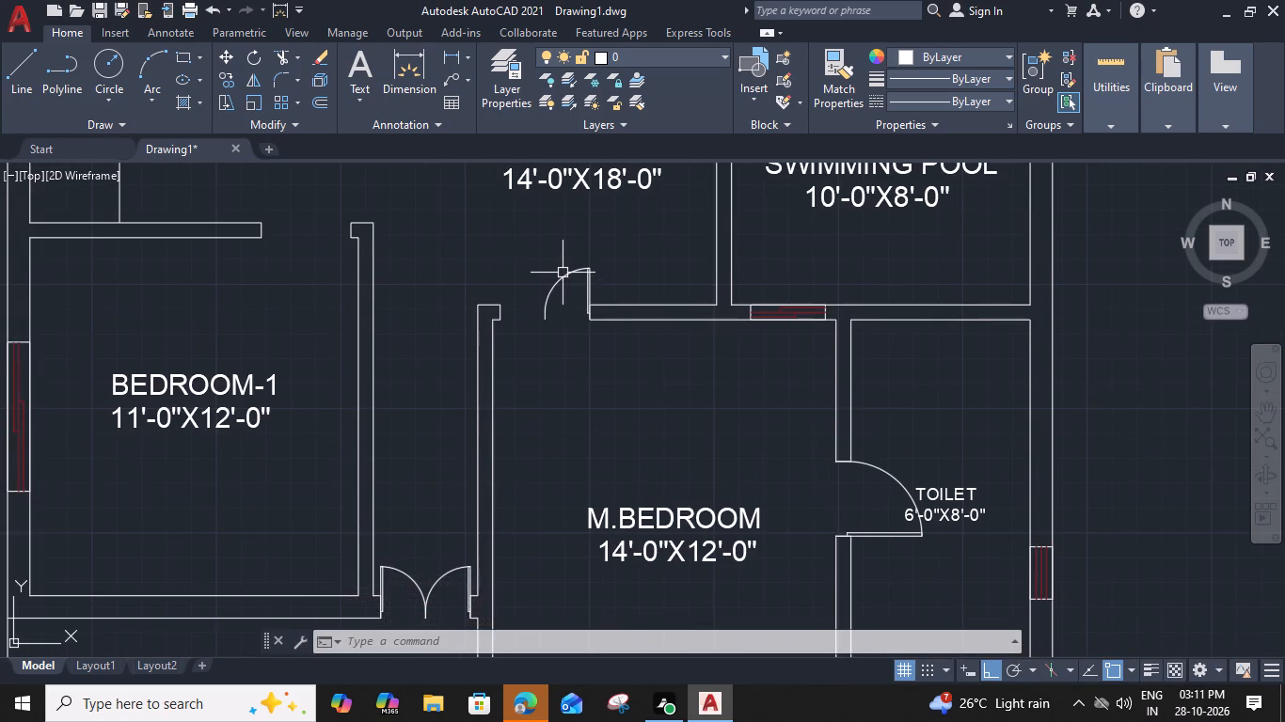
left_click(561, 275)
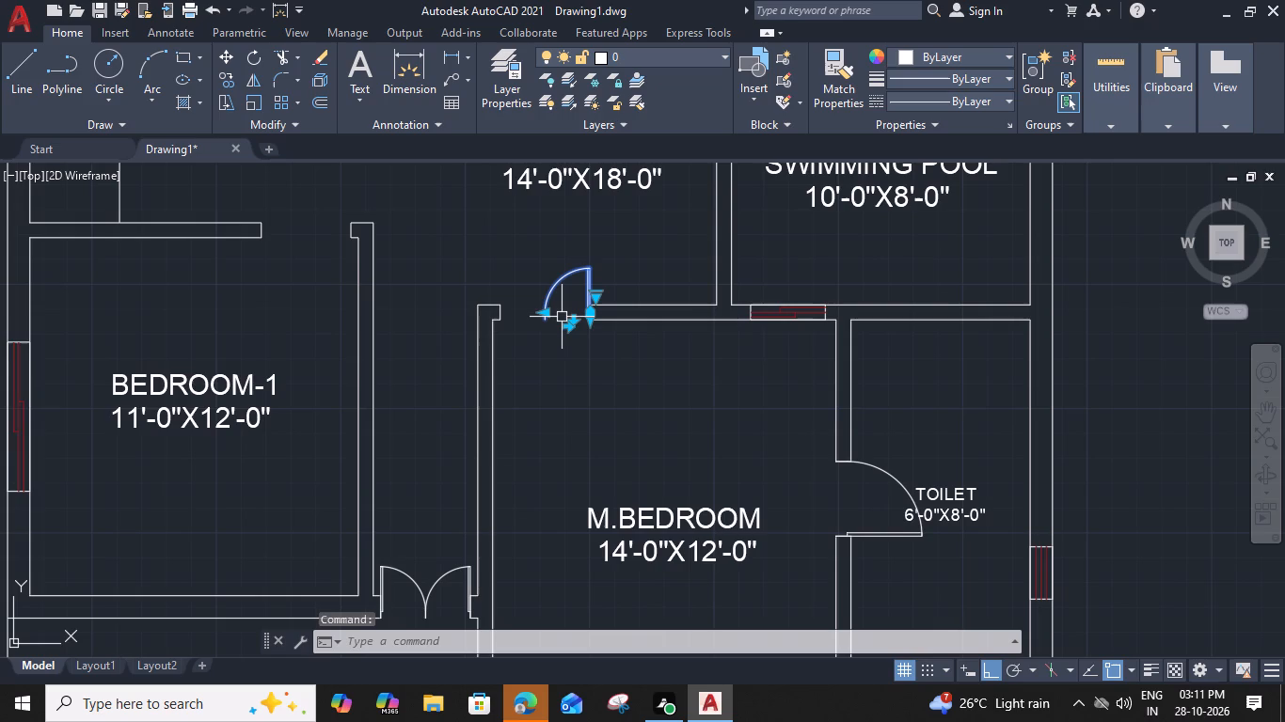
key("s")
type("C")
key("space")
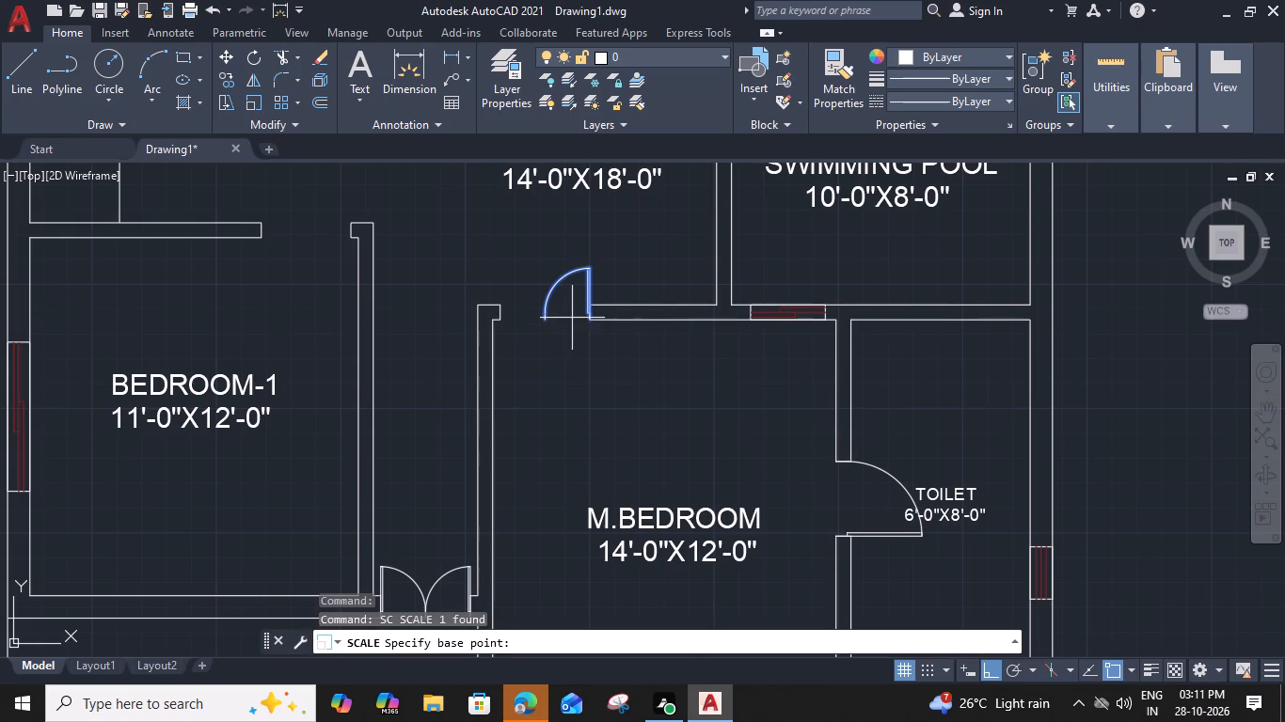
left_click(591, 323)
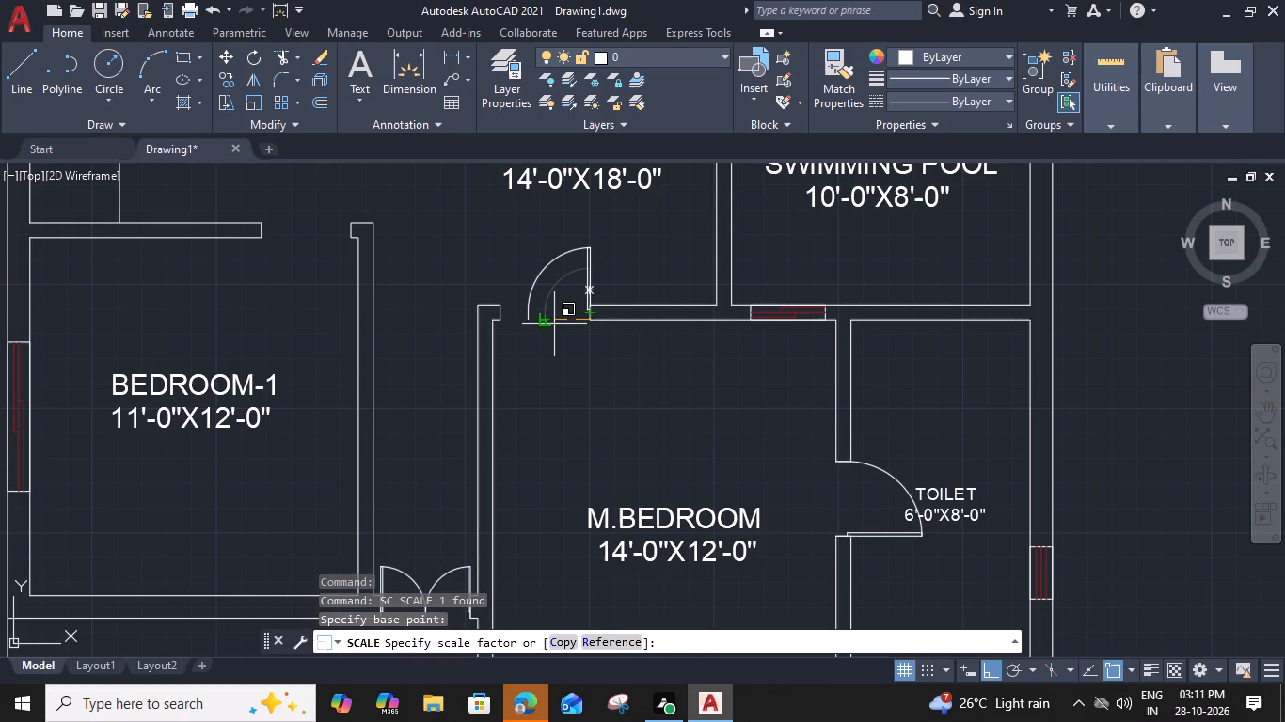
type("R")
key("space")
scroll(580, 321, "up", 2)
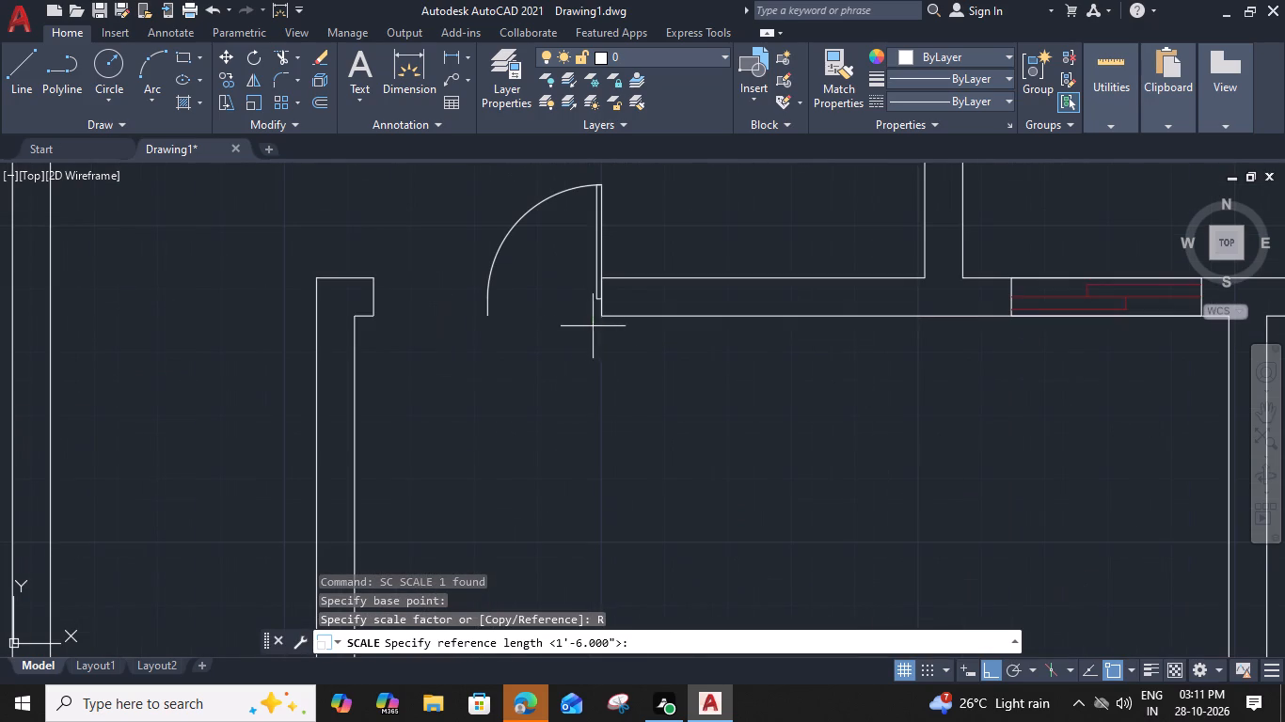
left_click(599, 319)
left_click(488, 319)
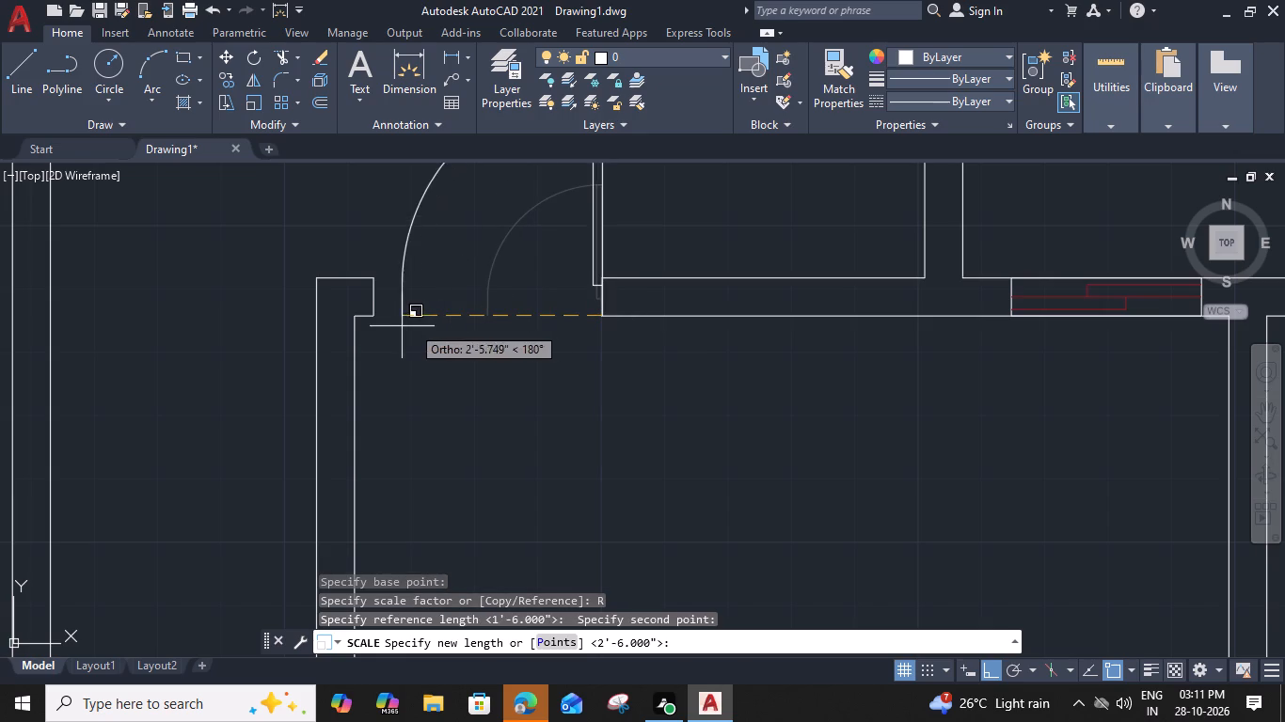
left_click(377, 316)
Flip the M.BEDROOM door both ways so it swings into M.BEDROOM and hinges on the opposite jamb, nearest the entrance passage.
left_click(376, 241)
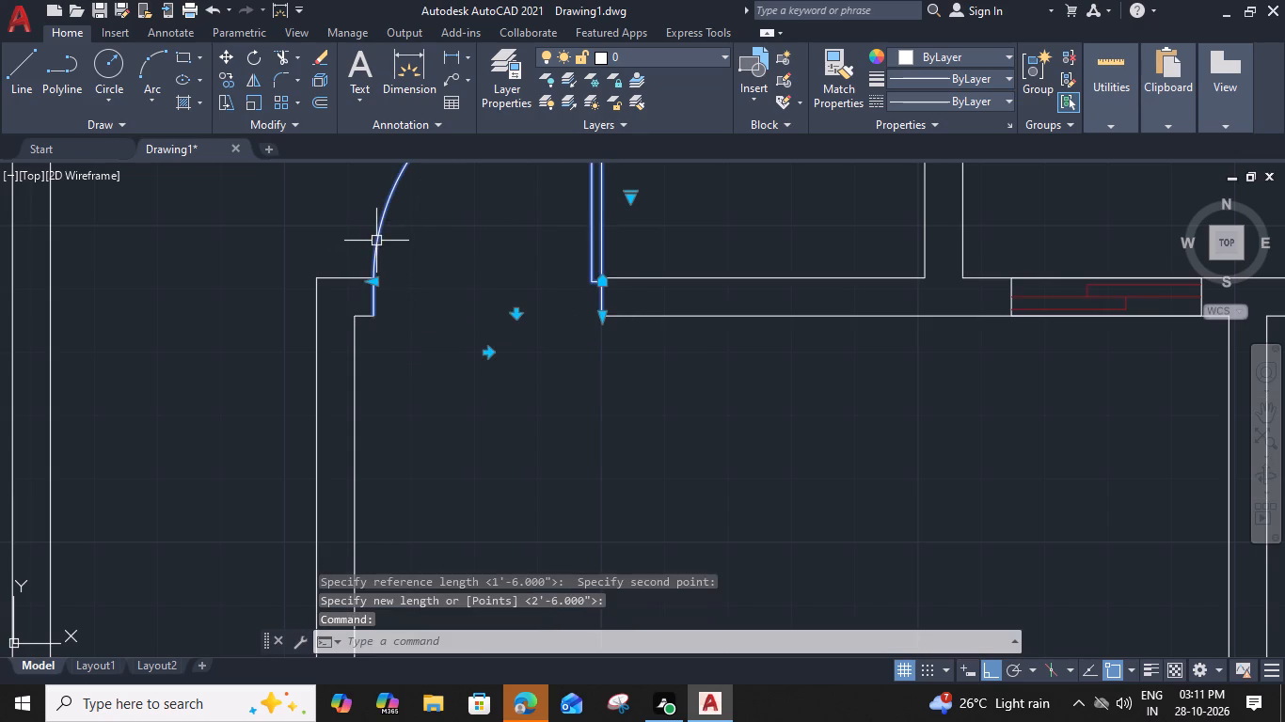
left_click(490, 353)
left_click(457, 315)
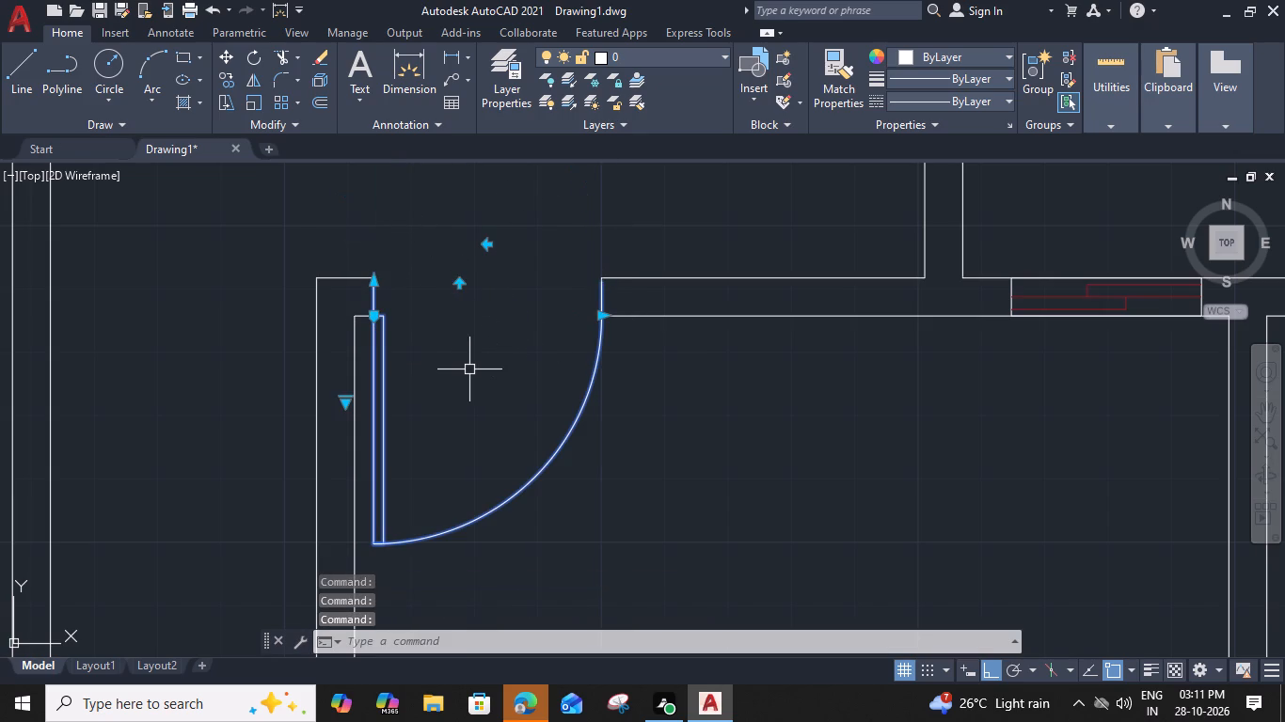
key("Escape")
Copy the M.BEDROOM door from its hinge-side wall corner to the BEDROOM-1 and BEDROOM-2 door openings.
scroll(469, 369, "down", 2)
left_click(505, 400)
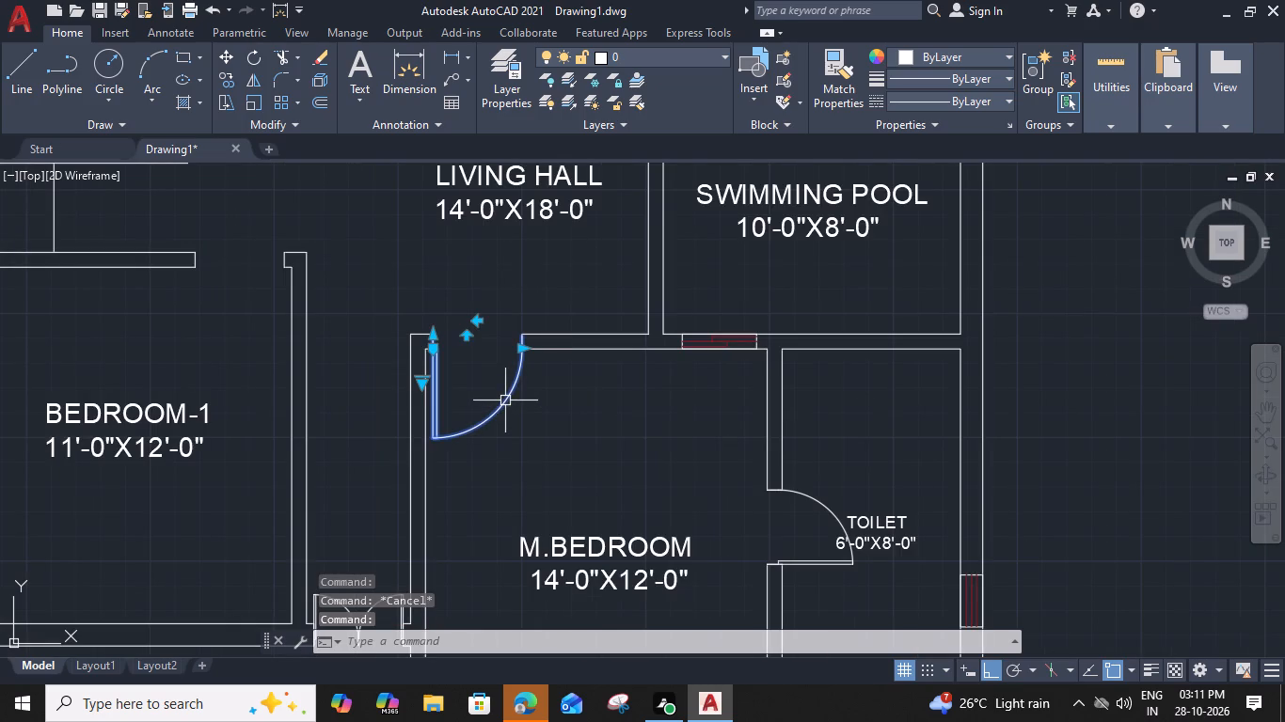
key("c")
type("O")
key("space")
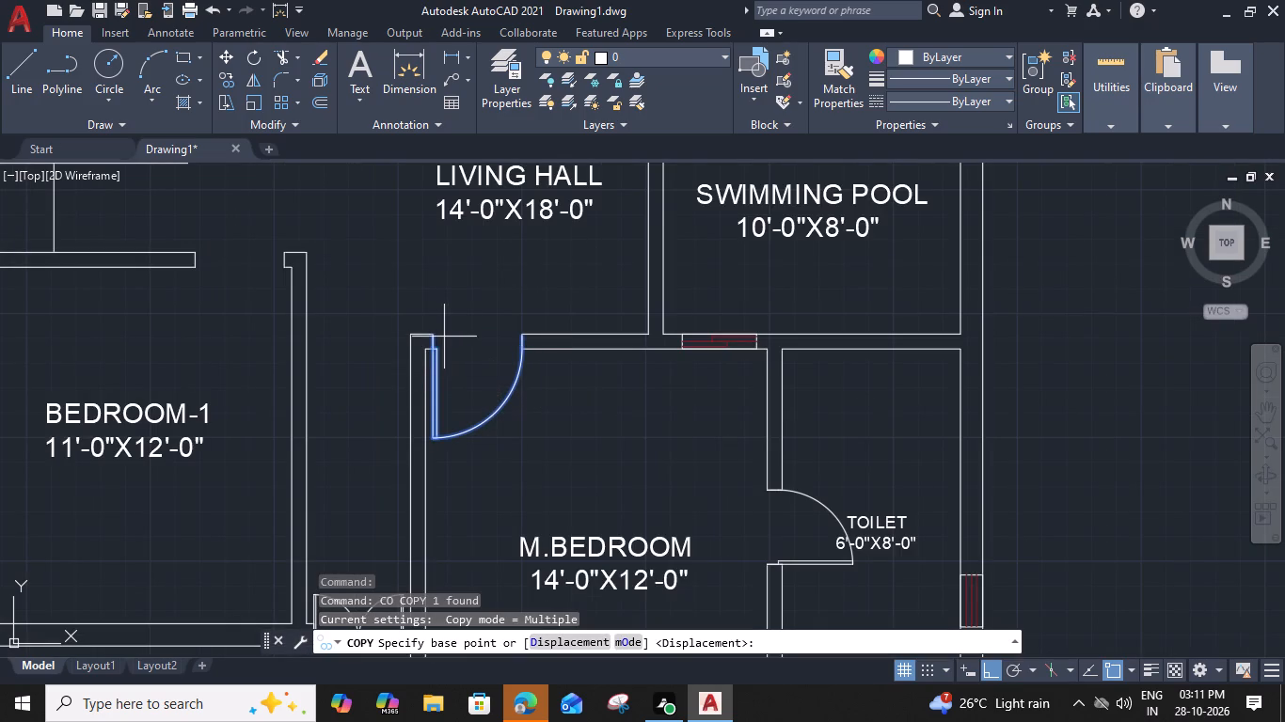
left_click(430, 335)
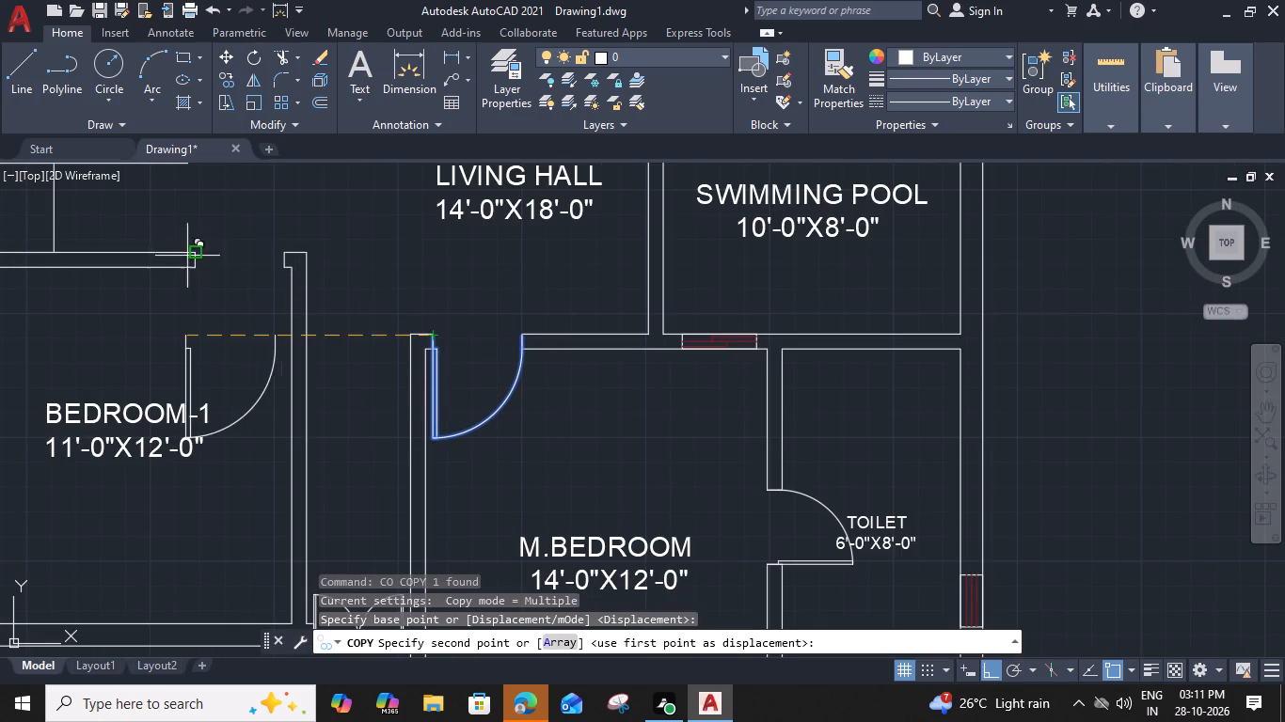
left_click(192, 250)
scroll(361, 237, "down", 2)
middle_click_drag(361, 237, 440, 366)
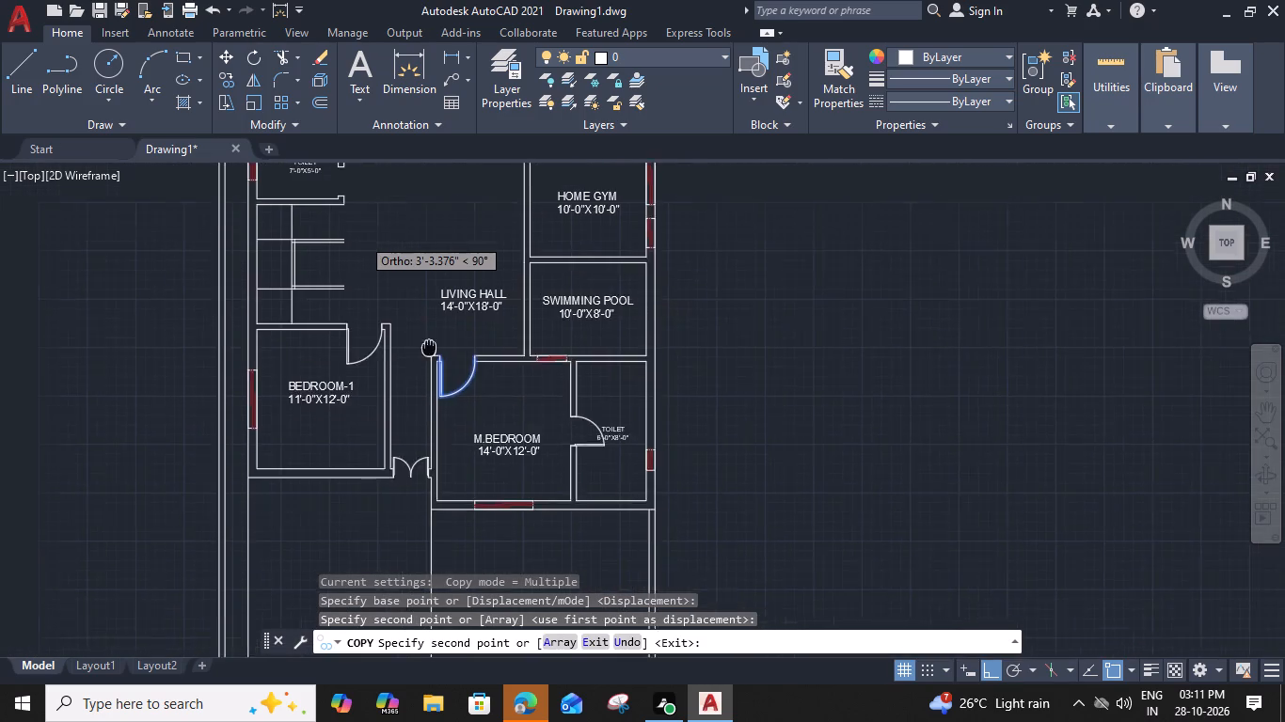
middle_click_drag(440, 366, 478, 442)
middle_click_drag(462, 254, 463, 384)
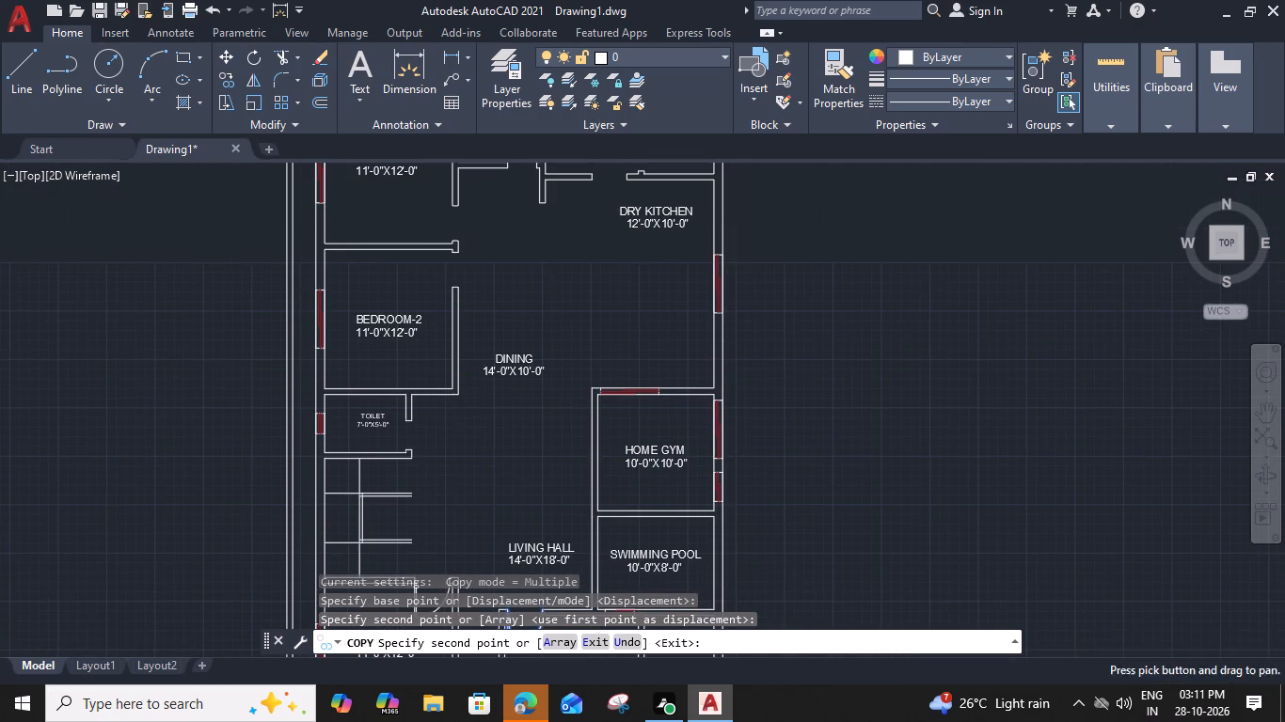
scroll(461, 252, "up", 3)
left_click(444, 257)
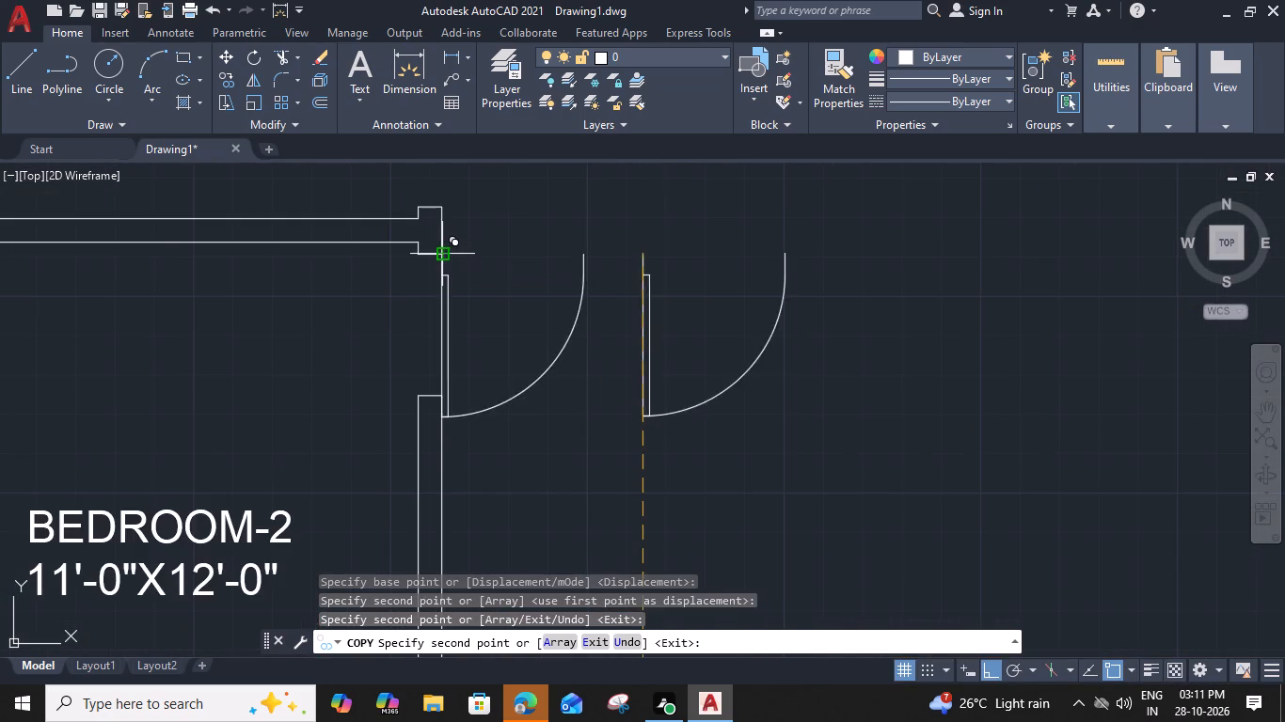
scroll(444, 257, "down", 1)
key("Escape")
Flip the BEDROOM-1 door so it hinges on the opposite jamb, beside the entrance passage wall.
scroll(478, 434, "down", 3)
middle_click_drag(481, 434, 469, 207)
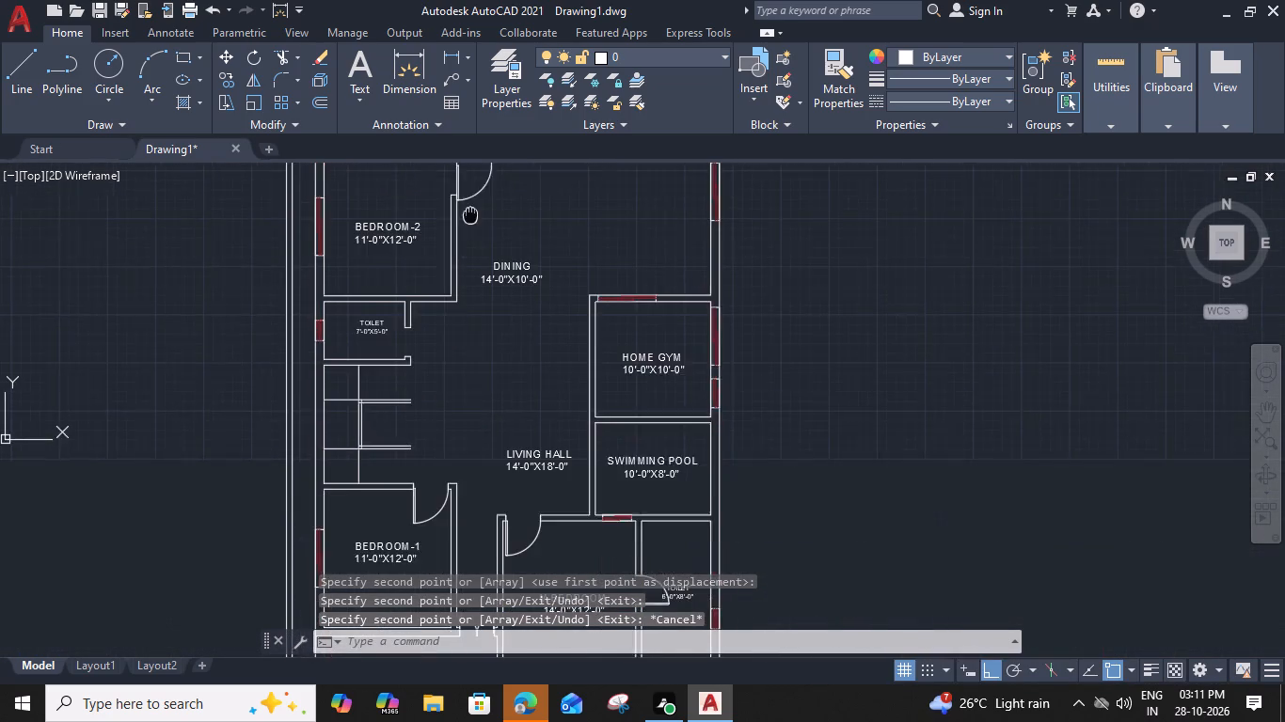
scroll(448, 483, "up", 2)
left_click(434, 487)
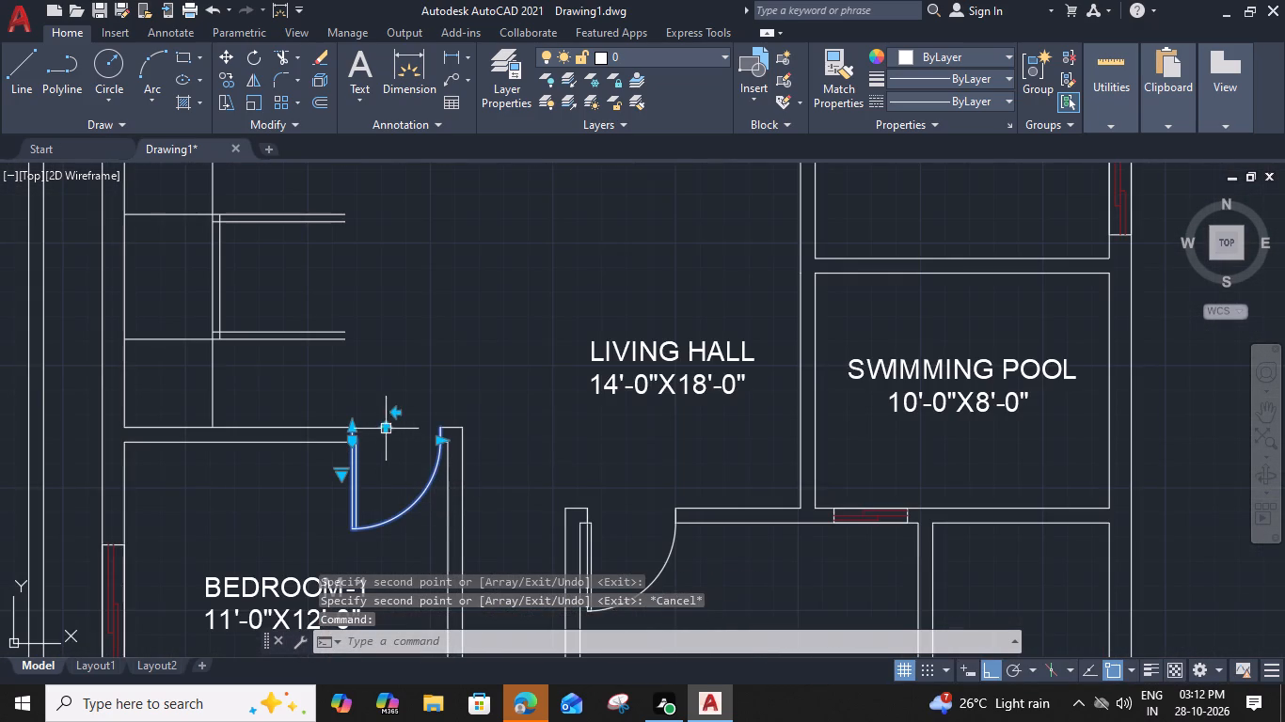
left_click(400, 413)
Rotate the BEDROOM-2 door copy 270 degrees about its hinge corner so the leaf opens into BEDROOM-2.
scroll(435, 359, "down", 3)
middle_click_drag(437, 311, 496, 496)
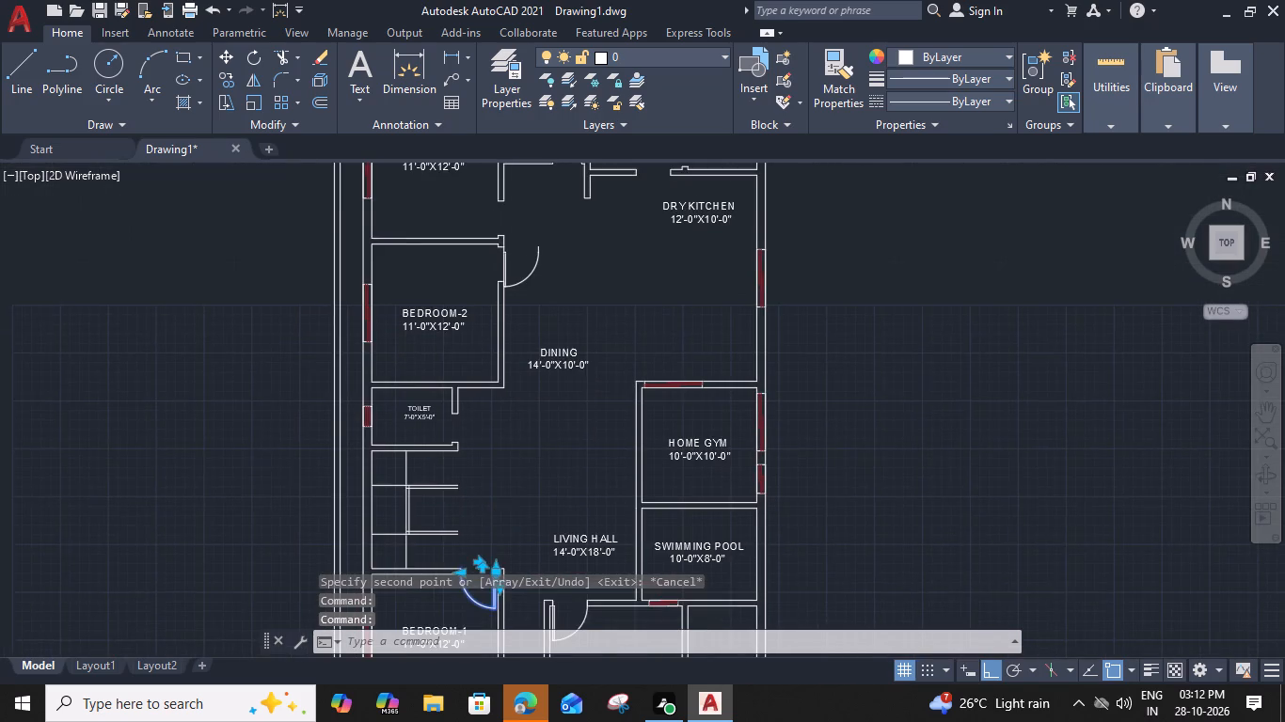
scroll(530, 271, "up", 3)
left_click(524, 279)
type("RO")
key("space")
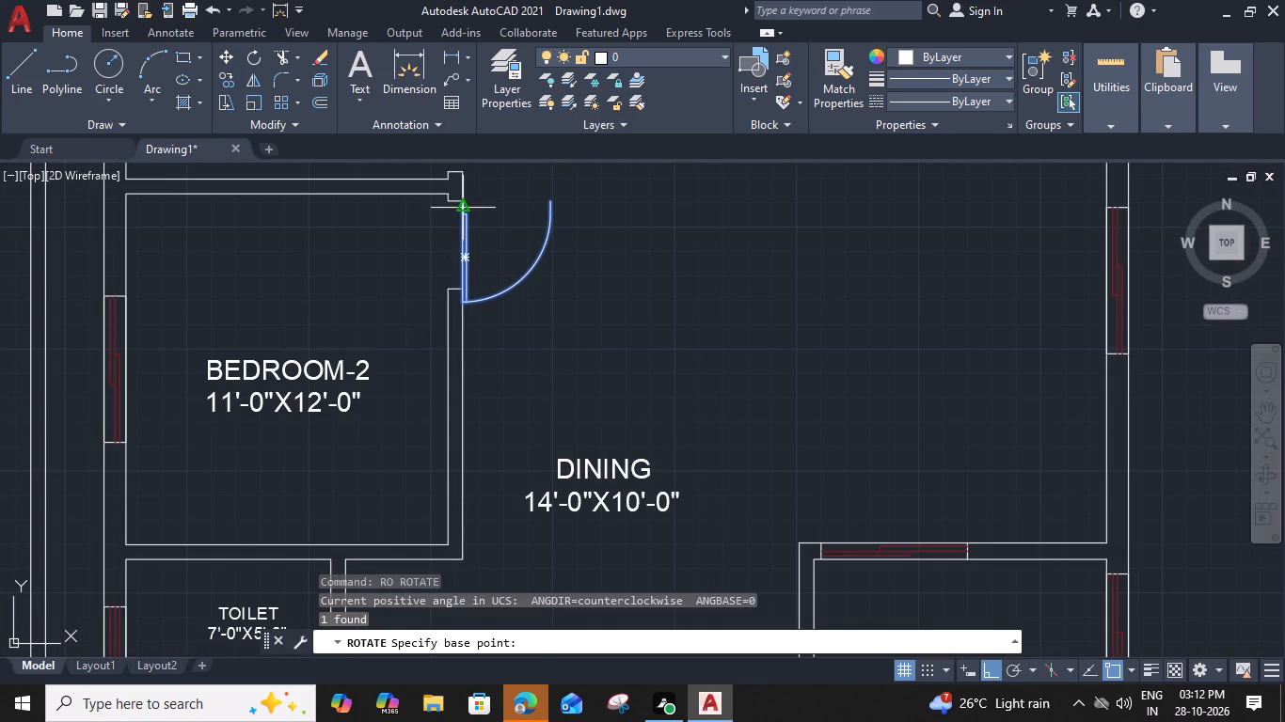
left_click(460, 195)
scroll(467, 287, "up", 2)
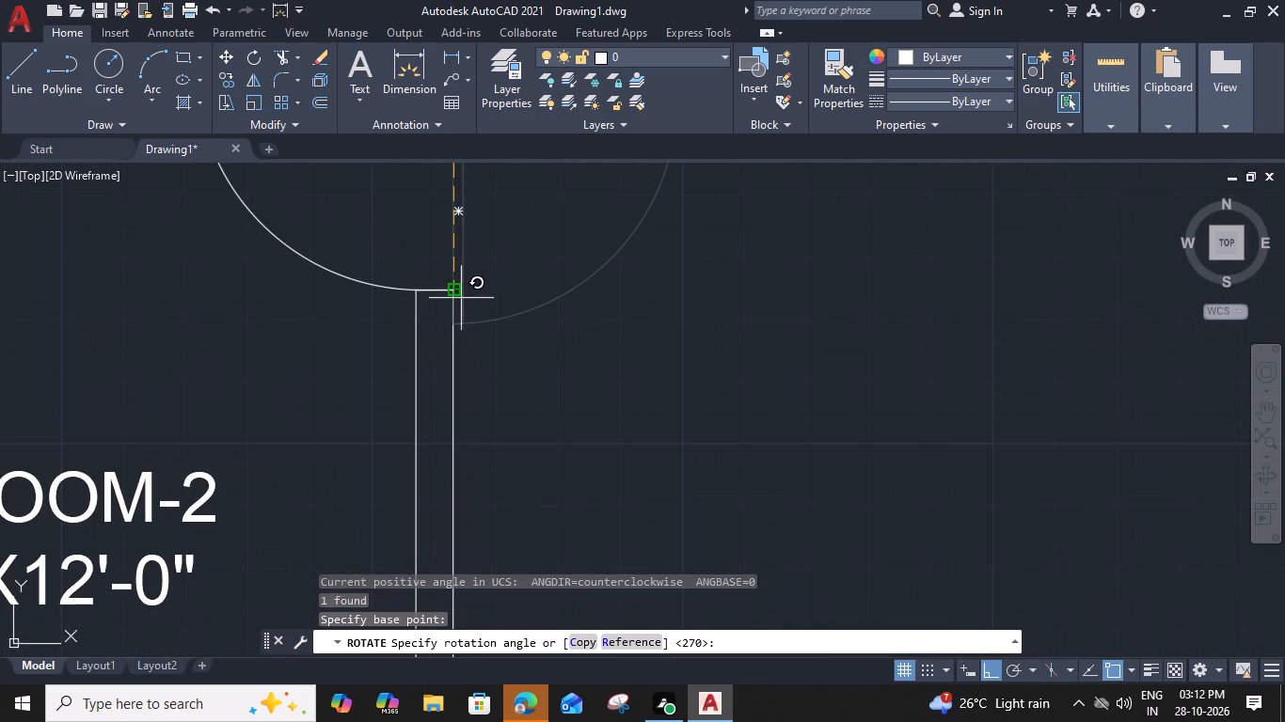
left_click(452, 290)
scroll(452, 290, "down", 3)
Copy the BEDROOM-2 door from its outer wall corner to the BEDROOM-3 door opening.
left_click(416, 287)
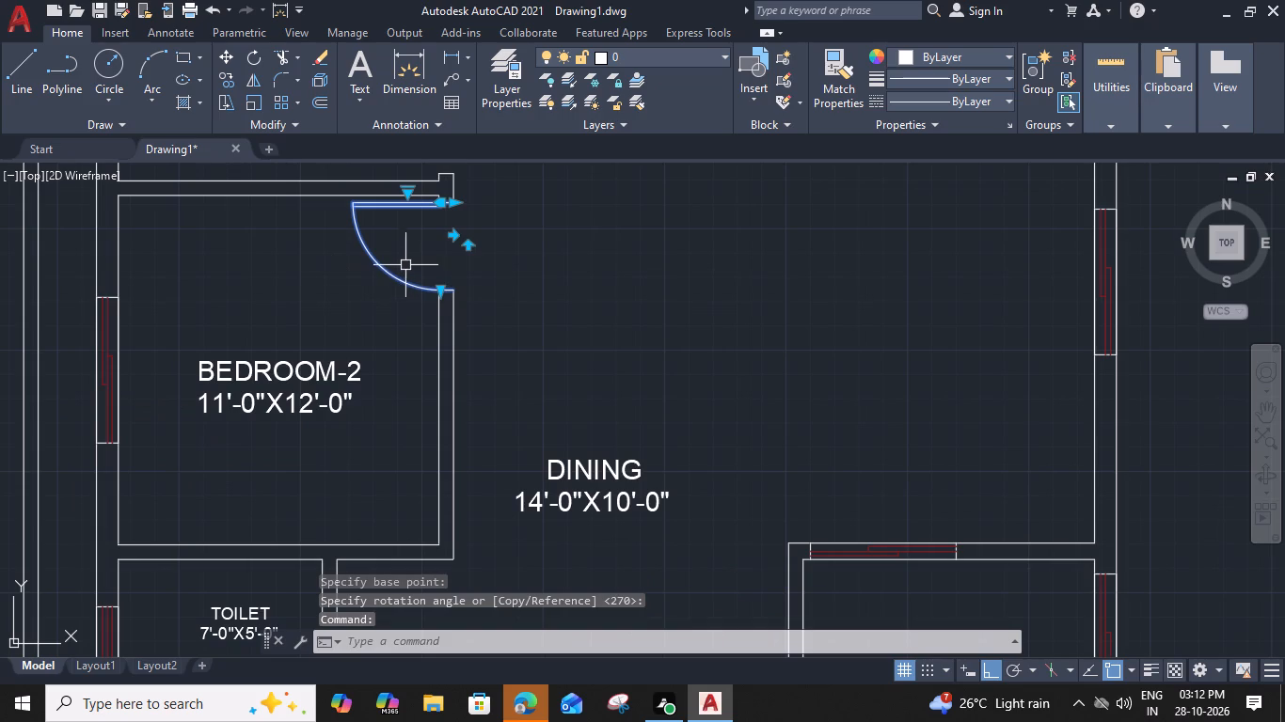
type("CO")
key("space")
middle_click_drag(407, 255, 425, 319)
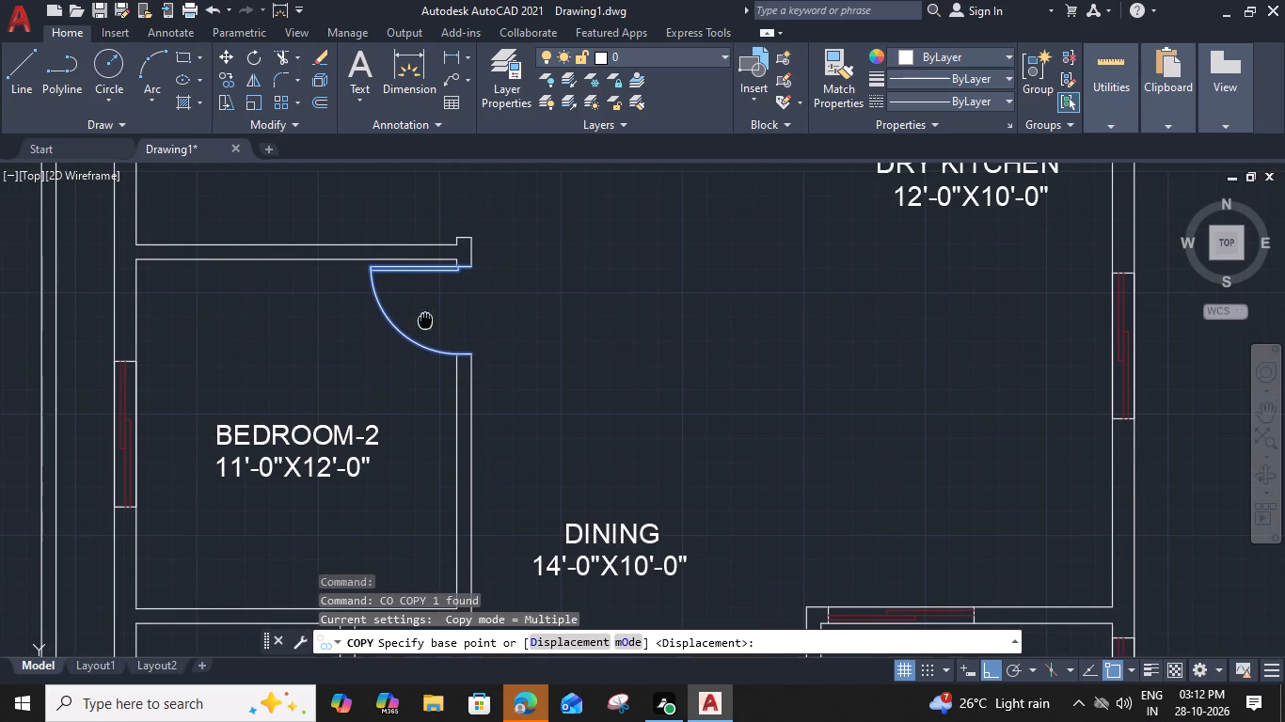
left_click(477, 267)
middle_click_drag(482, 193, 479, 348)
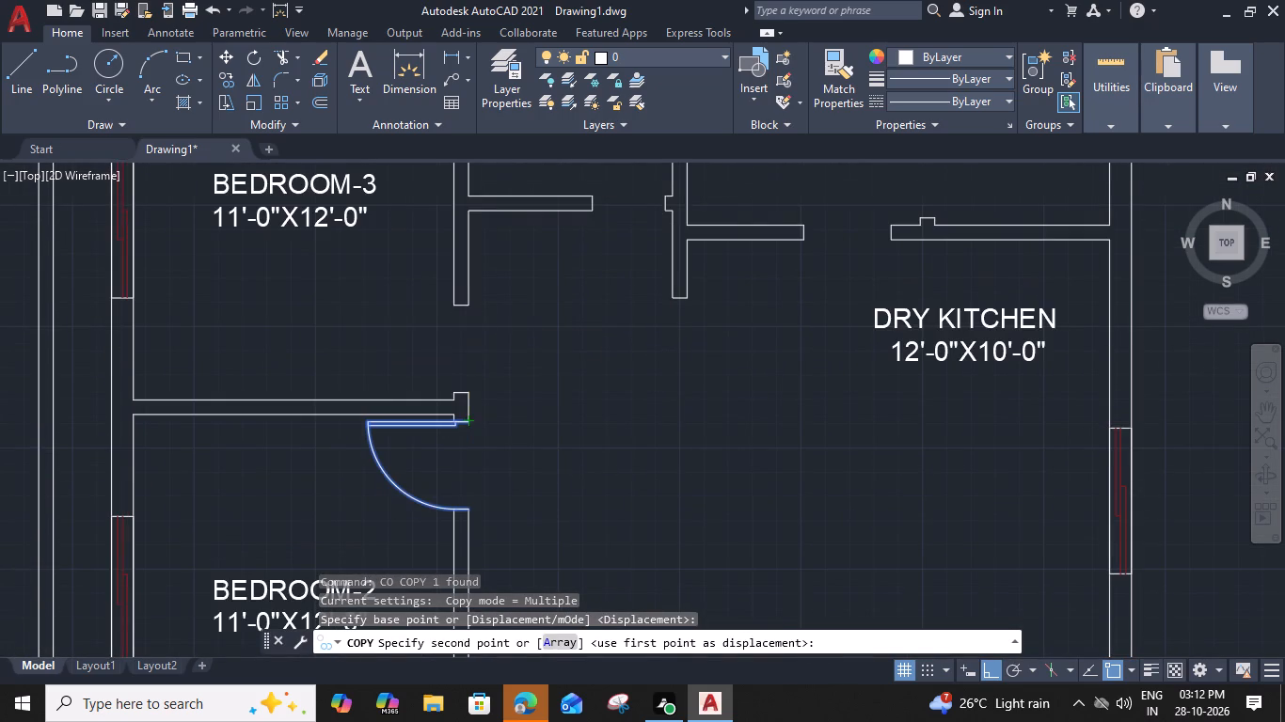
left_click(472, 301)
scroll(476, 307, "down", 2)
key("Escape")
Flip the BEDROOM-3 door so it hinges on the jamb nearest BEDROOM-2.
left_click(447, 326)
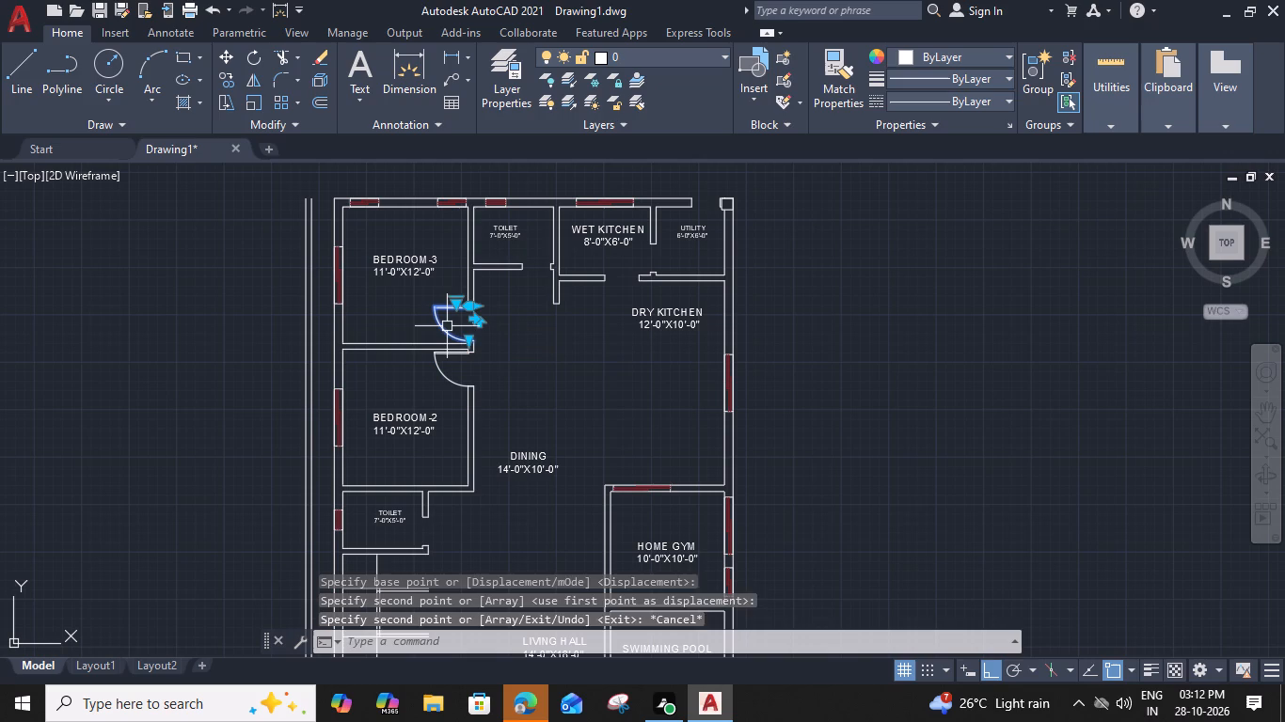
left_click(477, 325)
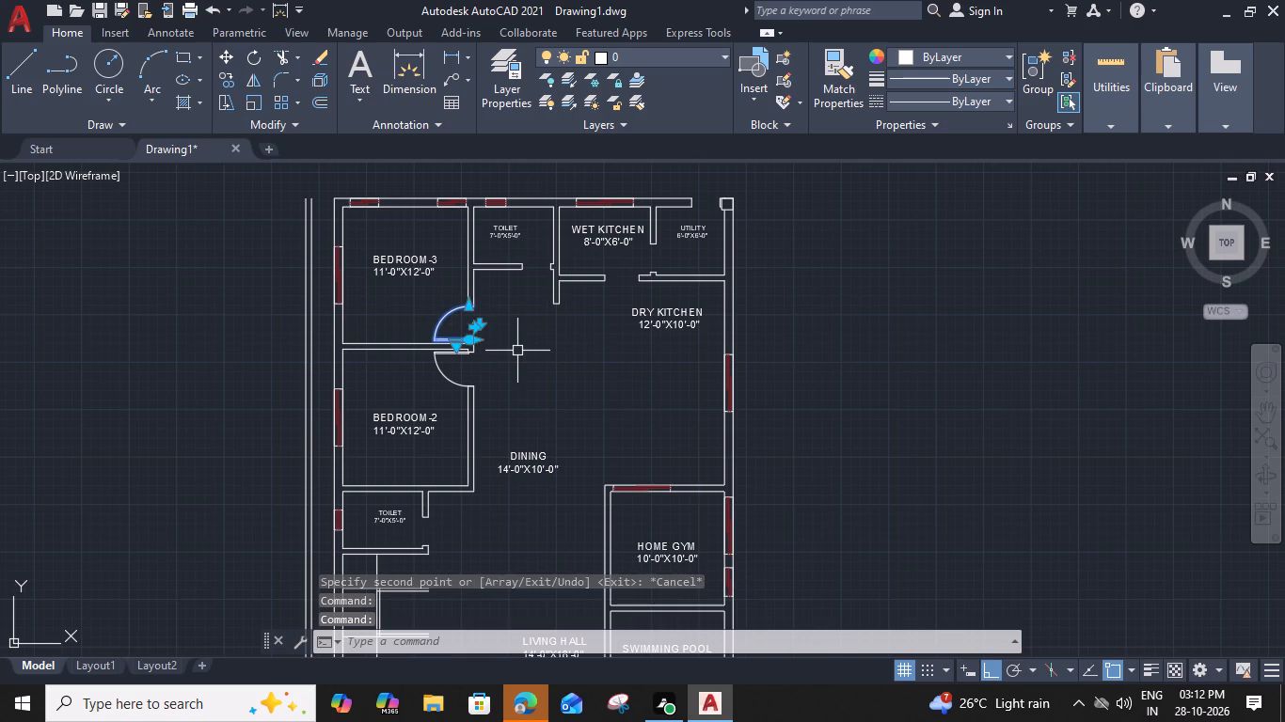
key("Escape")
right_click(517, 354)
middle_click(518, 353)
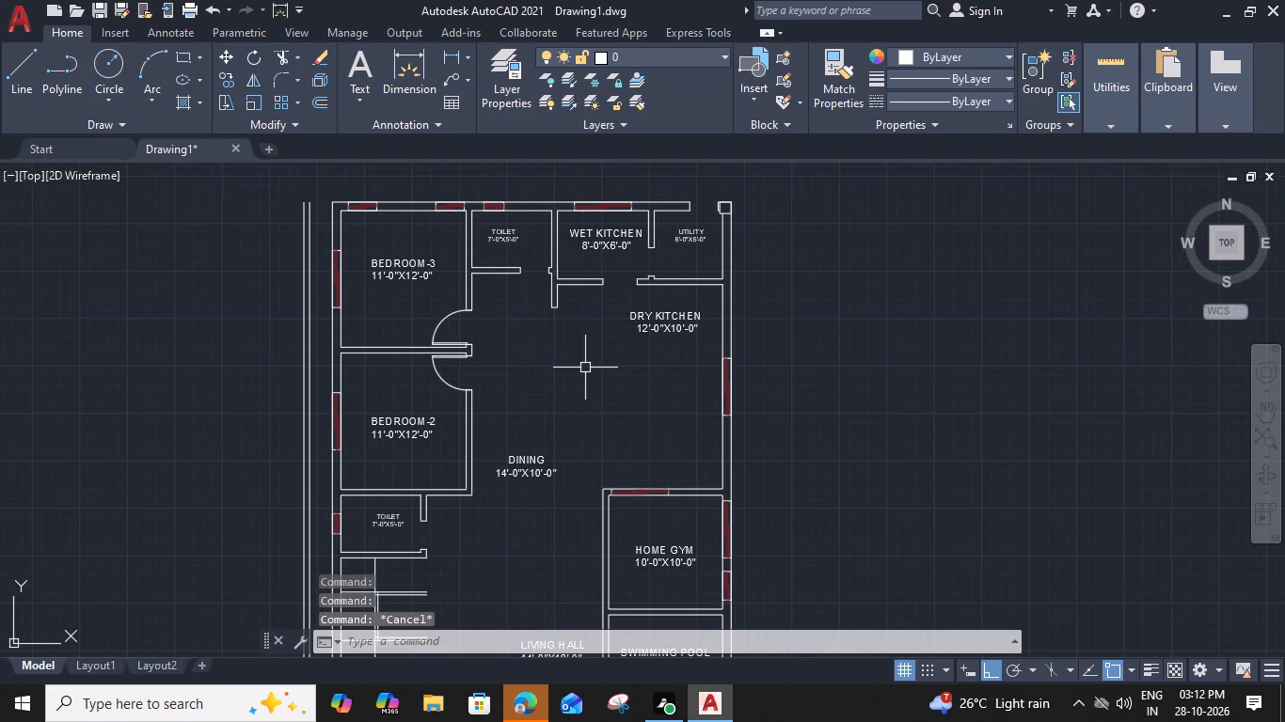
Copy the M.BEDROOM toilet door from its hinge-side wall corner to the opening of the toilet below BEDROOM-2.
middle_click_drag(563, 439, 464, 210)
scroll(564, 542, "up", 2)
left_click(565, 540)
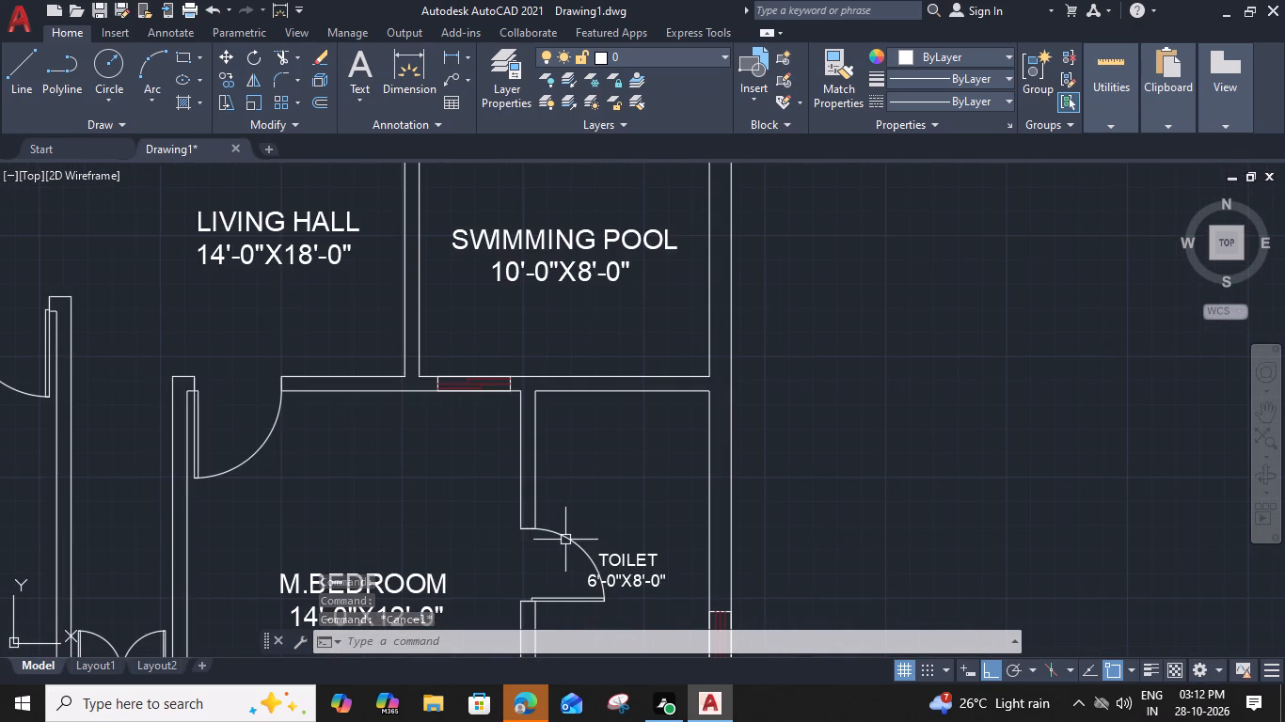
type("CO")
key("space")
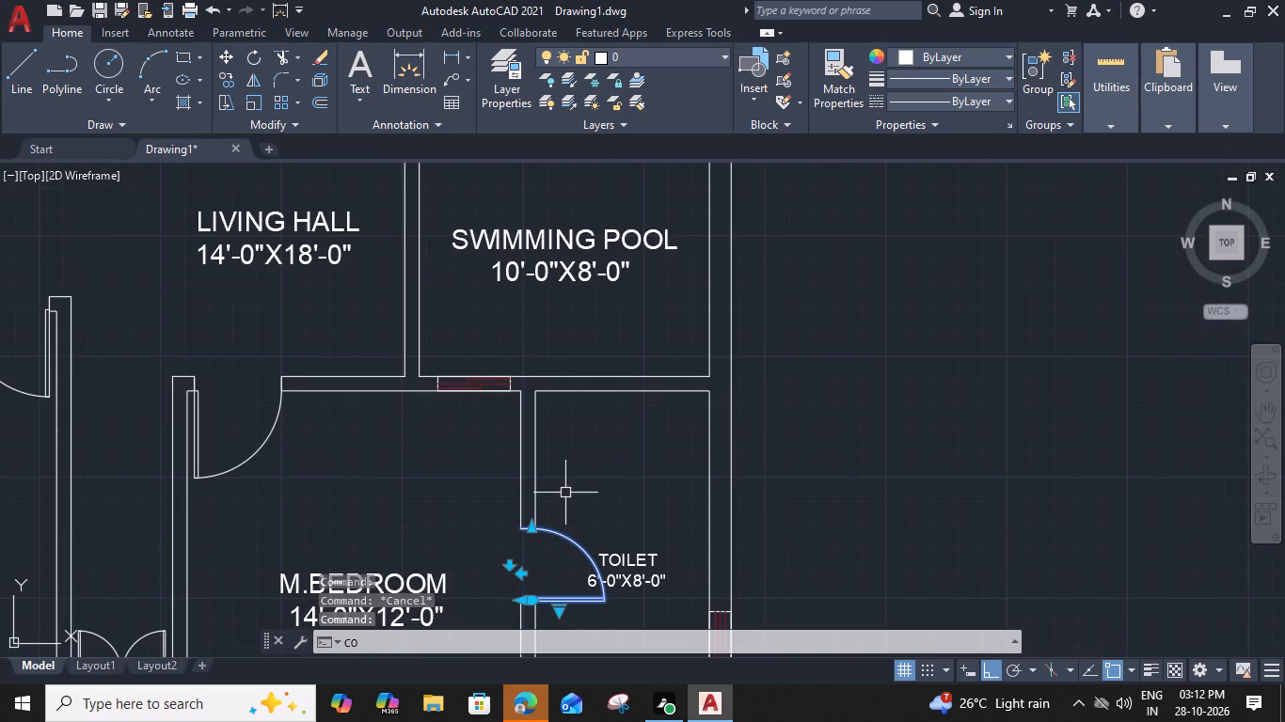
middle_click_drag(565, 509, 557, 332)
scroll(527, 433, "up", 2)
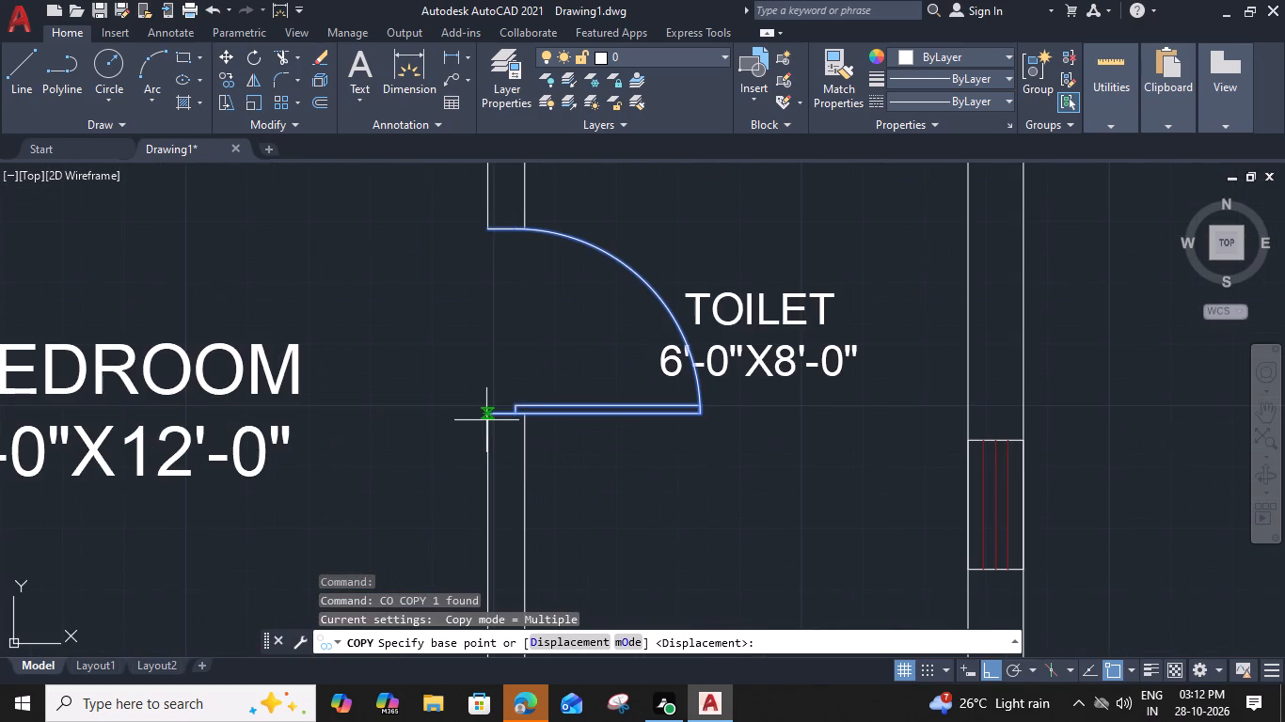
left_click(488, 416)
scroll(488, 416, "down", 3)
middle_click_drag(353, 383, 664, 542)
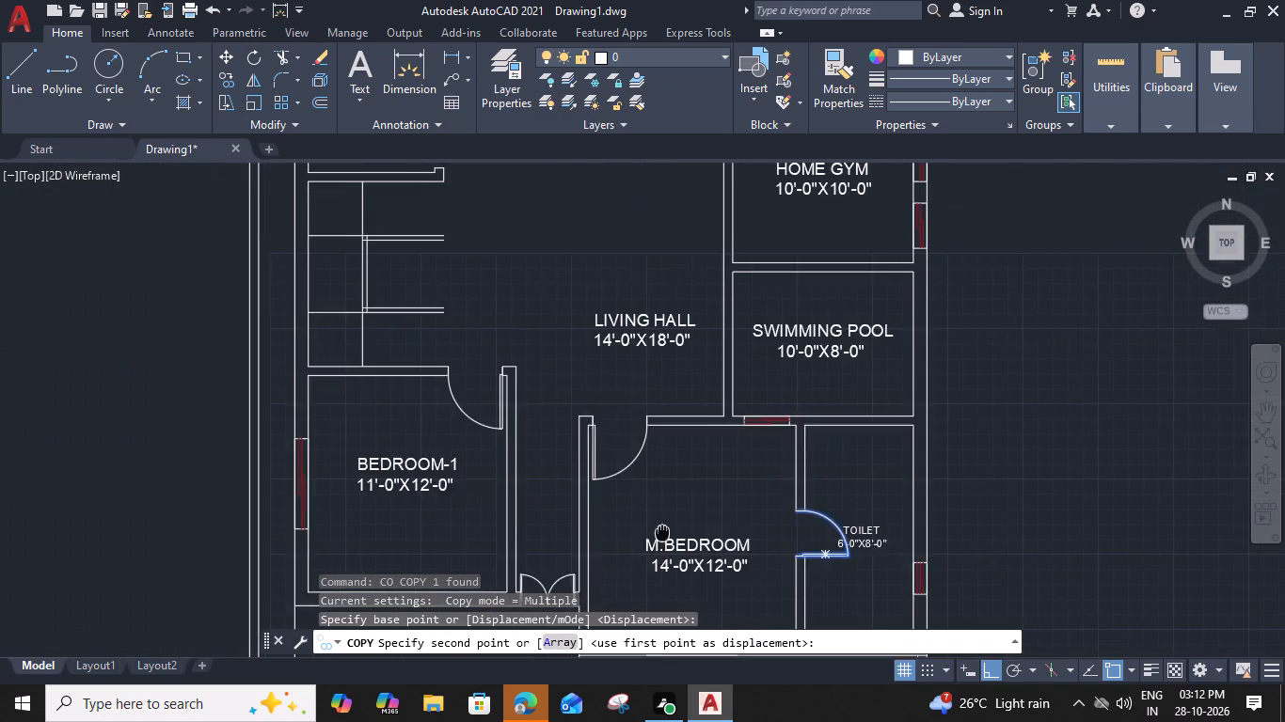
middle_click_drag(664, 542, 663, 553)
middle_click_drag(457, 338, 527, 464)
scroll(503, 298, "up", 3)
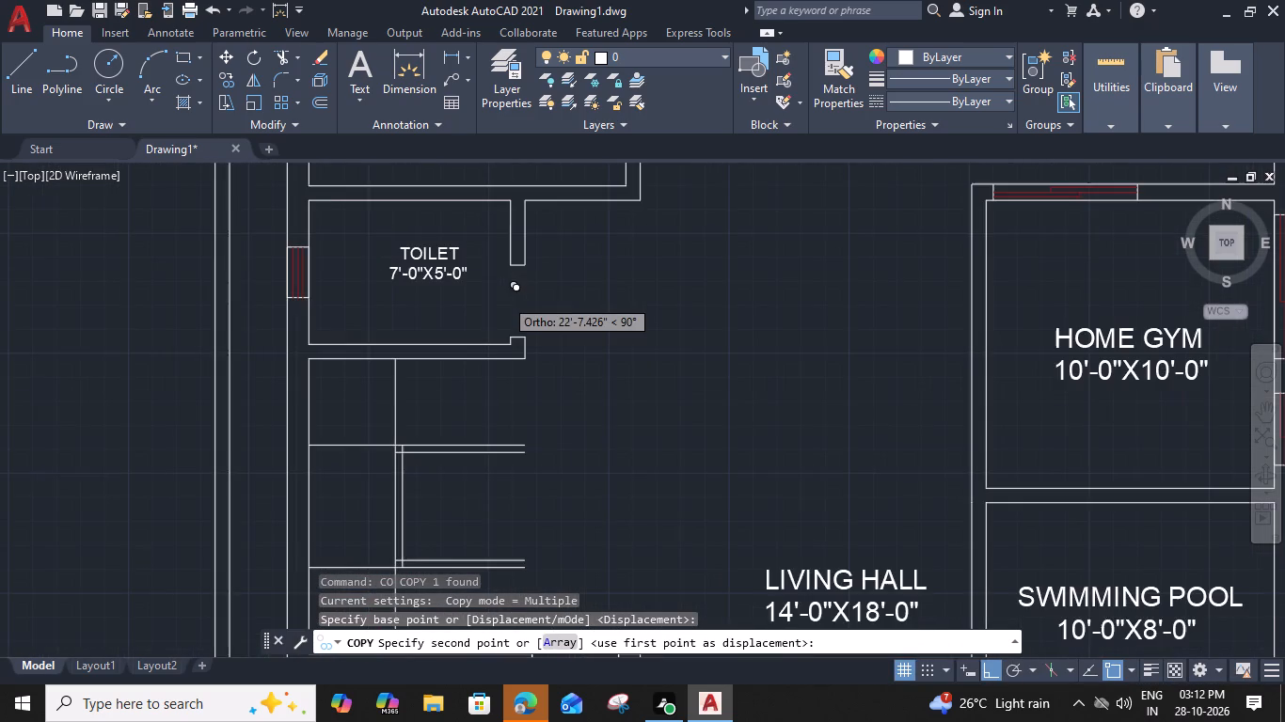
left_click(516, 357)
Place further copies of the same door at the UTILITY opening and at the opening of the toilet beside BEDROOM-3.
scroll(516, 357, "down", 3)
middle_click_drag(647, 243, 629, 366)
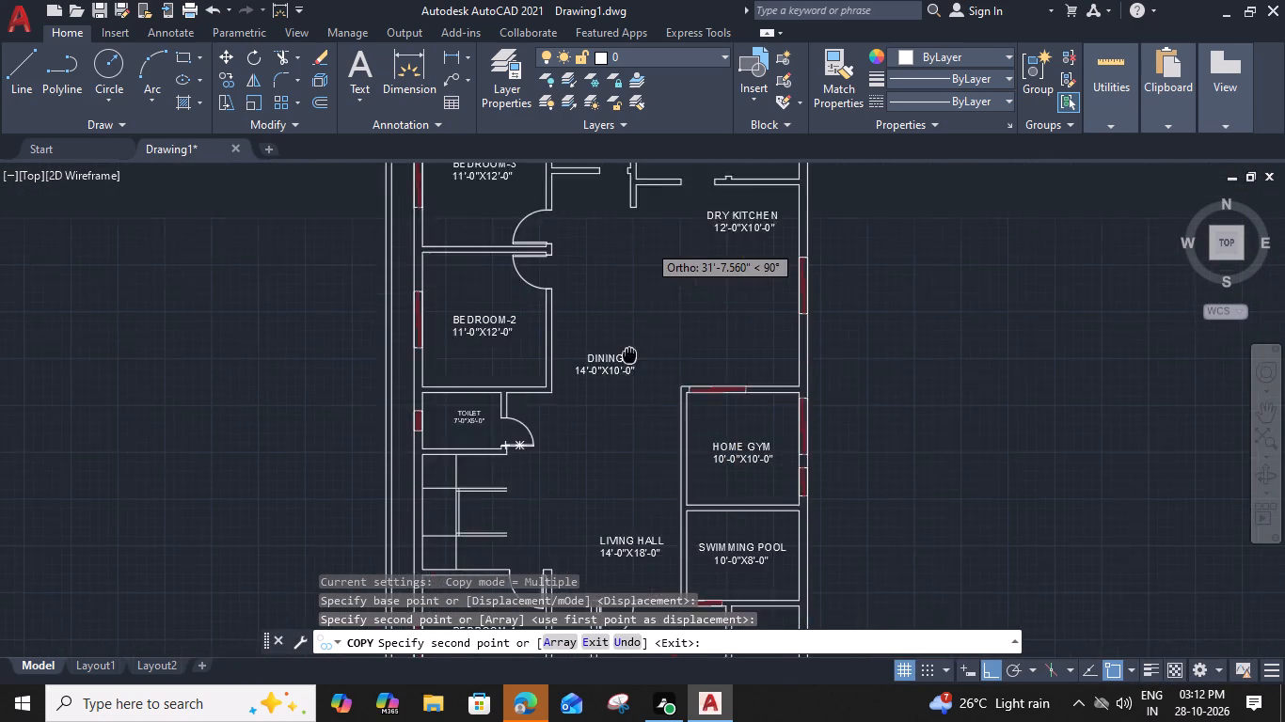
middle_click_drag(629, 366, 622, 473)
scroll(597, 298, "up", 2)
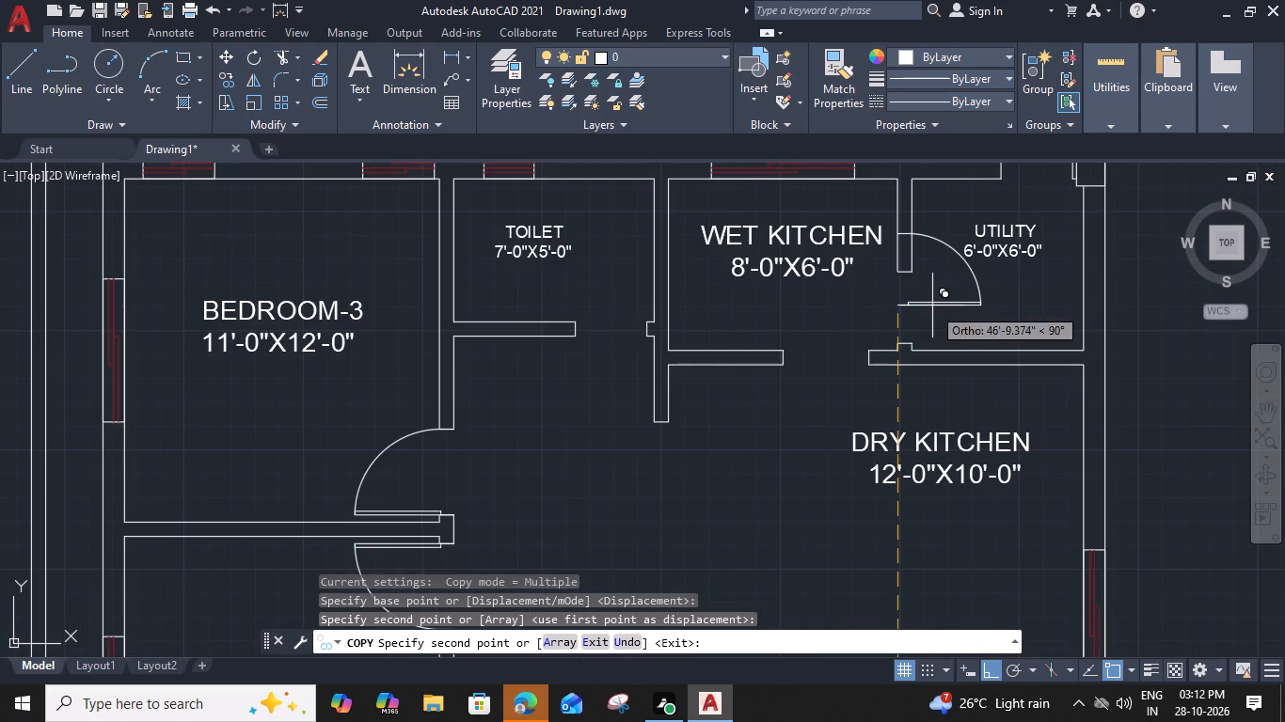
left_click(897, 341)
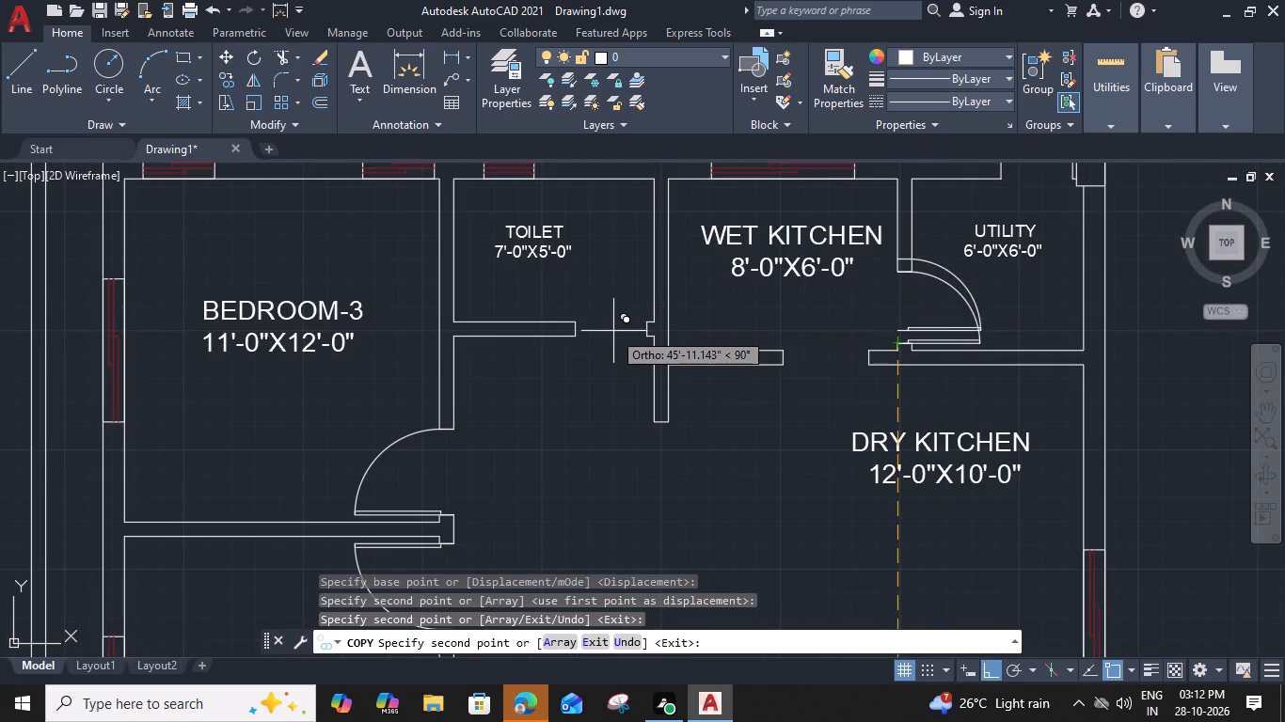
left_click(578, 338)
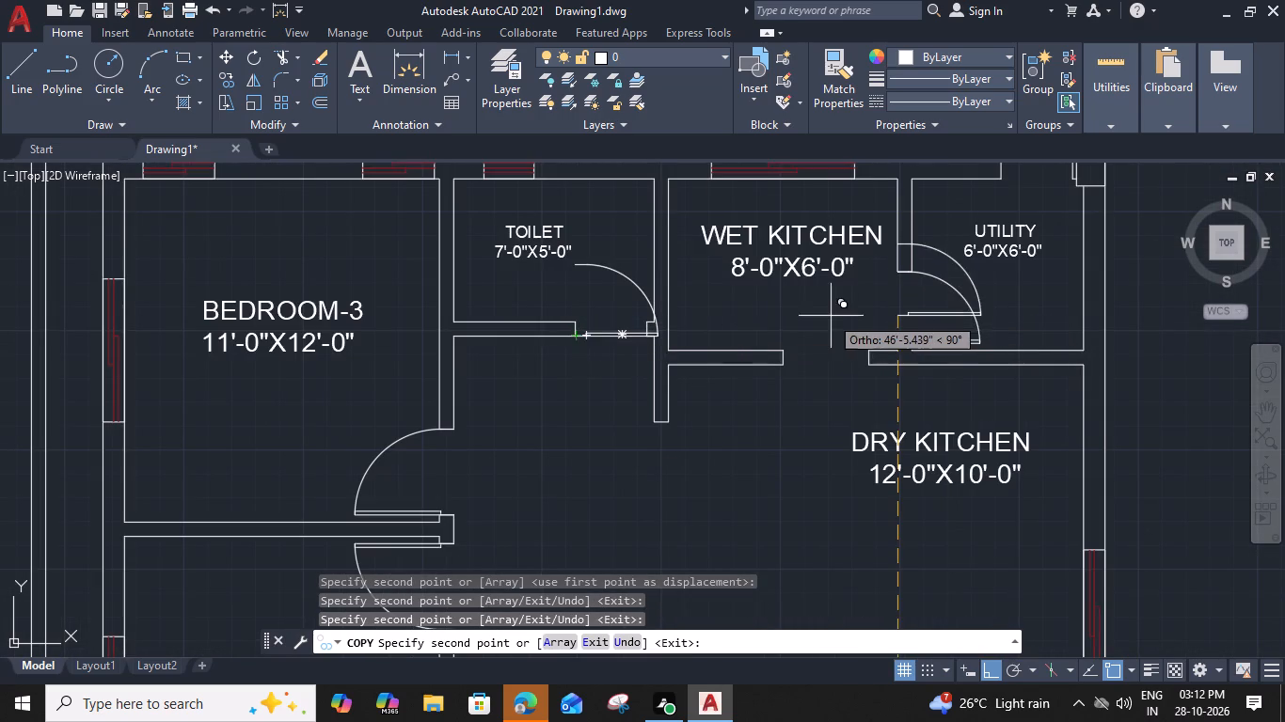
middle_click_drag(828, 314, 596, 397)
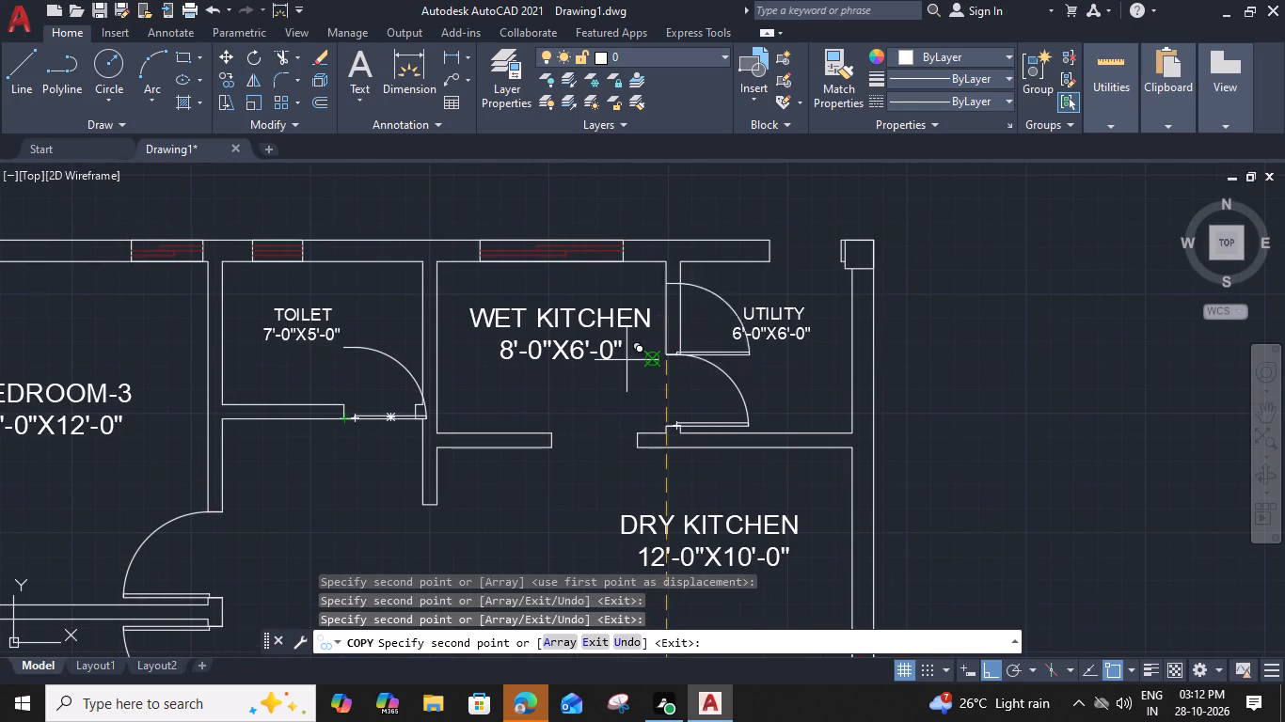
key("Escape")
Rotate the door copy at the toilet beside BEDROOM-3 by 270 degrees about its hinge-side wall corner.
left_click(384, 417)
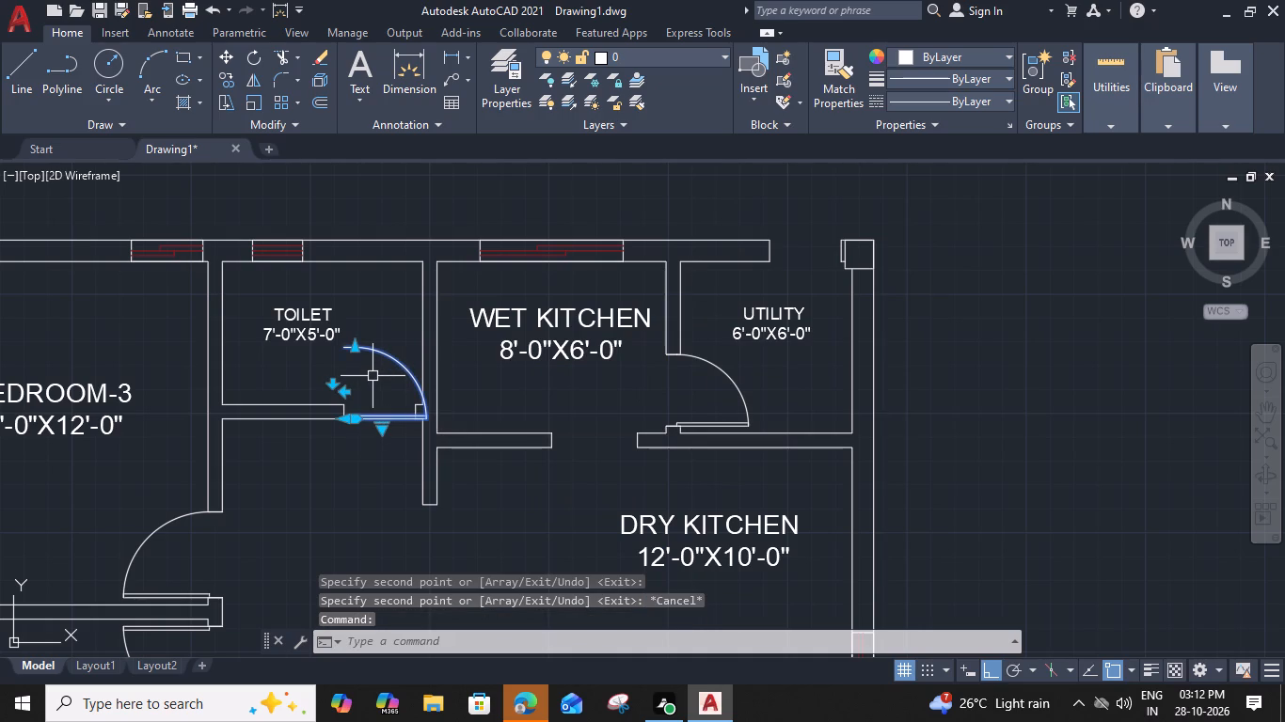
type("RO")
key("space")
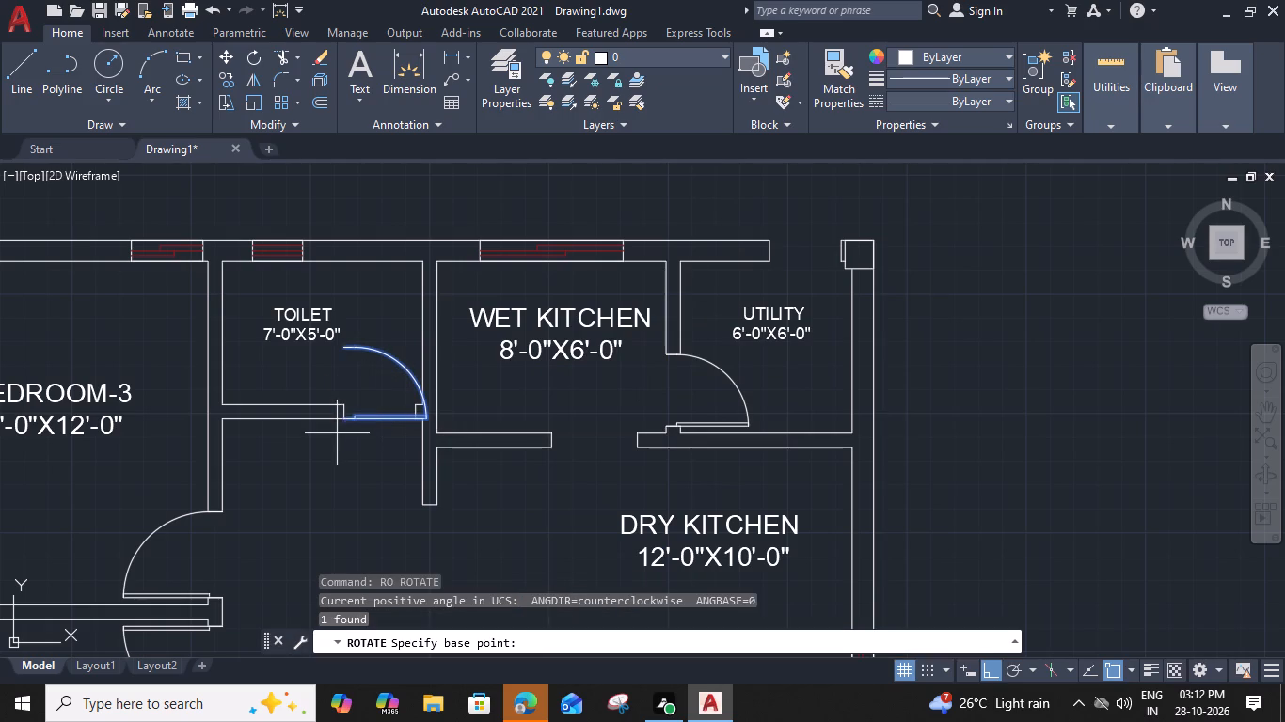
left_click(341, 420)
scroll(339, 471, "up", 4)
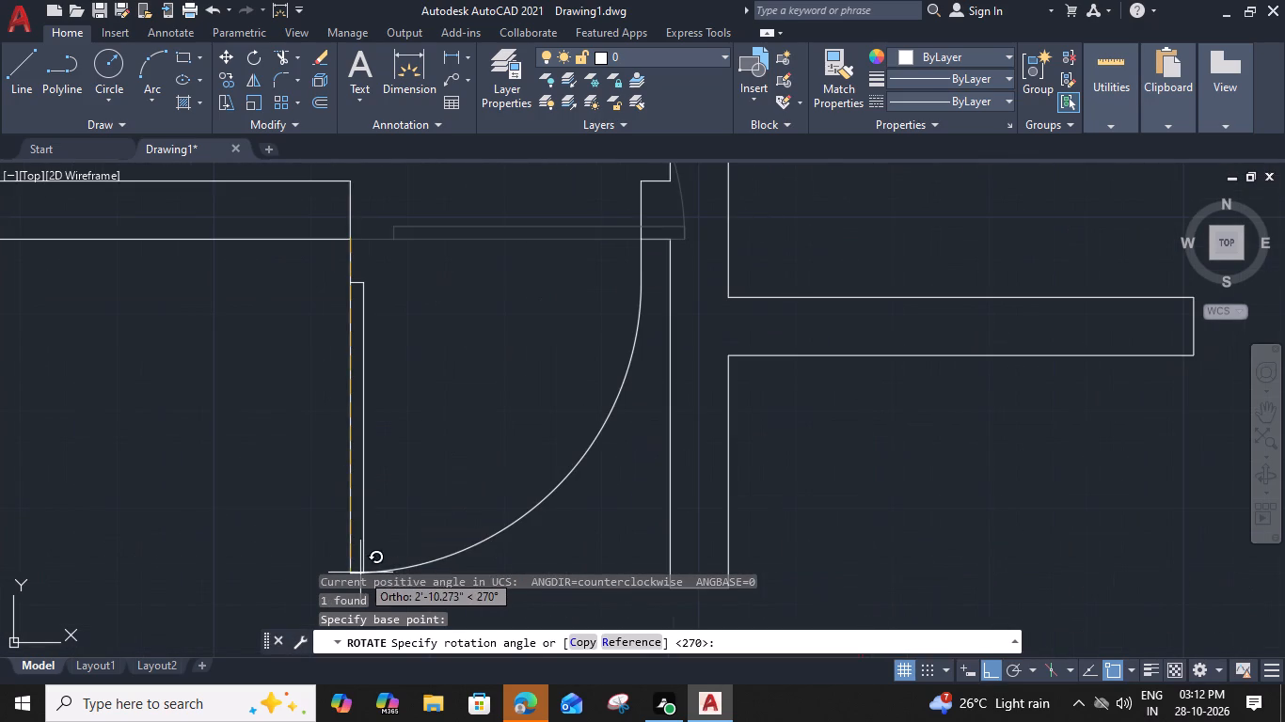
middle_click_drag(360, 563, 383, 415)
left_click(373, 423)
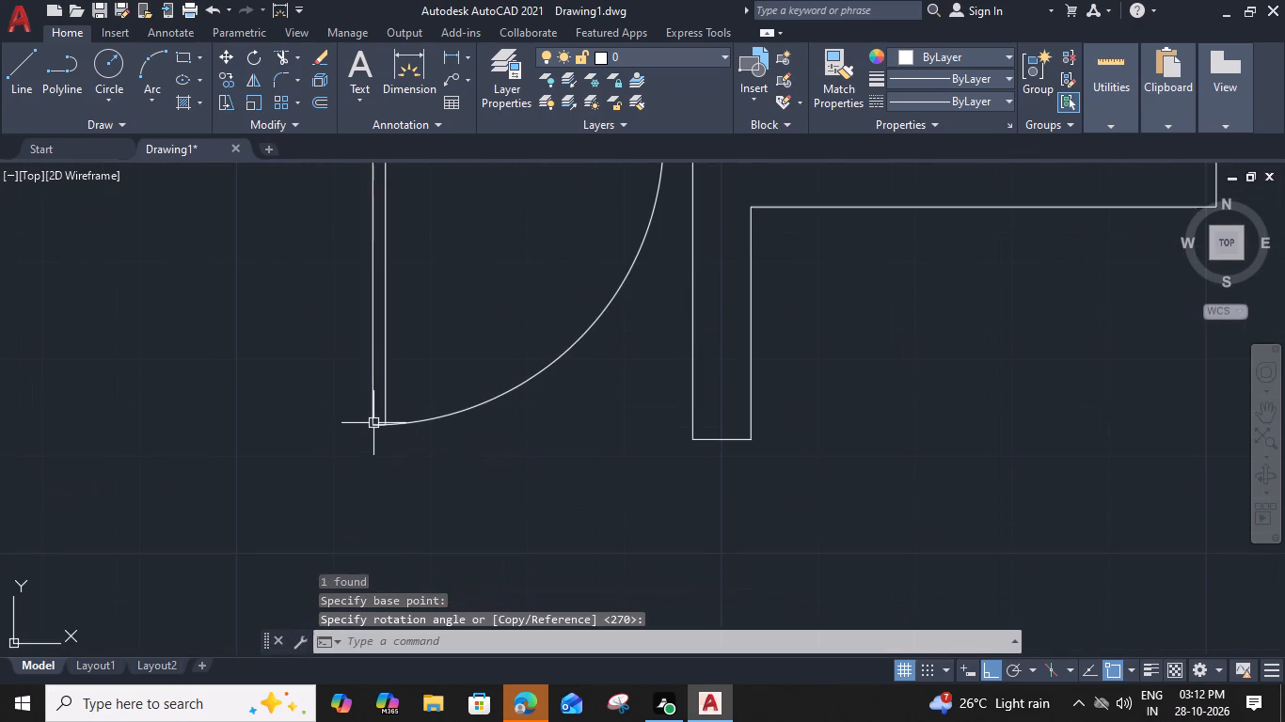
Flip the rotated door so its leaf opens into the toilet beside BEDROOM-3.
scroll(373, 423, "down", 3)
left_click(435, 394)
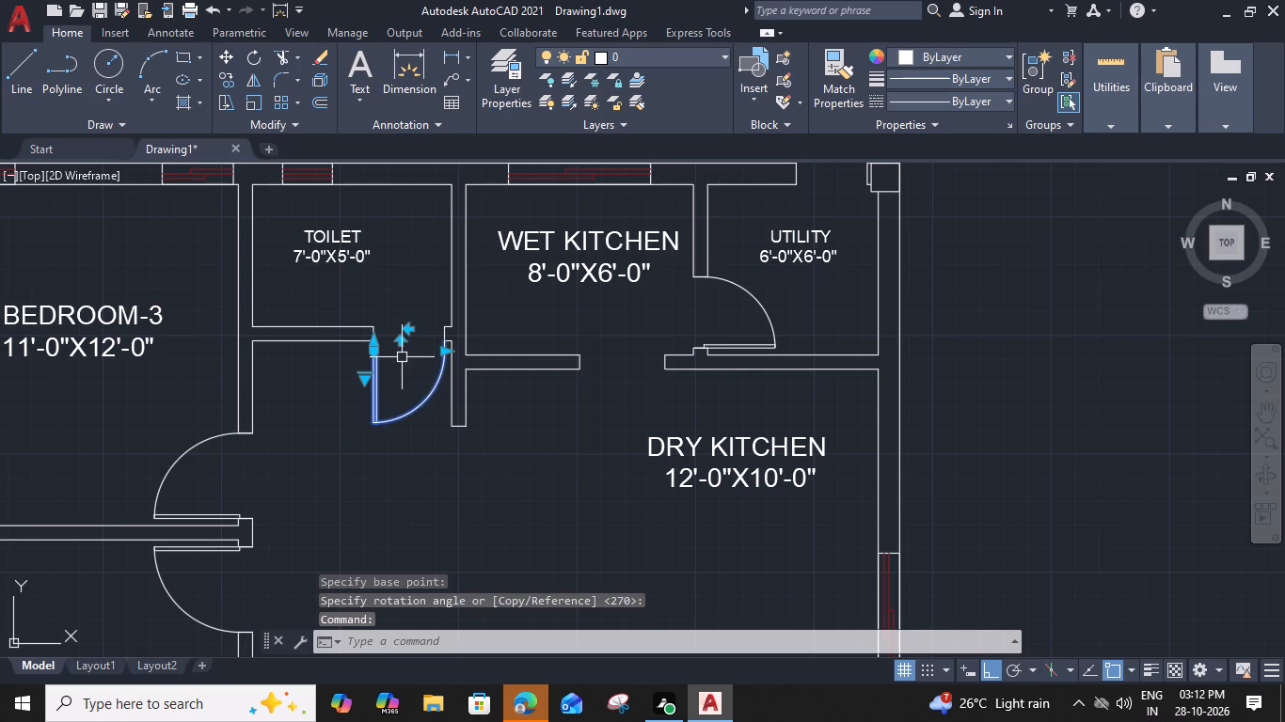
left_click(402, 342)
Move the flipped toilet door vertically so its lower frame corner meets the lower corner of the toilet wall opening.
type("M")
key("space")
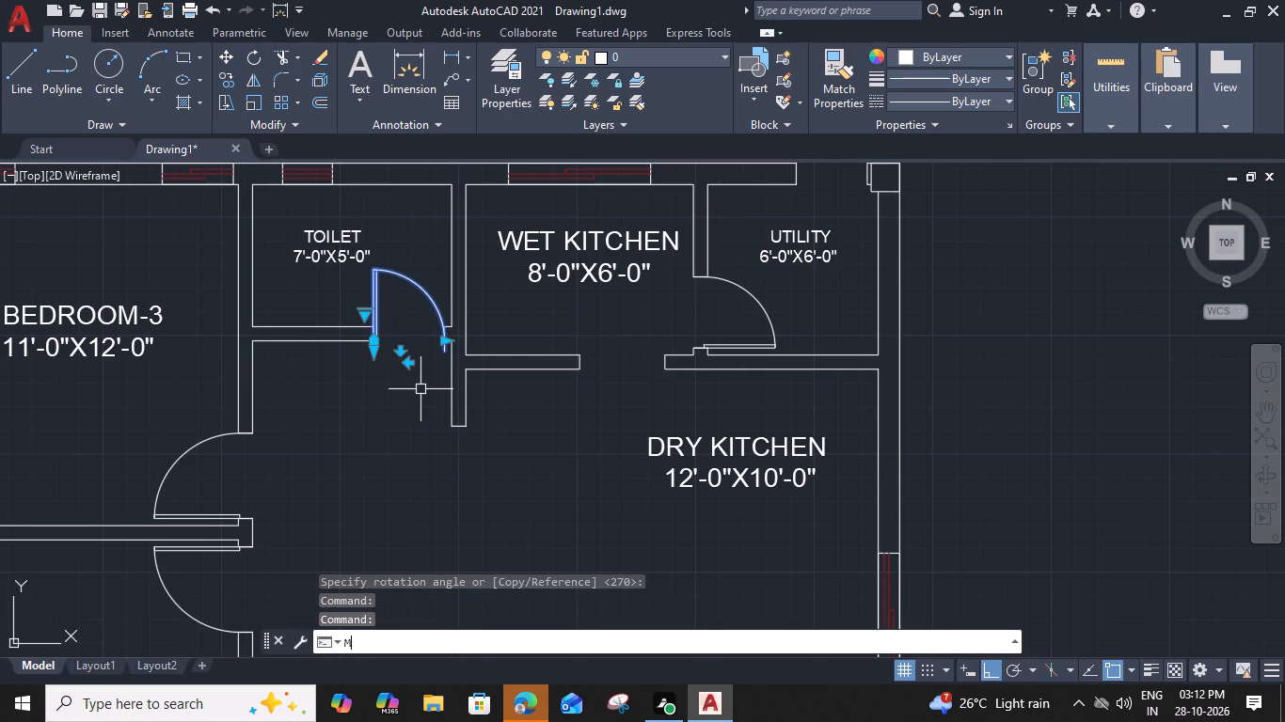
scroll(358, 352, "up", 3)
left_click(412, 351)
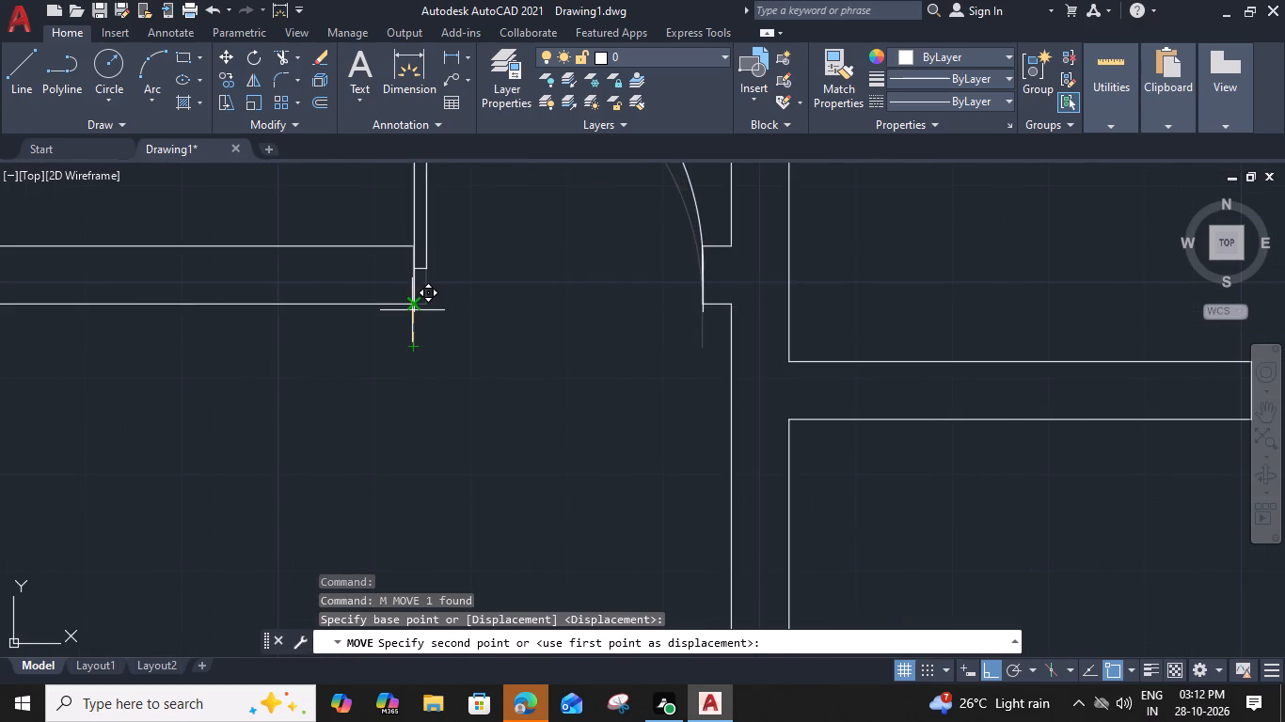
left_click(414, 303)
scroll(414, 303, "down", 2)
middle_click_drag(457, 307, 457, 343)
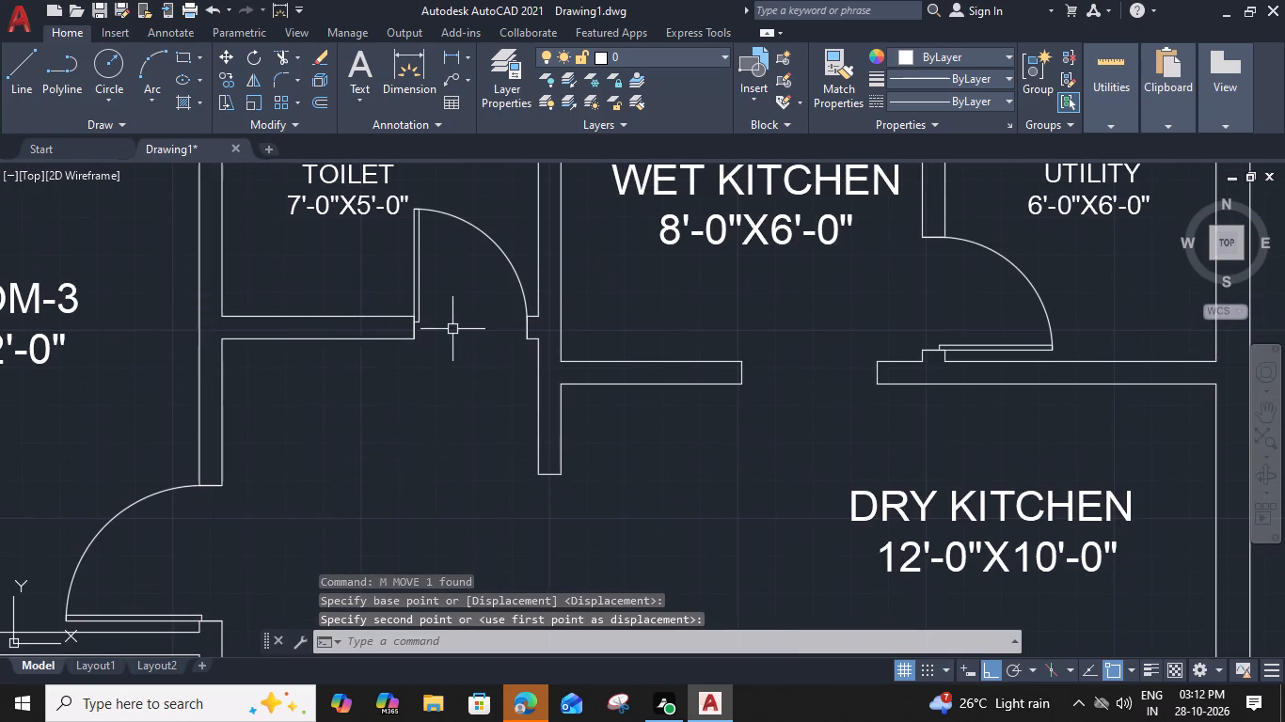
Flip the door of the toilet beside BEDROOM-3 so it hinges on the jamb nearest WET KITCHEN.
left_click_drag(440, 233, 431, 243)
left_click(386, 266)
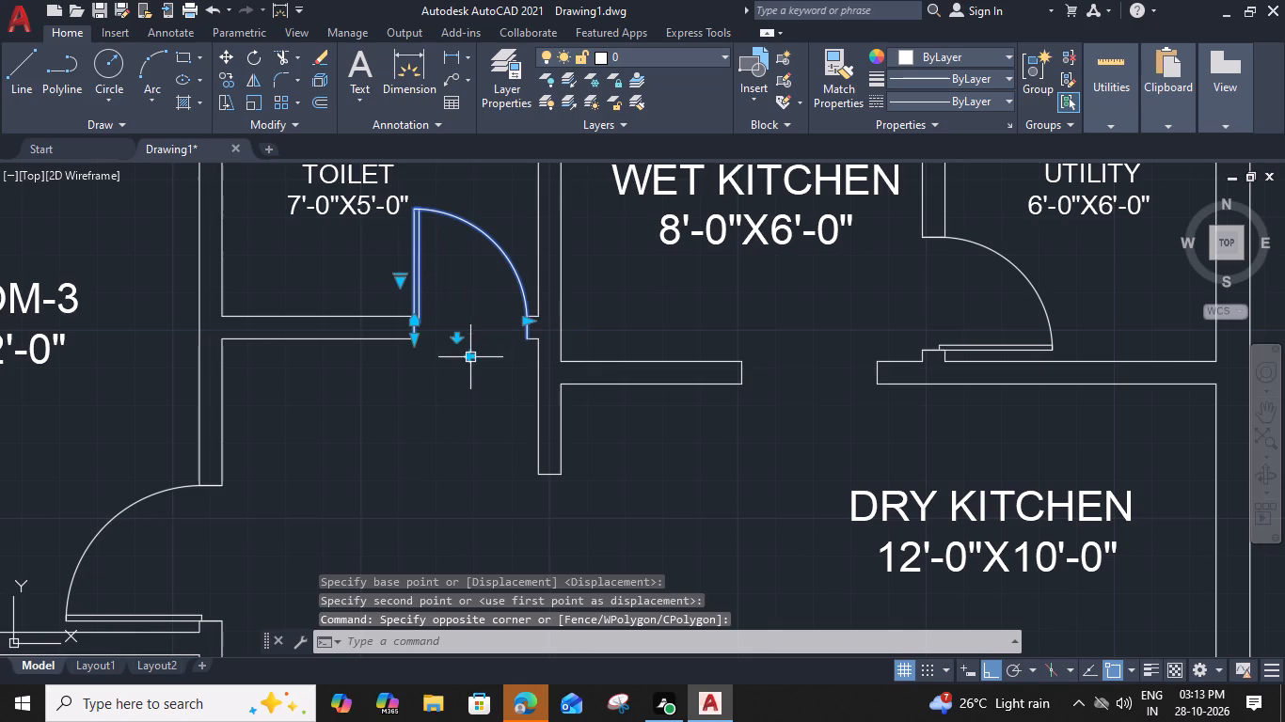
left_click(472, 358)
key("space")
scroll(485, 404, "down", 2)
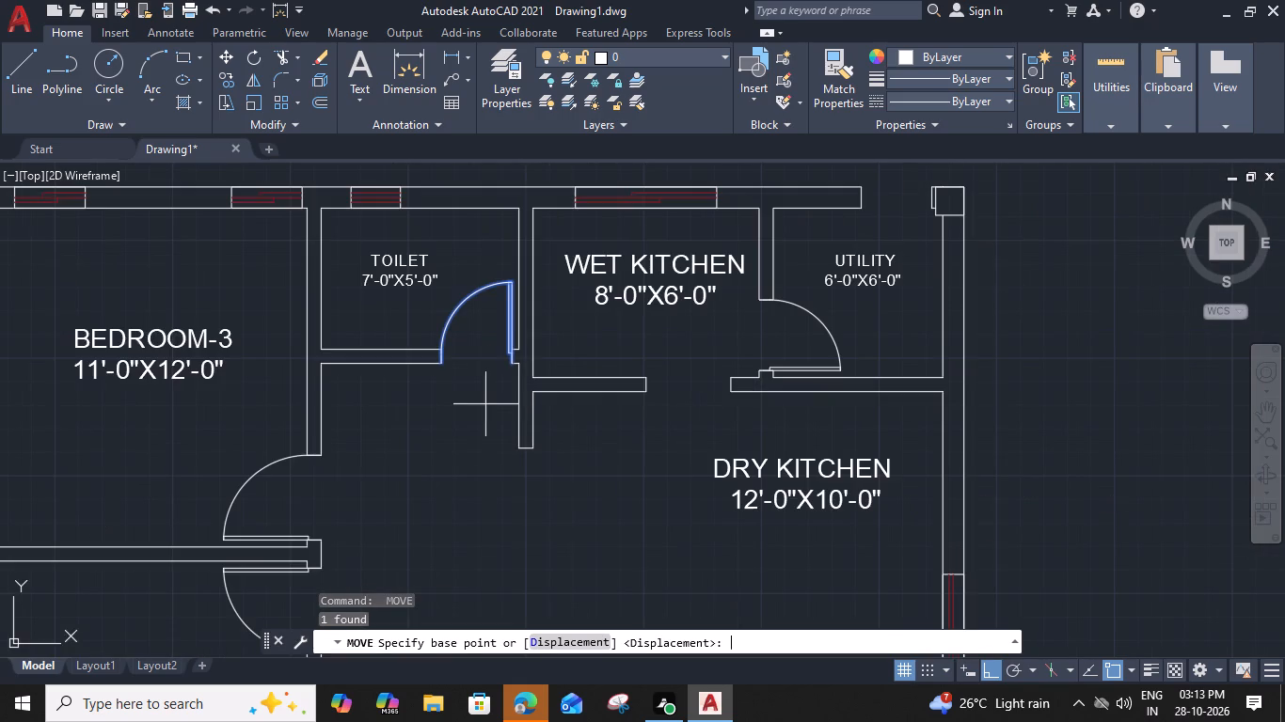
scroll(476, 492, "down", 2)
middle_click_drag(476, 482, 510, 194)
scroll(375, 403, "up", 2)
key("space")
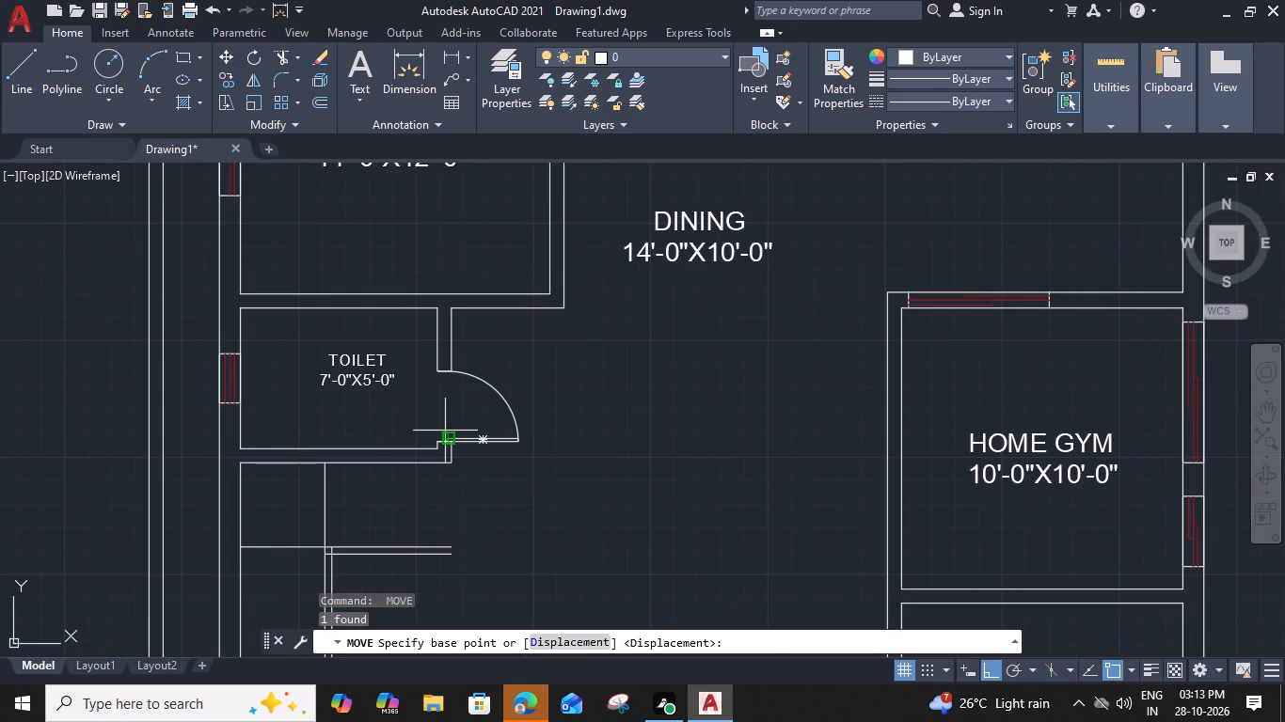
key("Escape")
Flip the door of the toilet below BEDROOM-2 so its leaf opens into the toilet.
left_click(472, 439)
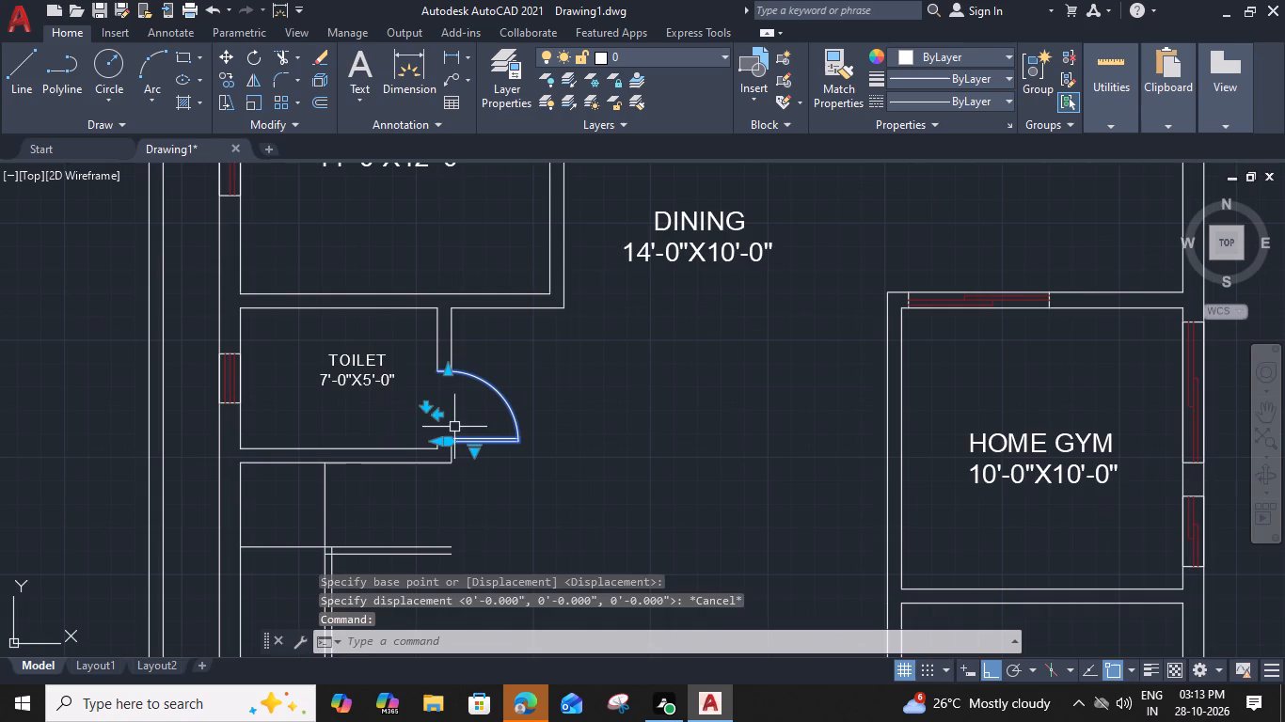
left_click(435, 413)
key("Escape")
scroll(550, 410, "down", 2)
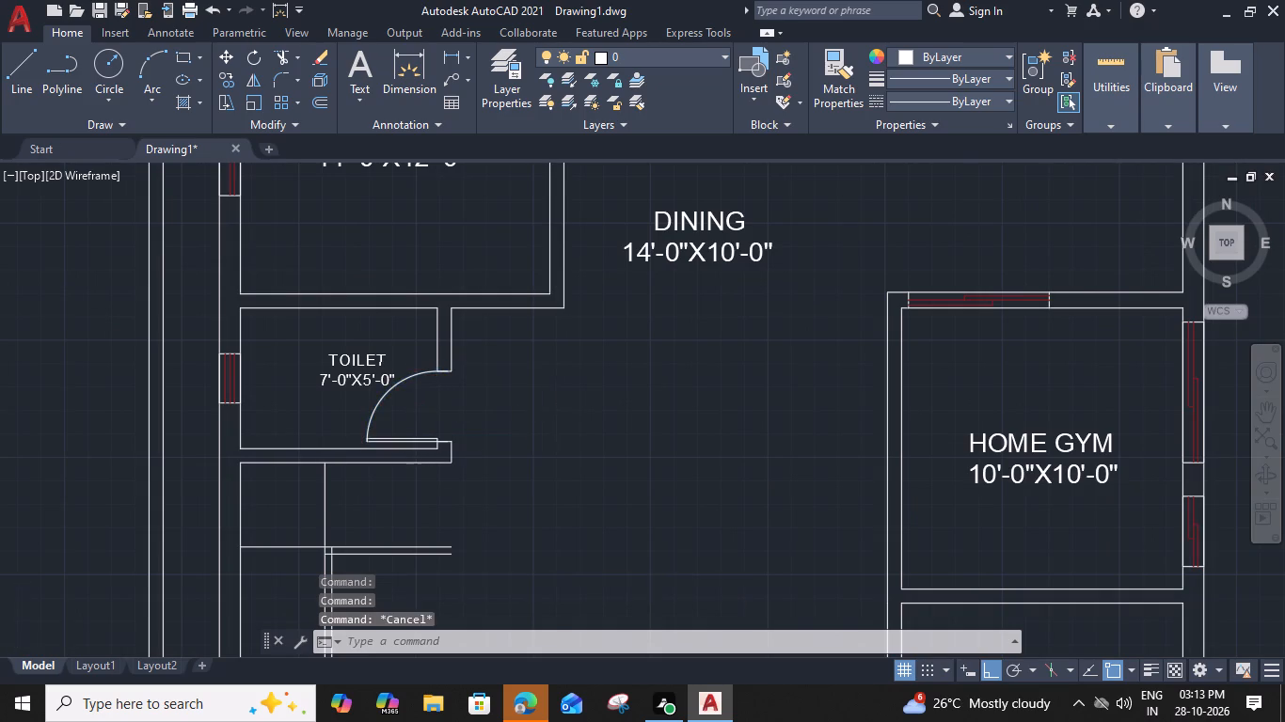
Offset the UTILITY-side jamb line of the opening between WET KITCHEN and DRY KITCHEN by 6" into the wall.
scroll(550, 410, "down", 1)
middle_click_drag(618, 419, 515, 488)
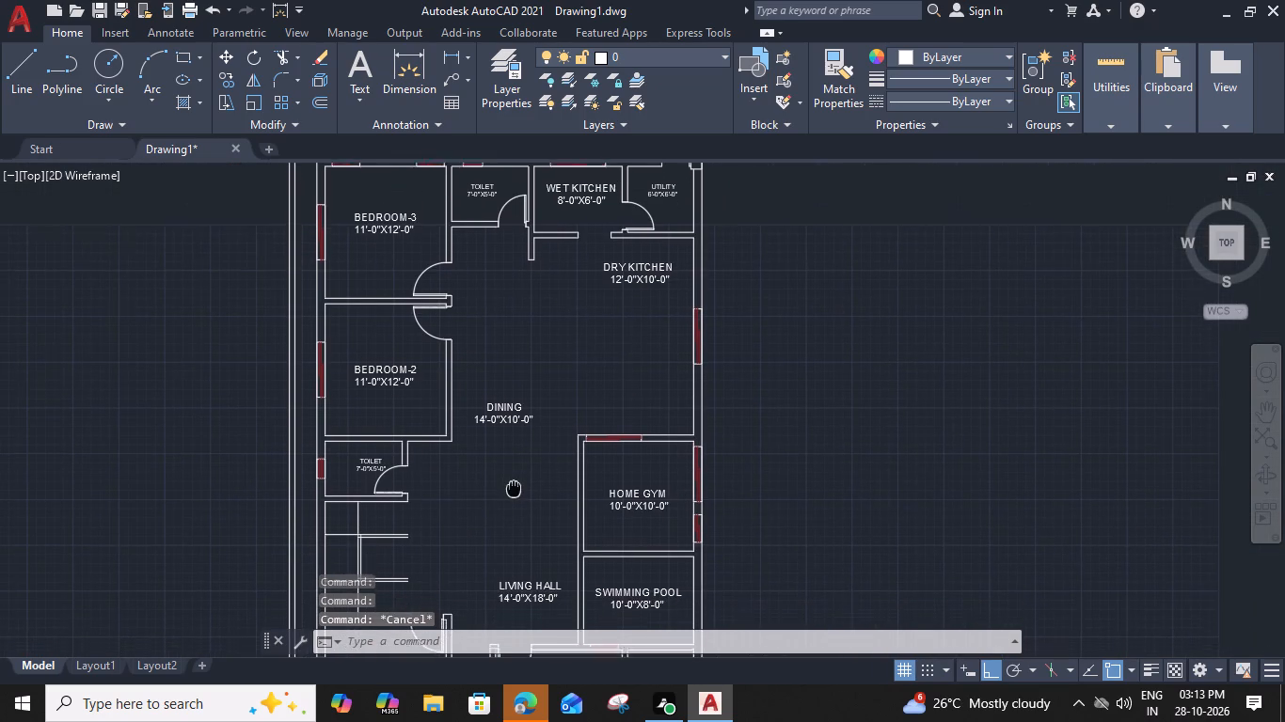
middle_click_drag(515, 488, 516, 486)
scroll(598, 228, "up", 4)
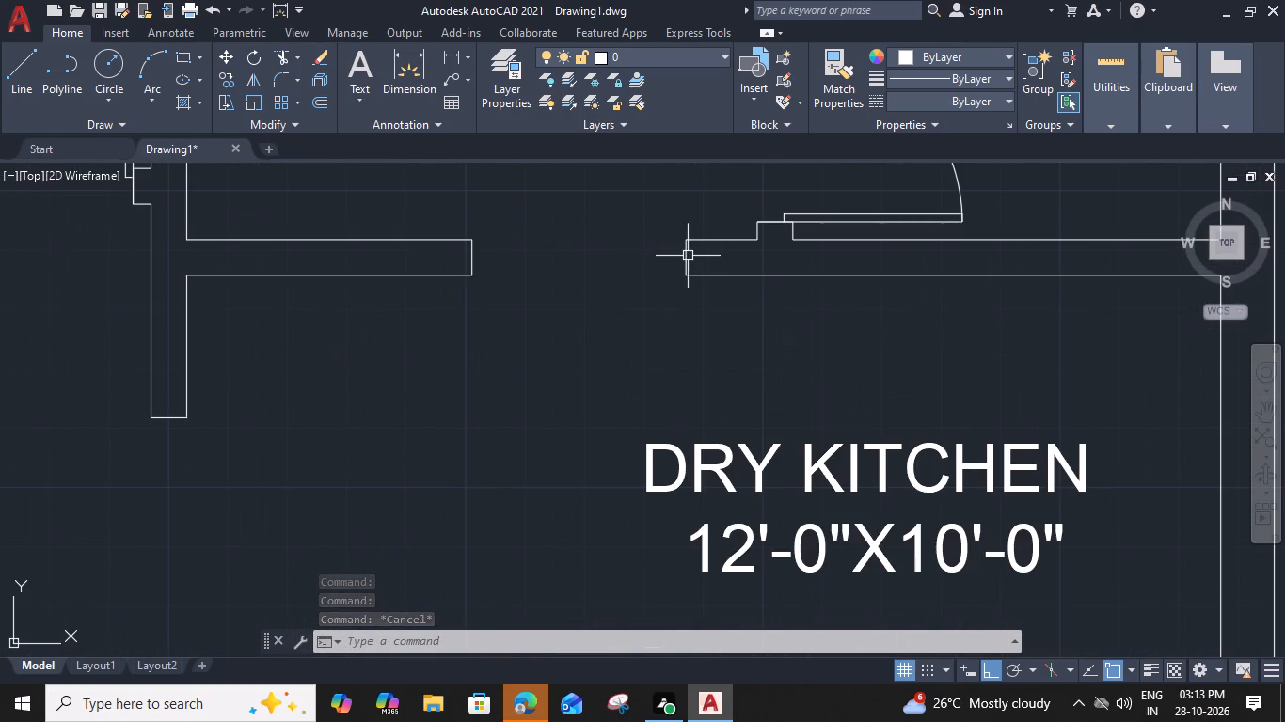
left_click(690, 255)
type("O")
key("space")
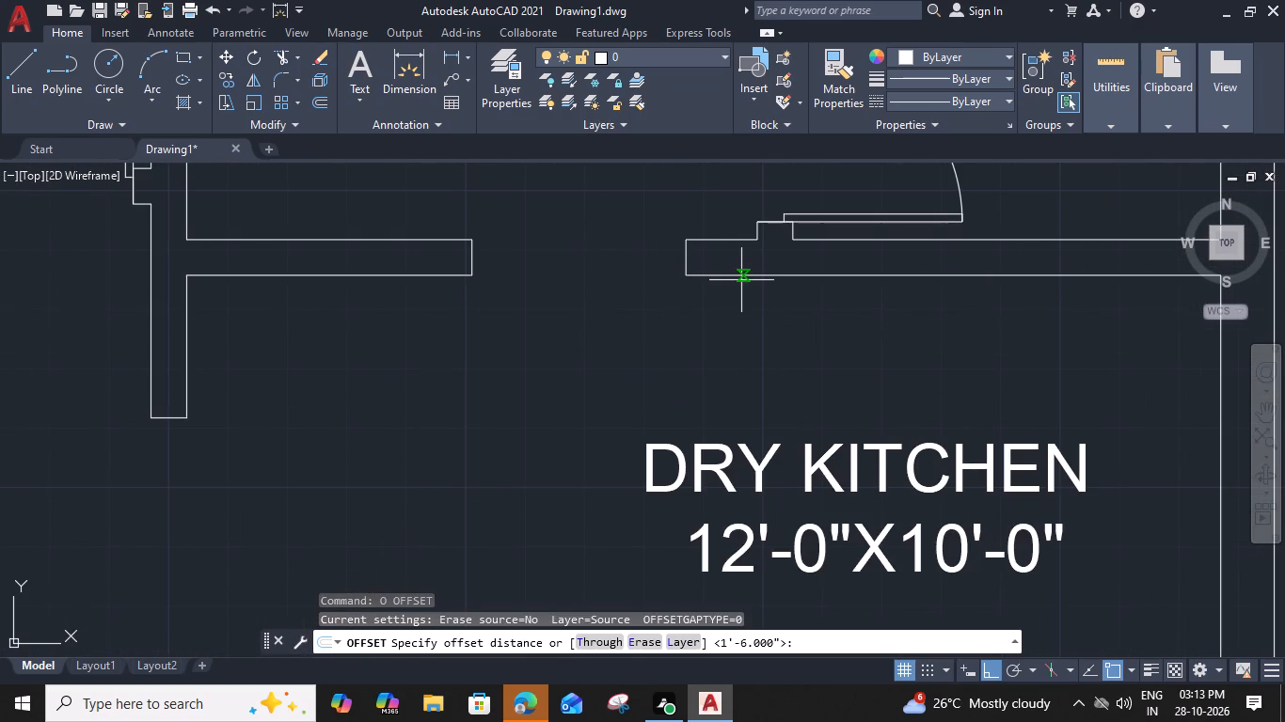
type("6\"")
key("shift+Return")
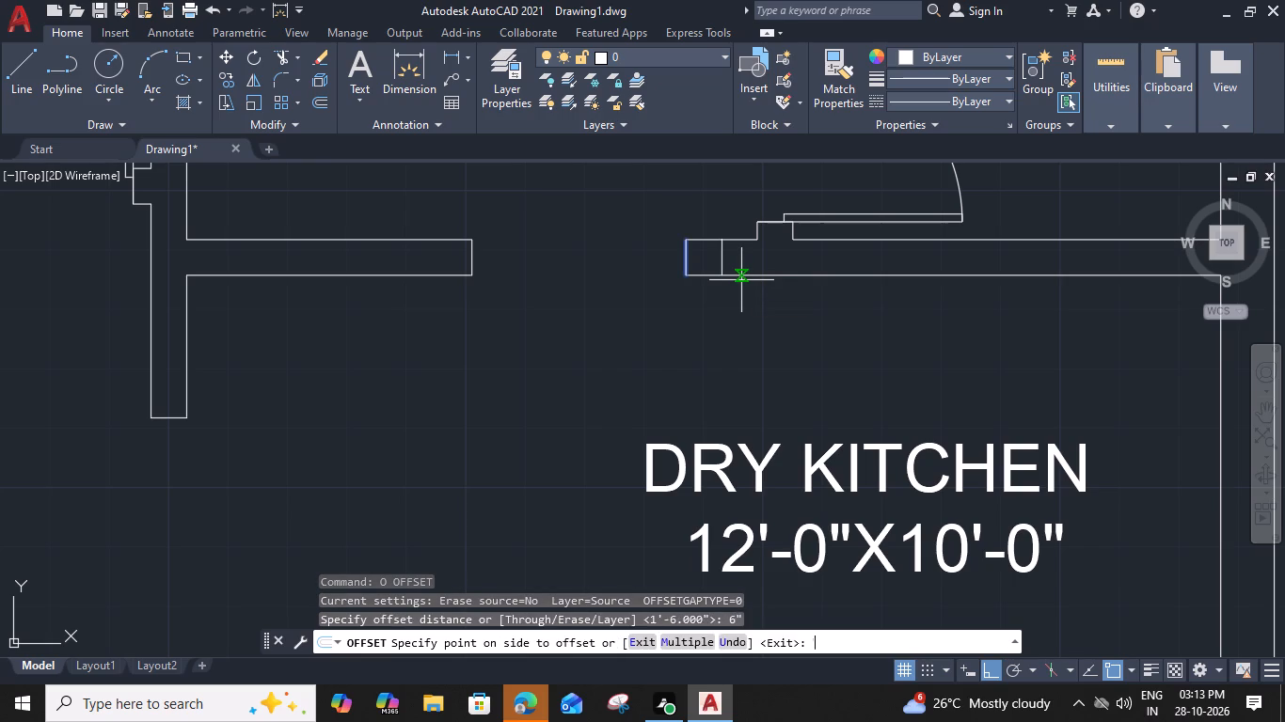
left_click(761, 290)
key("Escape")
Trim away both wall lines beyond the offset jamb and remove the leftover old jamb line on the UTILITY side.
type("TR")
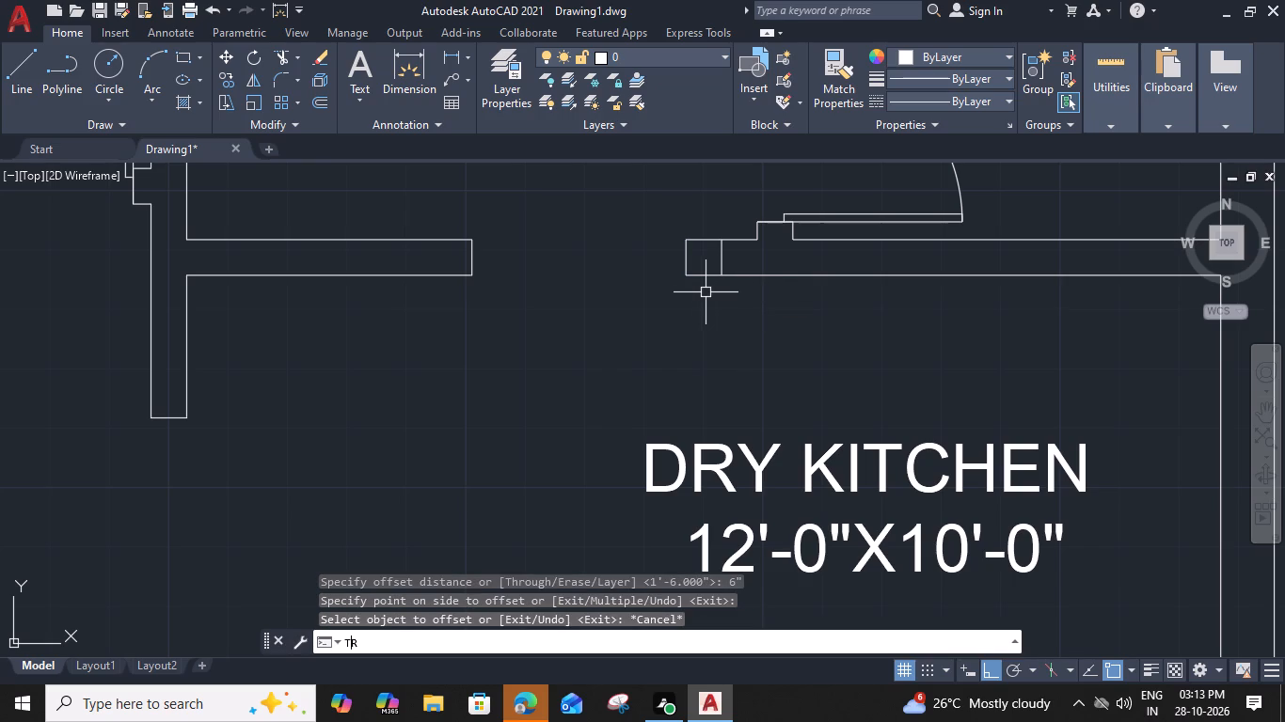
key("space")
left_click(705, 228)
left_click(703, 303)
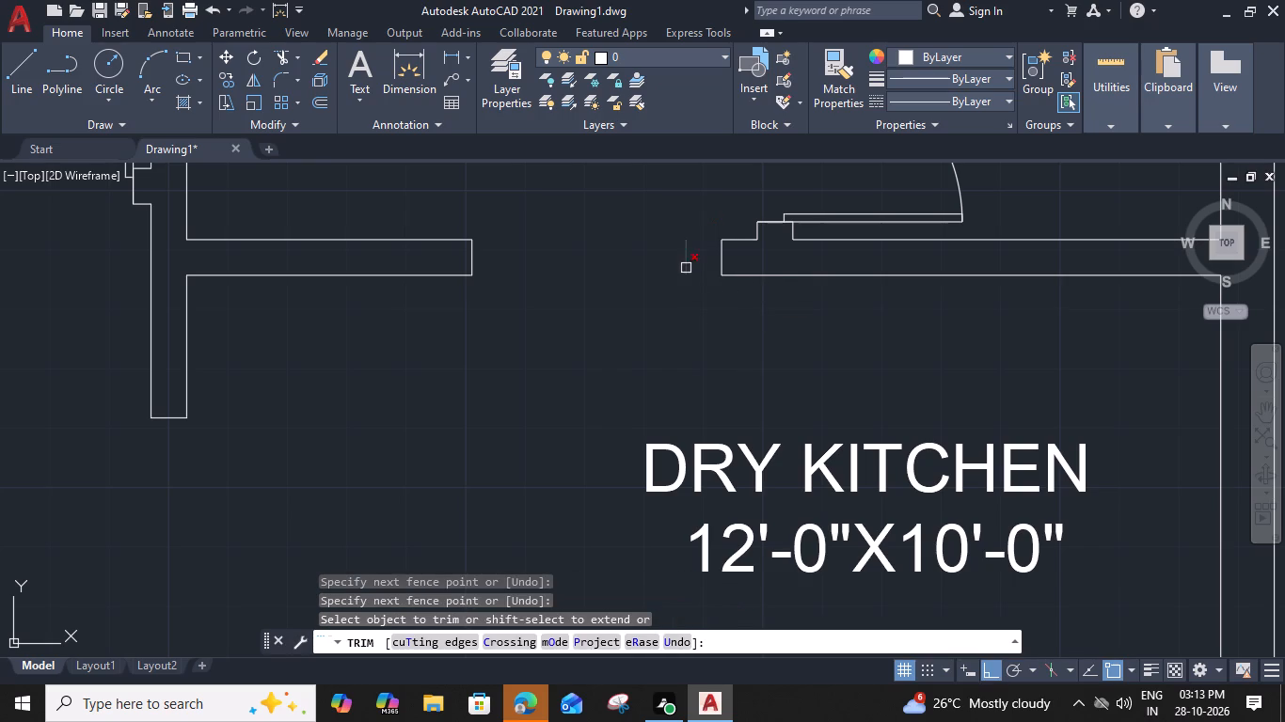
left_click(685, 267)
middle_click_drag(514, 316, 599, 363)
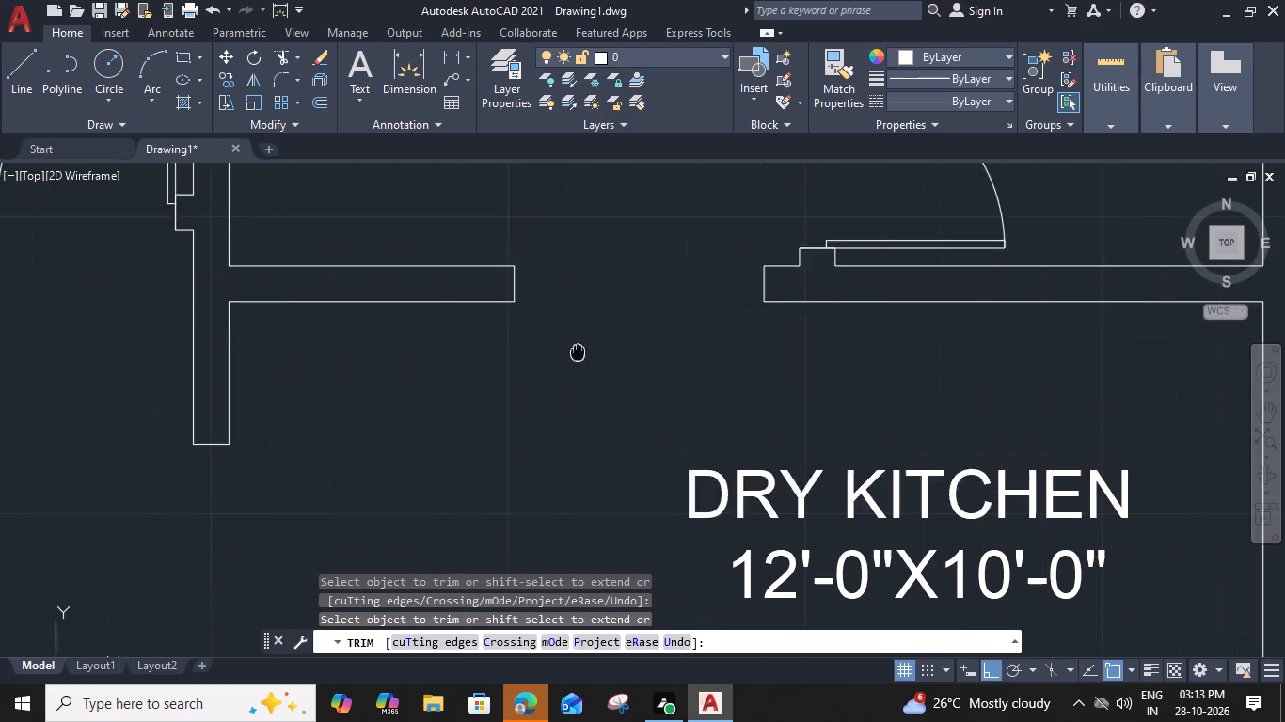
middle_click_drag(599, 363, 616, 373)
key("Escape")
Offset the opposite jamb line of the kitchen opening, on the toilet side, by 6" into the wall.
left_click(577, 315)
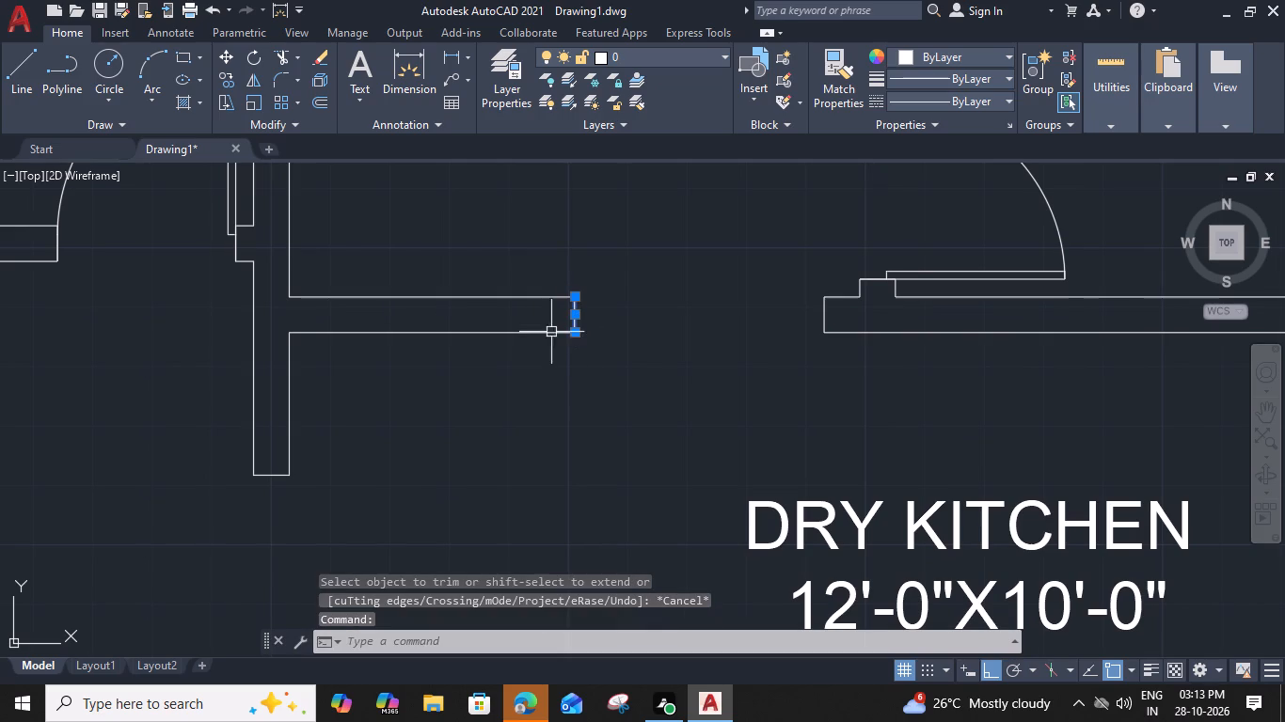
type("O")
key("space")
type("6\"")
key("Return")
left_click(482, 354)
key("Escape")
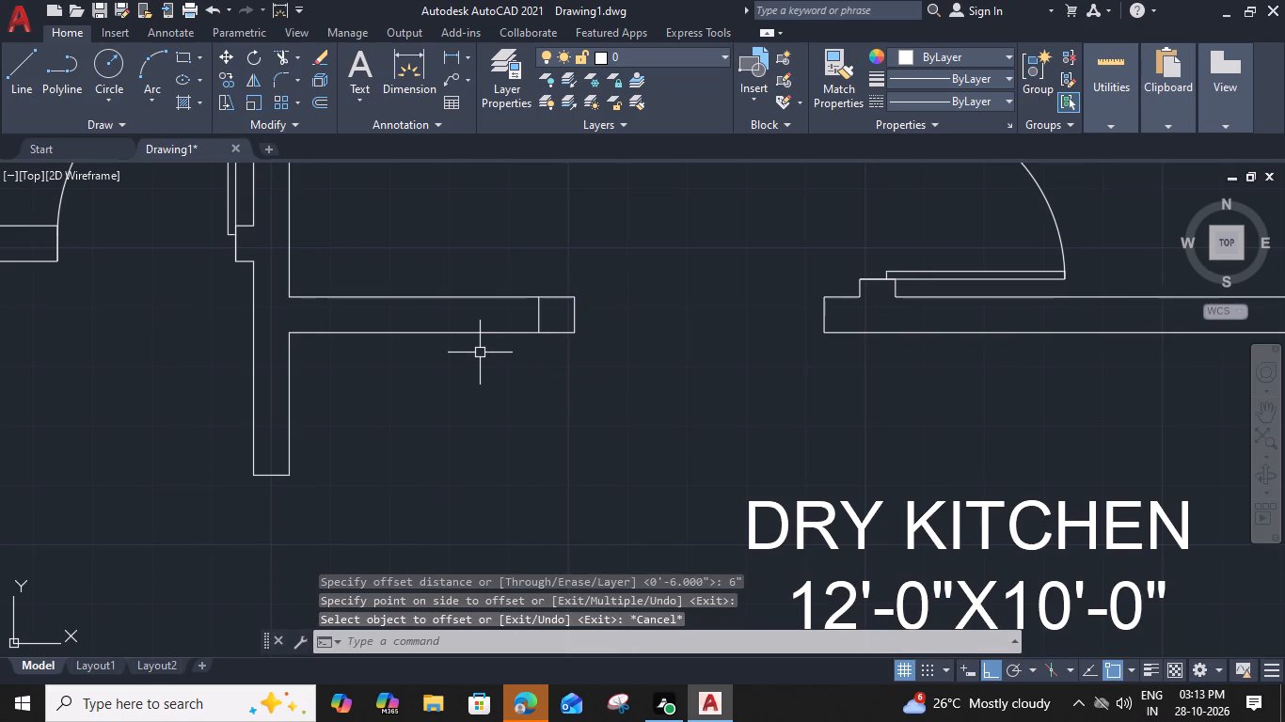
Trim away both wall lines beyond the toilet-side offset jamb and remove the leftover old jamb line.
type("TR")
key("space")
left_click(554, 288)
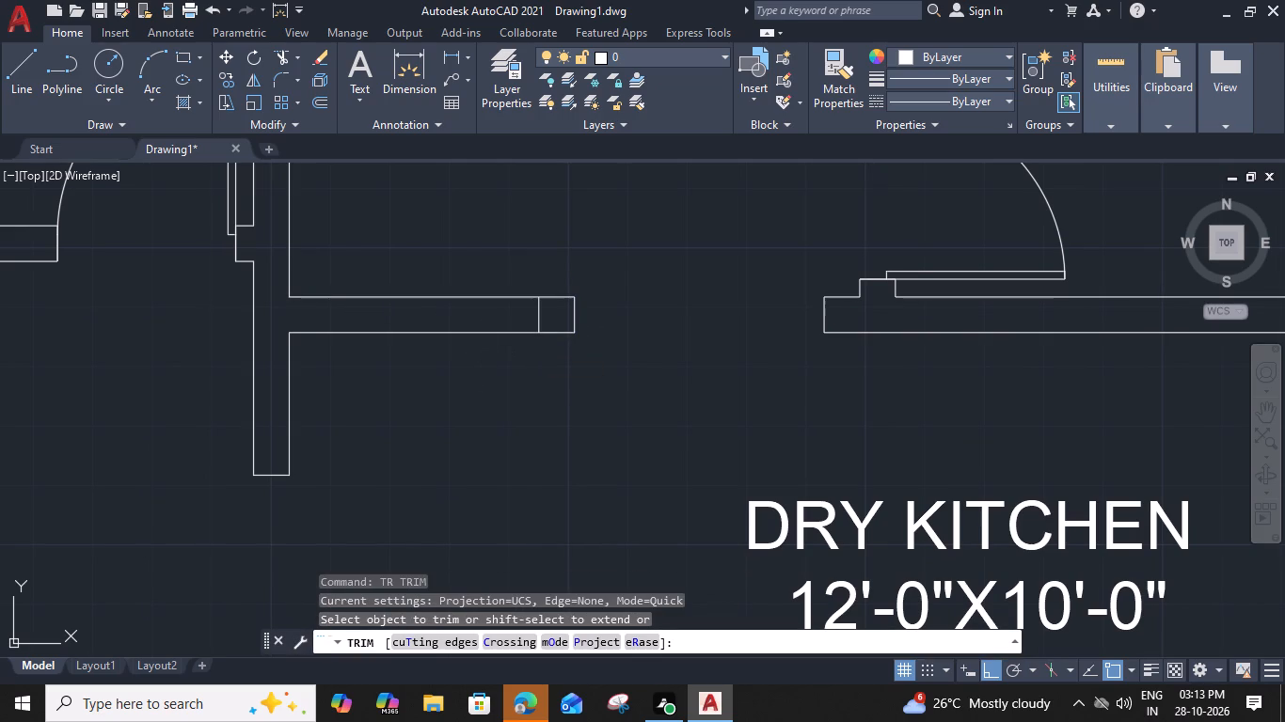
left_click(554, 369)
left_click(574, 321)
key("Escape")
scroll(574, 318, "down", 3)
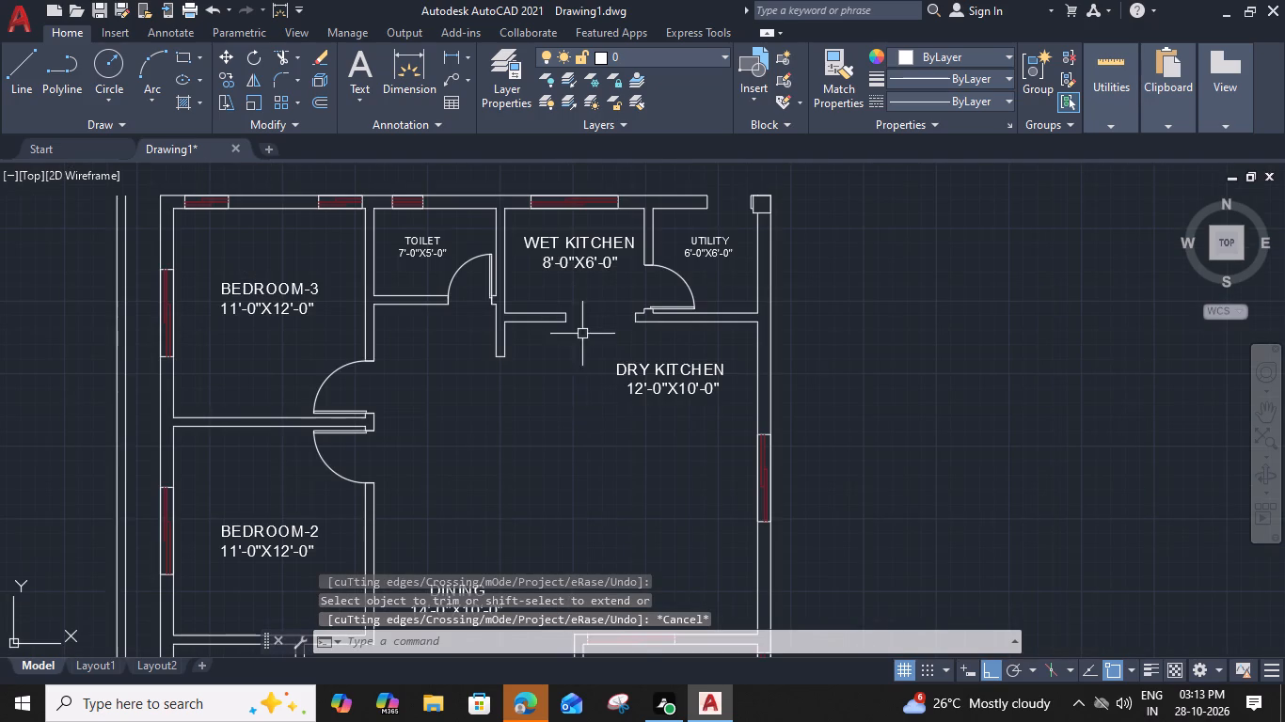
Copy the door block of the toilet beside WET KITCHEN into the opening in UTILITY's outer wall.
middle_click_drag(599, 424, 600, 385)
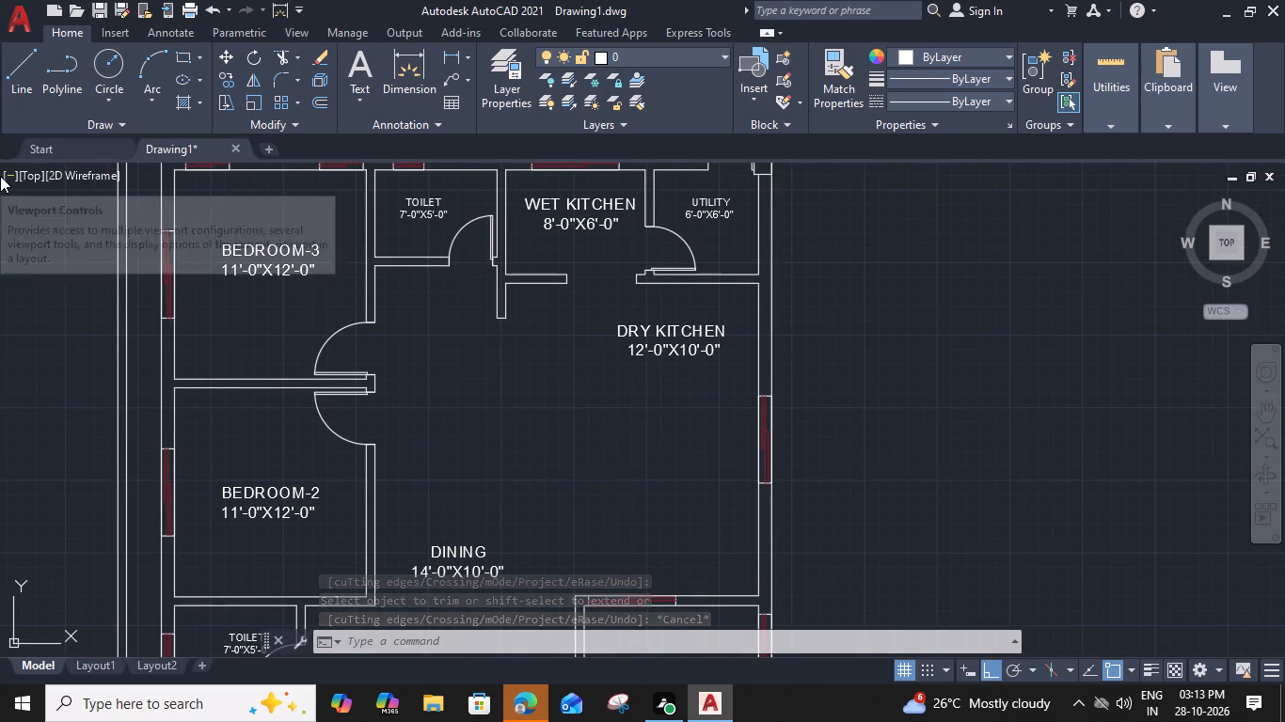
scroll(660, 416, "down", 1)
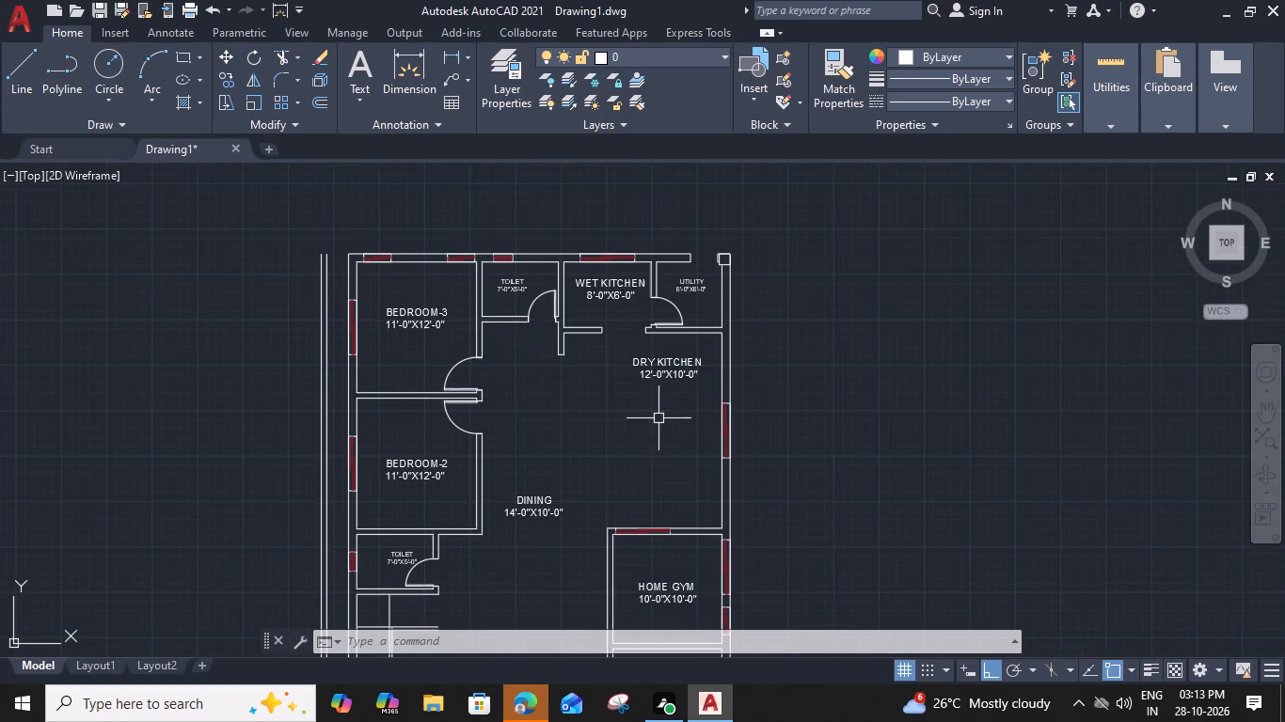
middle_click_drag(658, 420, 689, 375)
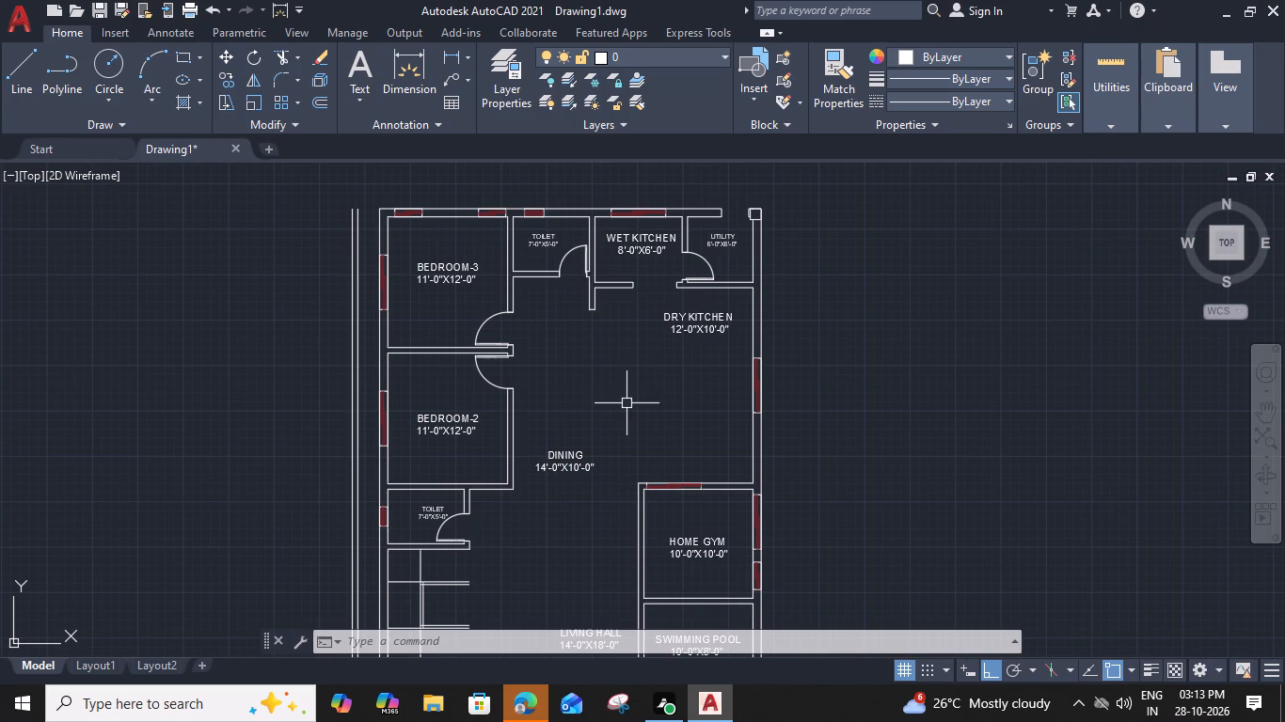
middle_click_drag(625, 385, 612, 430)
scroll(677, 300, "up", 2)
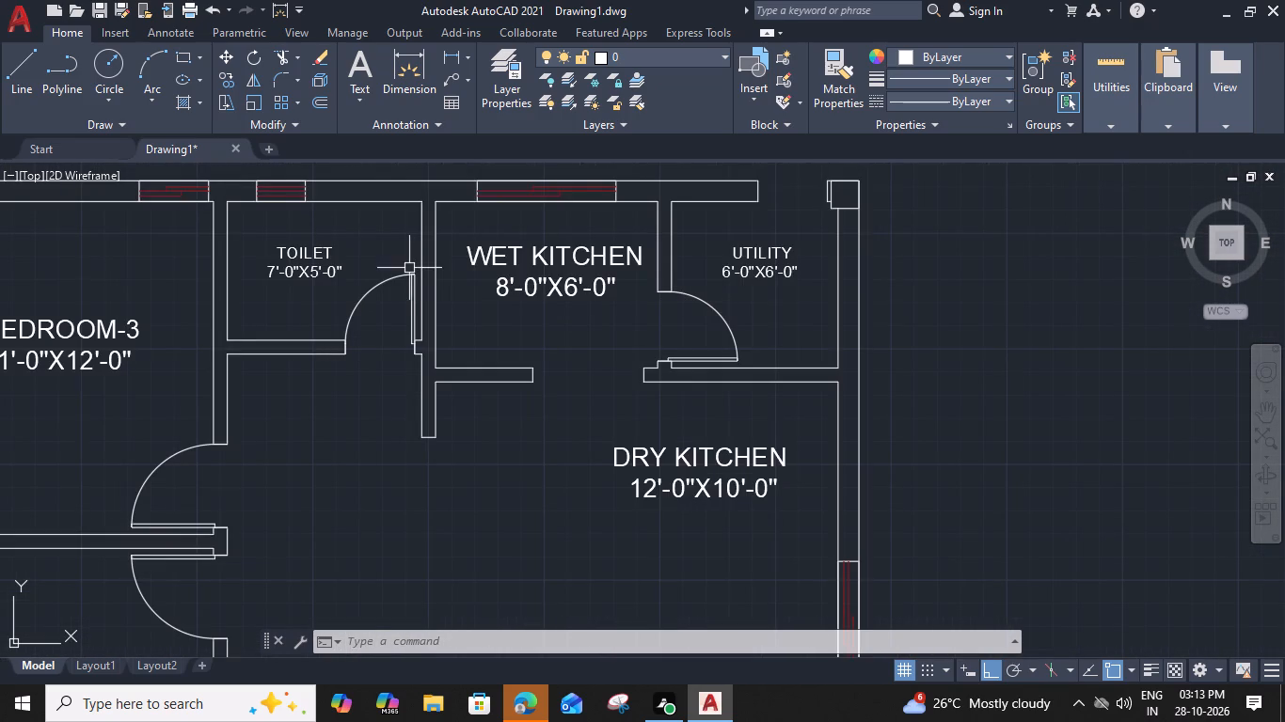
left_click(407, 276)
type("CO")
key("space")
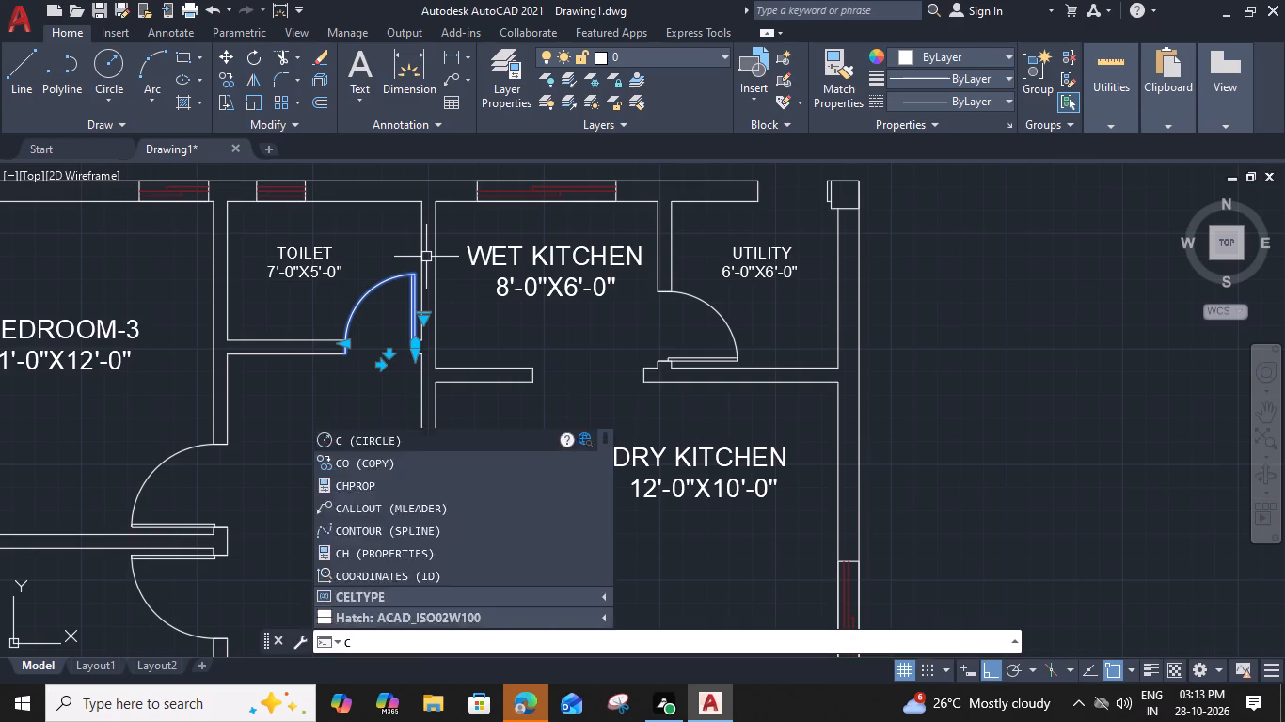
left_click(418, 356)
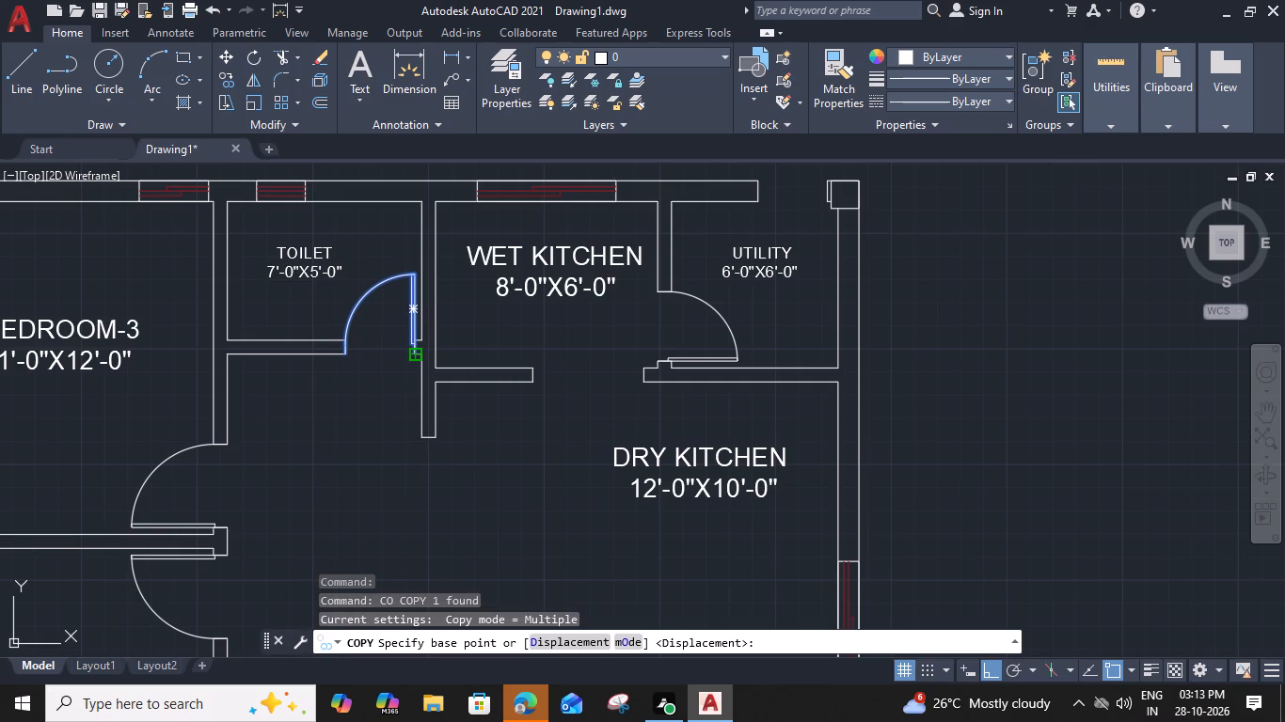
scroll(820, 204, "up", 3)
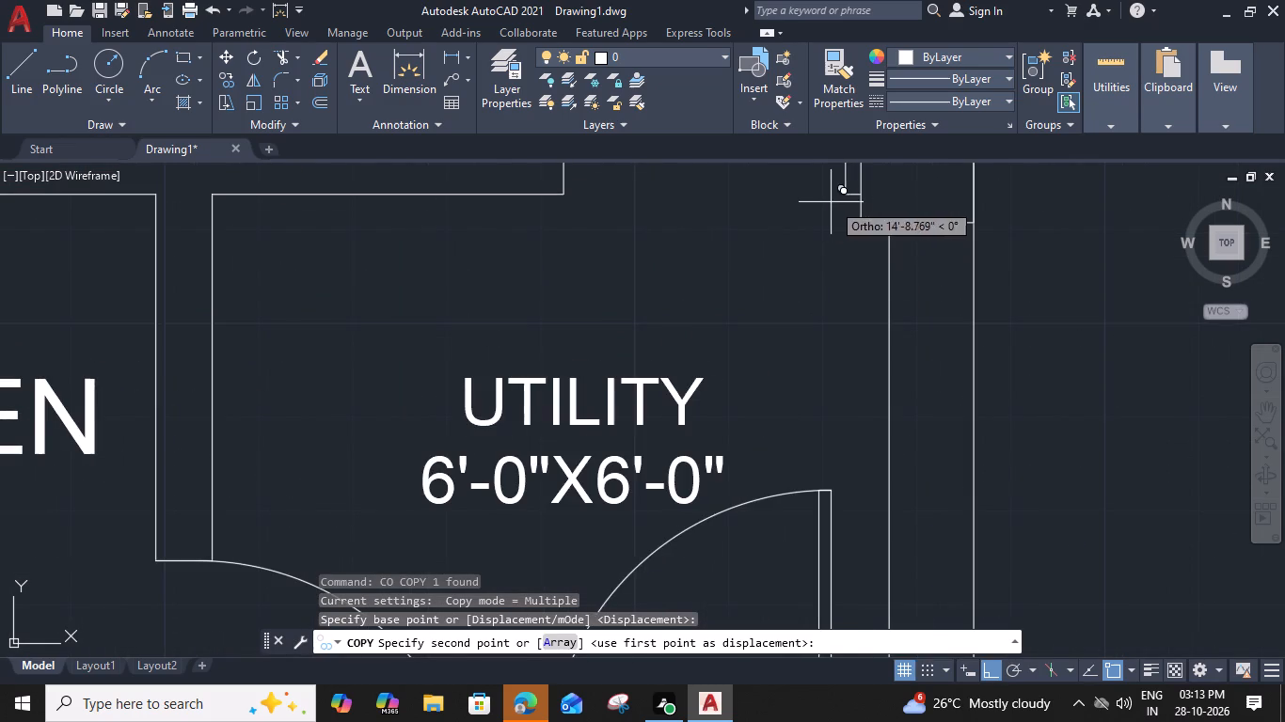
left_click(844, 196)
scroll(821, 228, "down", 3)
middle_click_drag(817, 274, 817, 299)
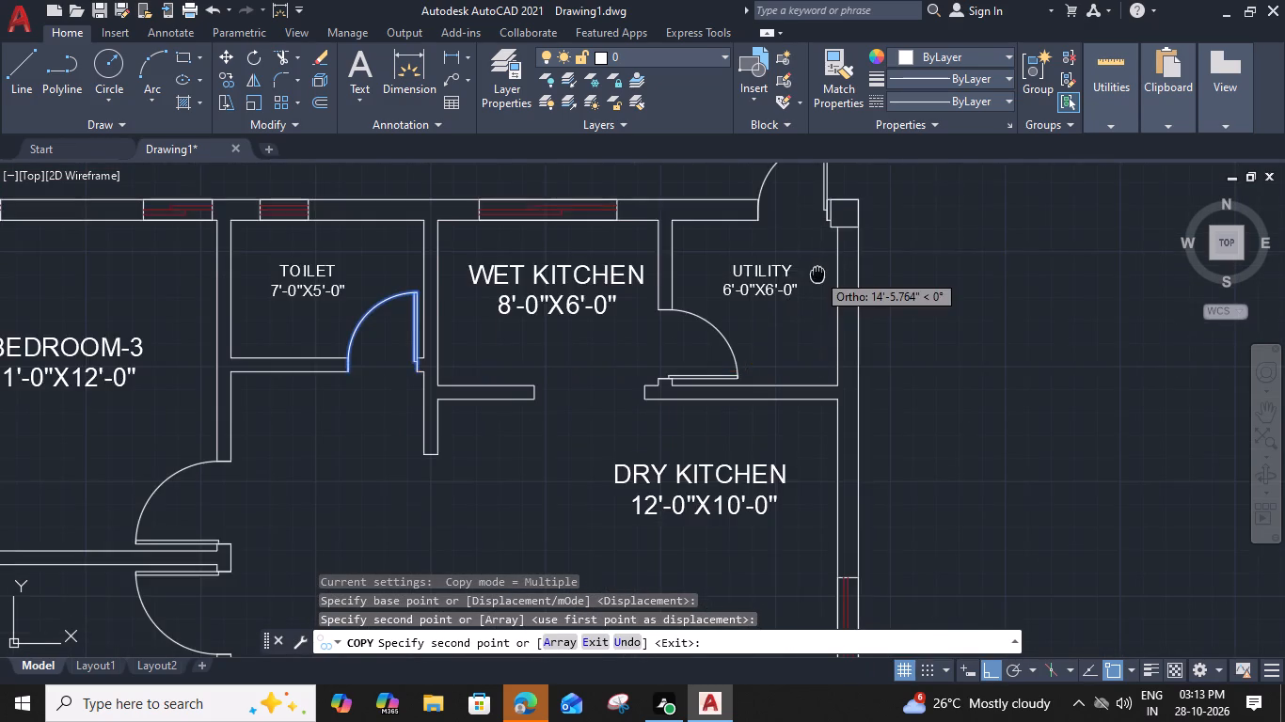
middle_click_drag(817, 299, 817, 322)
key("Escape")
Flip the copied door block so that it swings into the UTILITY room.
left_click(766, 223)
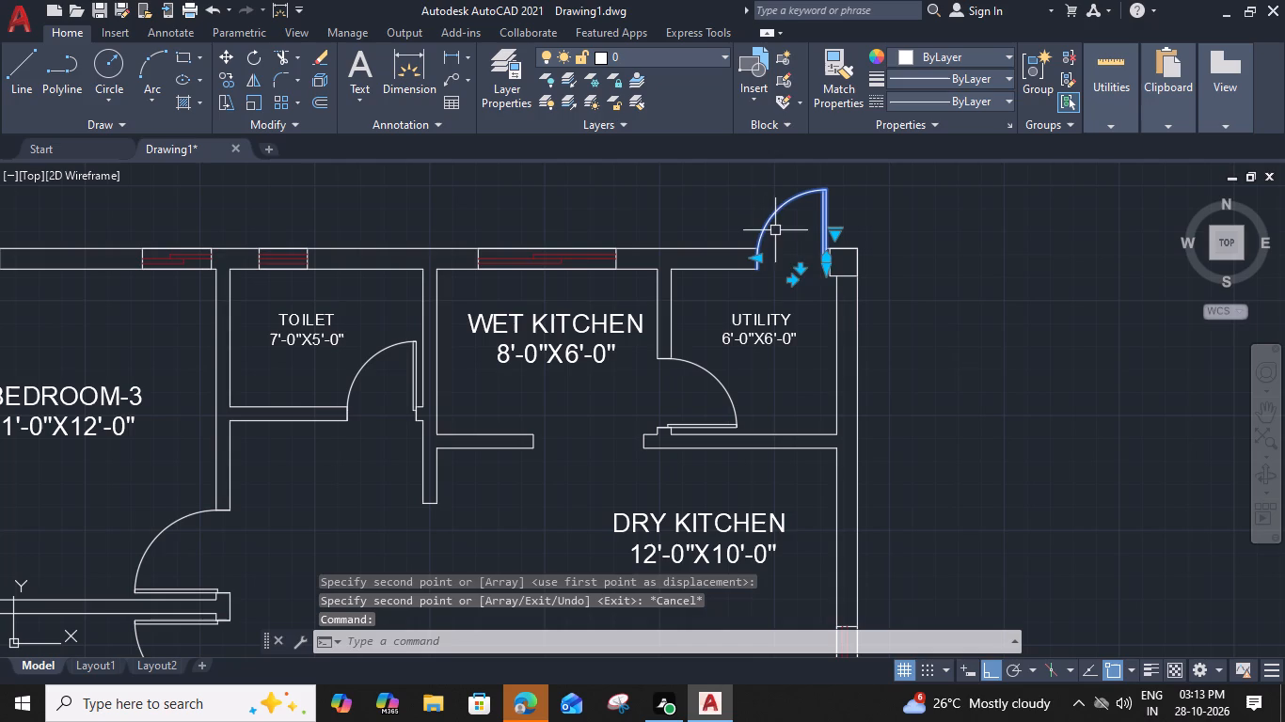
left_click(798, 269)
key("Escape")
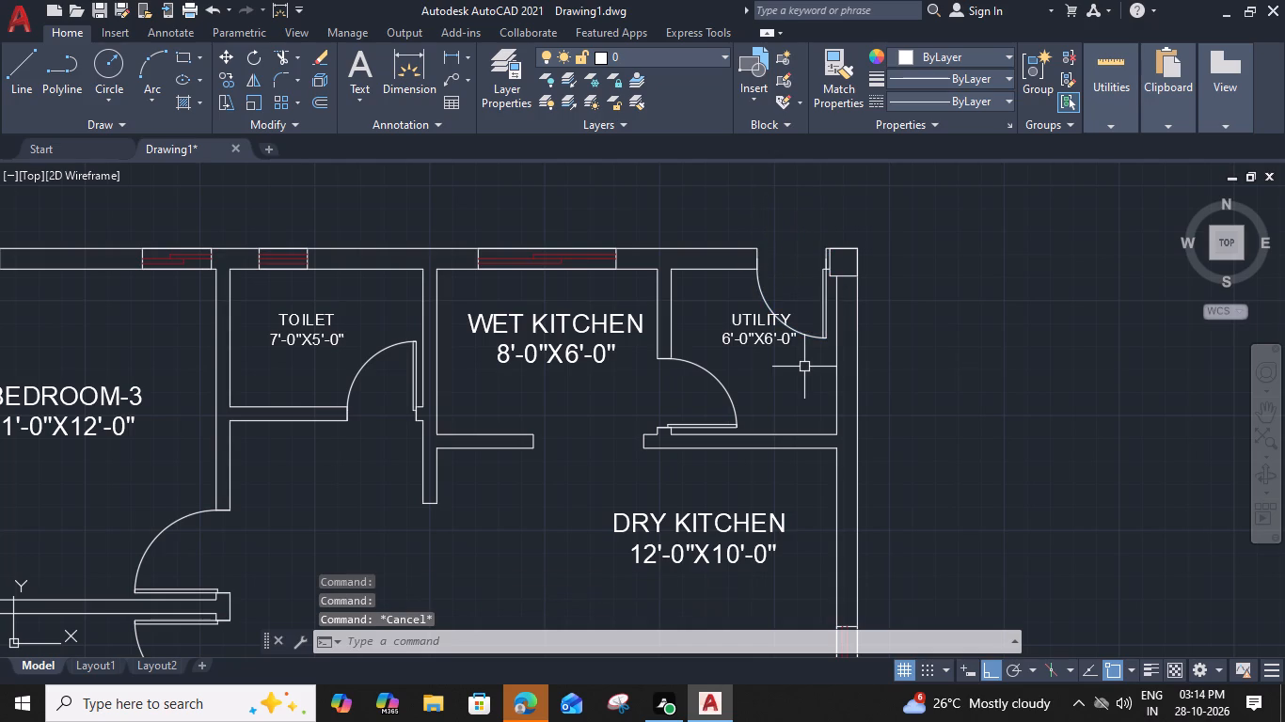
Move the UTILITY room label straight down by about 7.6", clear of the new door swing.
scroll(765, 349, "up", 1)
left_click(758, 335)
type("M")
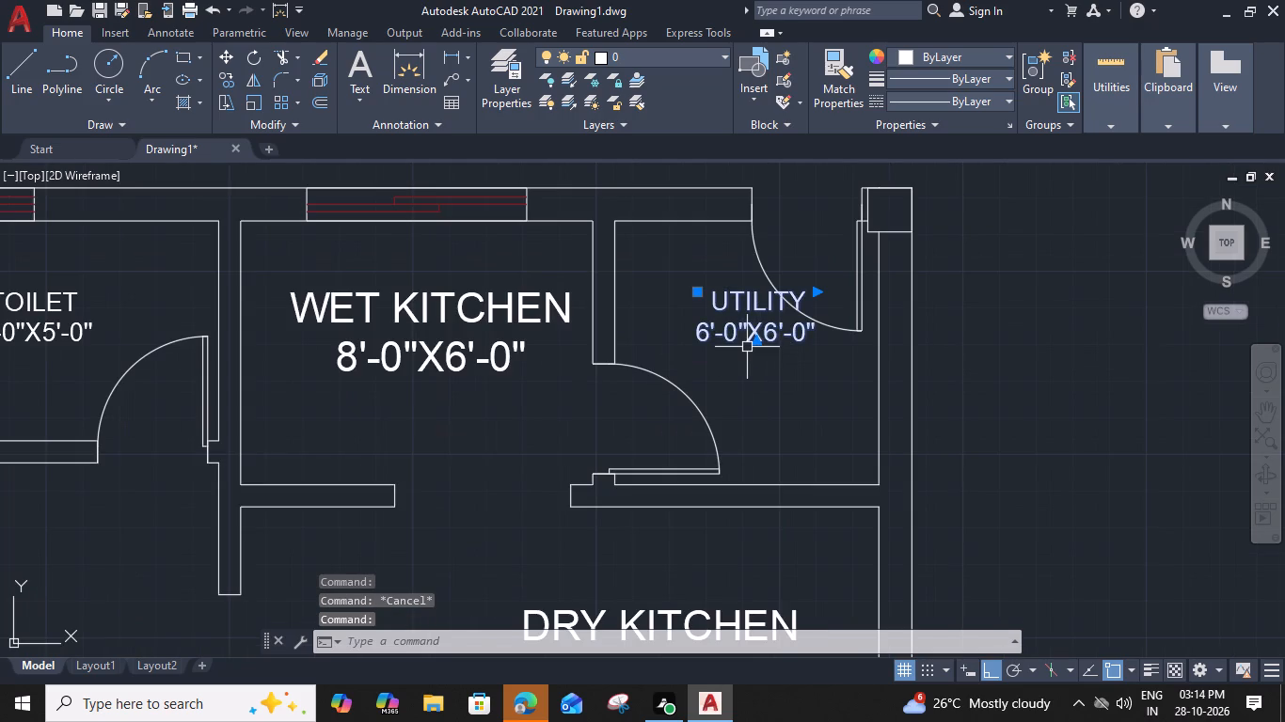
key("space")
left_click(691, 346)
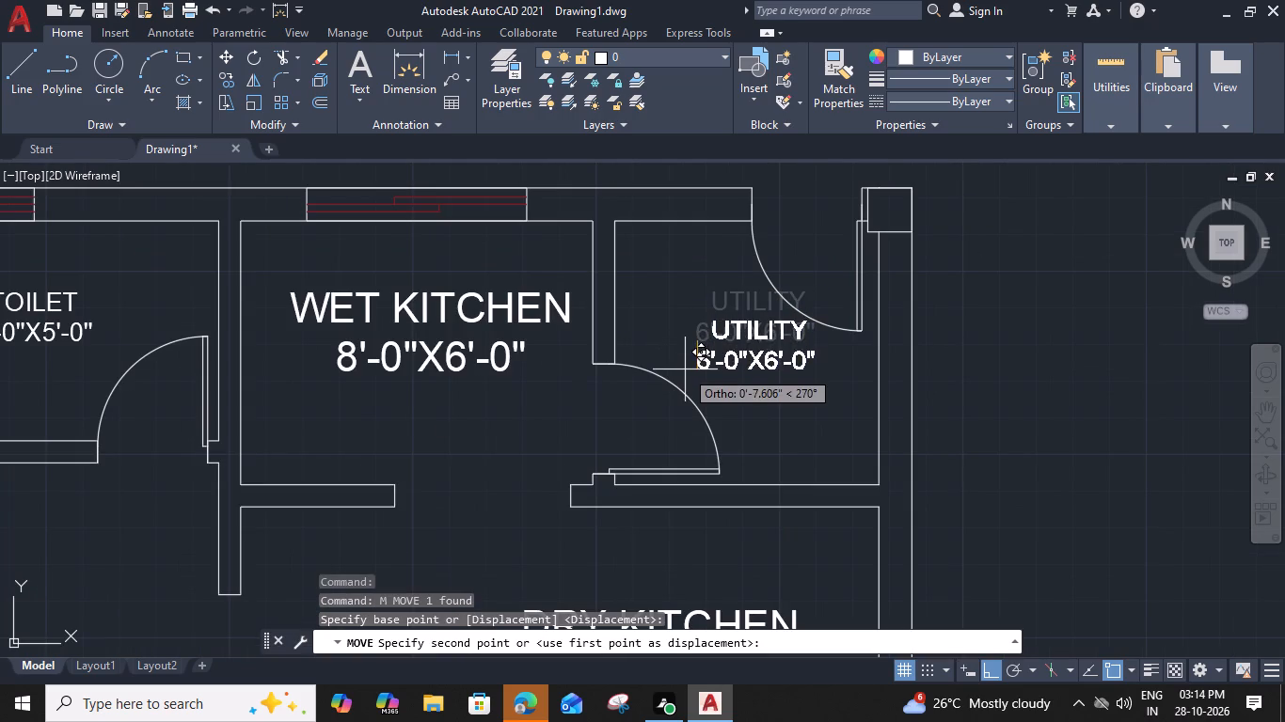
left_click(685, 369)
Examine the plan from DRY KITCHEN through DINING down to the wall between HOME GYM and SWIMMING POOL.
scroll(747, 460, "down", 2)
middle_click_drag(751, 525, 824, 335)
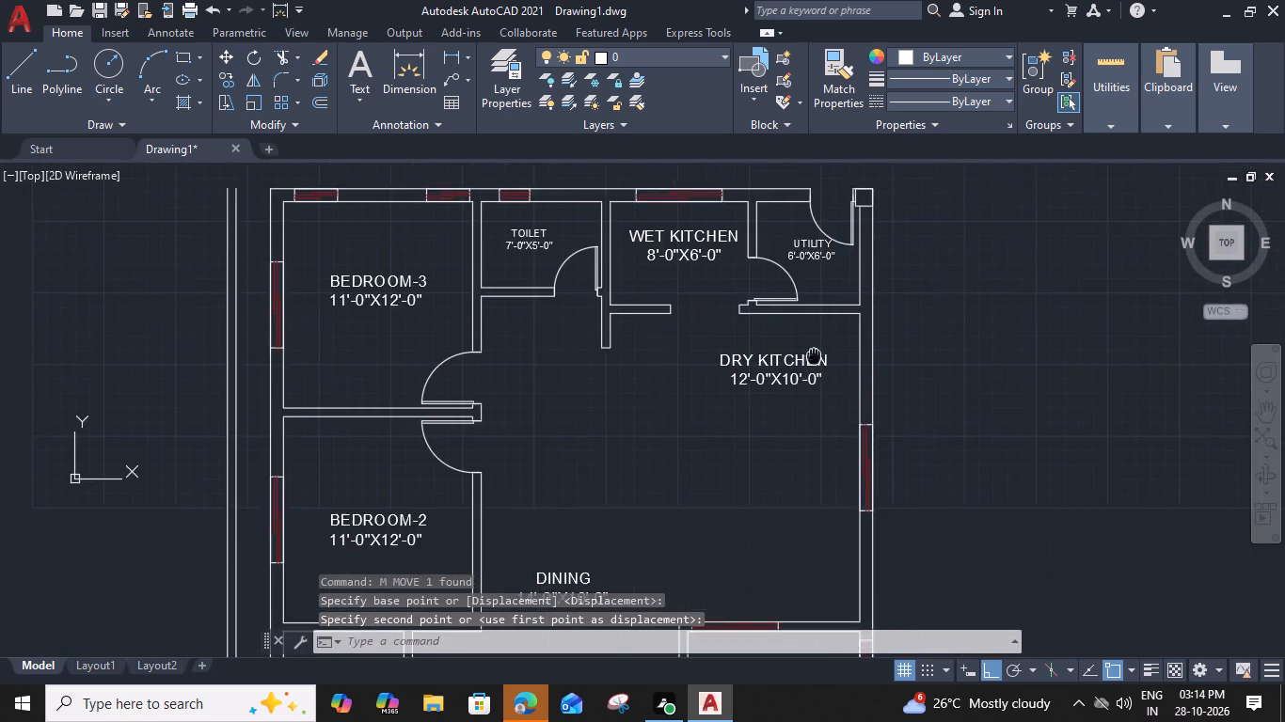
middle_click_drag(824, 335, 828, 326)
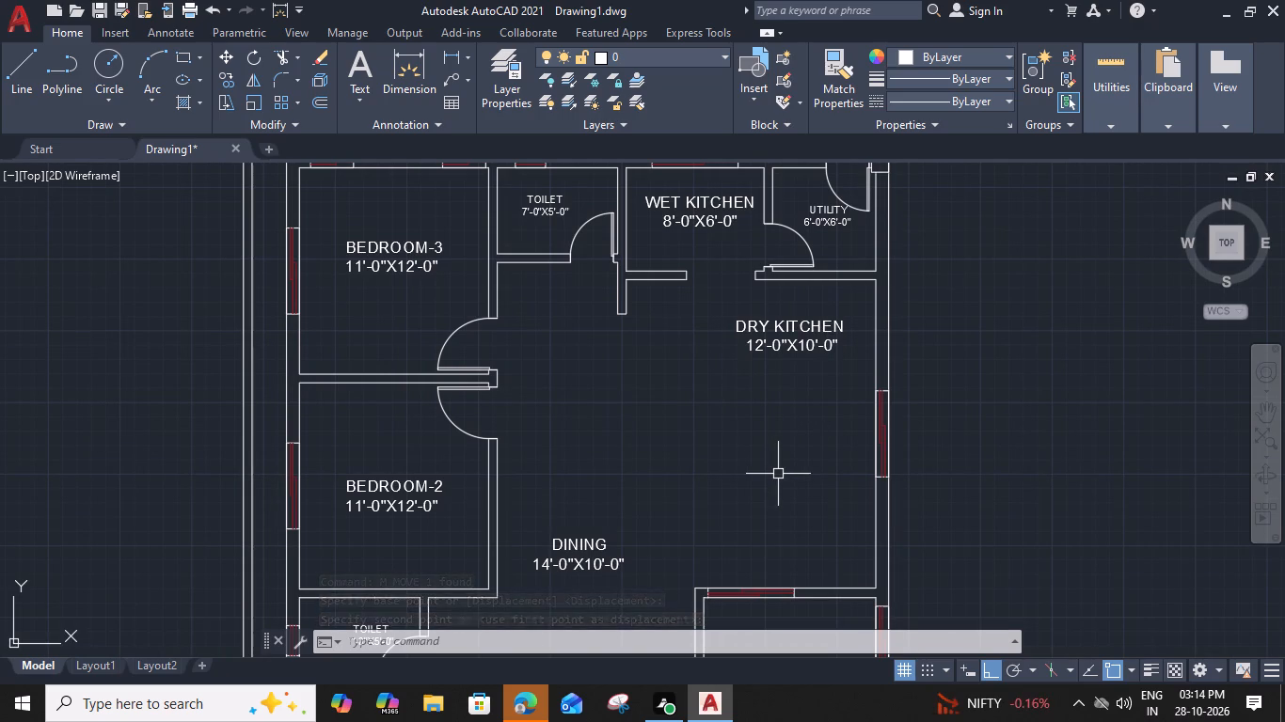
middle_click_drag(688, 487, 708, 391)
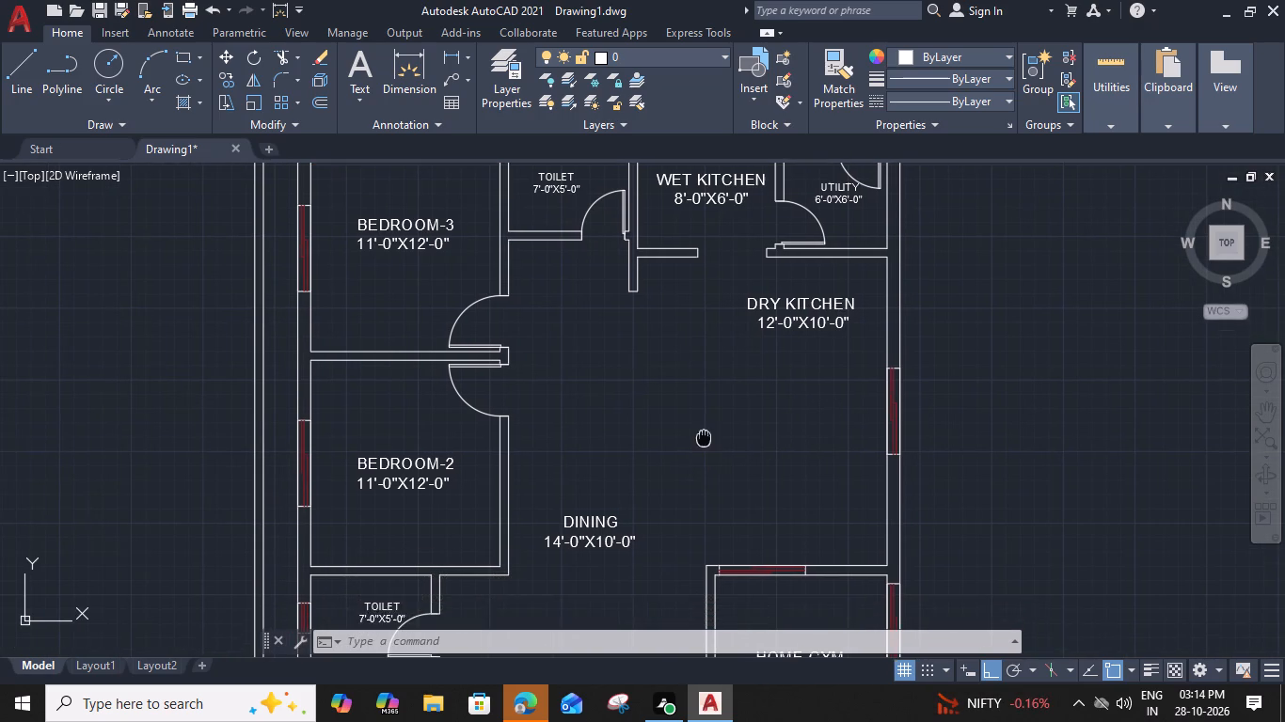
middle_click_drag(708, 391, 722, 290)
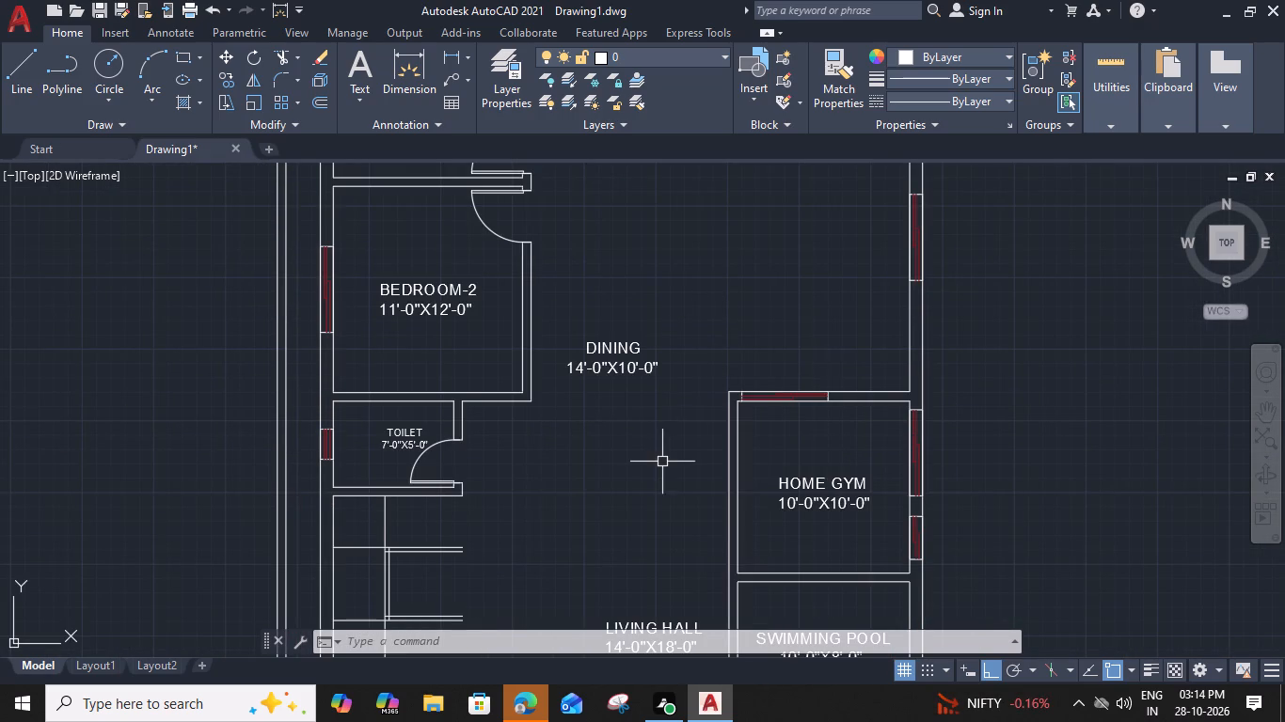
middle_click_drag(666, 465, 653, 363)
middle_click_drag(797, 481, 780, 383)
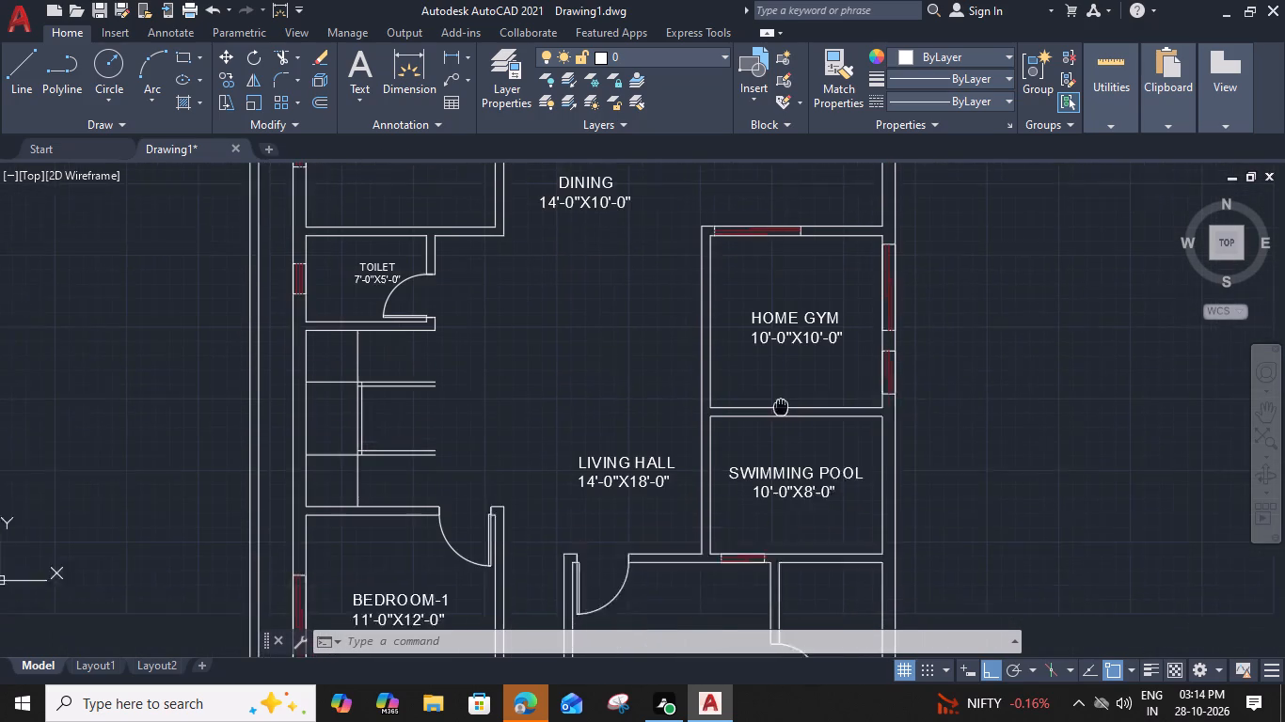
middle_click_drag(780, 383, 779, 374)
scroll(767, 363, "up", 2)
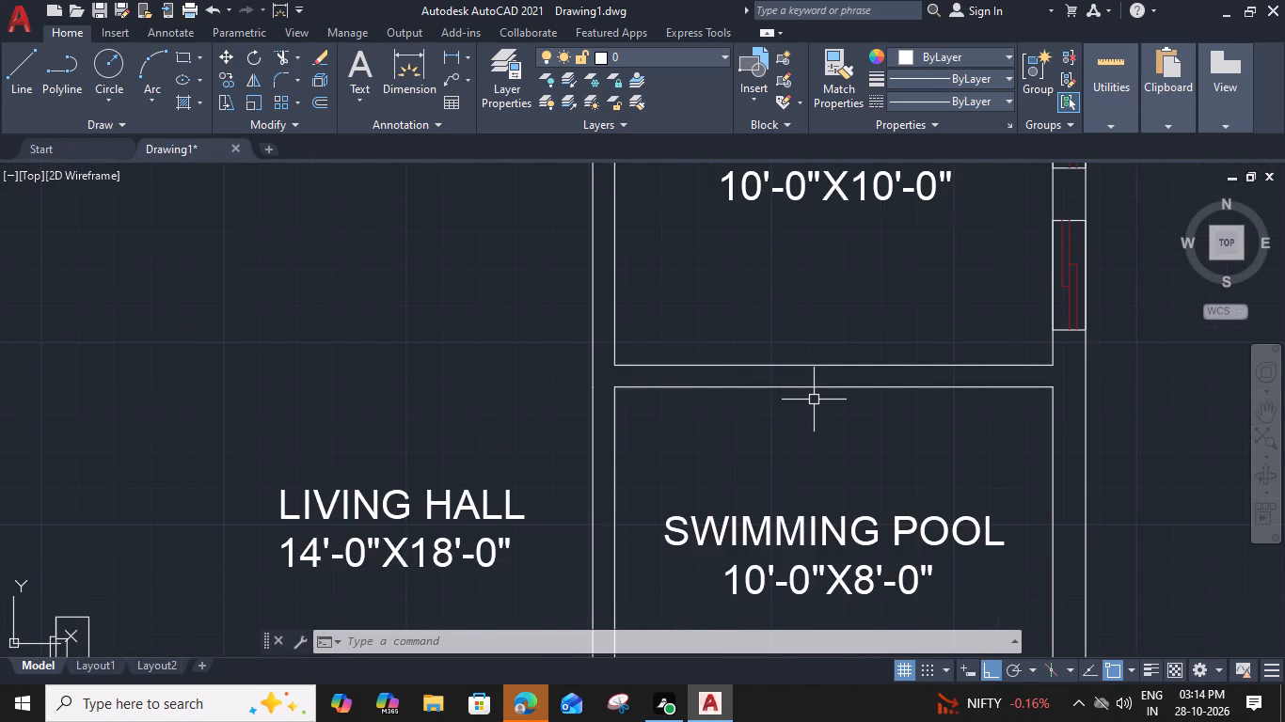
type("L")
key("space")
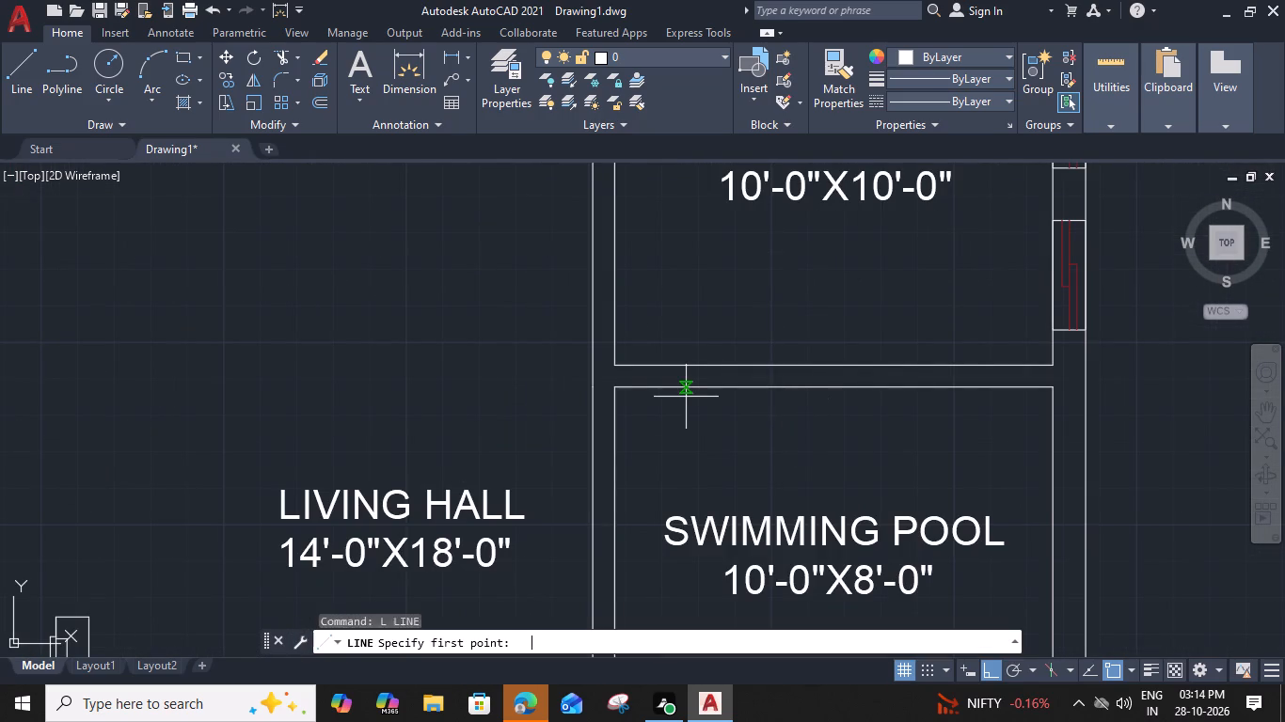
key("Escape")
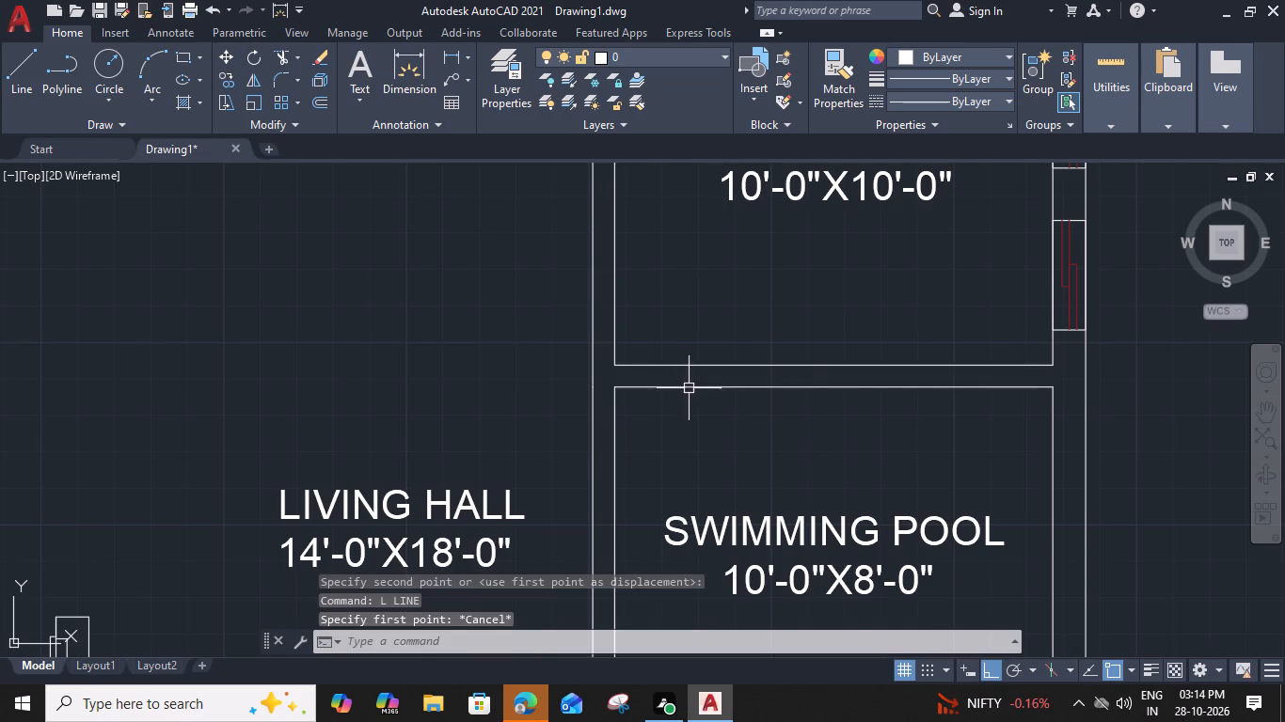
Draw a line across the wall between HOME GYM and SWIMMING POOL at the wall's midpoint.
scroll(681, 396, "up", 1)
key("l")
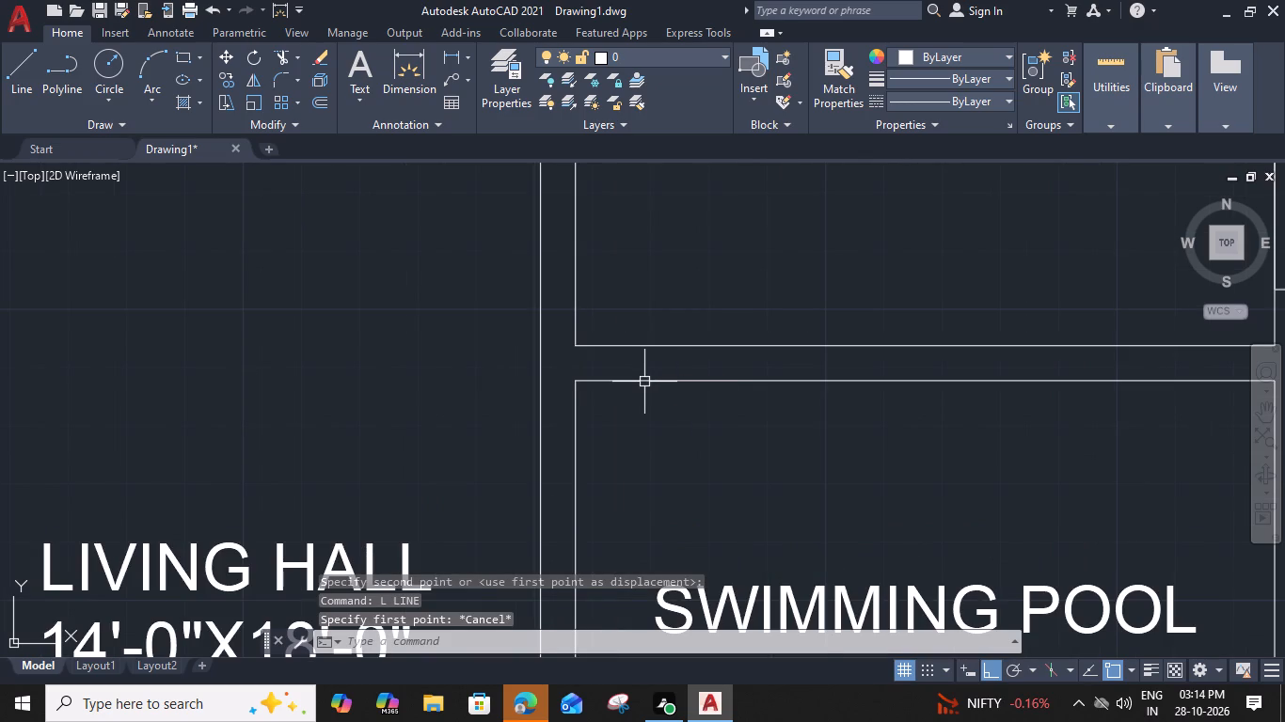
key("space")
scroll(804, 380, "down", 2)
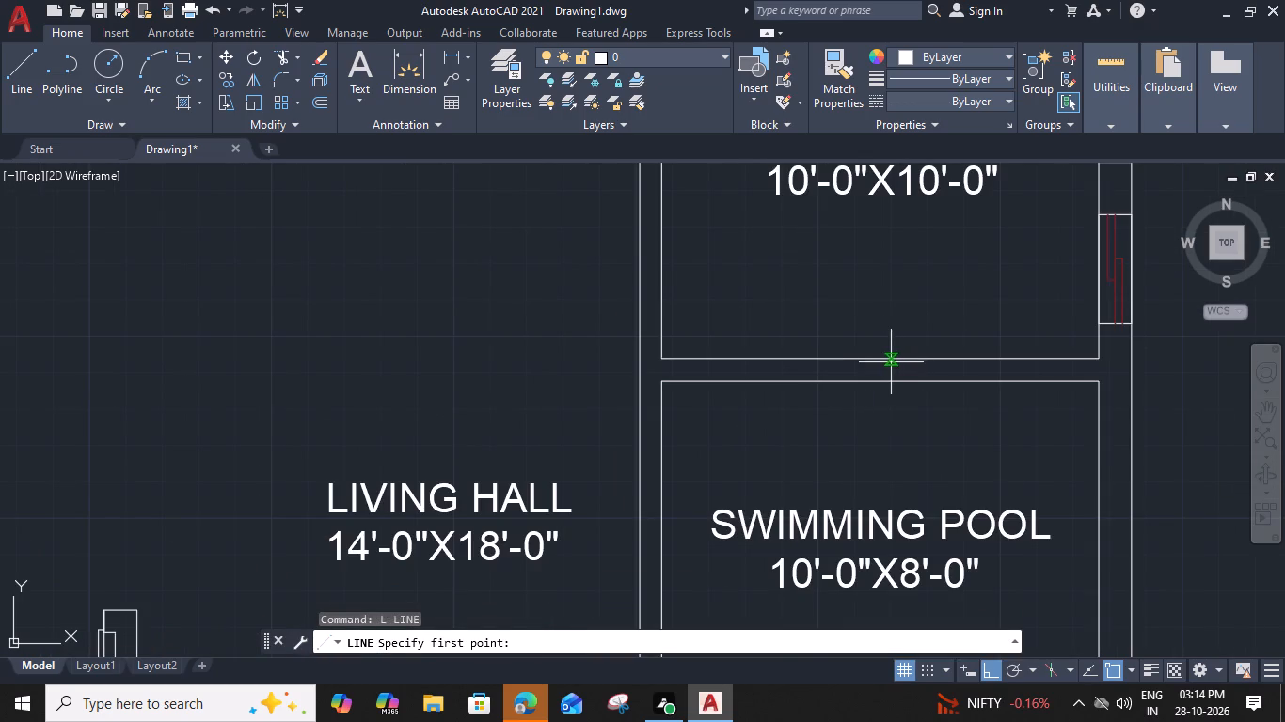
left_click(884, 359)
left_click(884, 382)
key("space")
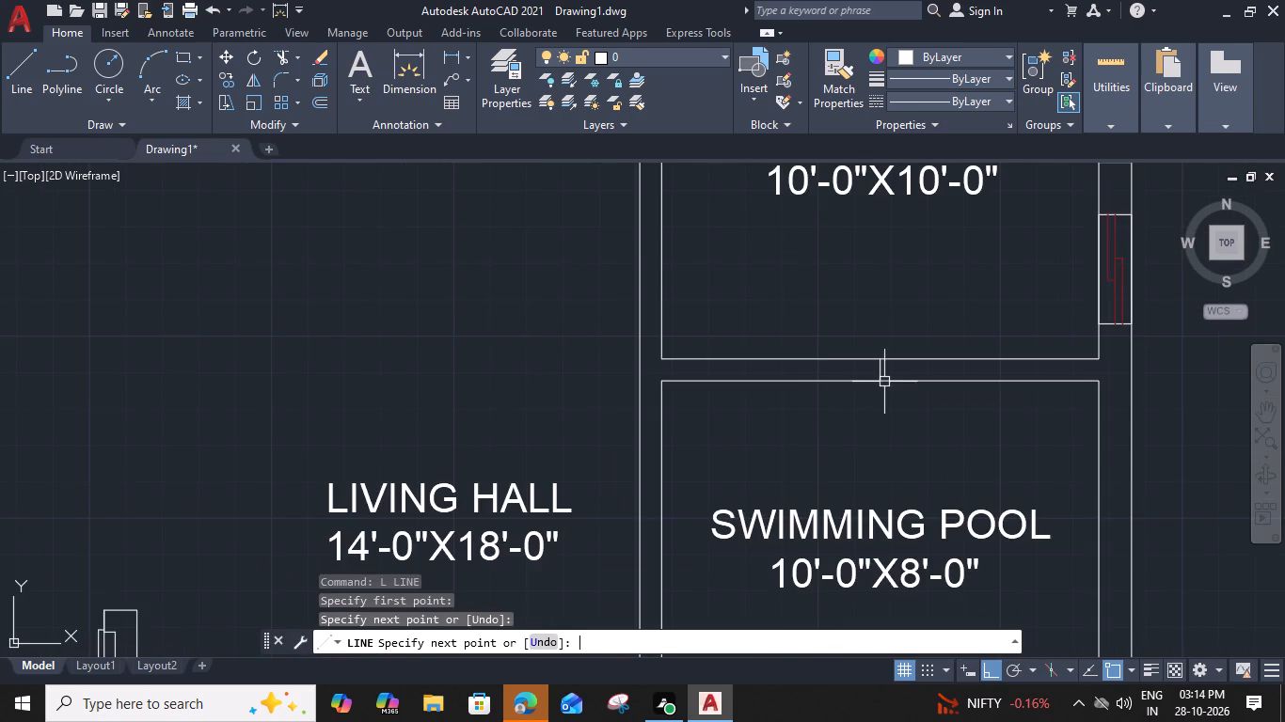
Offset the midpoint line by 3' to both sides within the HOME GYM and SWIMMING POOL wall.
scroll(880, 365, "up", 2)
left_click(877, 365)
type("O")
key("space")
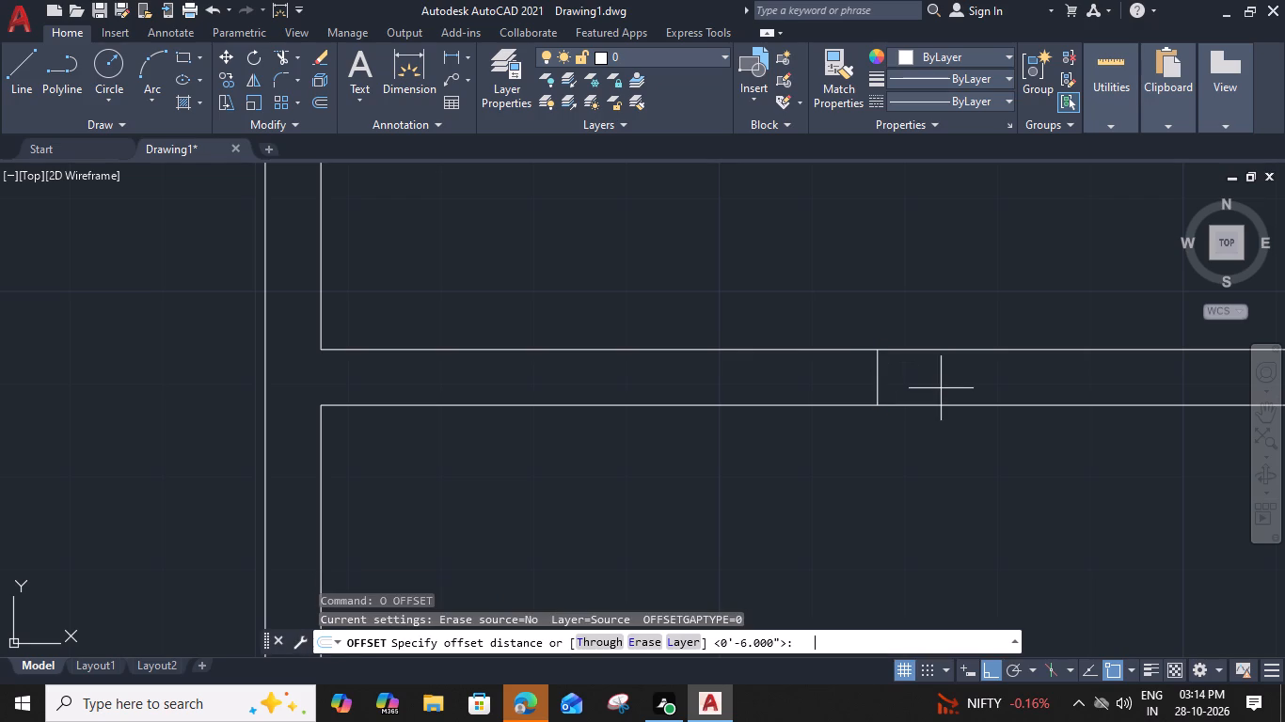
type("3'")
key("space")
left_click(991, 389)
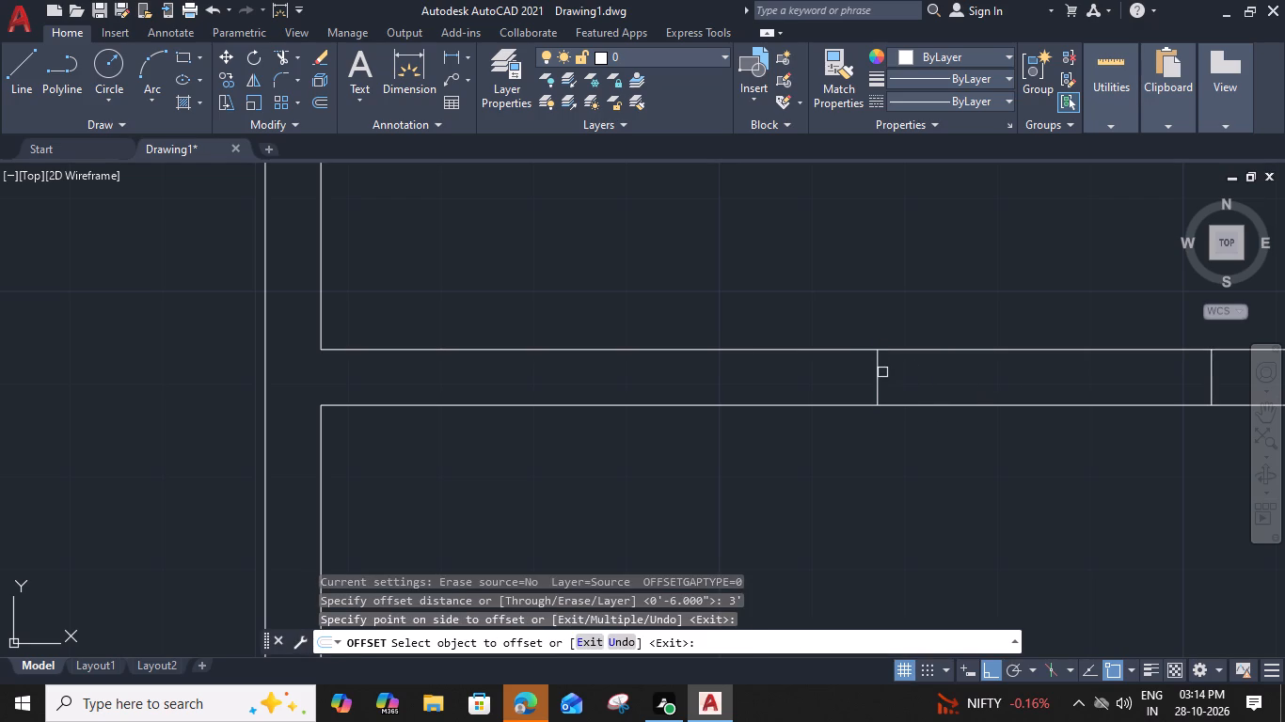
left_click(878, 370)
left_click(713, 377)
scroll(713, 377, "down", 2)
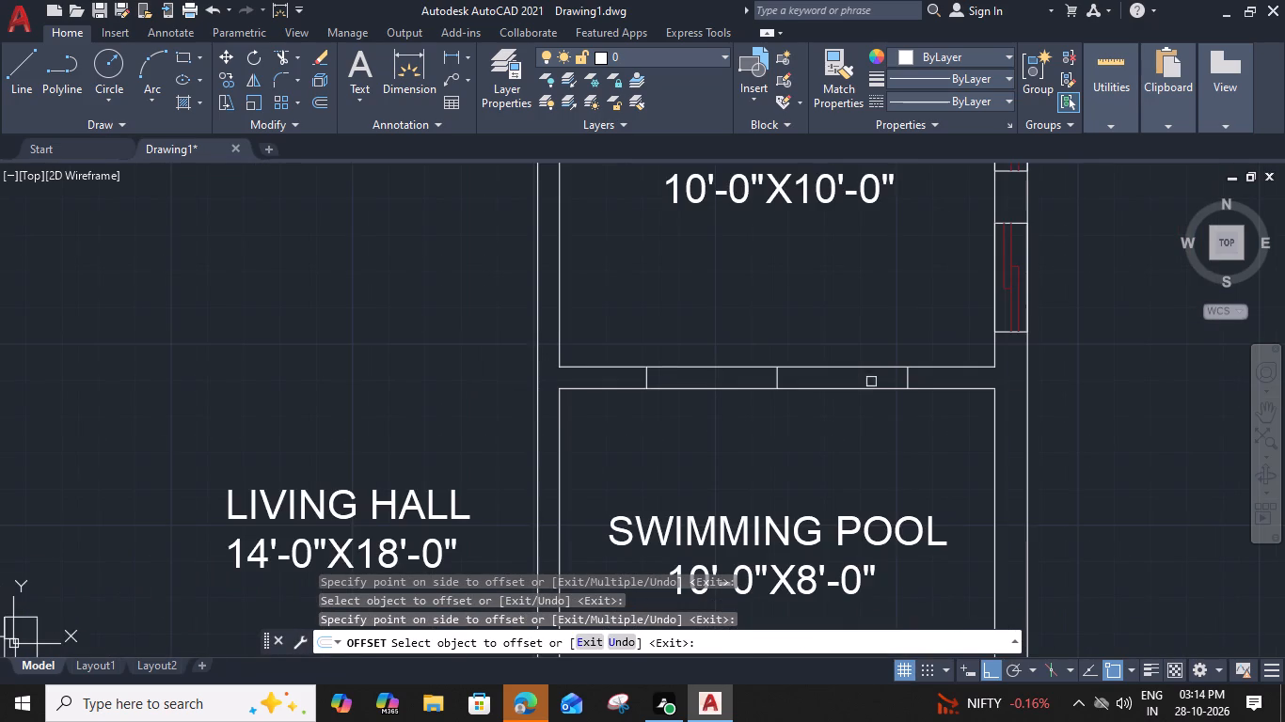
key("Escape")
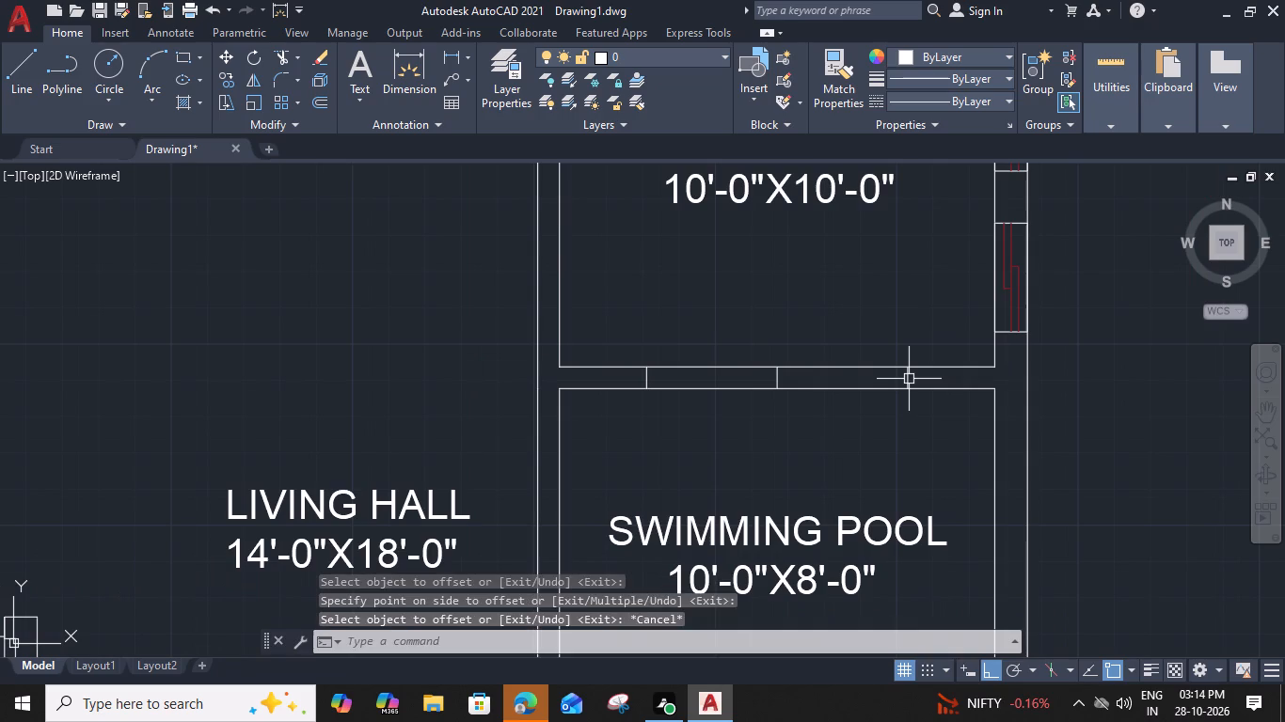
Offset each of the two outer cross lines in the HOME GYM and SWIMMING POOL wall outward by 1'.
left_click(909, 379)
type("O 1")
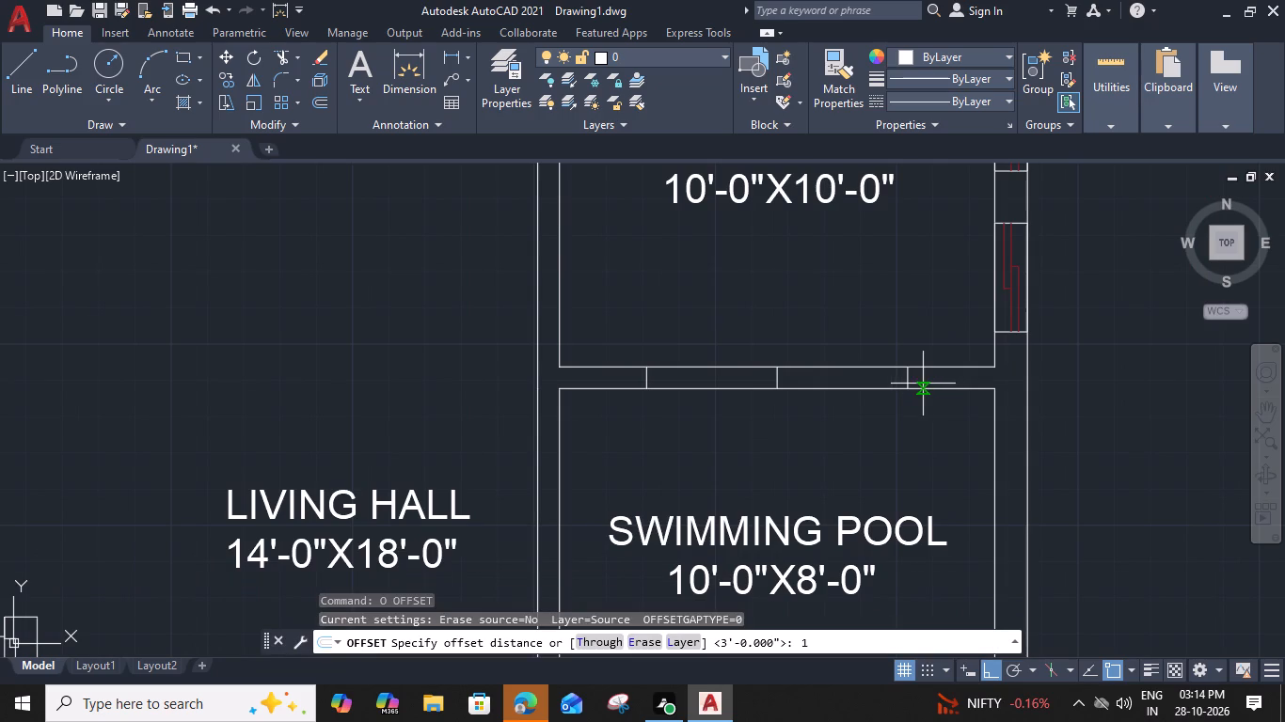
key("apostrophe")
key("space")
left_click(940, 383)
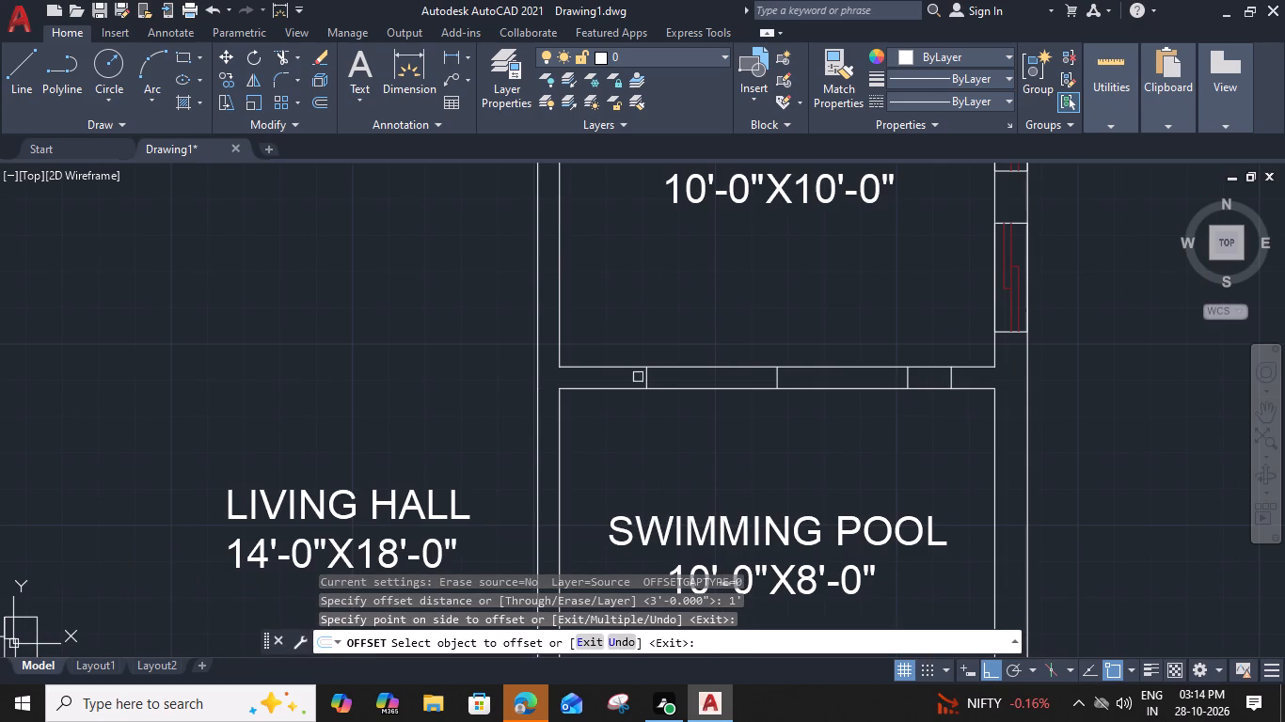
left_click(646, 374)
left_click(572, 384)
key("Escape")
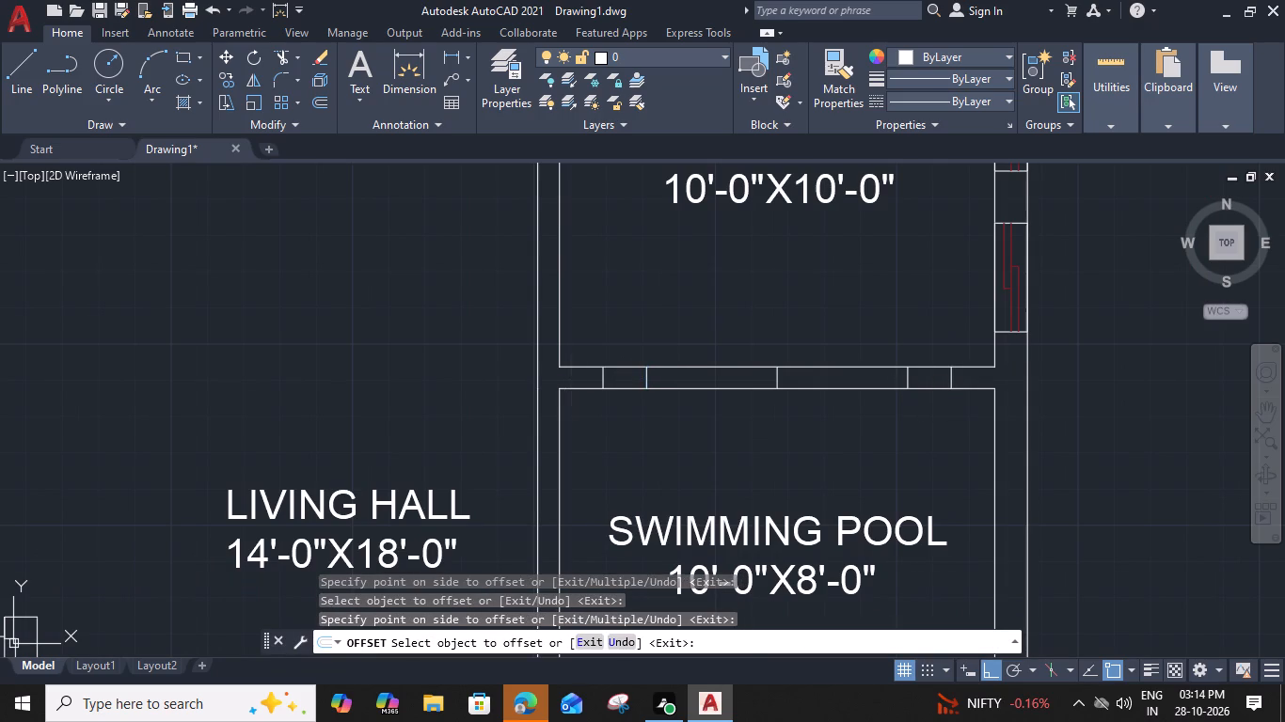
Remove the two inner offset lines and the midpoint line, keeping only the outermost cross lines in the wall.
type("TR")
key("space")
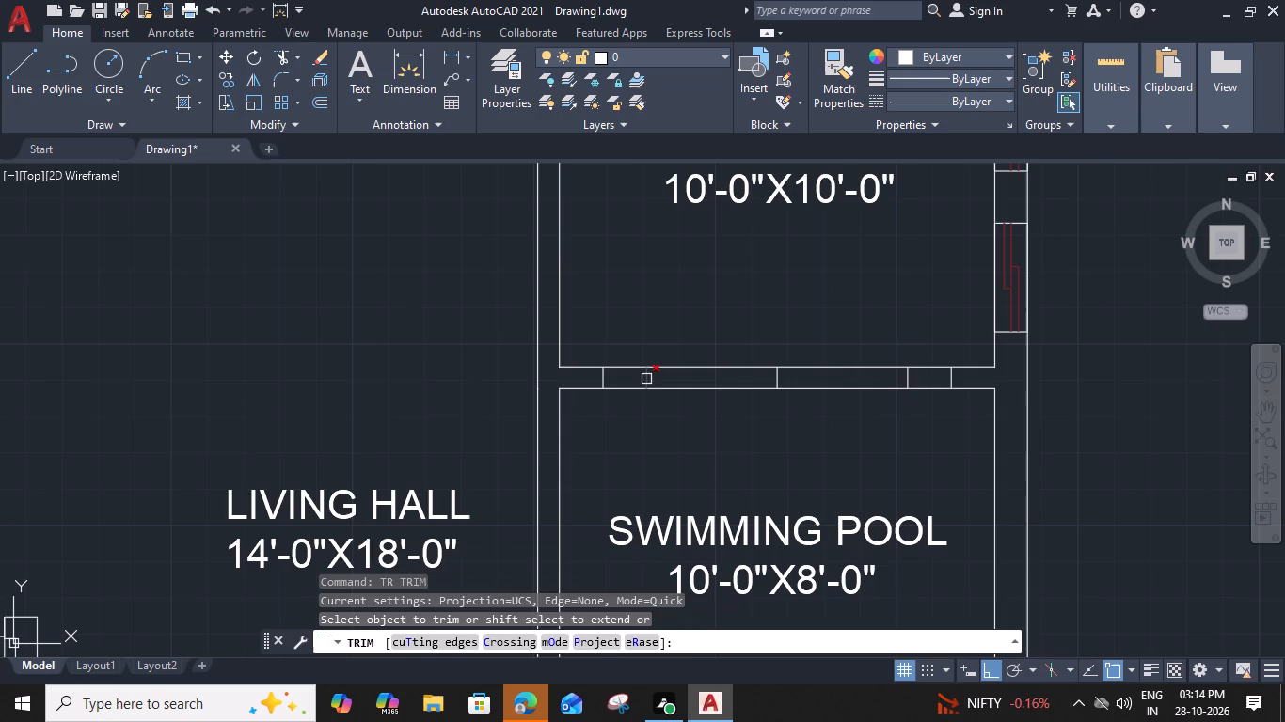
left_click(647, 379)
left_click(910, 377)
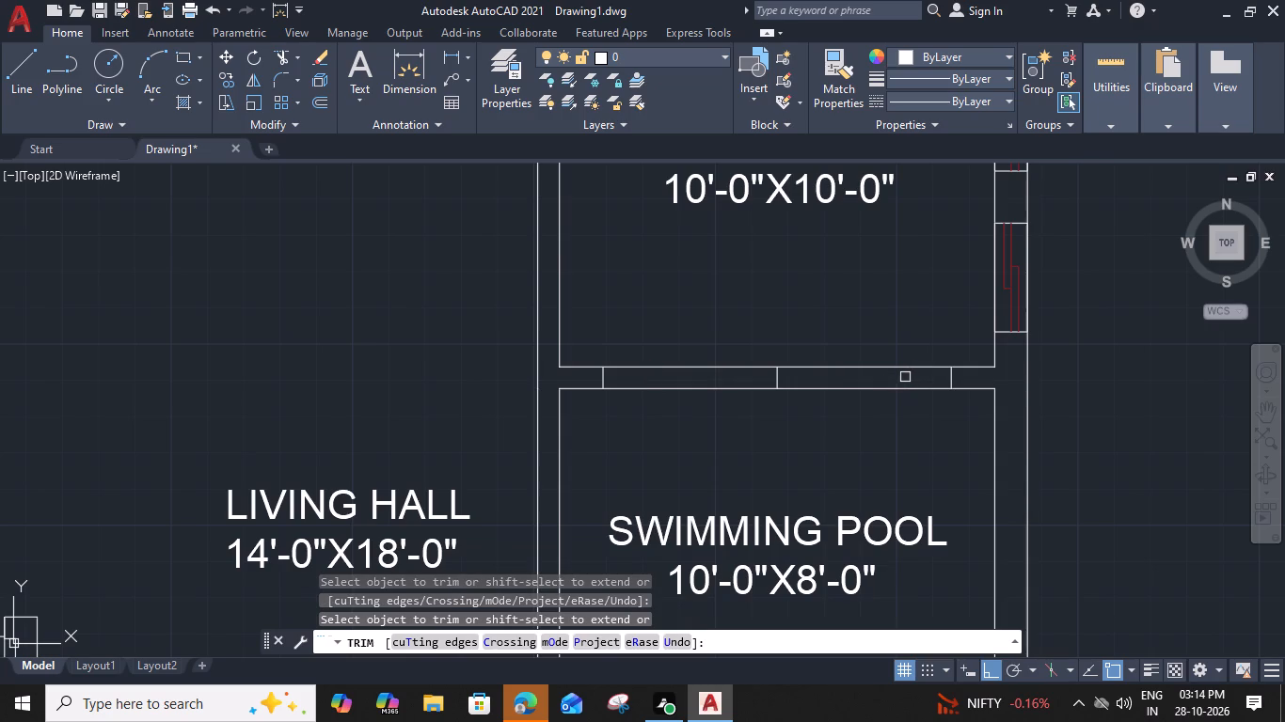
key("Escape")
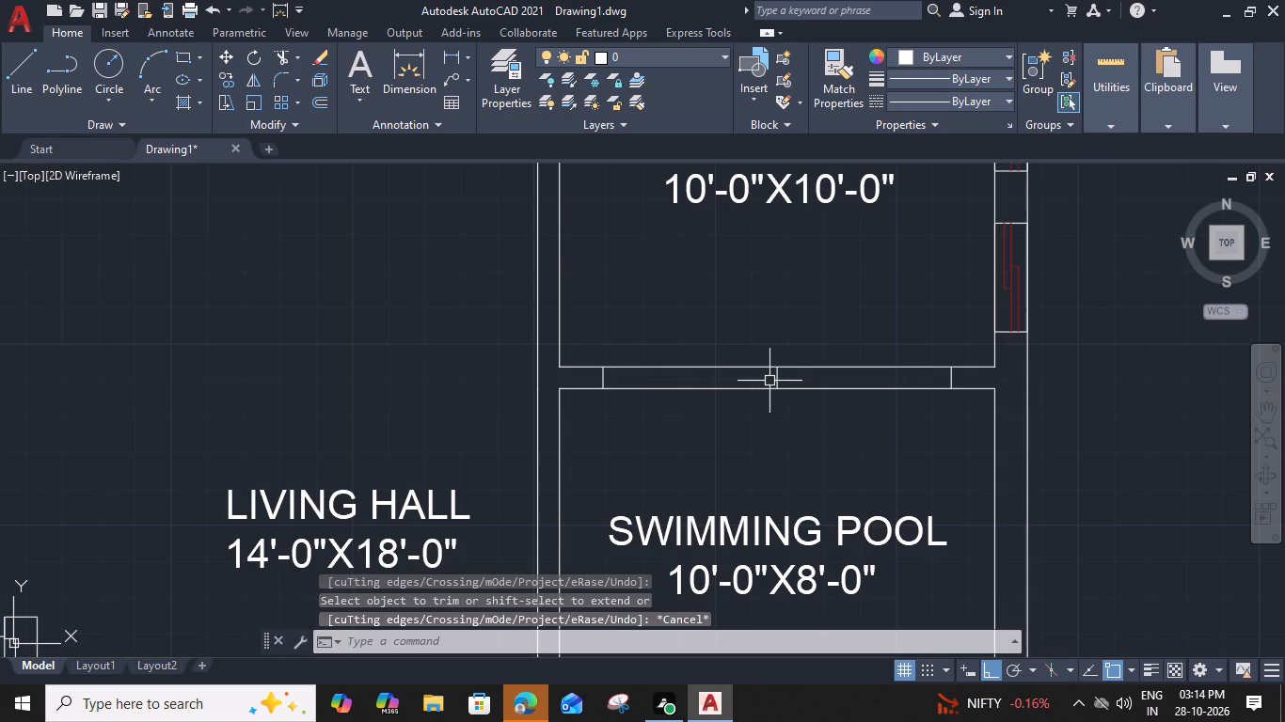
left_click(774, 381)
key("Delete")
Draw two crossing diagonal lines between opposite corners of the opening between HOME GYM and SWIMMING POOL.
key("l")
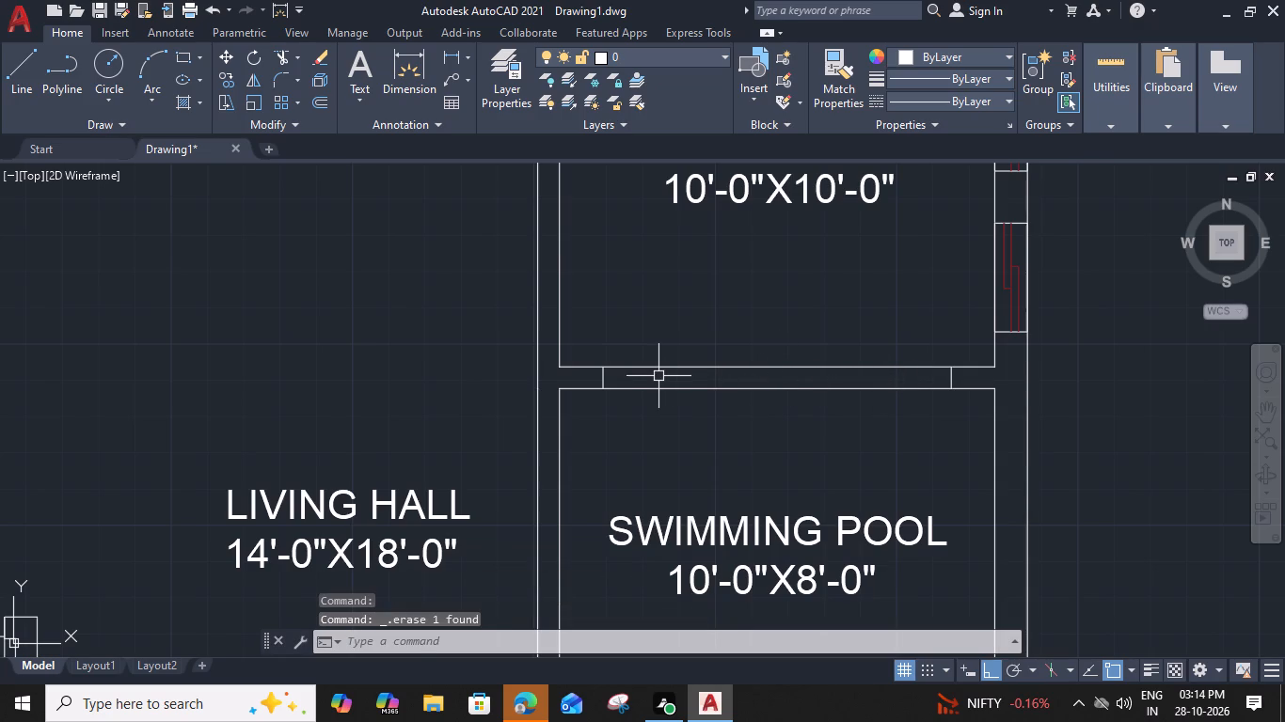
key("space")
scroll(595, 390, "up", 2)
left_click(613, 387)
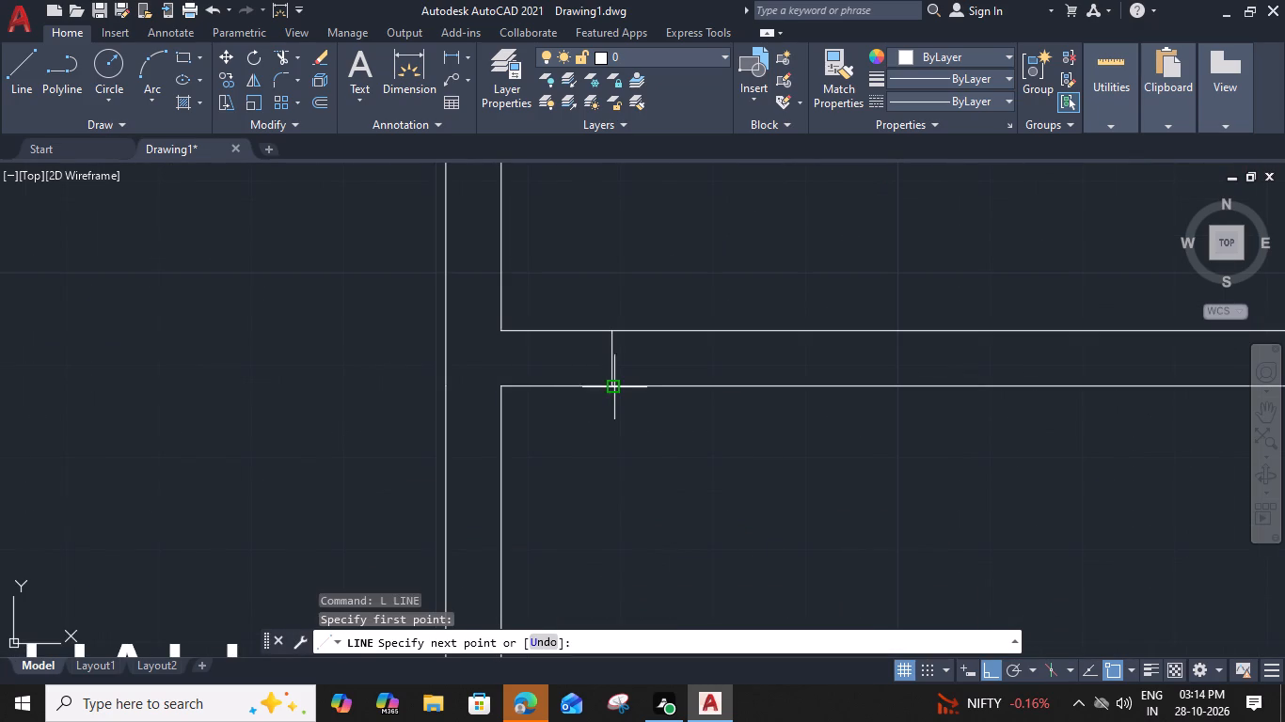
scroll(618, 387, "down", 2)
left_click(967, 368)
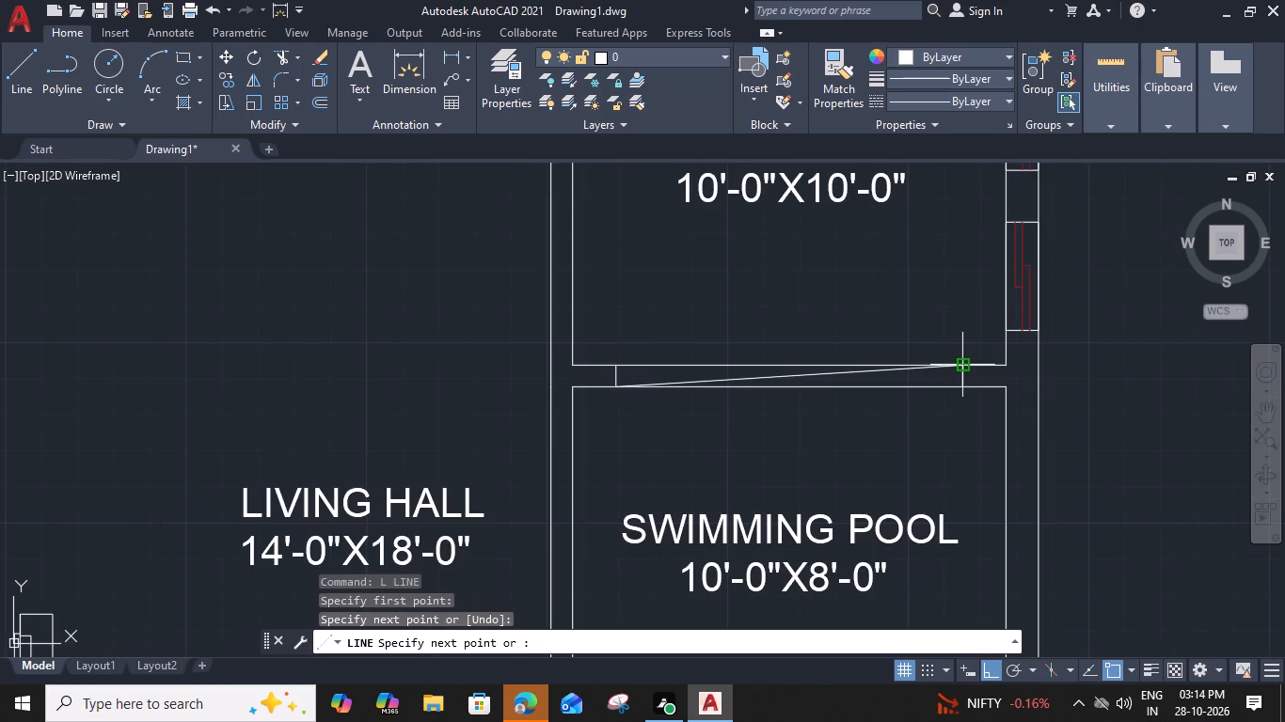
key("space")
scroll(950, 396, "up", 1)
key("space")
left_click(973, 383)
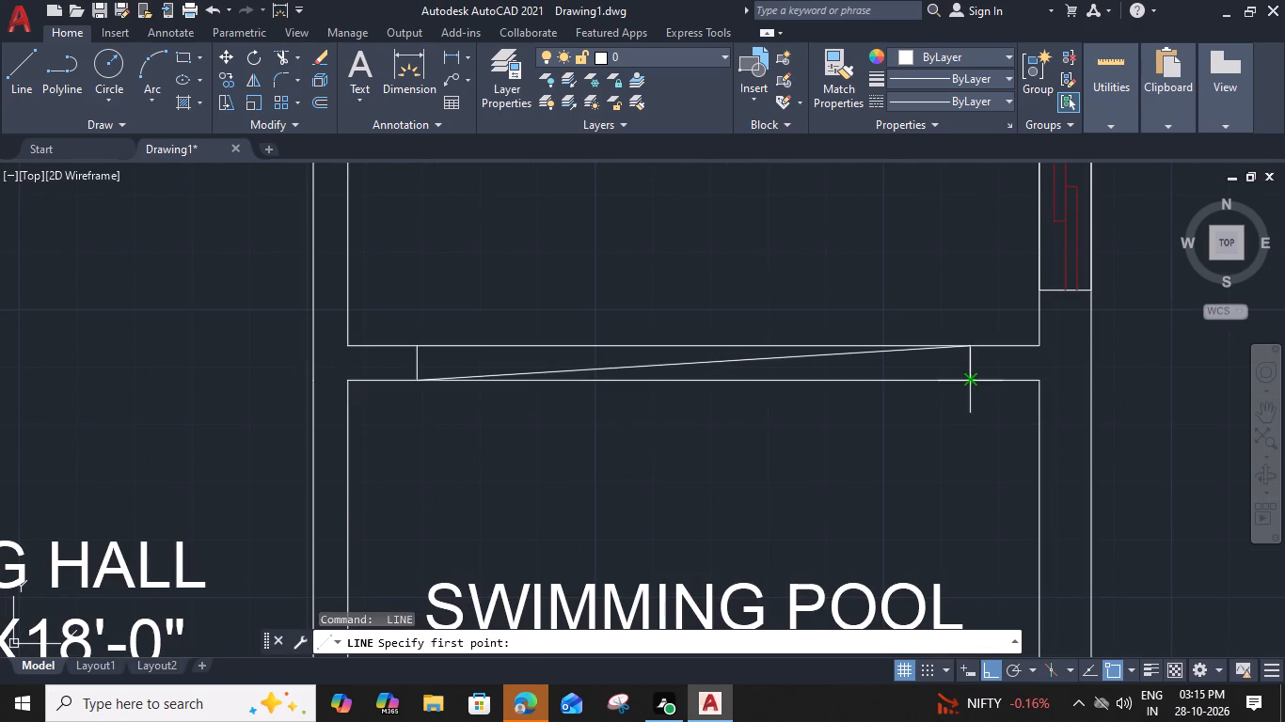
left_click(419, 351)
key("space")
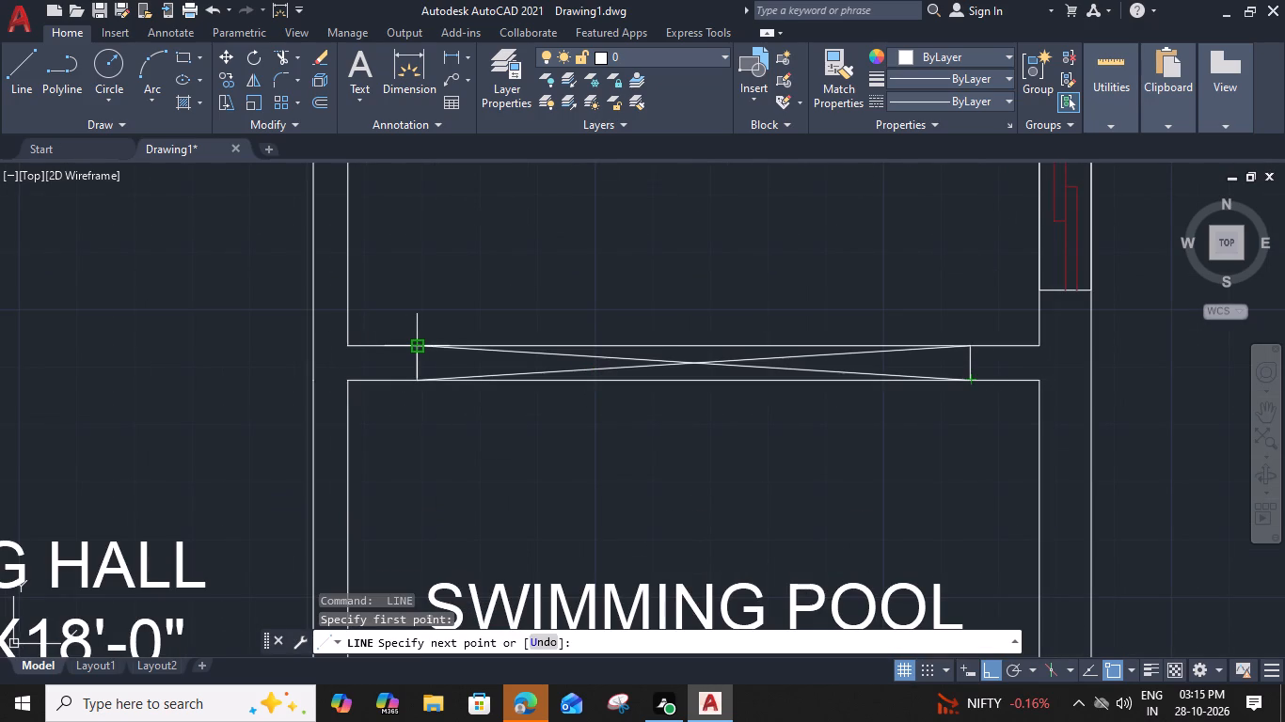
Set the colour of both diagonal lines in the opening to dark red 153,27,30.
scroll(677, 359, "up", 1)
left_click(710, 355)
left_click(696, 383)
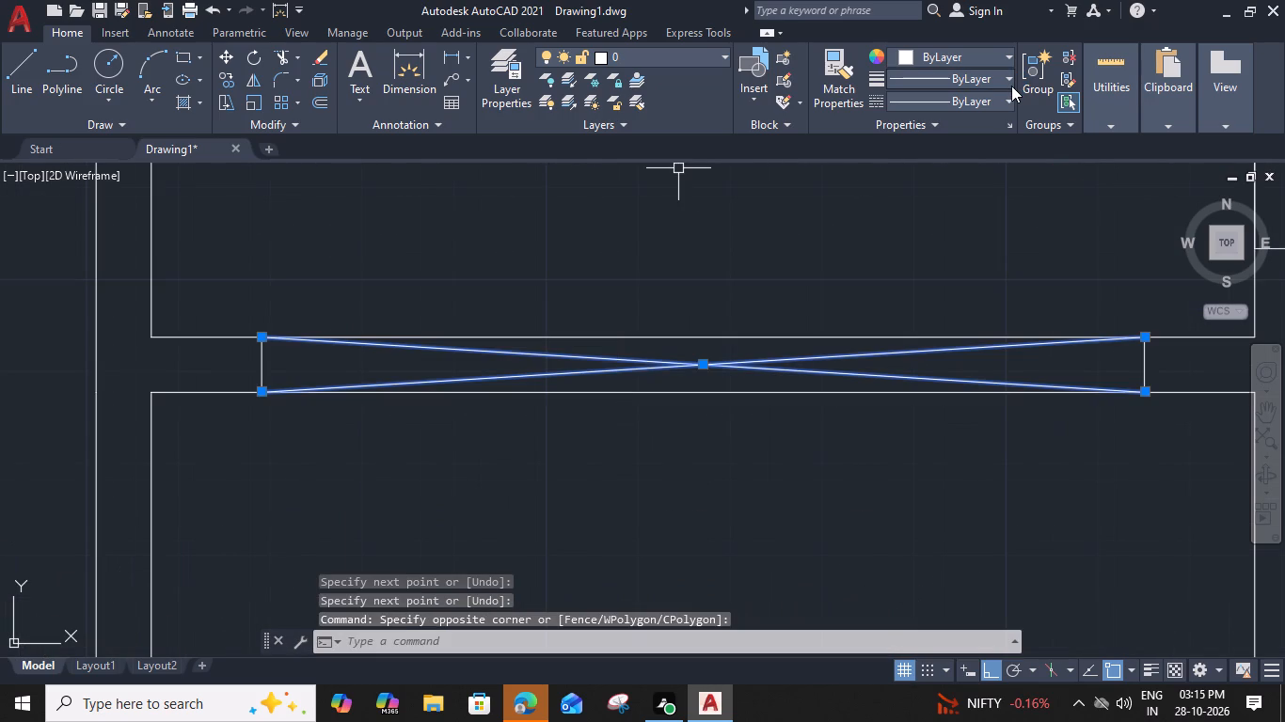
left_click(1002, 60)
left_click(958, 134)
Load the ACAD_ISO02W100 ISO dash linetype into the drawing.
left_click(933, 103)
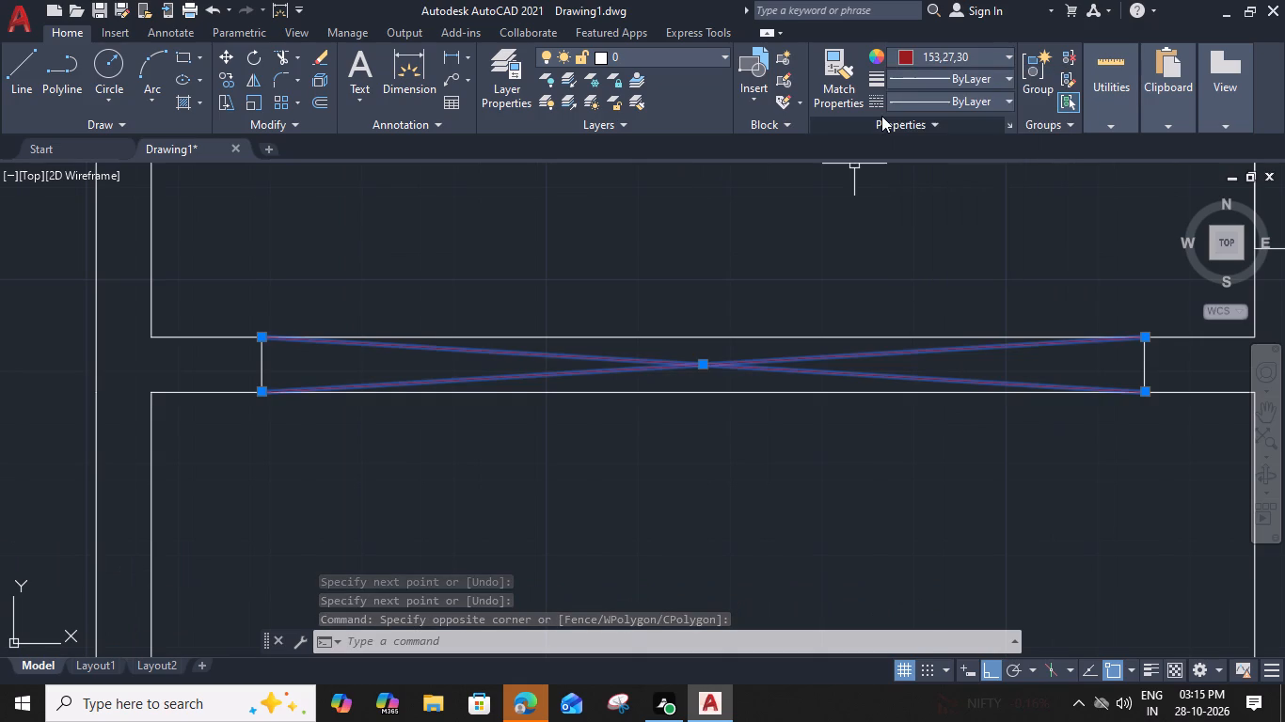
left_click(954, 197)
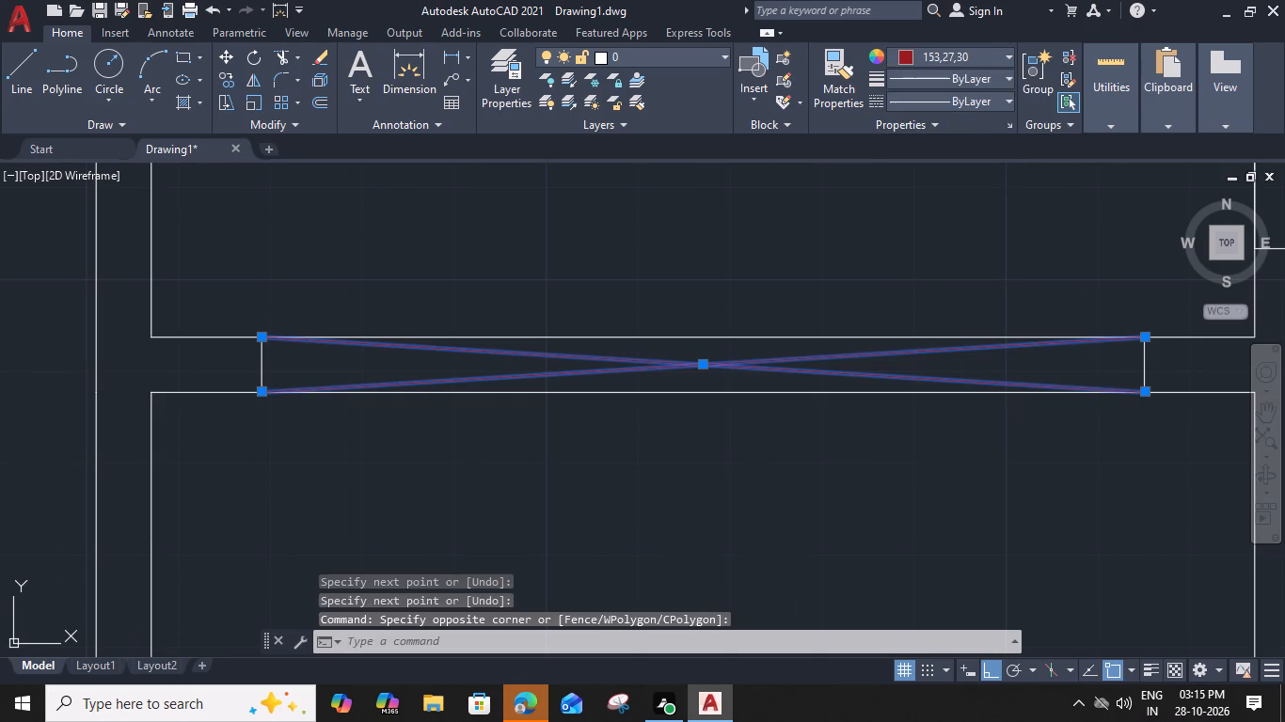
left_click(802, 196)
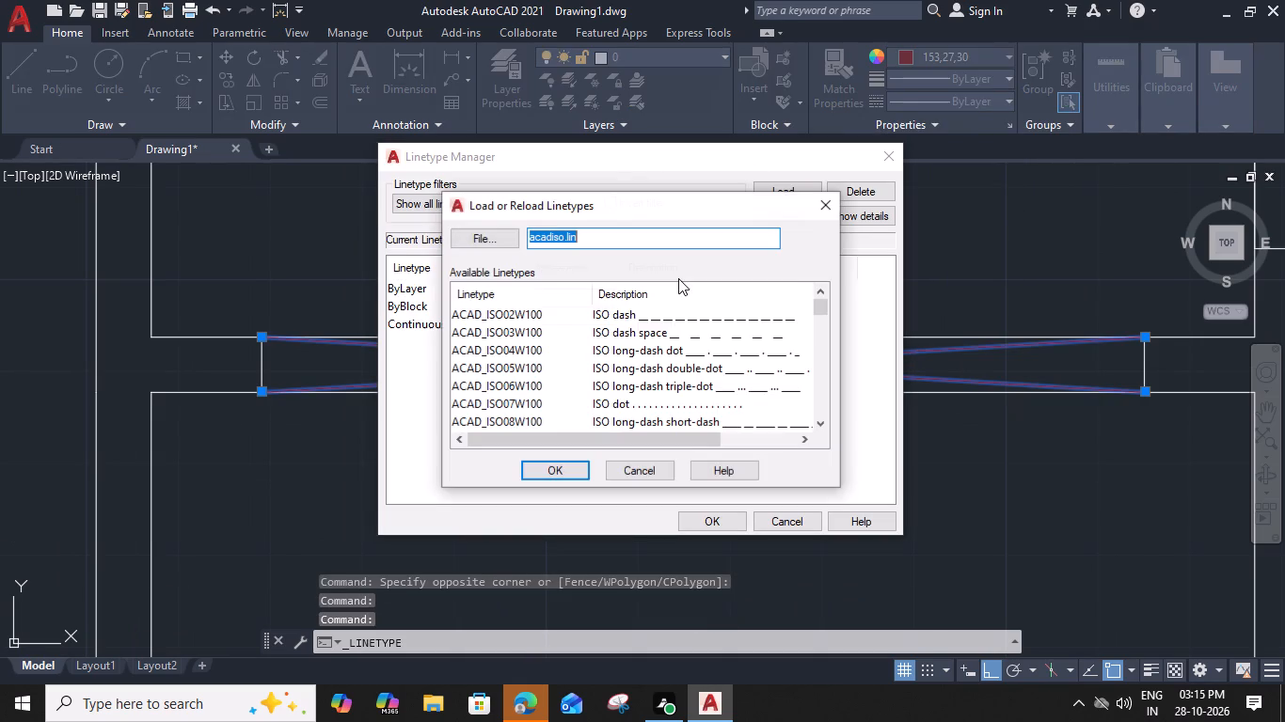
left_click(627, 319)
left_click(575, 471)
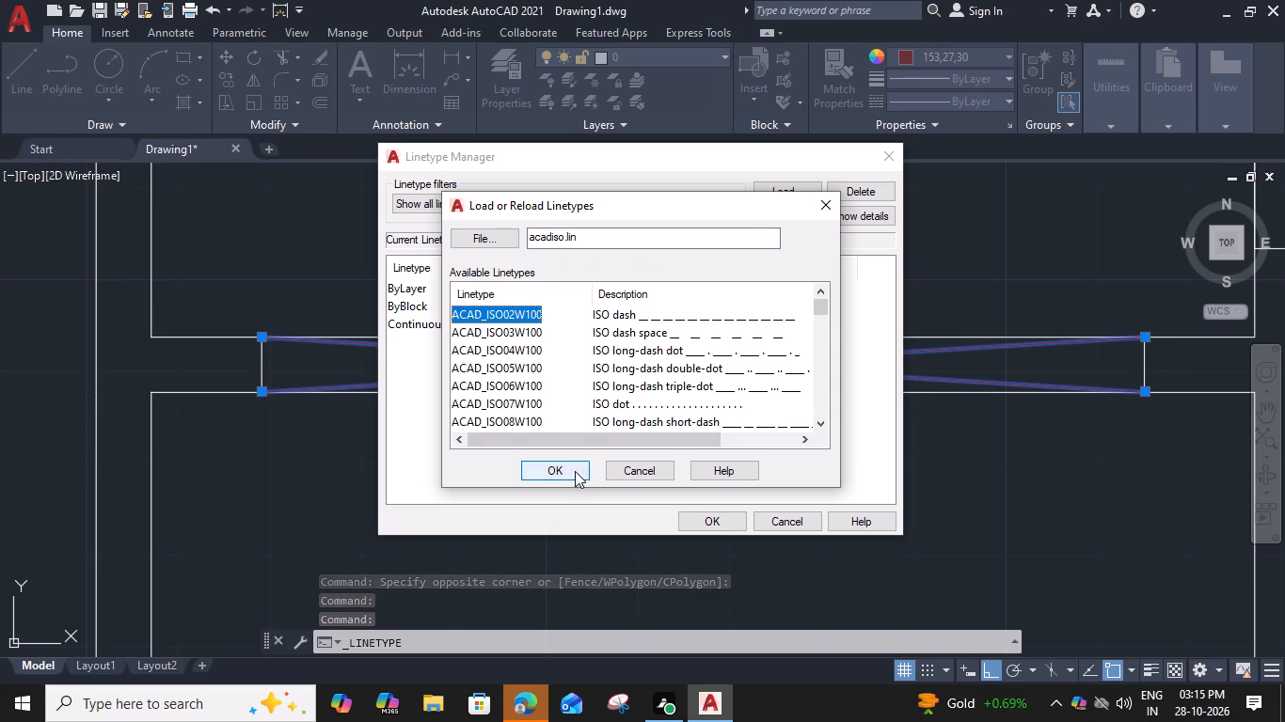
left_click(717, 527)
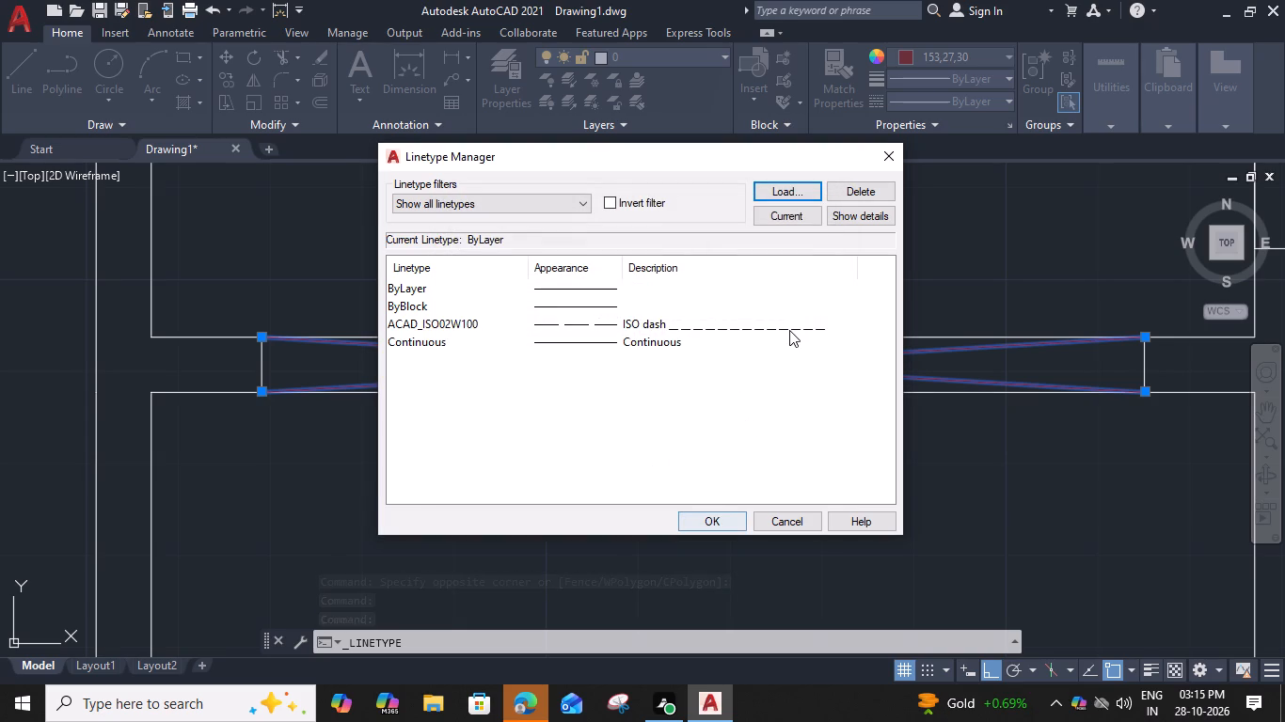
Apply the ACAD_ISO02W100 linetype to both diagonal lines in the HOME GYM and SWIMMING POOL opening.
left_click(716, 351)
left_click(702, 376)
left_click(986, 95)
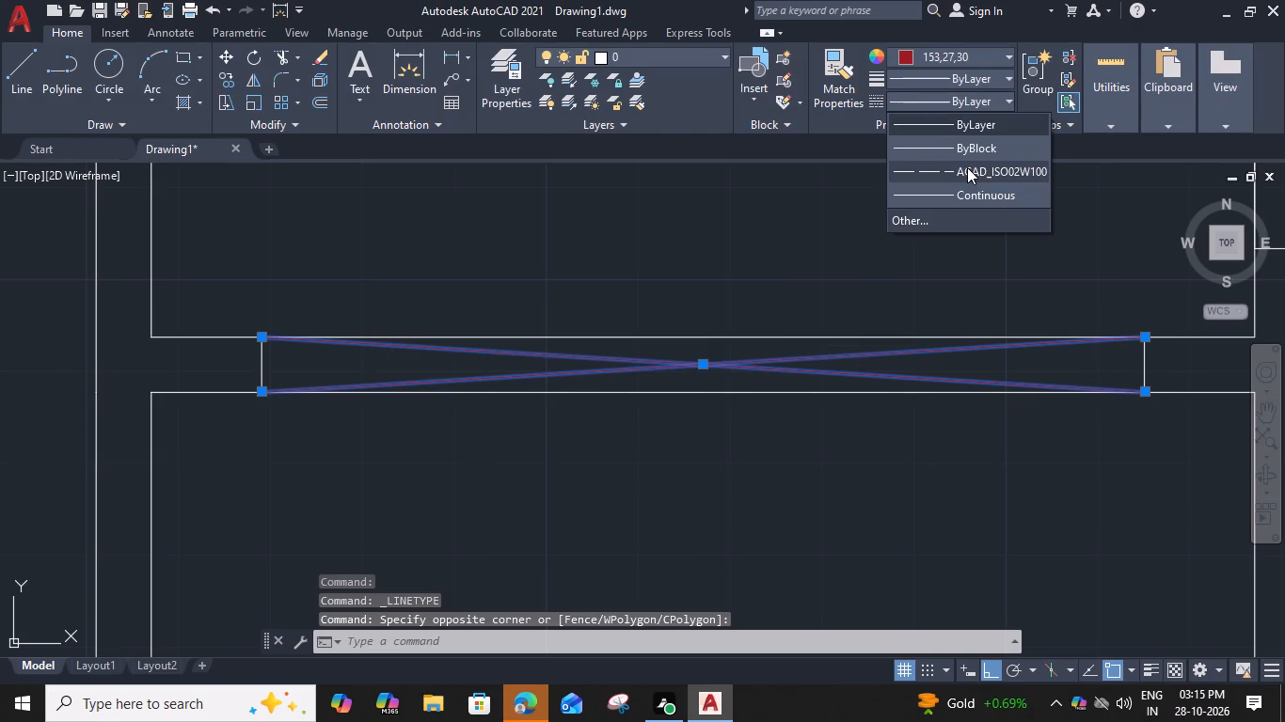
left_click(966, 168)
scroll(739, 331, "down", 2)
key("space")
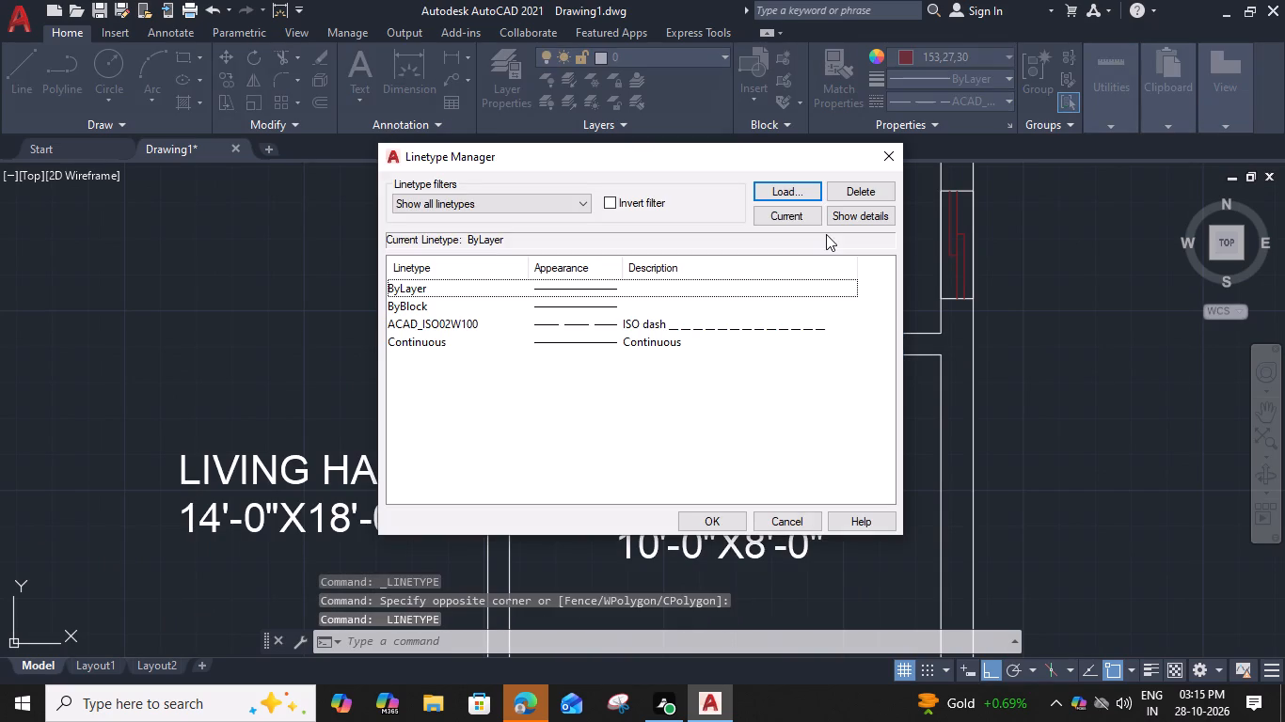
left_click(889, 161)
key("Escape")
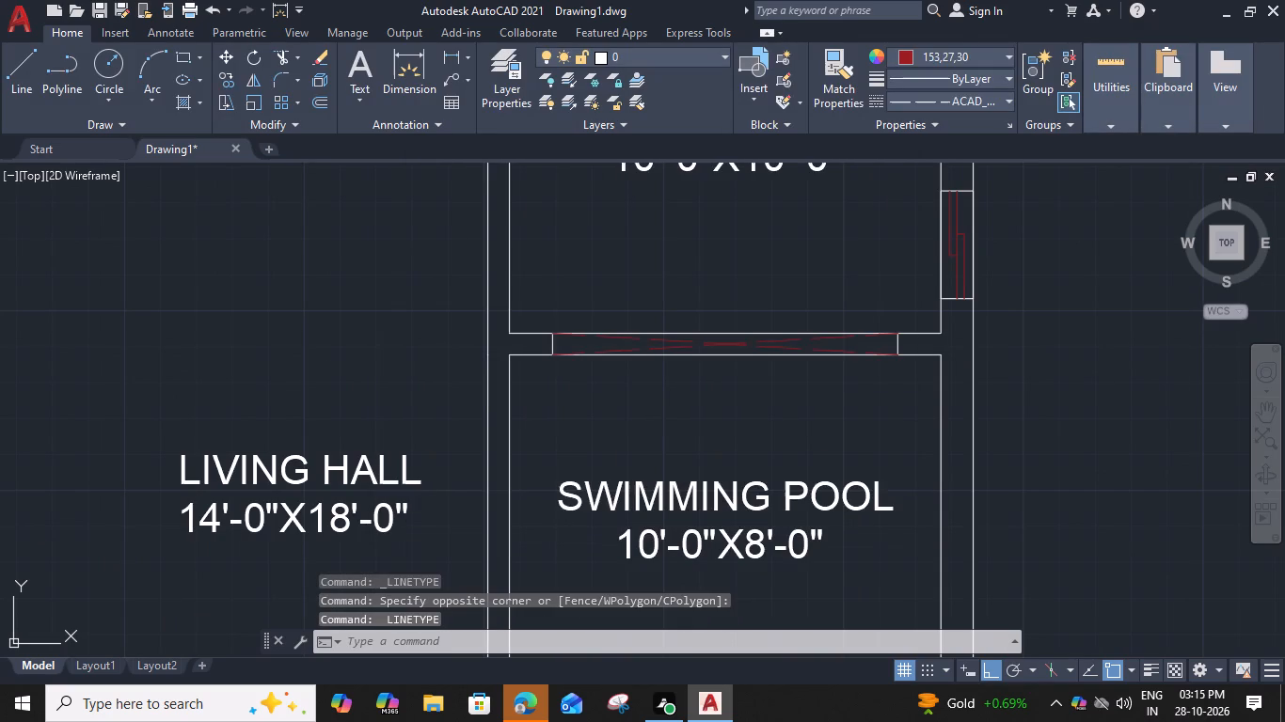
Draw a rectangle 9" long and 7' wide, starting from a point below the SWIMMING POOL label.
scroll(723, 397, "down", 1)
middle_click_drag(724, 397, 716, 291)
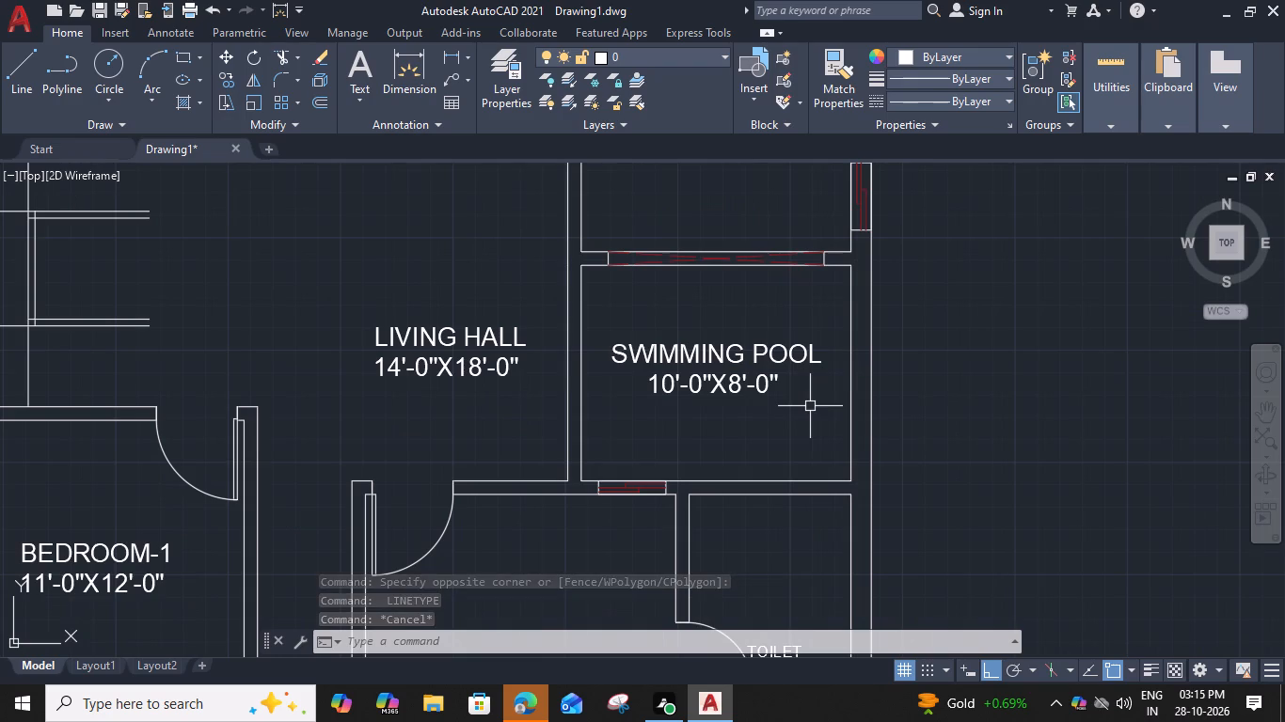
type("REC")
key("space")
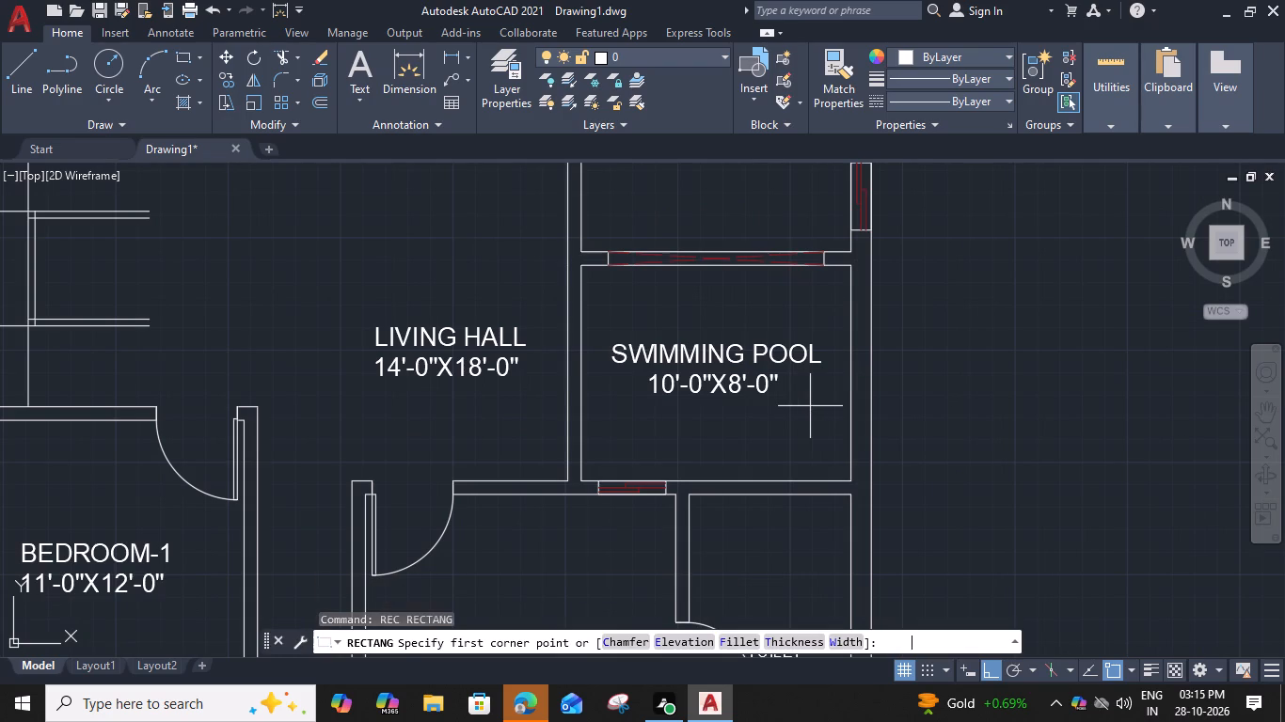
left_click(679, 421)
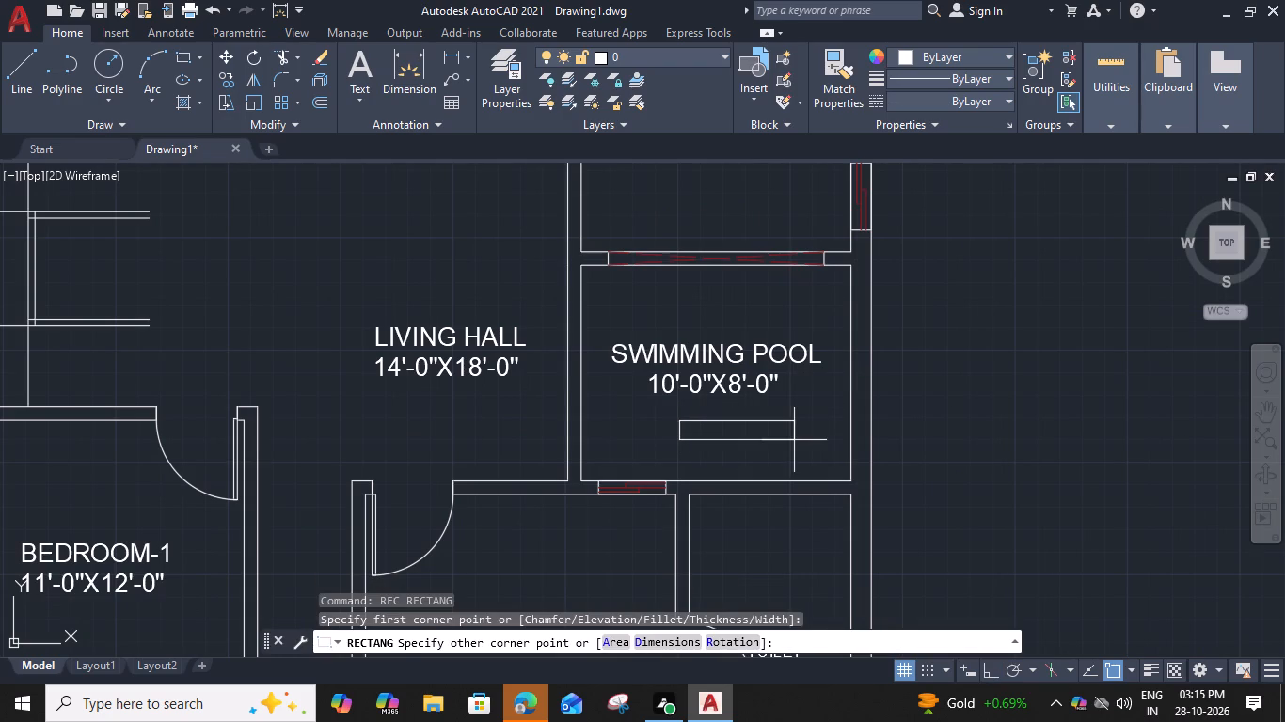
key("d")
key("space")
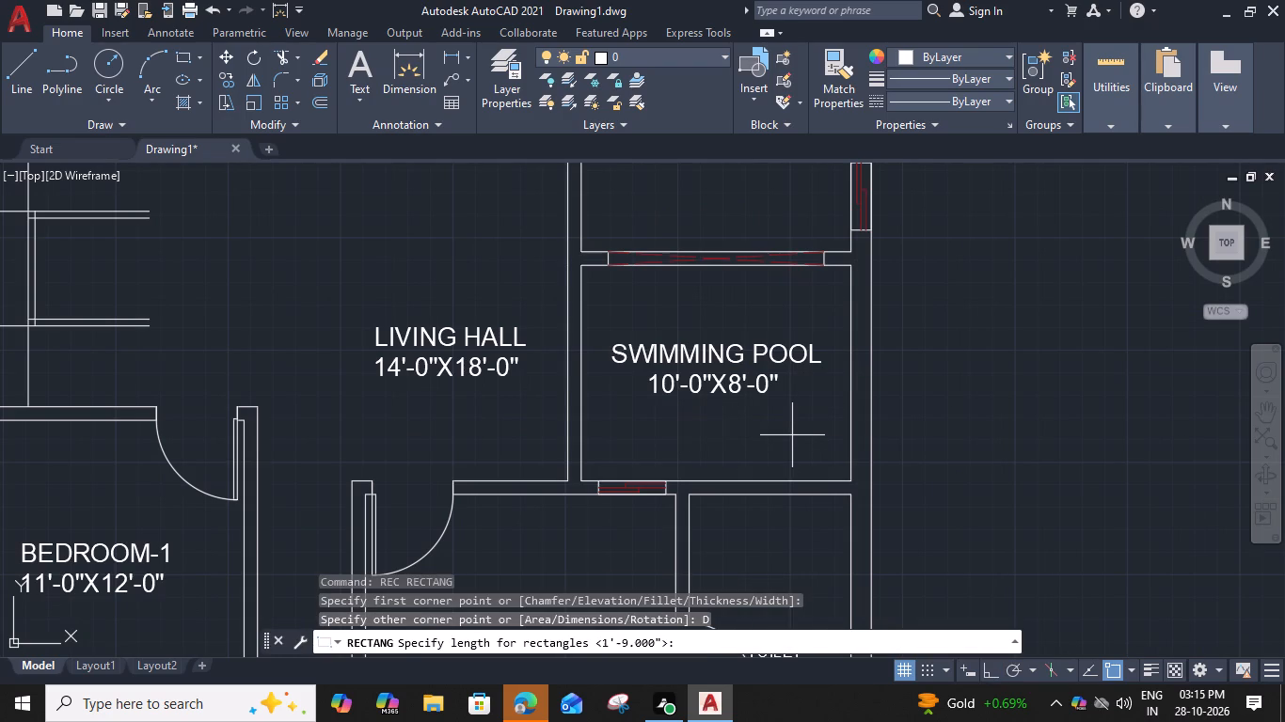
key("9")
key("shift+quotedbl")
key("Return")
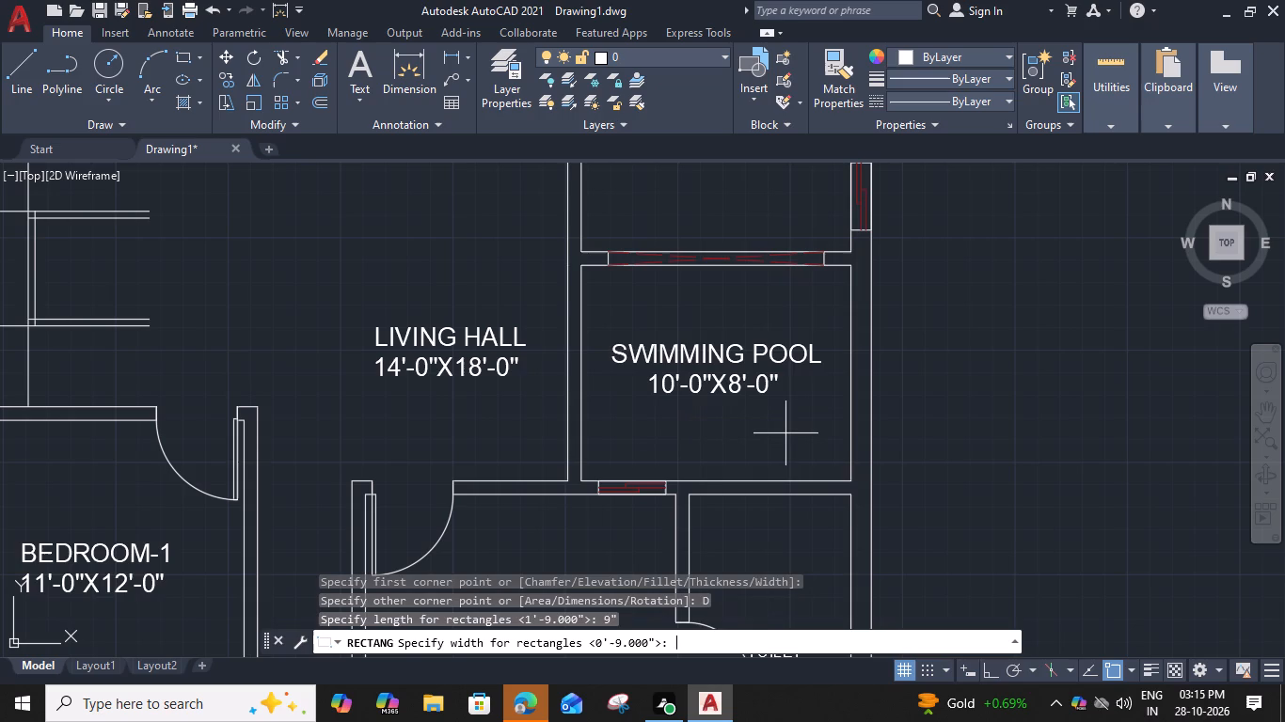
type("7'")
key("space")
left_click(777, 537)
Move the 9" by 7' rectangle outside the house, into the empty space east of the SWIMMING POOL and TOILET exterior wall.
middle_click_drag(782, 532, 792, 432)
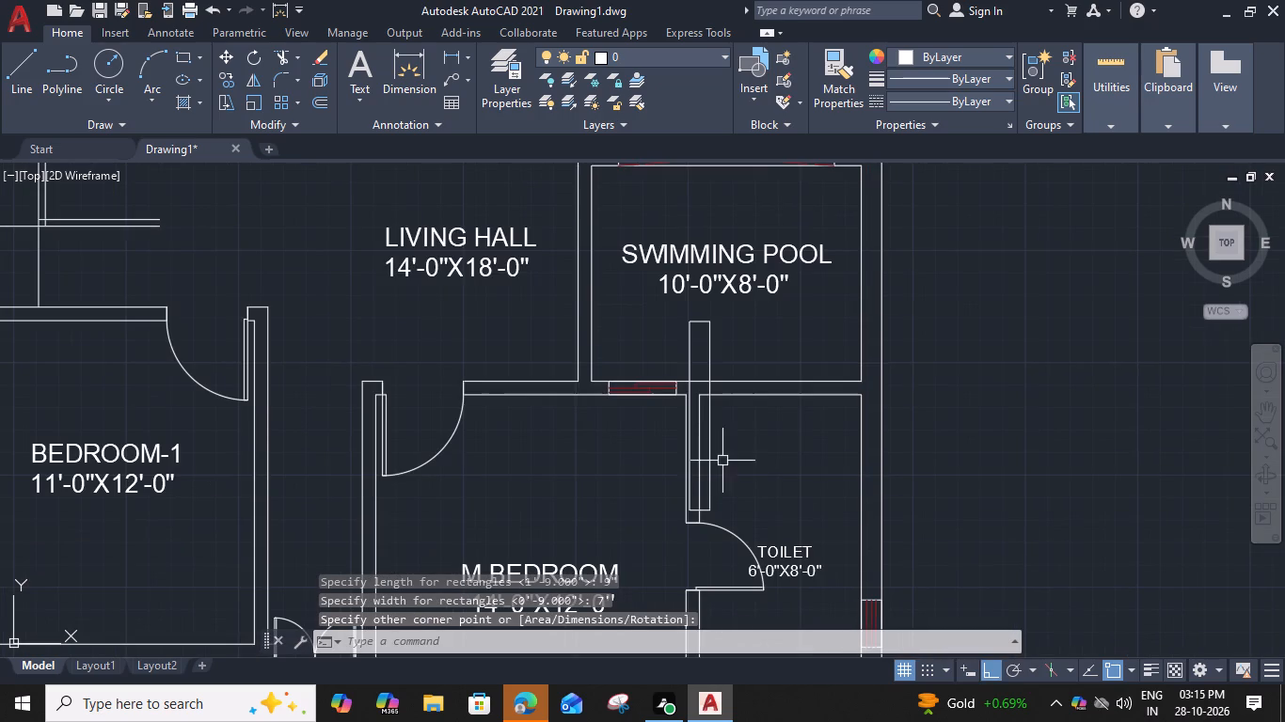
left_click(710, 453)
type("M")
key("space")
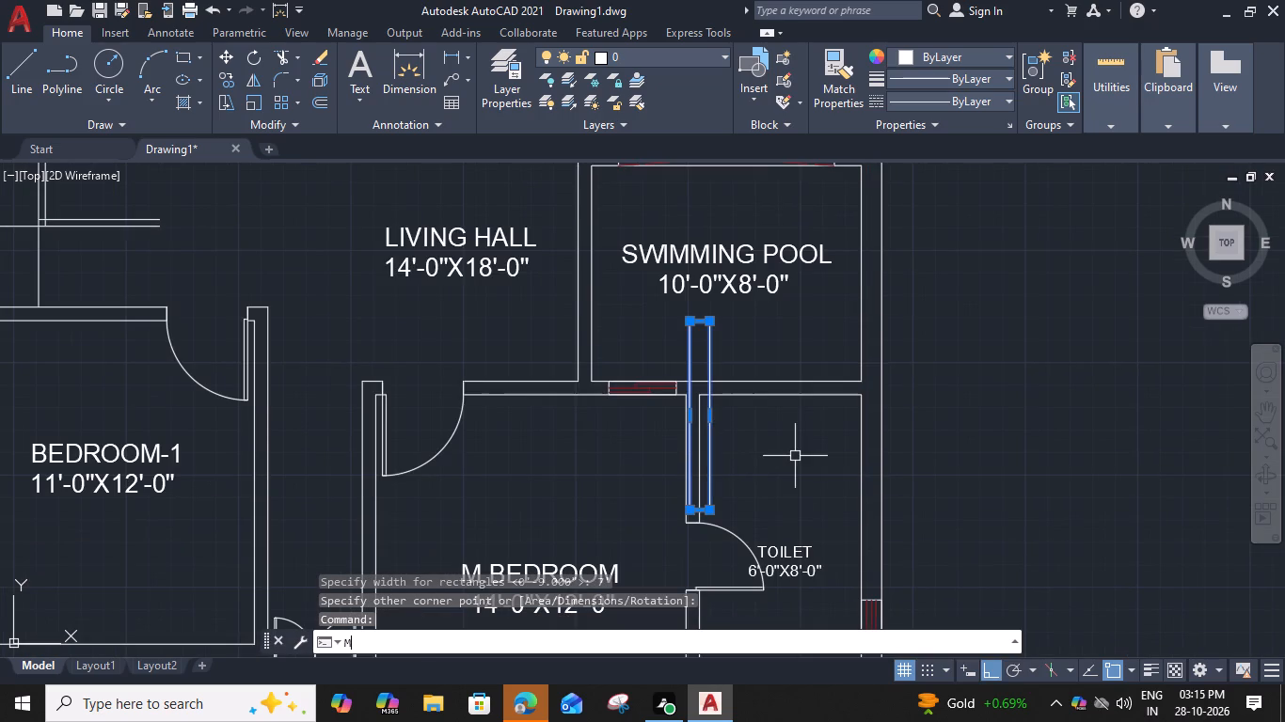
left_click(710, 418)
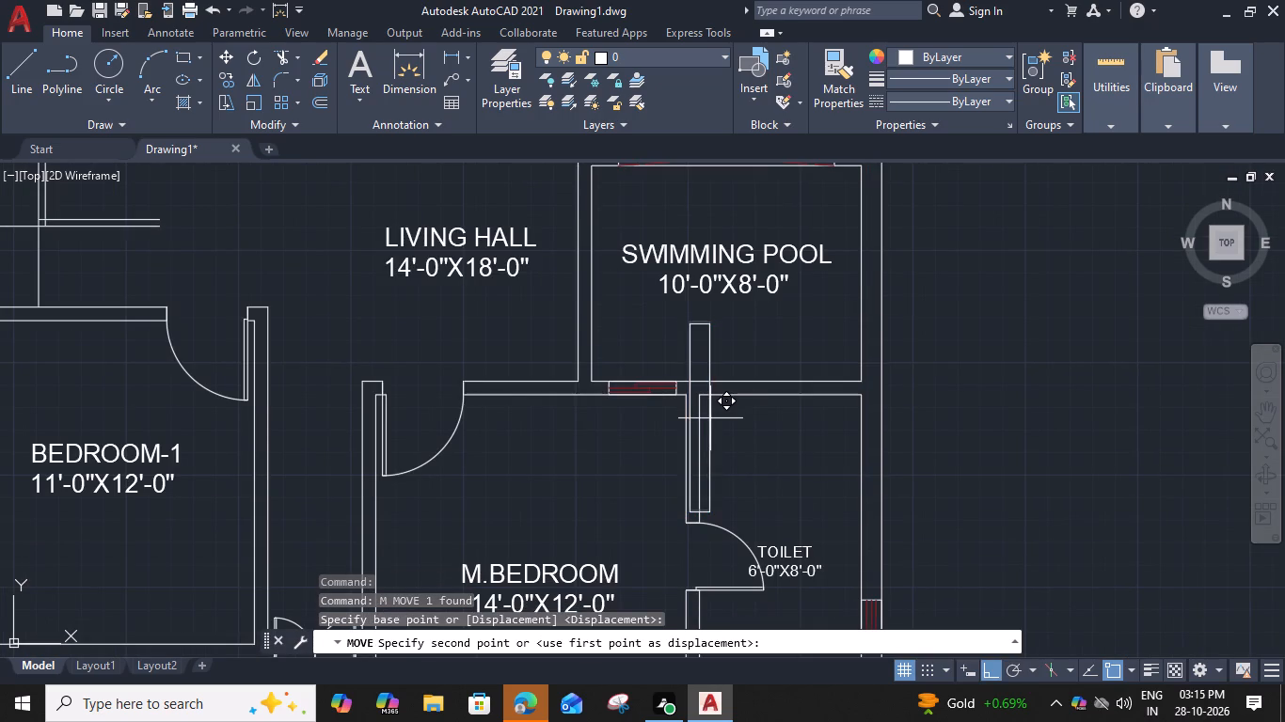
left_click(965, 413)
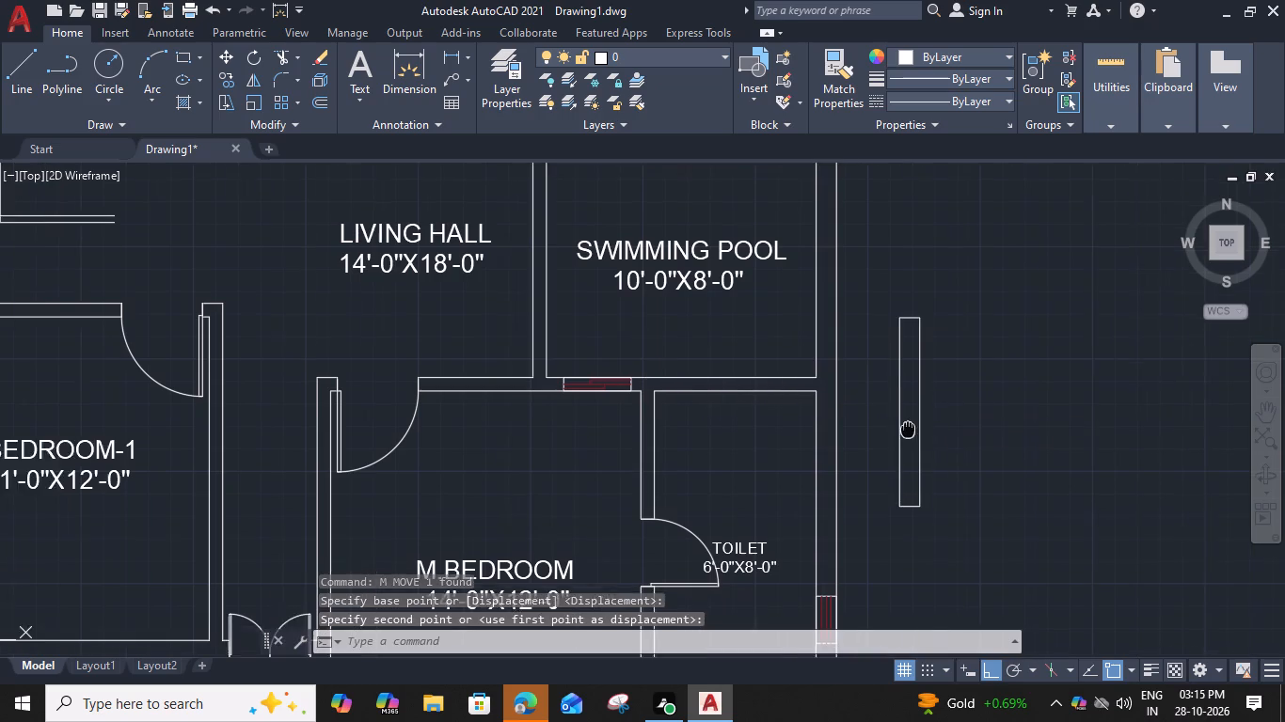
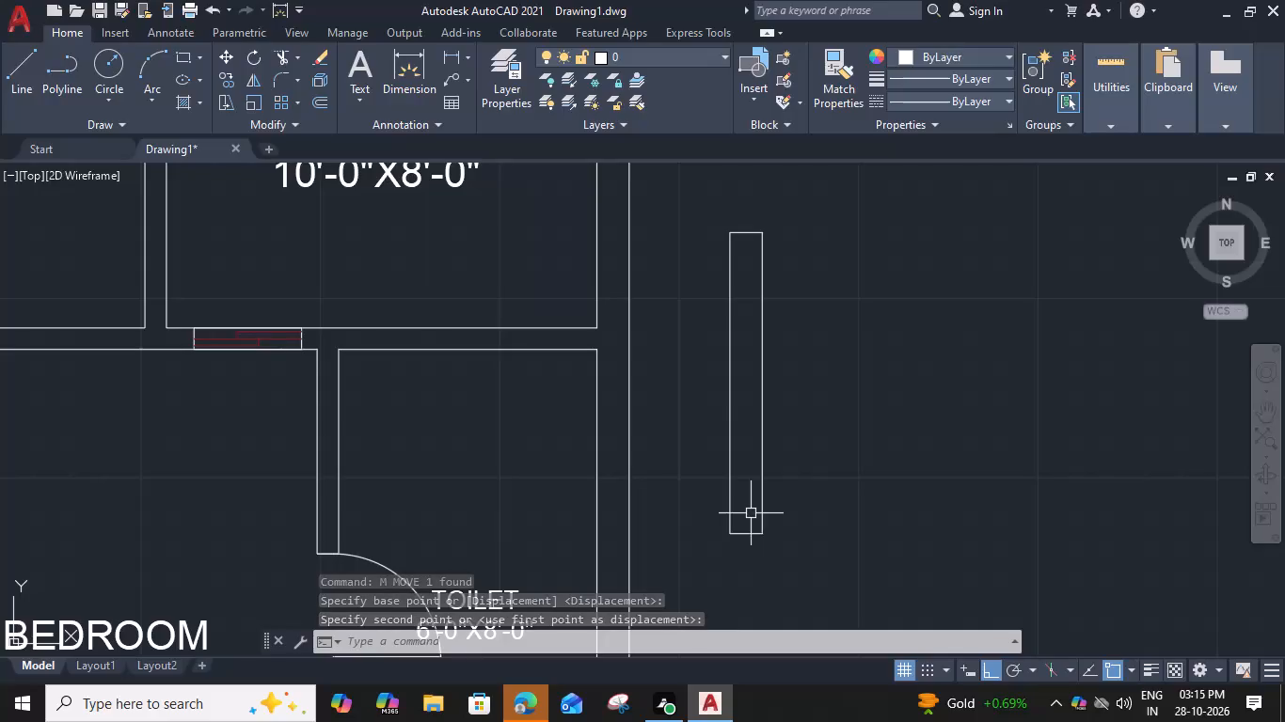
Draw a vertical centre line through the 9" by 7' rectangle, joining the midpoints of its top and bottom edges.
type("L")
key("space")
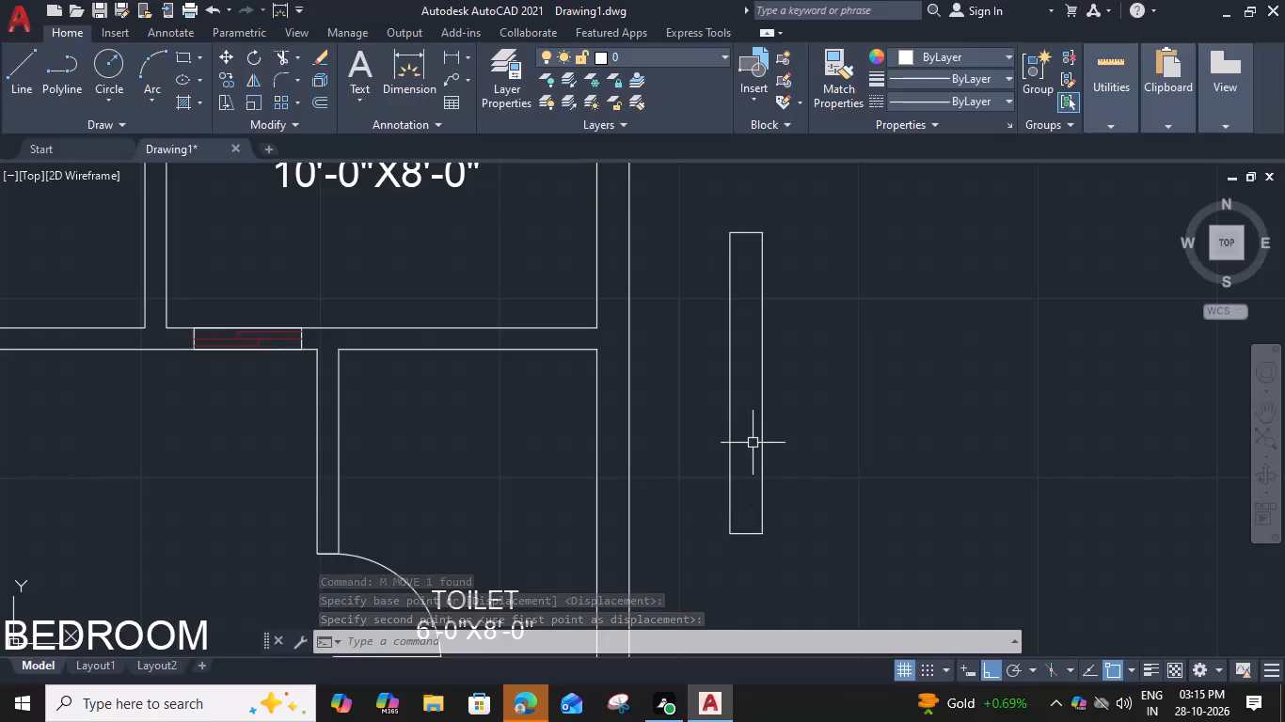
left_click(750, 234)
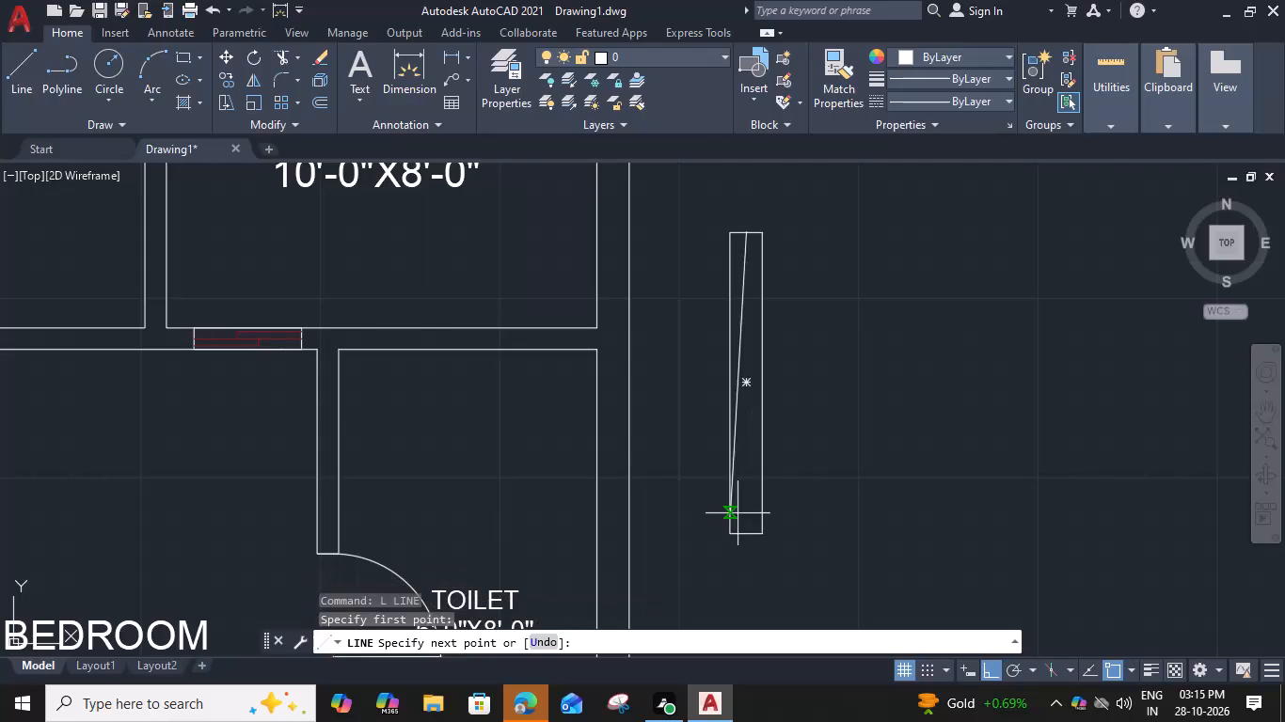
left_click(747, 531)
key("space")
Offset the rectangle's centre line by 2" to both its east and west sides.
left_click(746, 463)
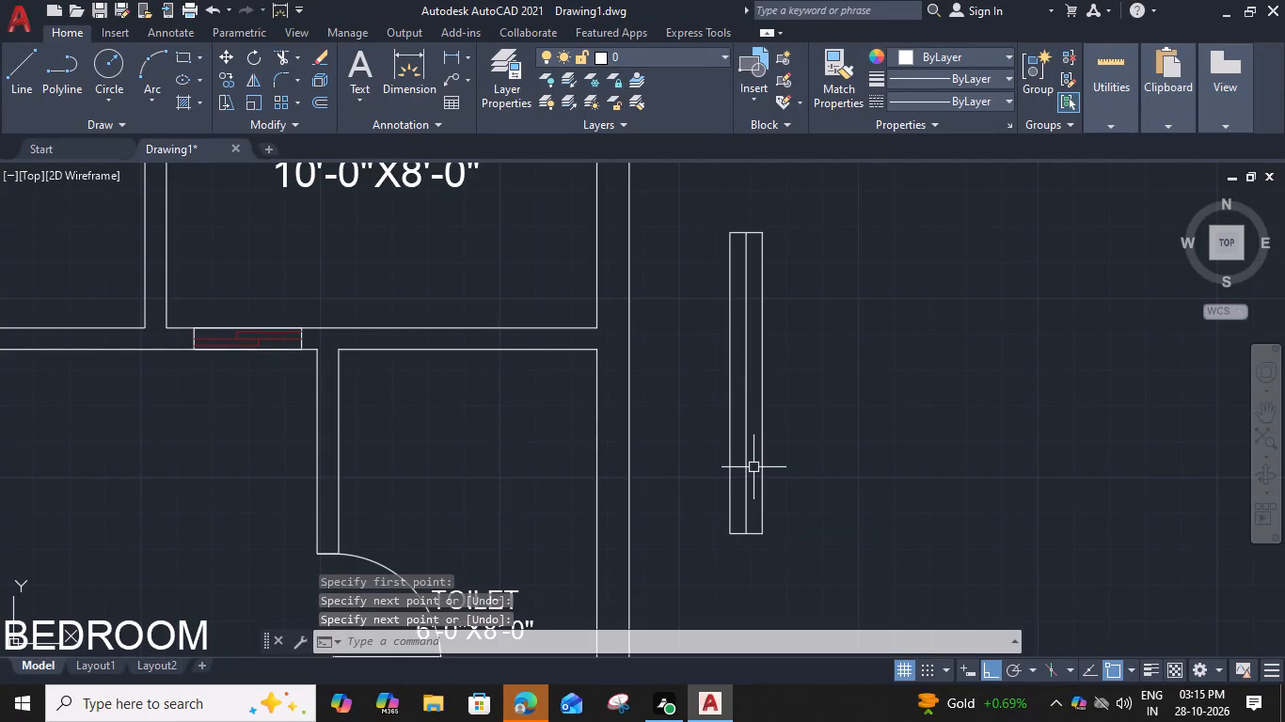
type("O")
key("space")
key("2")
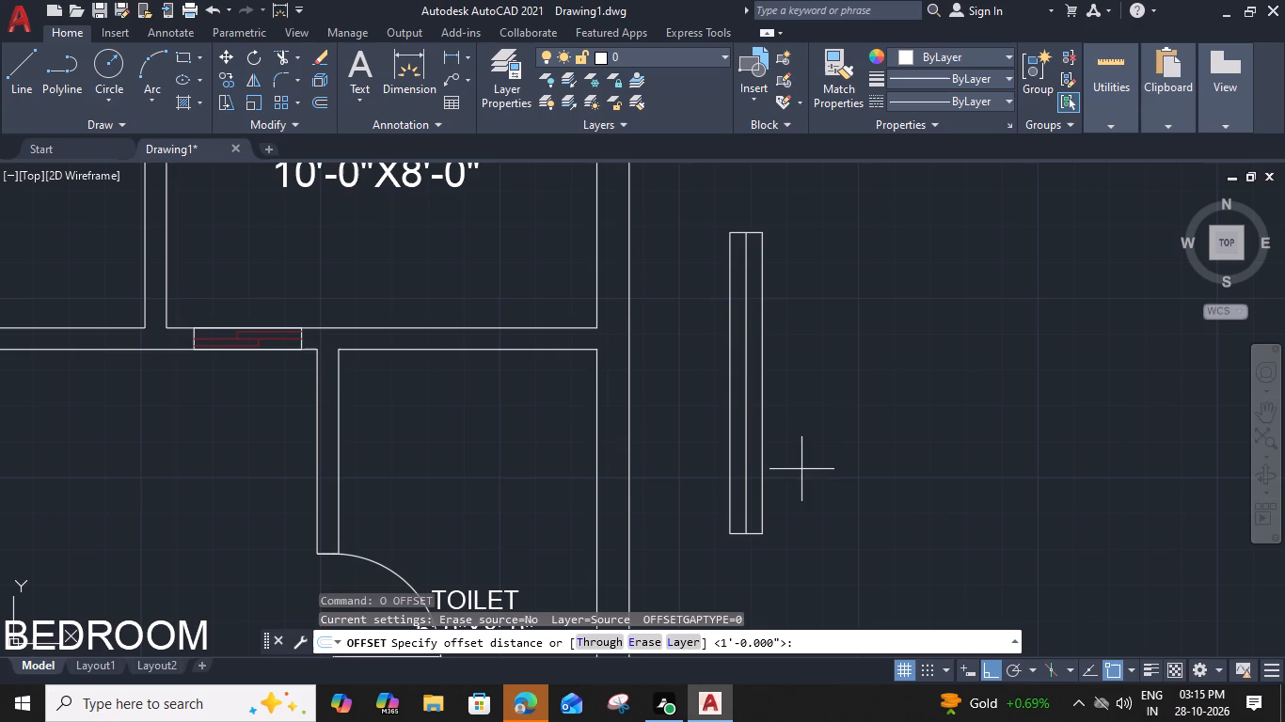
key("shift+quotedbl")
key("Return")
left_click(846, 482)
scroll(738, 439, "up", 1)
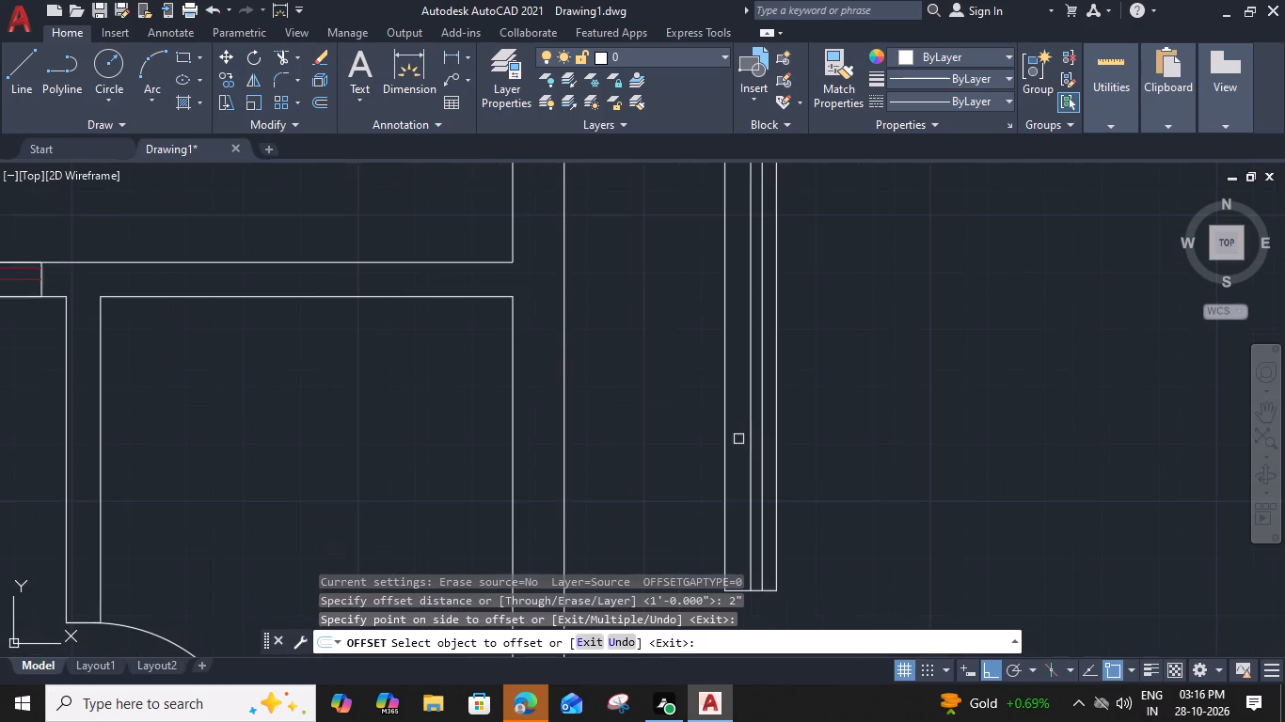
left_click(750, 444)
left_click(725, 452)
key("Escape")
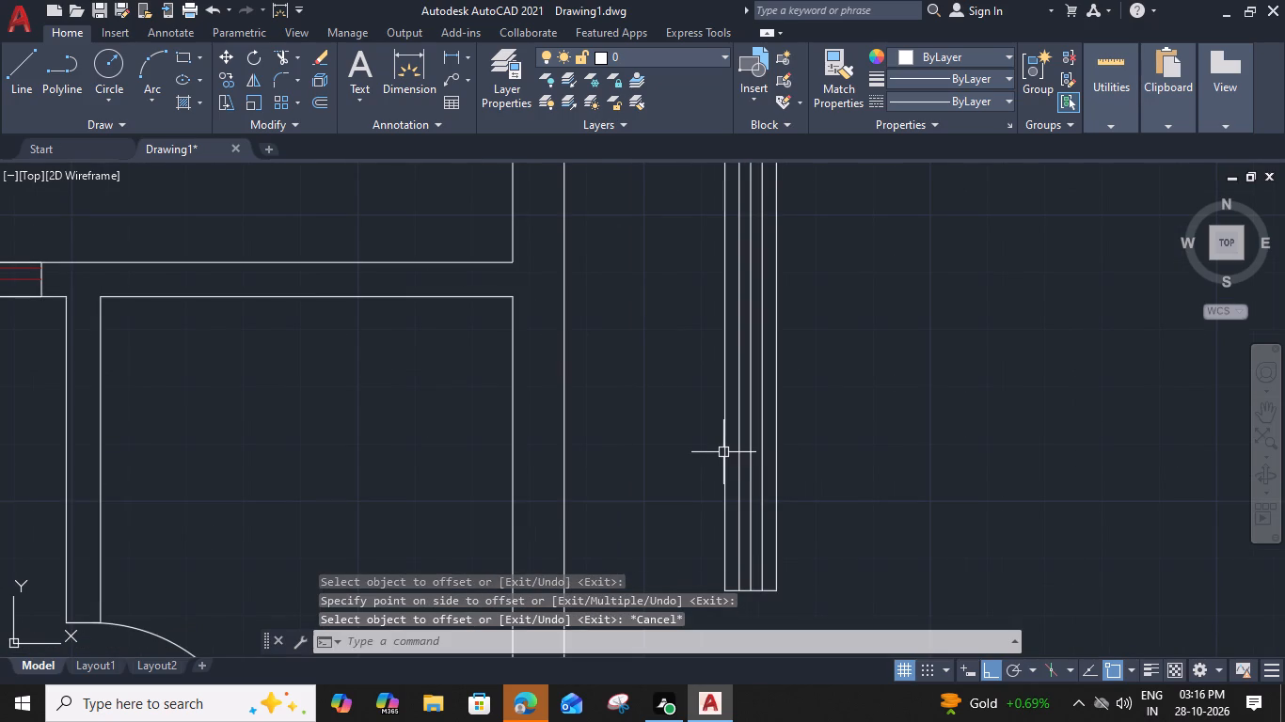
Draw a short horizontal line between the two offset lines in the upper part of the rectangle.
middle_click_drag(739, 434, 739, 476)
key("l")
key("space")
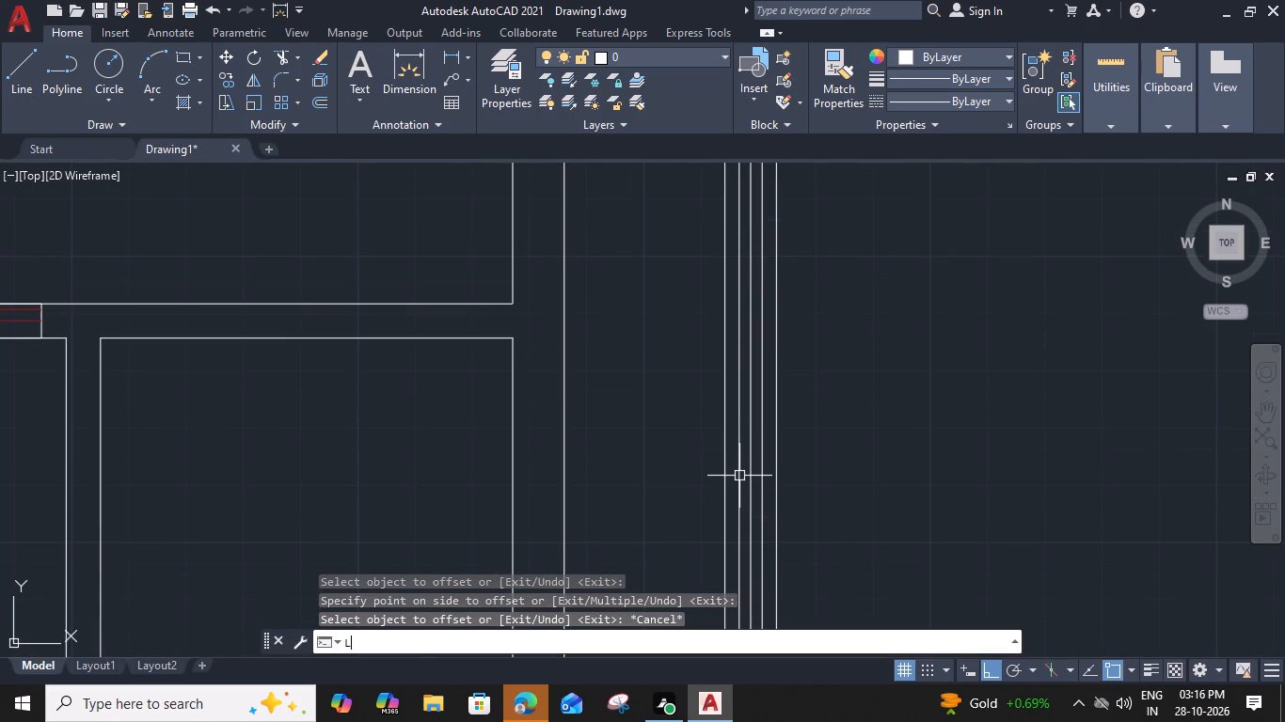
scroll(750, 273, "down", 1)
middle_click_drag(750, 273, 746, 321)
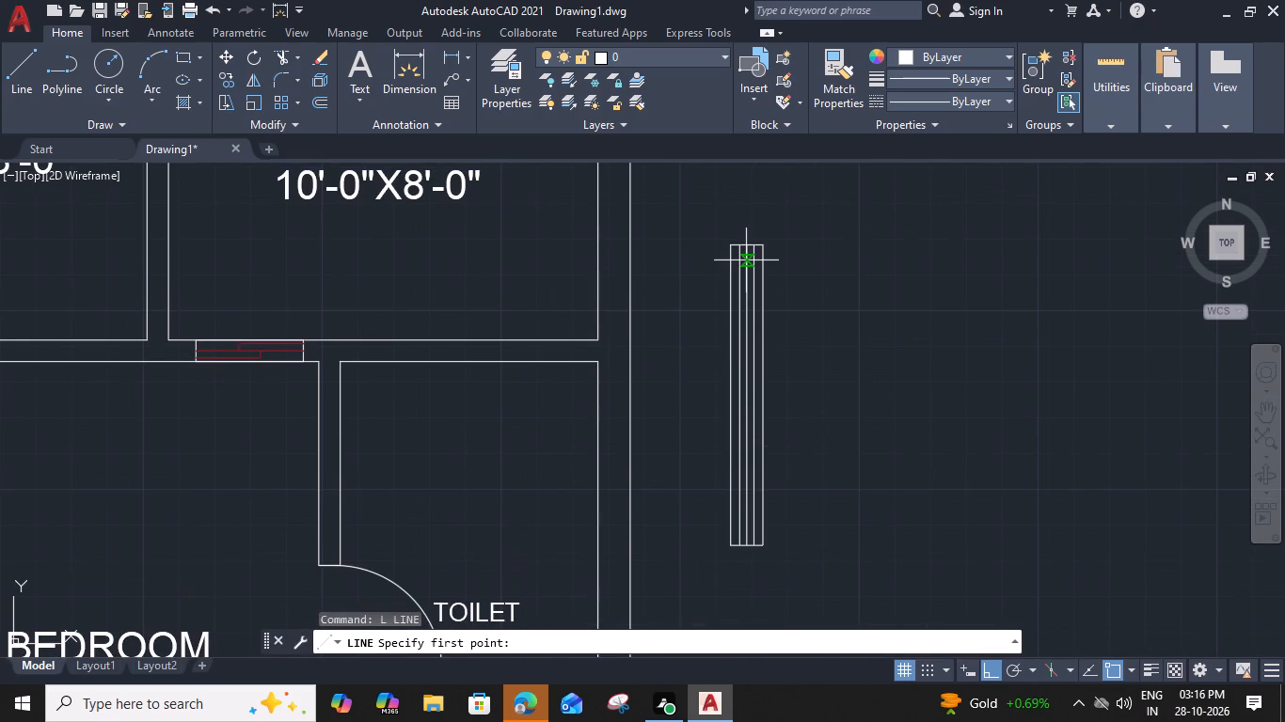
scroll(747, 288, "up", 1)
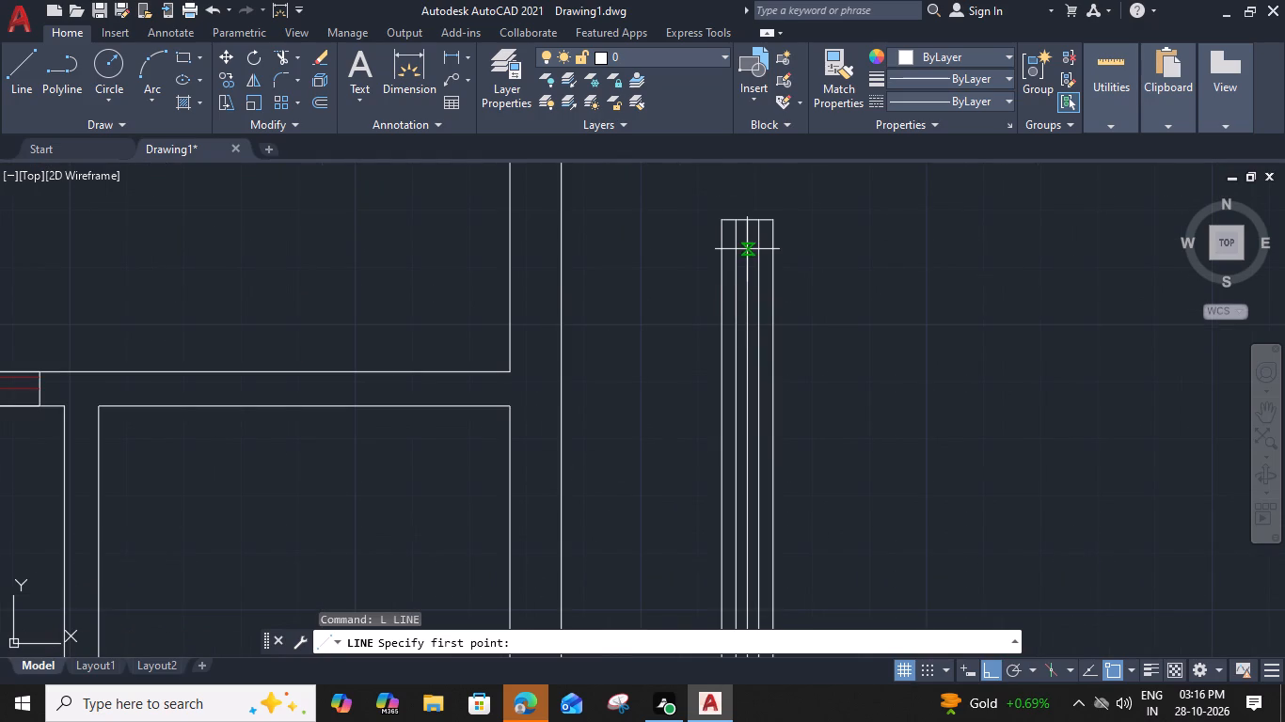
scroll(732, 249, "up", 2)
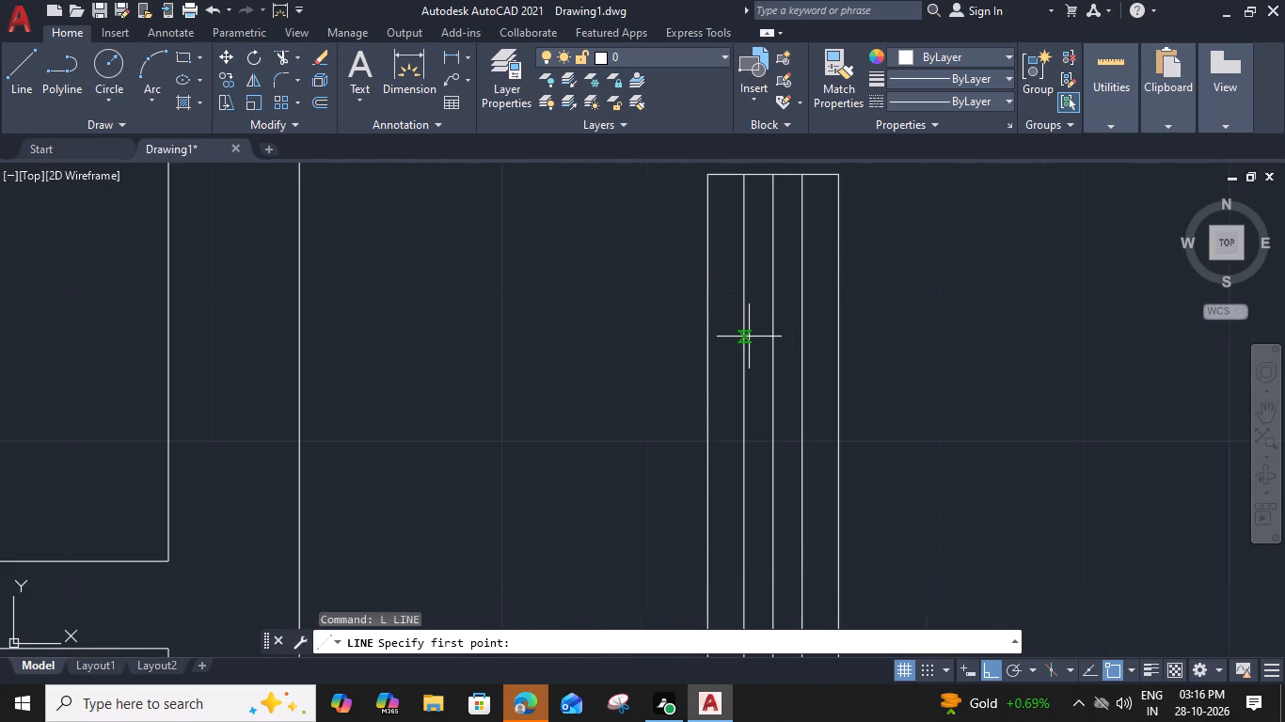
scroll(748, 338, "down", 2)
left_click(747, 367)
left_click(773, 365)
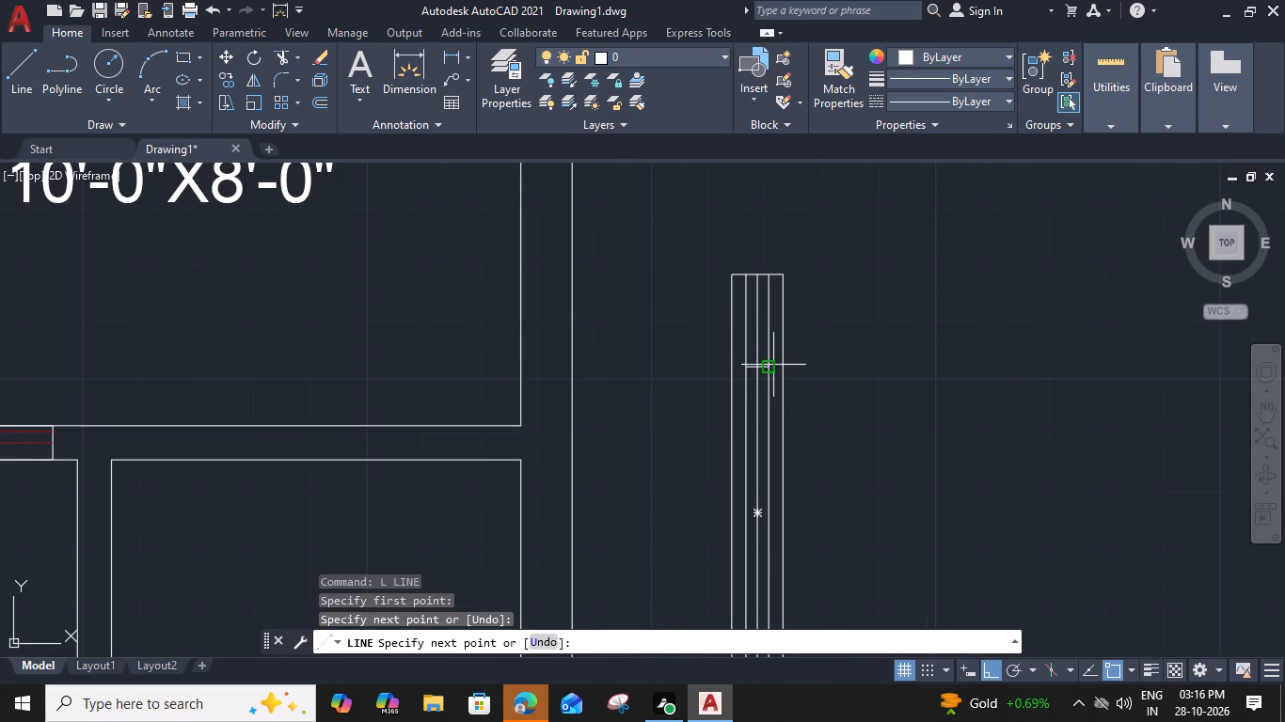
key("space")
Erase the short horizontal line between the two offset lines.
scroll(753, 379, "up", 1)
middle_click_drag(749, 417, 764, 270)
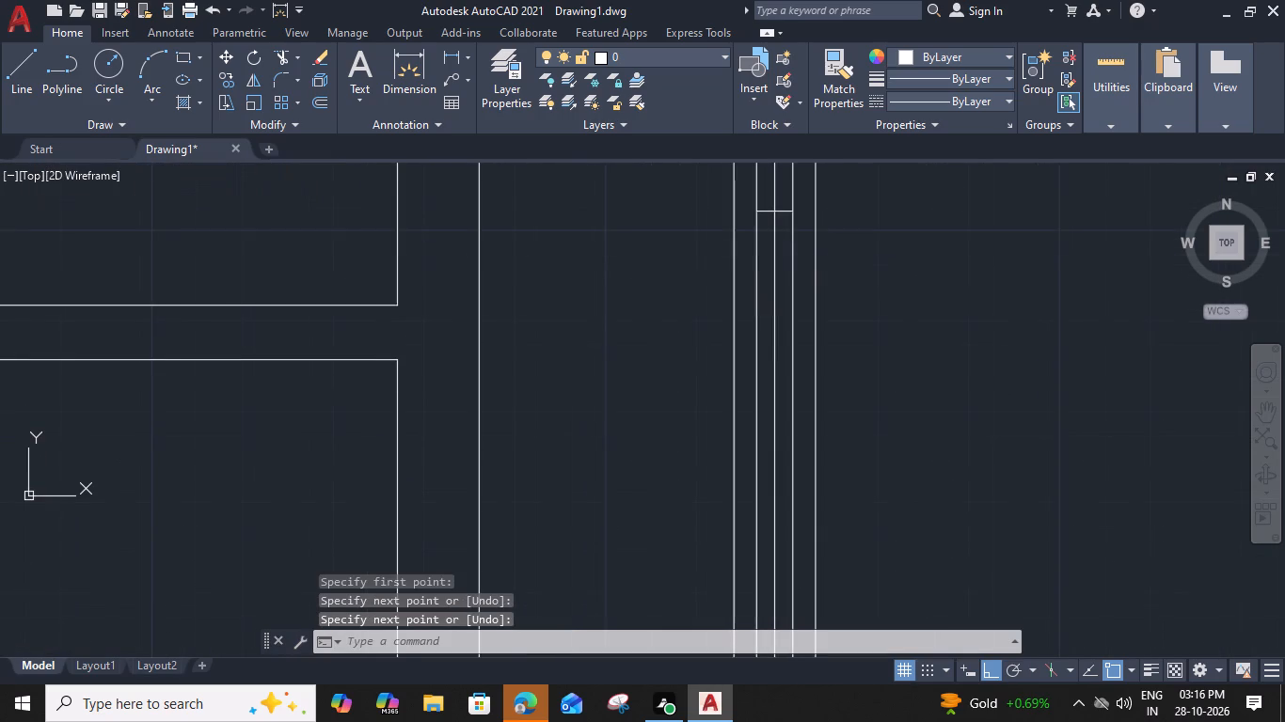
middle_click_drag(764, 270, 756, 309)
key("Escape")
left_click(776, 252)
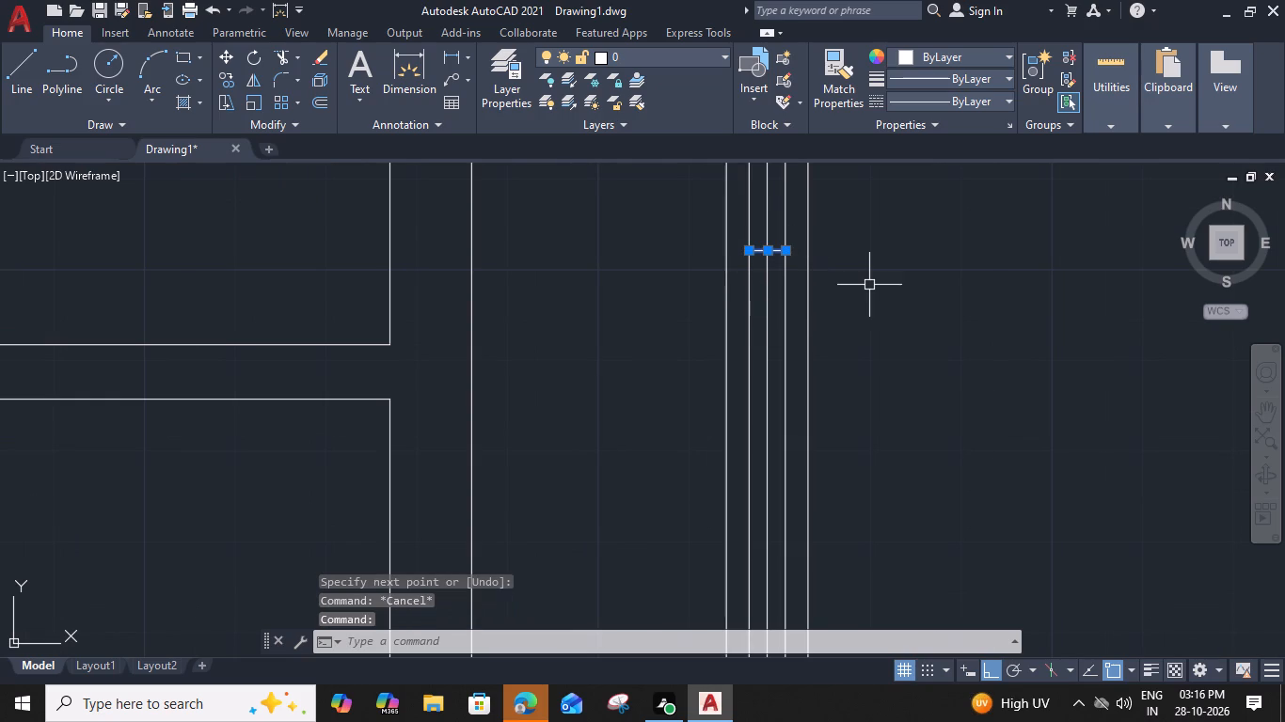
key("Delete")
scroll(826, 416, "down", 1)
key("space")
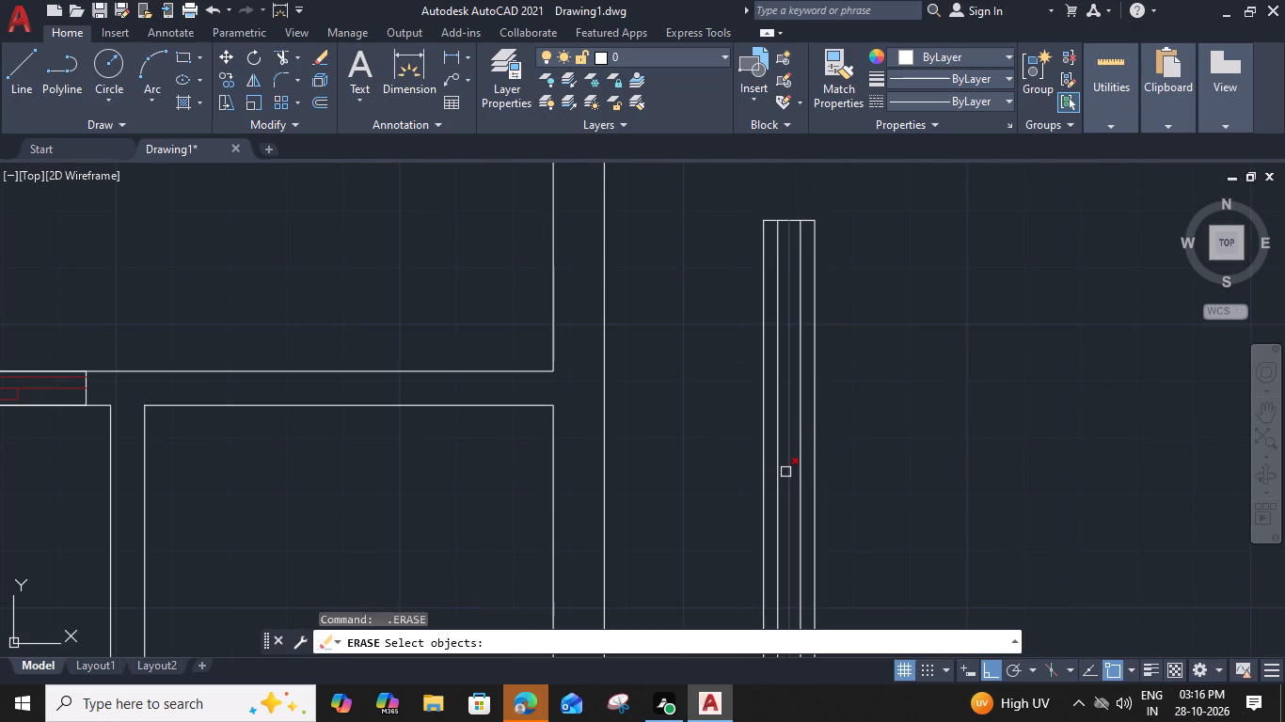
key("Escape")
Draw two short horizontal lines at mid-height, from the west offset line to the centre line and from there to the east offset line.
type("L")
key("space")
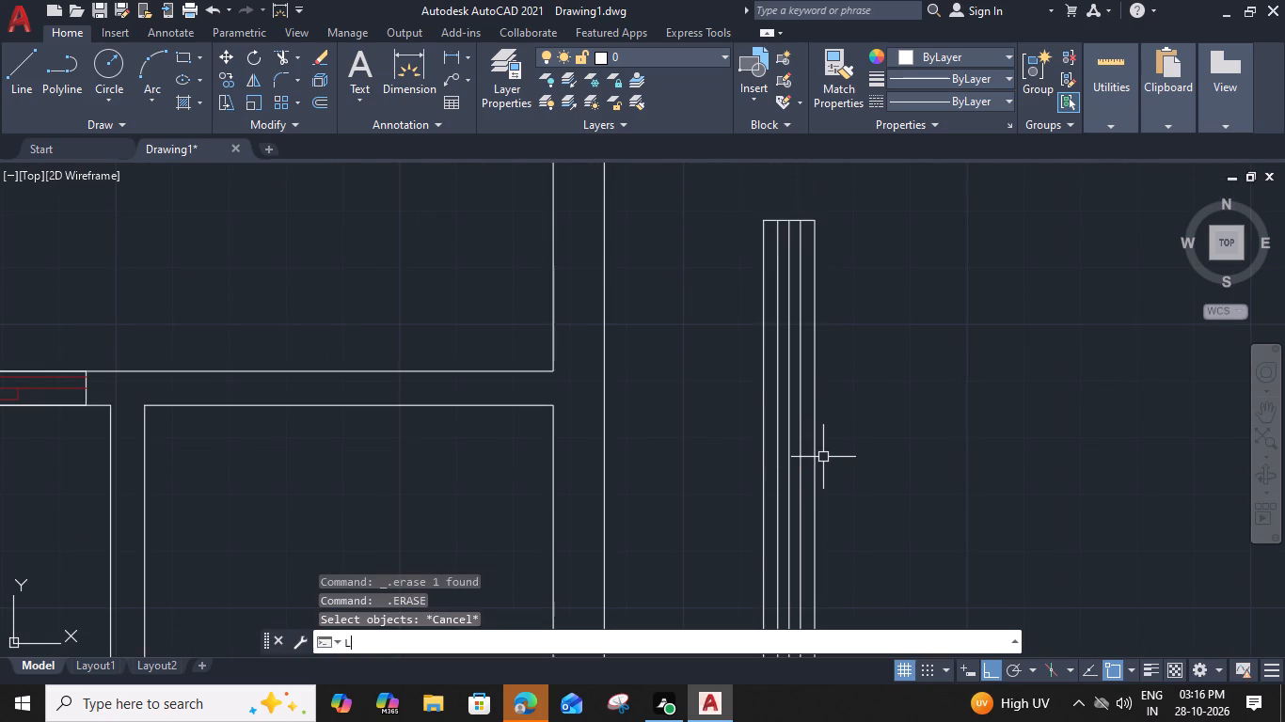
left_click(777, 458)
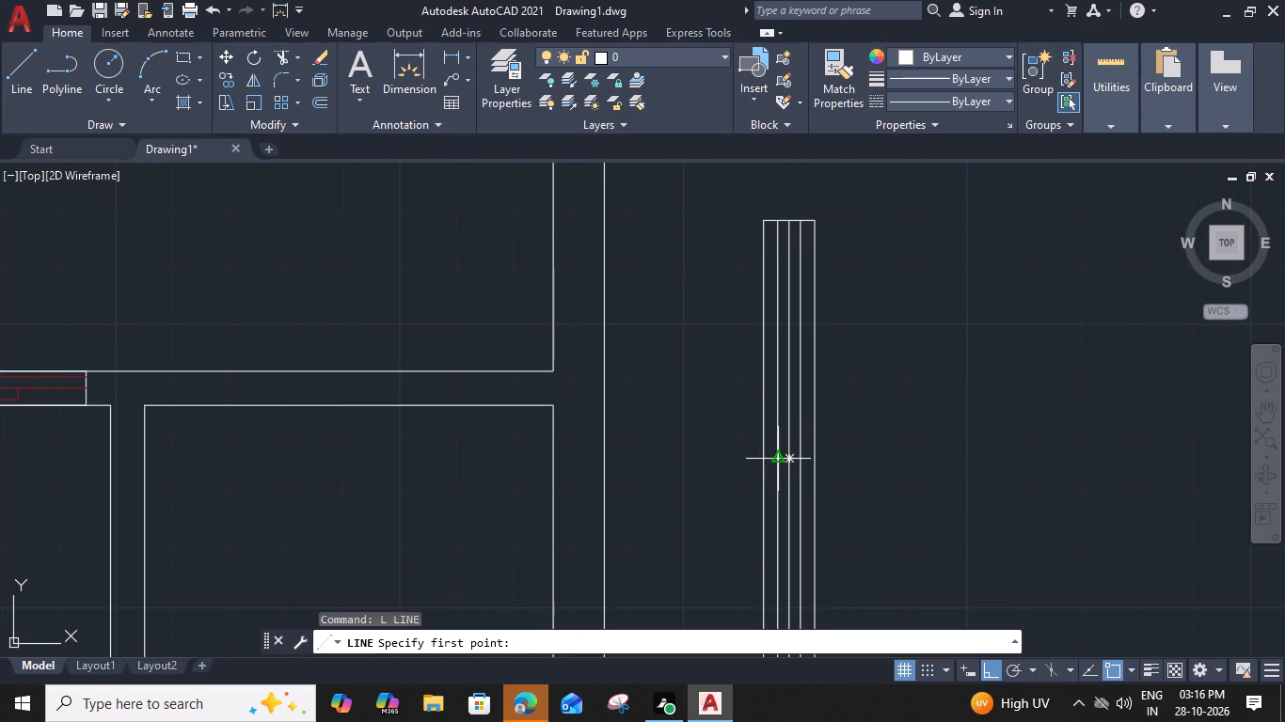
left_click(791, 459)
key("space")
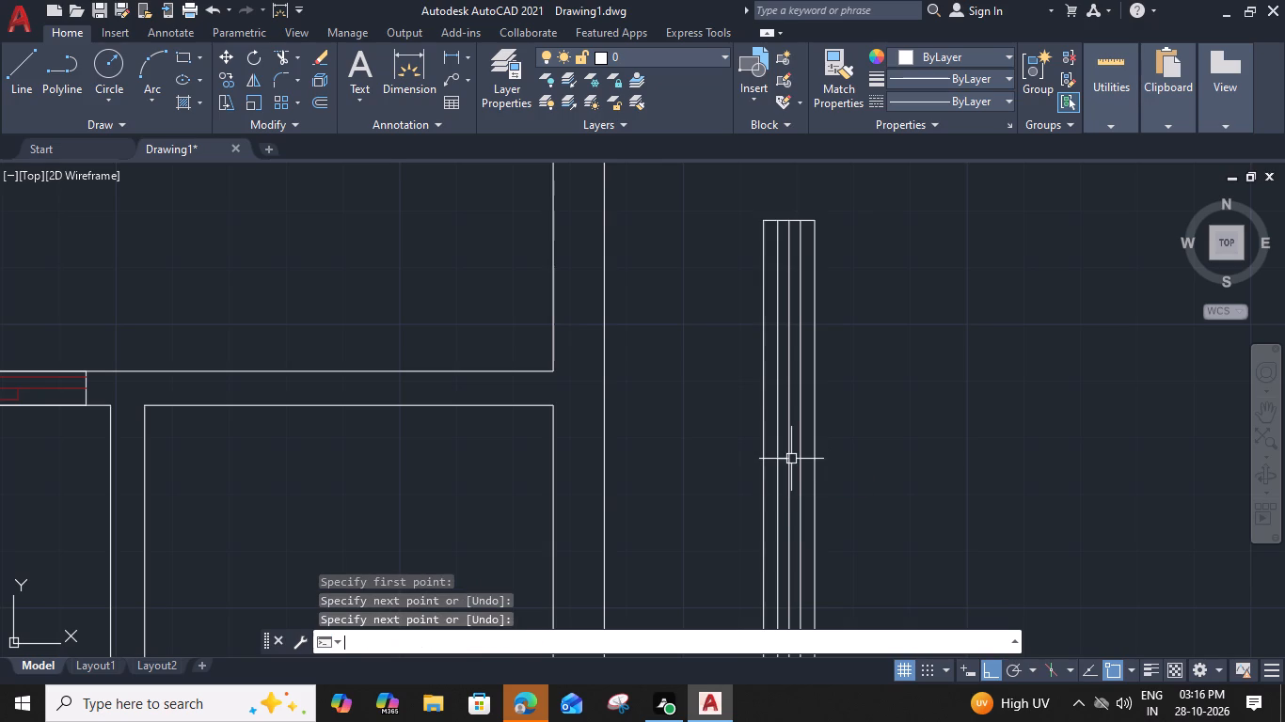
scroll(791, 480, "up", 1)
key("space")
left_click(789, 445)
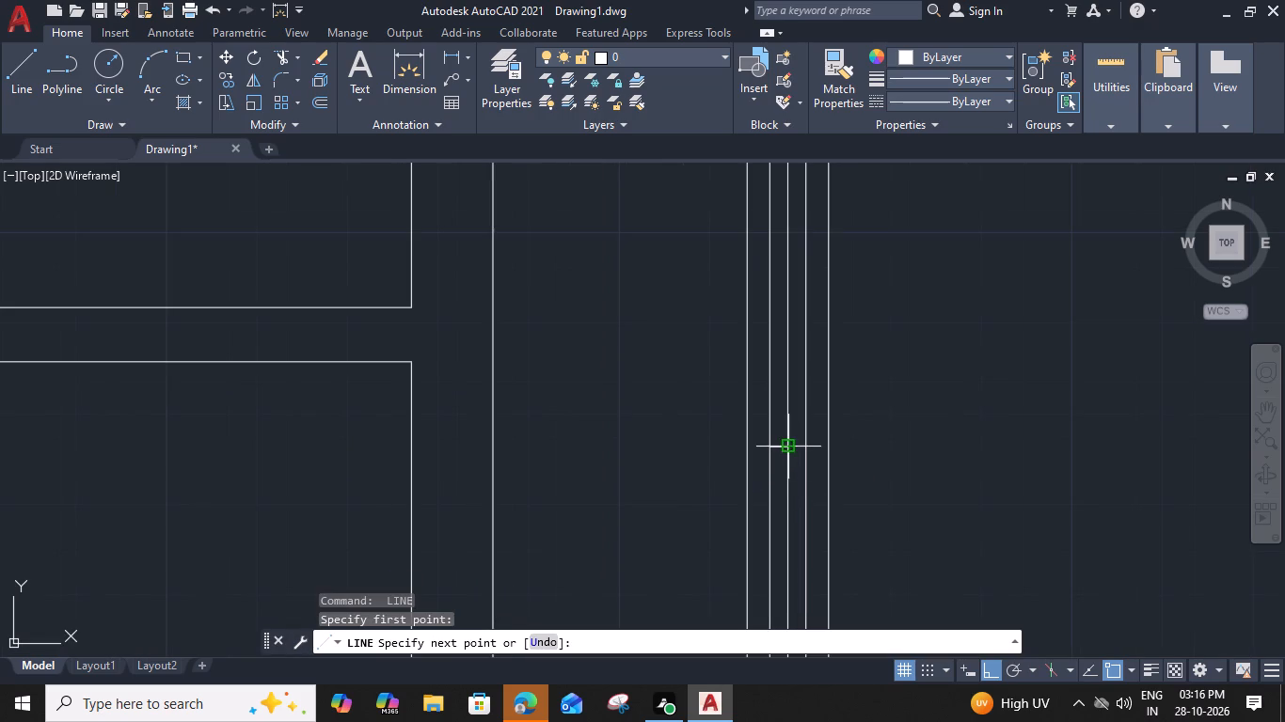
left_click(804, 447)
key("space")
scroll(802, 447, "down", 1)
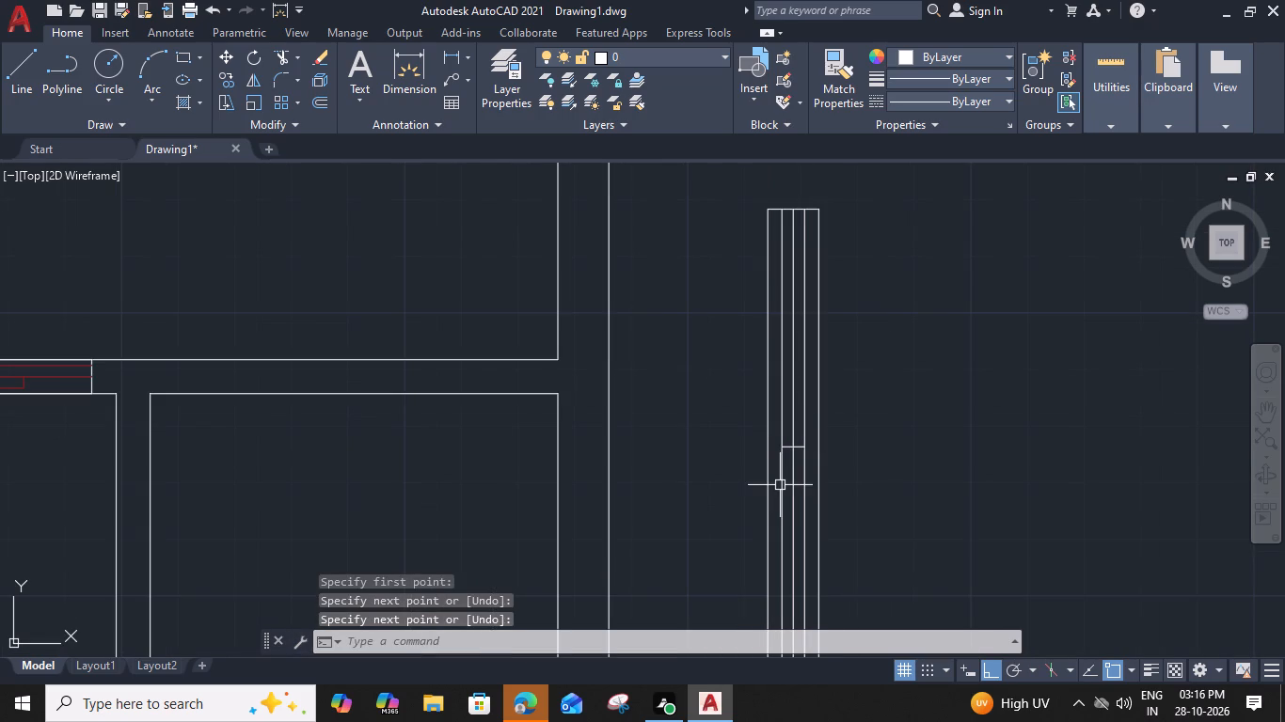
key("Escape")
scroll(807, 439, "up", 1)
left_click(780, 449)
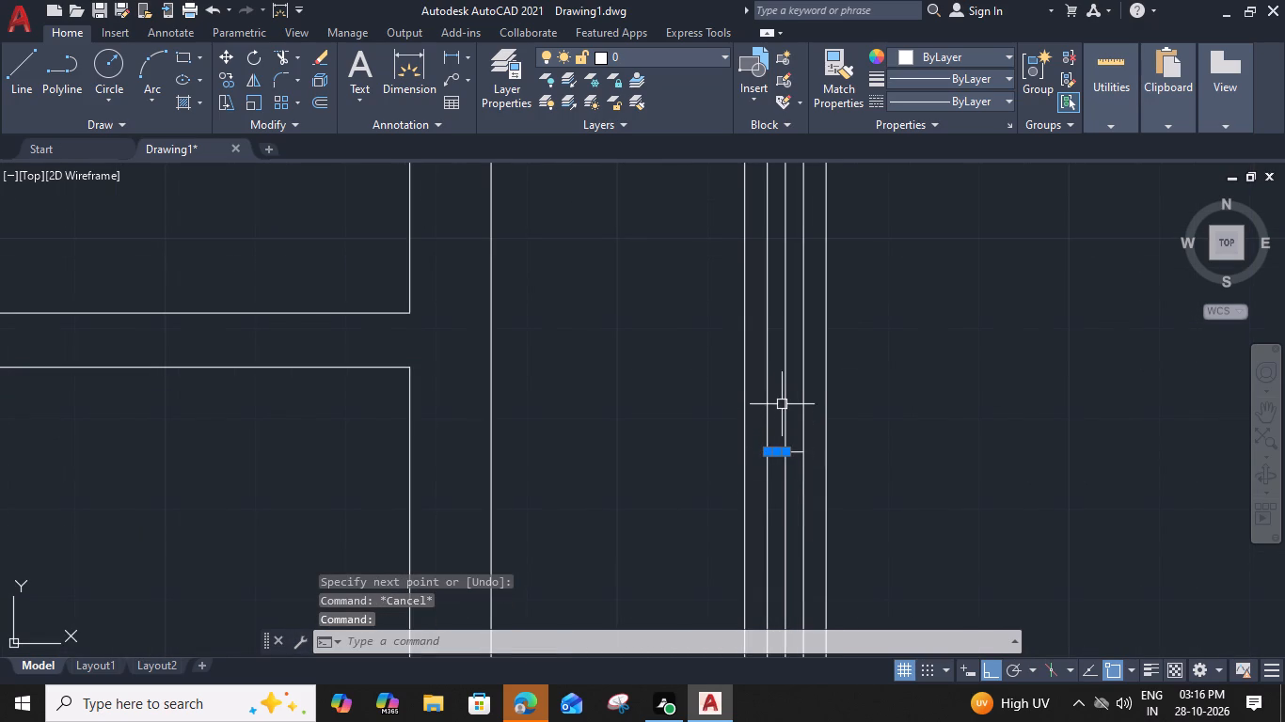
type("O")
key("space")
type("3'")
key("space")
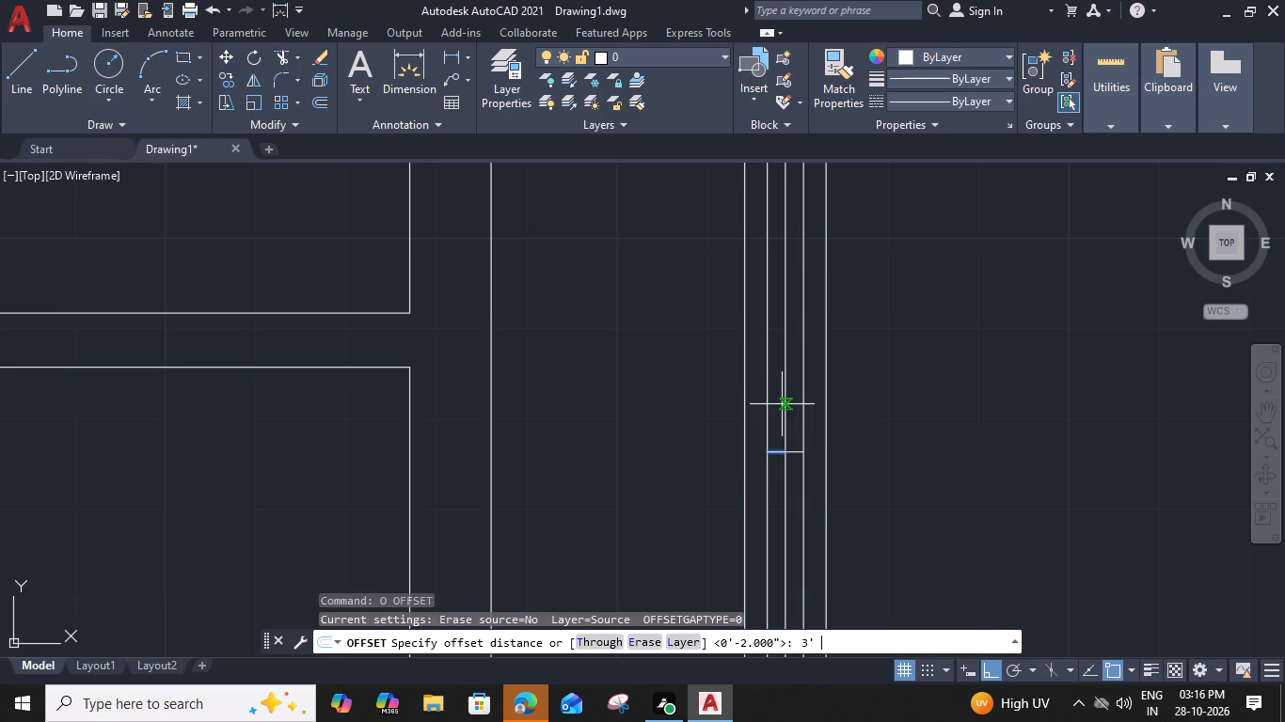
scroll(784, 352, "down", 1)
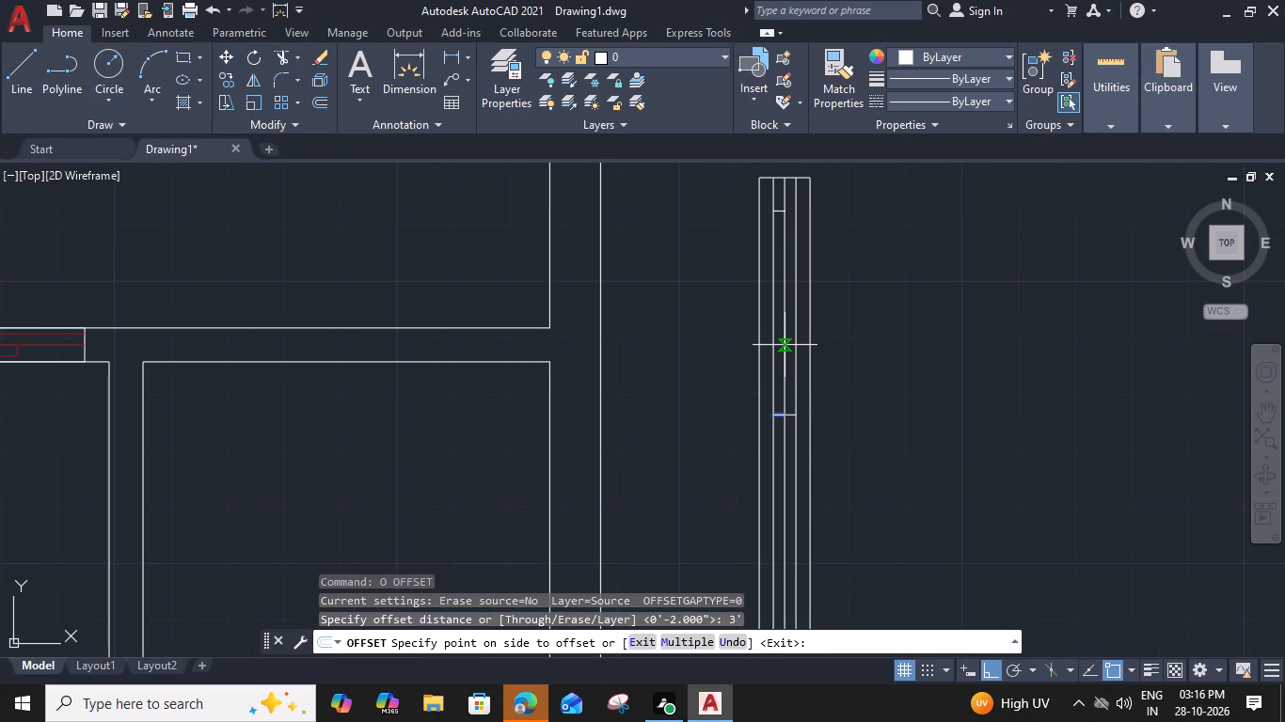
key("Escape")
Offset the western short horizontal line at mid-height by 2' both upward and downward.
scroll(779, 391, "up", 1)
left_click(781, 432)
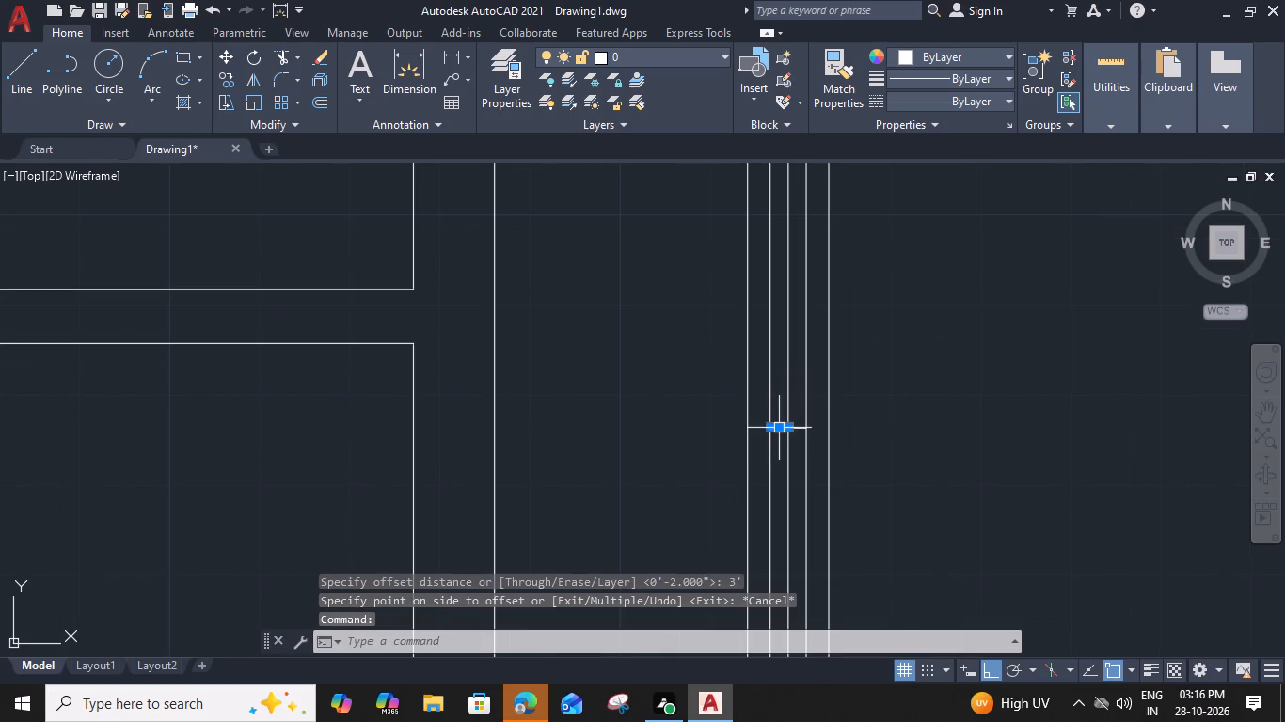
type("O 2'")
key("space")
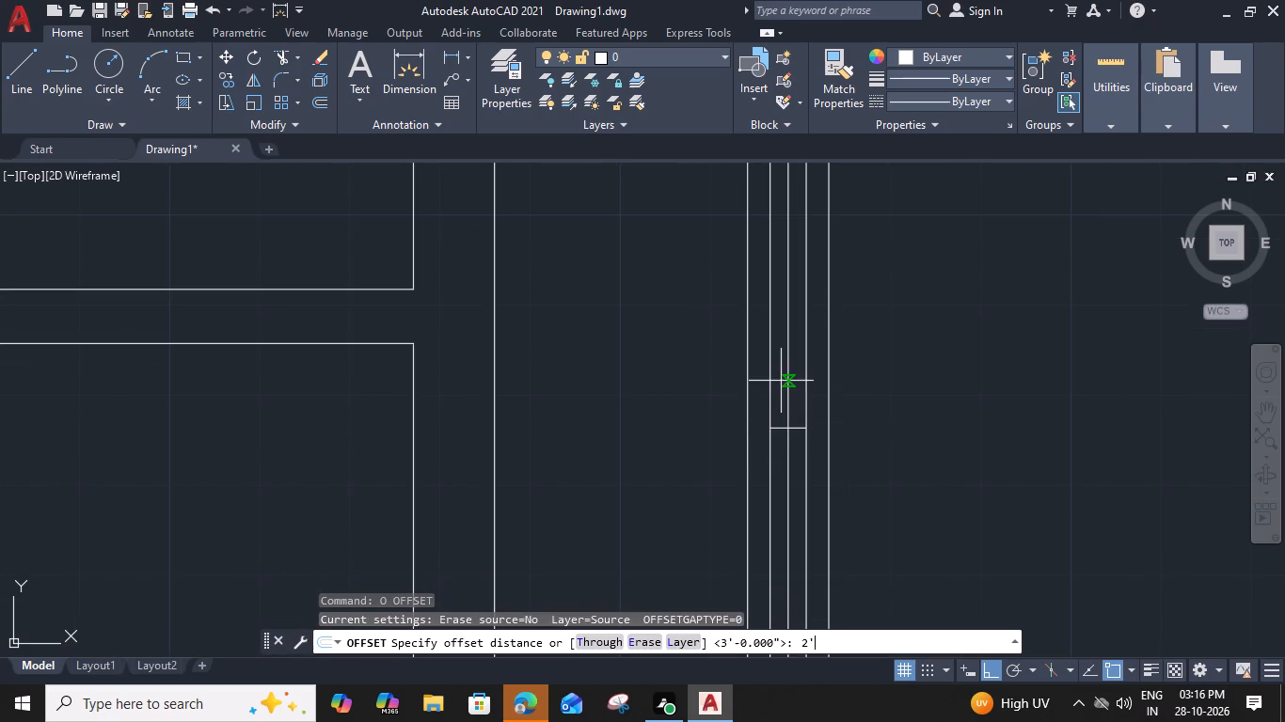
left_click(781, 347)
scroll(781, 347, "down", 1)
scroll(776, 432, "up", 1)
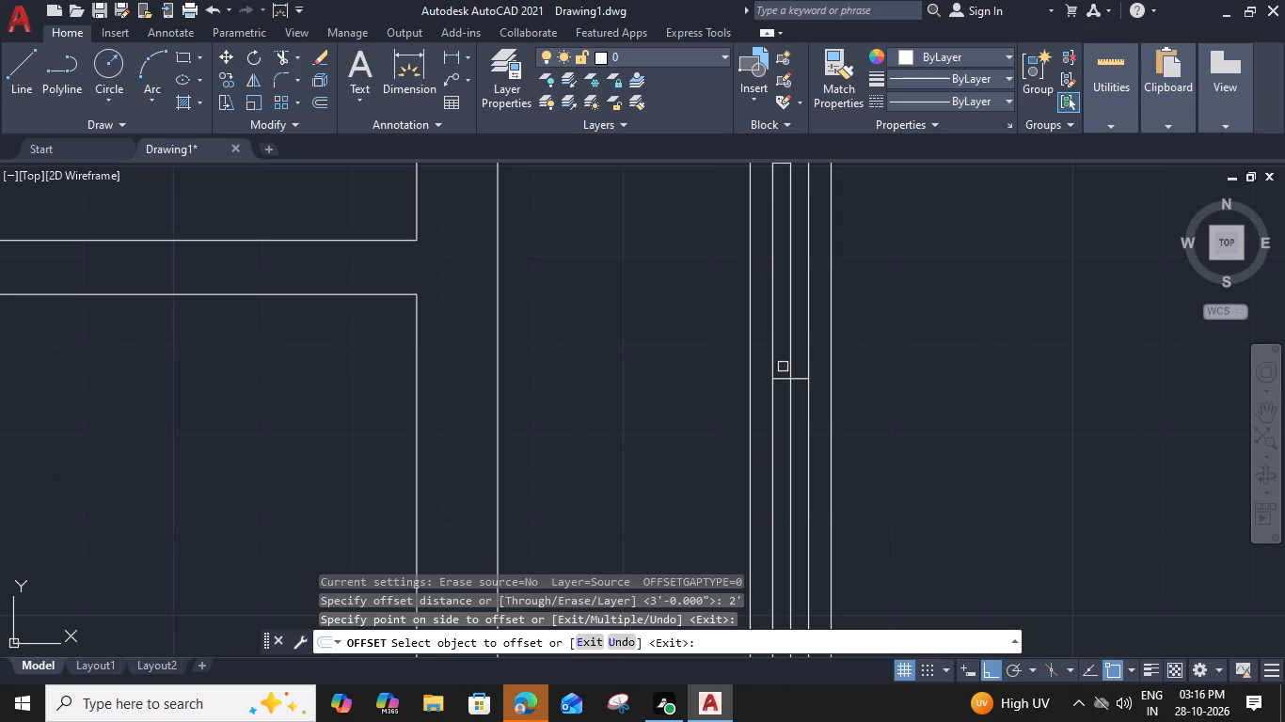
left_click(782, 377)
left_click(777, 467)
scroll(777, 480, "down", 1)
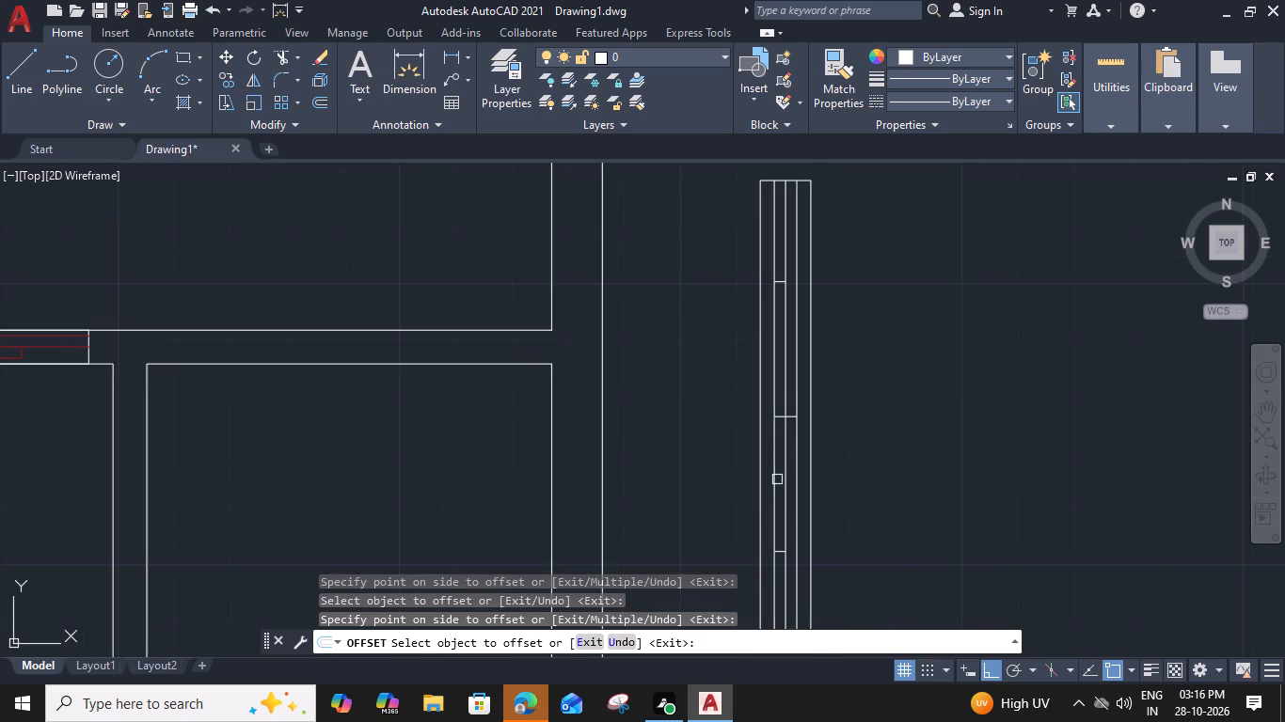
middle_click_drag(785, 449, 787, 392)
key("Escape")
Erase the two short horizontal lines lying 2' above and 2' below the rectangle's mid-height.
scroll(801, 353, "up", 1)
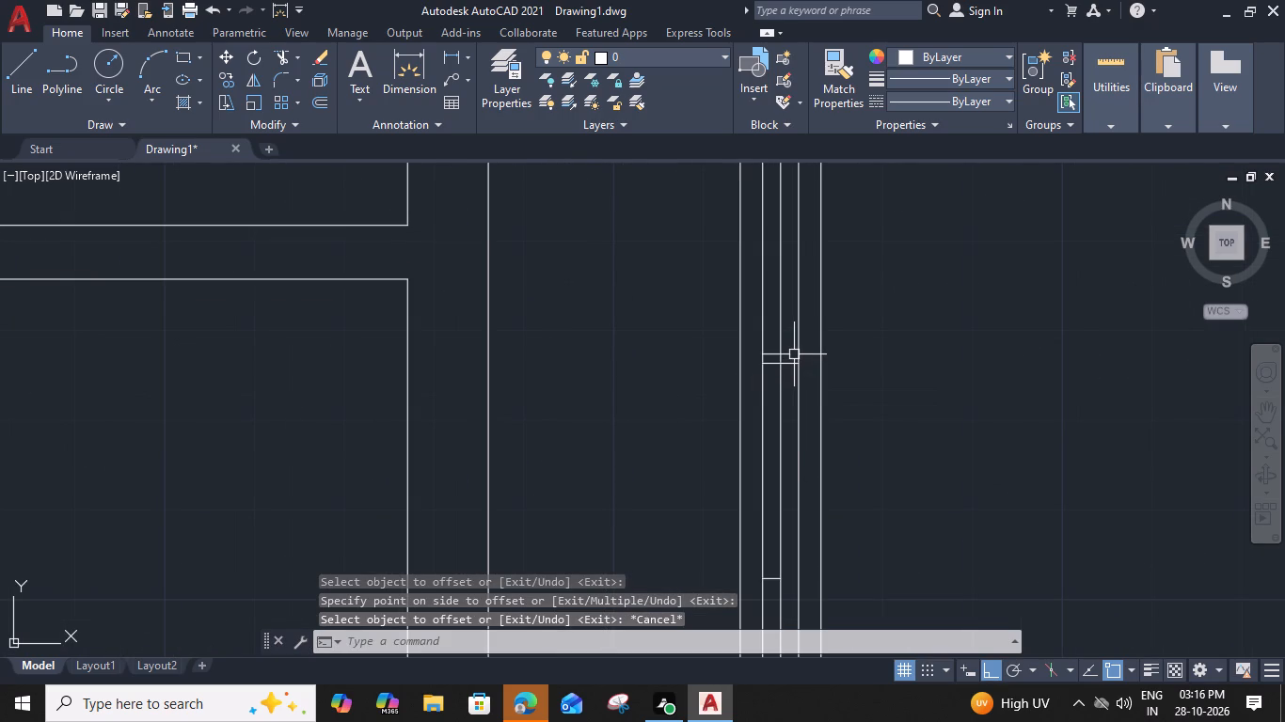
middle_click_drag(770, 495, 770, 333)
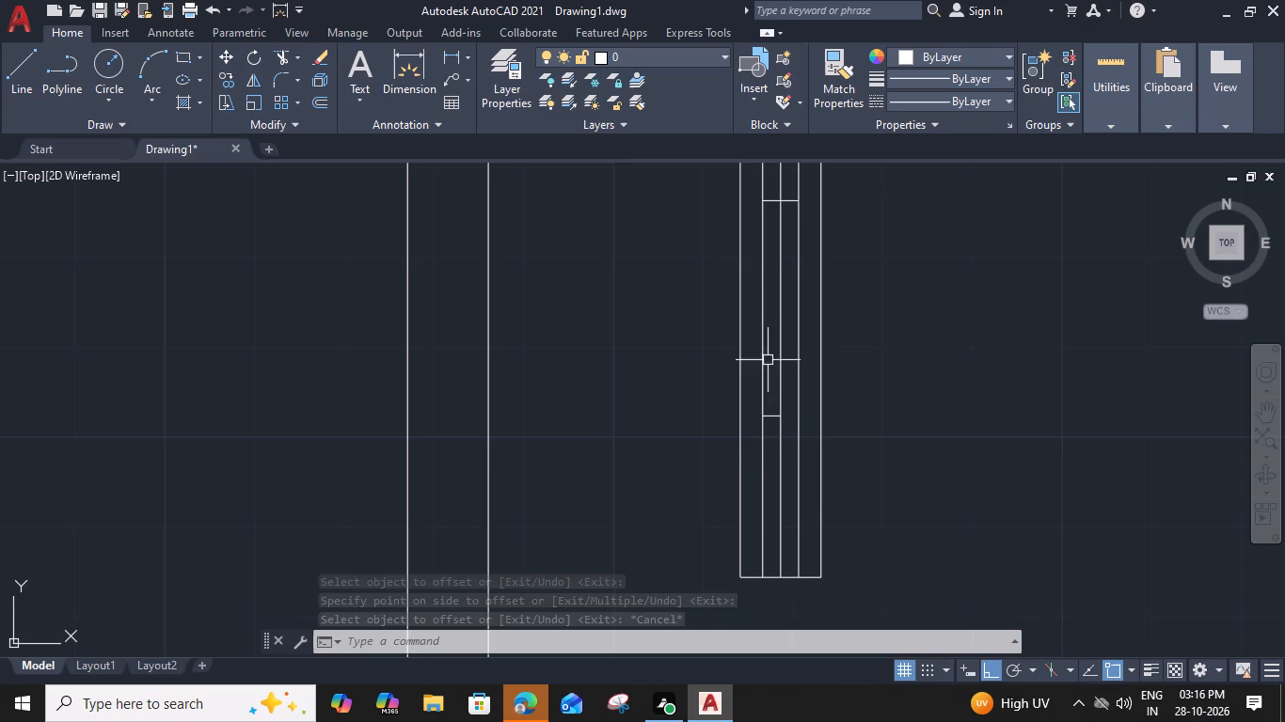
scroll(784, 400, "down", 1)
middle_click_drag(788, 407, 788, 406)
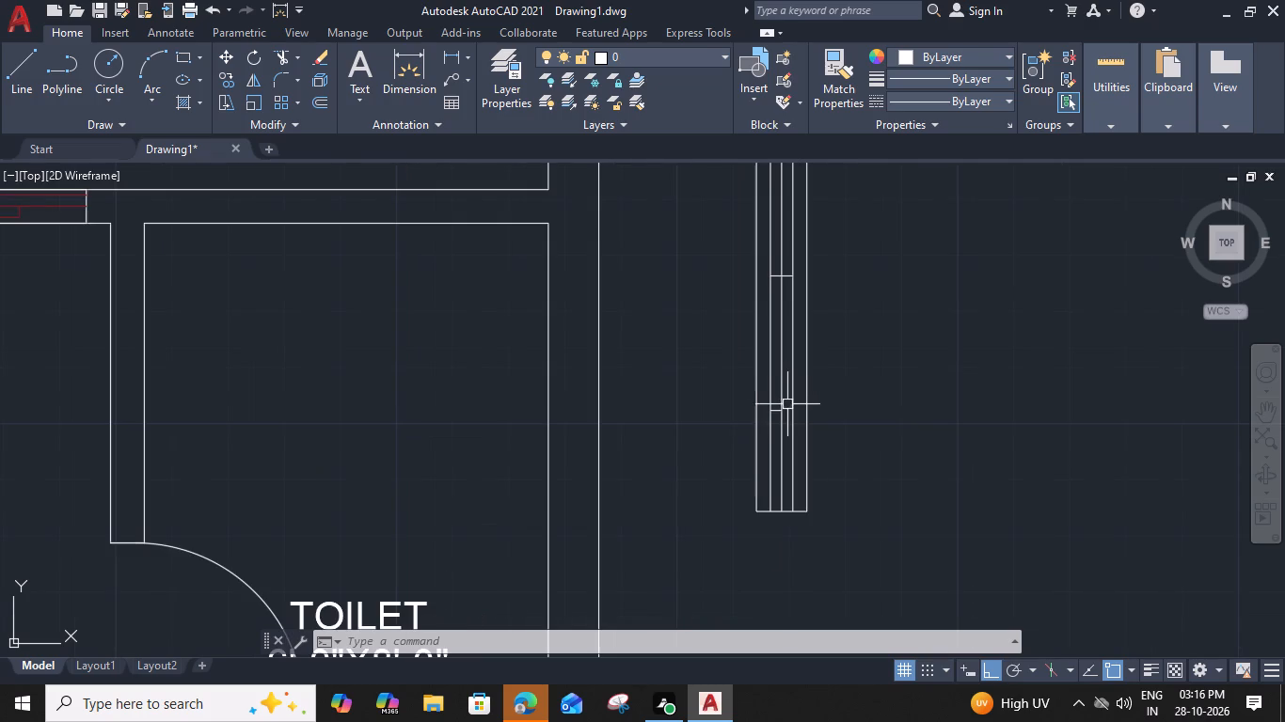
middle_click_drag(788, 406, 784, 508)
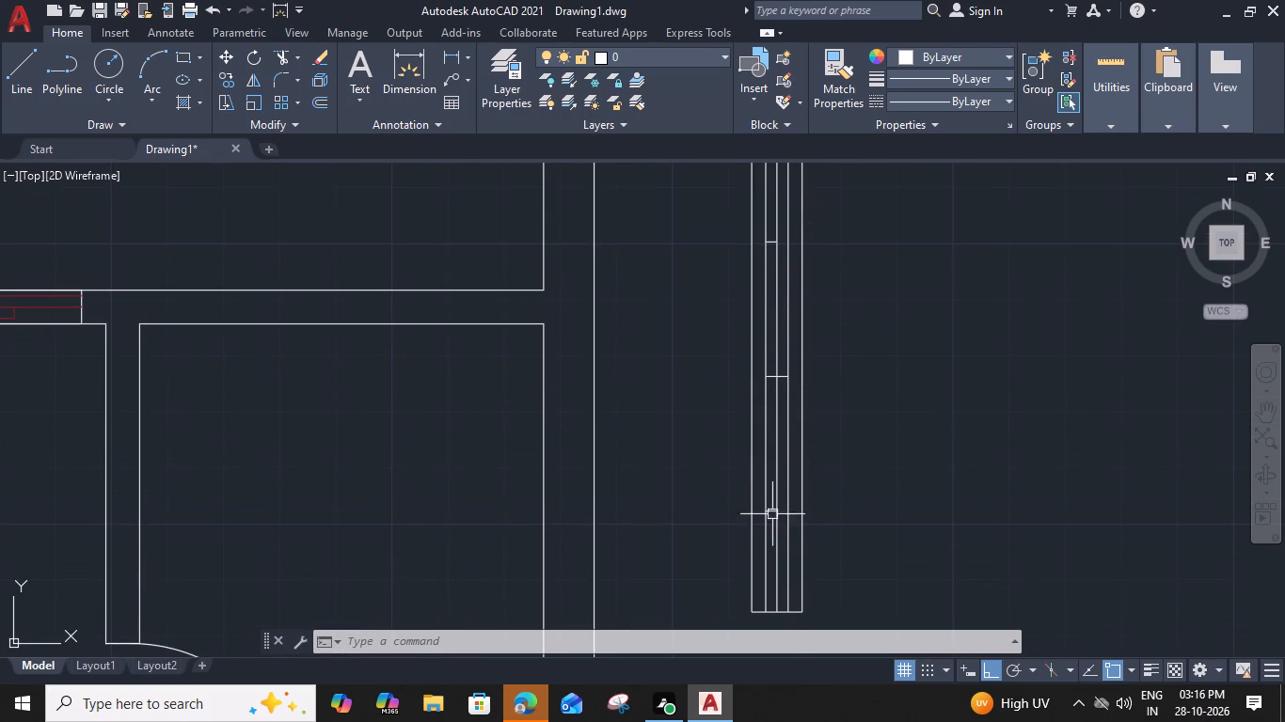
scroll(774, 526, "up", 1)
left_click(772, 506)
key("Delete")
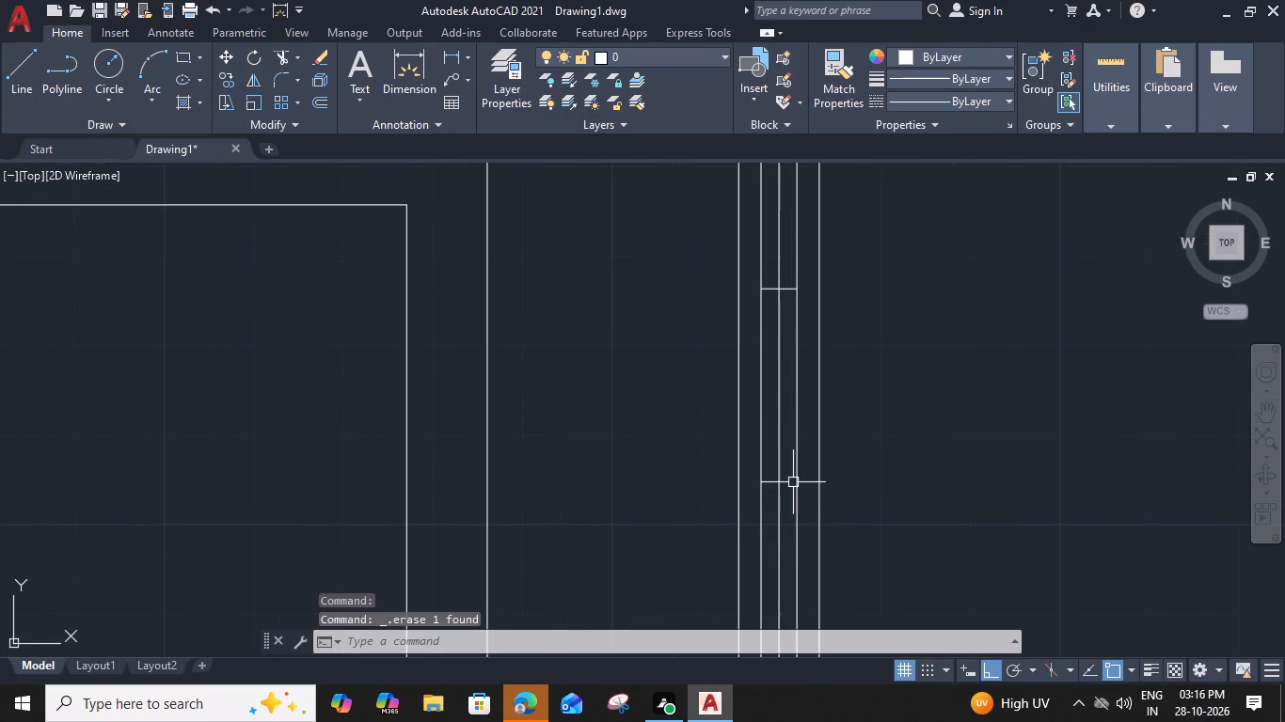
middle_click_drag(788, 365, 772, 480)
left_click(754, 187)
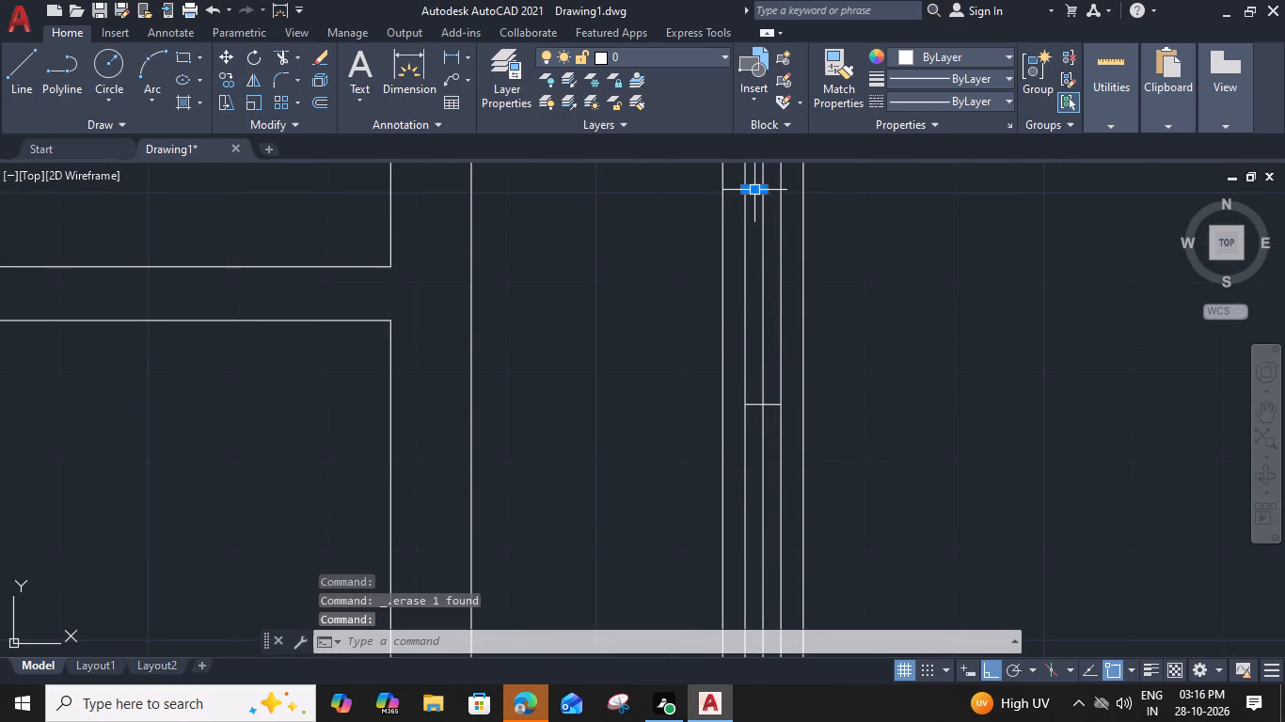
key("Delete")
Erase the western short horizontal line at mid-height, between the west offset line and the centre line.
left_click(753, 406)
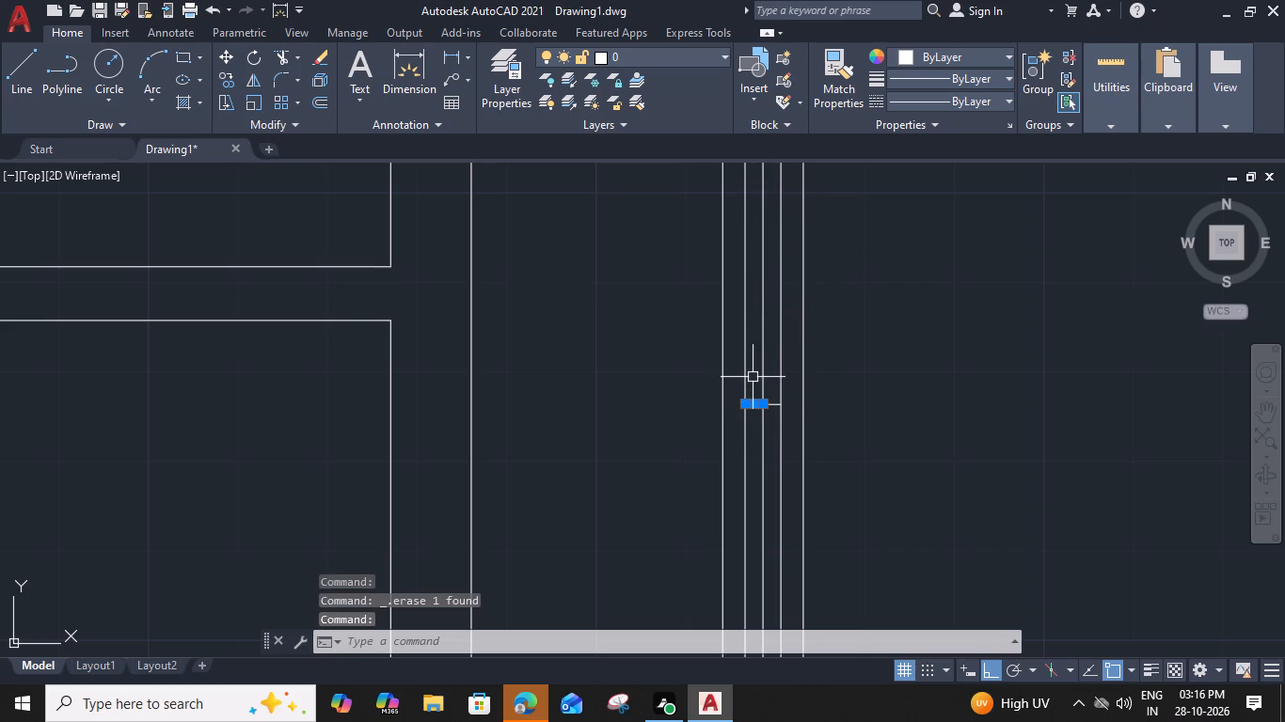
type("L")
key("space")
key("Escape")
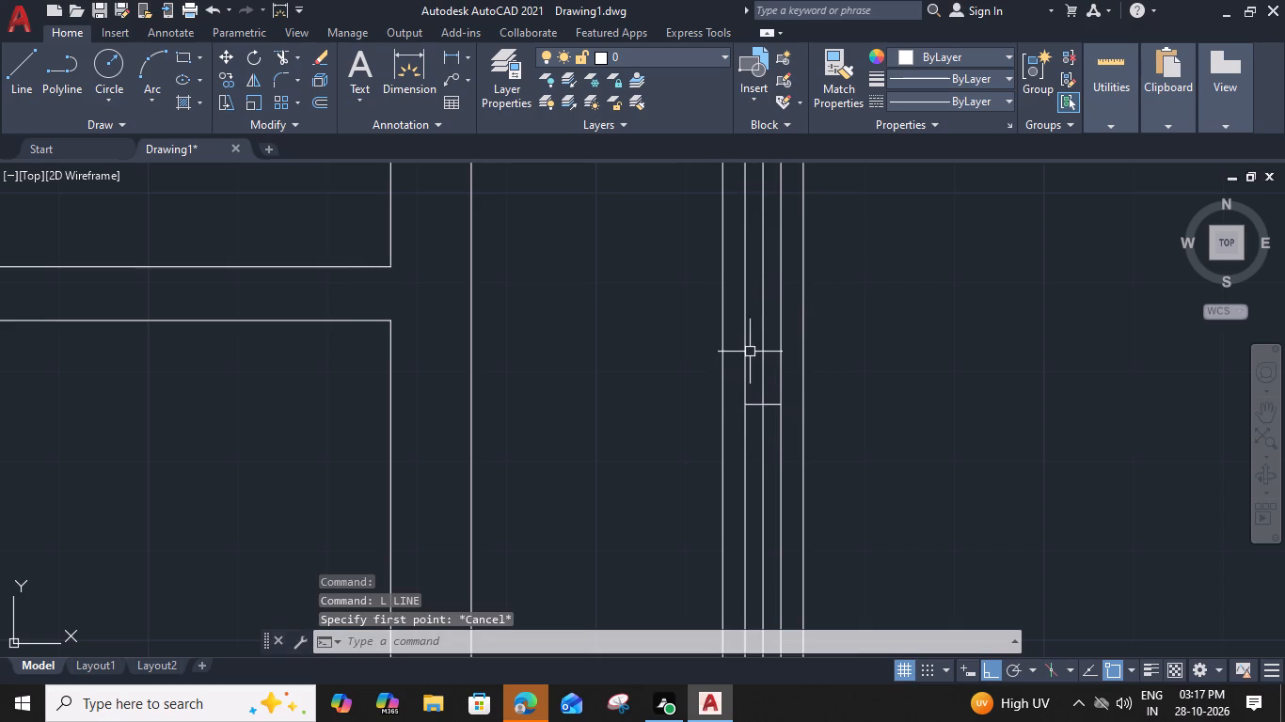
left_click(753, 409)
key("Delete")
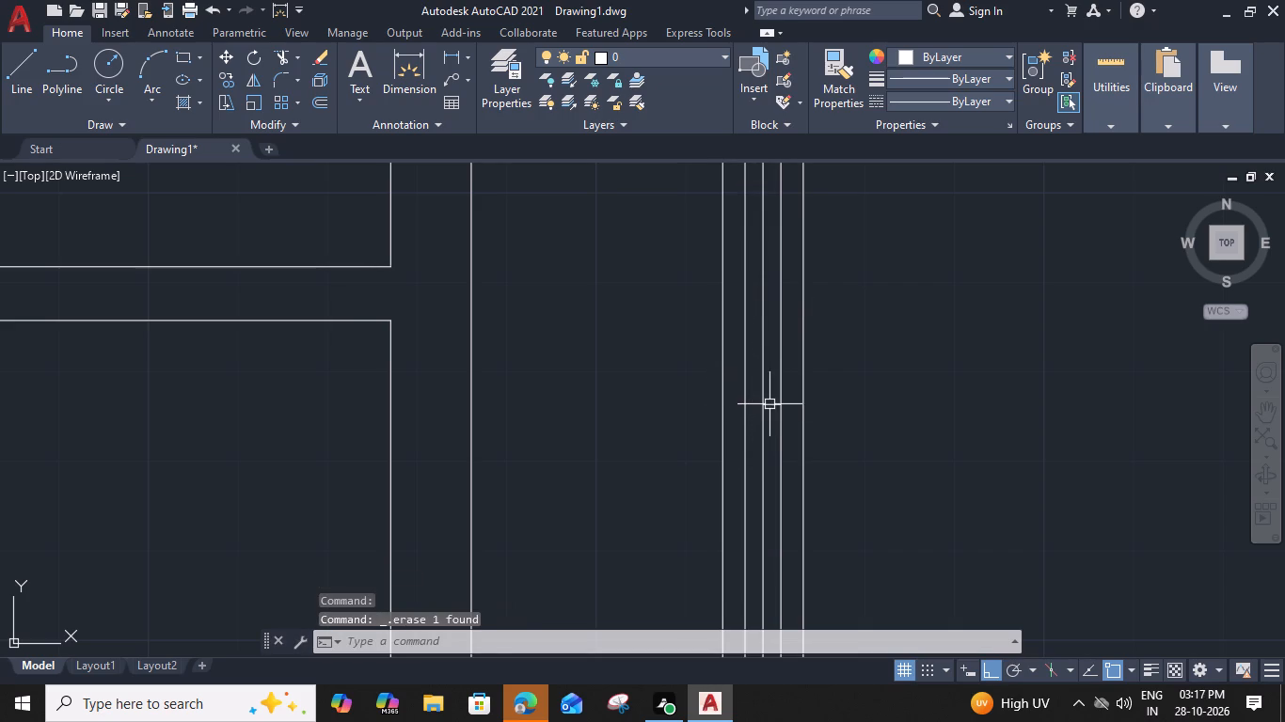
Erase the eastern short horizontal line at mid-height, between the centre line and the east offset line.
left_click(773, 404)
key("Delete")
Draw two short horizontal lines from the centre line to the east offset line, one in the rectangle's upper third and one in its lower third.
middle_click_drag(749, 334, 721, 535)
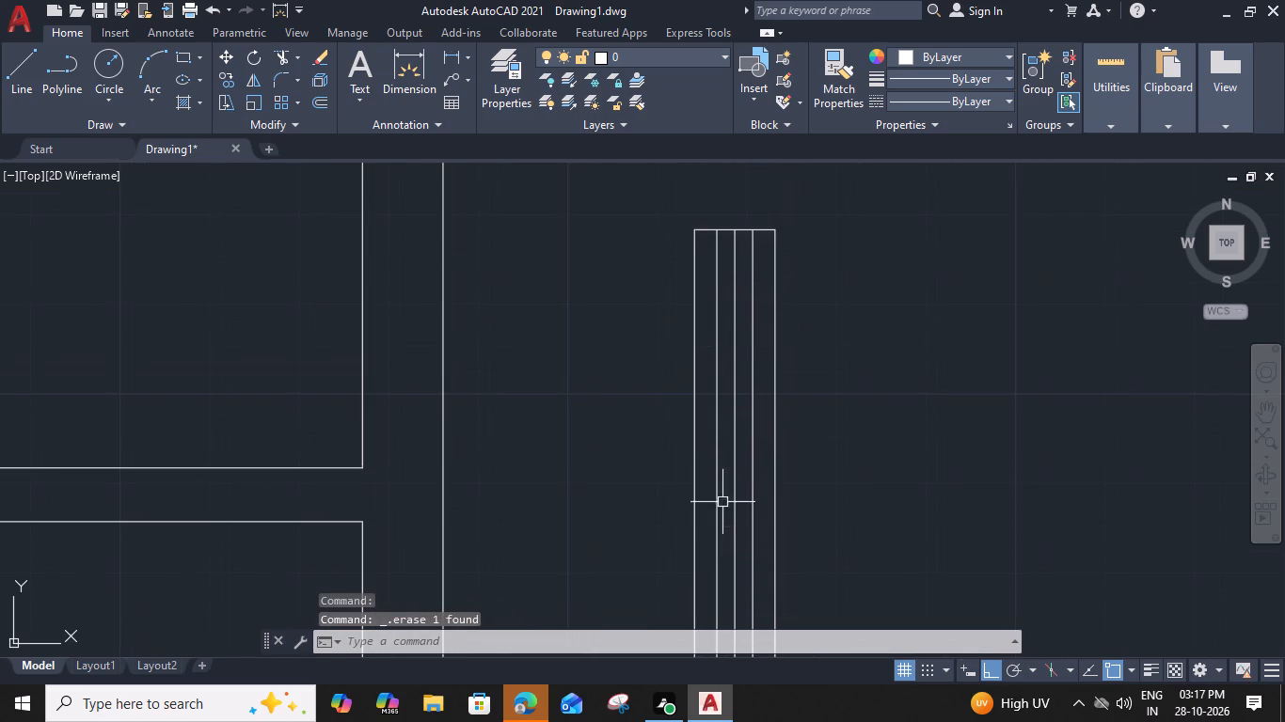
type("L")
key("space")
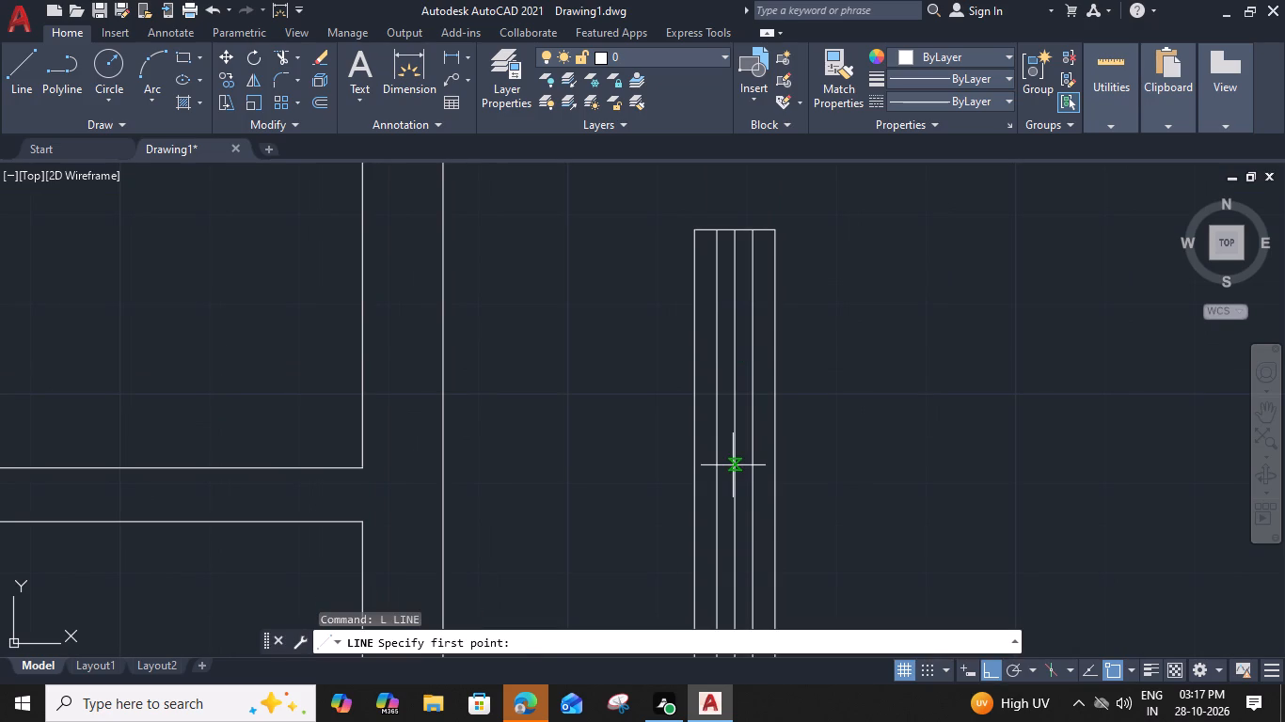
left_click(733, 465)
left_click(754, 465)
key("space")
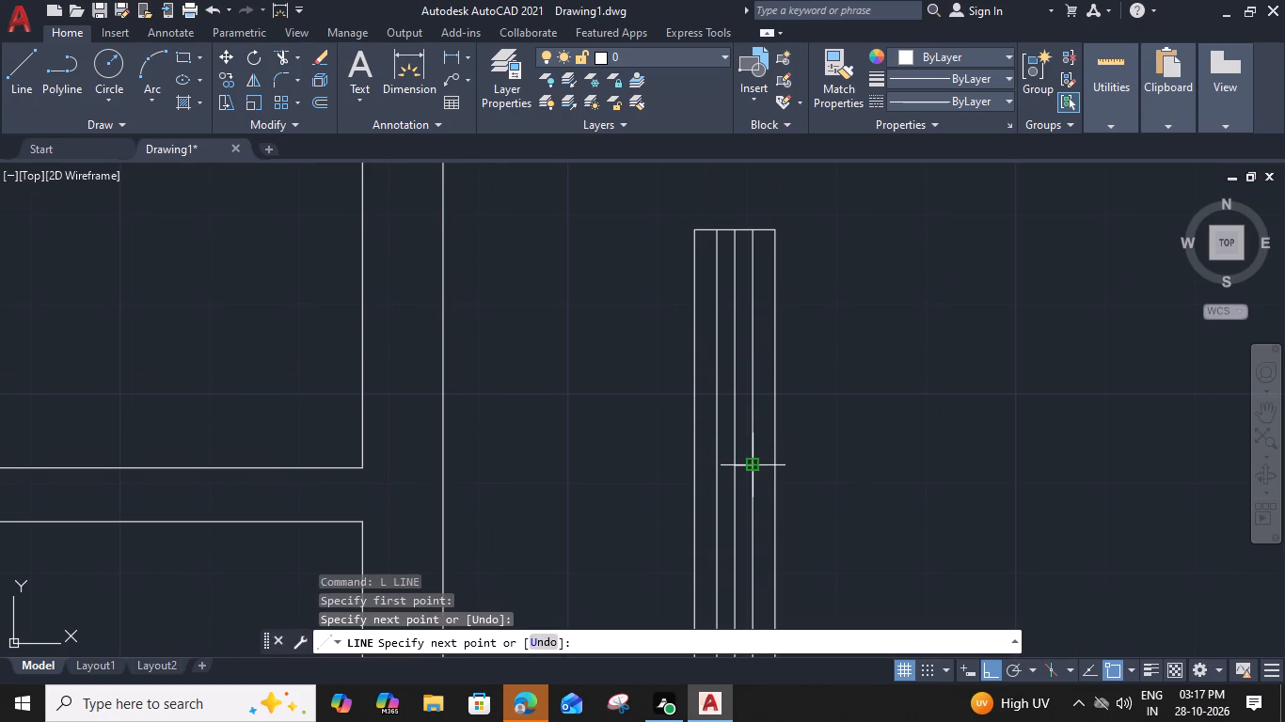
middle_click_drag(748, 526, 770, 206)
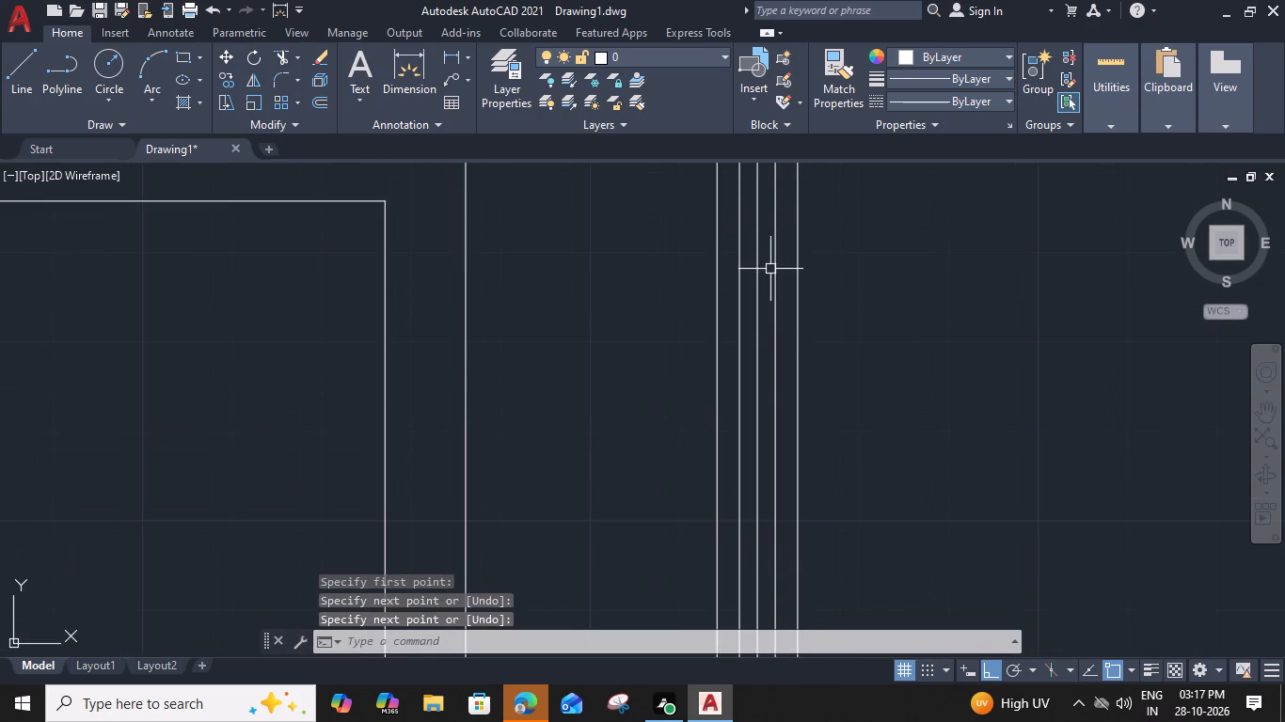
scroll(764, 397, "down", 1)
key("space")
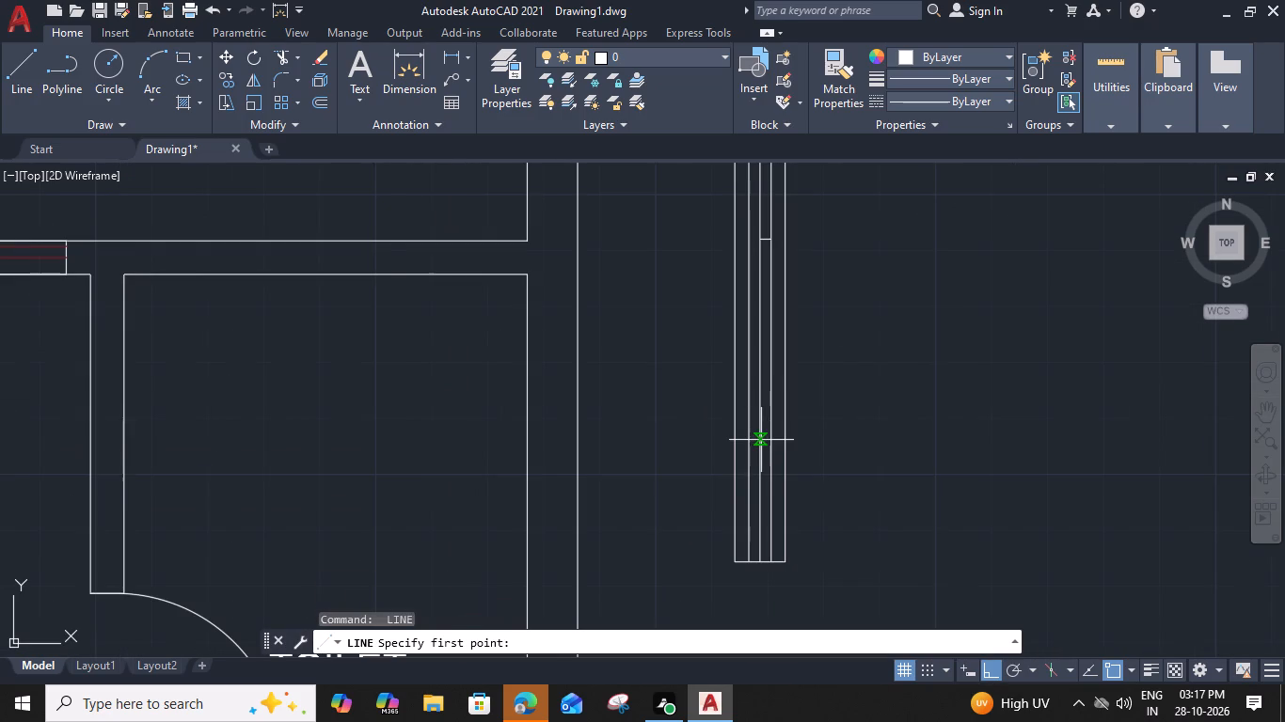
left_click(761, 440)
left_click(770, 440)
key("space")
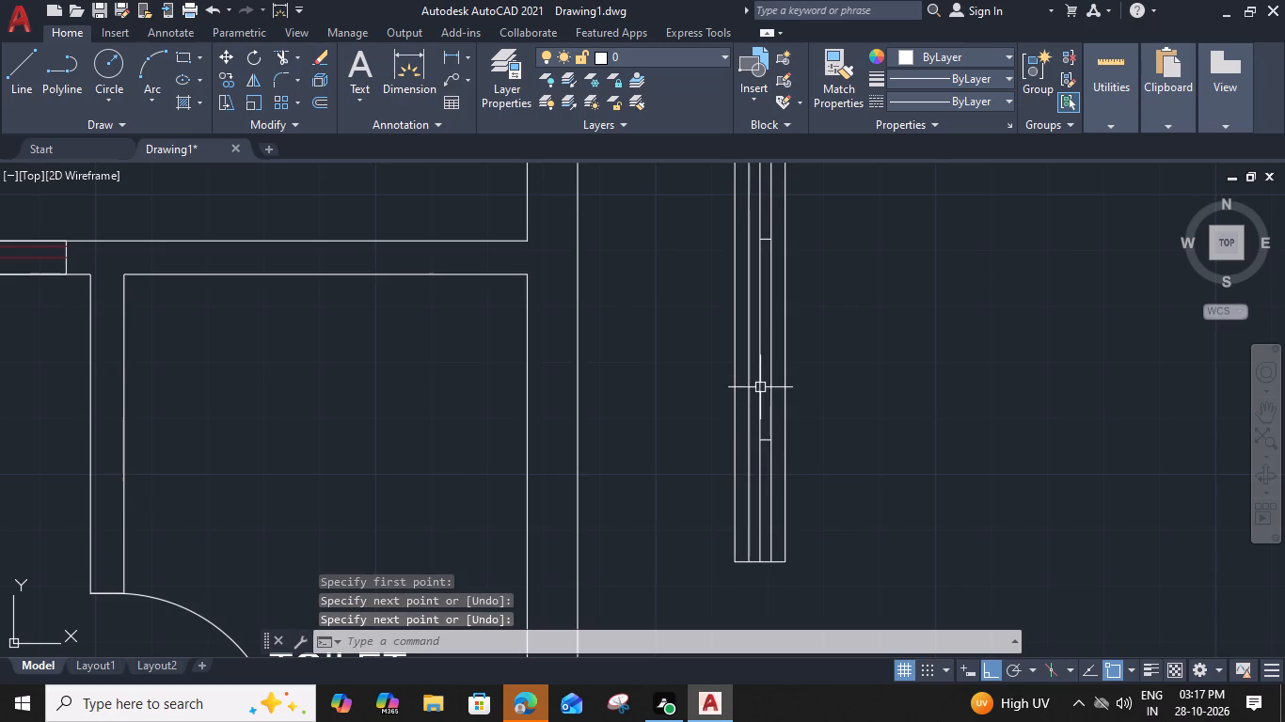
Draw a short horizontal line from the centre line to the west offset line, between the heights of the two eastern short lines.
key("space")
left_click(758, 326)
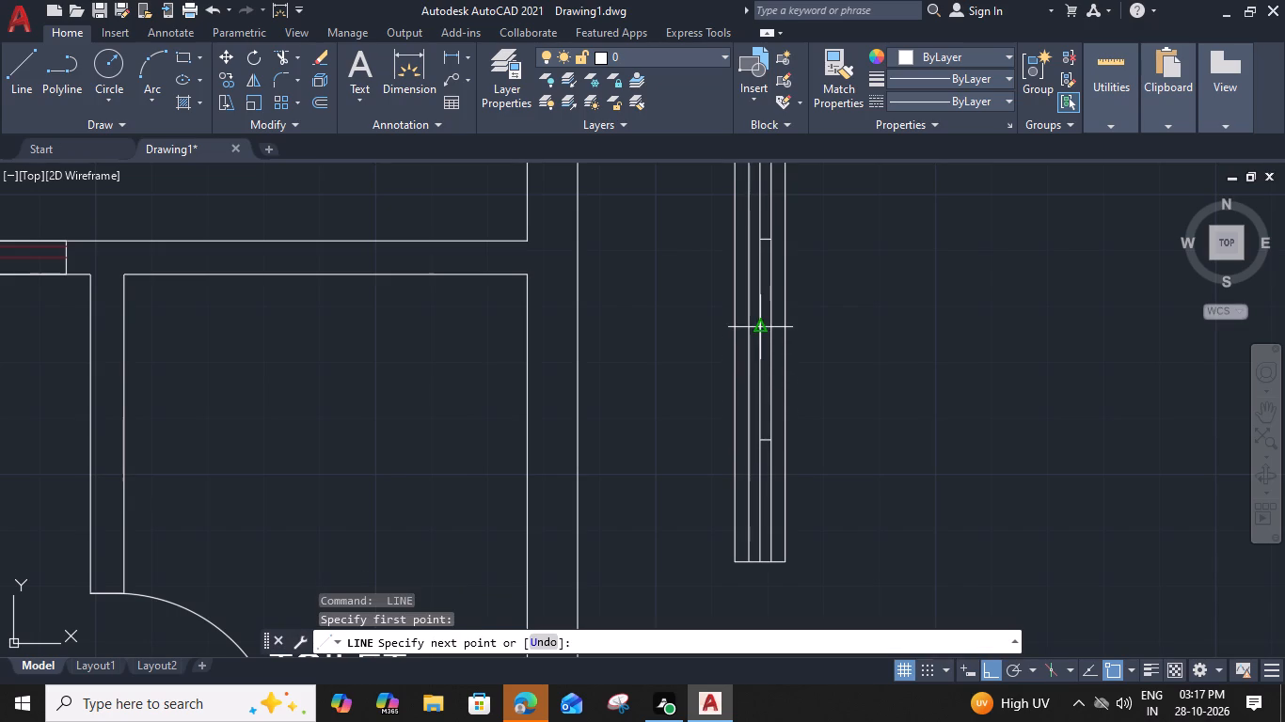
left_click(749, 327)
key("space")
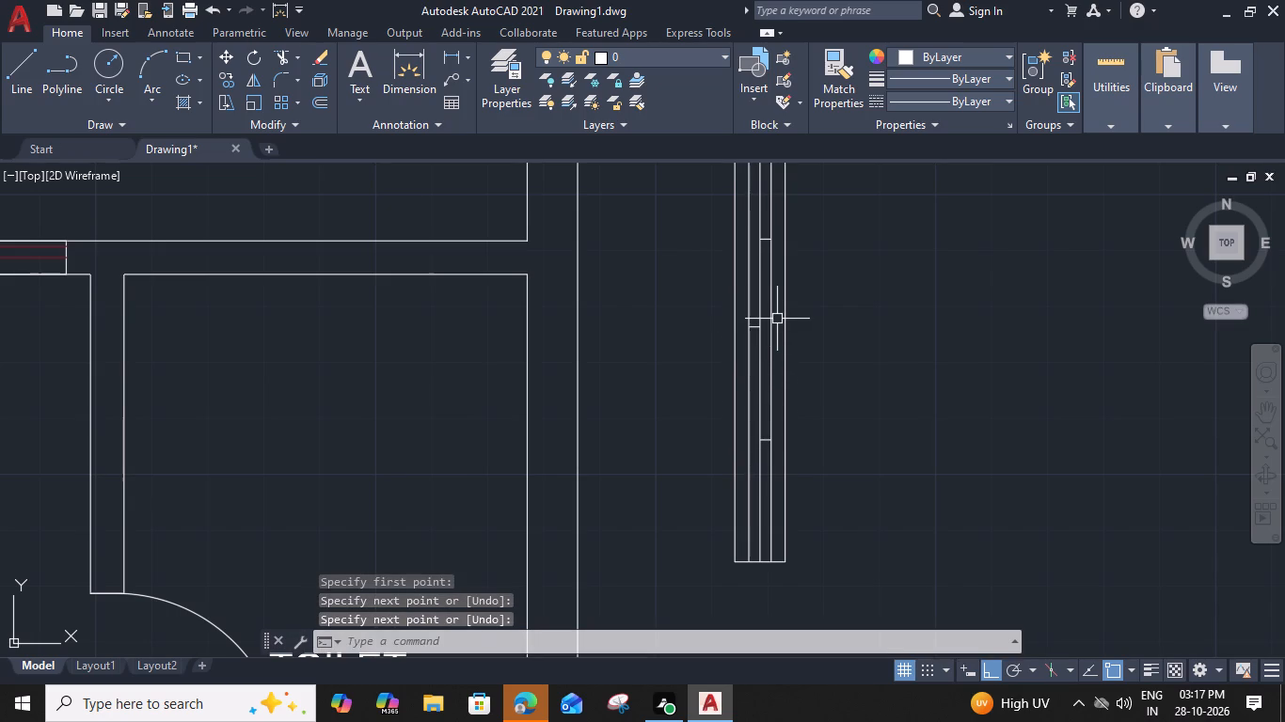
Trim away the section of the east offset line between the two eastern short horizontal lines.
type("TR")
key("space")
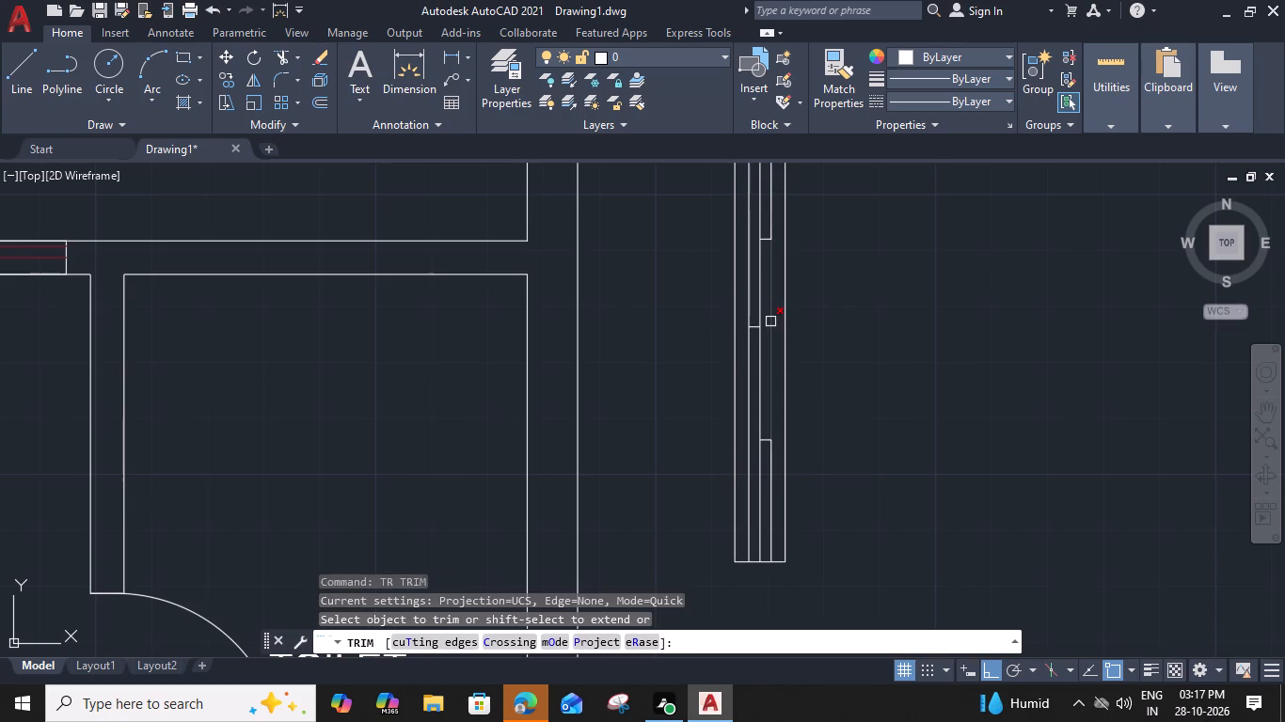
left_click(770, 322)
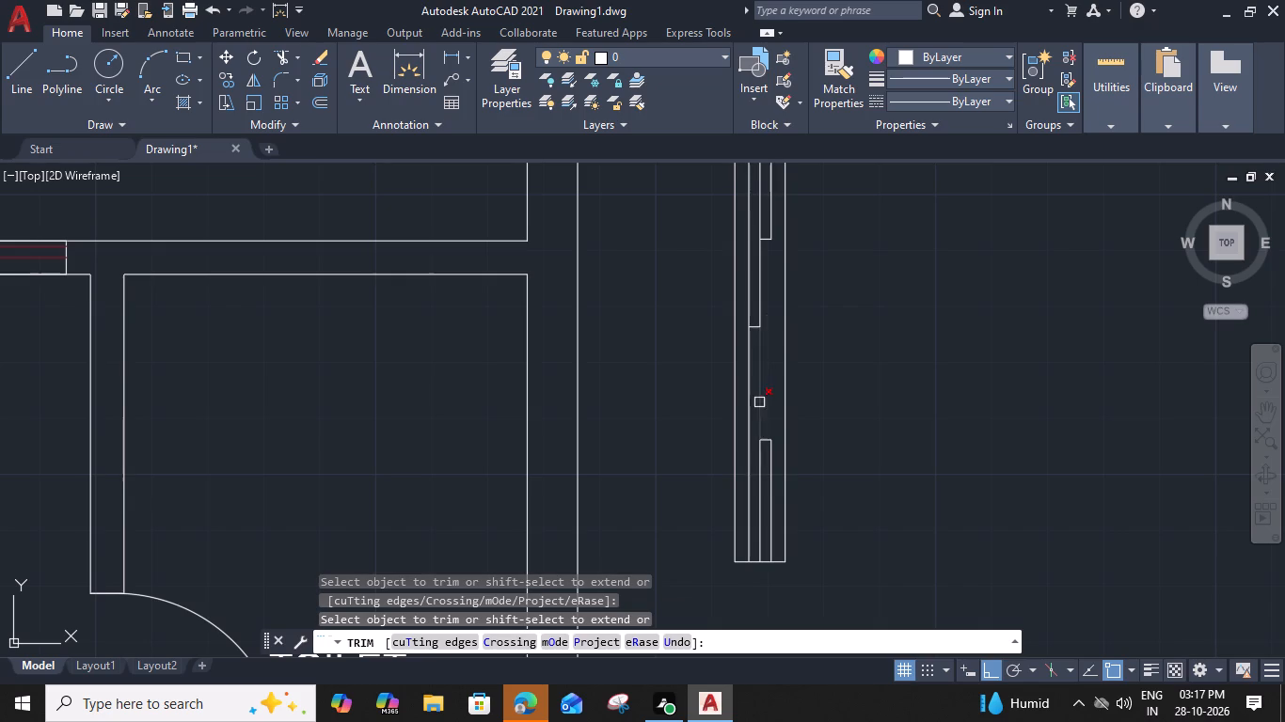
key("Escape")
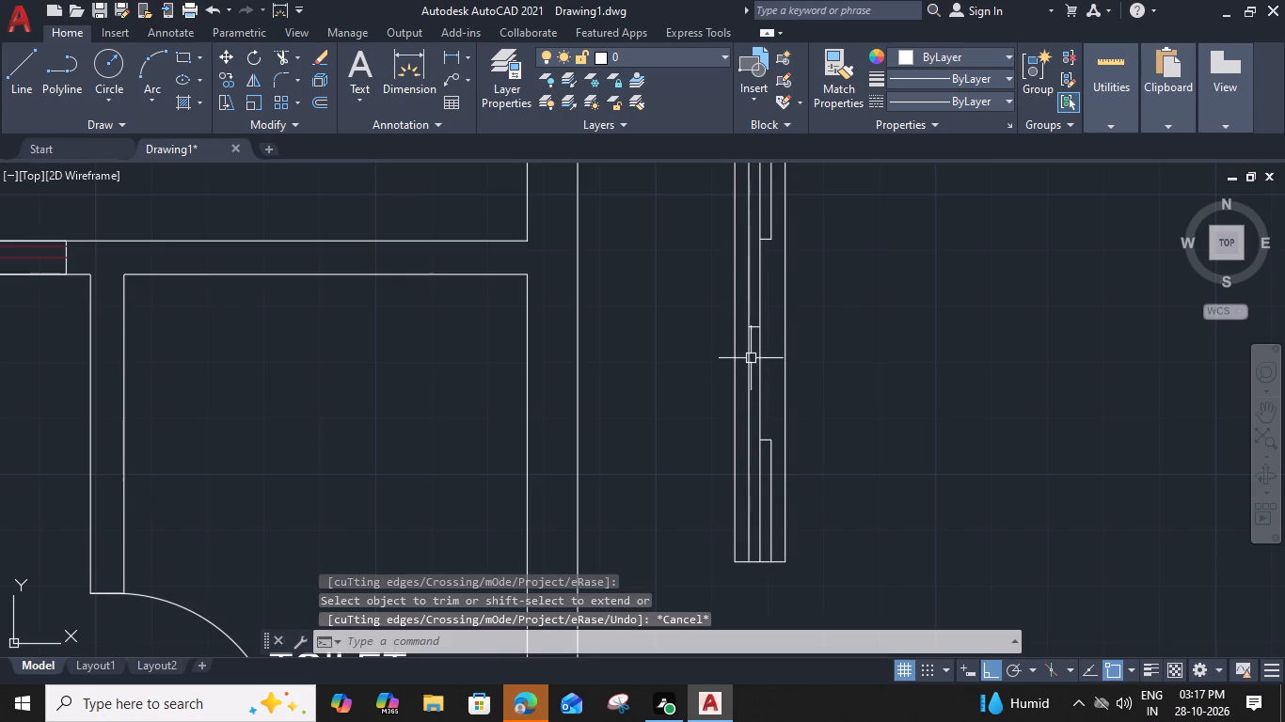
scroll(752, 341, "up", 1)
left_click(754, 320)
key("Escape")
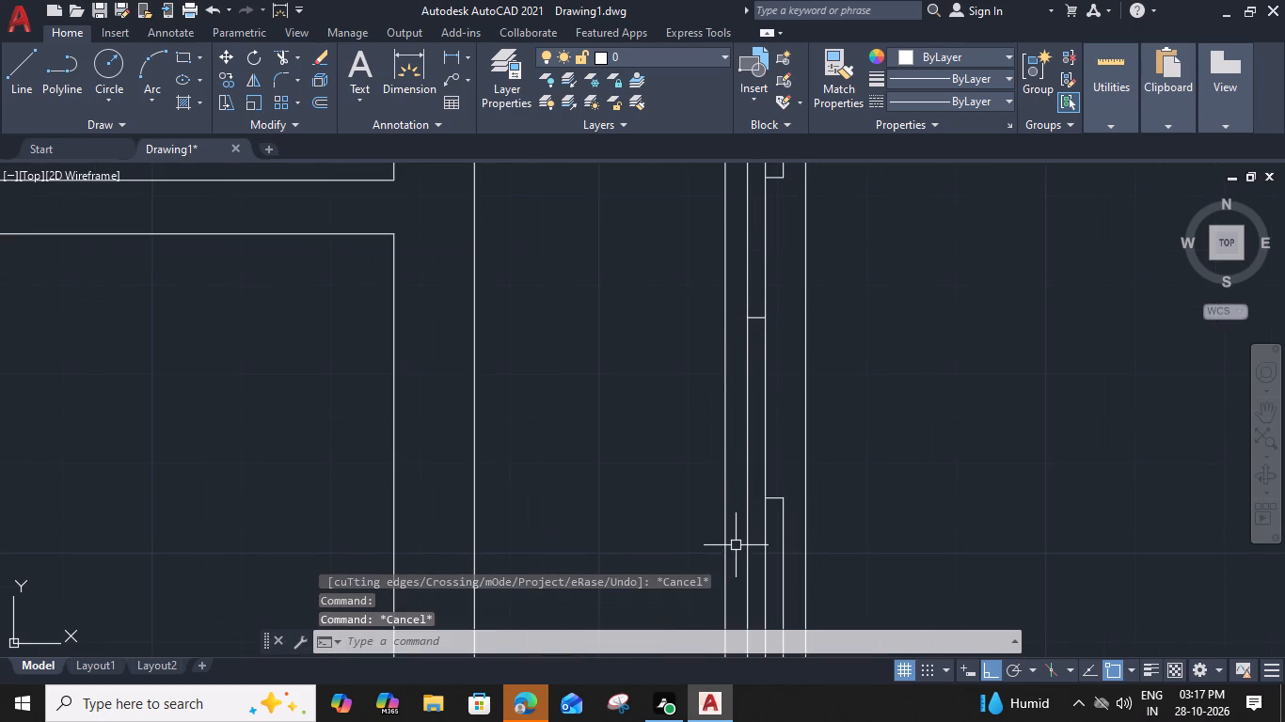
Draw short horizontal lines between the west offset and centre lines, one just below the lower eastern short line and one just above the upper.
middle_click_drag(741, 534, 754, 385)
type("L")
key("space")
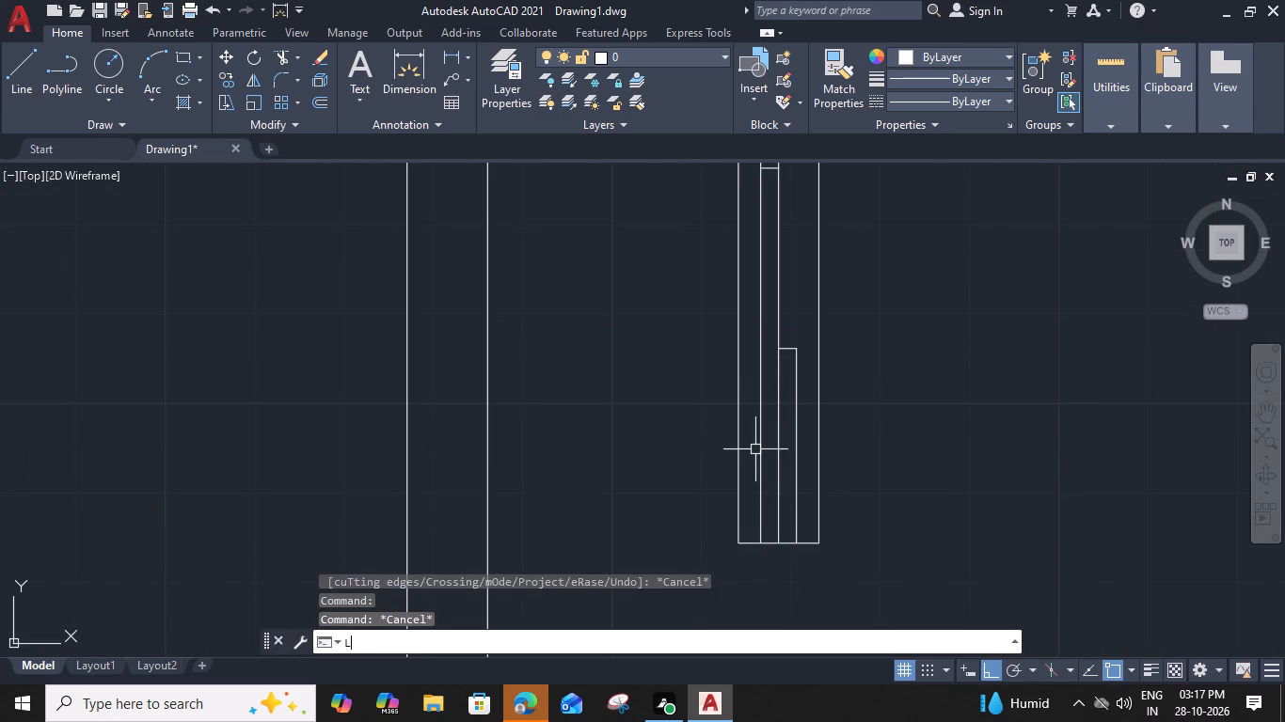
left_click(759, 391)
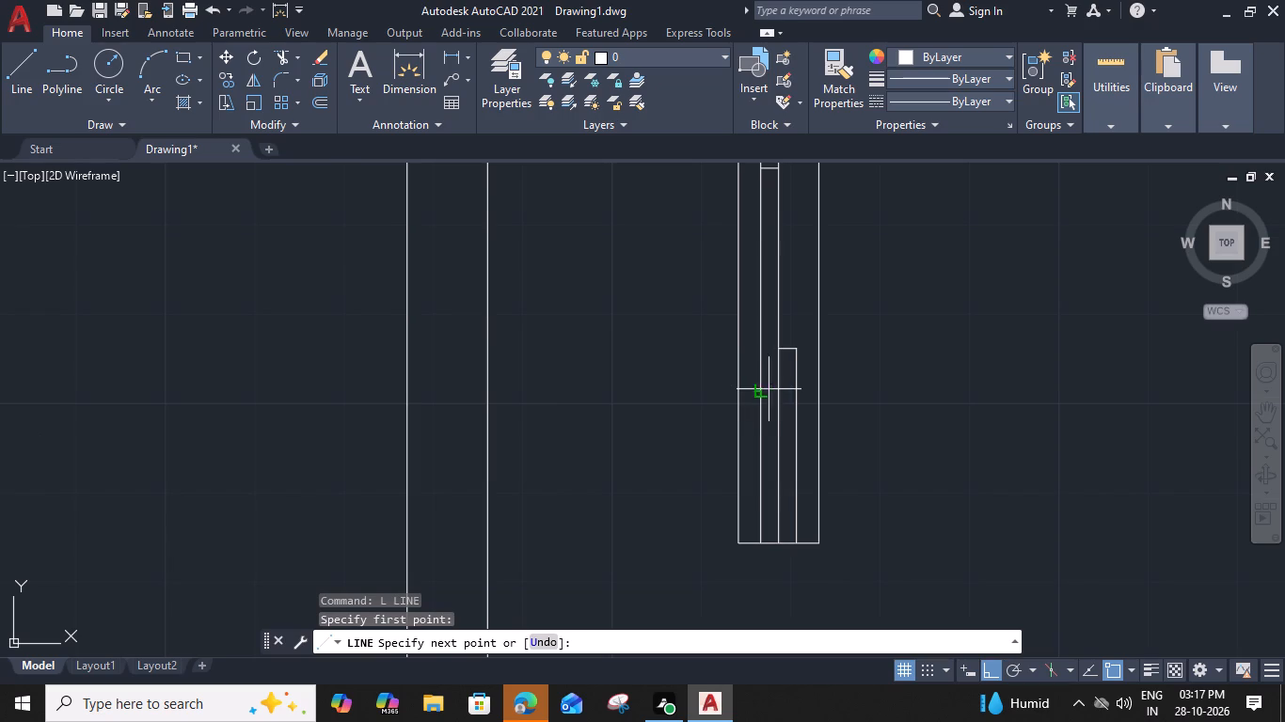
left_click(777, 389)
key("space")
middle_click_drag(782, 318, 780, 541)
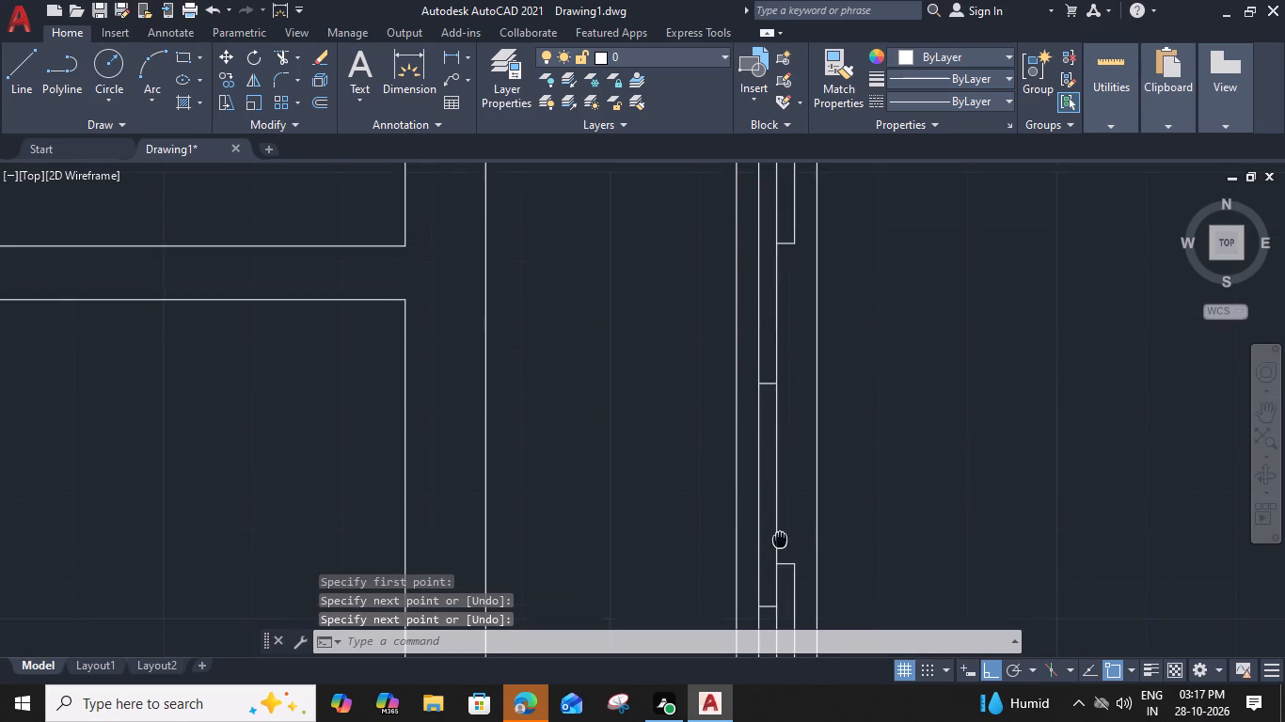
middle_click_drag(780, 541, 780, 550)
key("space")
left_click(777, 223)
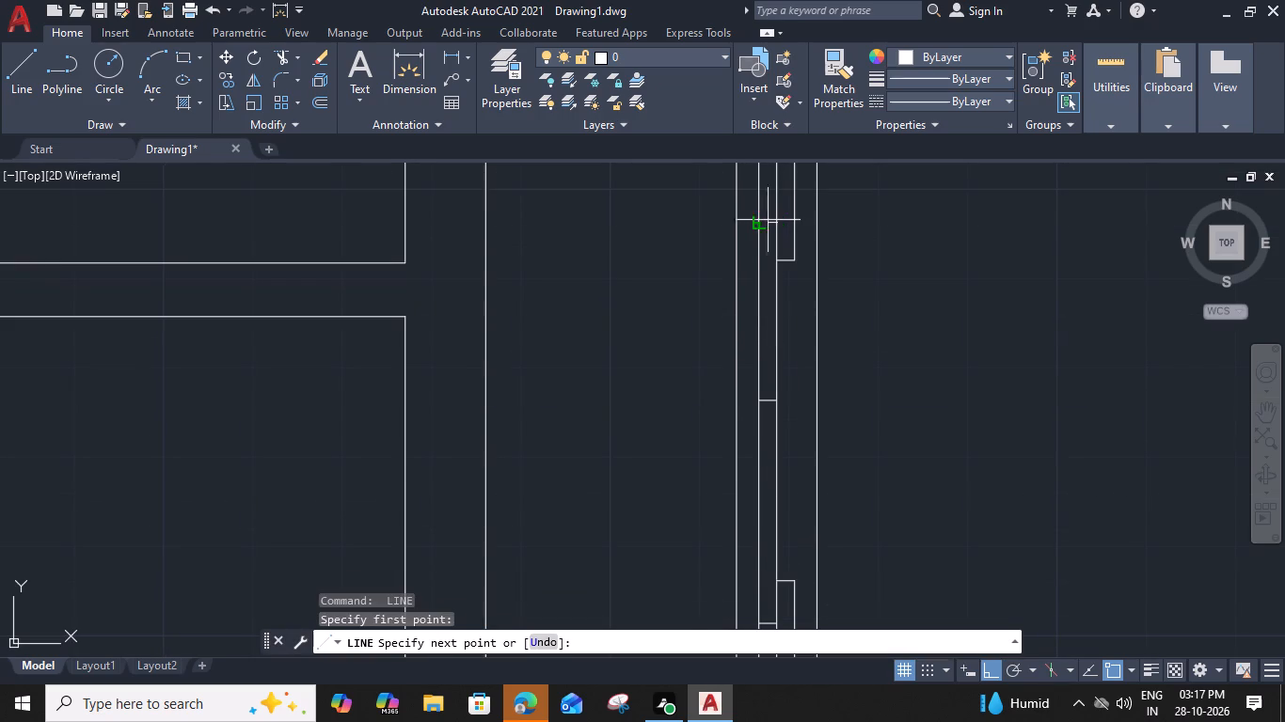
left_click(758, 222)
key("space")
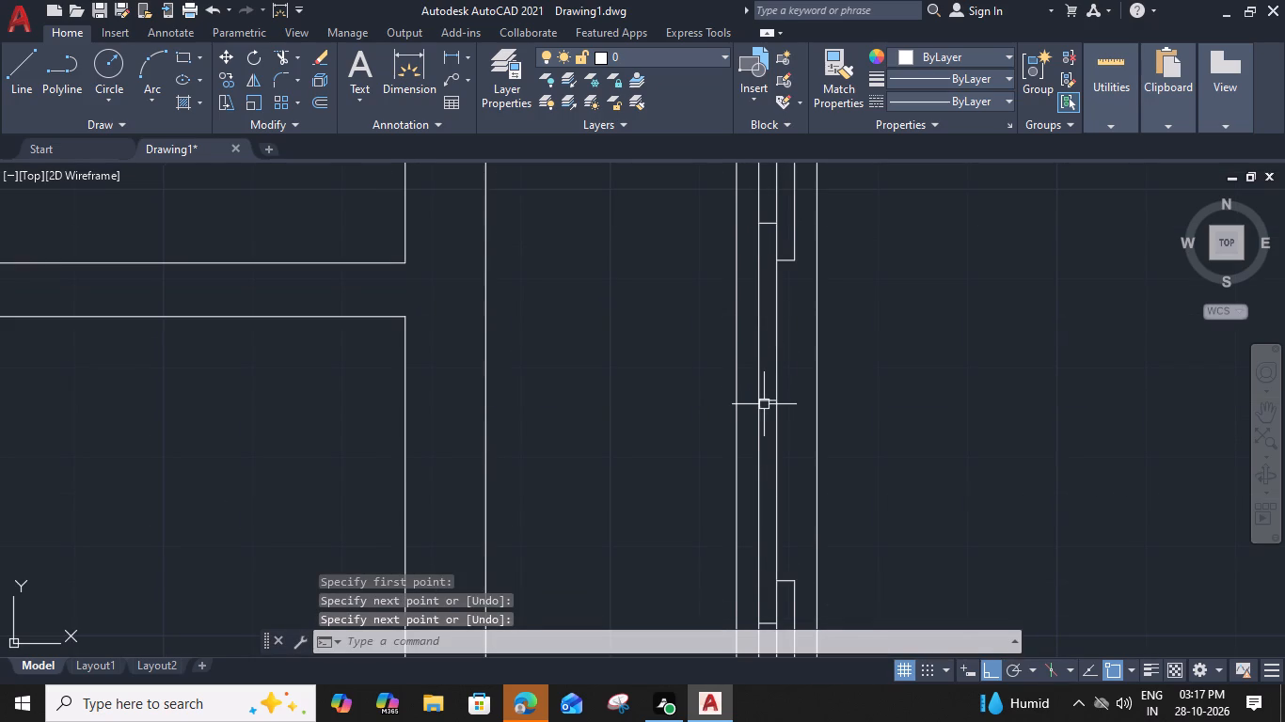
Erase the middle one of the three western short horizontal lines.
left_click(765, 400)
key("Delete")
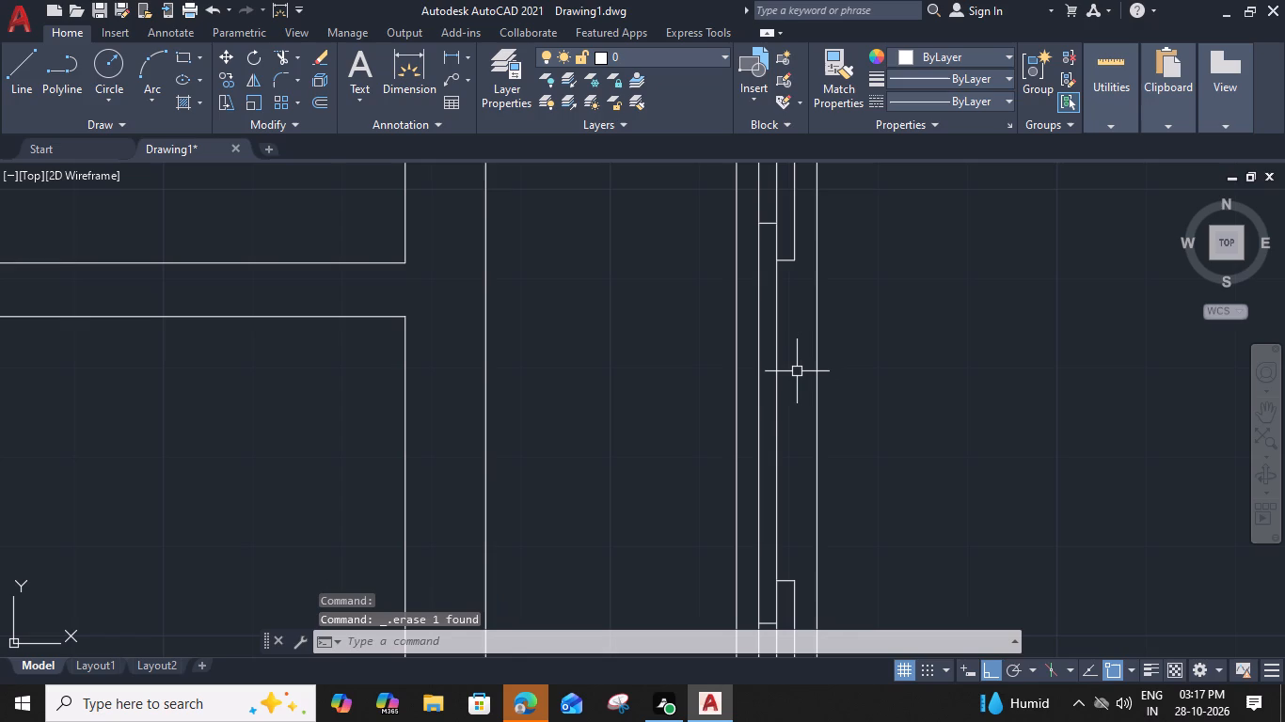
Trim the west offset line below the lower western short line and above the upper one, leaving the middle panel.
type("TR")
key("space")
scroll(791, 376, "down", 1)
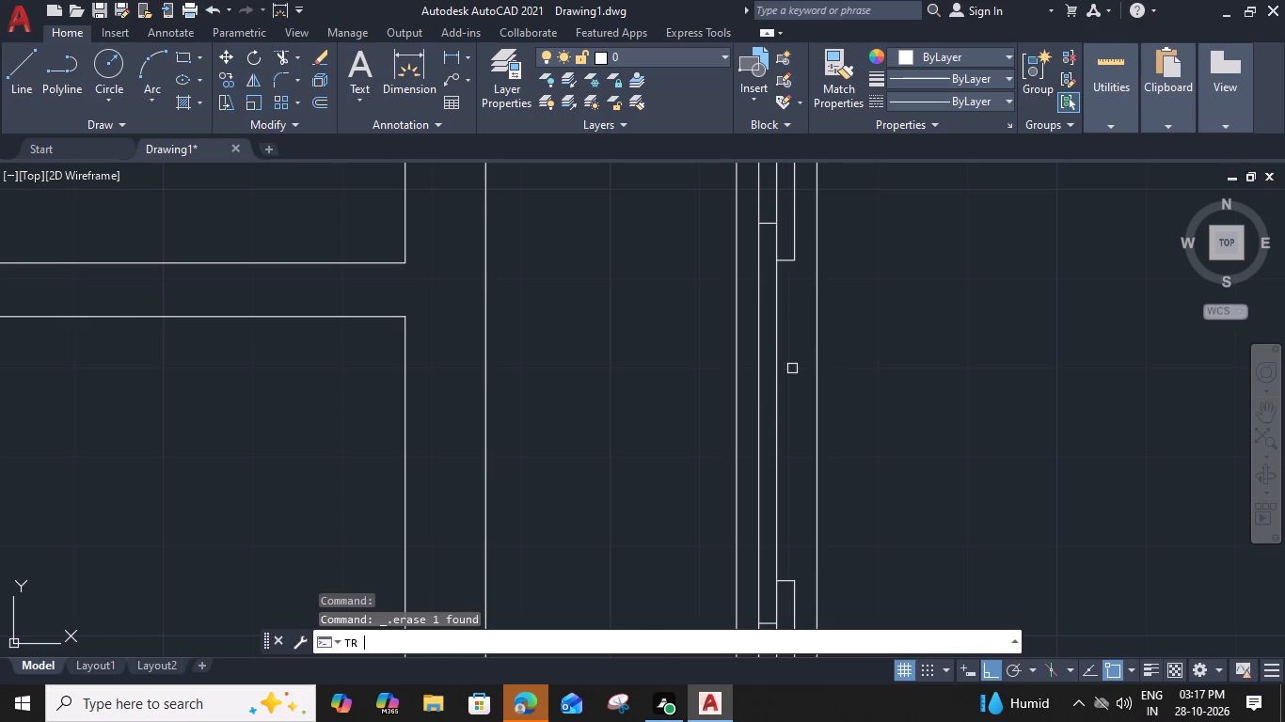
left_click(769, 557)
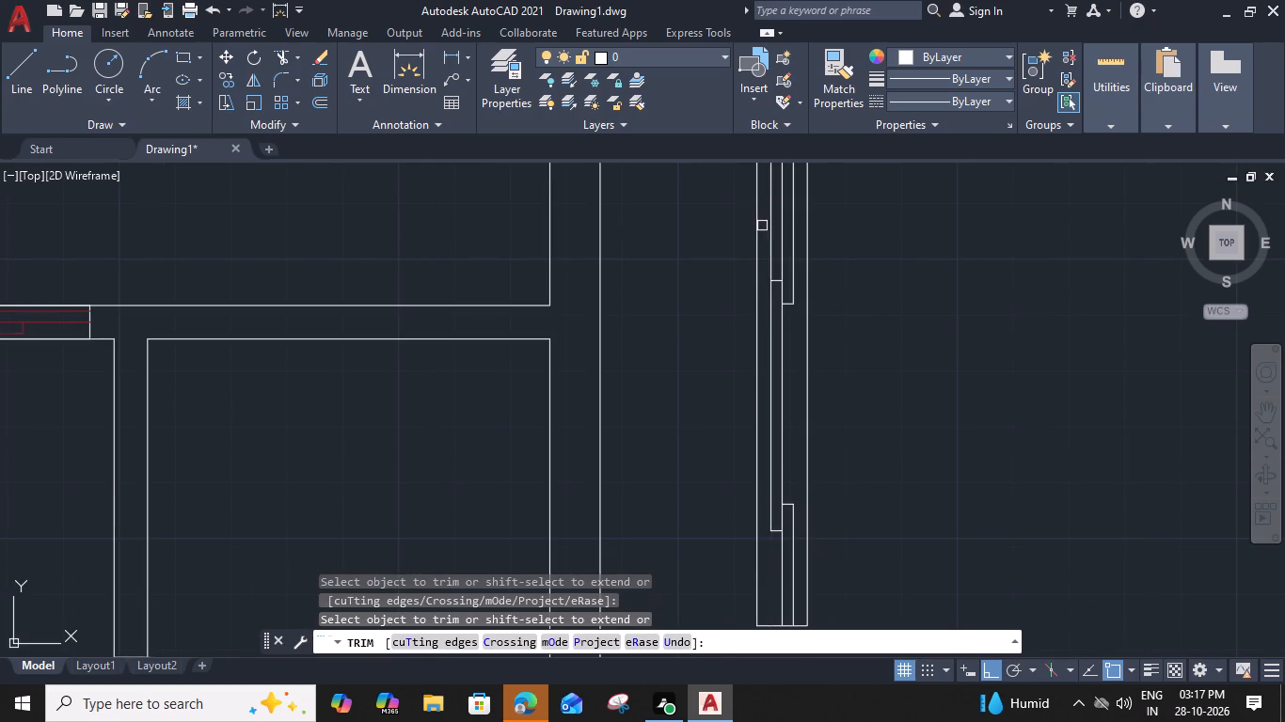
middle_click_drag(765, 242, 763, 320)
left_click(767, 299)
key("Escape")
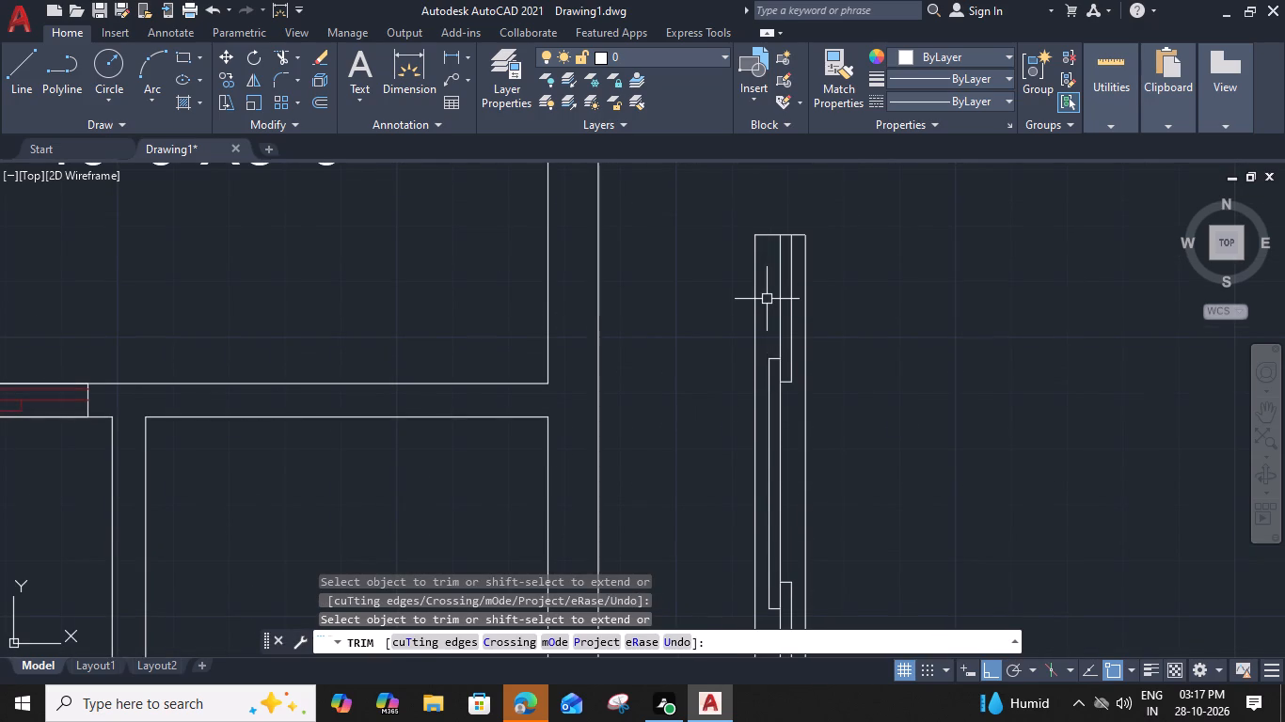
Change the colour of all the panel lines inside the rectangle to dark red 153,27,30.
scroll(808, 350, "down", 1)
middle_click_drag(815, 382, 811, 316)
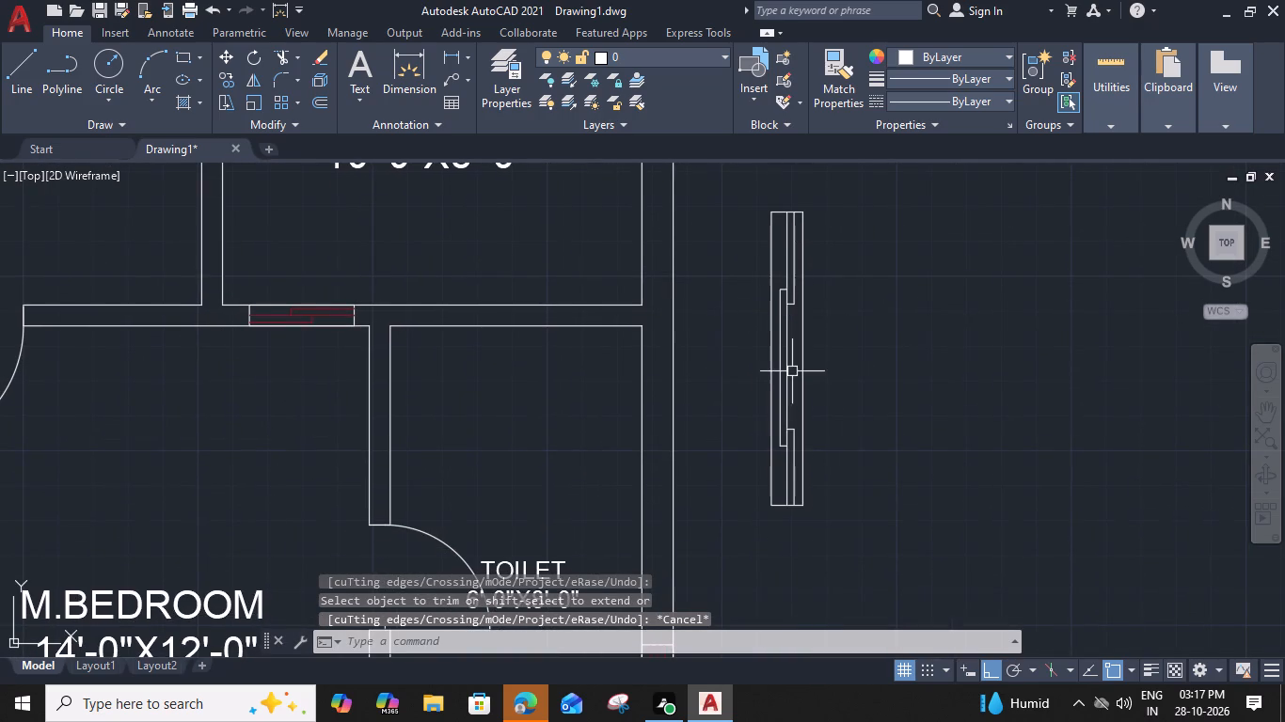
scroll(788, 263, "up", 1)
left_click(808, 281)
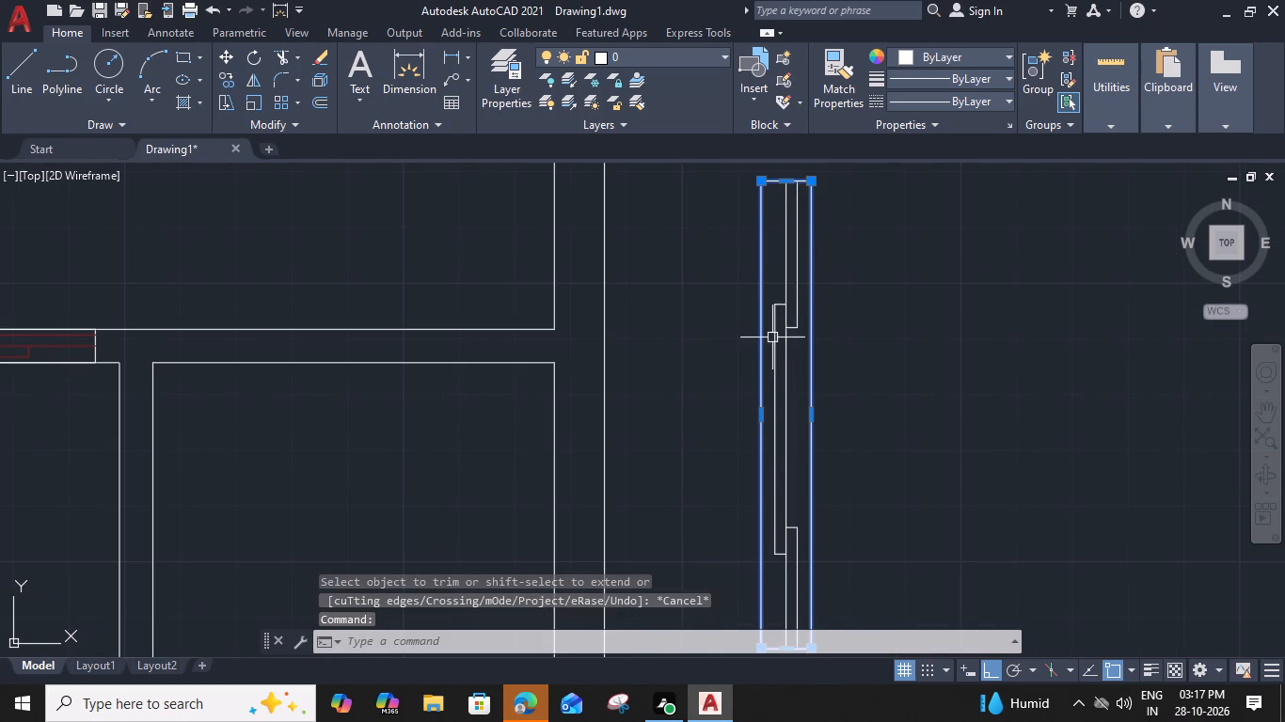
key("Escape")
left_click(805, 280)
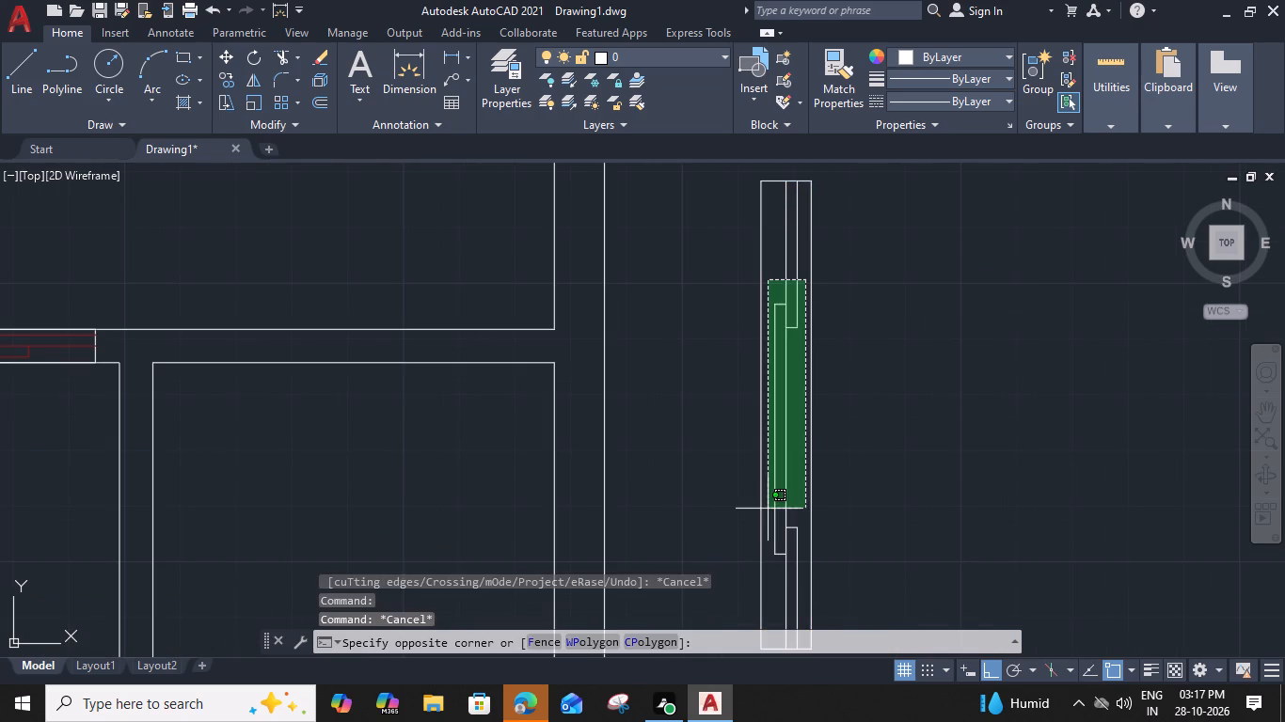
middle_click_drag(774, 502, 776, 401)
left_click(769, 475)
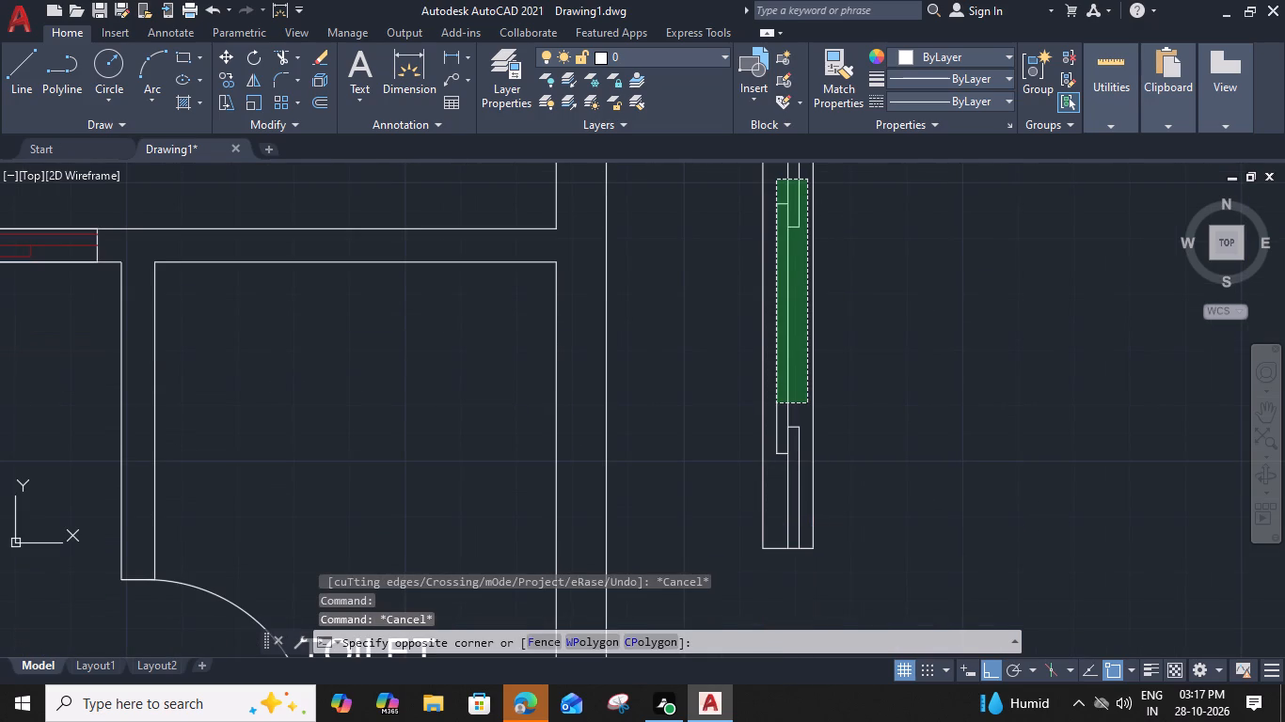
left_click(937, 59)
left_click(951, 131)
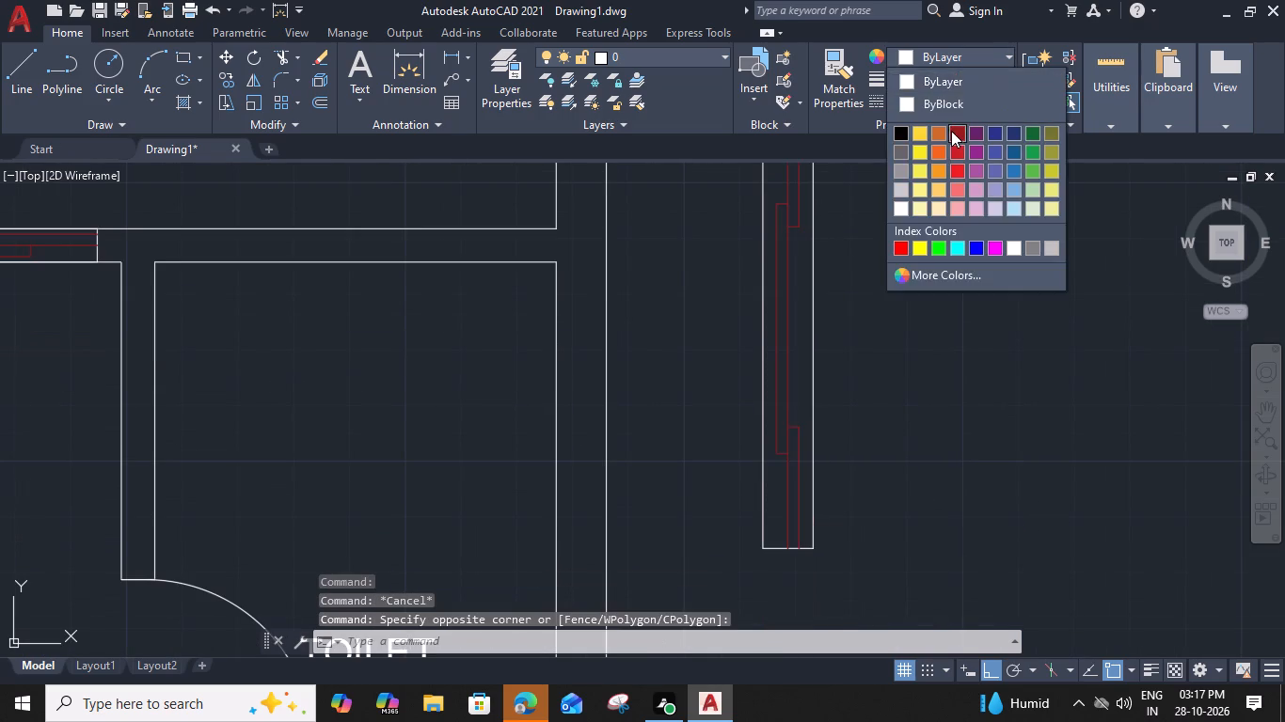
Group the outer rectangle together with the red panel lines inside it.
scroll(895, 379, "down", 2)
left_click(887, 246)
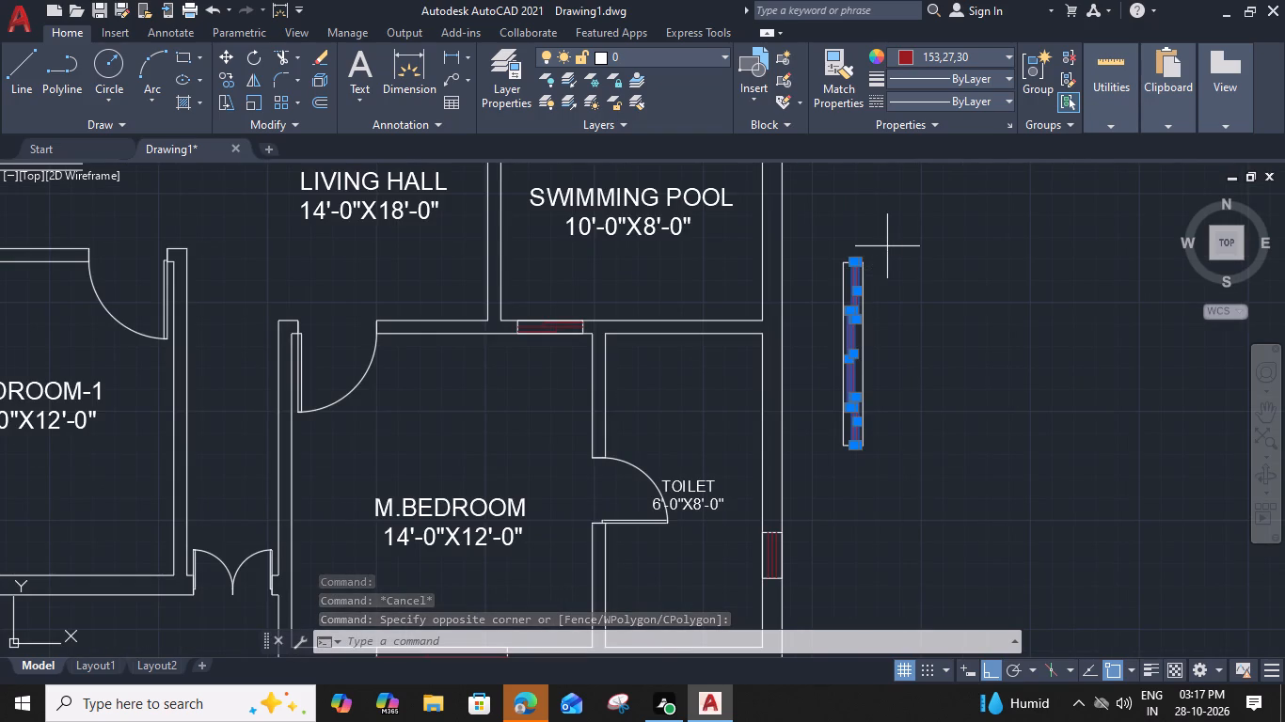
left_click(821, 477)
key("h")
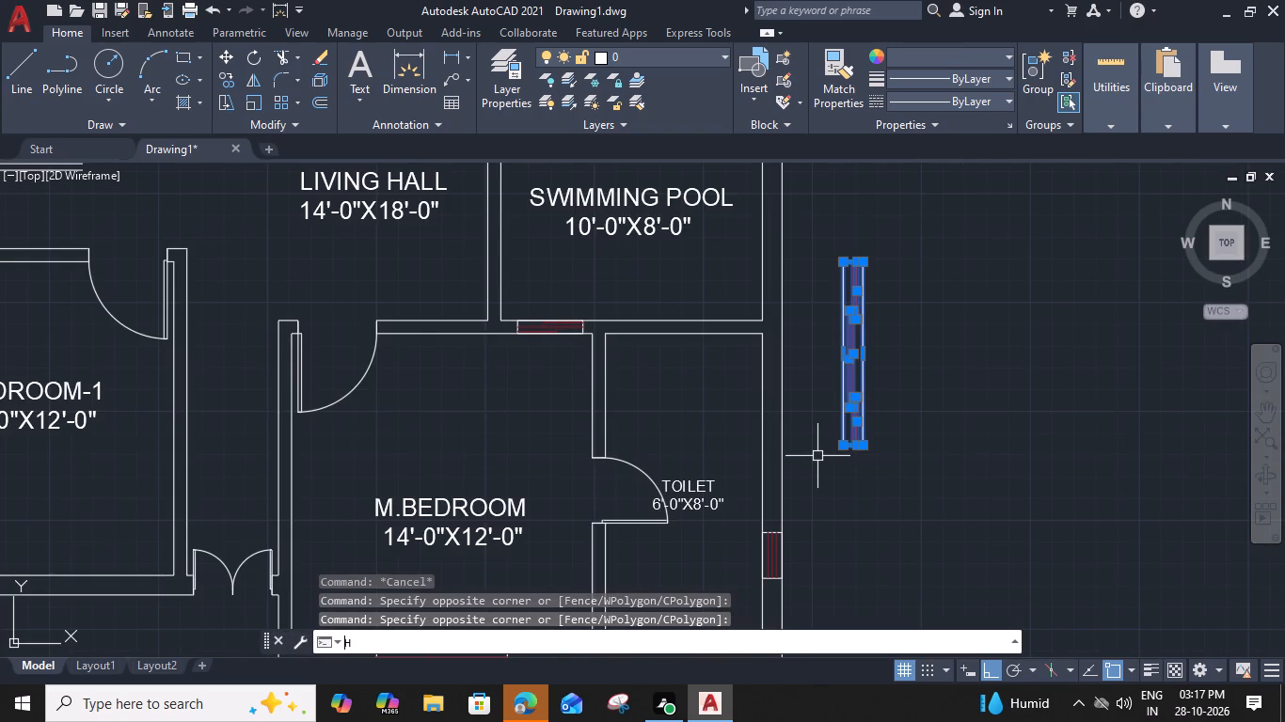
key("BackSpace")
key("g")
key("space")
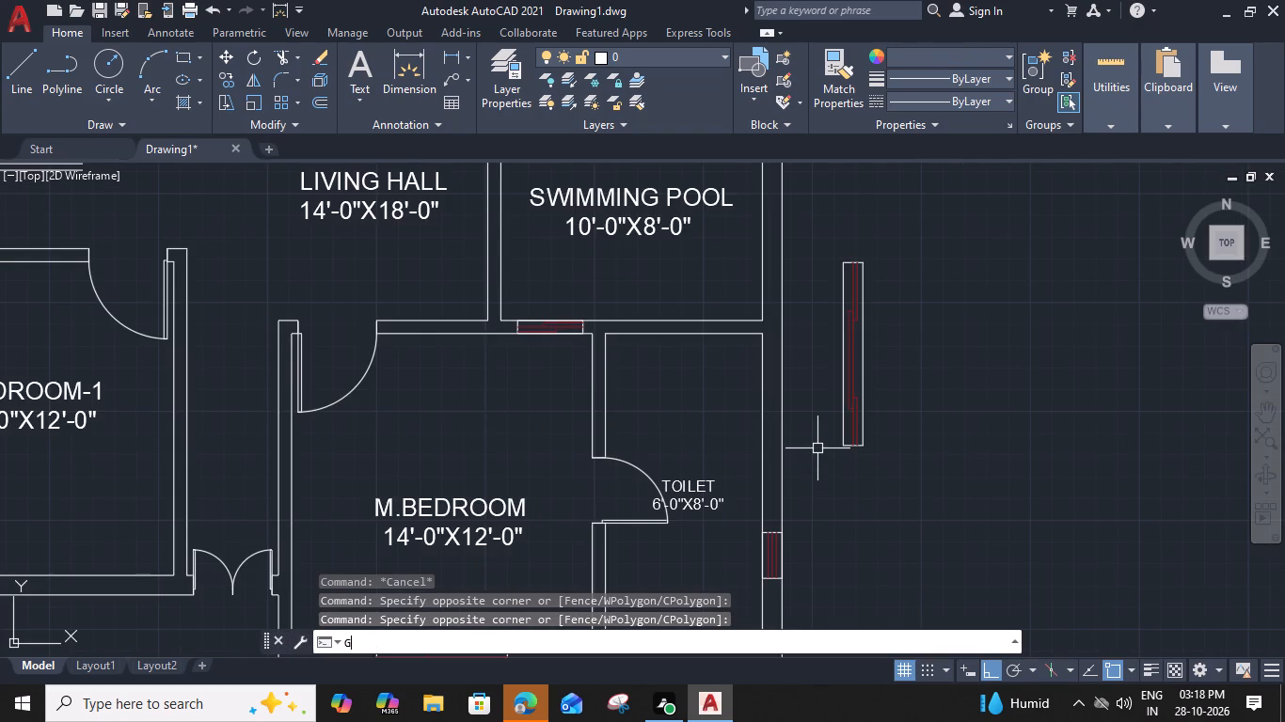
Move the grouped sliding-panel symbol by its west side's midpoint onto the midpoint of the swimming pool's east wall inner face.
scroll(864, 376, "up", 1)
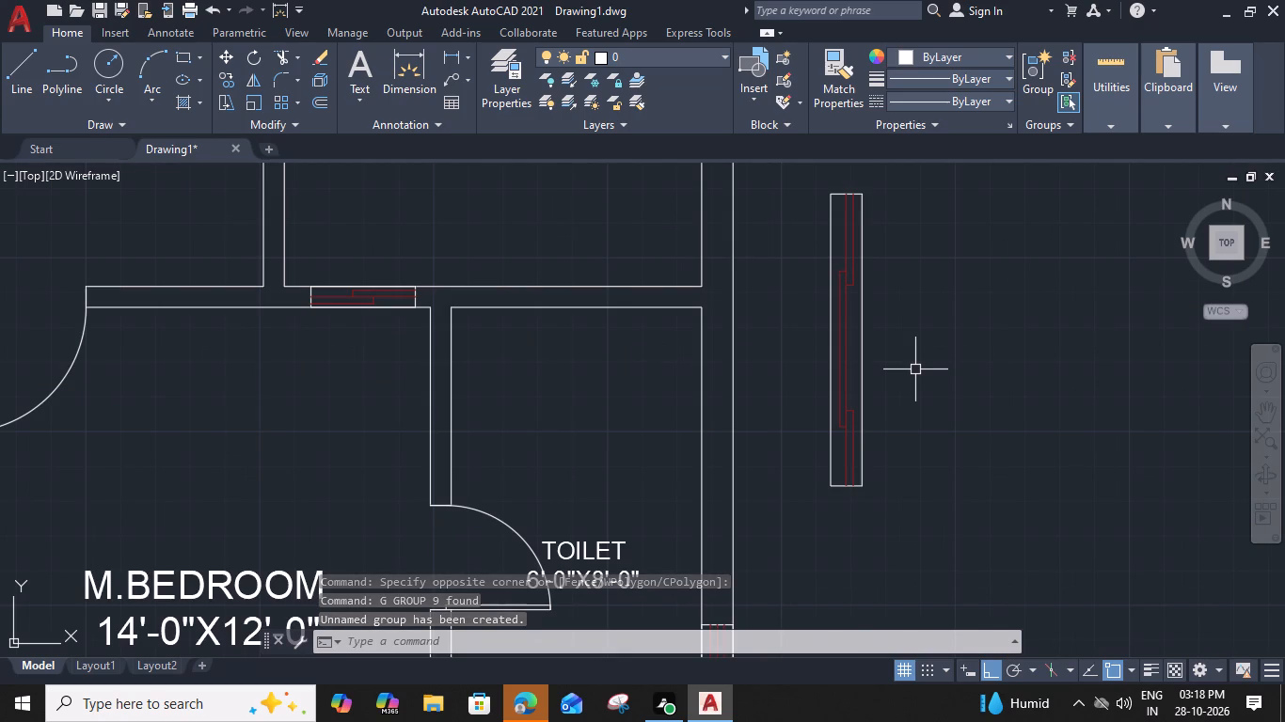
left_click(865, 338)
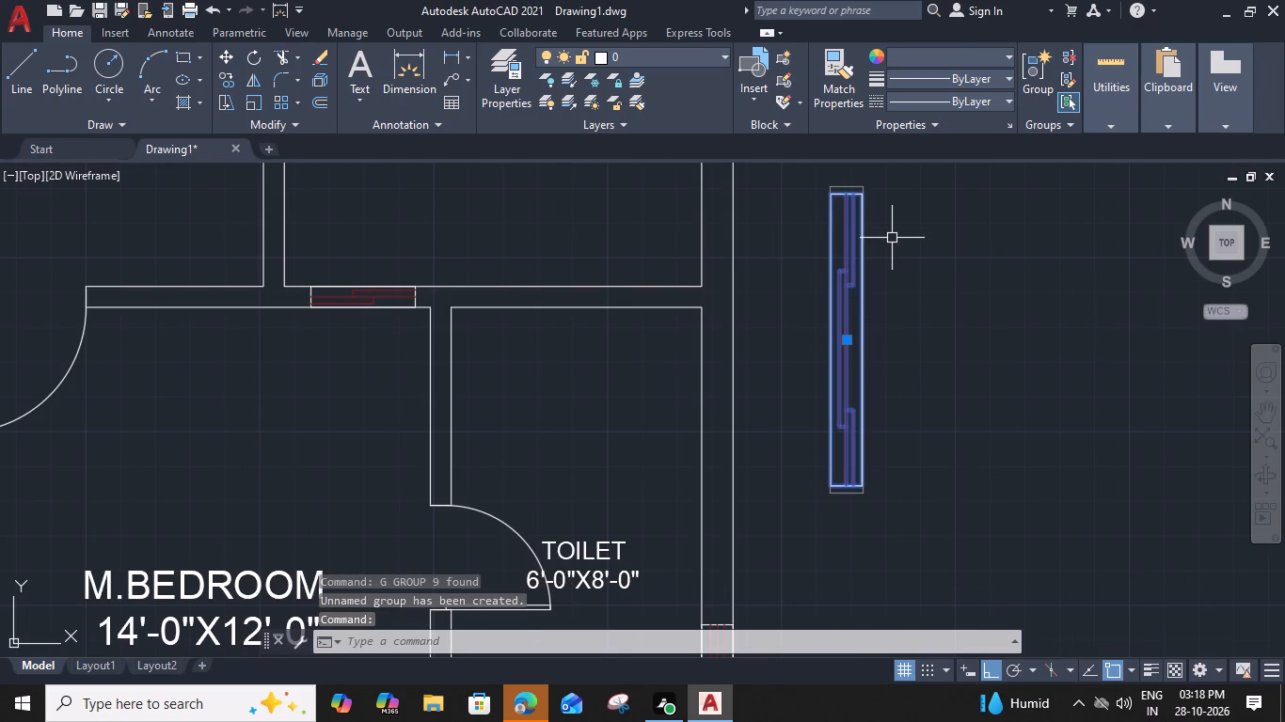
key("m")
key("space")
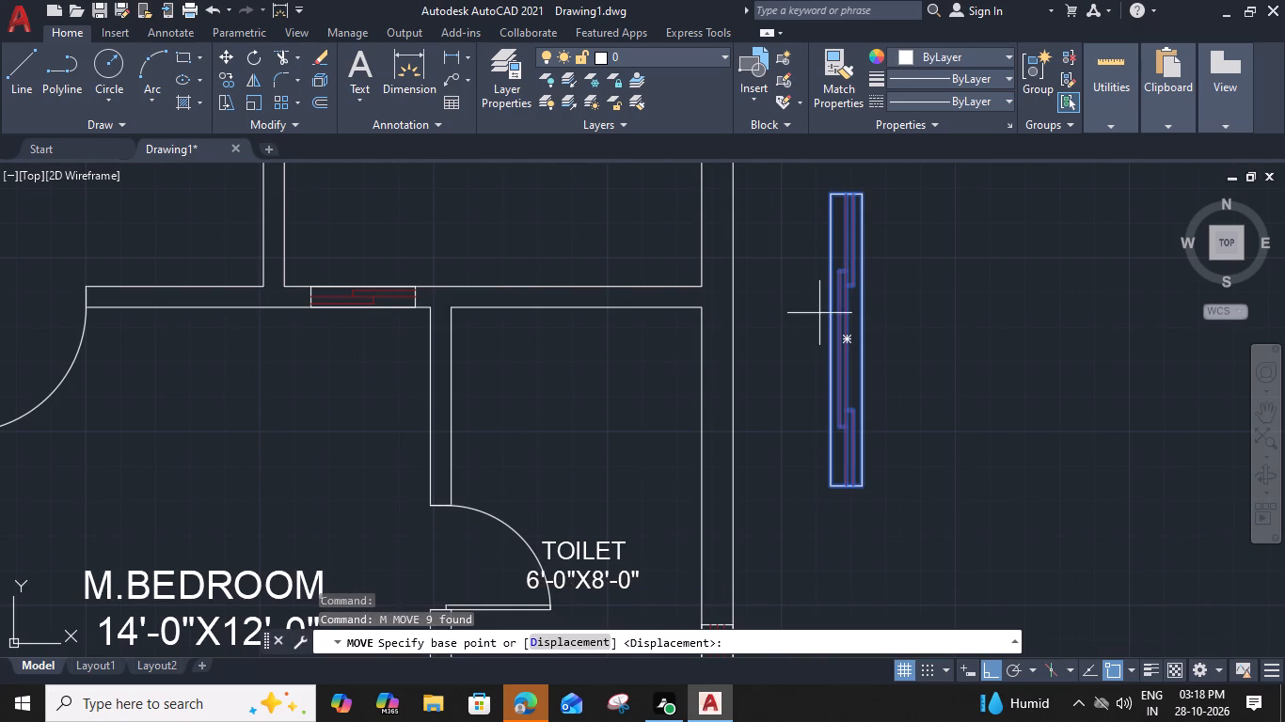
left_click(828, 337)
scroll(820, 324, "down", 2)
left_click(776, 249)
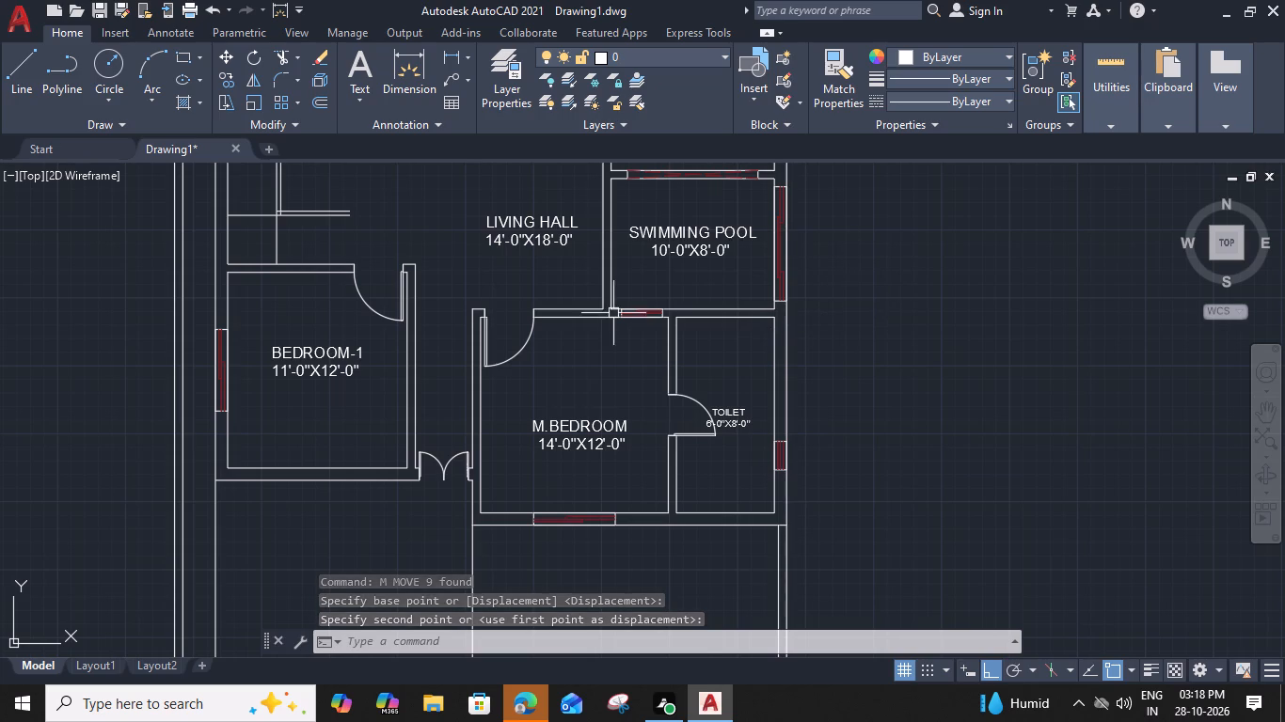
Offset the inner line of the swimming pool's west wall by 2' eastward into the pool.
scroll(602, 220, "up", 1)
left_click(612, 241)
type("O 2")
type("'")
key("space")
left_click(678, 321)
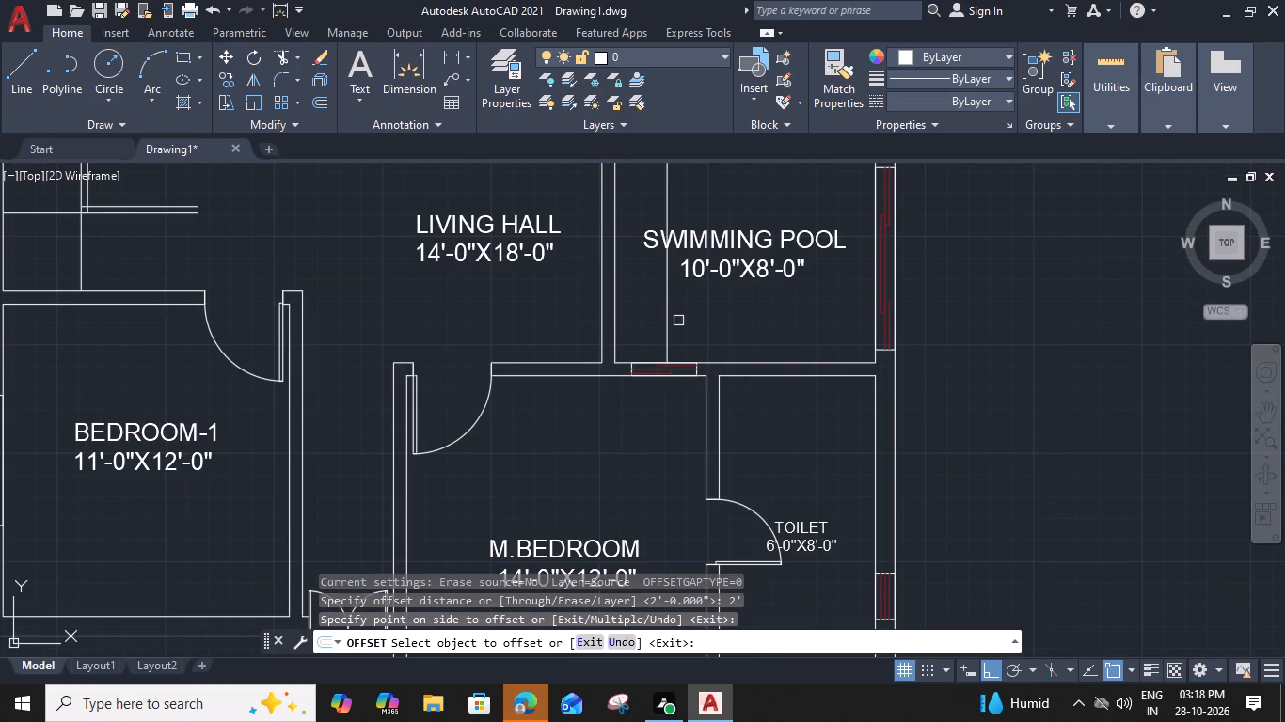
middle_click_drag(690, 320, 652, 391)
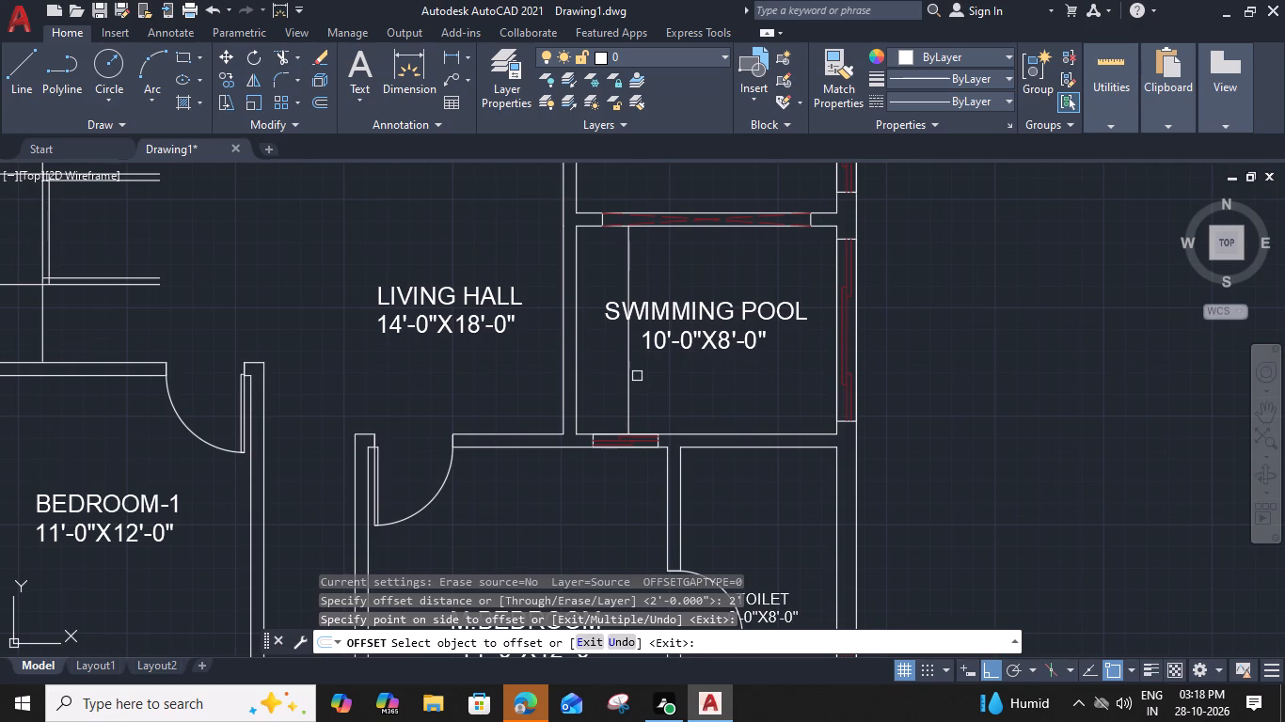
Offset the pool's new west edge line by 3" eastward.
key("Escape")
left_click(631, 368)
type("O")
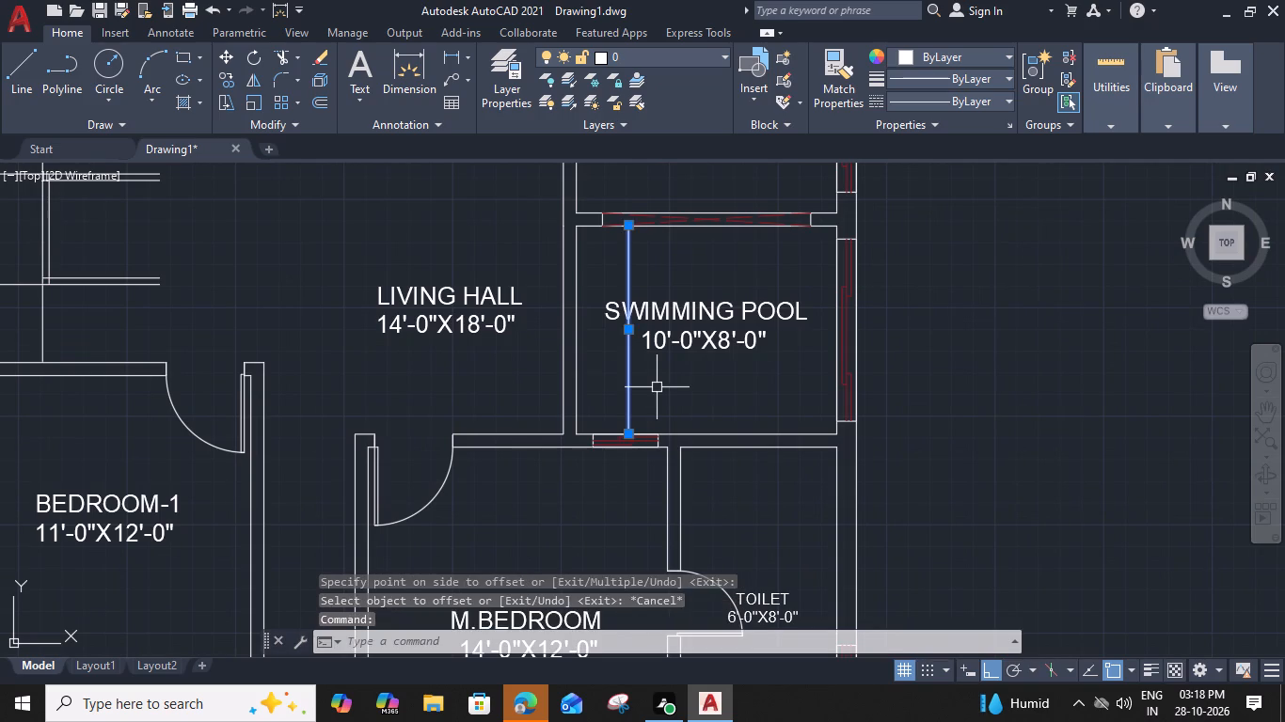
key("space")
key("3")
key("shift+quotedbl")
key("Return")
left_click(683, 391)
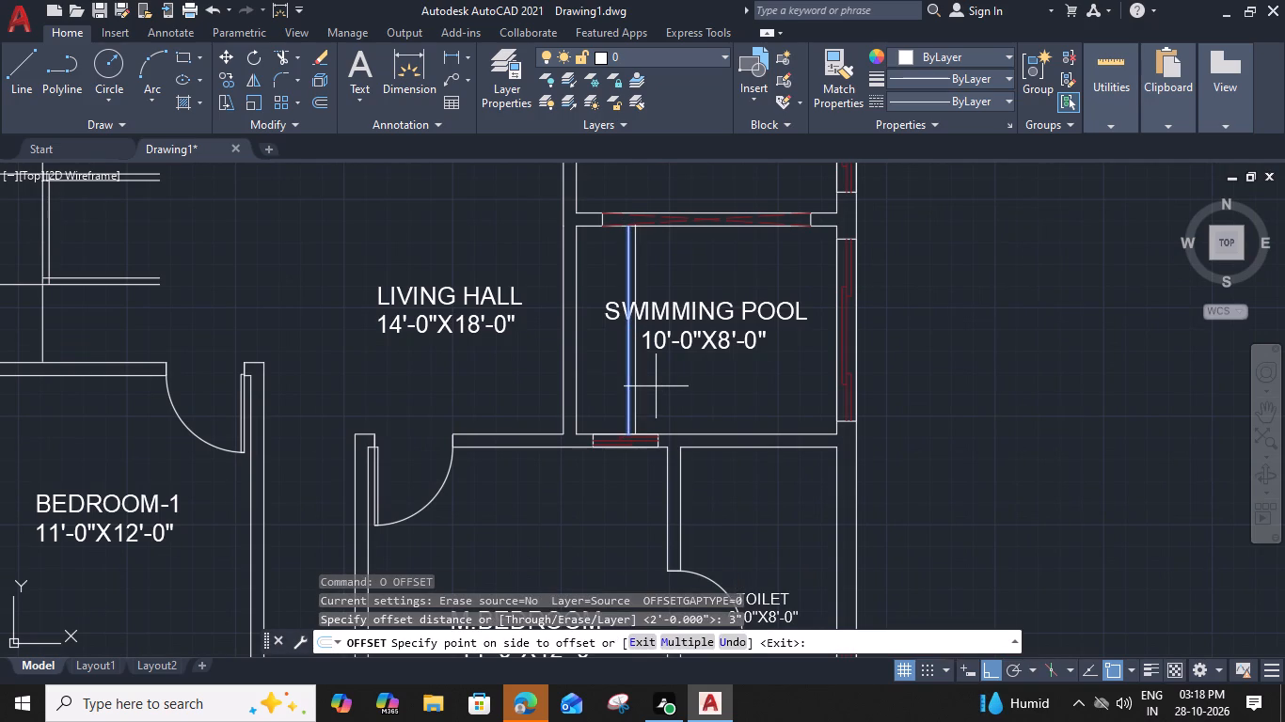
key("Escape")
Offset the inner face line of the swimming pool's north wall by 2' southward into the pool room.
left_click(729, 228)
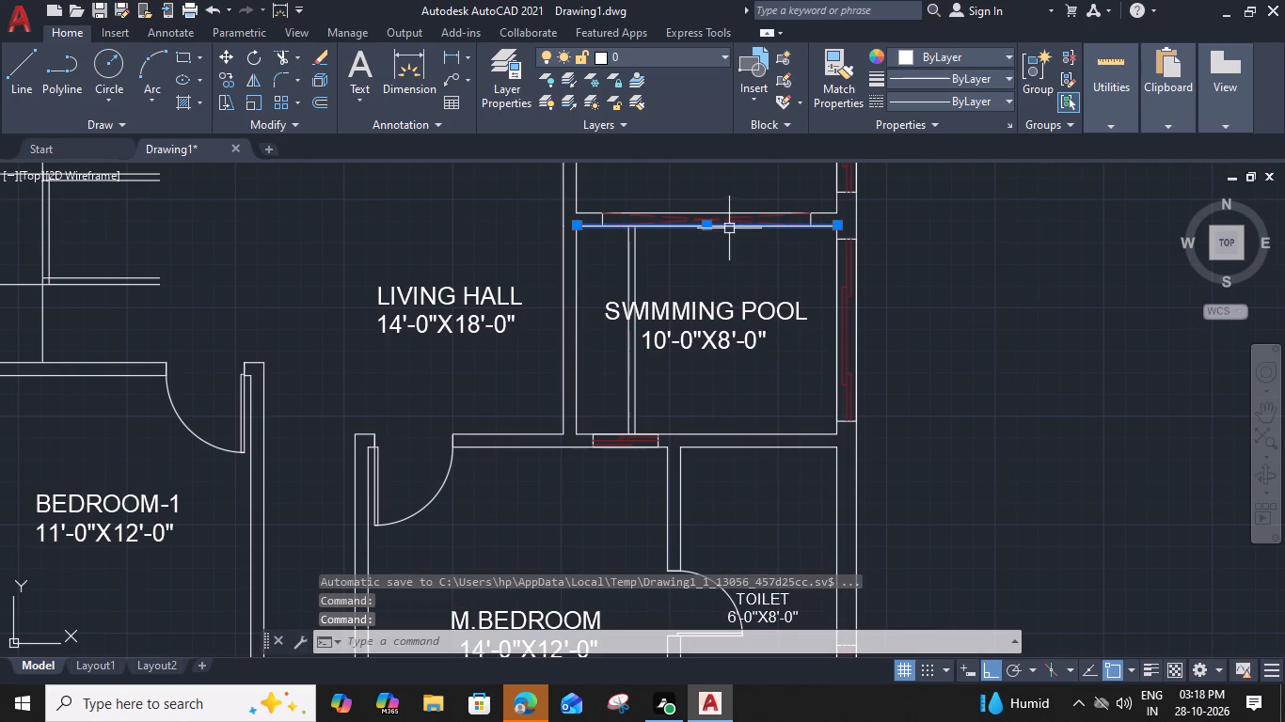
type("O 2'")
key("space")
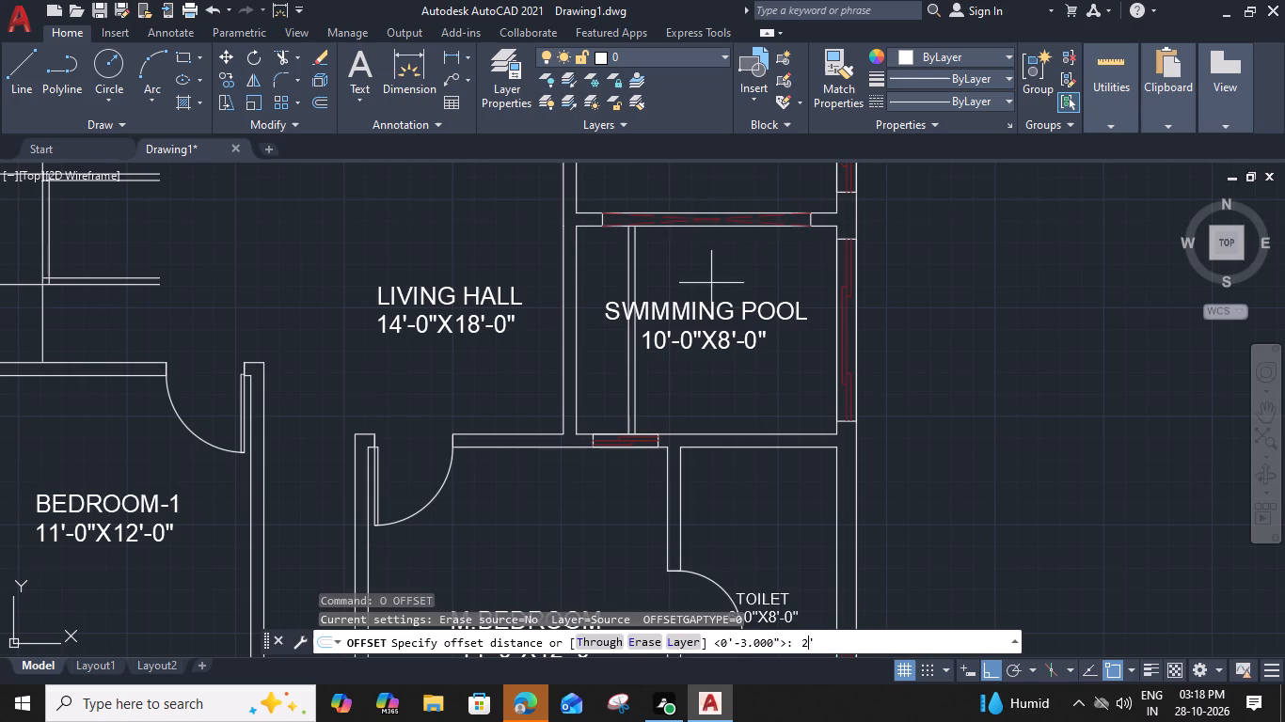
left_click(709, 294)
key("Escape")
Offset the inner face lines of the swimming pool's east and south walls by 6" into the pool room.
scroll(801, 438, "up", 2)
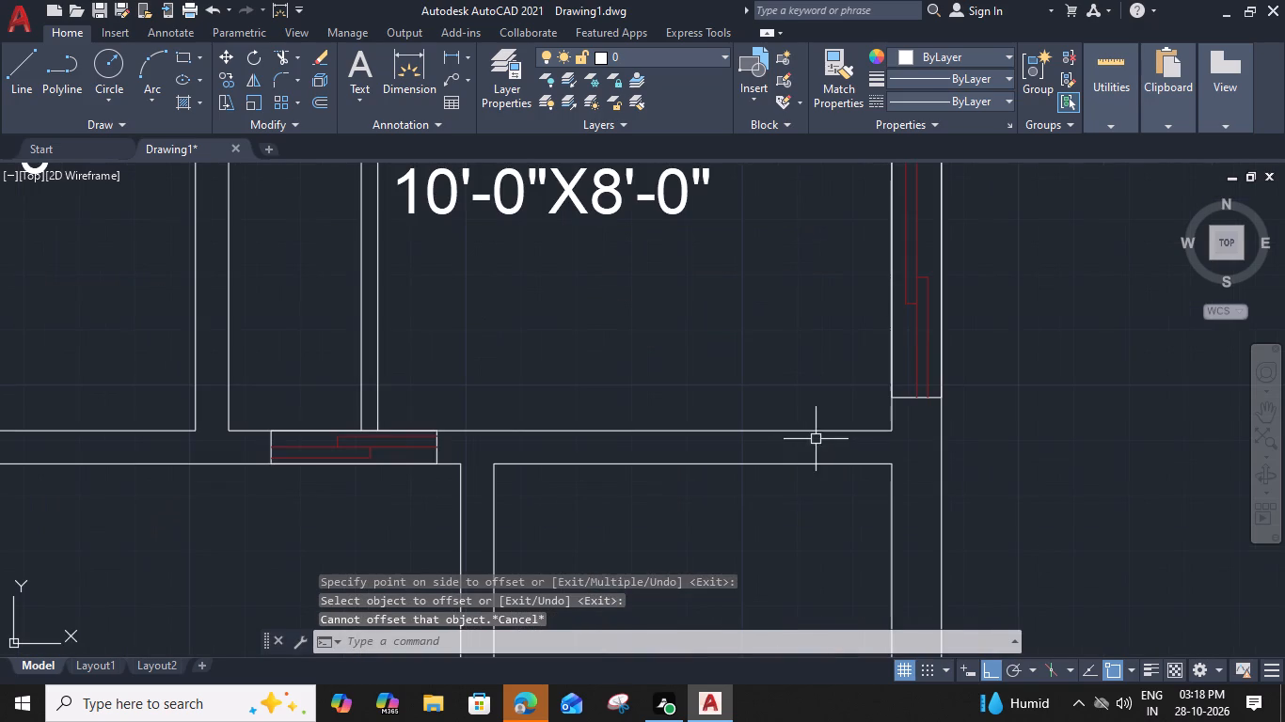
left_click(893, 416)
type("O 6")
key("shift+quotedbl")
key("Return")
left_click(791, 393)
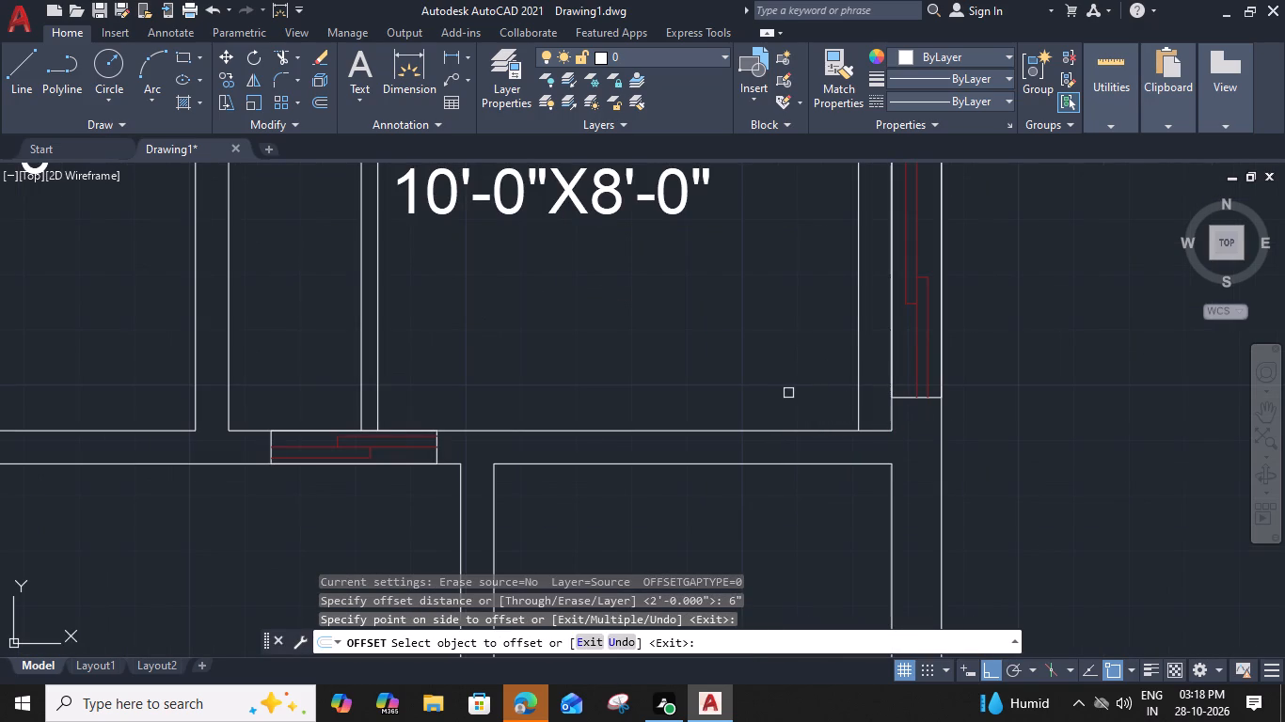
left_click(780, 432)
left_click(769, 375)
key("Escape")
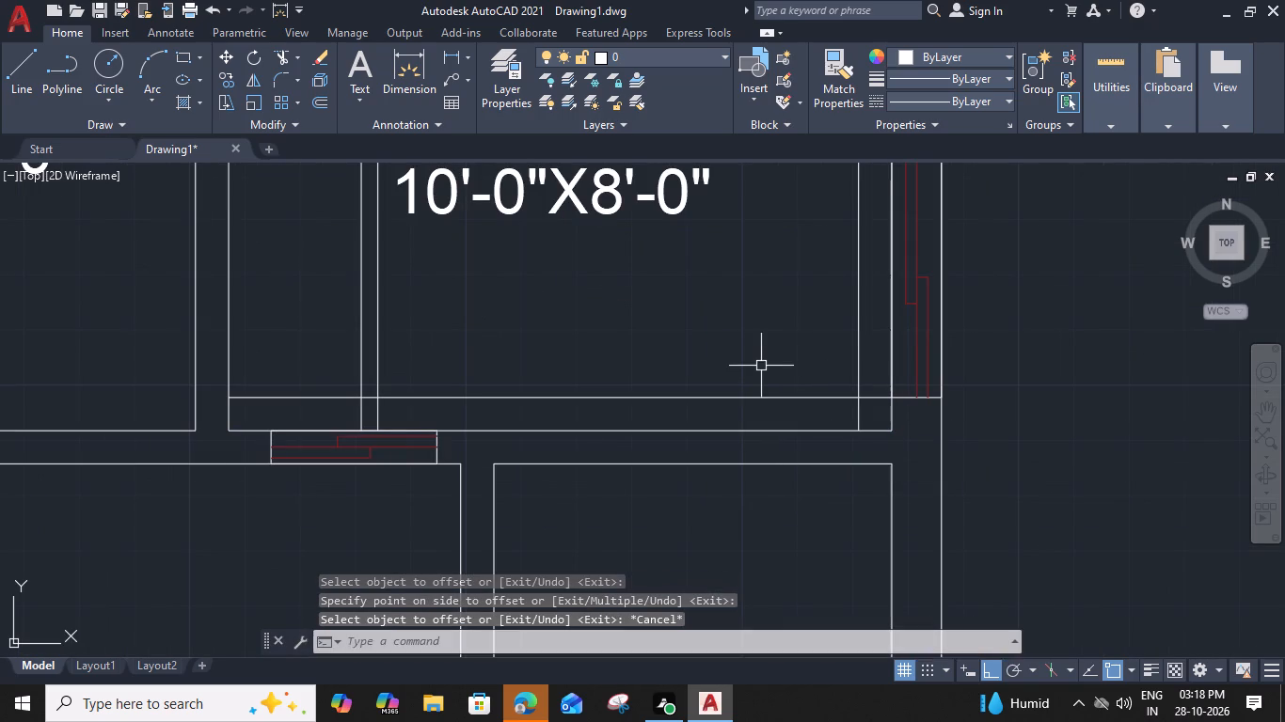
Trim the overlapping ends of the offset pool lines at the southwest and southeast corners.
key("t")
key("r")
key("space")
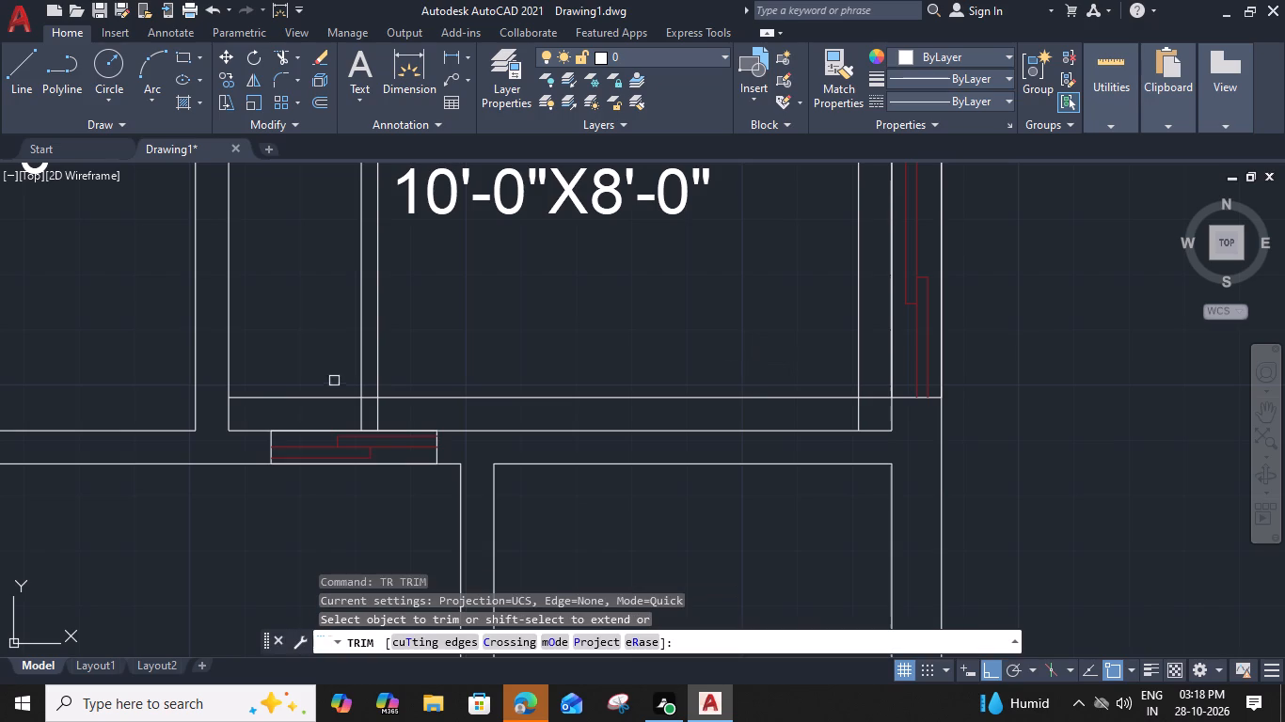
left_click(338, 398)
scroll(377, 404, "up", 1)
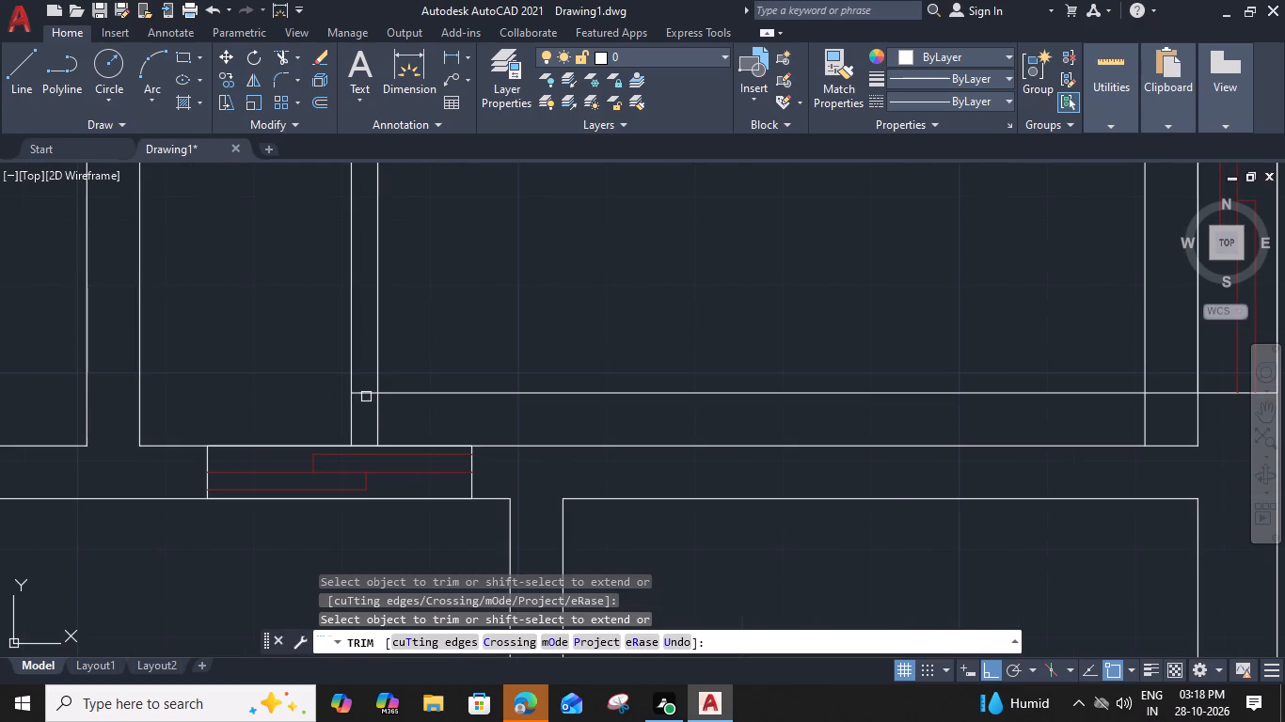
left_click(367, 396)
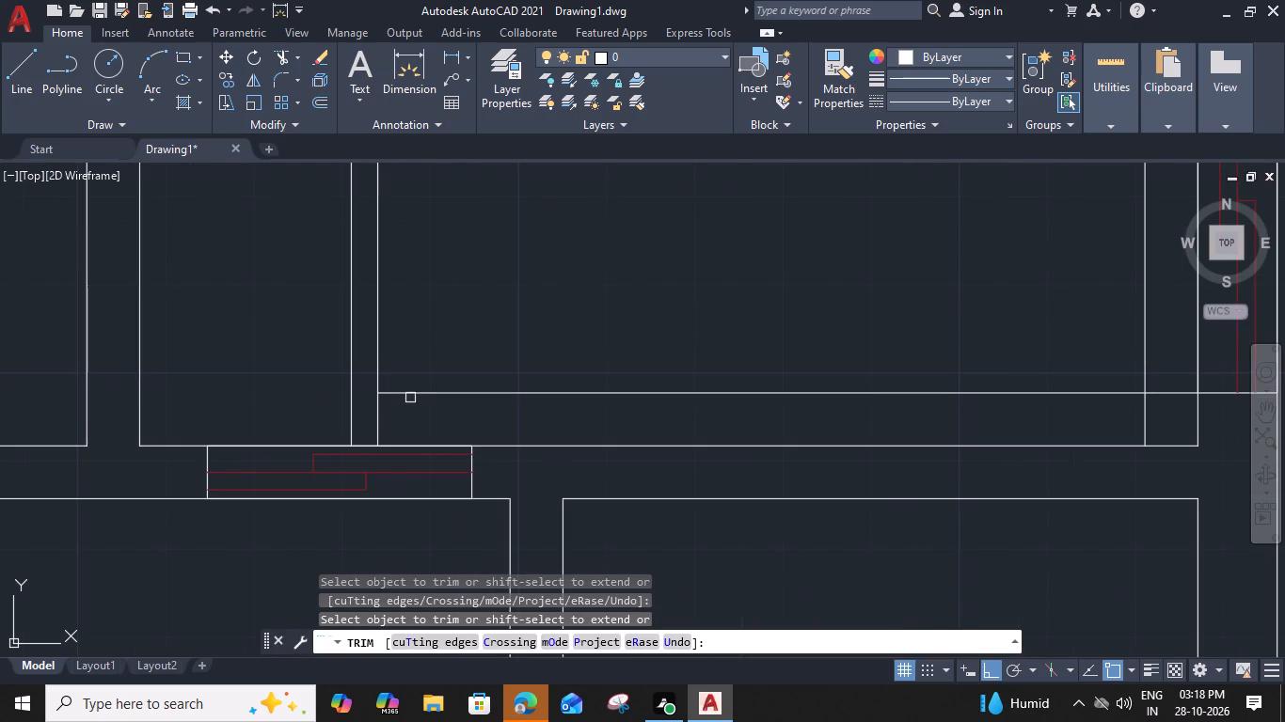
left_click(407, 394, "shift")
left_click(345, 413)
left_click(413, 416)
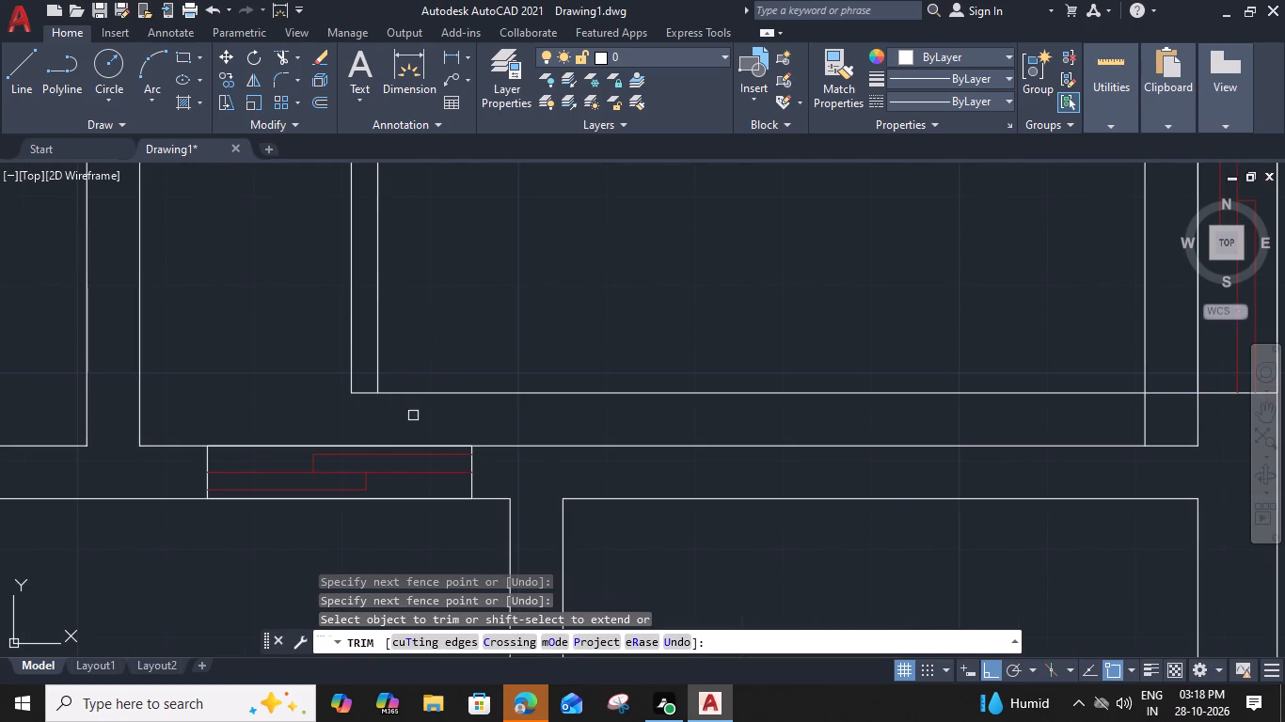
scroll(560, 400, "down", 1)
left_click(926, 411)
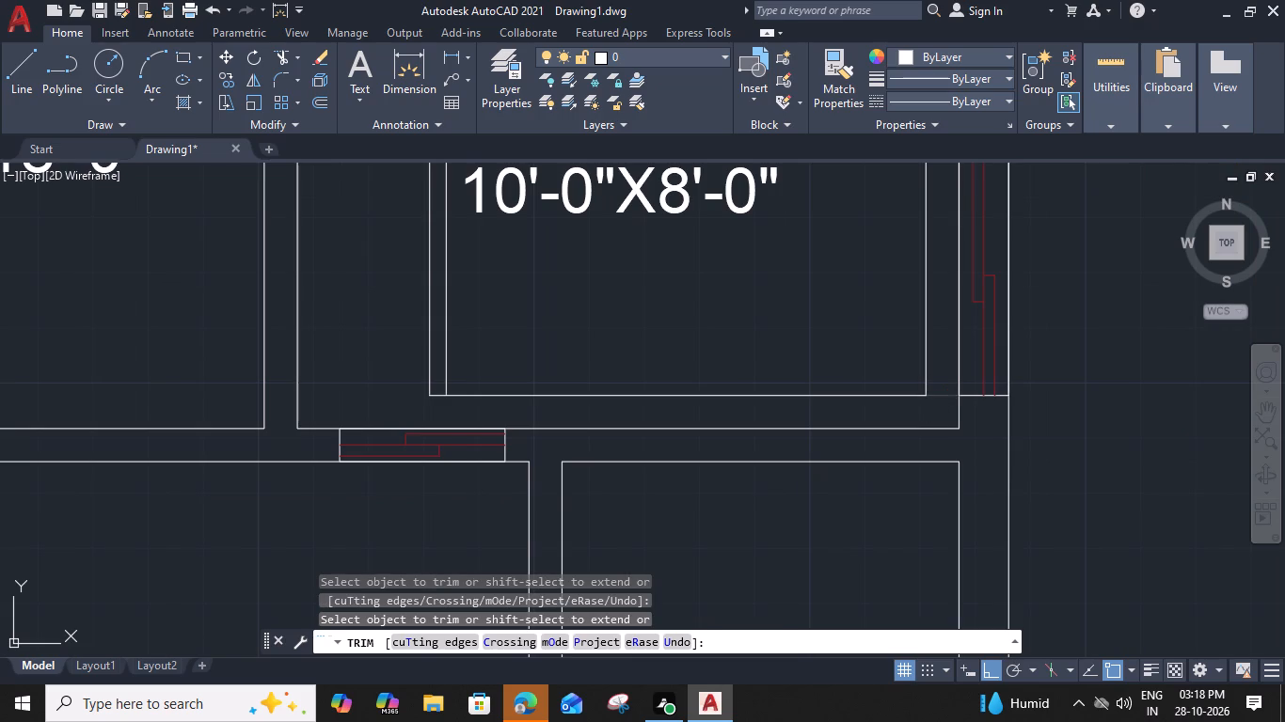
left_click(940, 398)
Trim the overlapping ends of the offset pool lines at the northeast and northwest corners to close the pool outline.
scroll(942, 393, "down", 2)
scroll(941, 253, "up", 2)
left_click(935, 243)
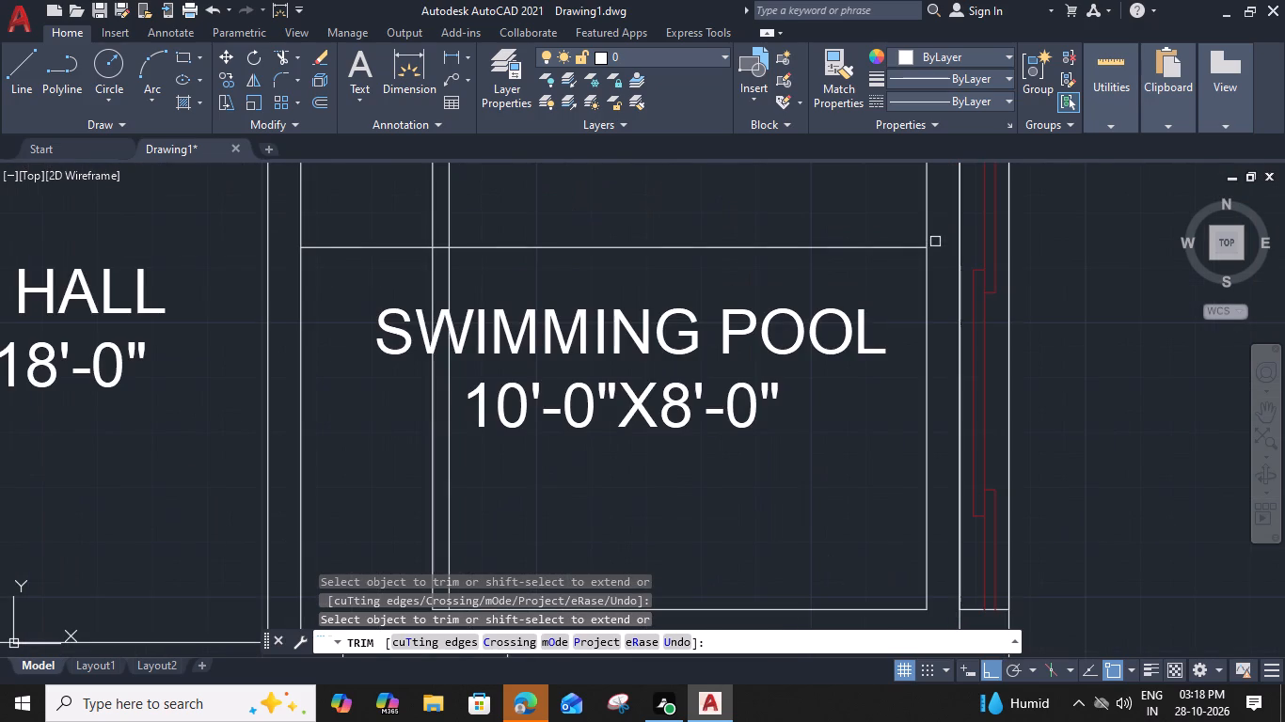
left_click(928, 224)
middle_click_drag(845, 254, 1016, 301)
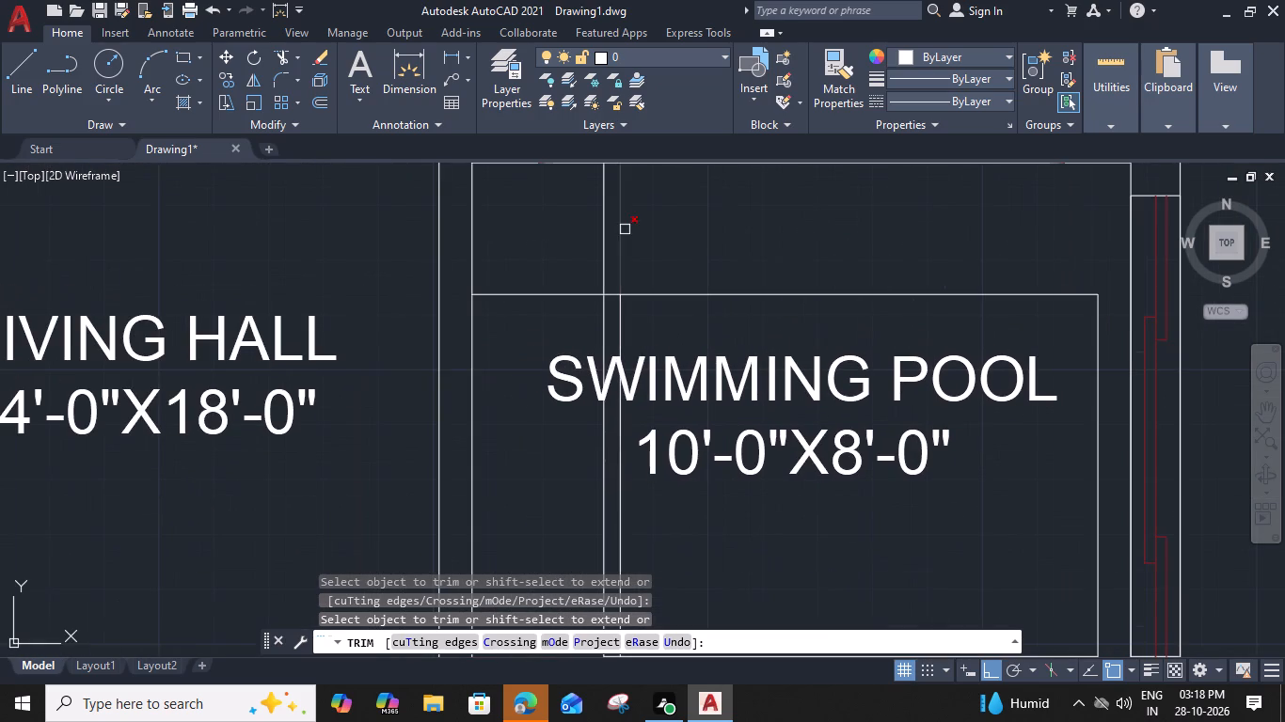
left_click(625, 229)
left_click(603, 254)
left_click(531, 291)
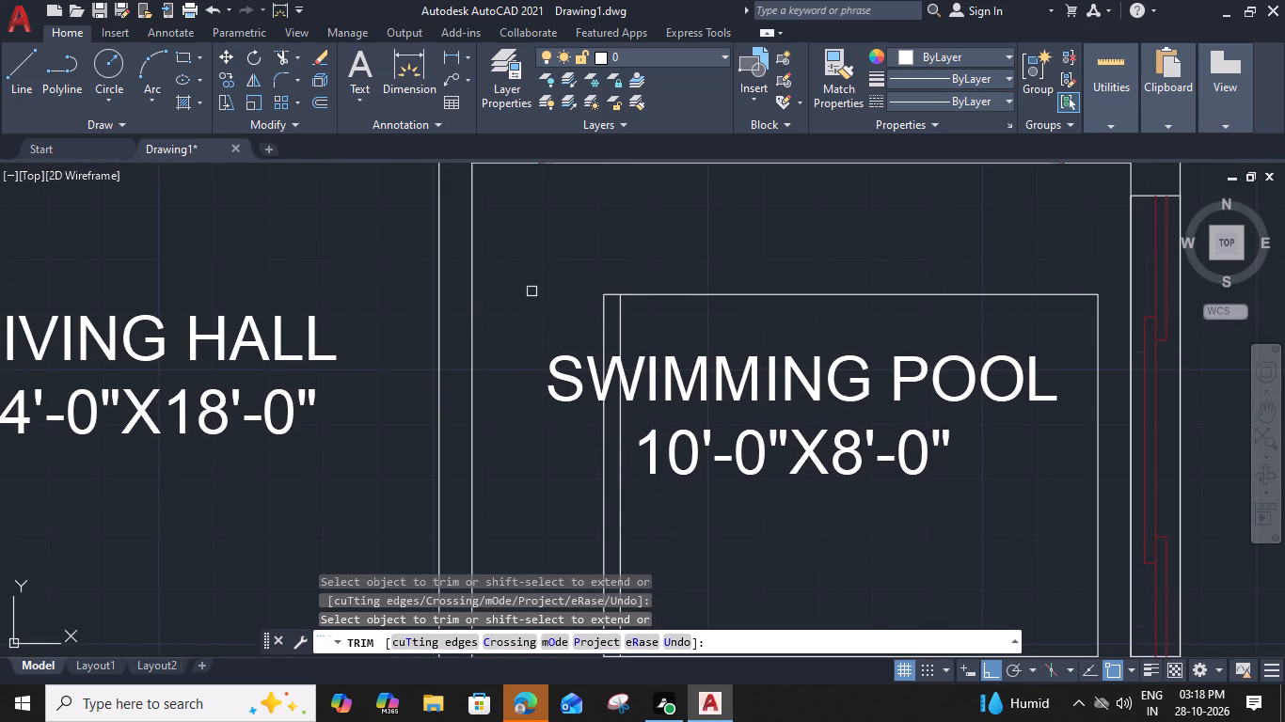
key("Escape")
Set the text height of the SWIMMING POOL label to 6" and narrow its text box to fit the text.
scroll(956, 260, "down", 1)
middle_click_drag(962, 364, 964, 364)
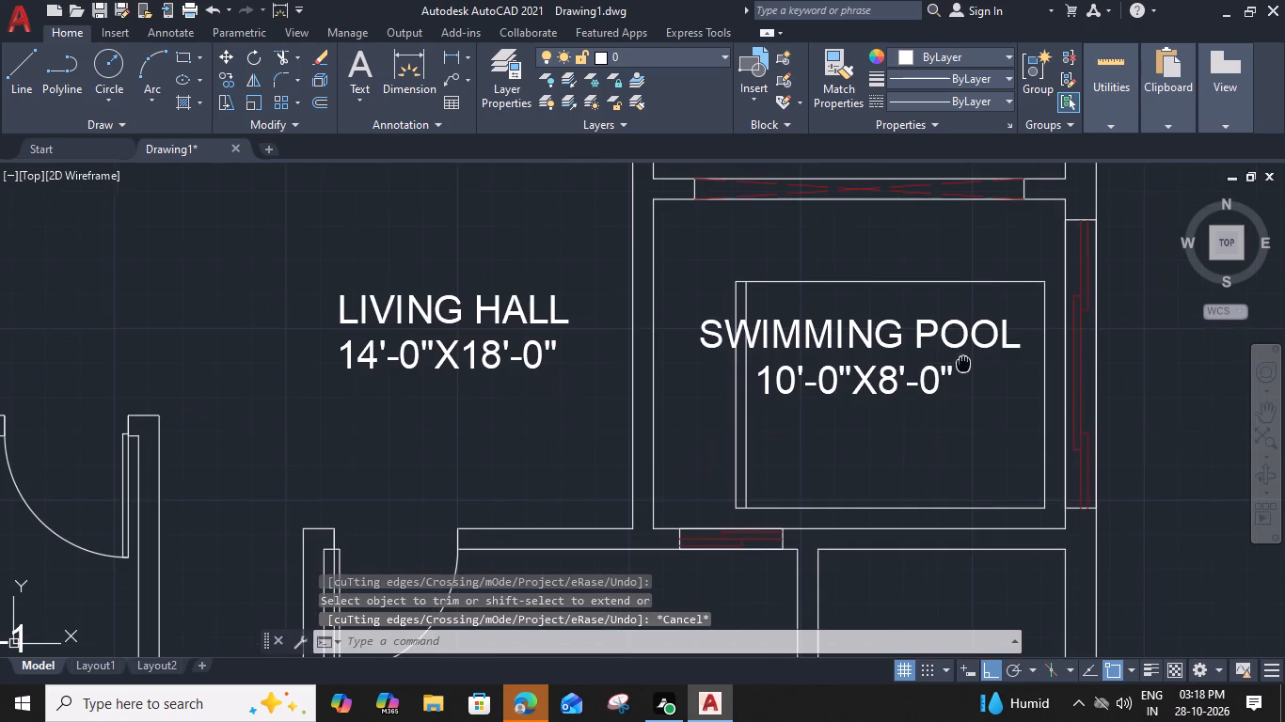
middle_click_drag(964, 364, 928, 359)
double_click(779, 331)
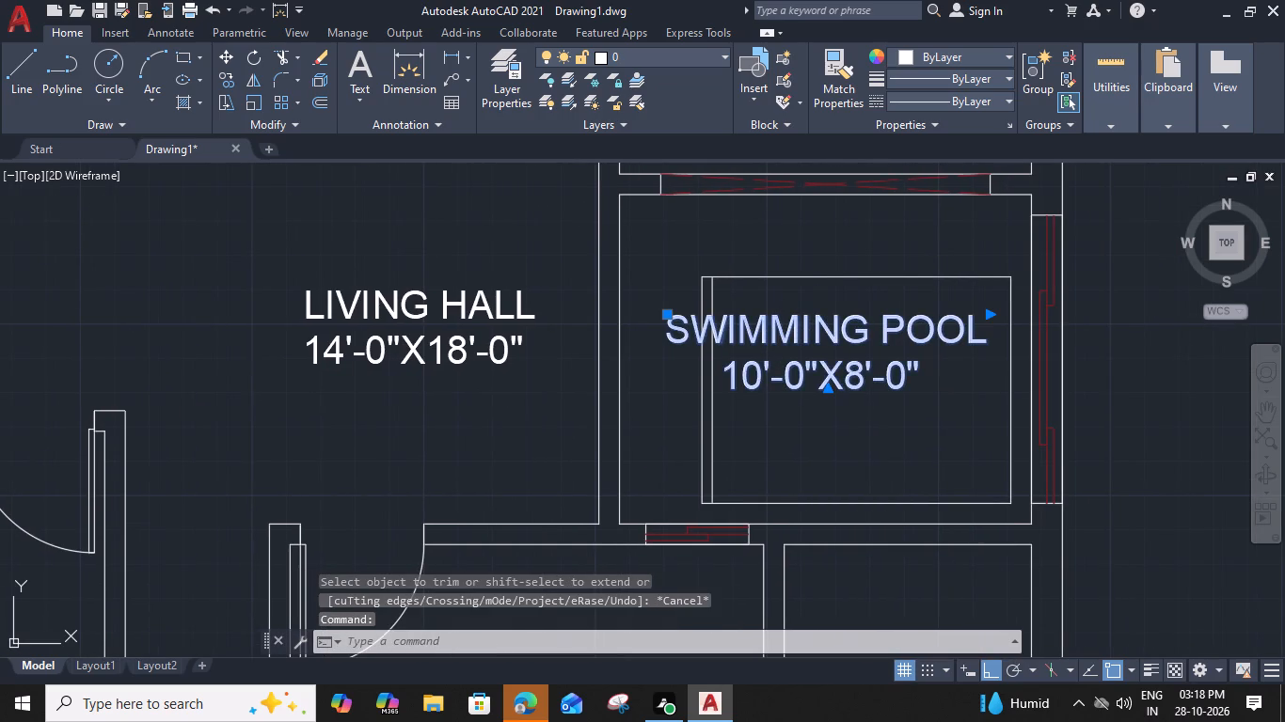
left_click_drag(924, 369, 664, 316)
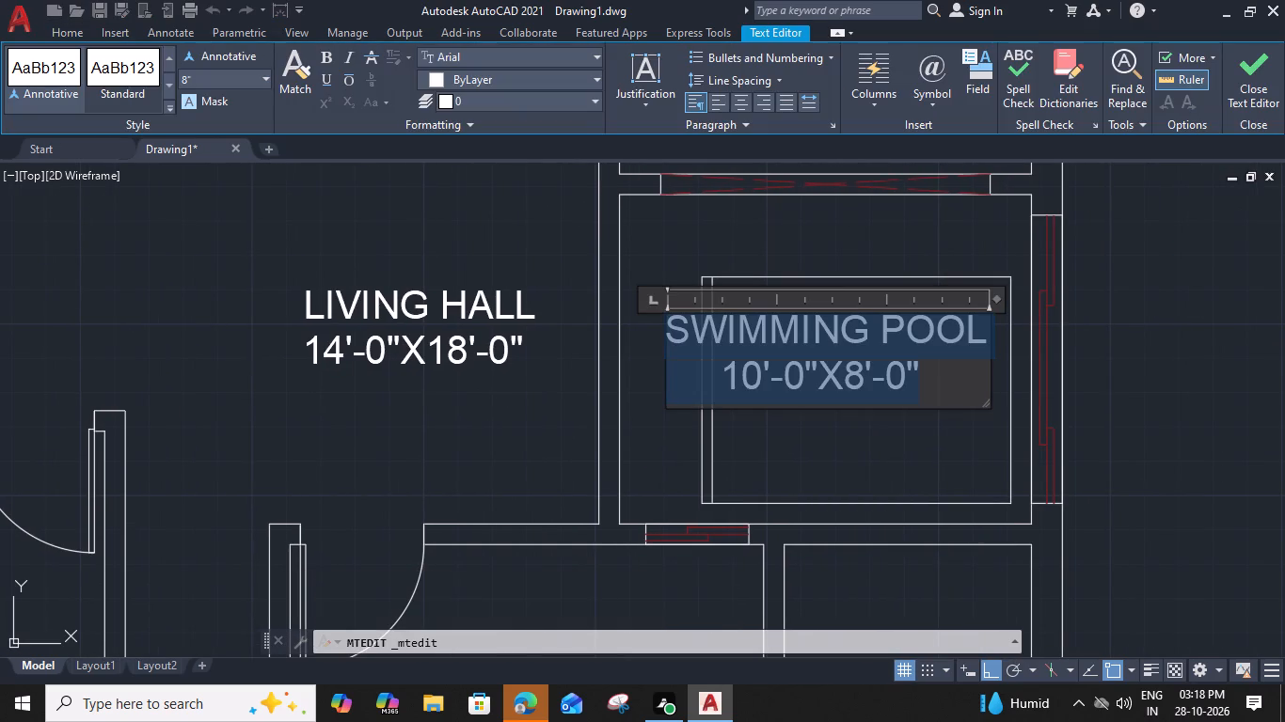
left_click_drag(664, 316, 659, 311)
left_click(195, 78)
key("6")
key("shift+quotedbl")
key("Return")
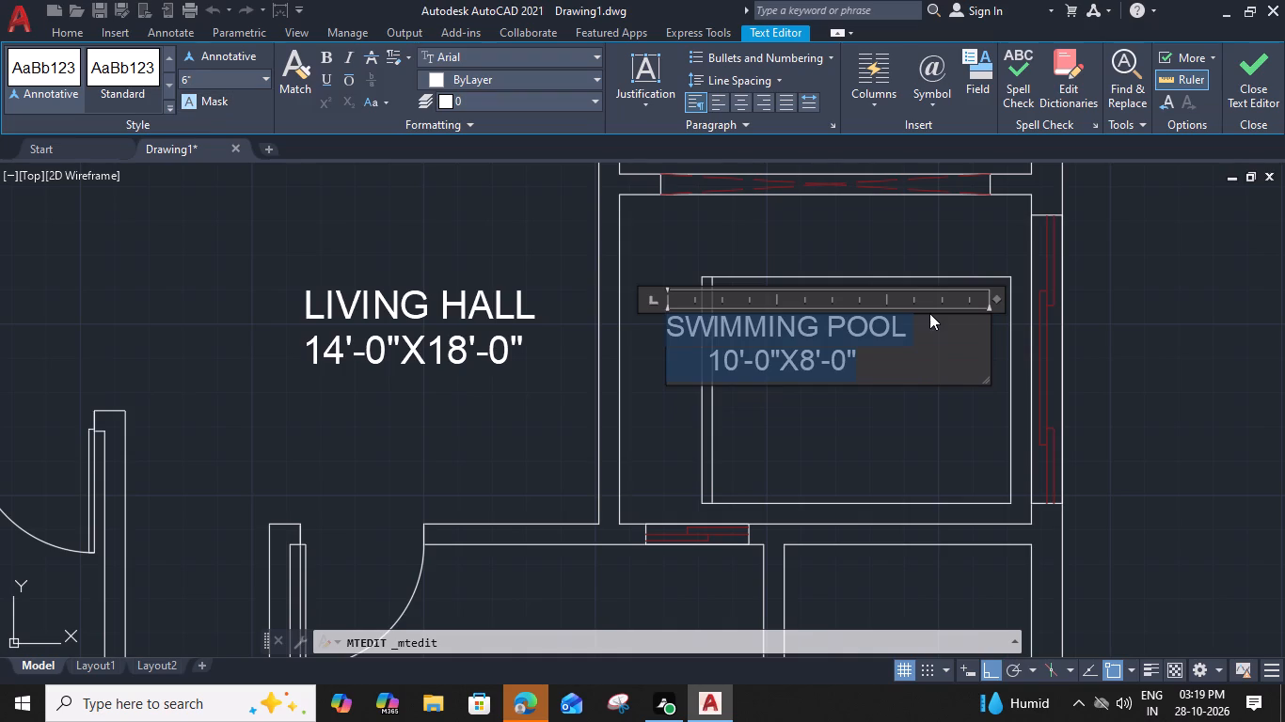
left_click_drag(996, 296, 916, 295)
left_click(916, 425)
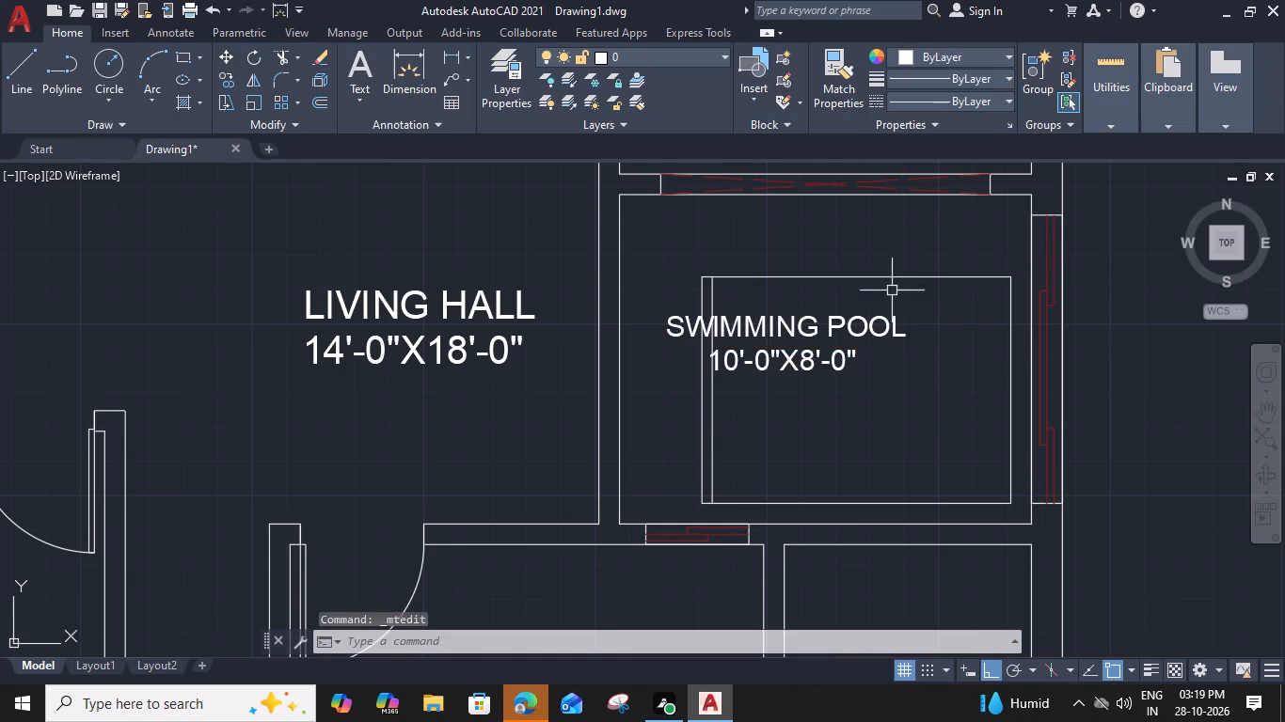
Move the SWIMMING POOL label east and slightly south so it sits centred inside the pool outline.
left_click(896, 316)
type("M")
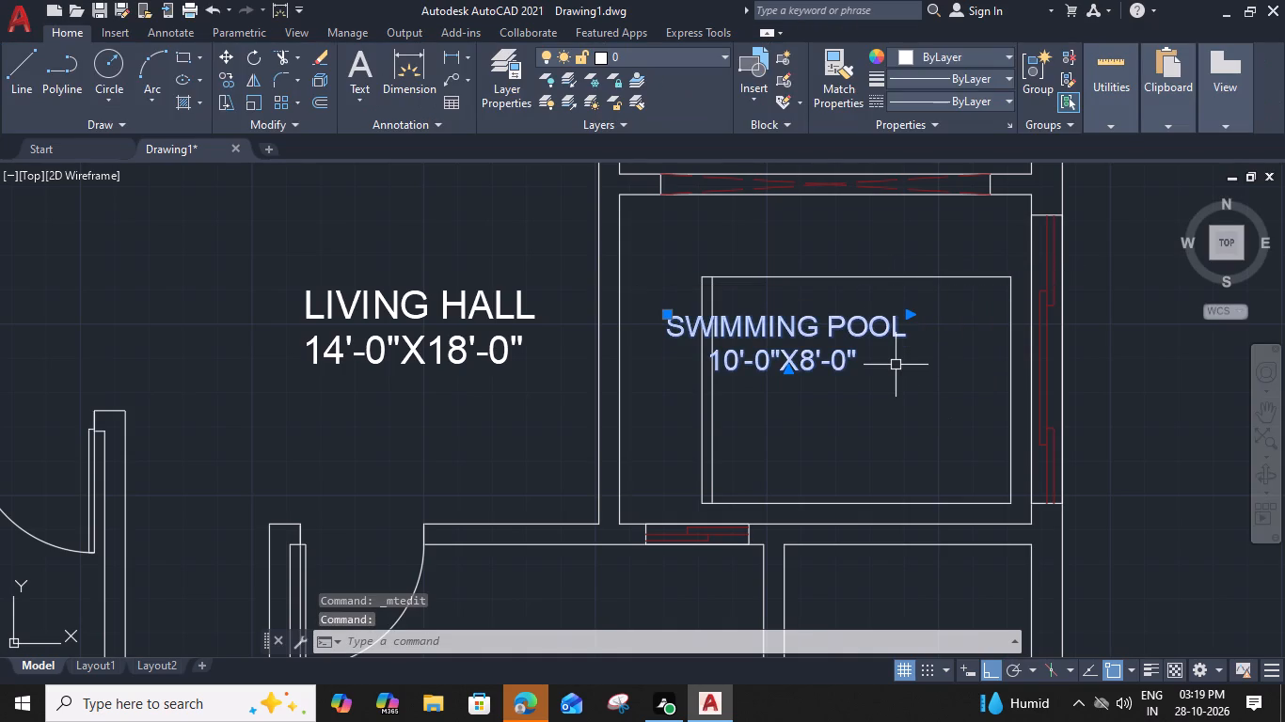
key("space")
left_click(906, 313)
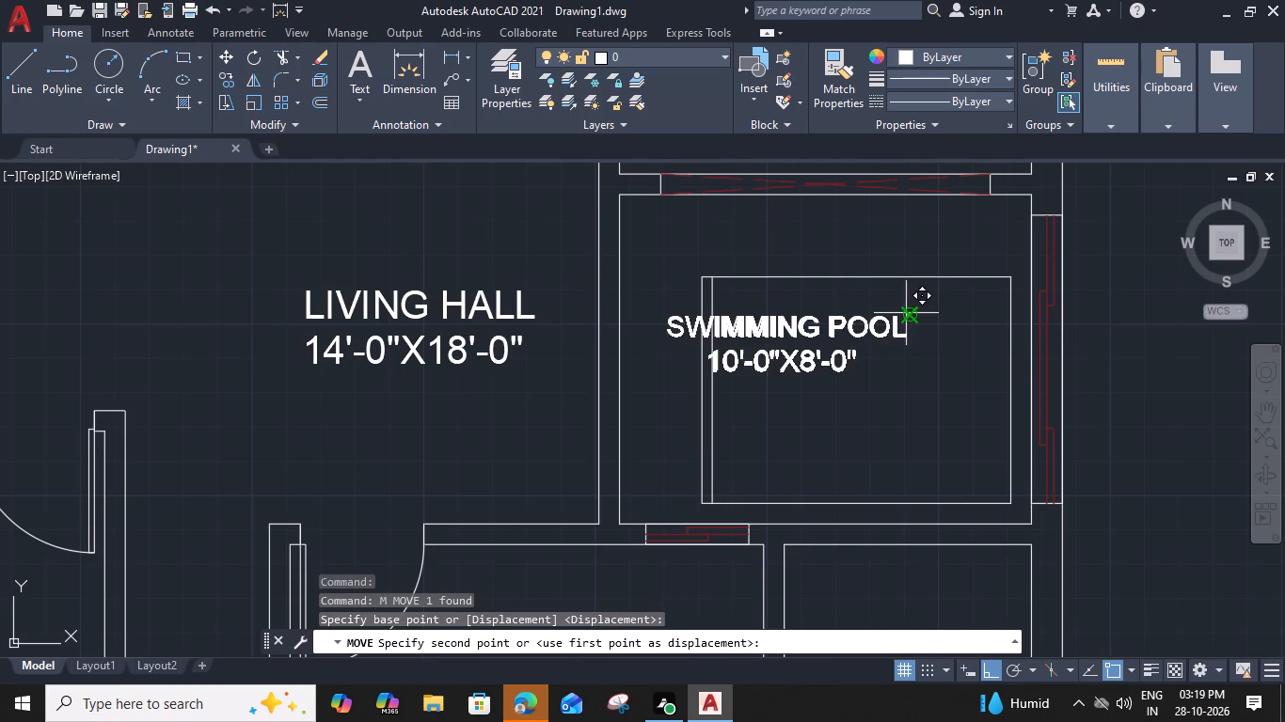
left_click(980, 311)
scroll(852, 412, "down", 1)
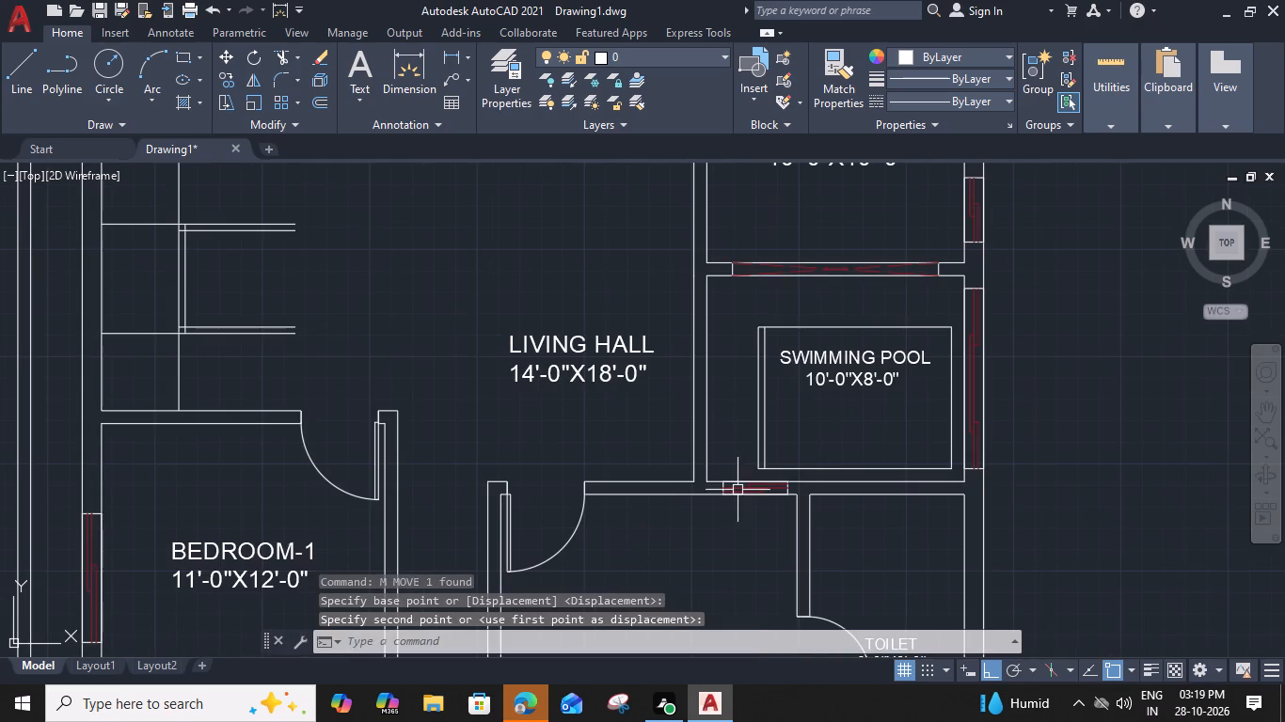
left_click(850, 380)
key("m")
key("space")
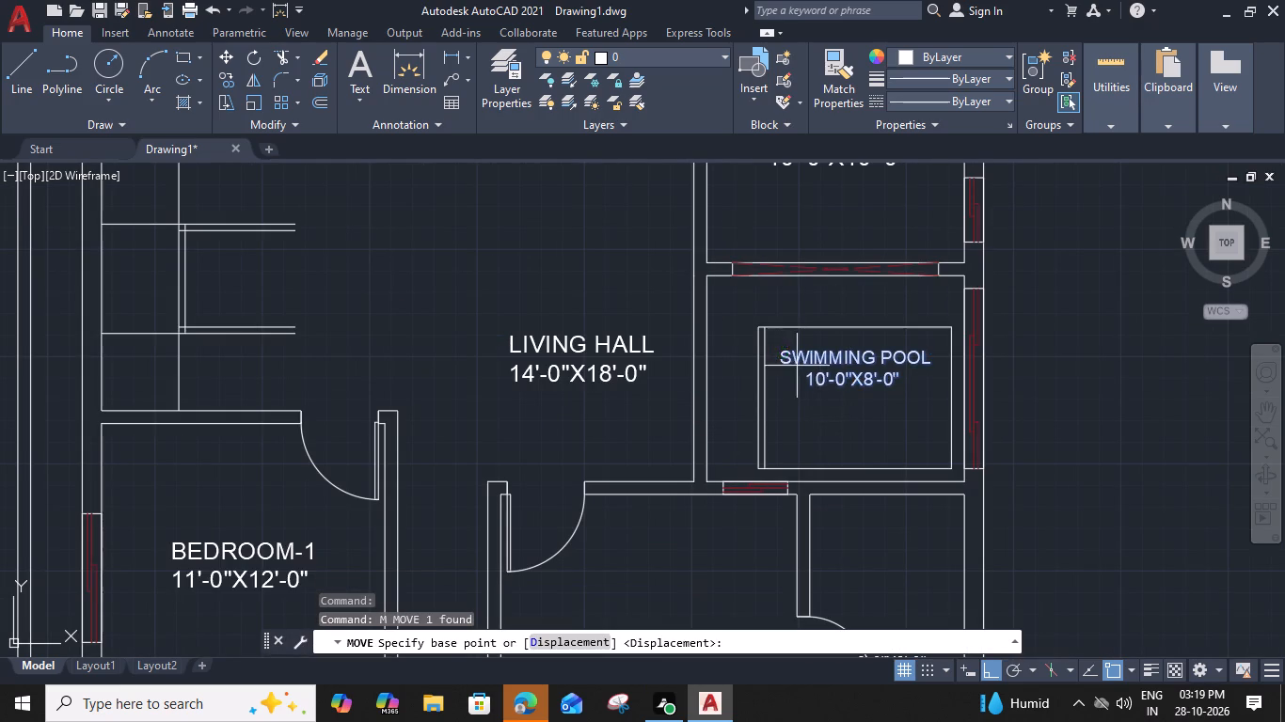
left_click(785, 354)
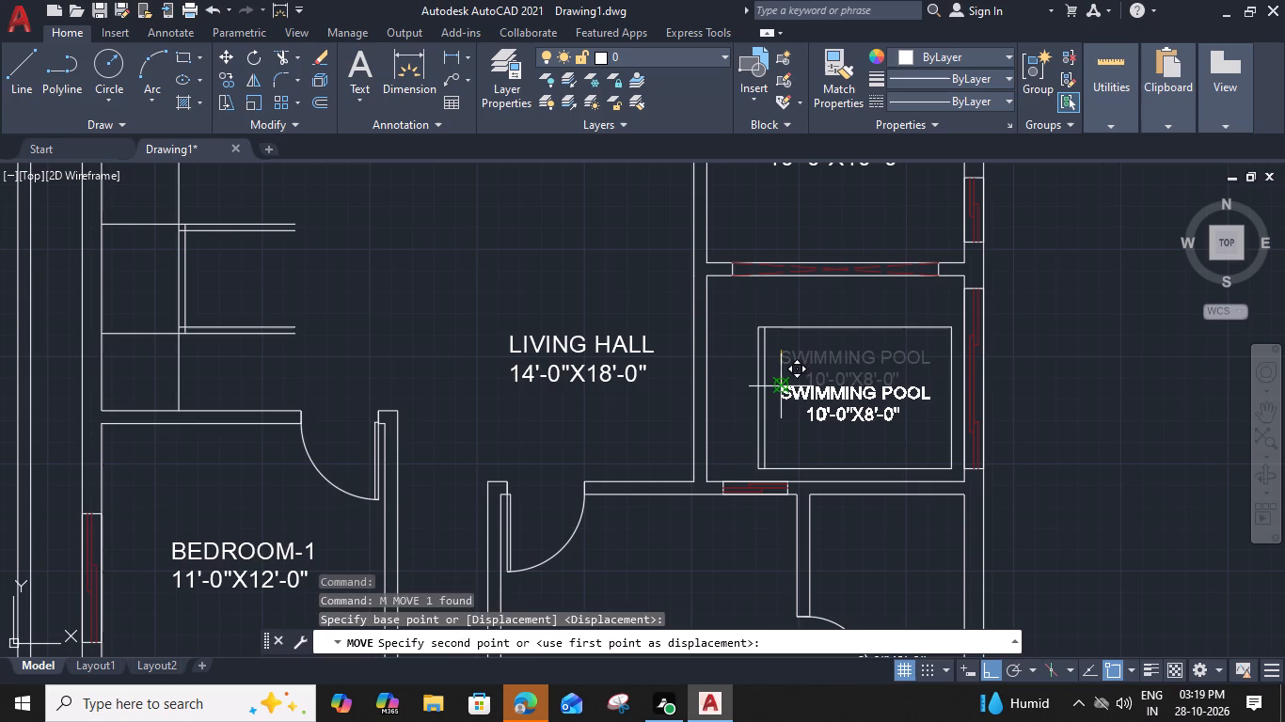
left_click(783, 382)
left_click(765, 355)
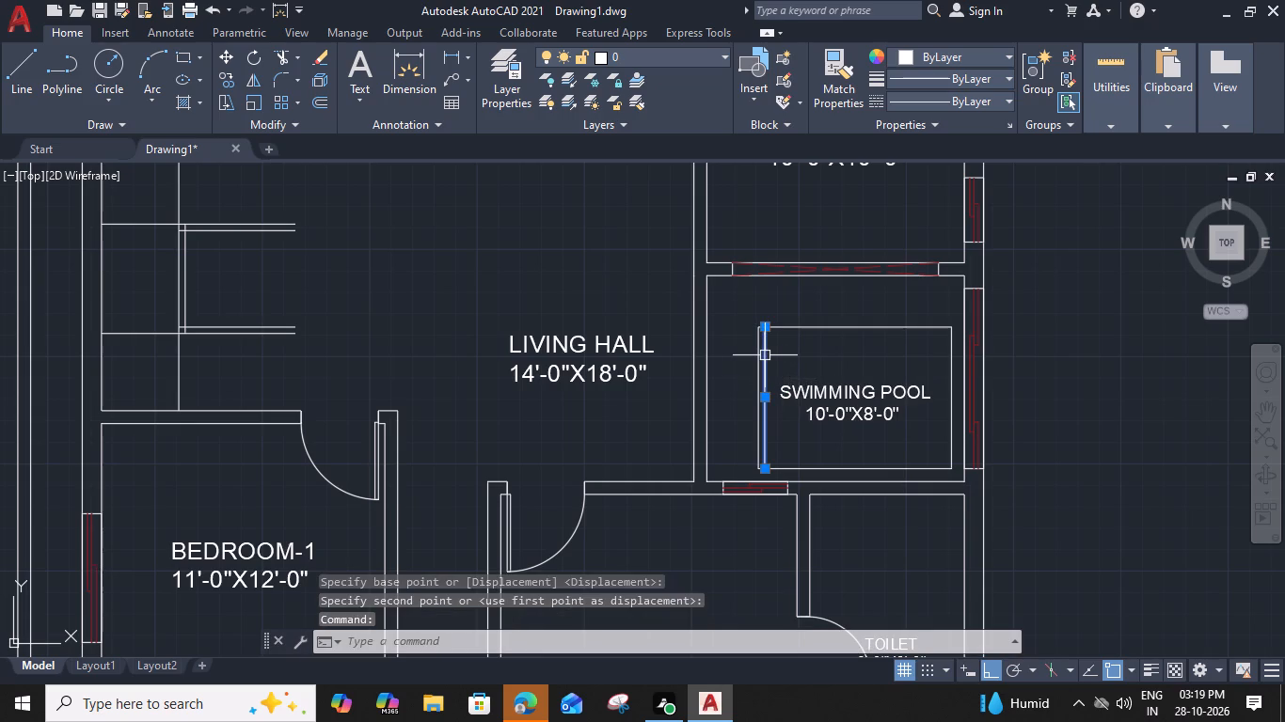
key("Escape")
Offset the north, east, south and west sides of the pool outline by 2" inward.
scroll(807, 329, "up", 1)
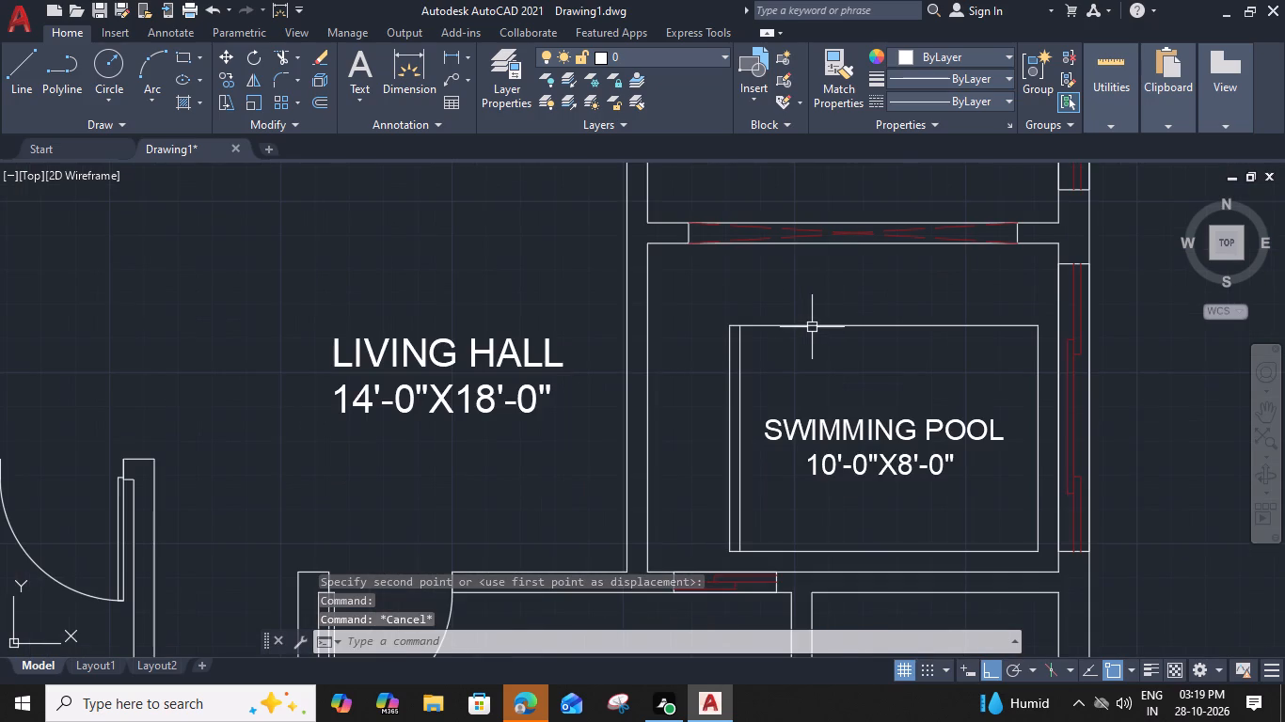
left_click(812, 327)
type("O 2\"")
key("Return")
left_click(798, 391)
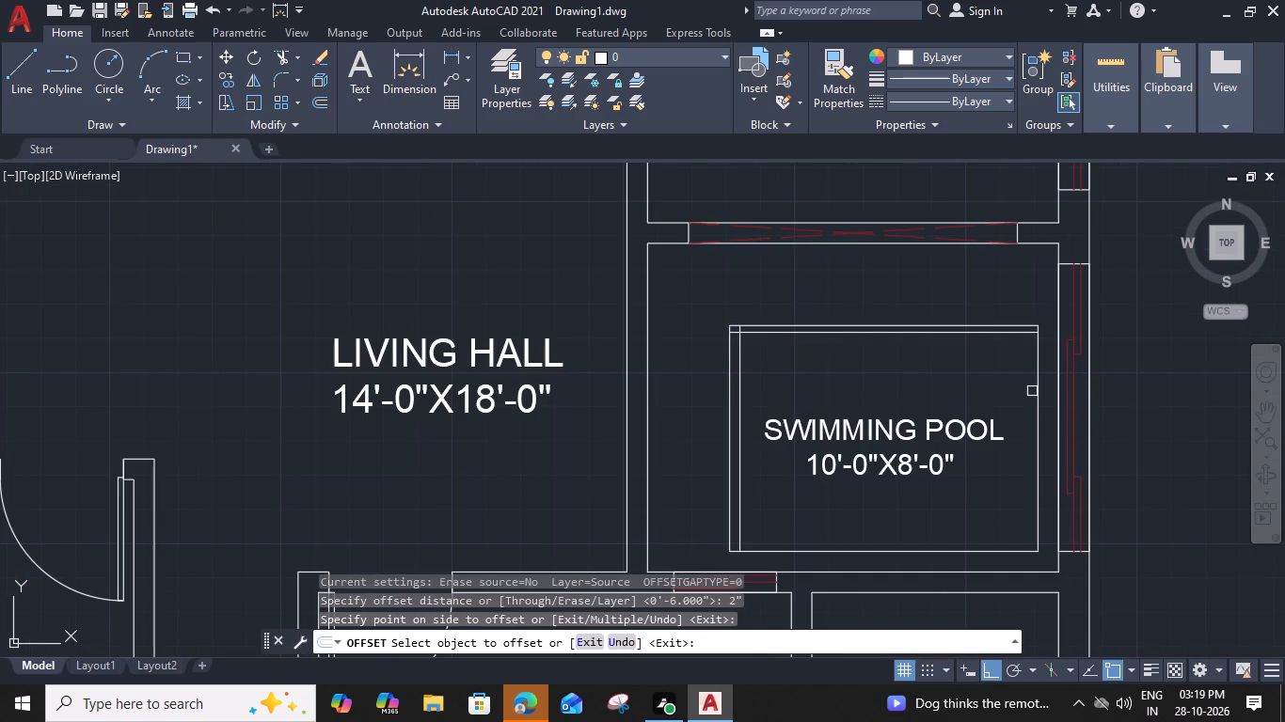
left_click(1037, 391)
left_click(1002, 390)
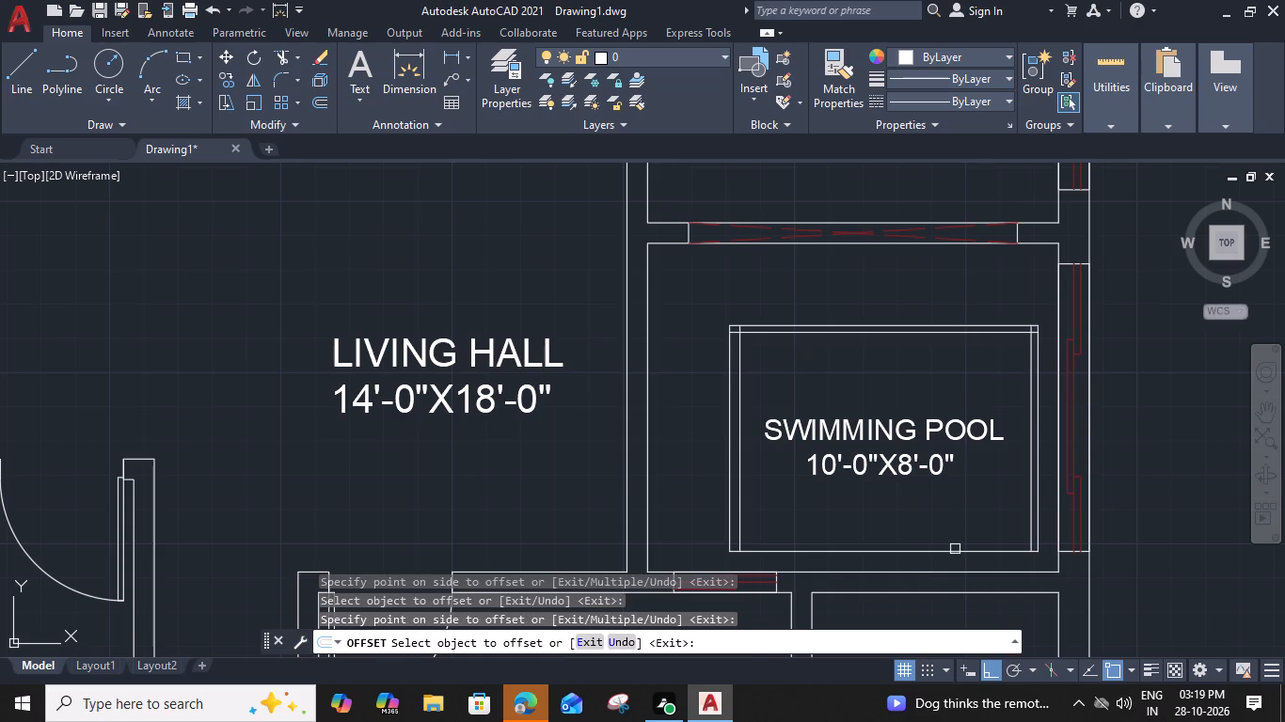
left_click(955, 549)
left_click(951, 530)
left_click(726, 481)
left_click(738, 484)
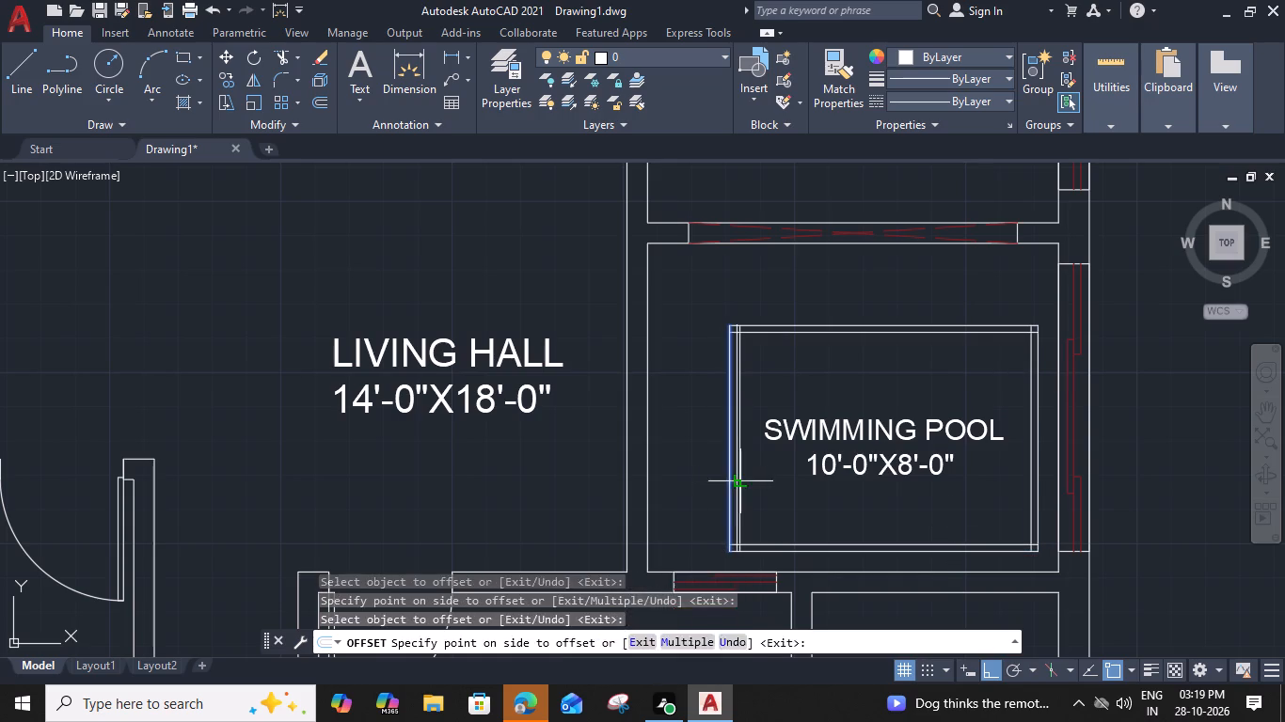
key("Escape")
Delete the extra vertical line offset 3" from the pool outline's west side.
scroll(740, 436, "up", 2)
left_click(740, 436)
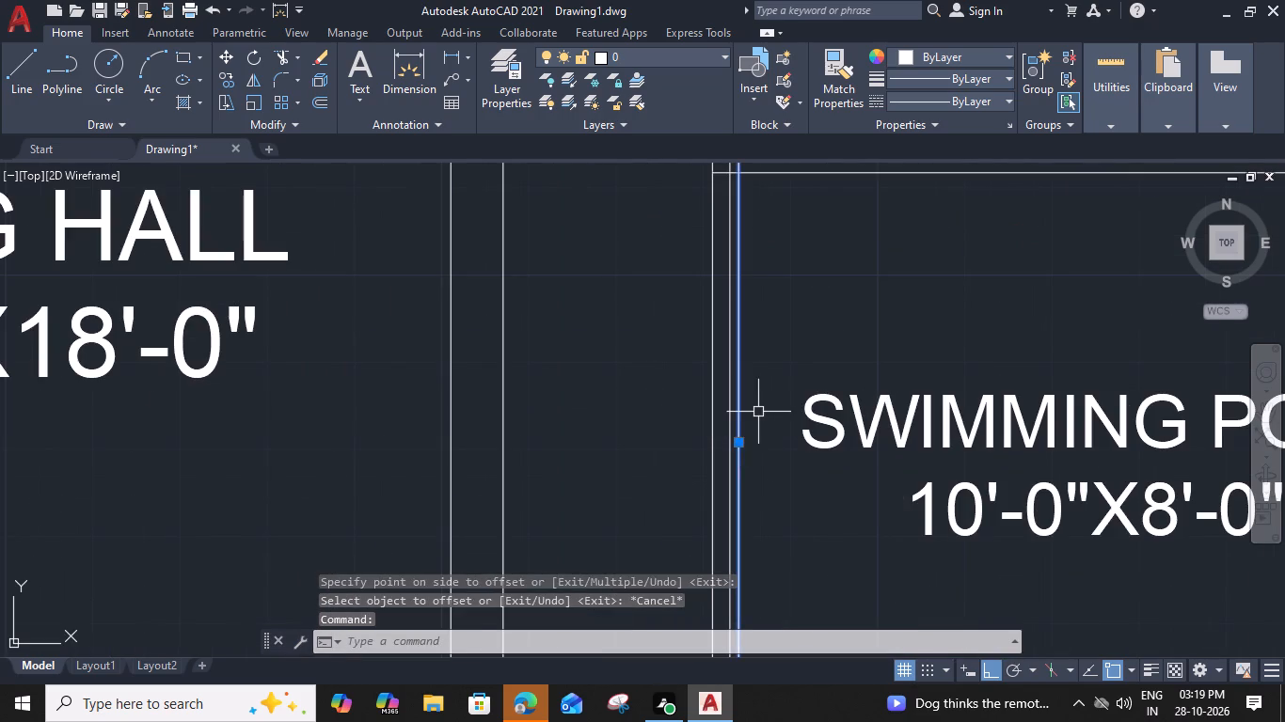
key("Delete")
Set the linetype of the pool's inner north and west lines to ACAD_ISO02W100.
scroll(760, 403, "down", 2)
scroll(752, 332, "up", 2)
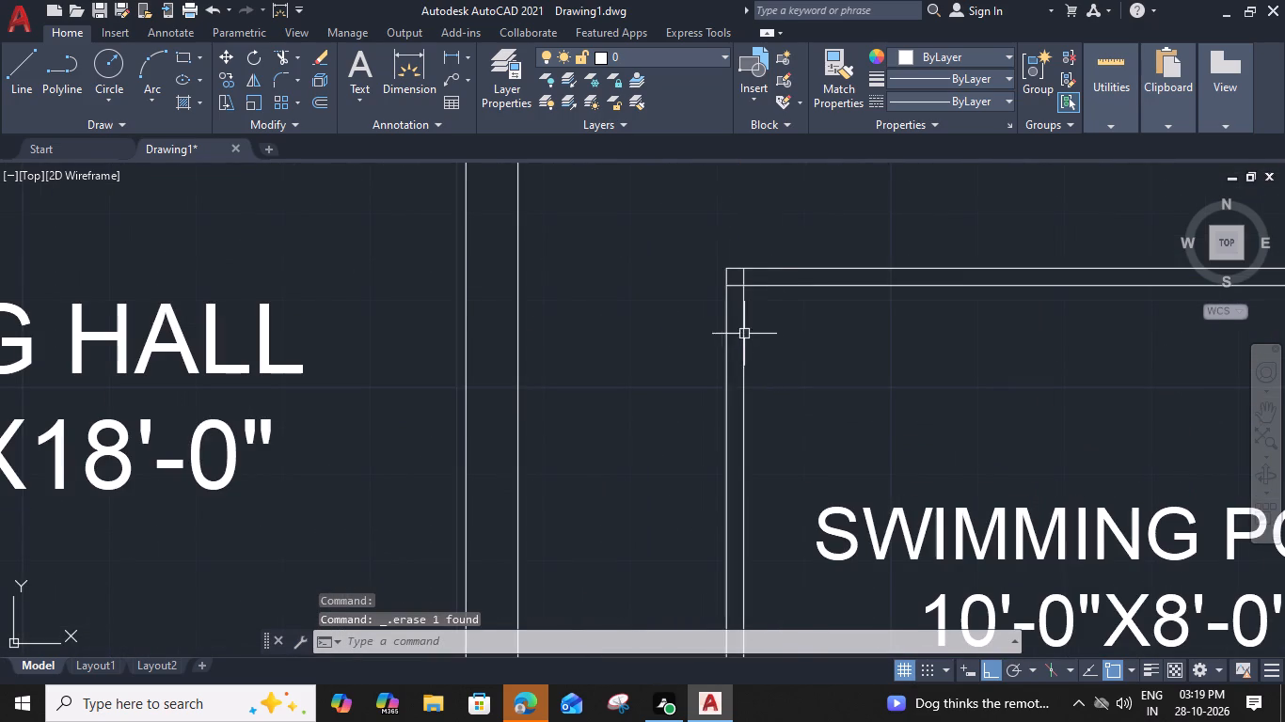
left_click(752, 278)
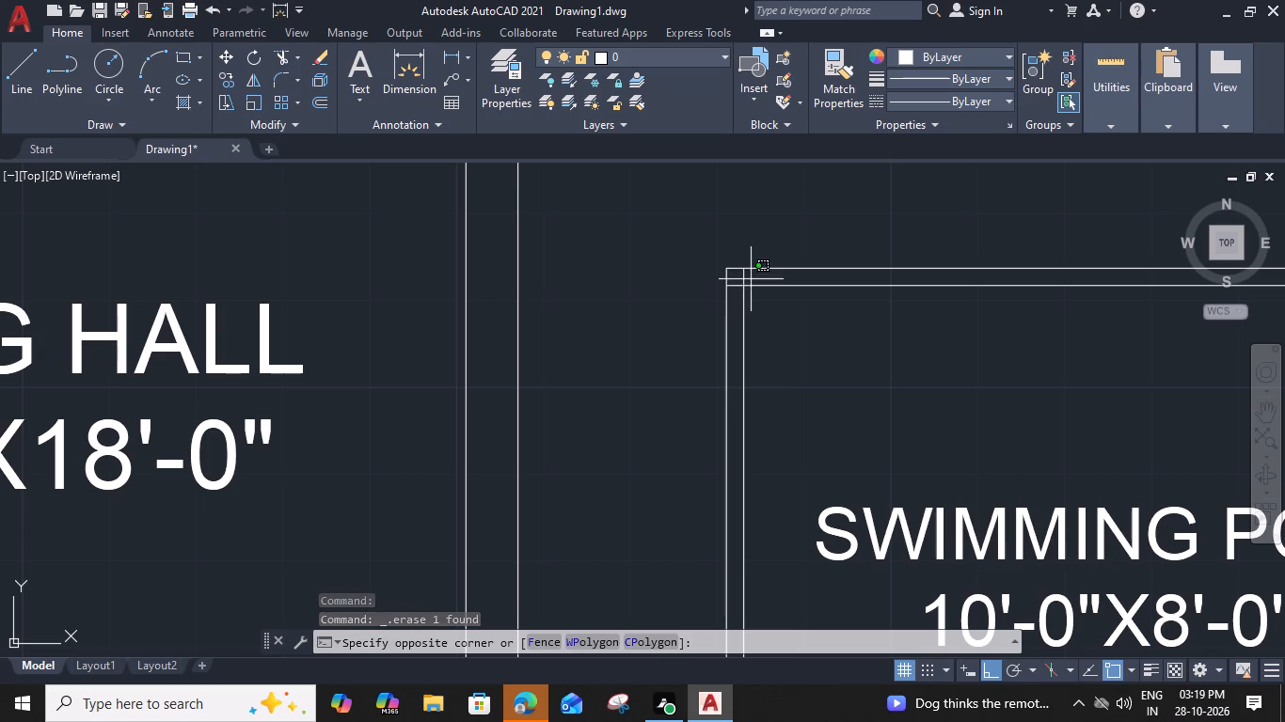
left_click(736, 302)
left_click(968, 98)
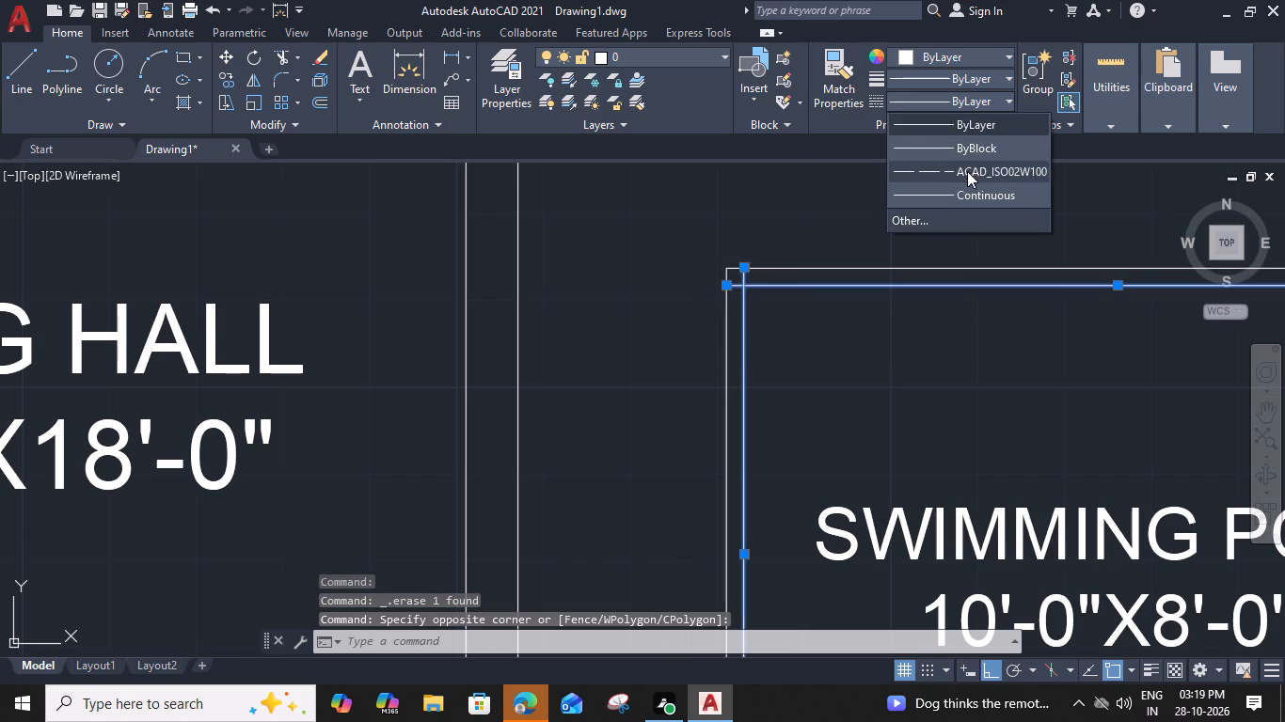
left_click(966, 172)
Set the linetype of the pool's inner south and east lines to ACAD_ISO02W100 and clear the selection.
scroll(934, 275, "down", 3)
scroll(1090, 463, "up", 3)
middle_click_drag(1113, 499, 714, 447)
scroll(824, 482, "up", 2)
left_click(896, 457)
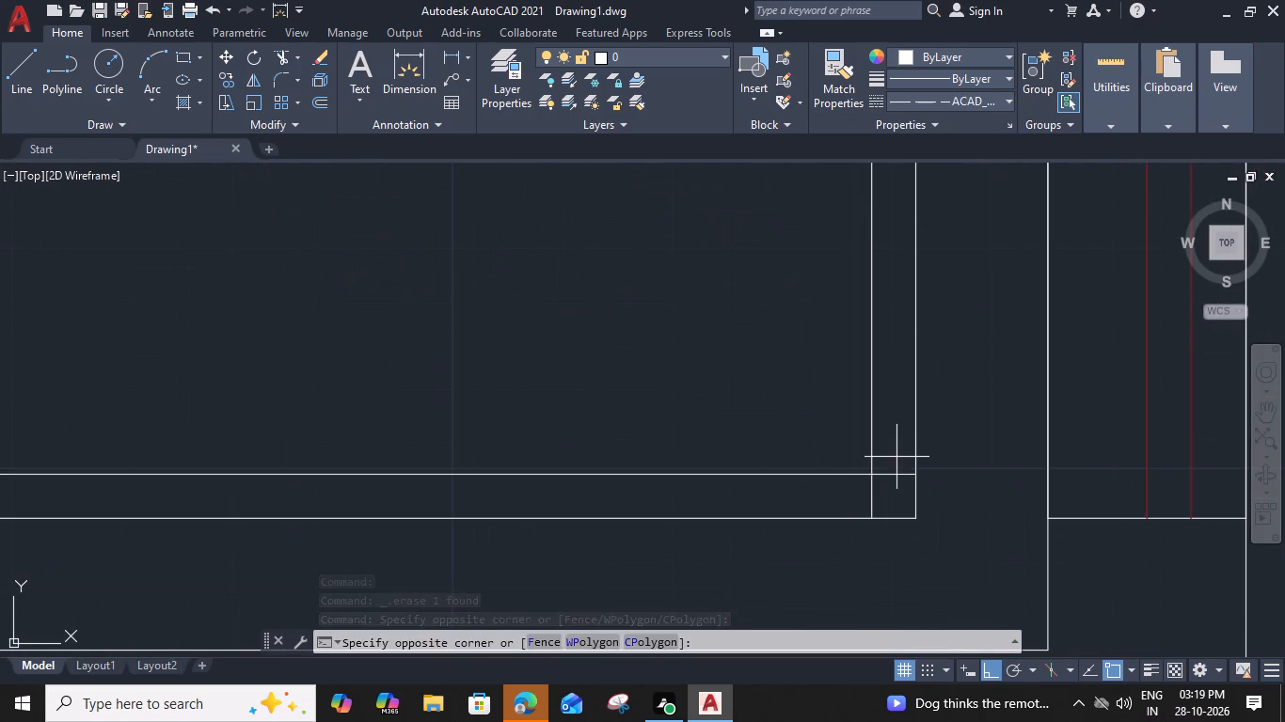
left_click(846, 509)
left_click(991, 95)
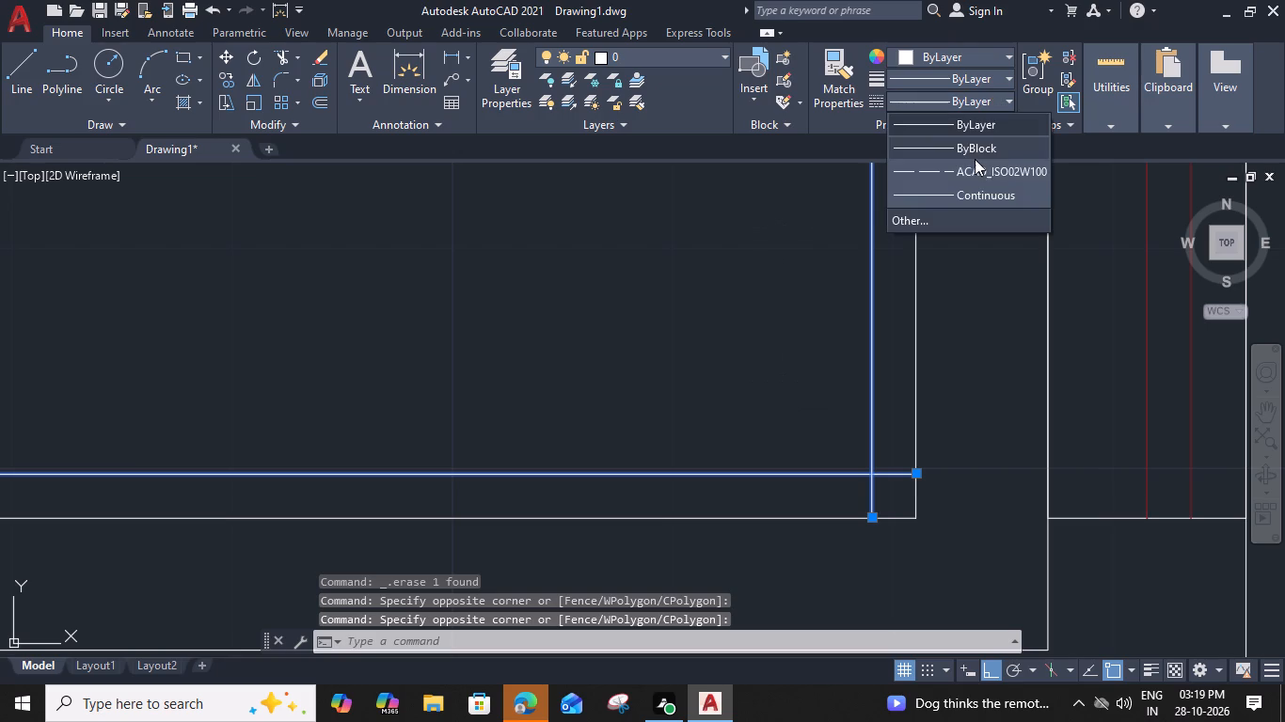
left_click(970, 173)
scroll(738, 341, "down", 4)
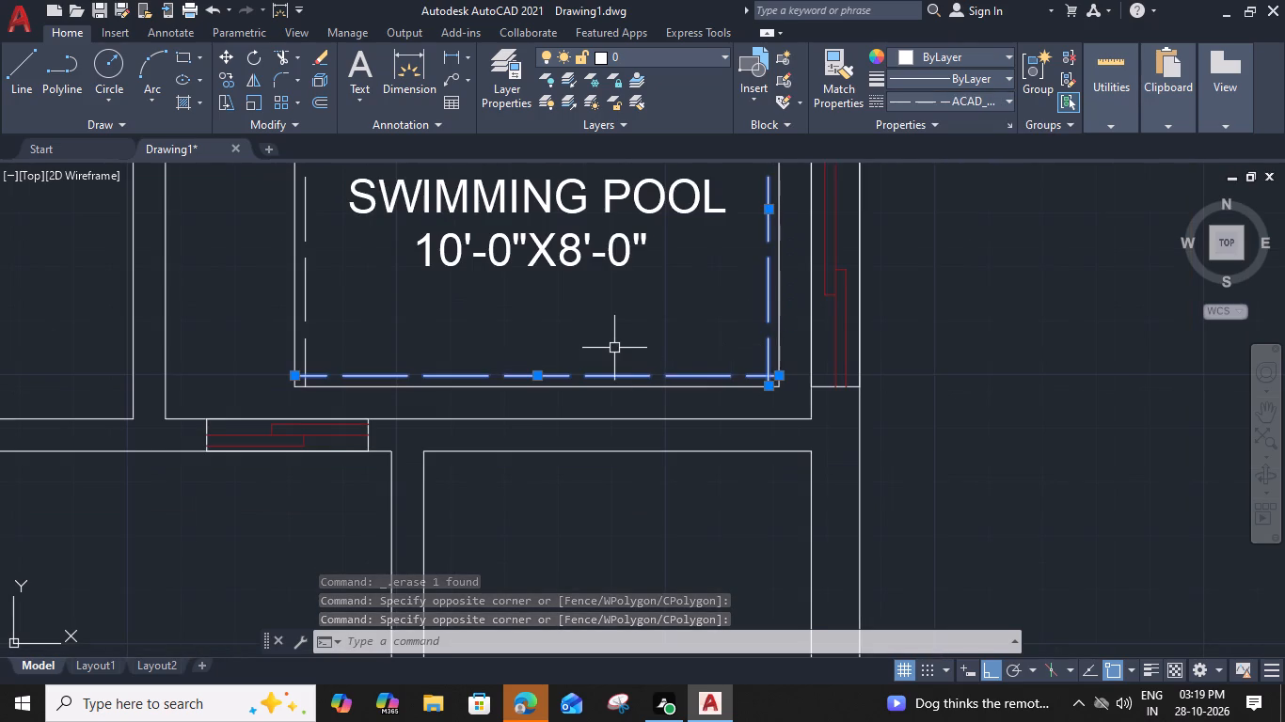
middle_click_drag(612, 347, 785, 431)
left_click(563, 400)
left_click(504, 353)
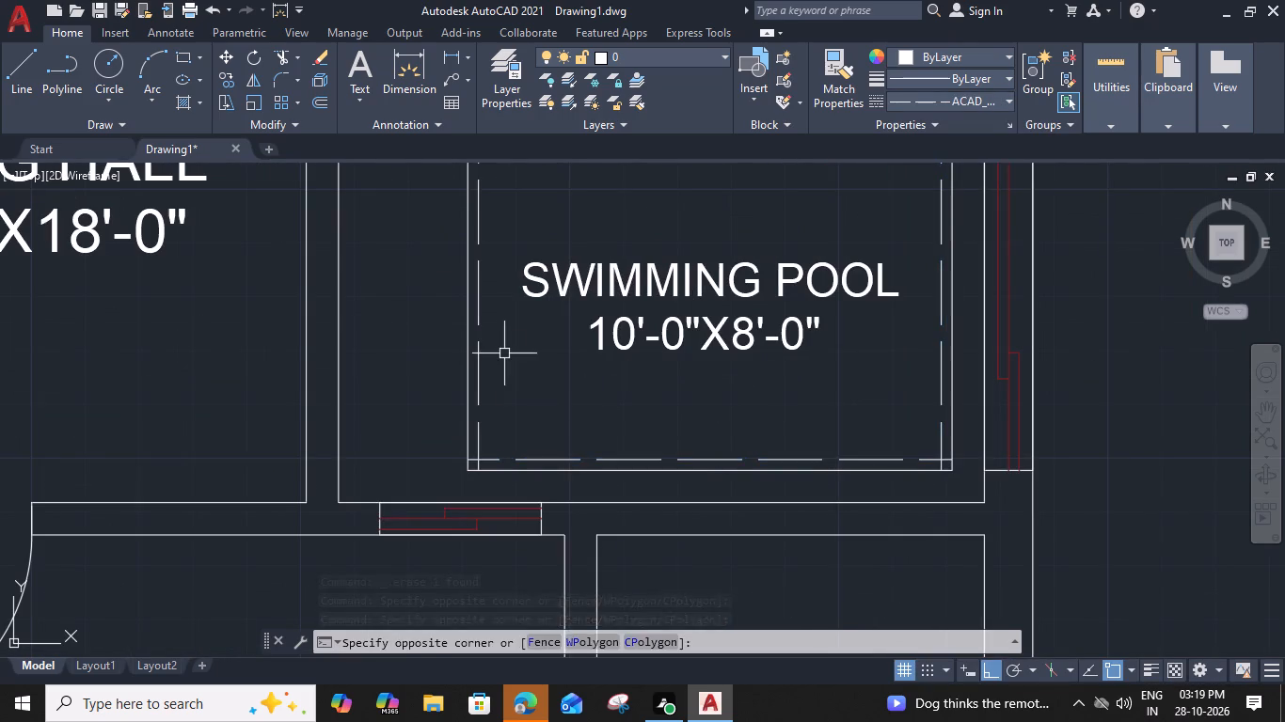
Draw a short horizontal line from the pool's outer west side eastward across the inner line, just north of the southwest corner.
scroll(505, 353, "down", 2)
middle_click_drag(552, 374, 704, 401)
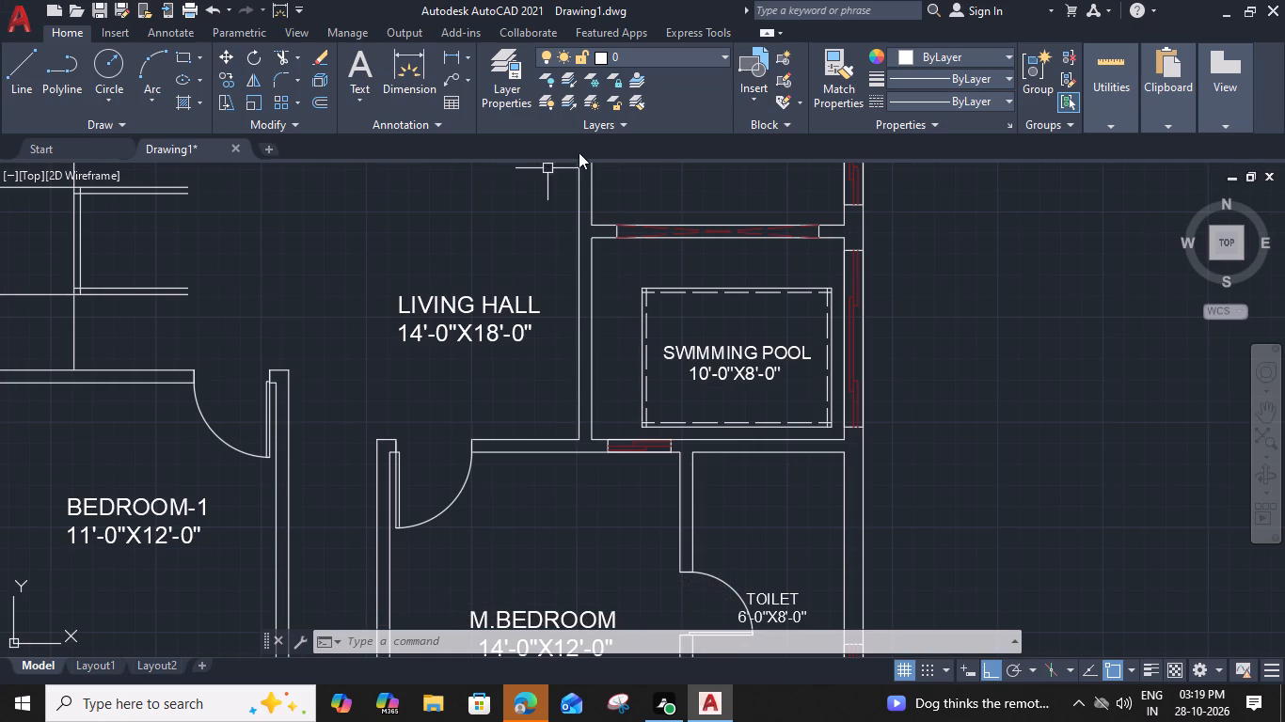
middle_click_drag(638, 434, 635, 435)
middle_click_drag(635, 435, 663, 428)
scroll(751, 437, "up", 2)
scroll(701, 435, "down", 2)
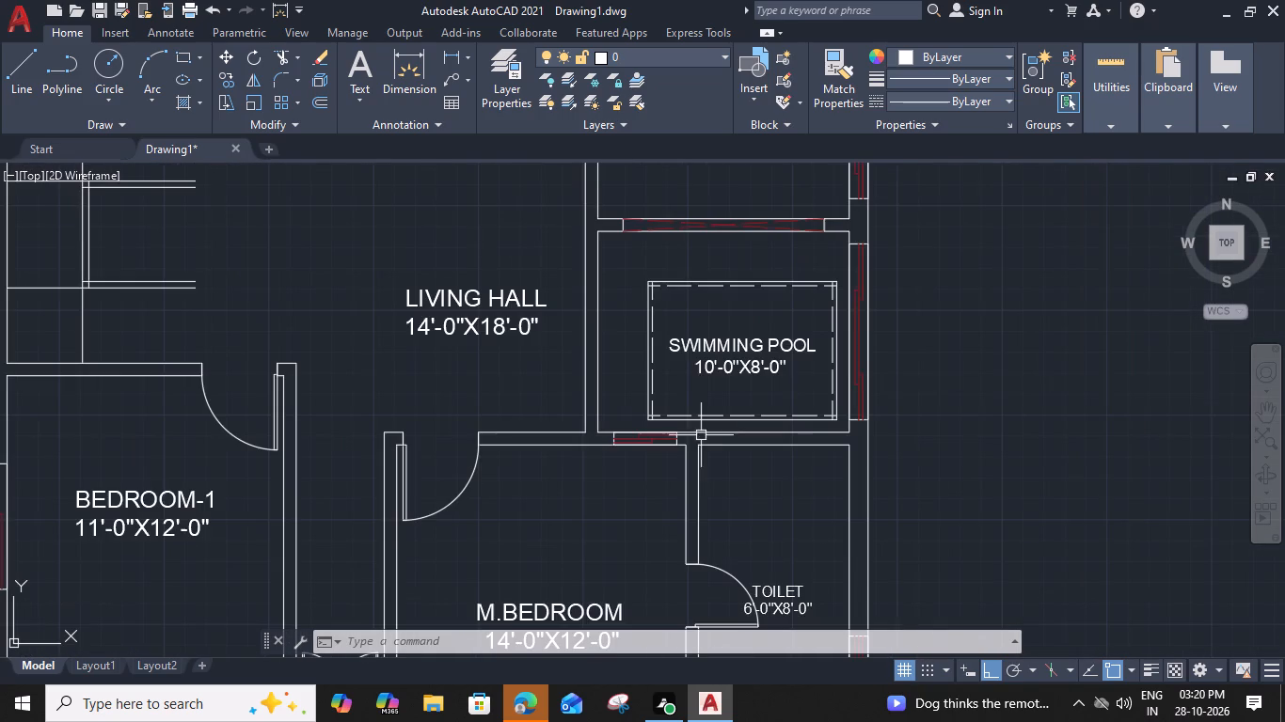
scroll(626, 363, "up", 2)
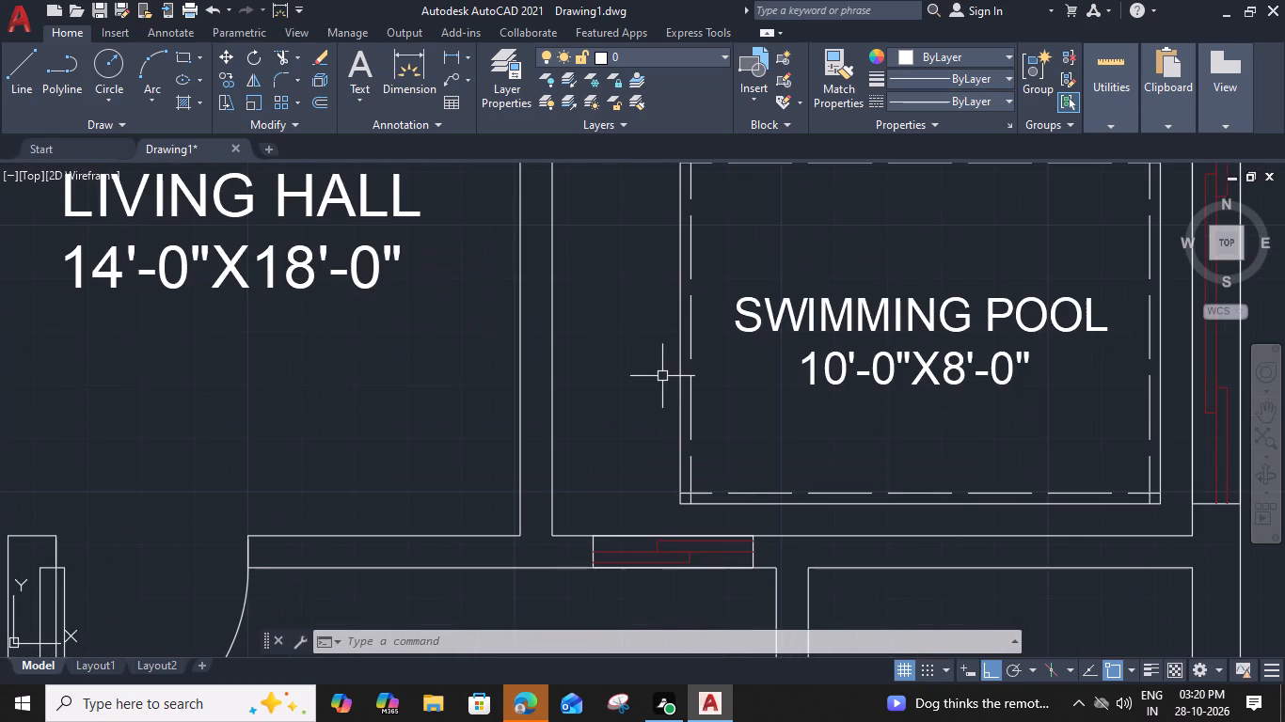
middle_click(688, 384)
type("L")
key("space")
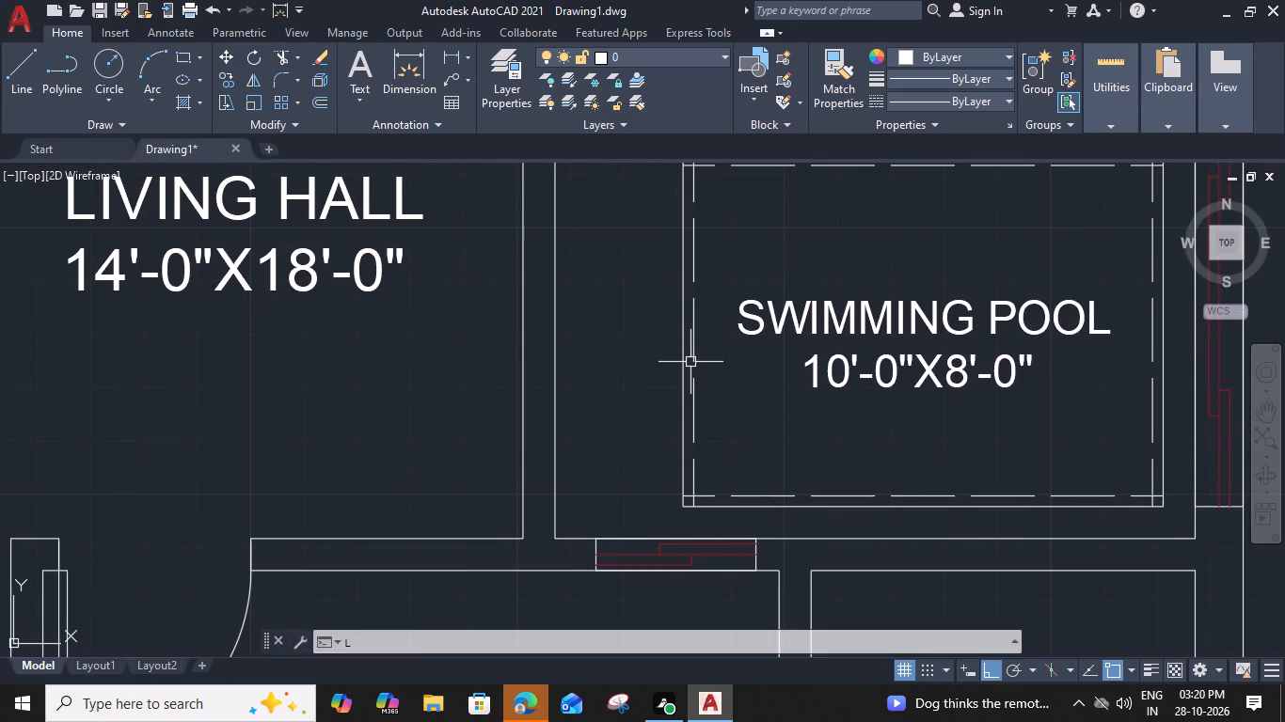
left_click(682, 470)
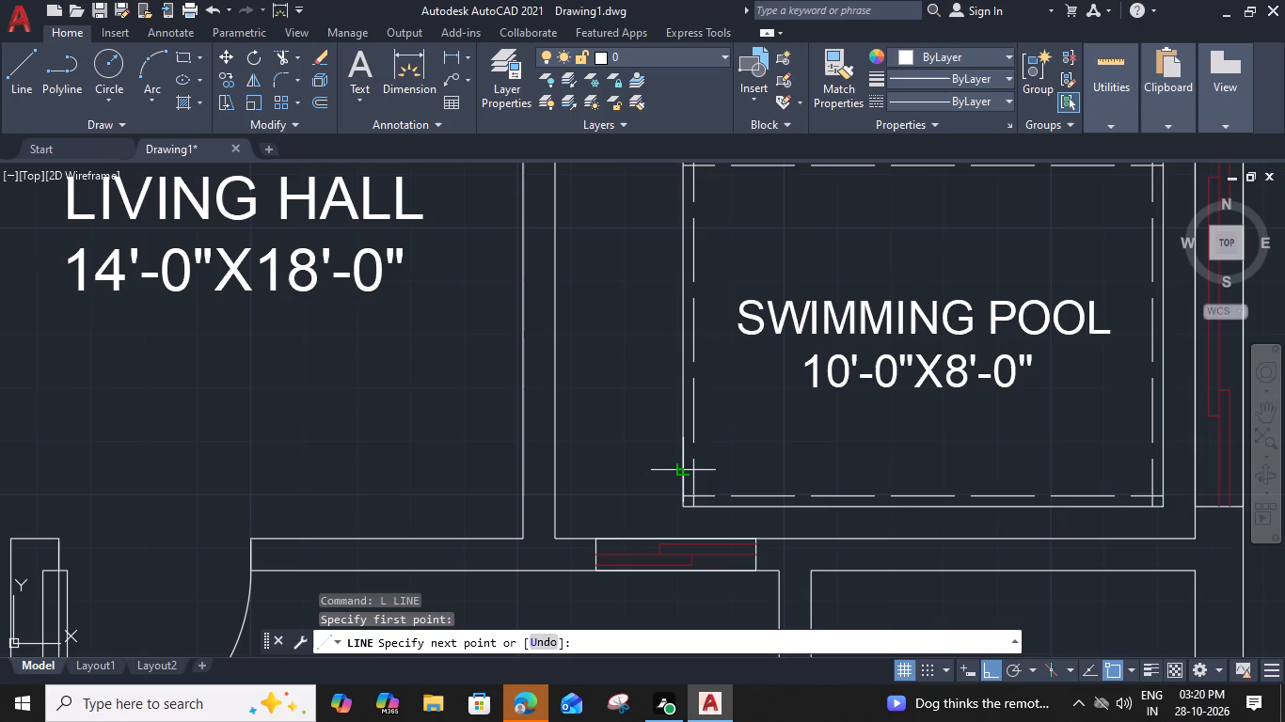
left_click(727, 468)
key("space")
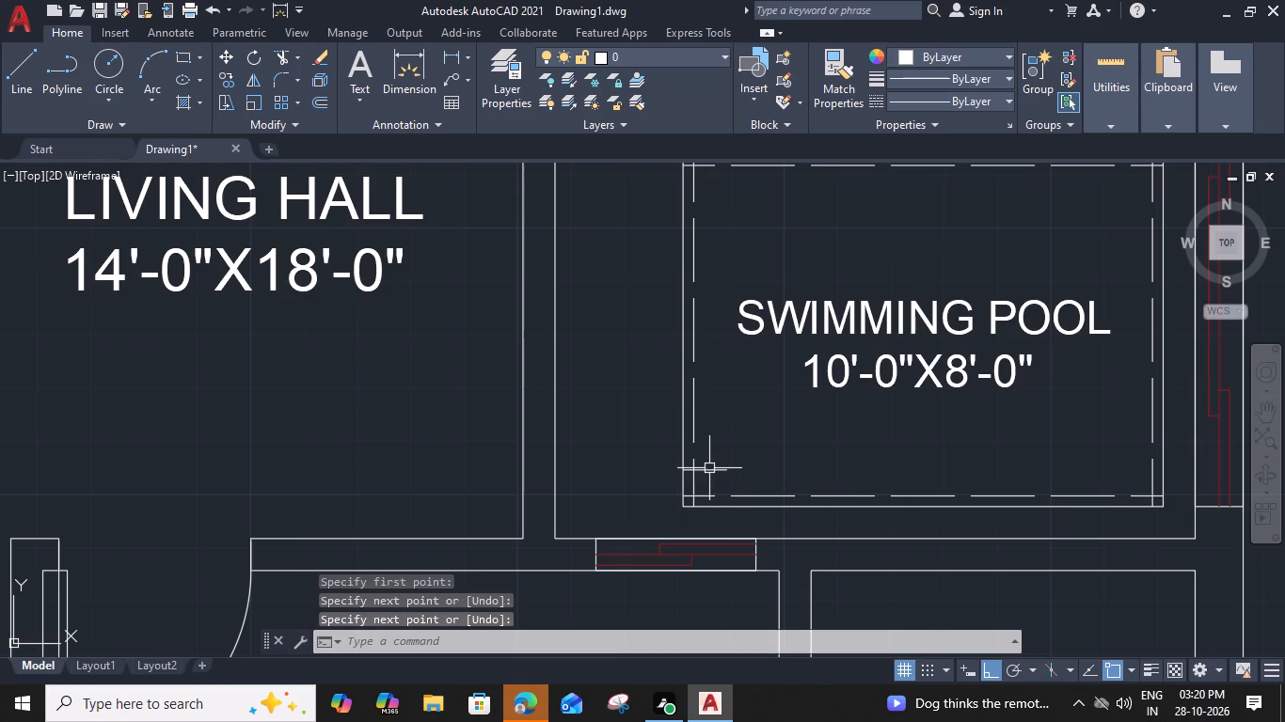
Offset the short horizontal line at the pool's west side 2" to the north.
left_click(710, 469)
key("o")
key("space")
type("2\"")
key("Return")
left_click(709, 436)
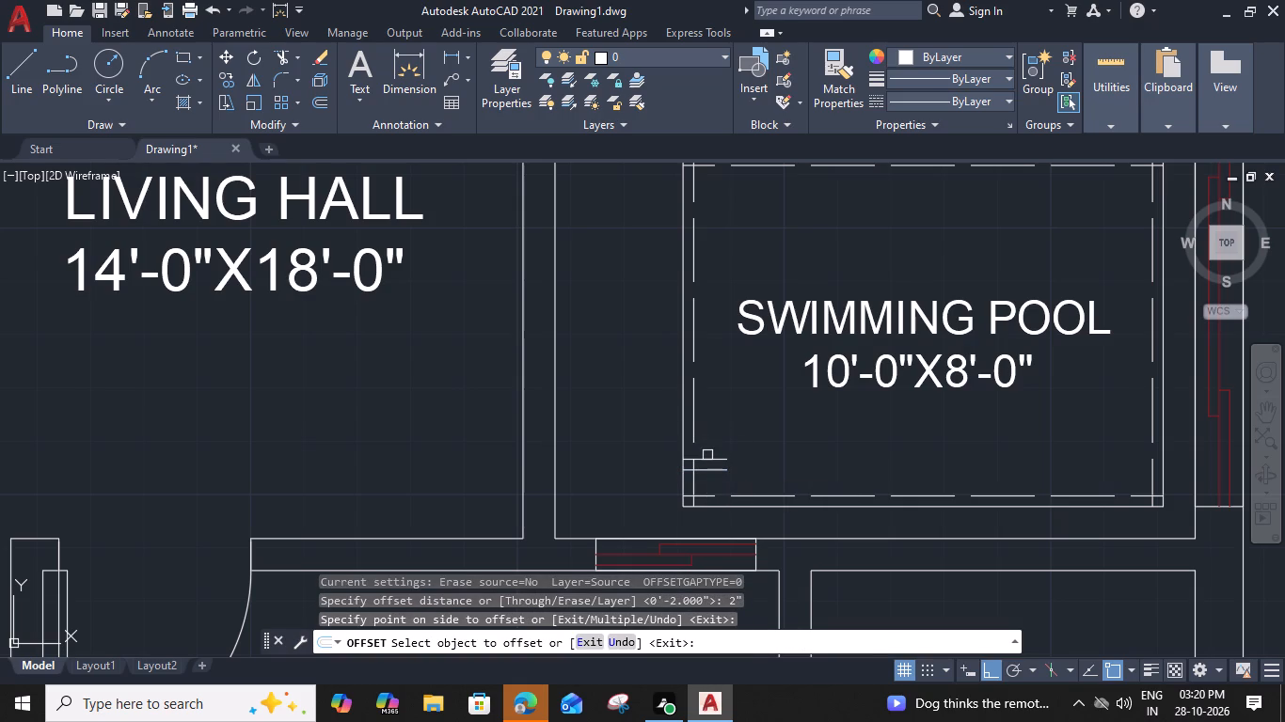
key("Escape")
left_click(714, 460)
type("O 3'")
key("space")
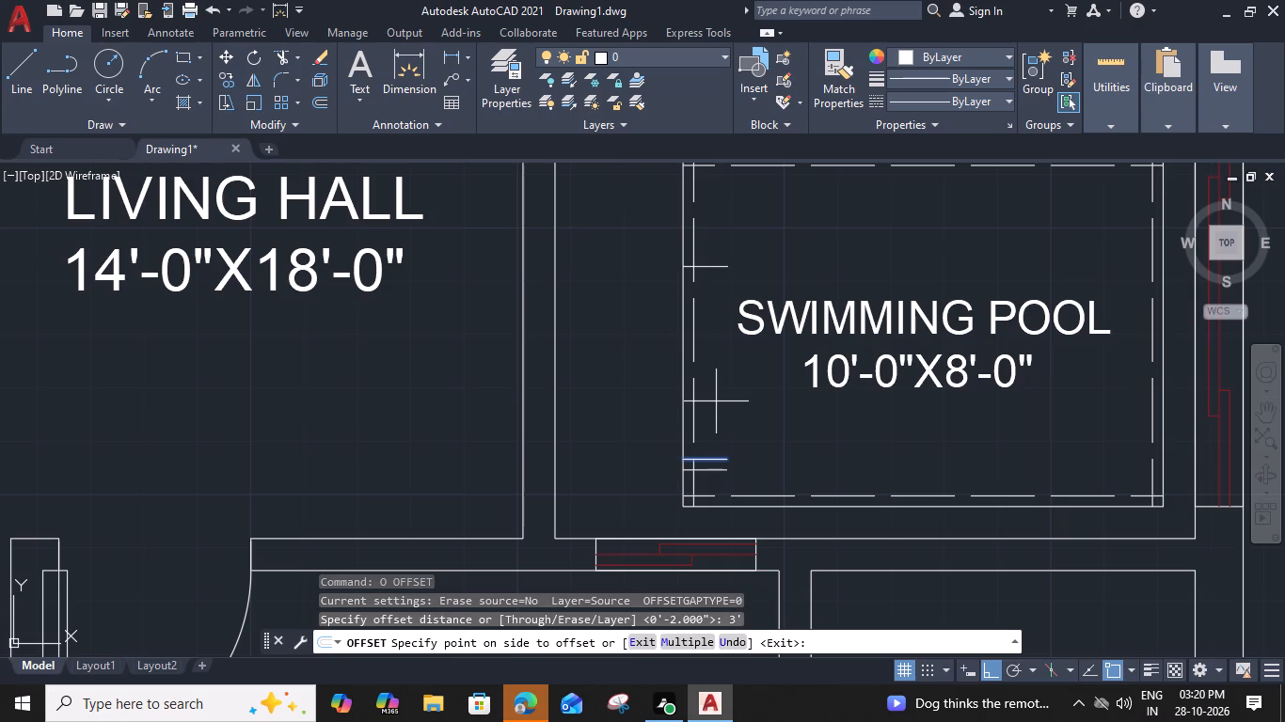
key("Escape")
Offset the upper of the two short horizontal lines 1'9" to the north.
left_click(714, 457)
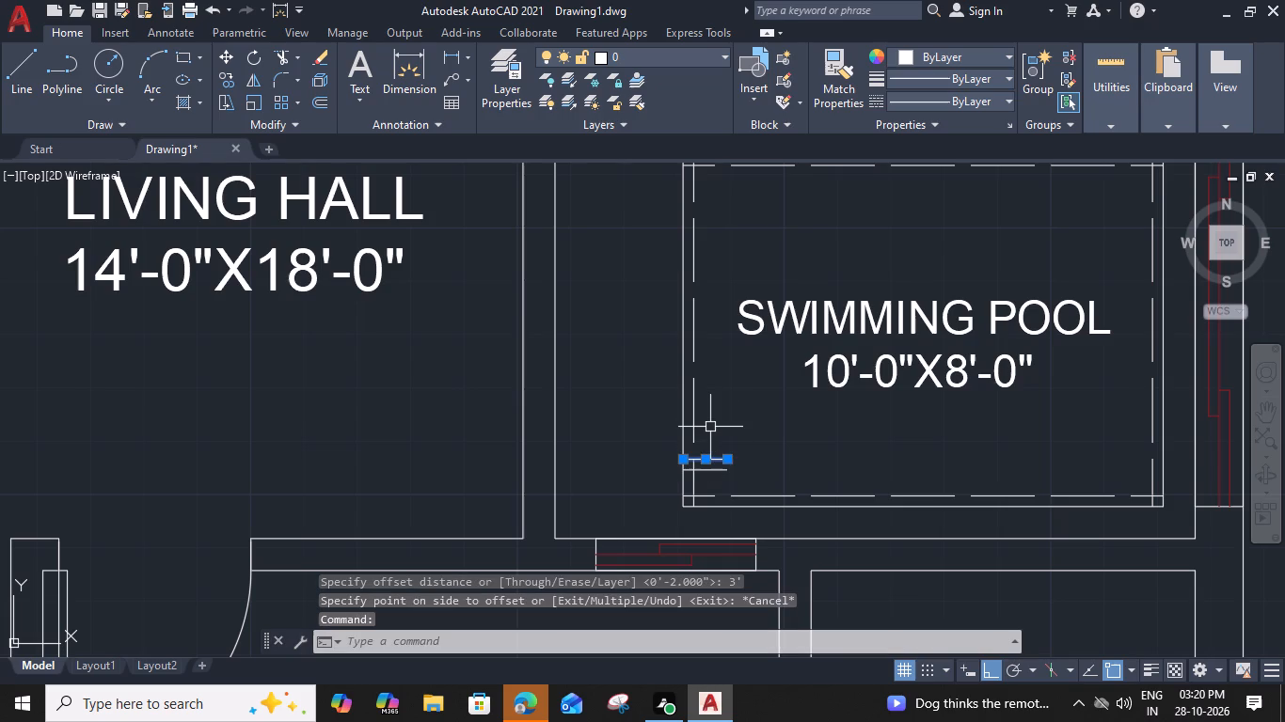
type("O 1'9")
key("Left")
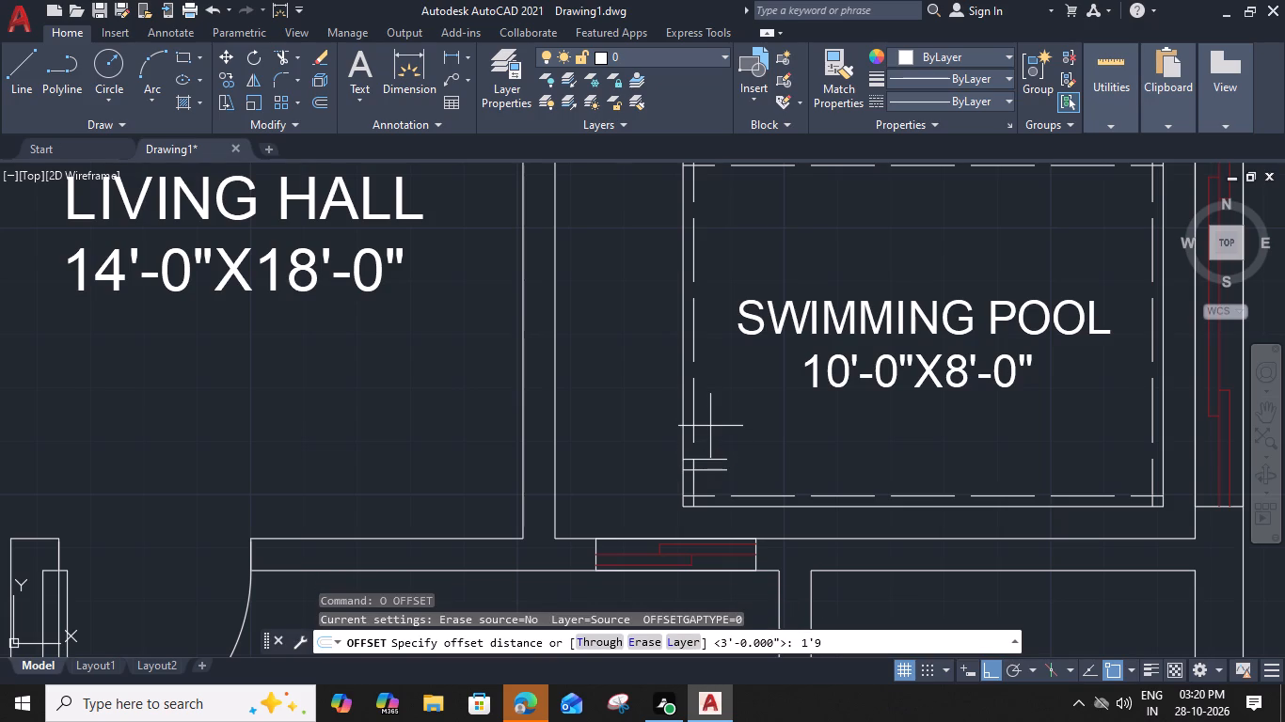
key("shift+quotedbl")
key("BackSpace")
key("Right")
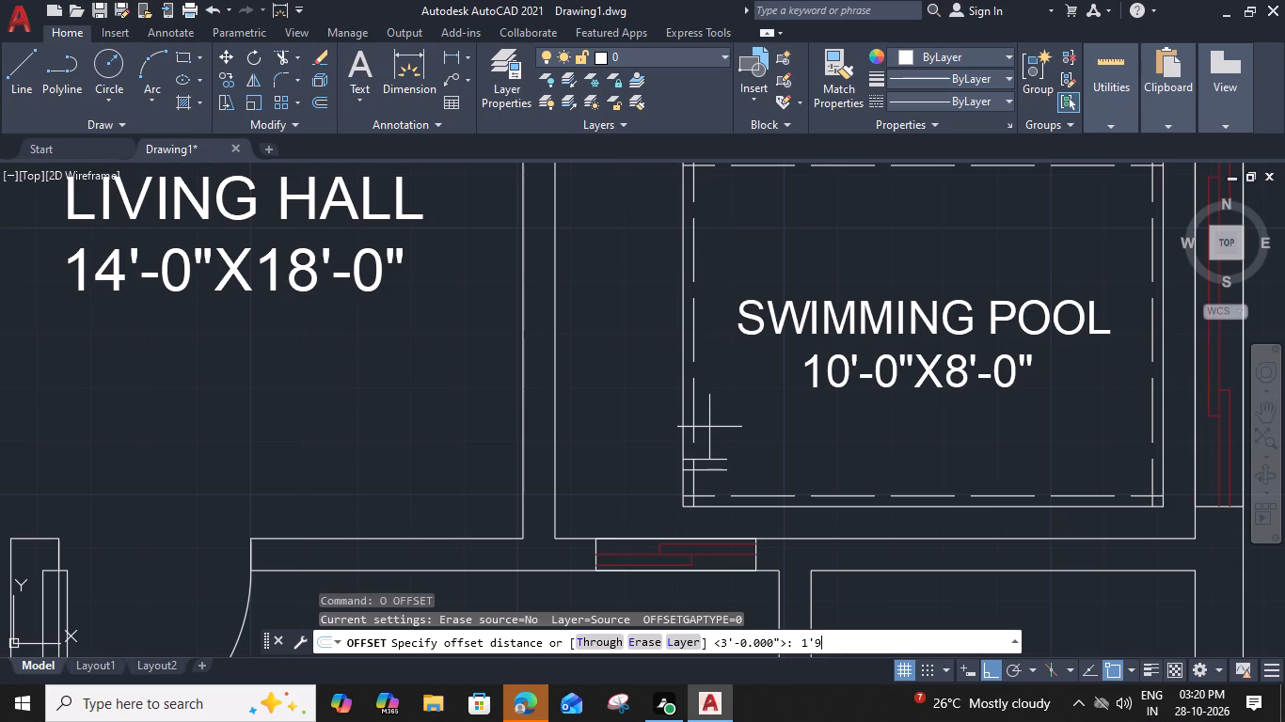
key("shift+quotedbl")
key("Return")
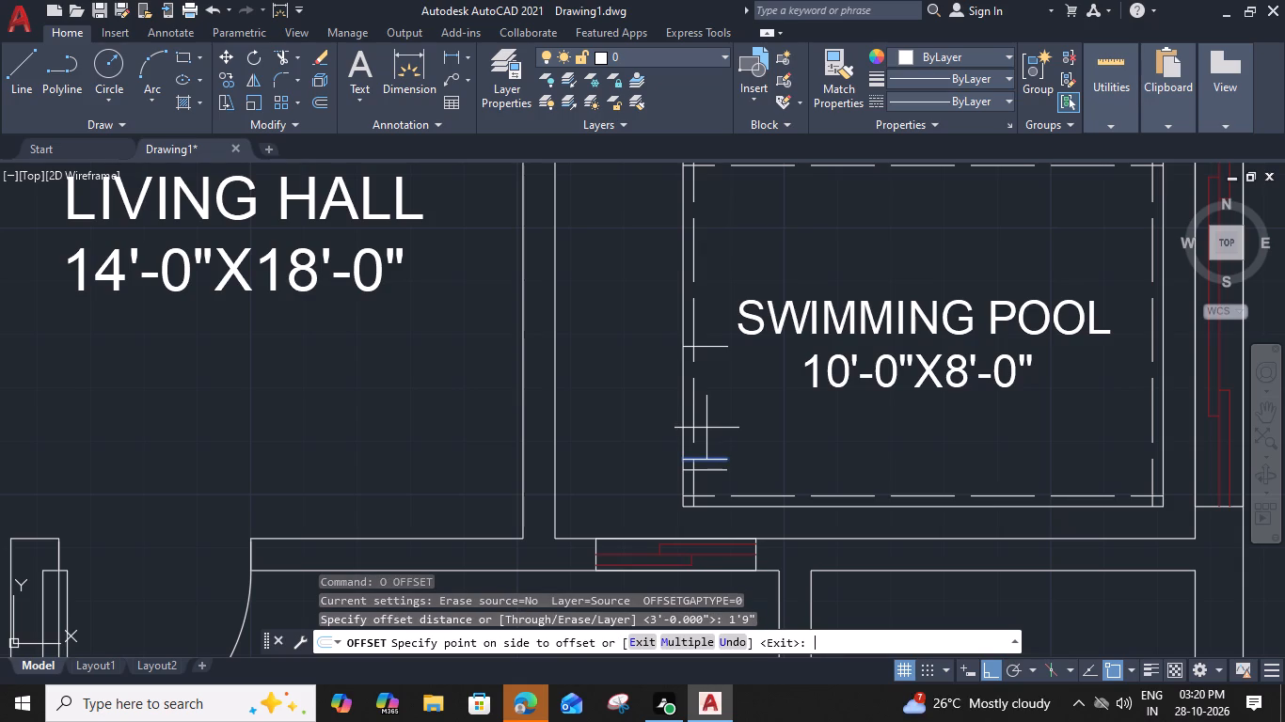
left_click(712, 399)
key("Escape")
Offset the northernmost short horizontal line at the pool's west side 2" to the north.
left_click(717, 345)
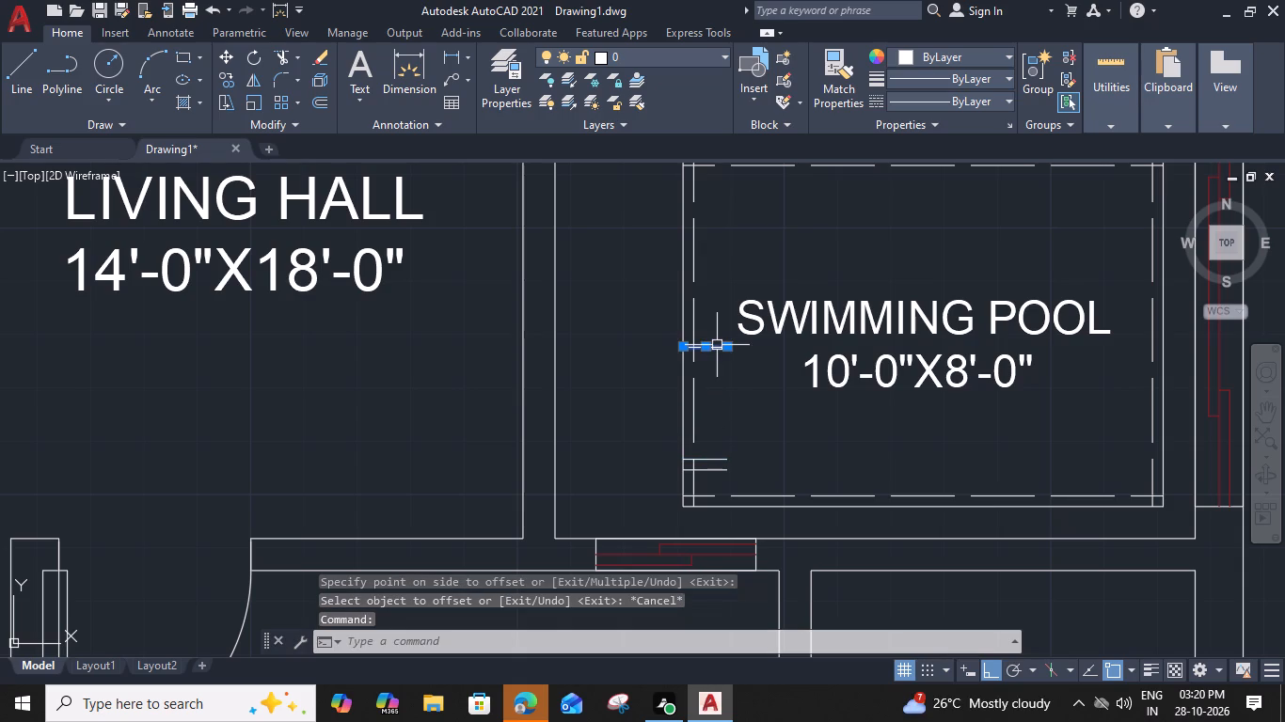
type("O")
key("space")
key("2")
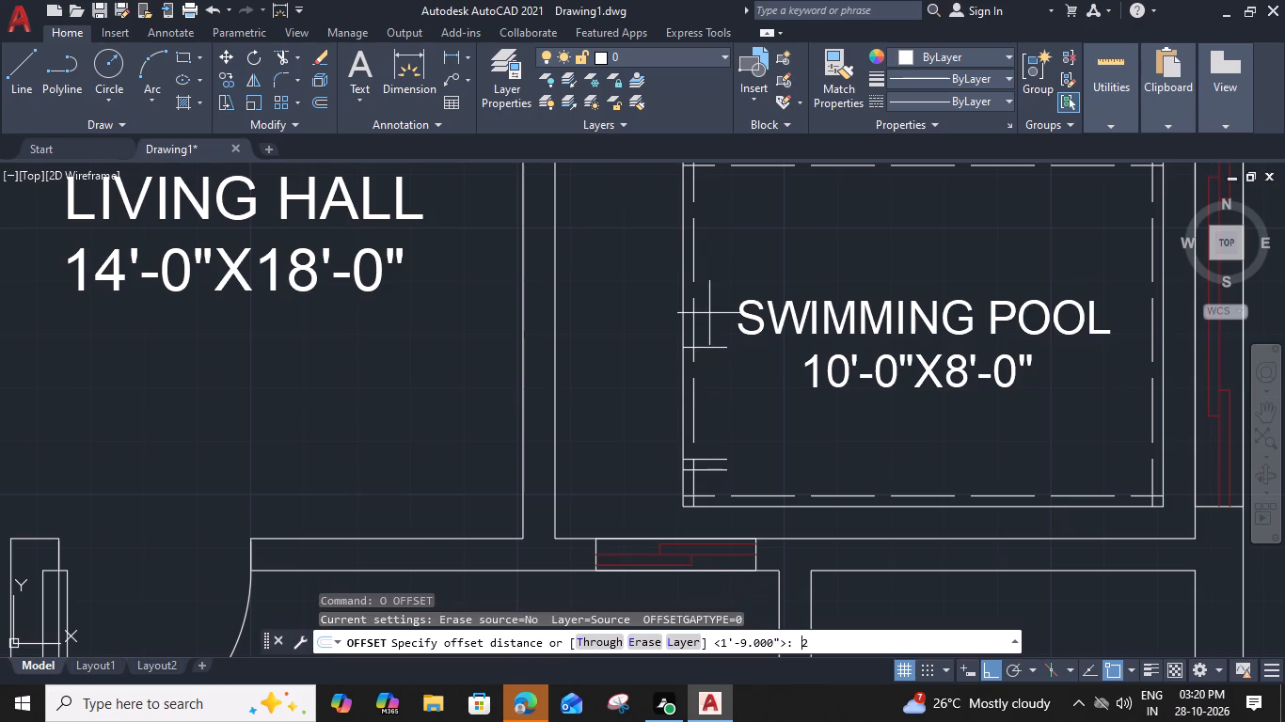
key("shift+quotedbl")
key("Return")
left_click(707, 307)
key("Escape")
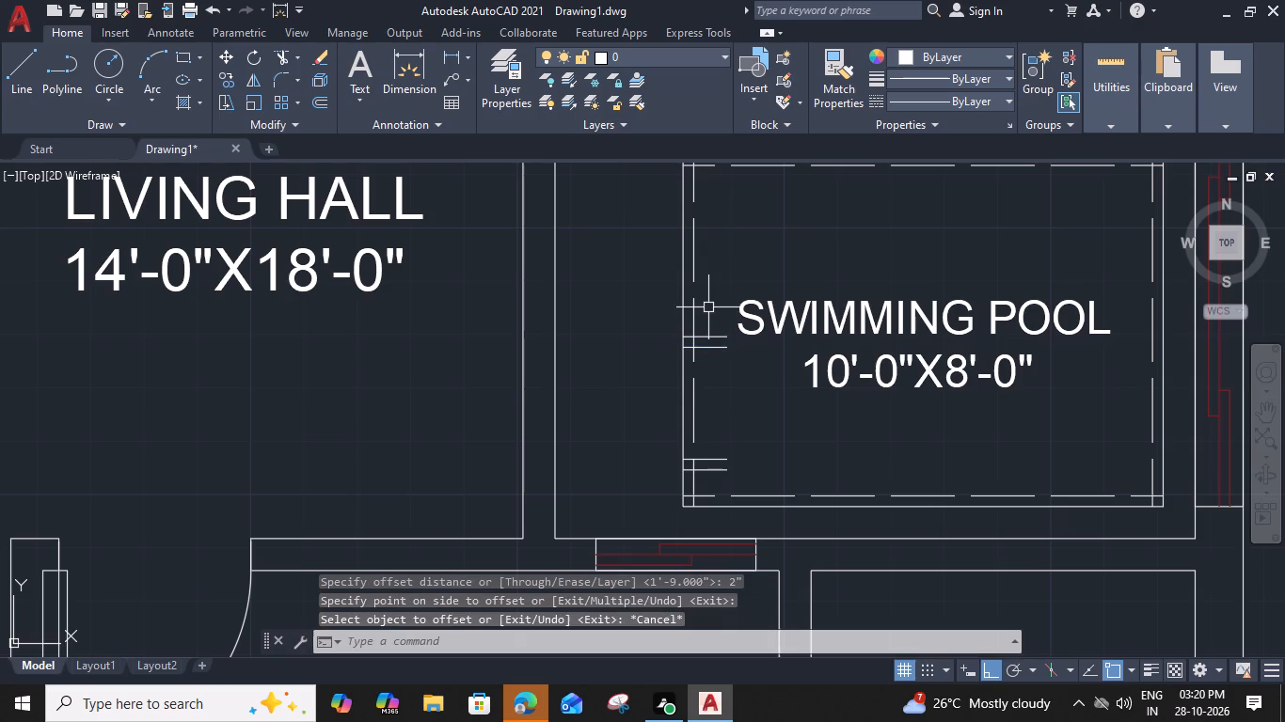
Trim the pool's inner and outer west lines between each pair of short horizontal lines.
type("TR")
key("space")
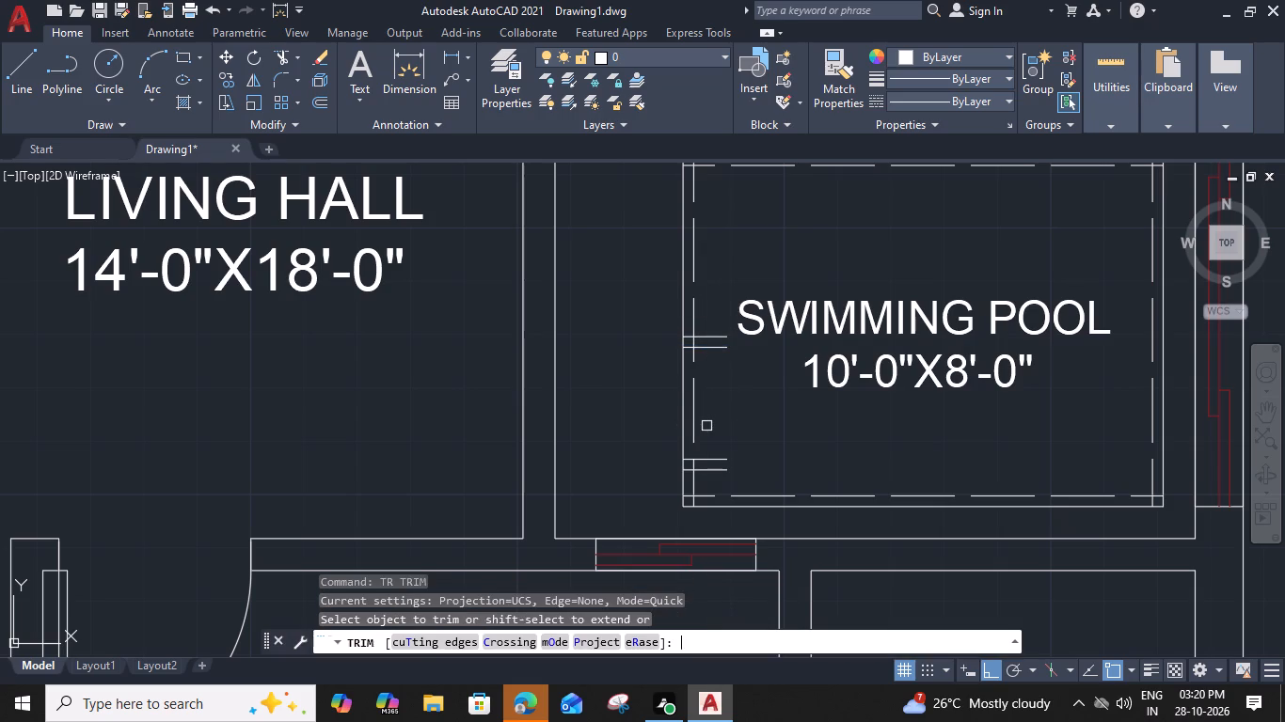
scroll(706, 378, "up", 2)
left_click(674, 289)
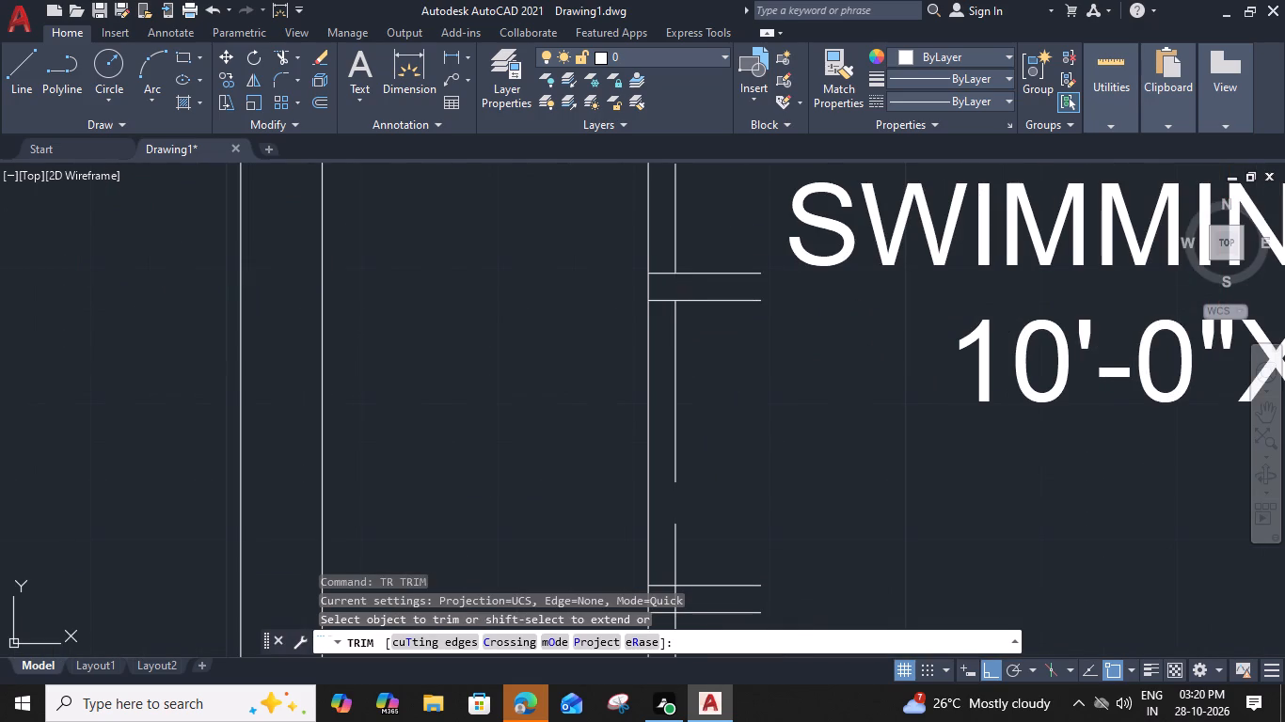
middle_click_drag(666, 493, 678, 377)
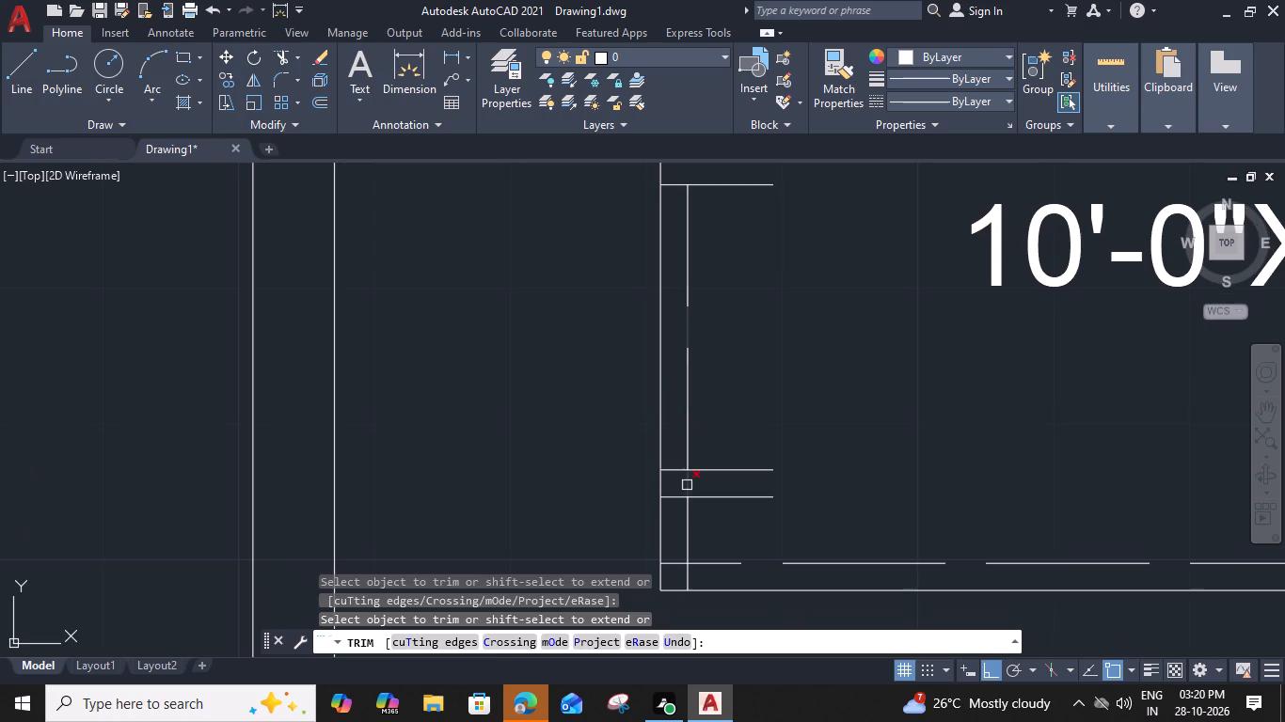
left_click(687, 485)
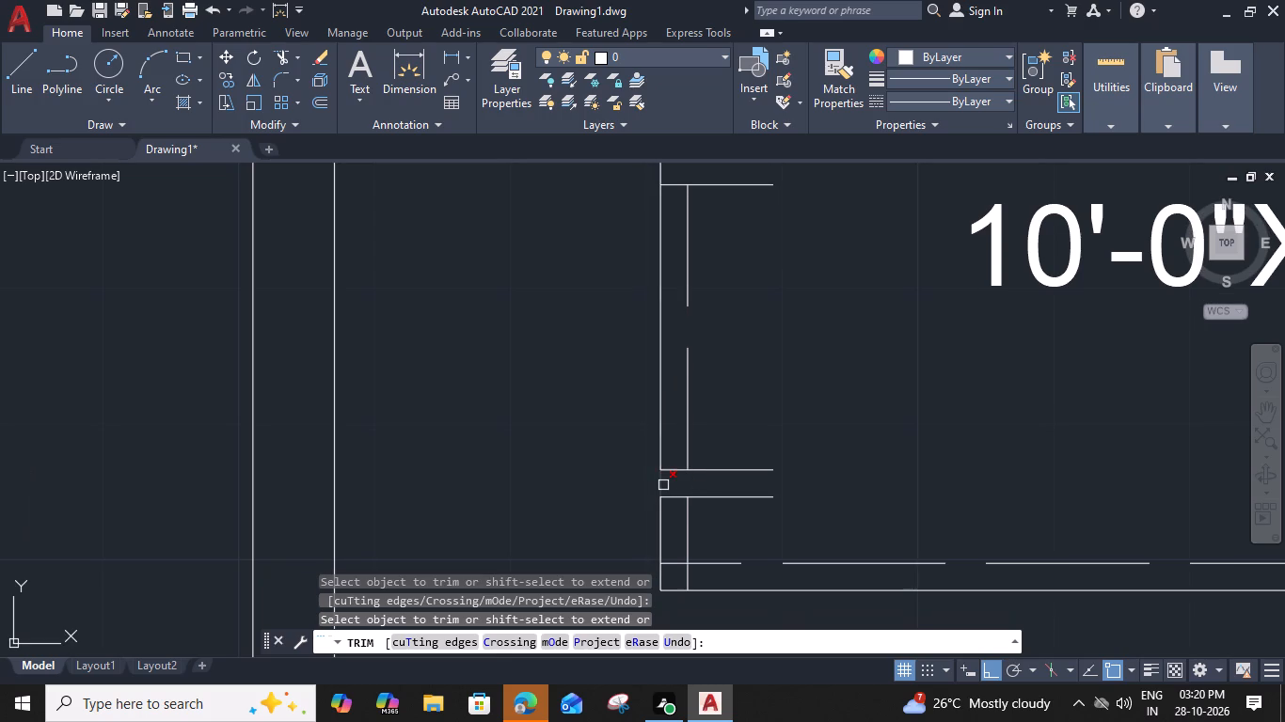
left_click(663, 481)
middle_click_drag(676, 178, 674, 176)
middle_click_drag(674, 176, 674, 217)
left_click(656, 206)
key("Escape")
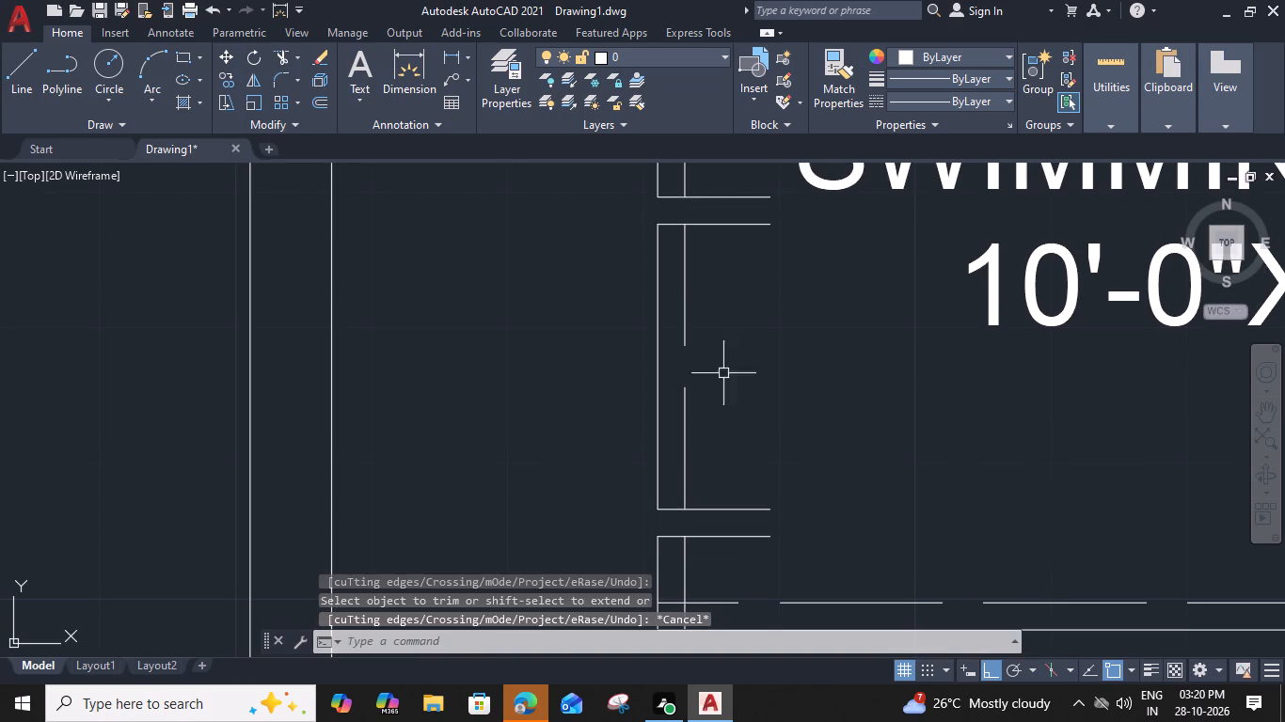
Start a line near the lower pair of short horizontal lines on the pool's west side.
middle_click_drag(648, 538, 685, 485)
type("L")
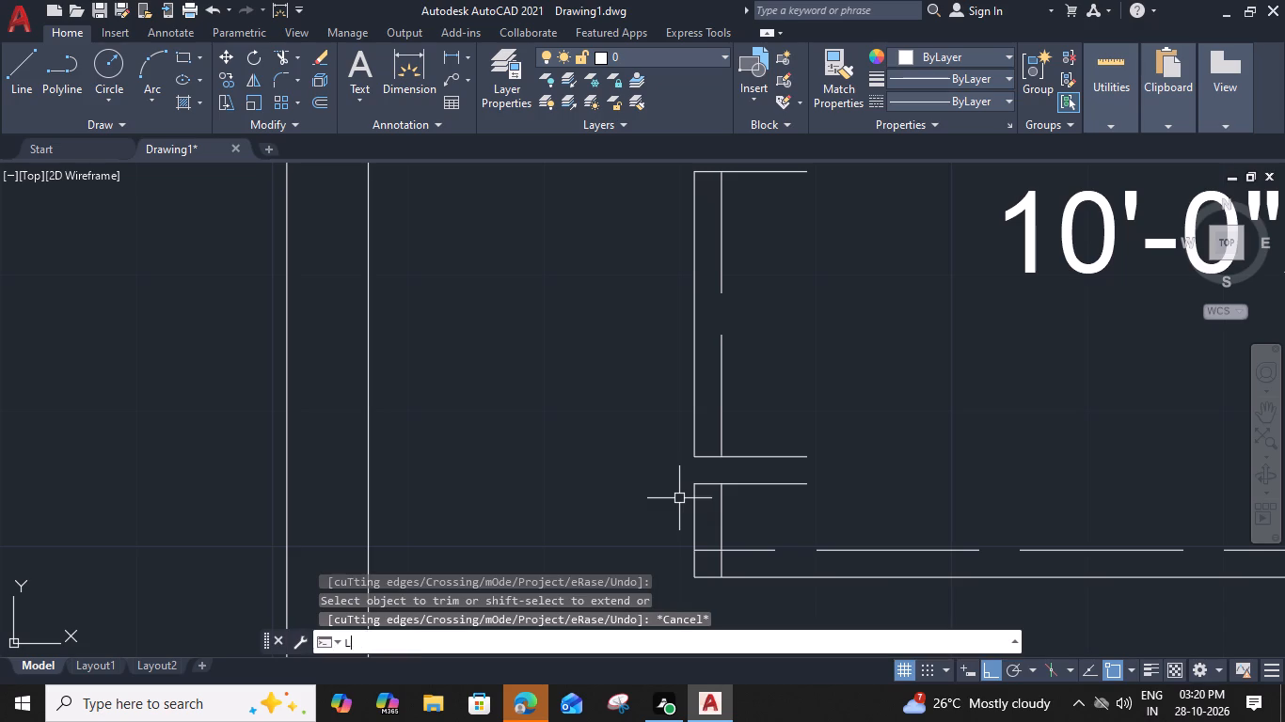
key("space")
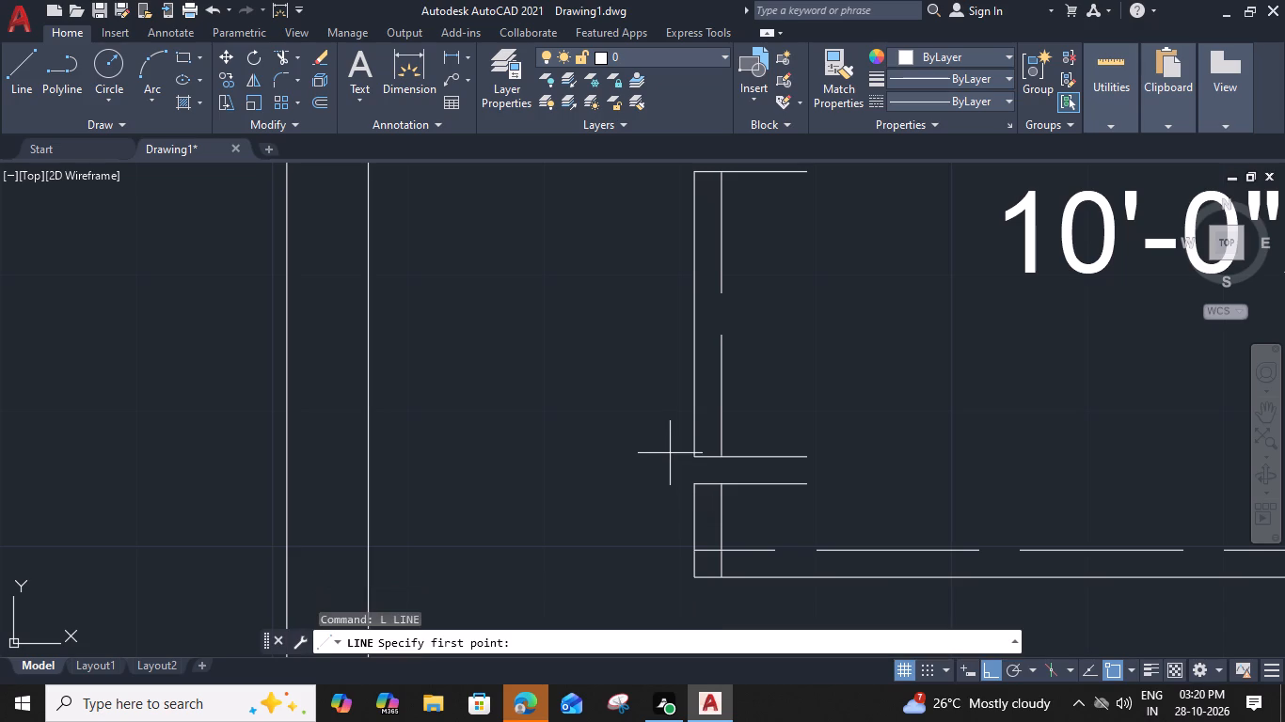
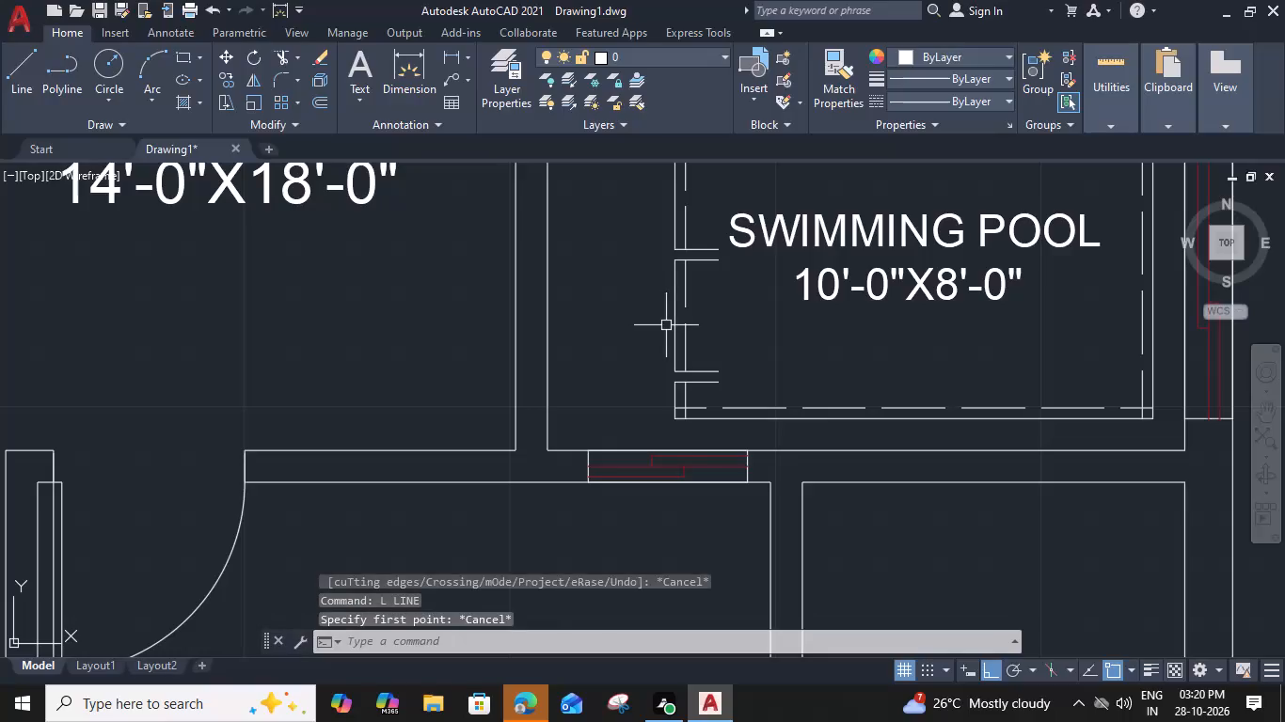
Offset the pool's outer west line segment between the two pairs of short horizontal lines 2" to the west.
left_click(674, 322)
type("O 2'")
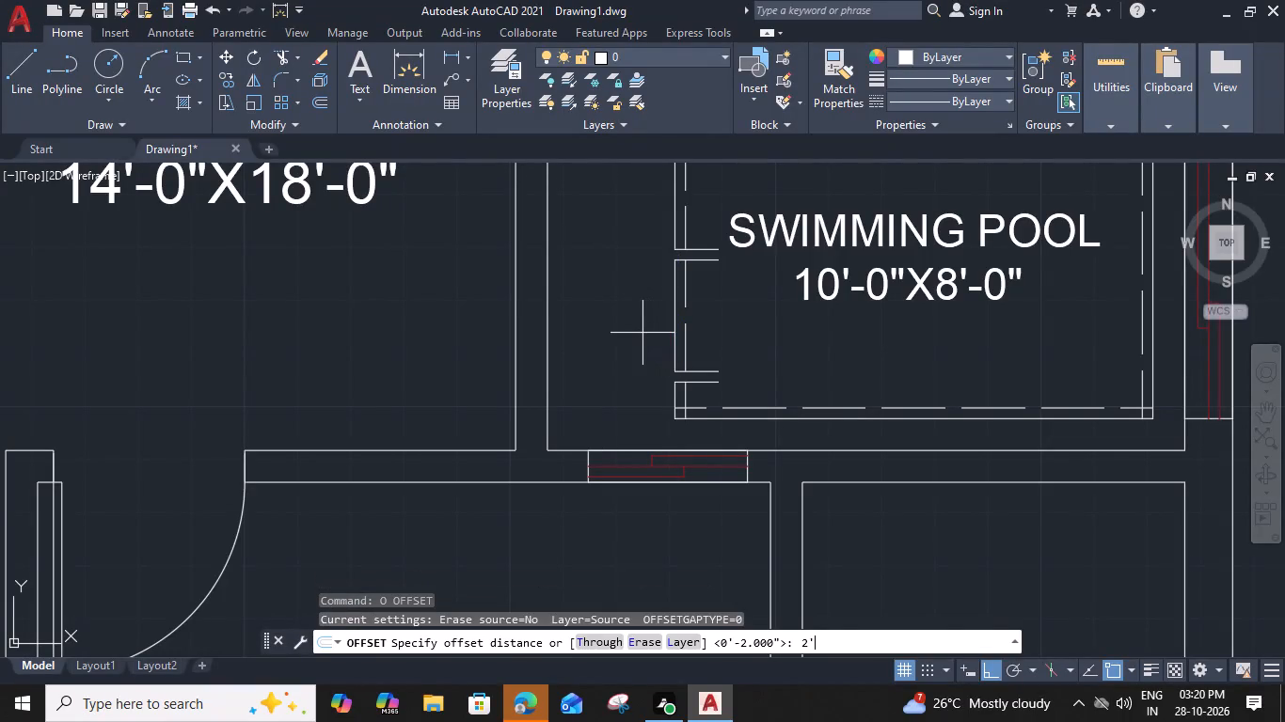
key("BackSpace")
key("shift+quotedbl")
key("Return")
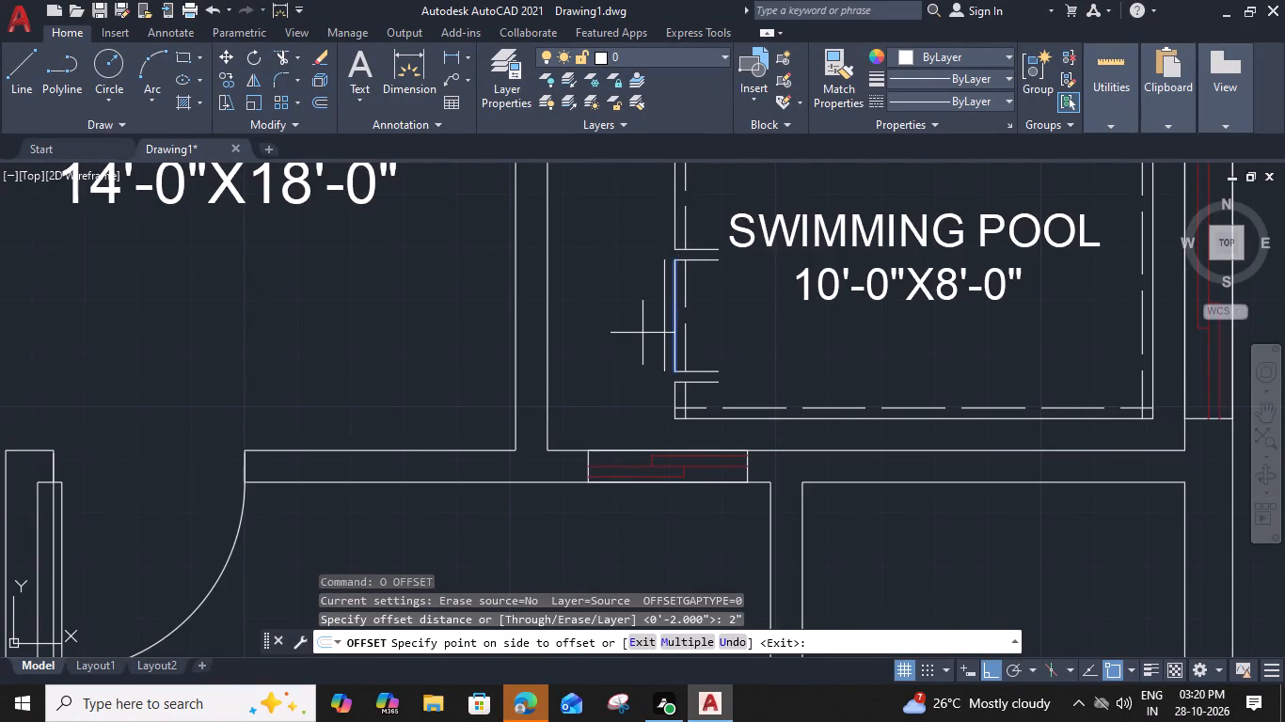
left_click(626, 339)
key("Escape")
Fillet the northernmost and southernmost short horizontal lines with the 2" offset line to form square corners.
type("F")
key("space")
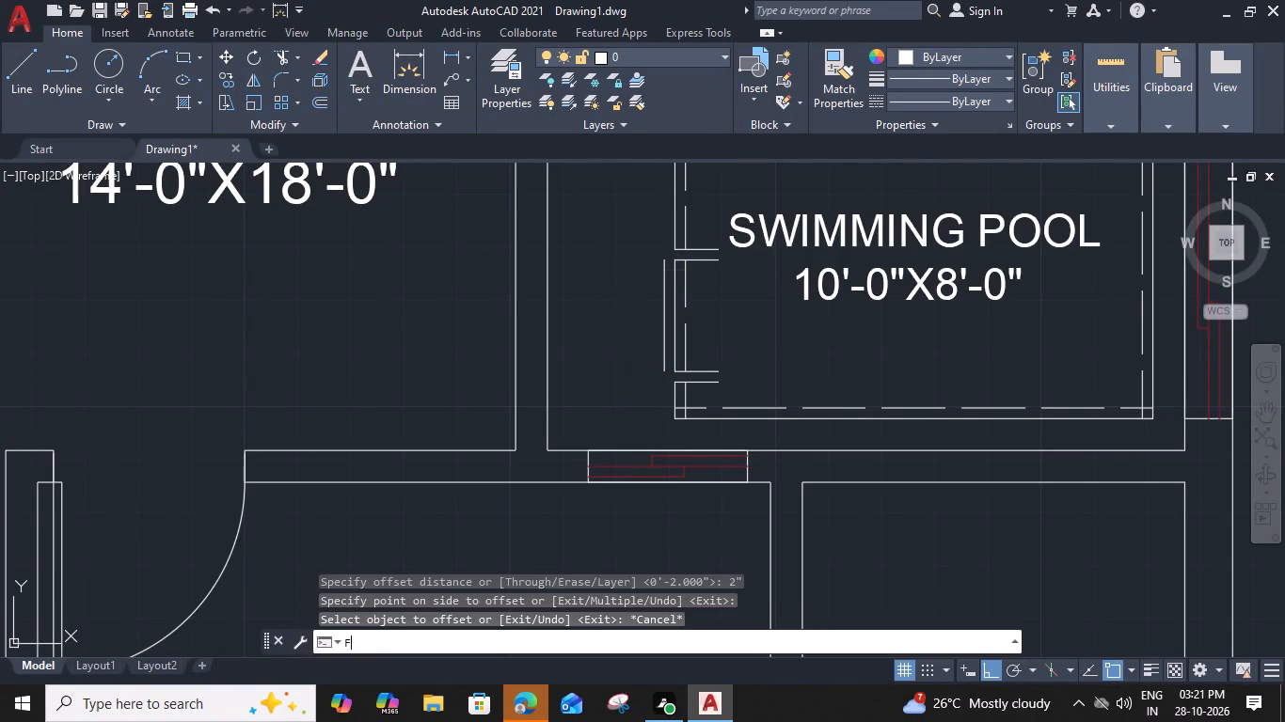
scroll(669, 237, "up", 3)
left_click(718, 288)
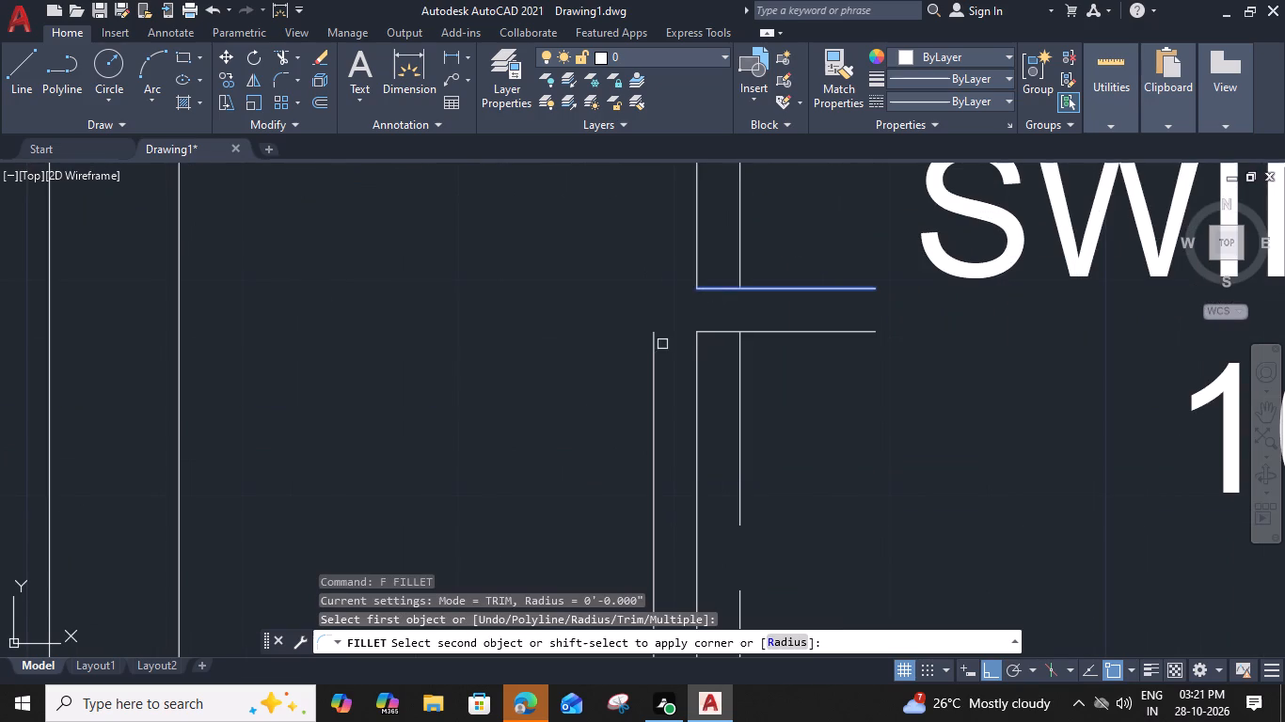
left_click(654, 350)
middle_click_drag(673, 410, 712, 133)
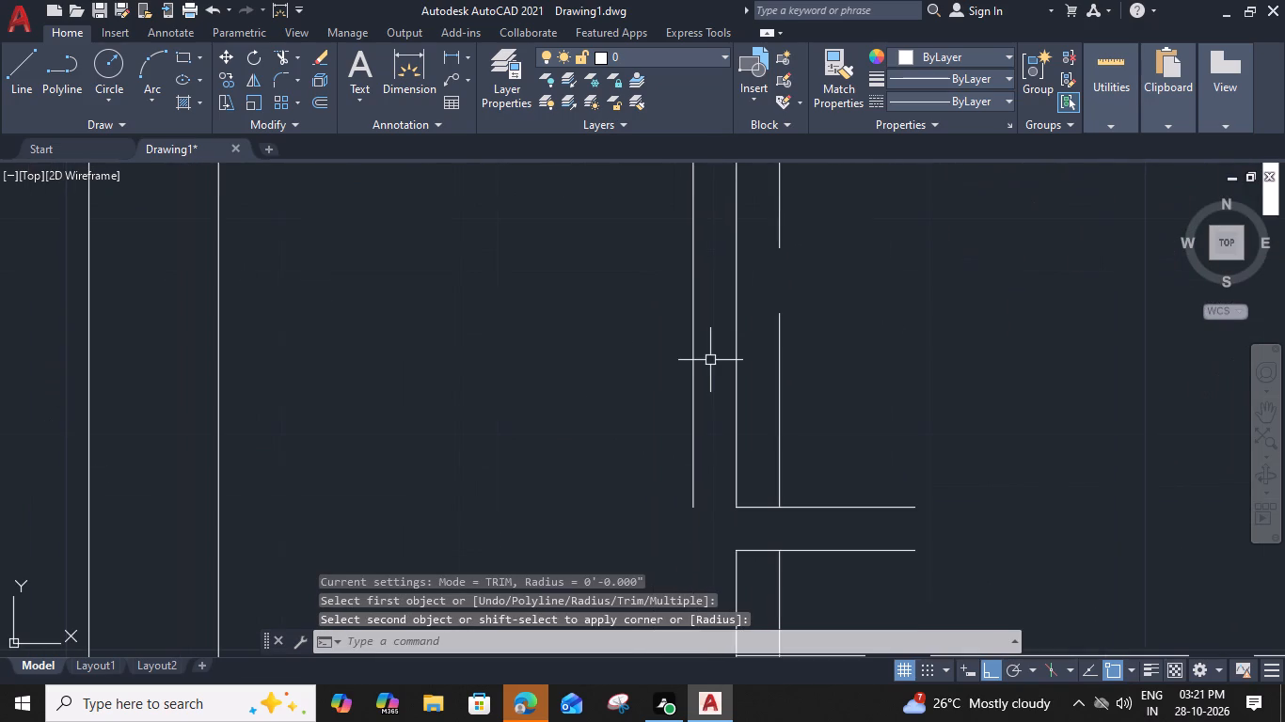
key("f")
key("space")
left_click_drag(754, 550, 737, 549)
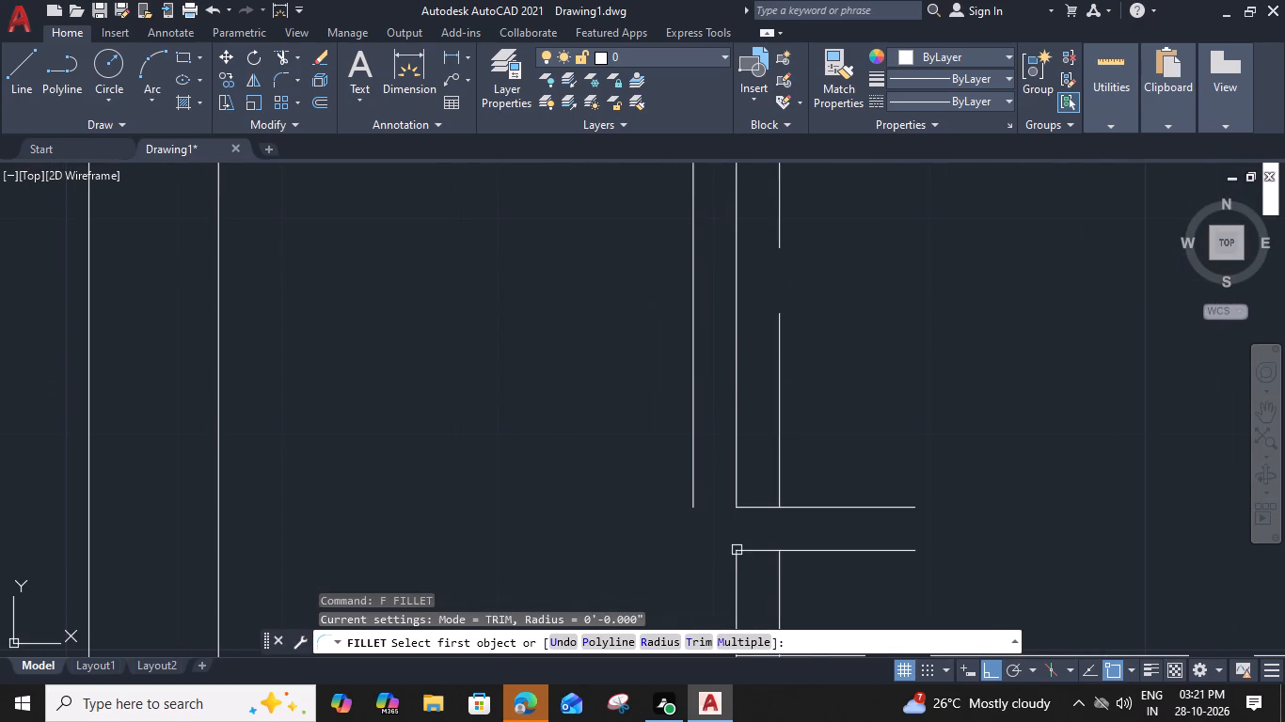
left_click_drag(737, 549, 747, 541)
left_click(692, 501)
Extend the two inner short horizontal lines to the offset line and remove its stretch between the two bars.
type("EX")
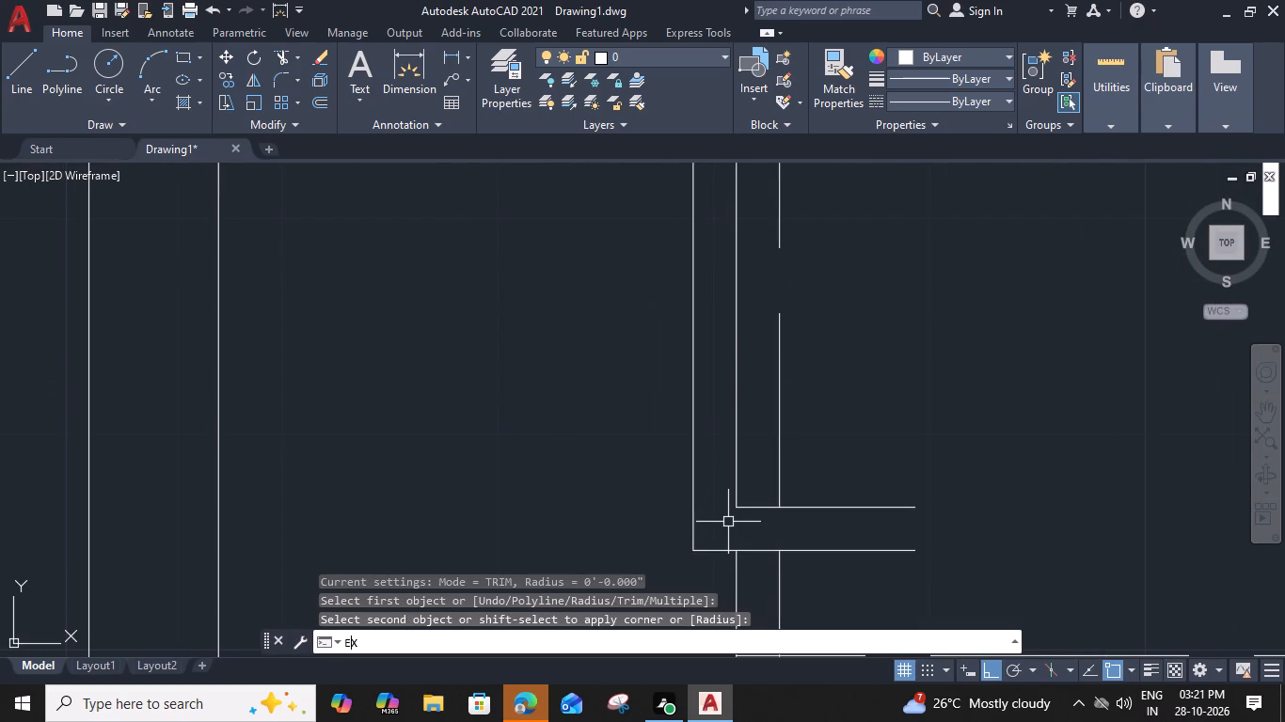
key("space")
left_click(762, 510)
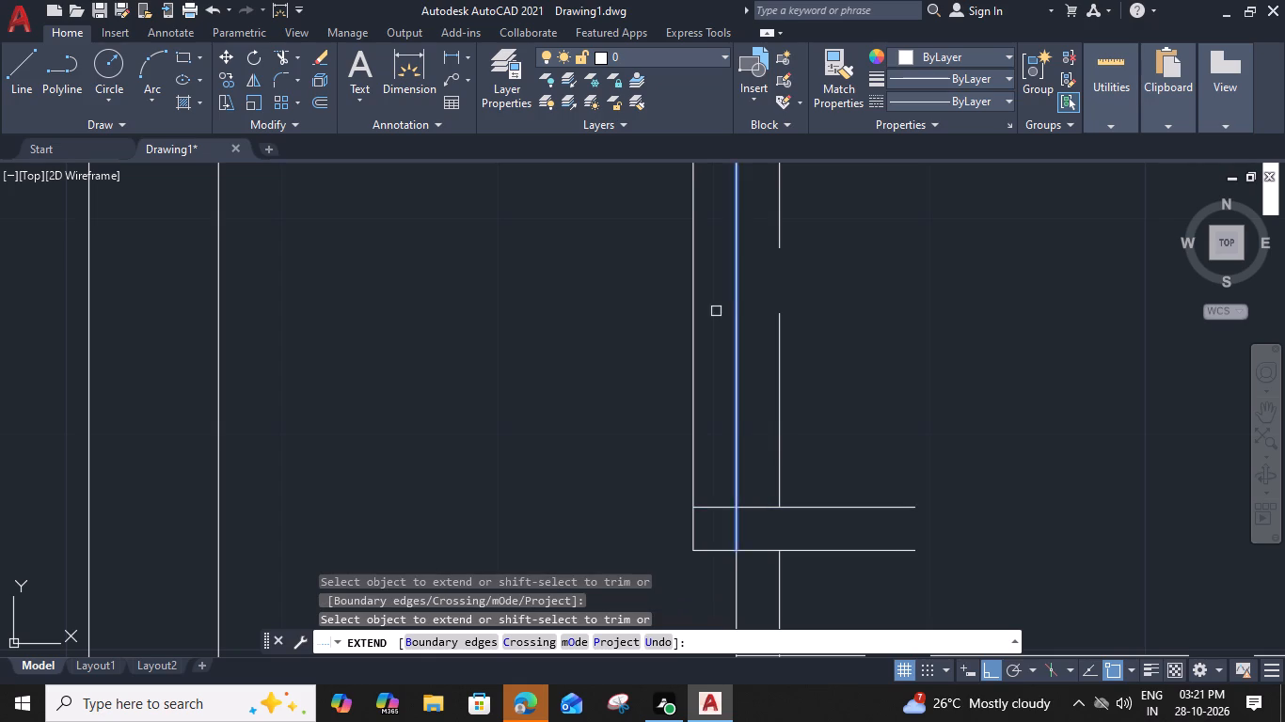
middle_click_drag(716, 311, 710, 565)
left_click(753, 309)
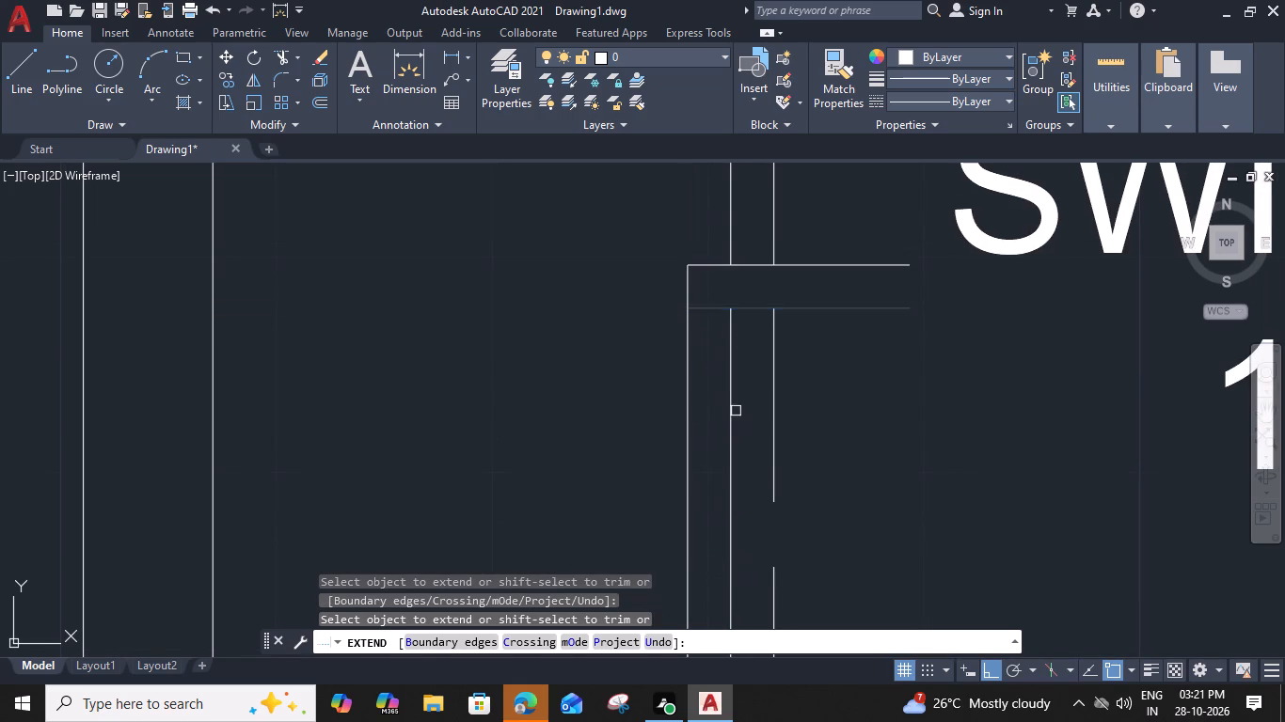
scroll(736, 416, "down", 1)
middle_click_drag(724, 496, 728, 369)
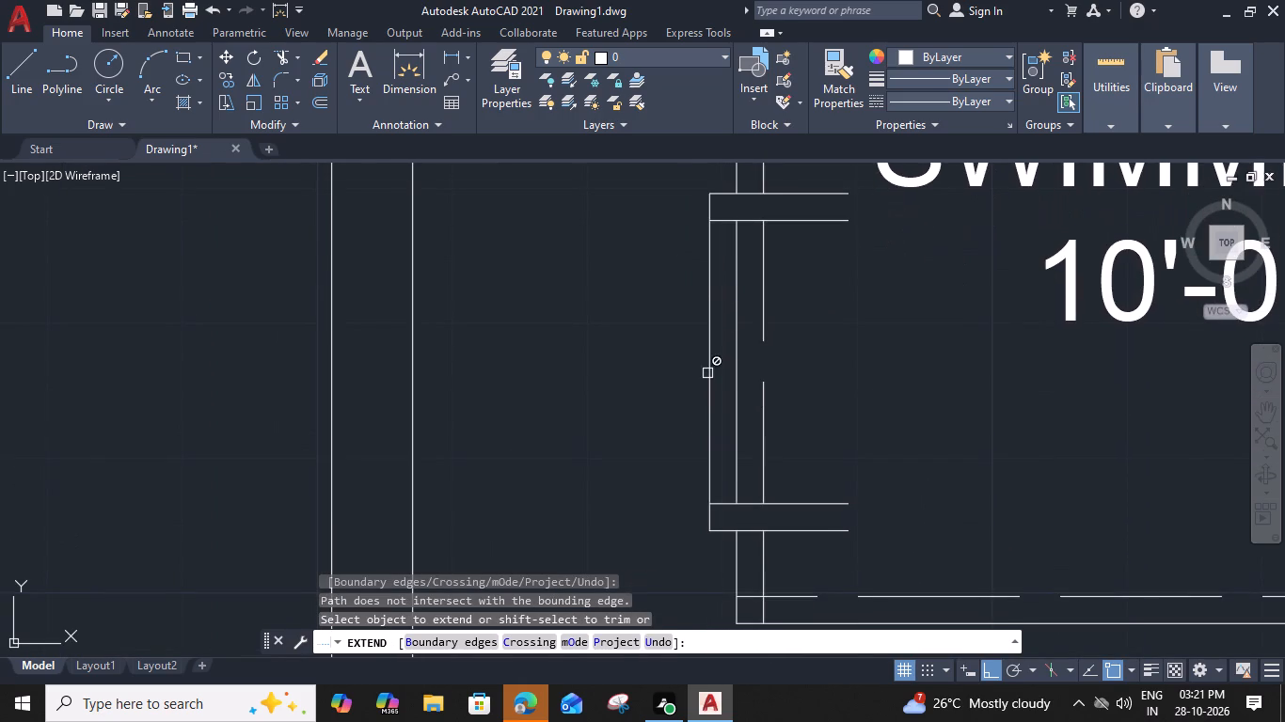
left_click(710, 374, "shift")
key("Escape")
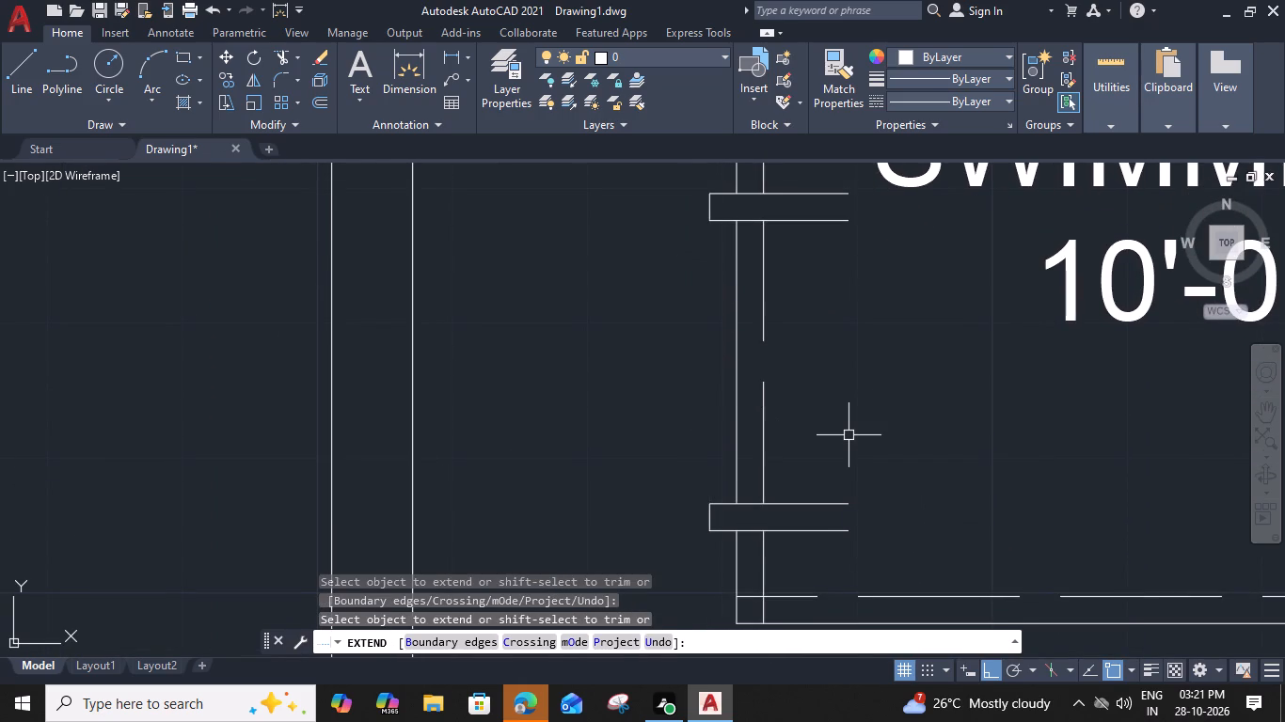
Draw a circle of about 1" radius centred at the east end of the lower bar.
type("C")
key("space")
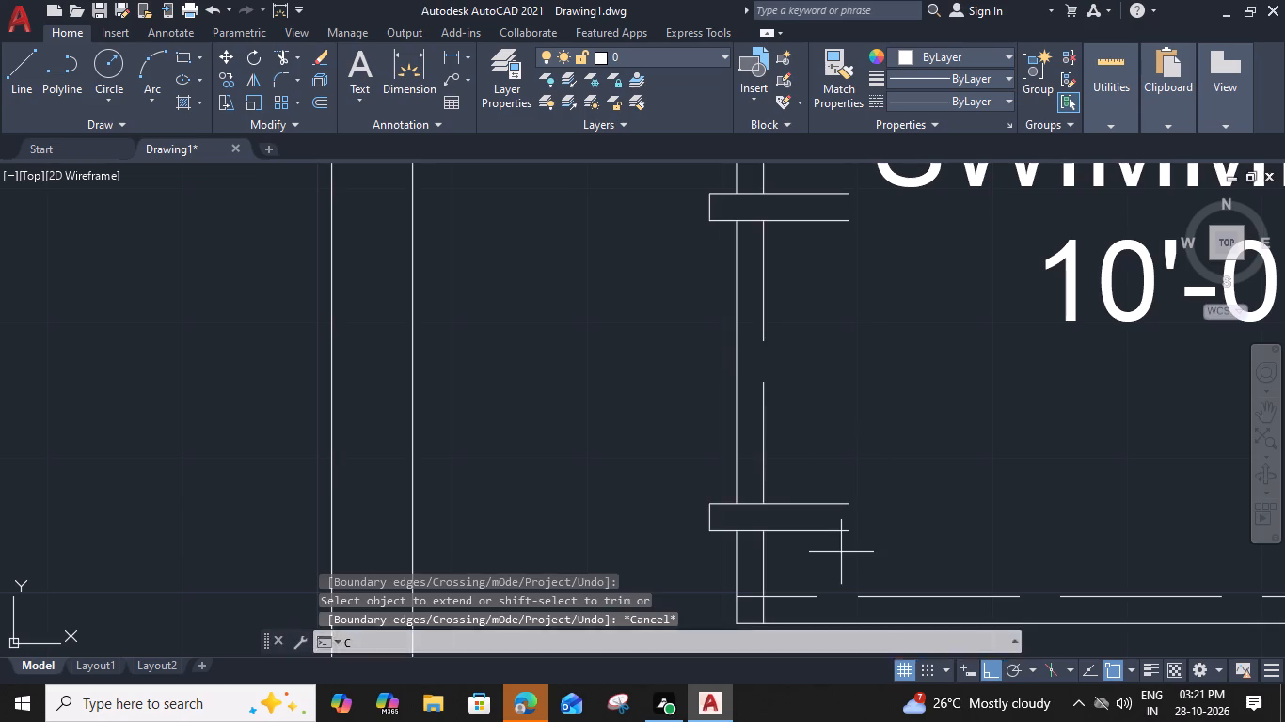
scroll(844, 565, "up", 1)
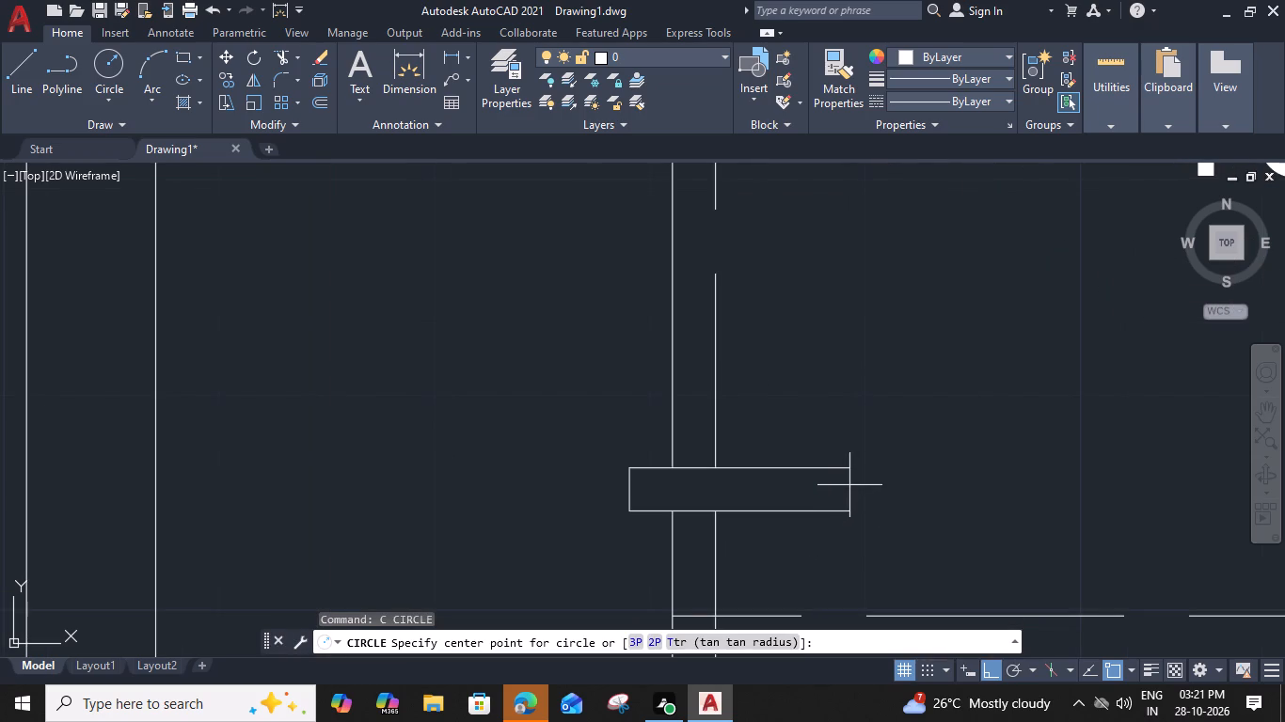
left_click(849, 489)
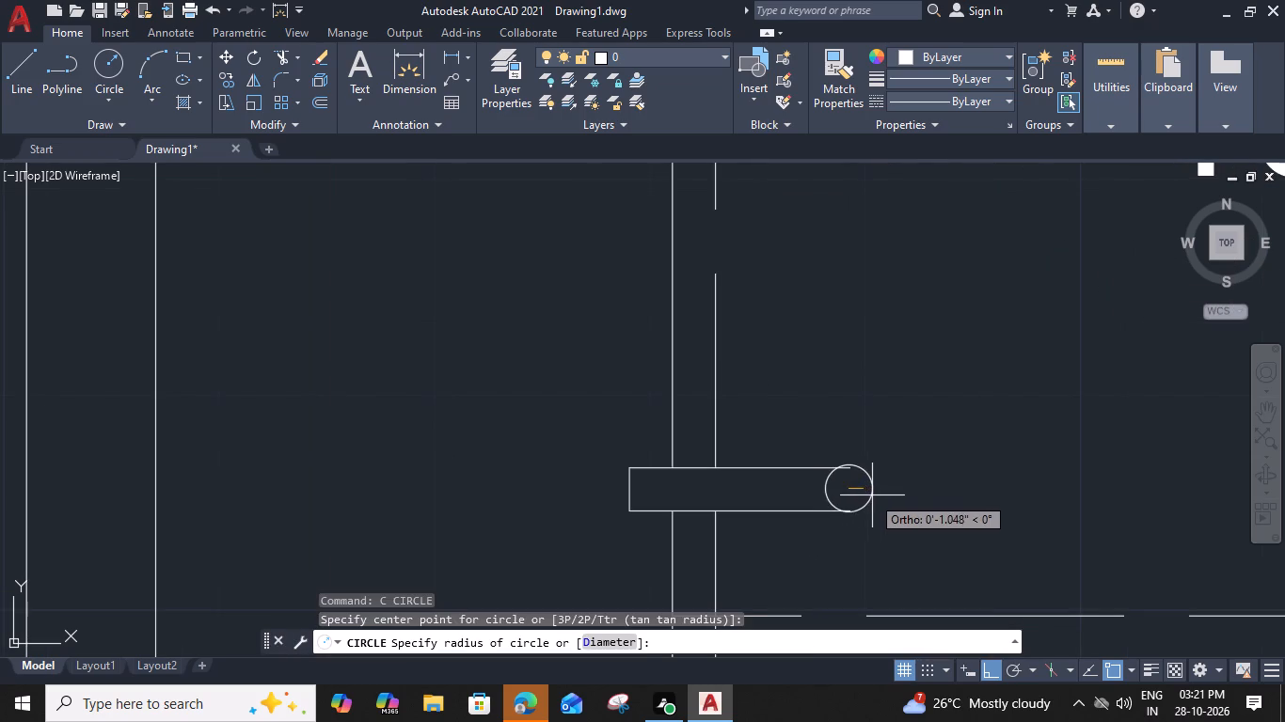
left_click(874, 496)
Trim the lower bar's line ends inside the circle and the circle's arc inside the bar, leaving a rounded end.
scroll(852, 532, "up", 3)
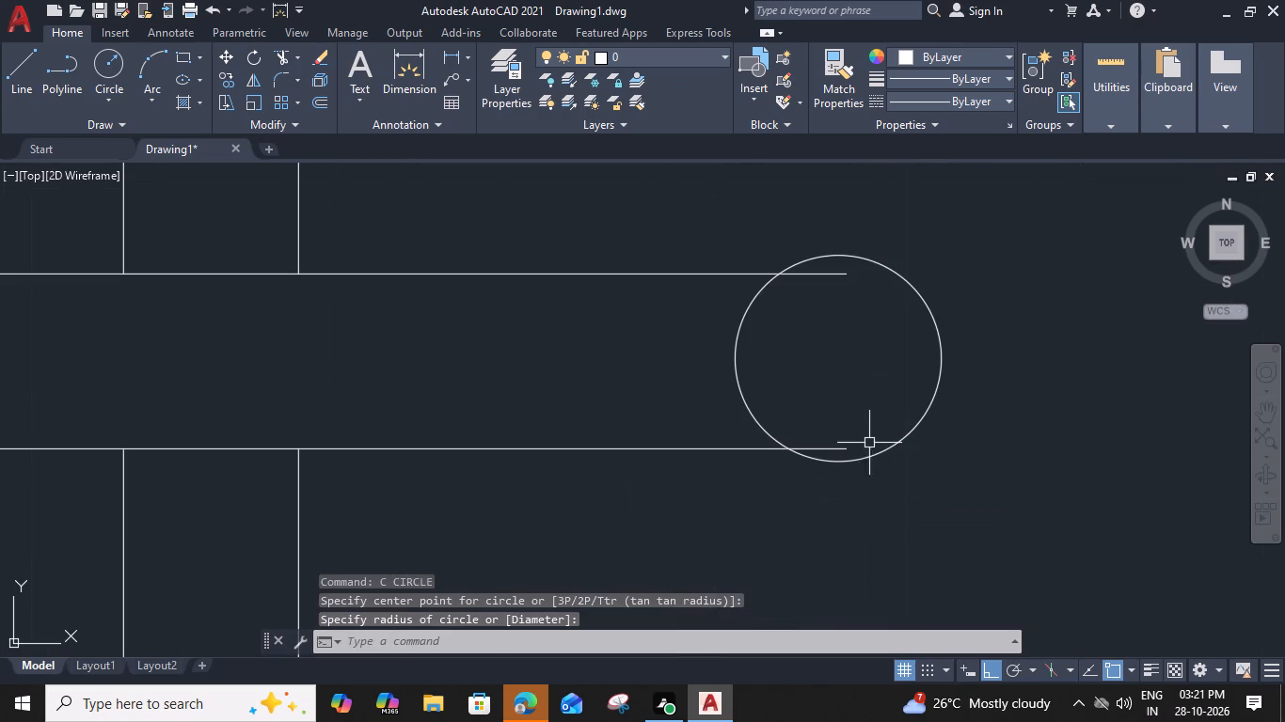
key("t")
key("r")
key("space")
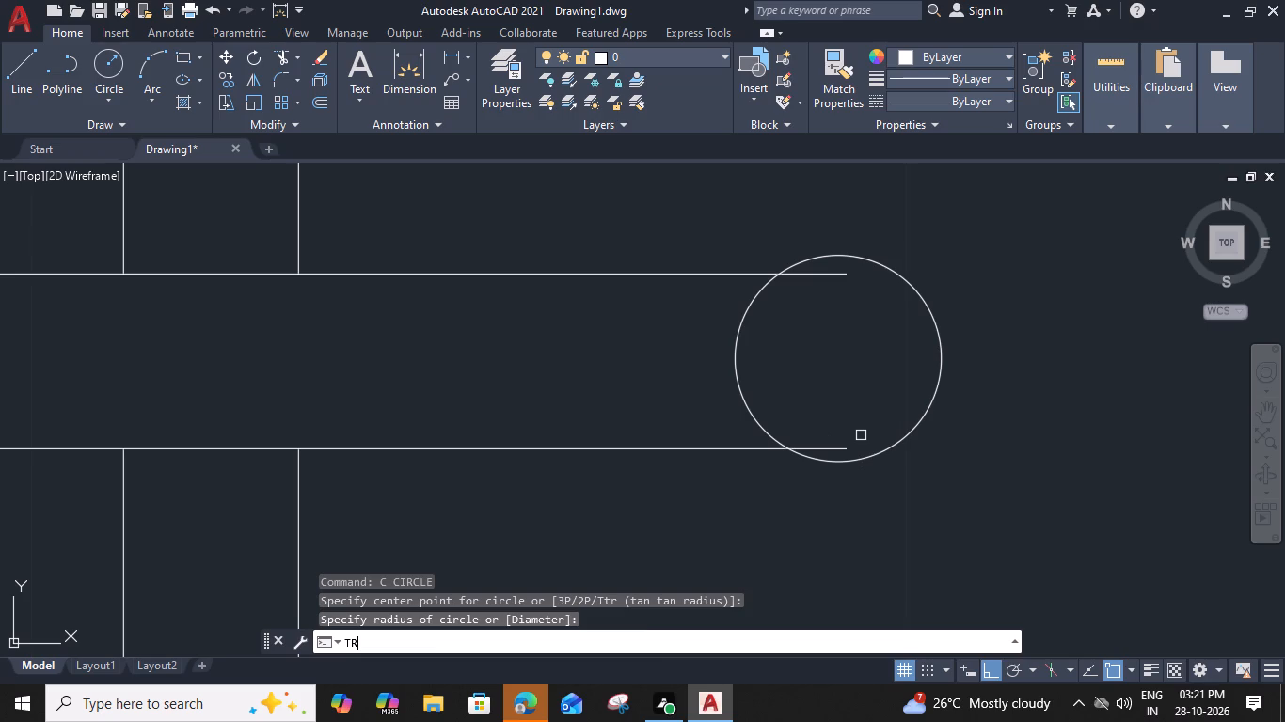
left_click(833, 451)
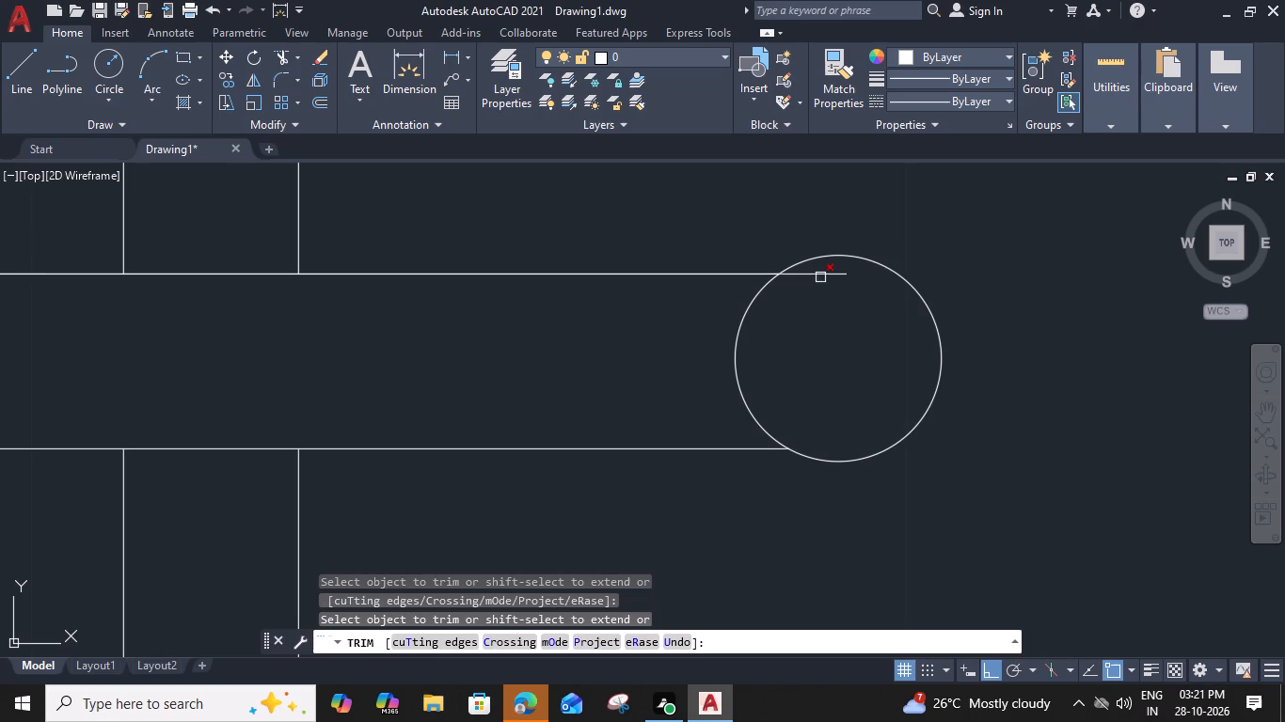
left_click(821, 275)
left_click(736, 370)
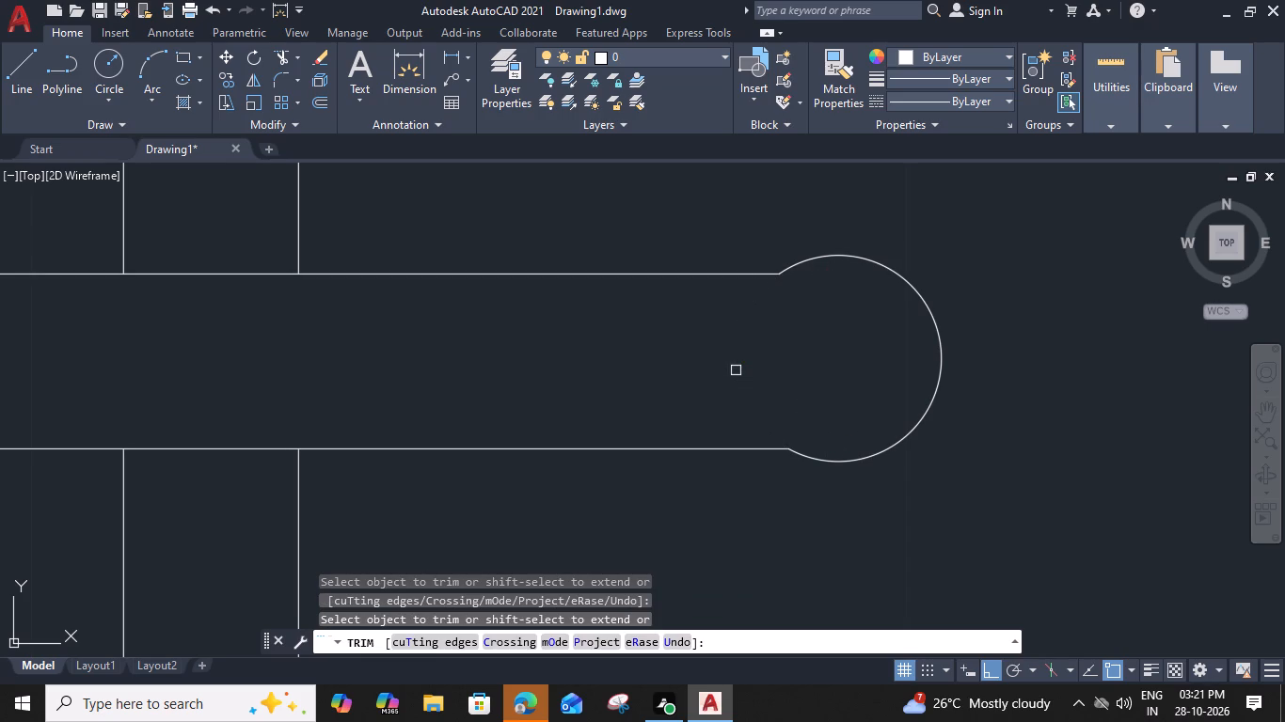
scroll(737, 369, "down", 2)
key("Escape")
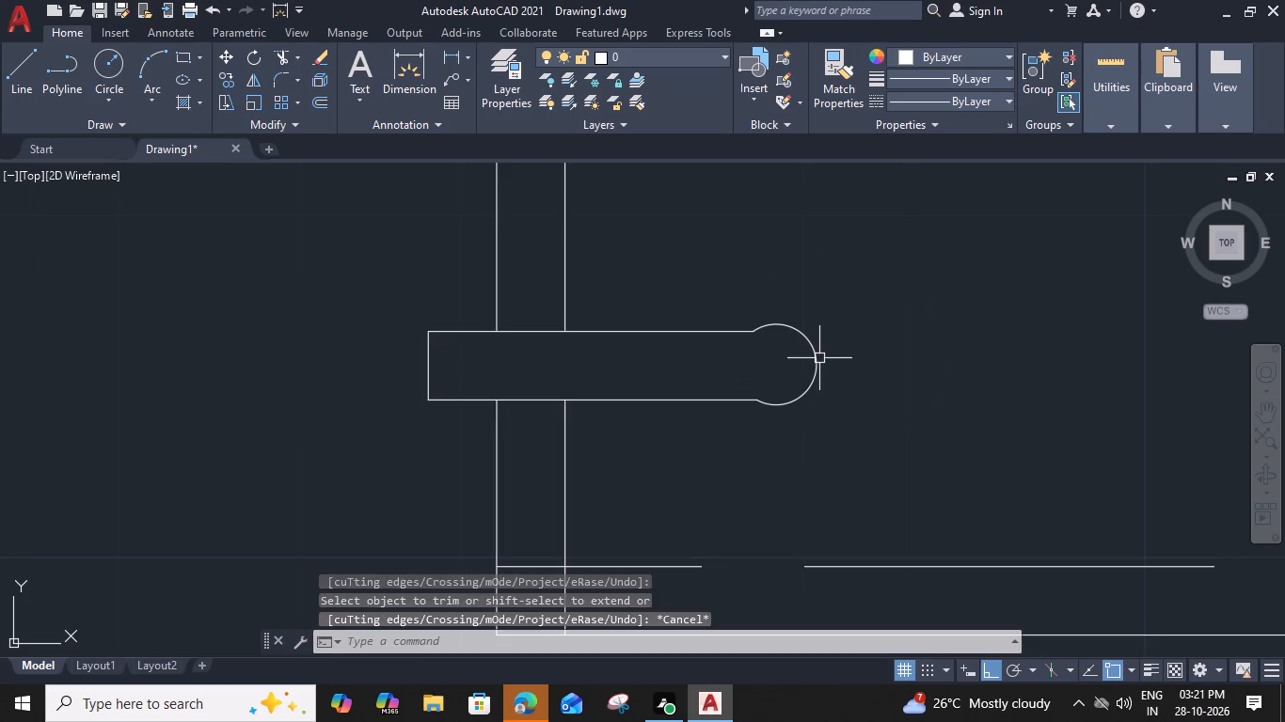
Copy the rounded end arc of the lower bar to the matching east end of the upper bar.
left_click(818, 358)
key("c")
key("o")
key("space")
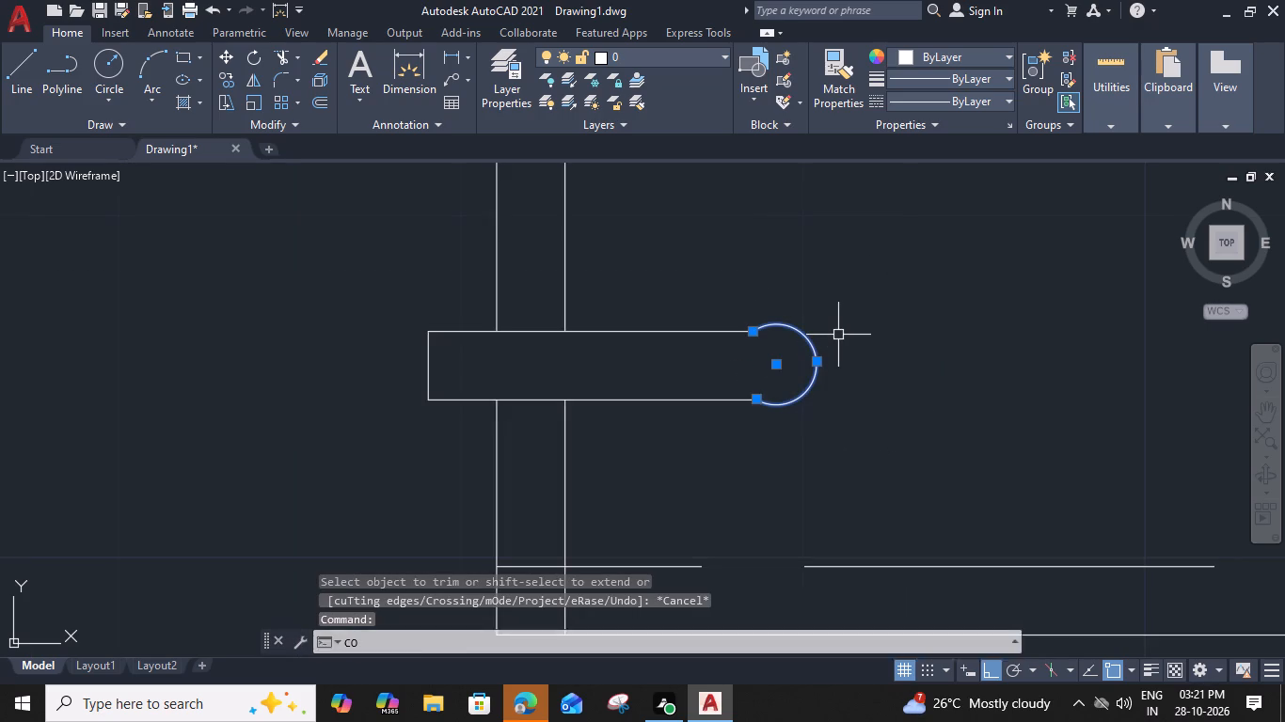
left_click(752, 403)
scroll(751, 244, "down", 1)
middle_click_drag(751, 250, 751, 244)
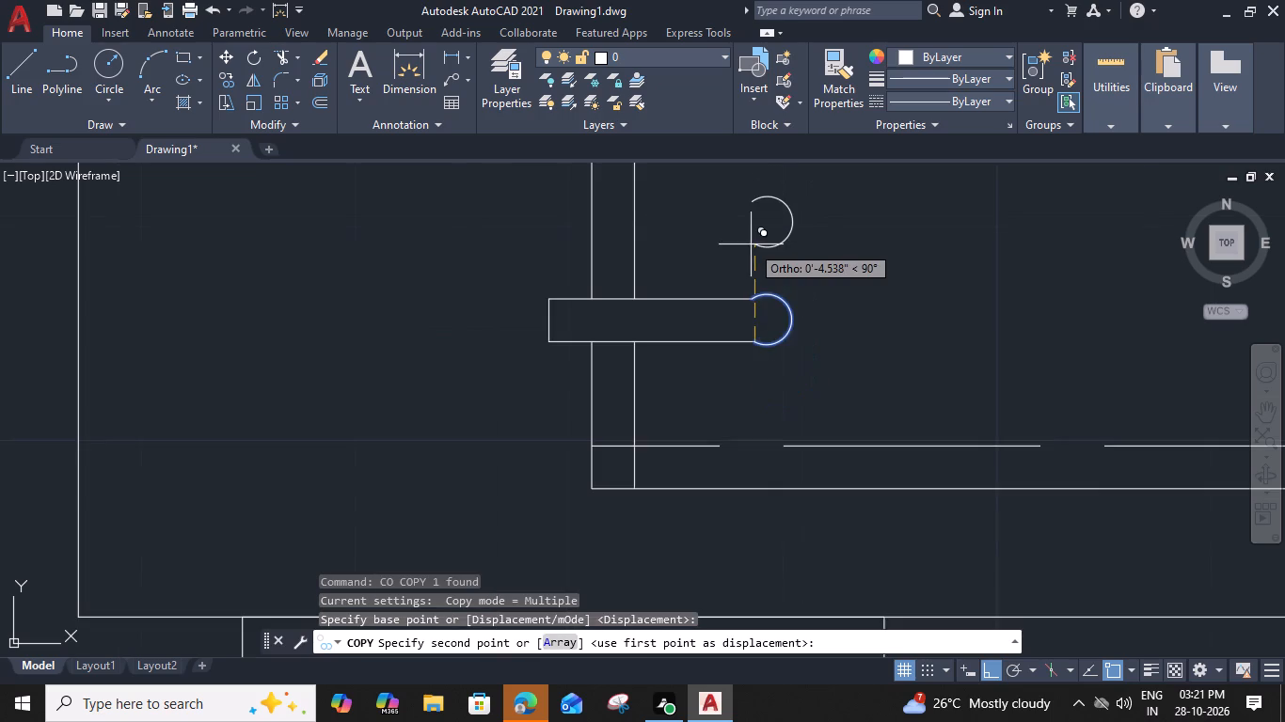
middle_click_drag(751, 244, 742, 566)
middle_click_drag(733, 331, 715, 477)
scroll(713, 311, "up", 3)
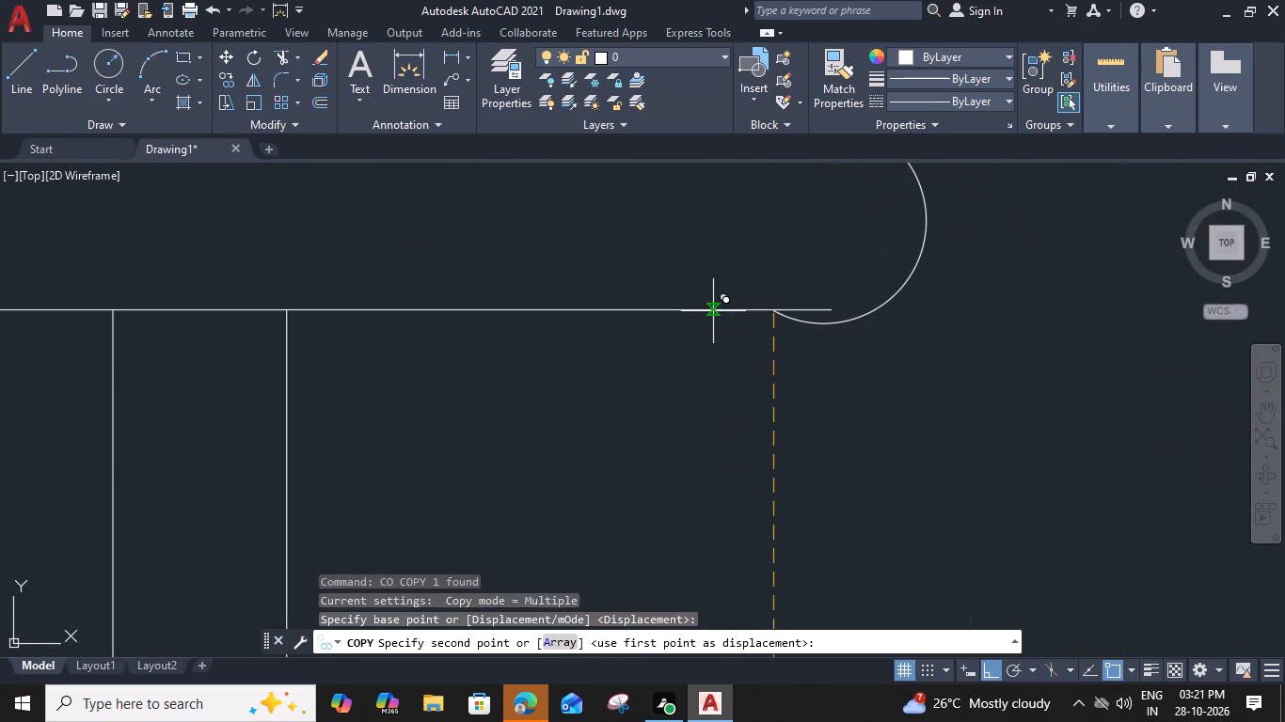
left_click(772, 310)
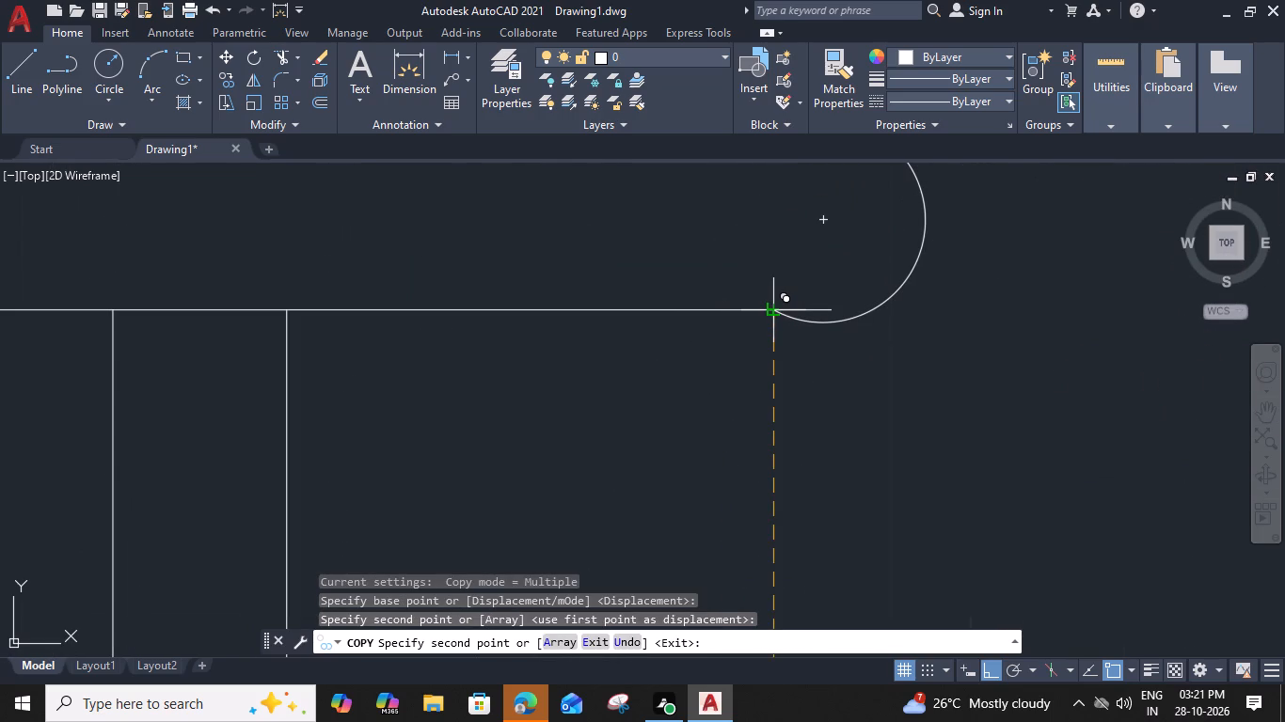
key("Escape")
Trim the upper bar's two line ends that project inside the copied arc.
type("TR")
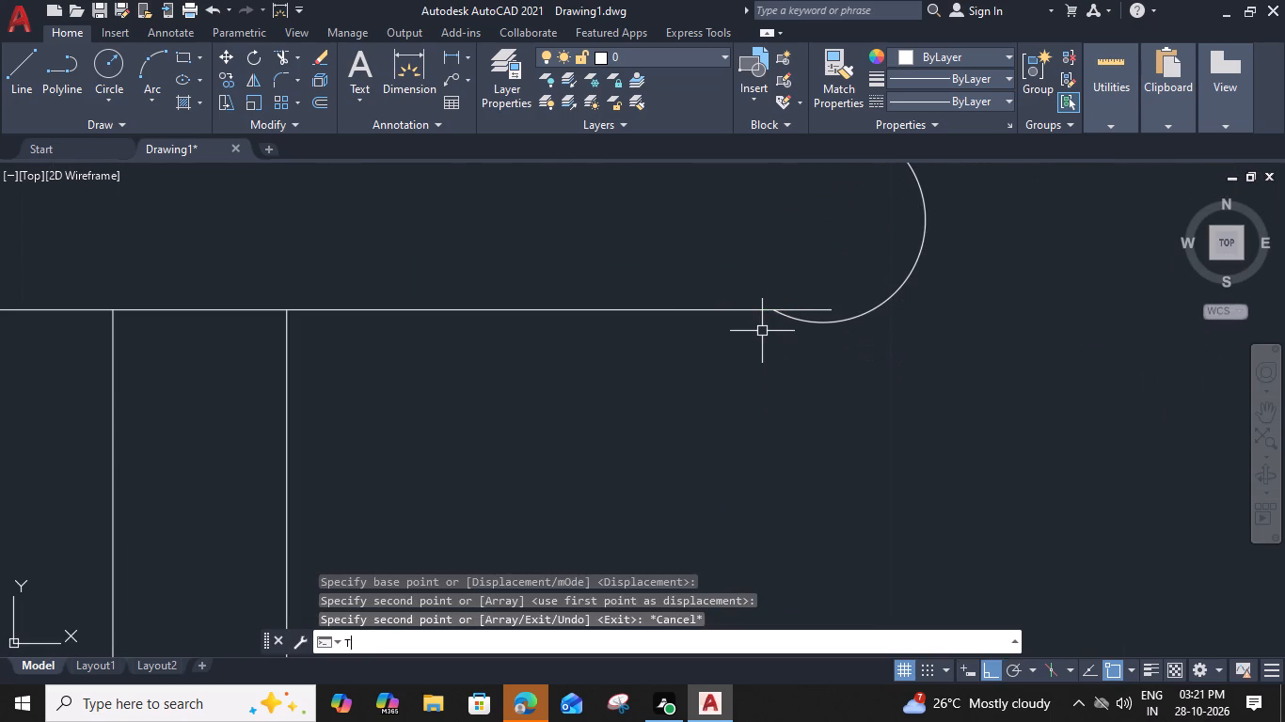
key("space")
left_click(806, 307)
middle_click_drag(813, 290, 819, 491)
left_click(824, 340)
key("Escape")
Trim away the pool's dashed inner west line between the two round-ended bars.
scroll(824, 353, "down", 2)
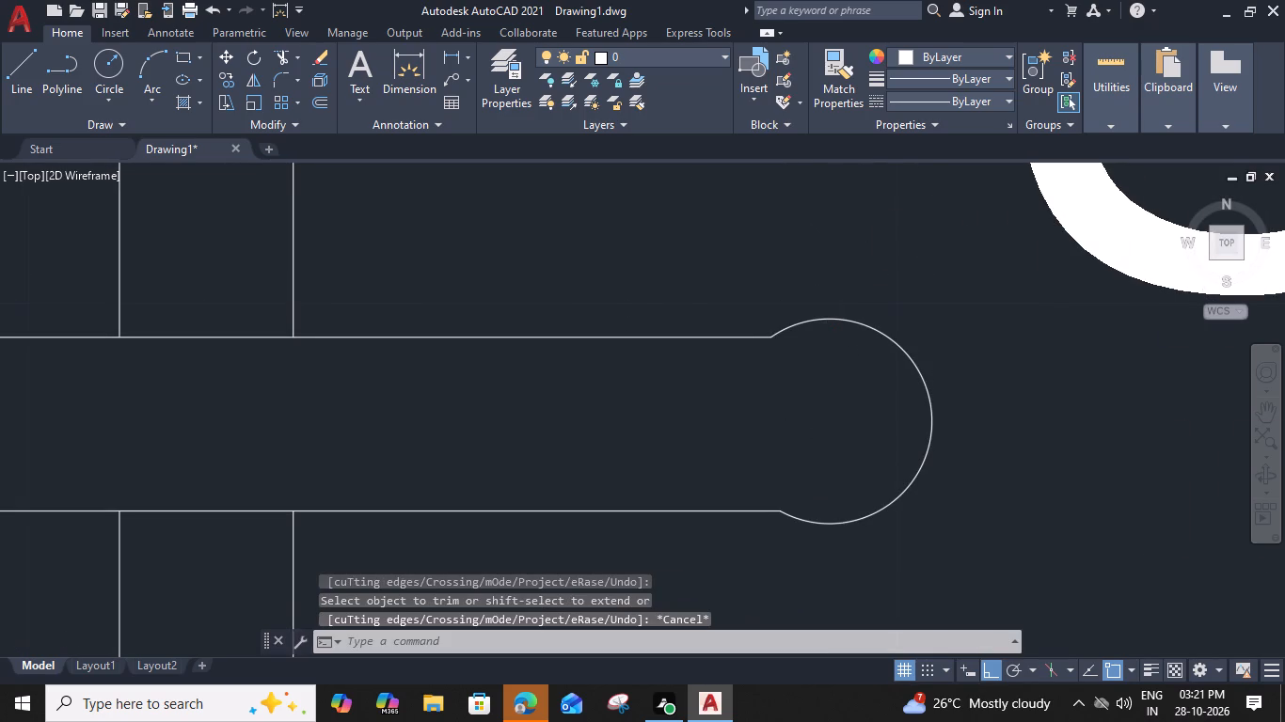
scroll(824, 353, "down", 2)
scroll(857, 473, "down", 1)
middle_click_drag(862, 492, 853, 324)
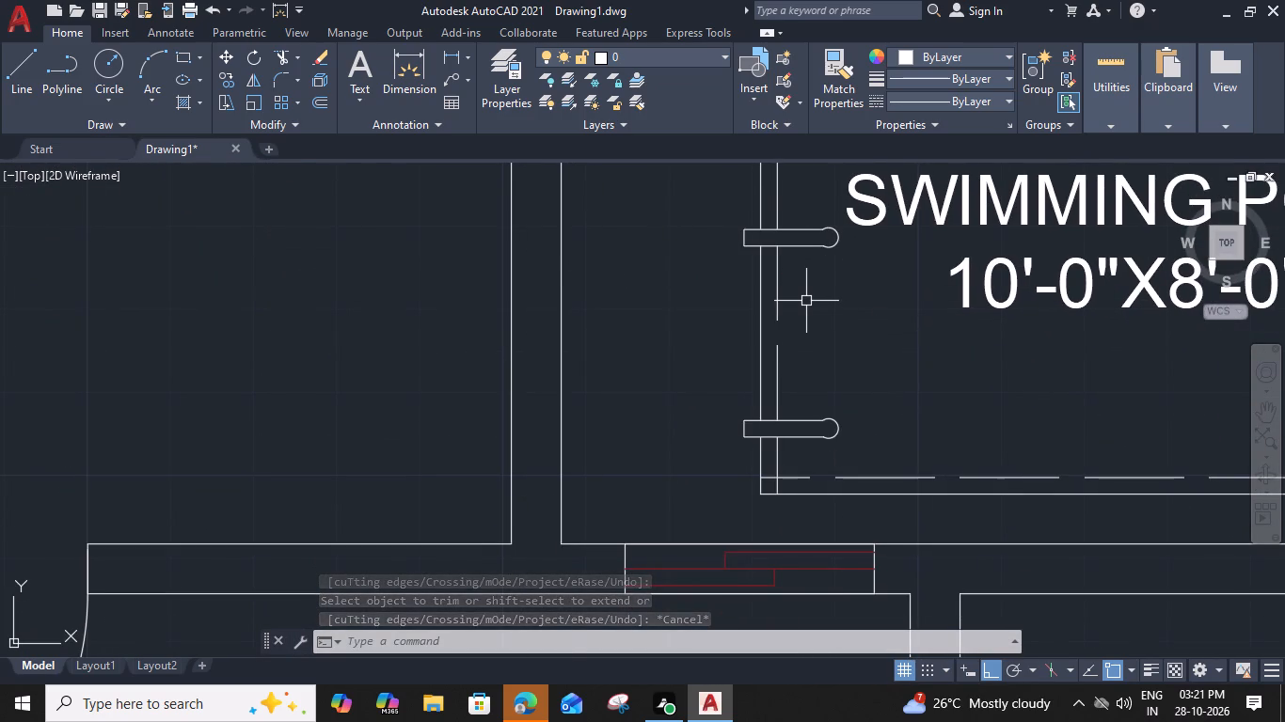
type("TR")
key("space")
left_click(747, 321)
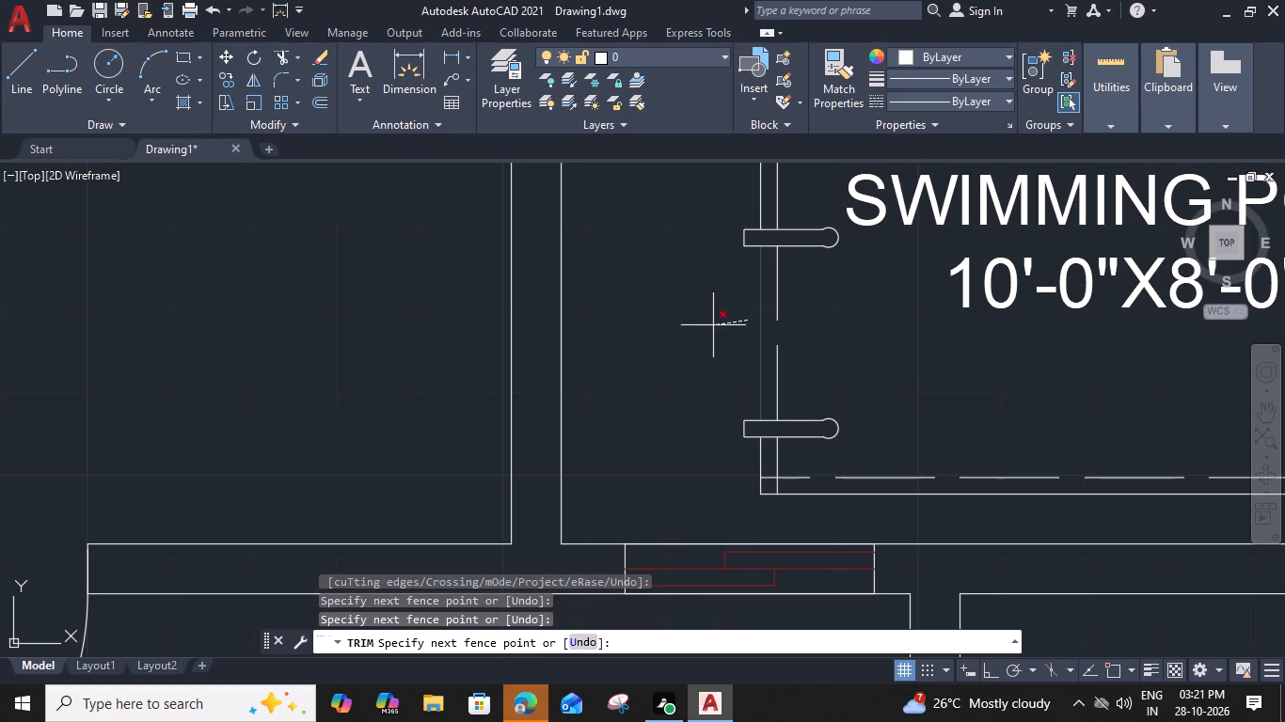
left_click(740, 318)
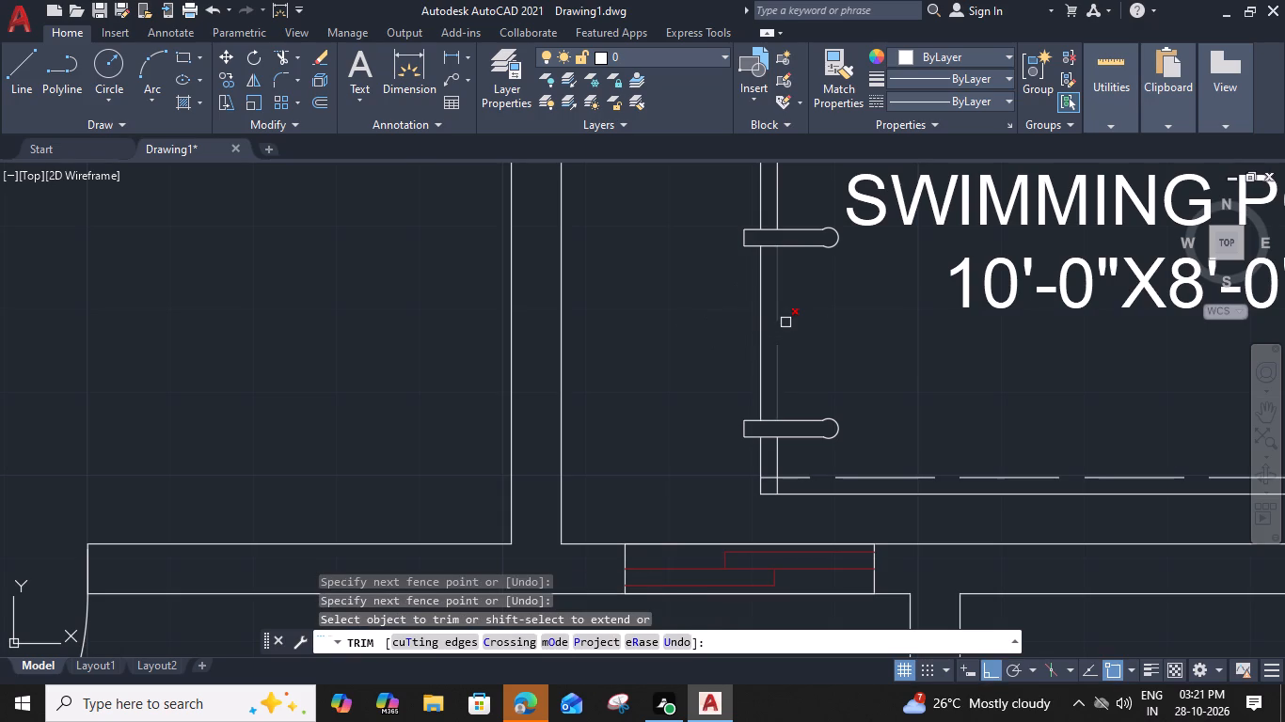
left_click(779, 315)
key("Escape")
Offset the pool's outer west line between the bars 9" to the east twice, making two successive parallel lines.
left_click(764, 314)
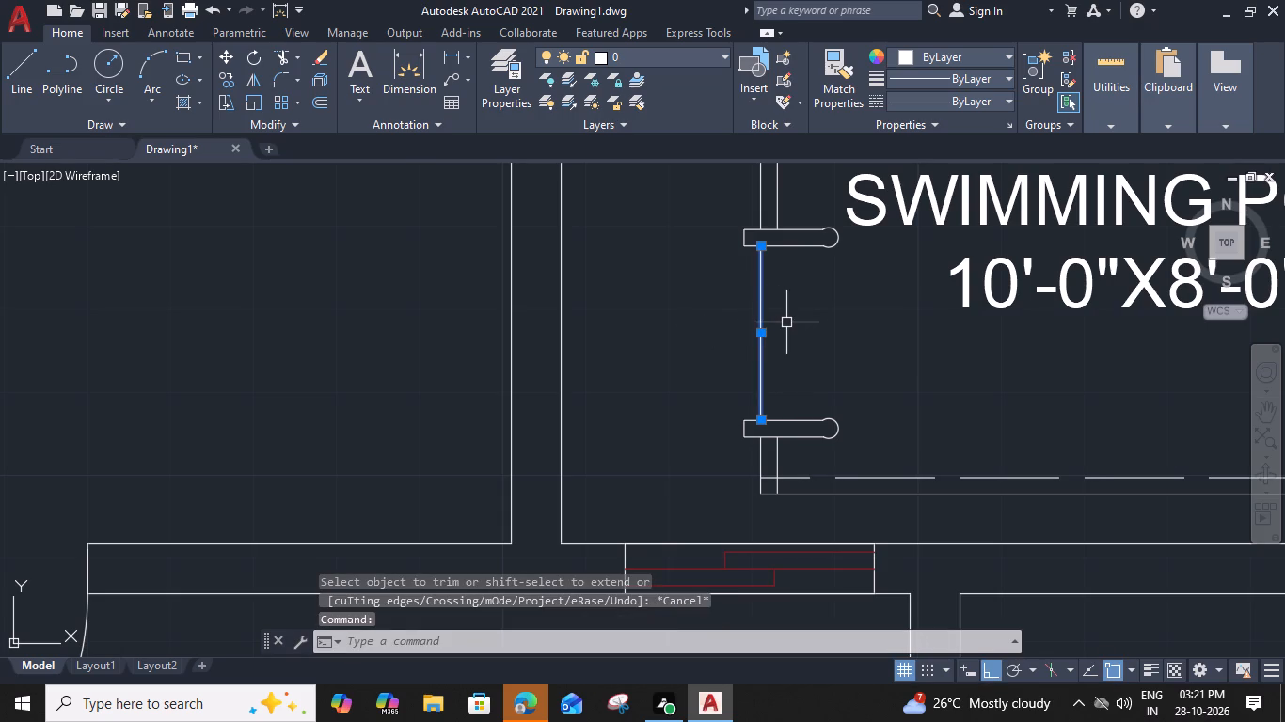
key("o")
key("space")
type("1")
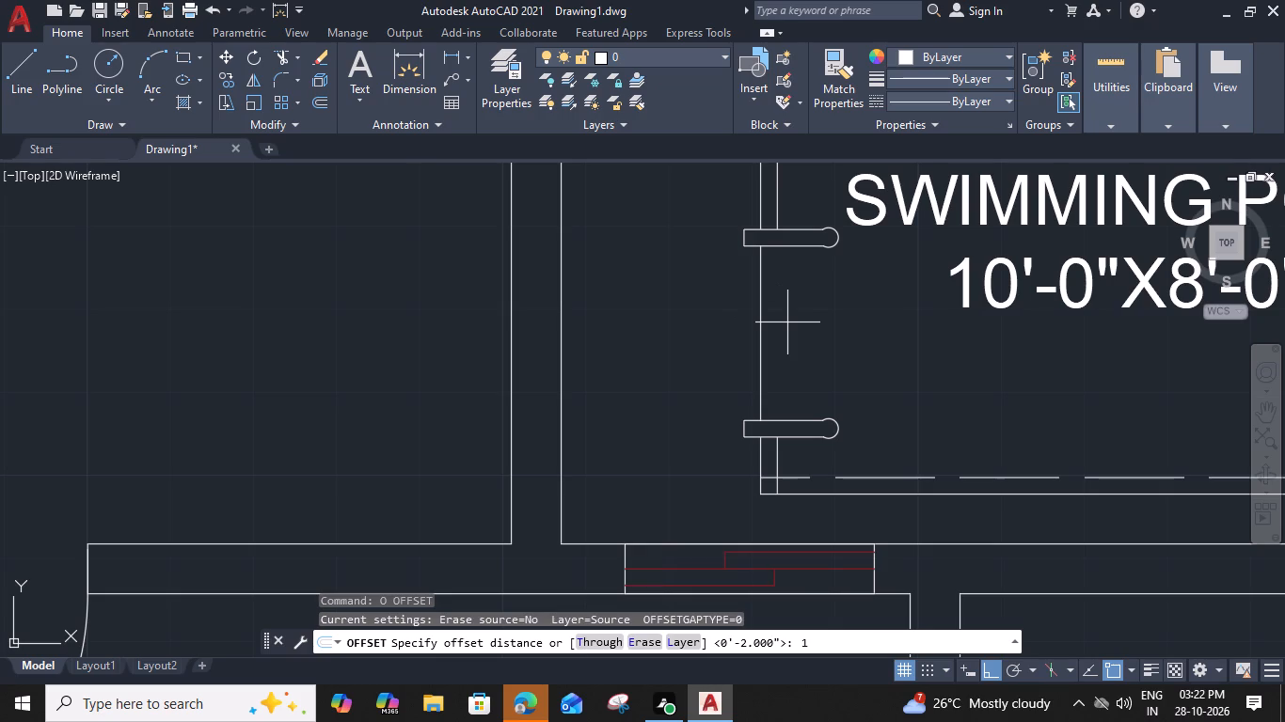
key("1")
key("BackSpace")
key("BackSpace")
type("9\"")
key("Return")
left_click(843, 334)
left_click(834, 328)
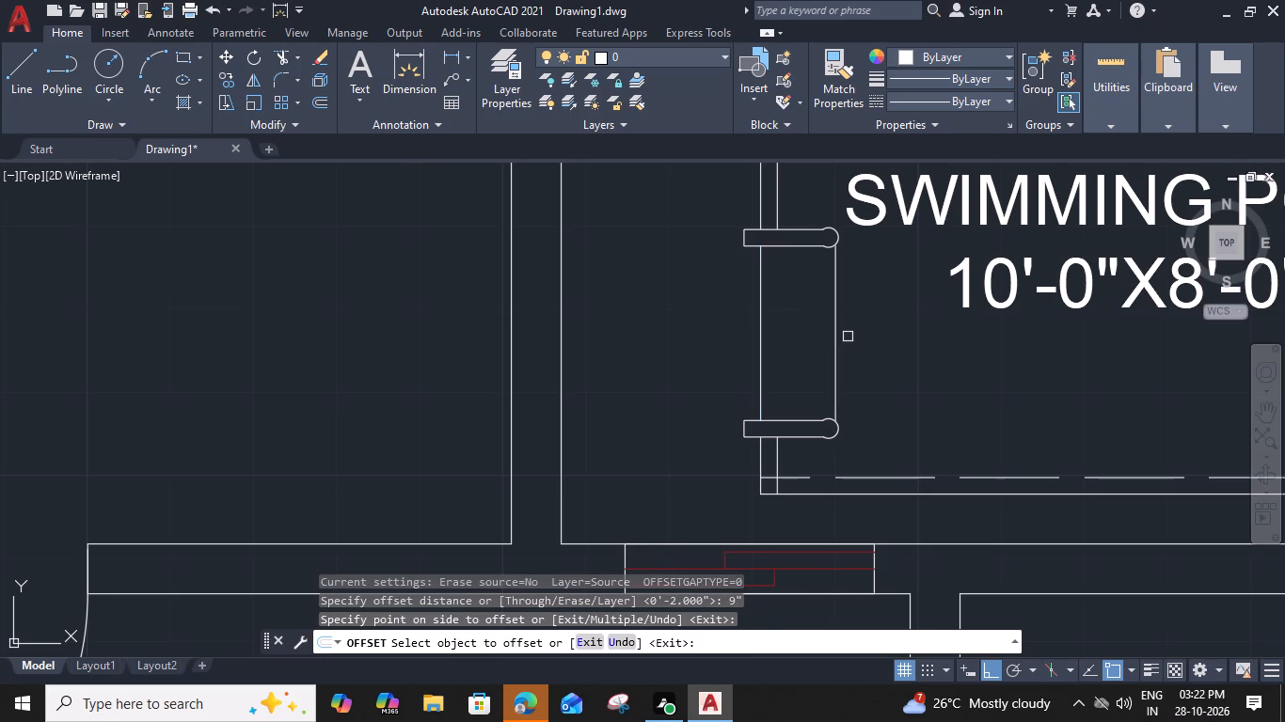
left_click(864, 348)
key("Escape")
Offset the pool's outer west line between the bars 0.6" to the east.
left_click(761, 316)
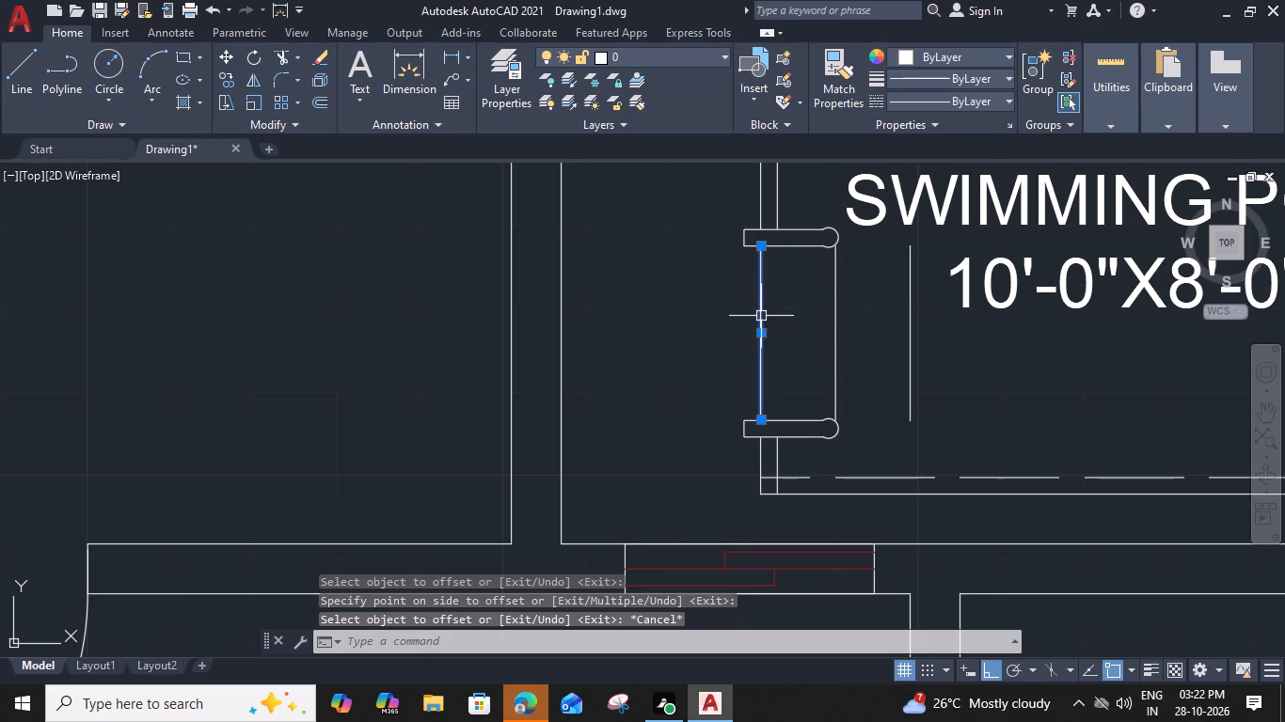
key("o")
key("space")
type("0.")
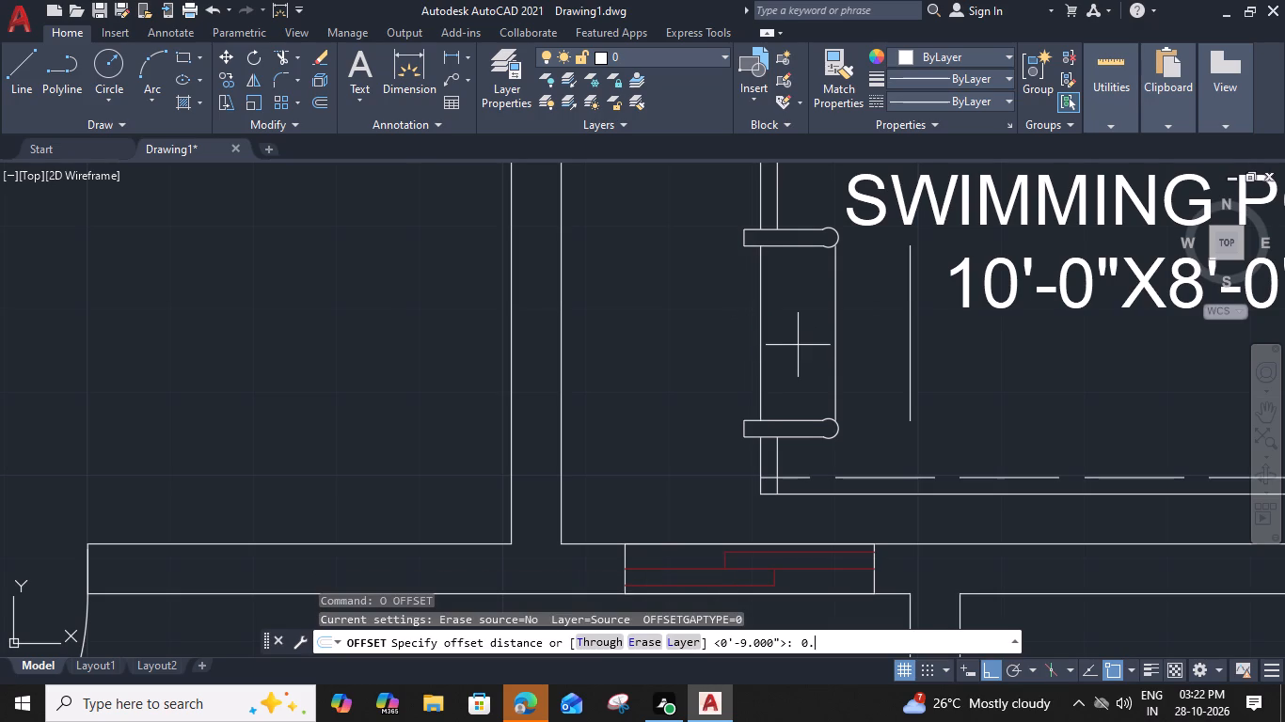
key("6")
key("shift+quotedbl")
key("Return")
left_click(814, 349)
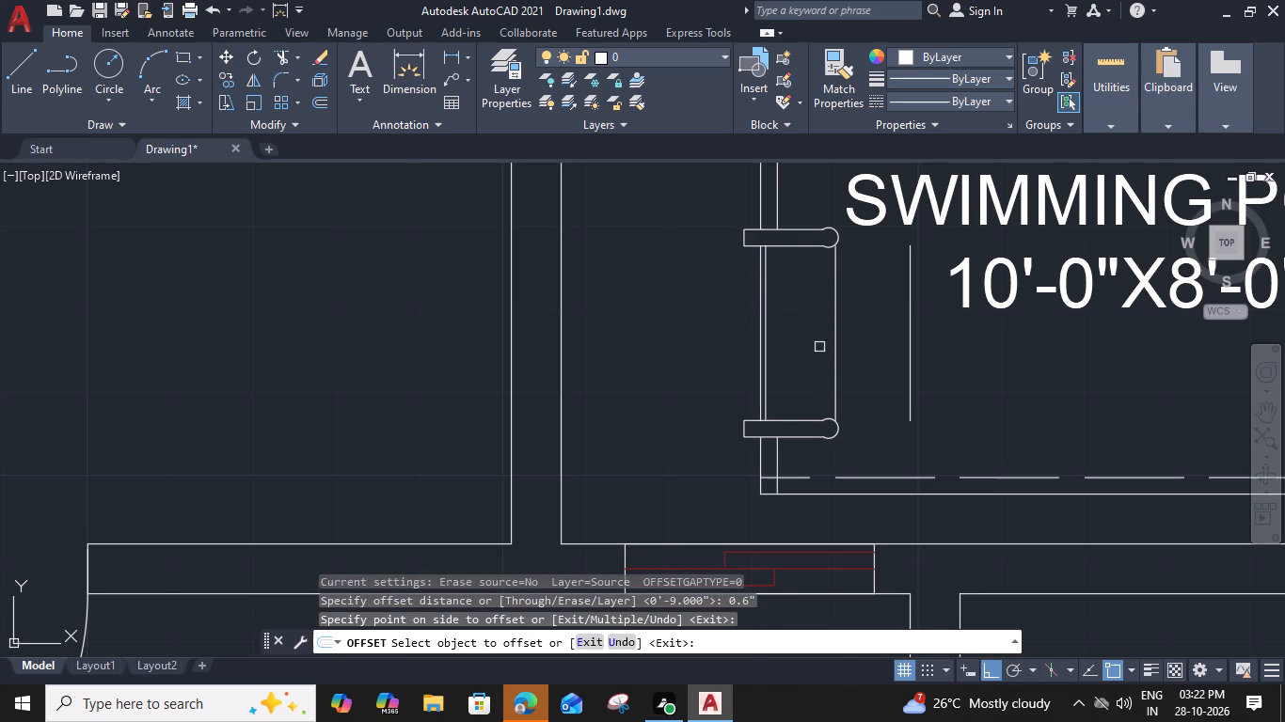
Offset the ladder's two eastern step lines 0.6" to the east.
left_click(835, 336)
left_click(862, 347)
left_click(913, 357)
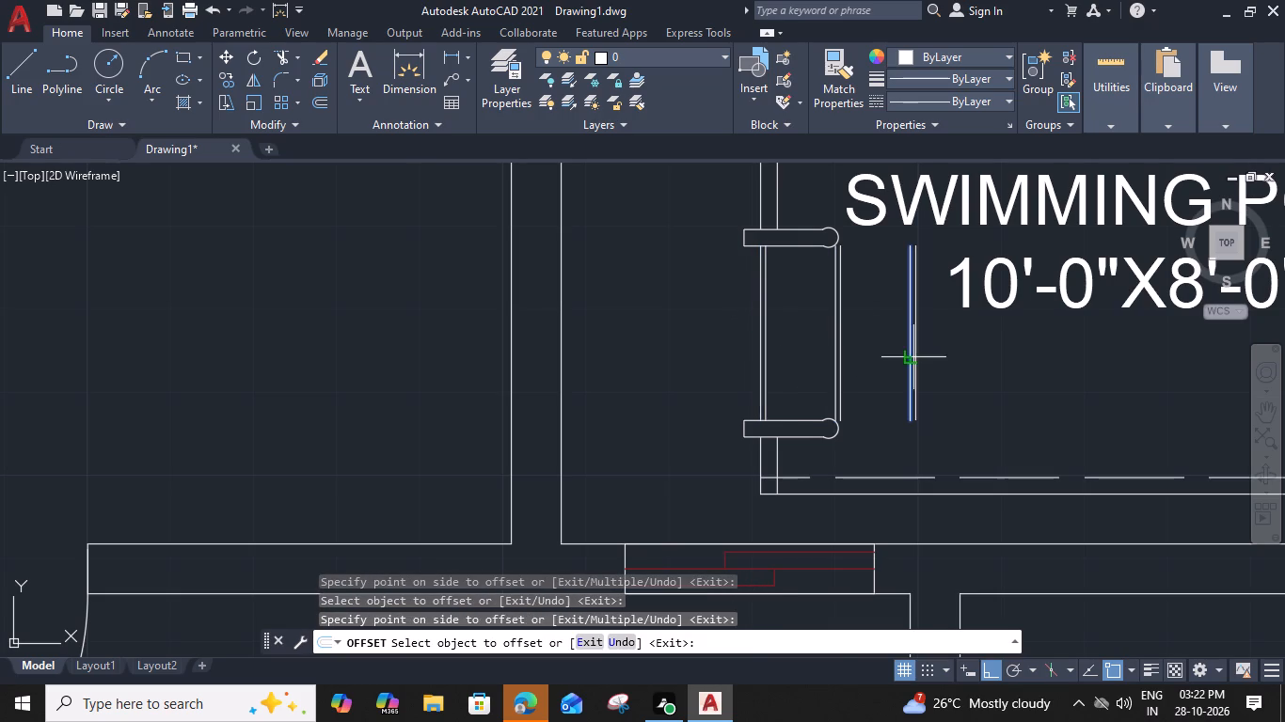
left_click(935, 365)
key("Escape")
Change the three 0.6" offset lines of the pool ladder to the dashed ACAD linetype.
scroll(770, 241, "up", 2)
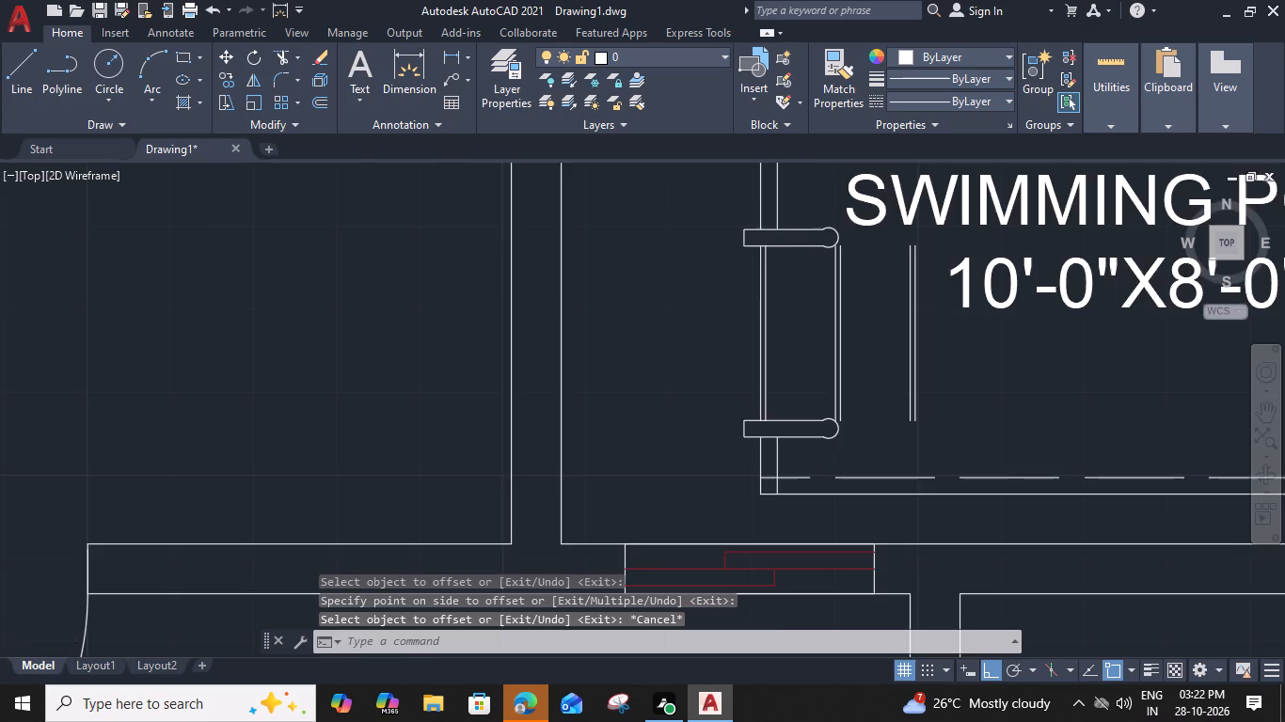
left_click(758, 276)
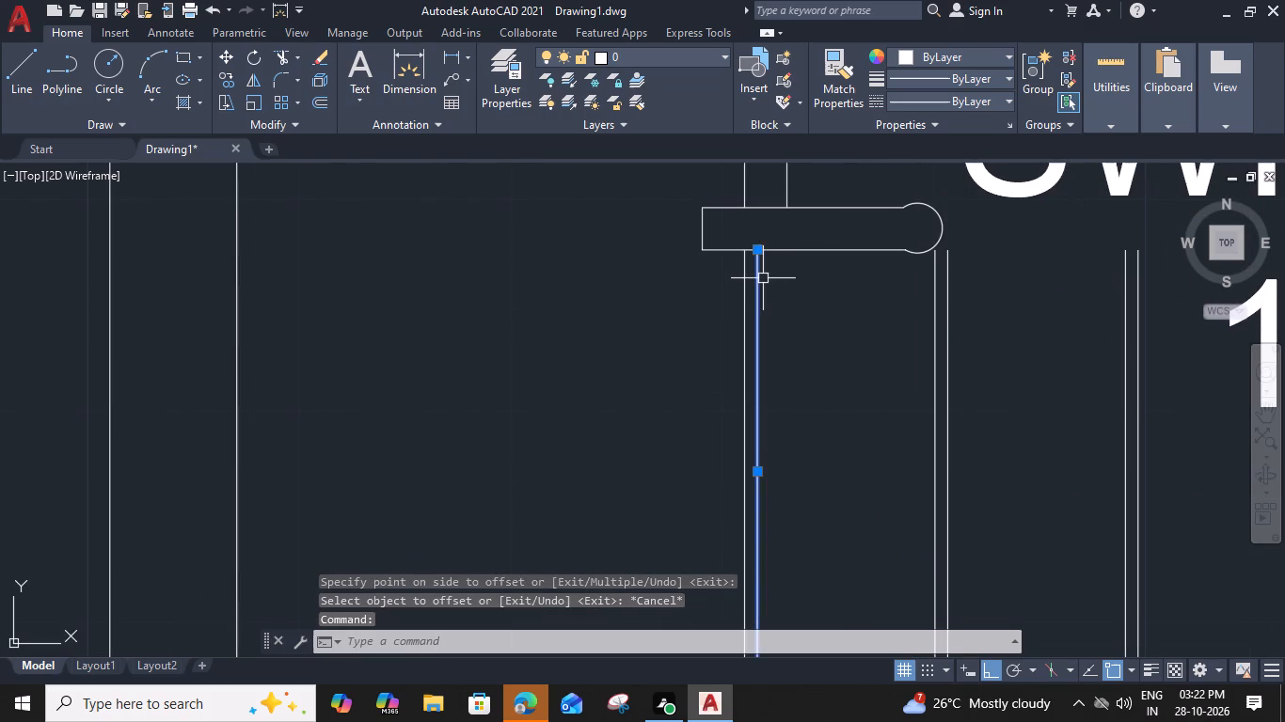
left_click(949, 312, "shift")
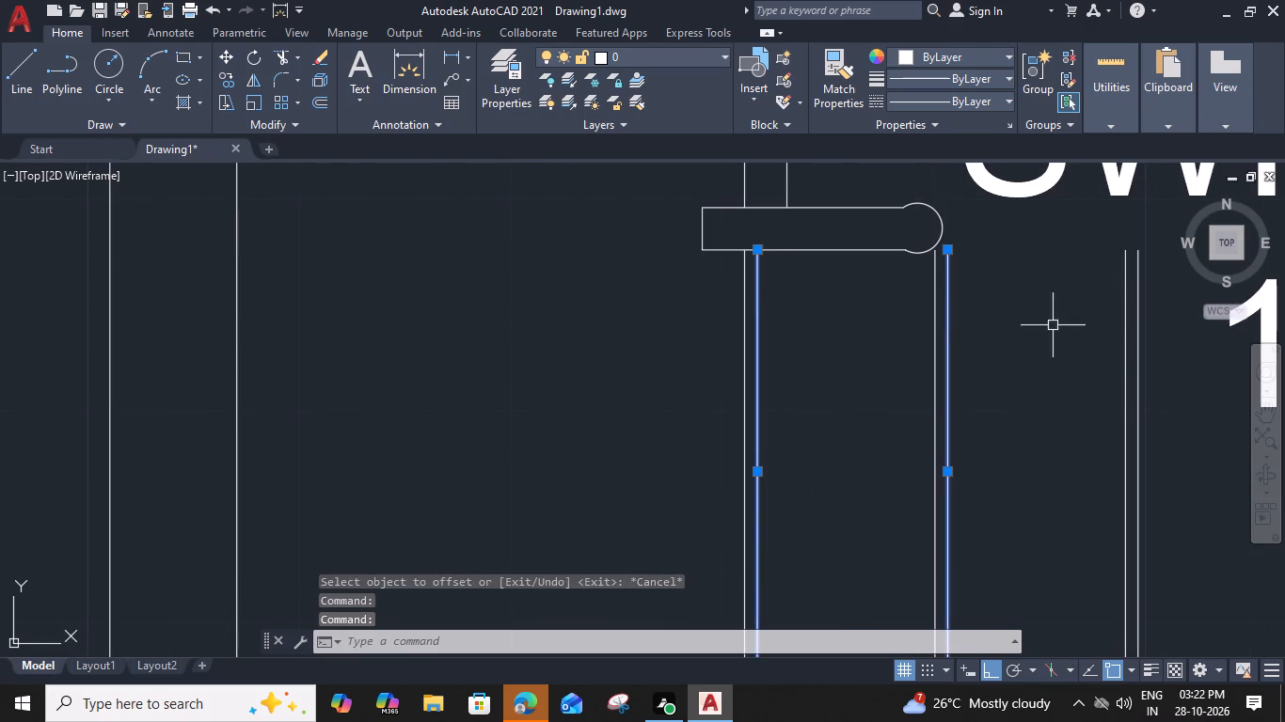
left_click(1134, 329, "shift")
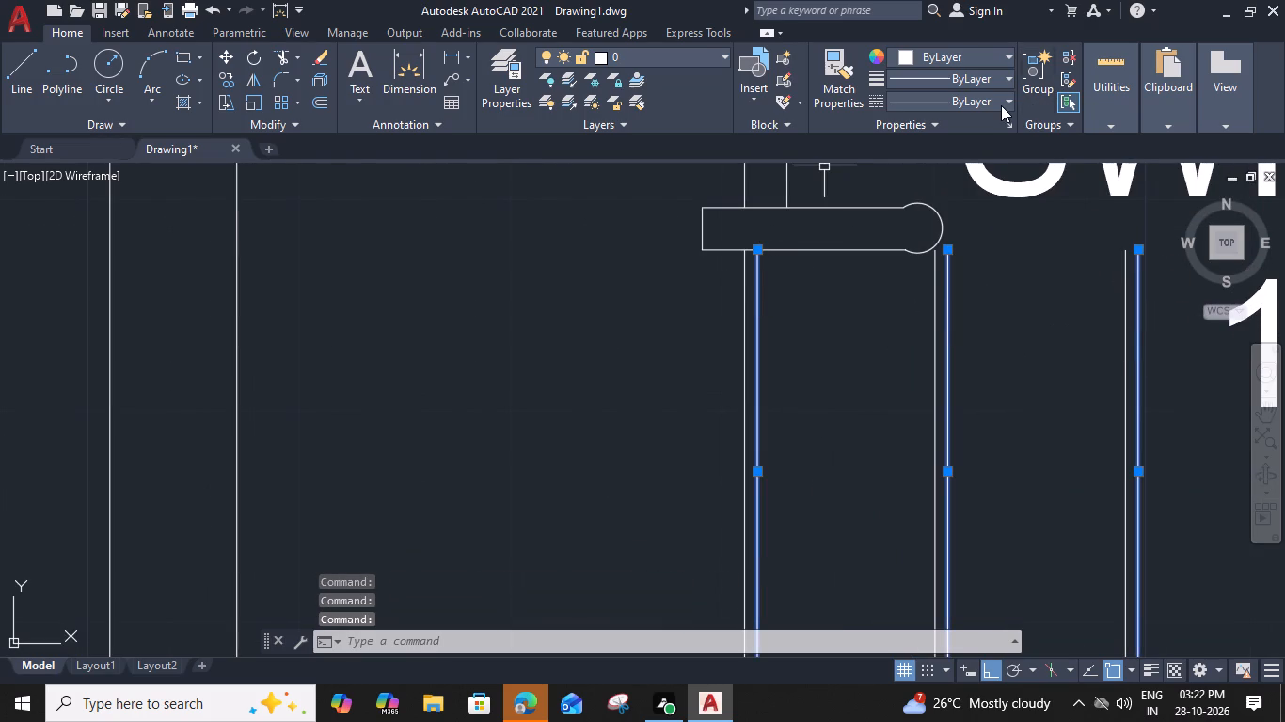
left_click(997, 104)
left_click(941, 167)
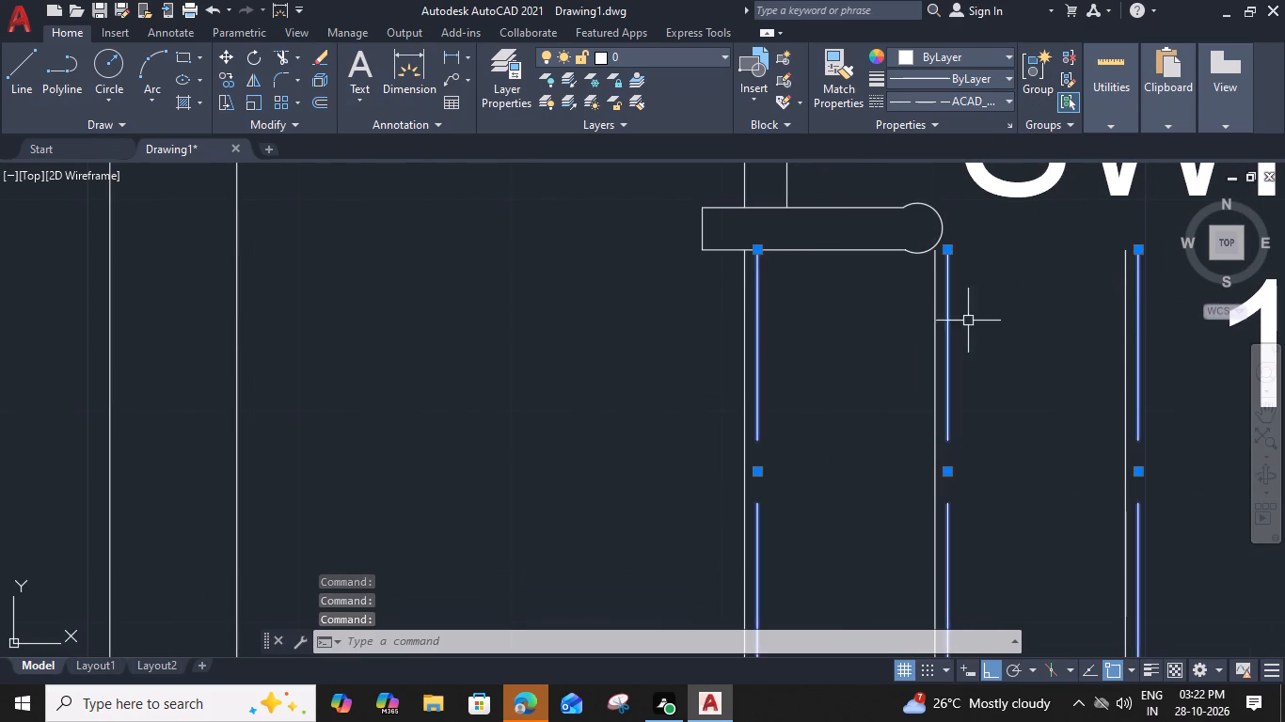
scroll(968, 321, "down", 1)
middle_click_drag(958, 333, 870, 296)
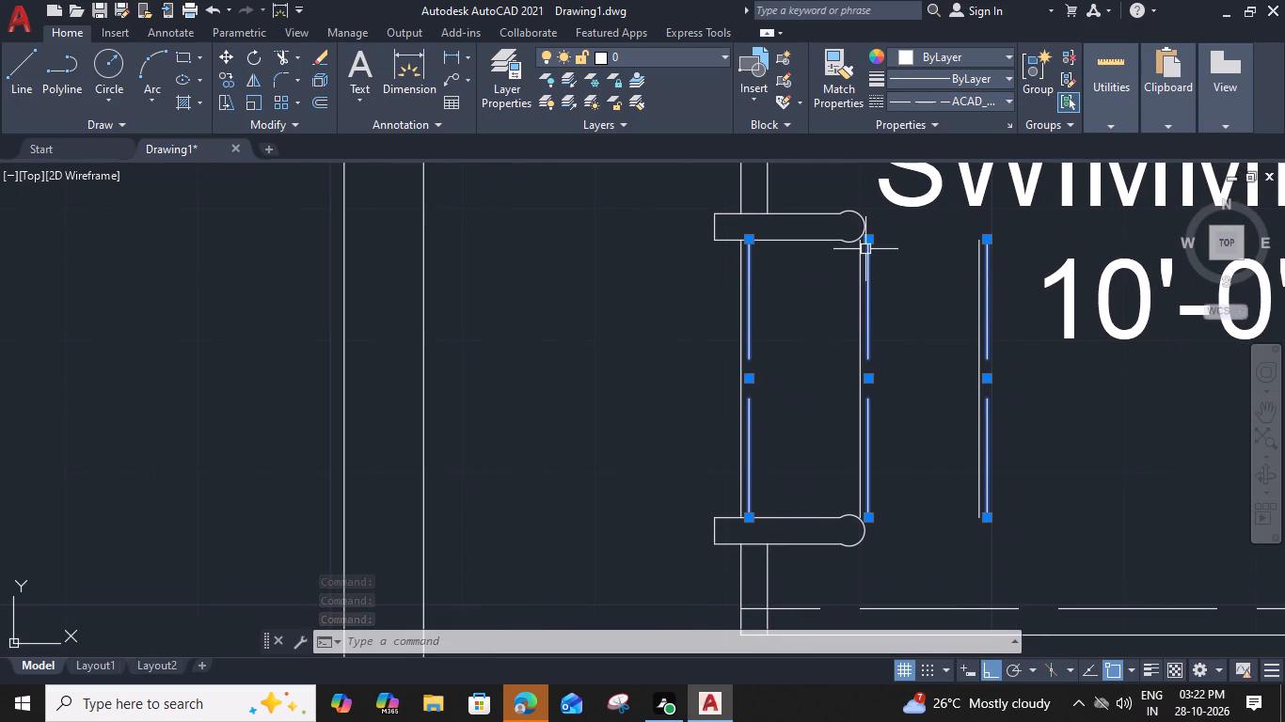
key("Escape")
key("Escape")
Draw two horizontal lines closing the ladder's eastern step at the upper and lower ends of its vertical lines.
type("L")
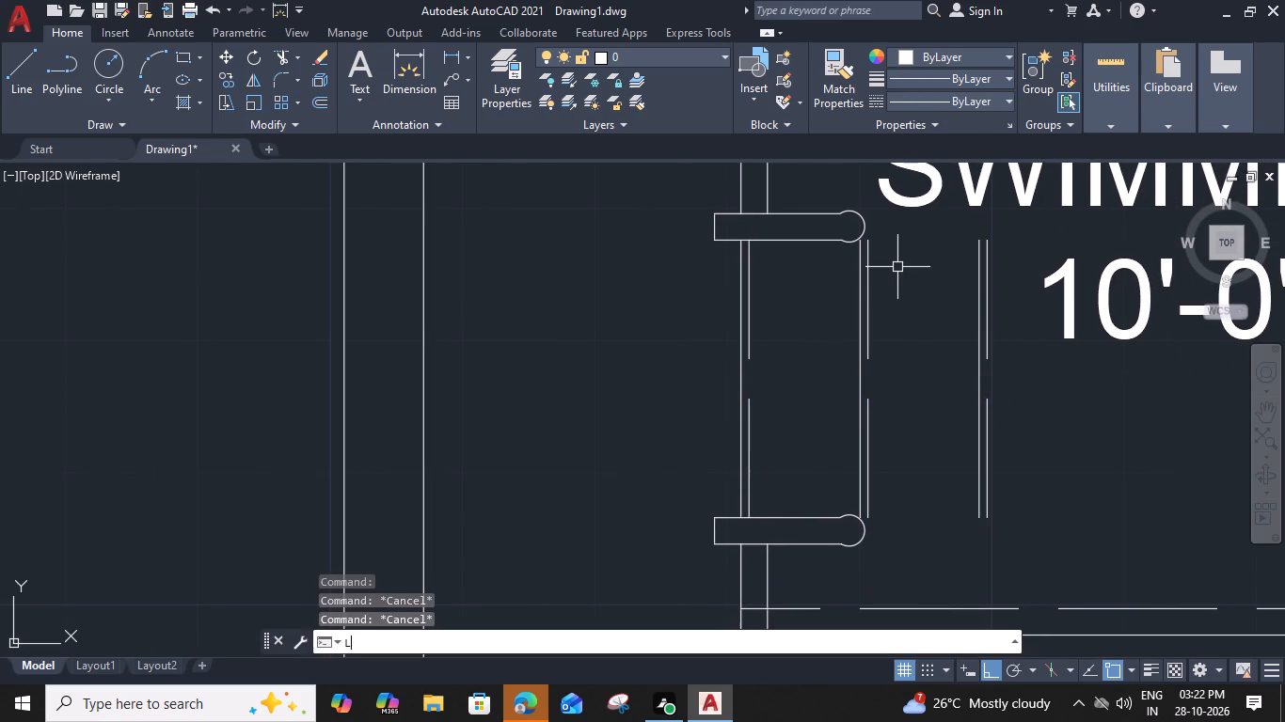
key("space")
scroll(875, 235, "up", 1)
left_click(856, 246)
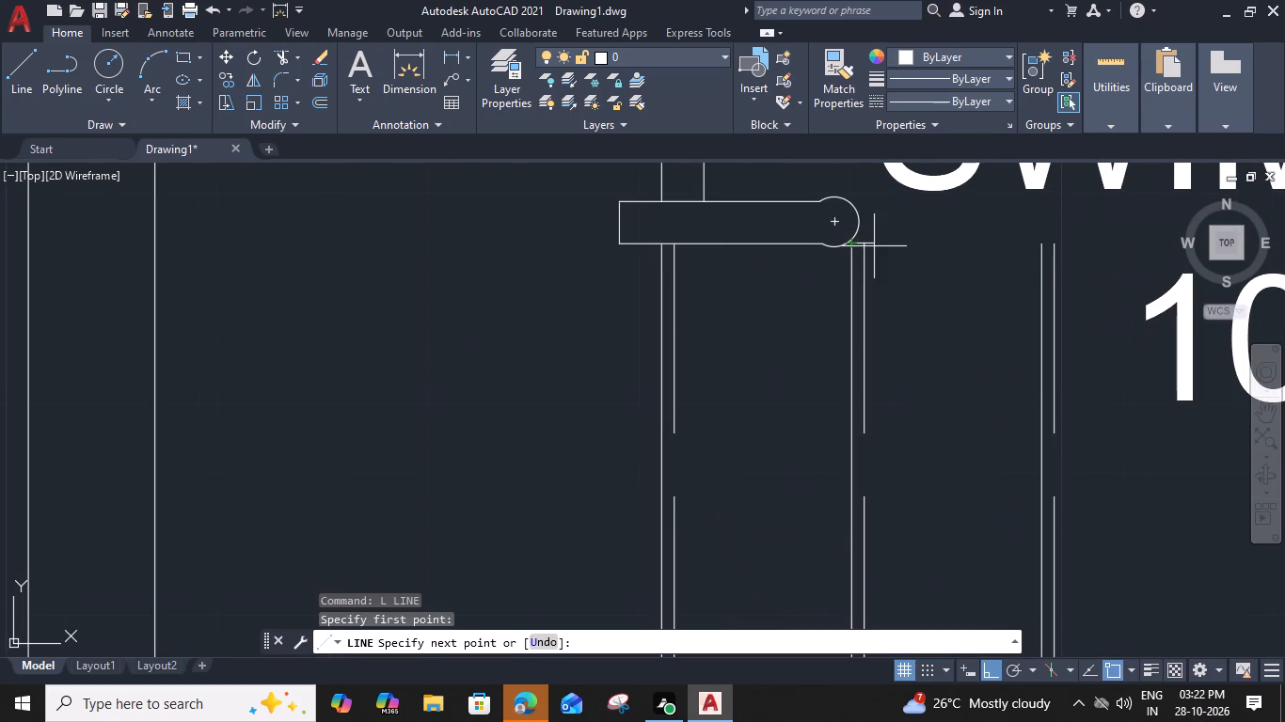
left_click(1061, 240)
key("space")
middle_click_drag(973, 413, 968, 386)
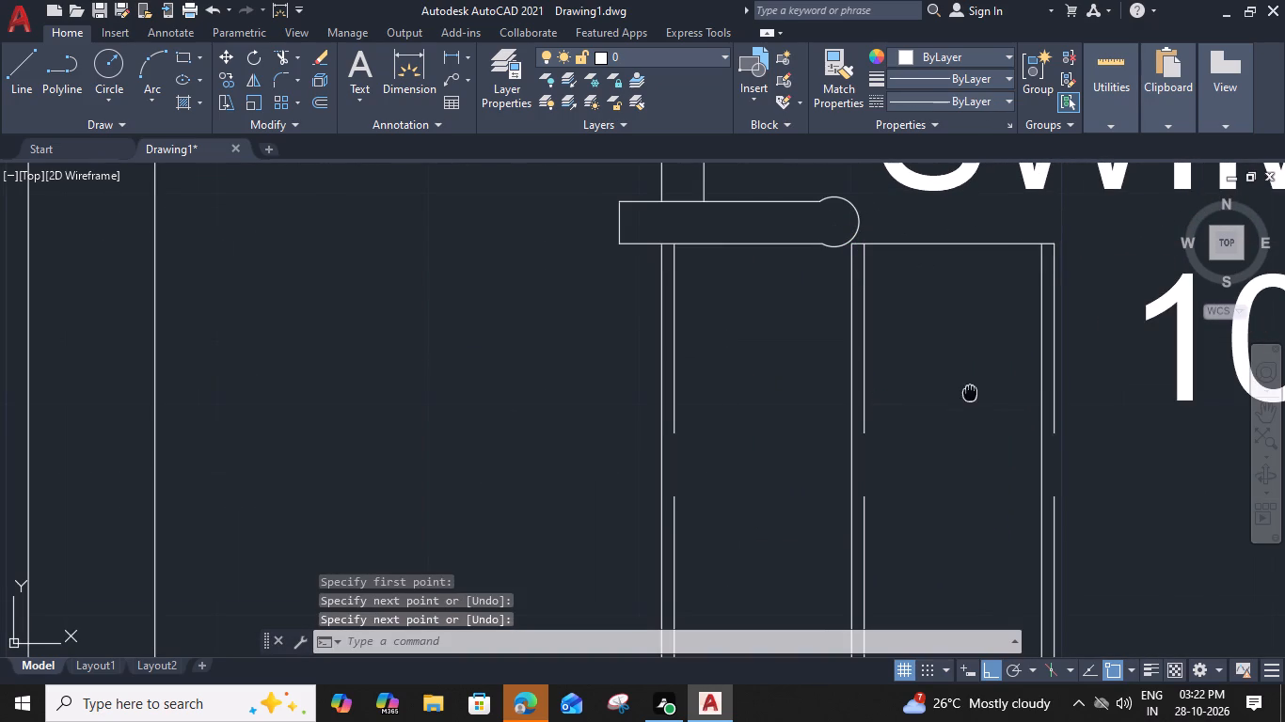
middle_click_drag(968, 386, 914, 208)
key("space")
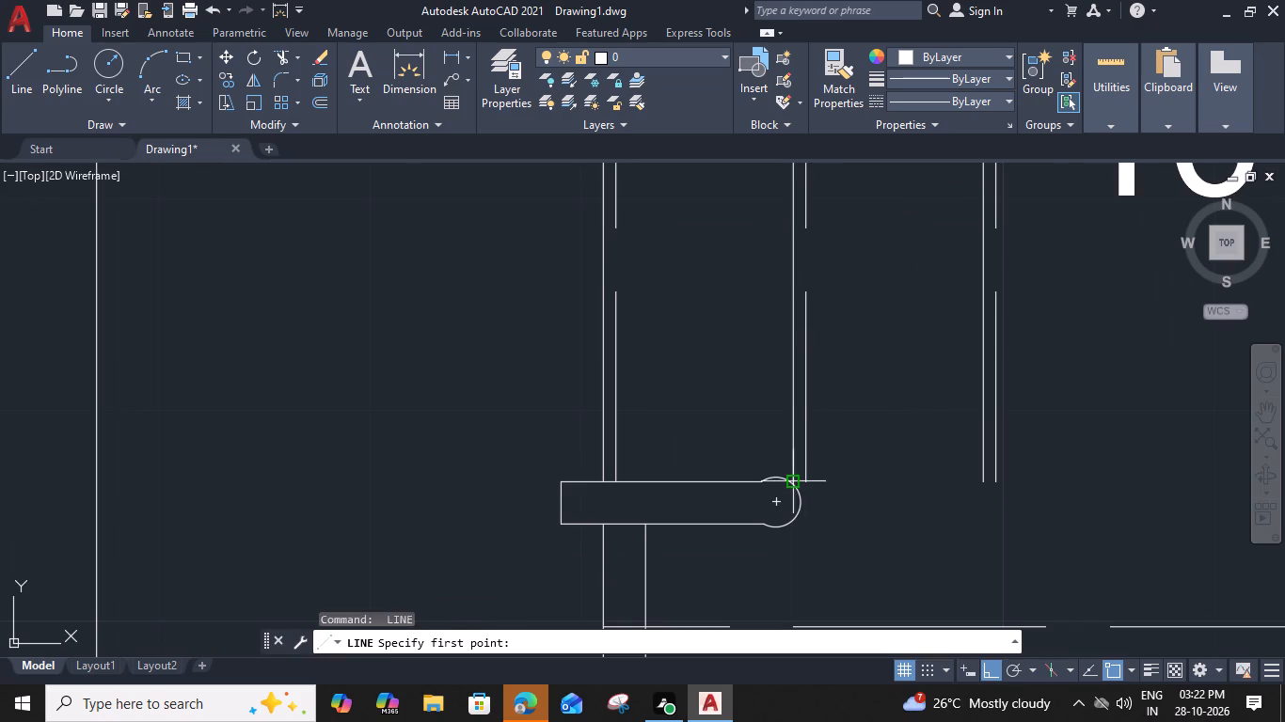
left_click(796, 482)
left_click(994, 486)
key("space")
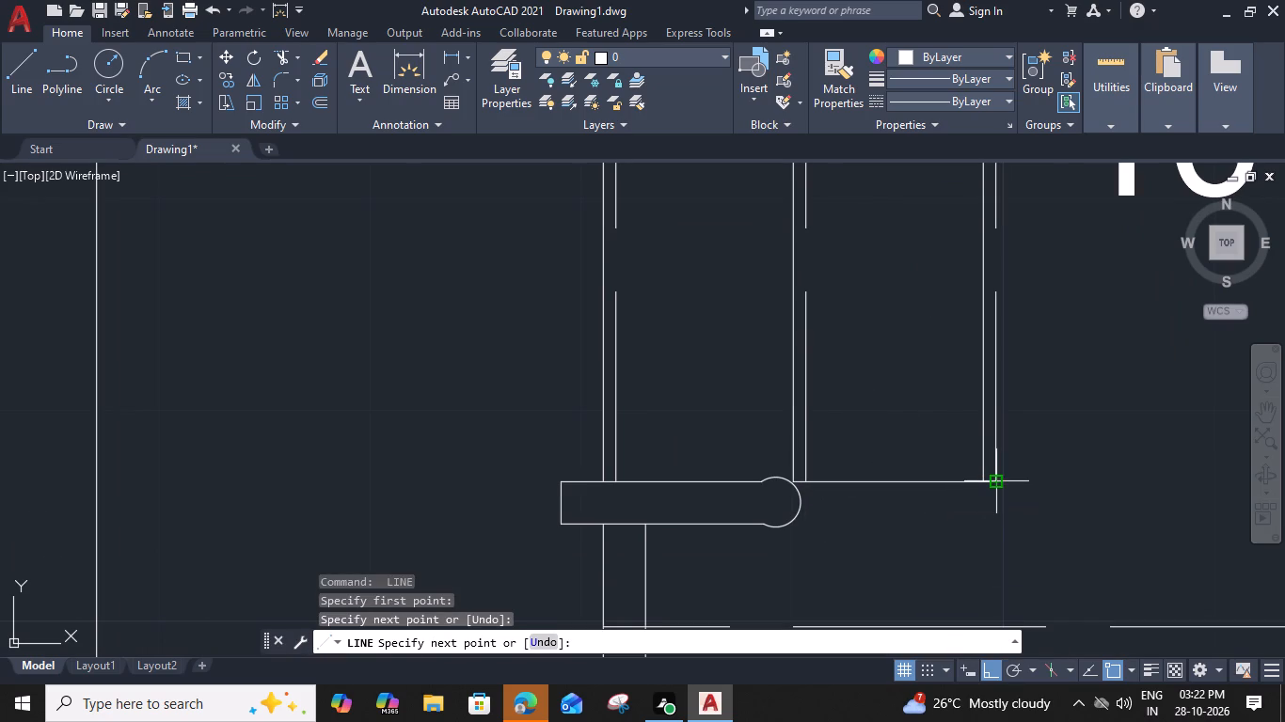
Move the SWIMMING POOL label with its size text slightly north inside the pool.
scroll(860, 435, "down", 1)
middle_click_drag(859, 421, 896, 468)
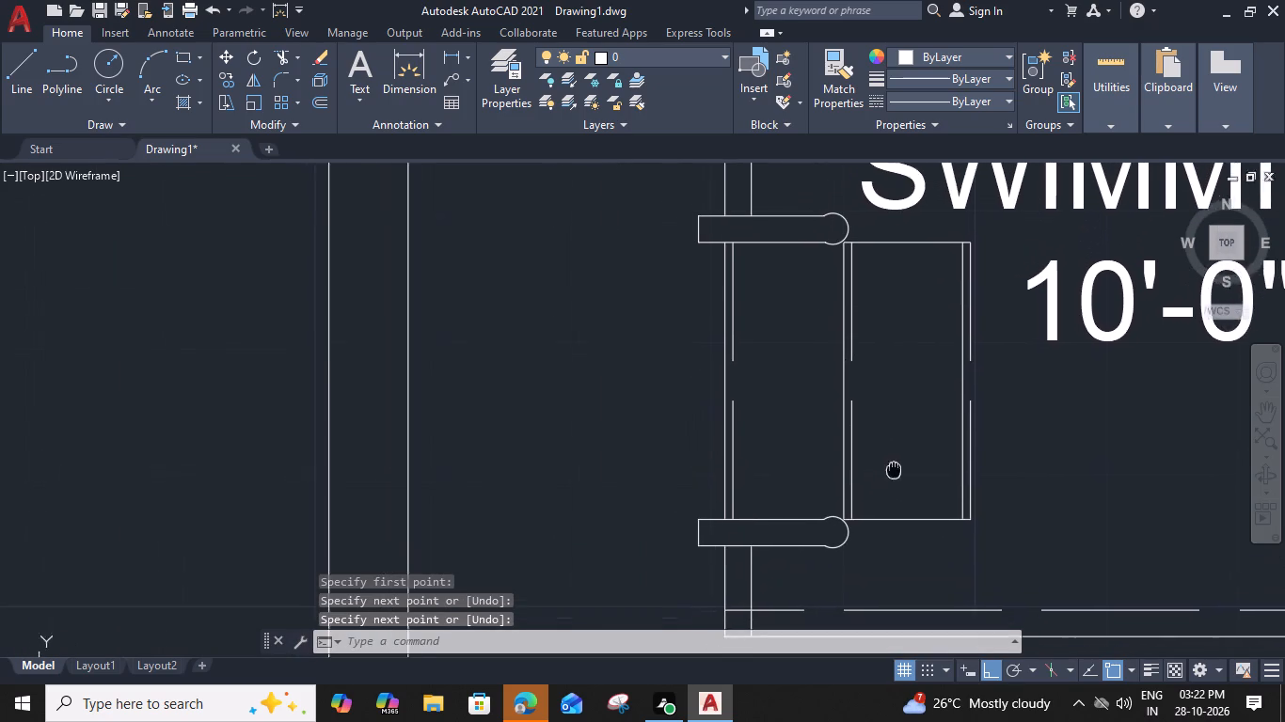
middle_click_drag(896, 468, 905, 458)
scroll(830, 394, "down", 3)
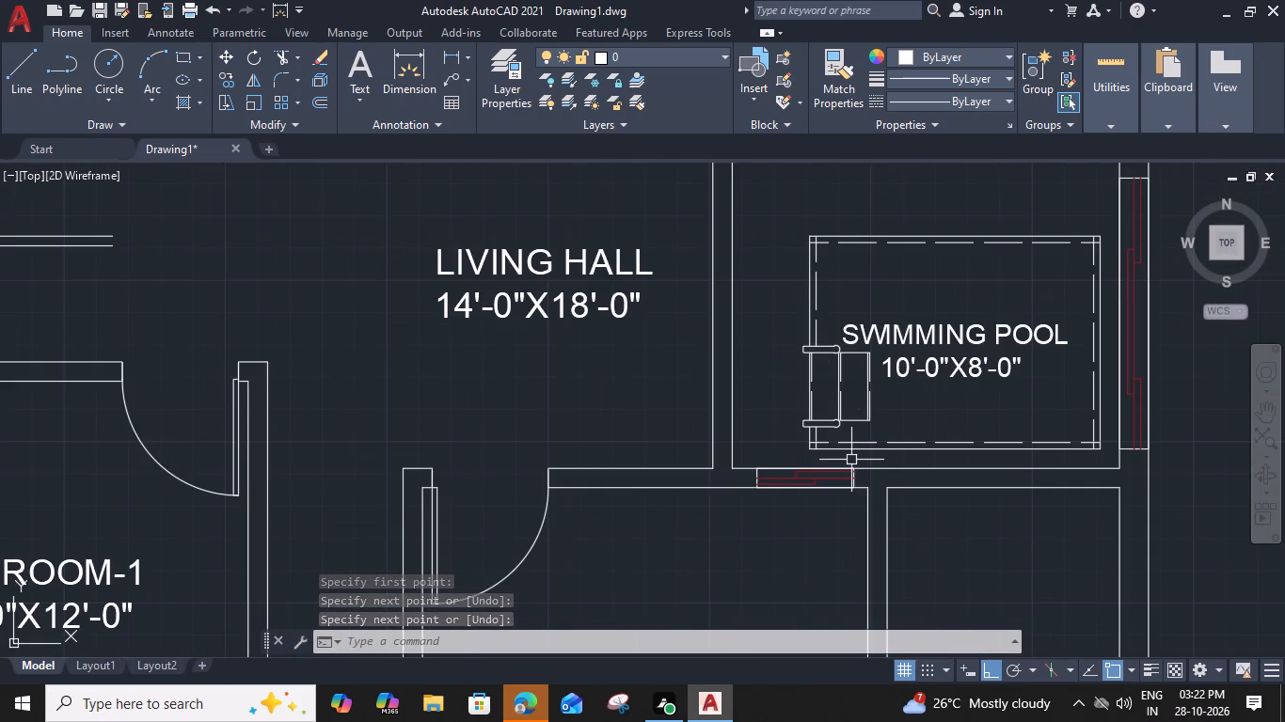
left_click(1036, 335)
type("M")
key("space")
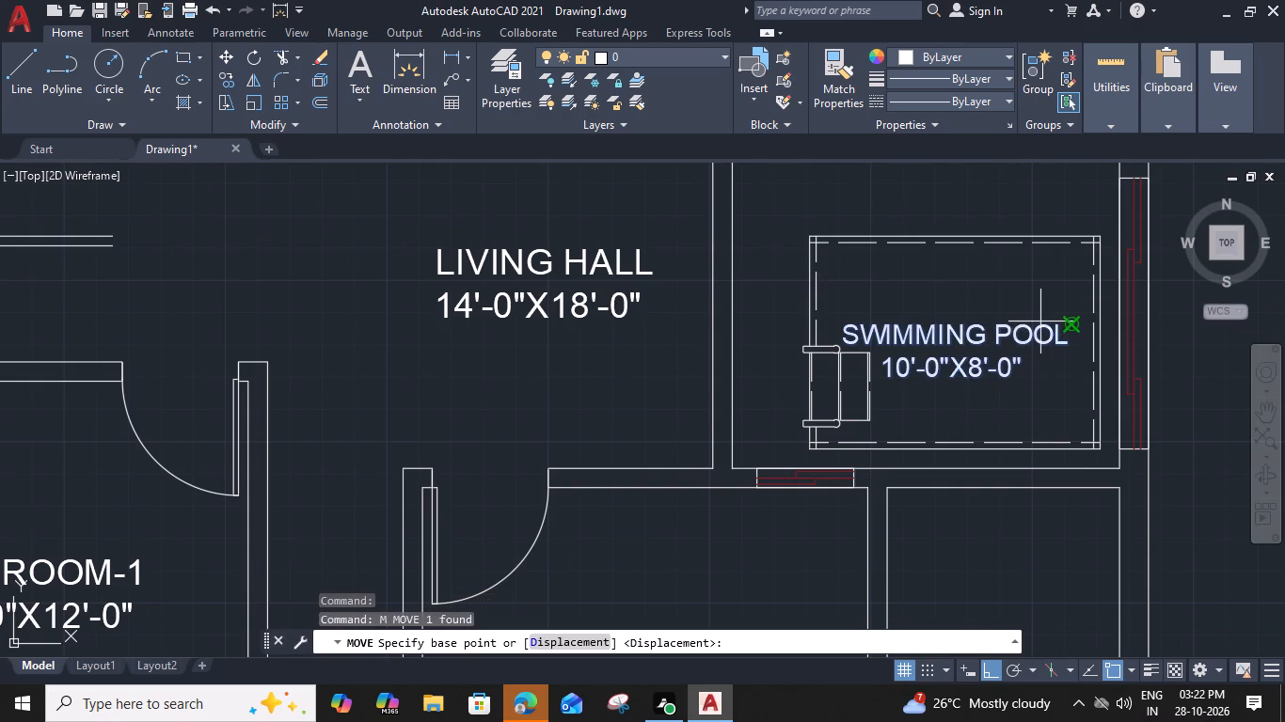
left_click(1071, 327)
left_click(1073, 306)
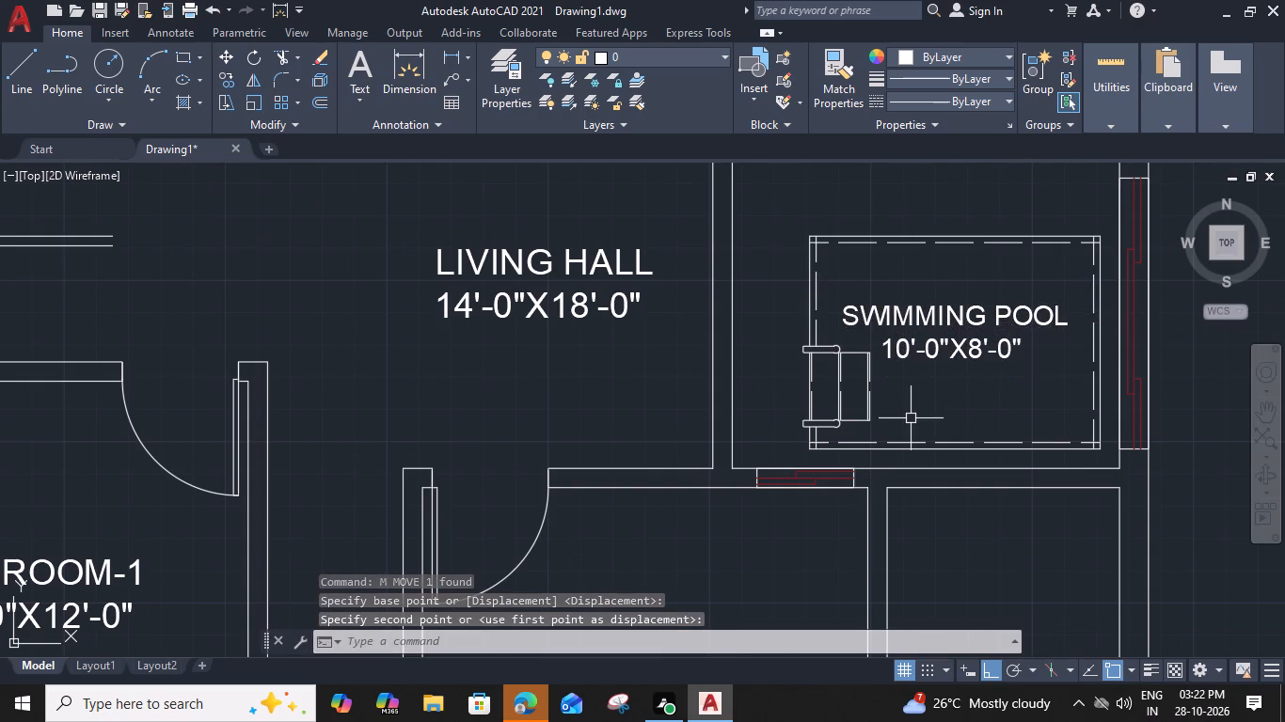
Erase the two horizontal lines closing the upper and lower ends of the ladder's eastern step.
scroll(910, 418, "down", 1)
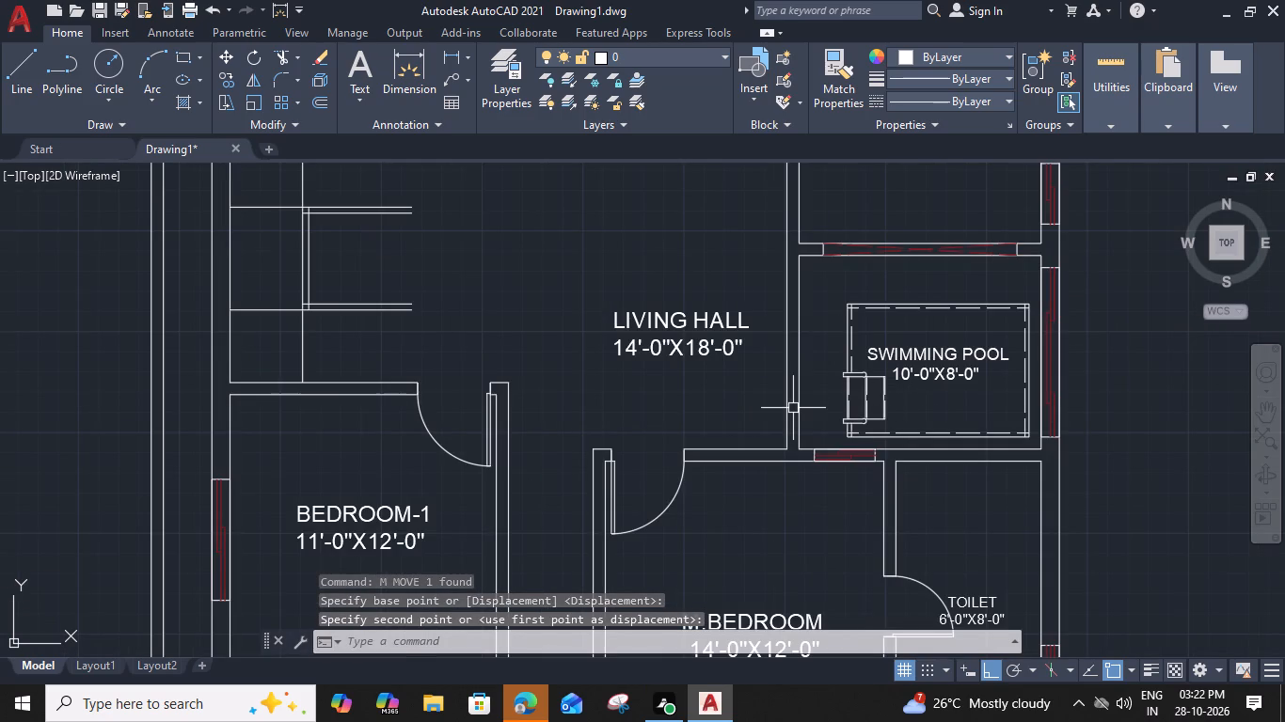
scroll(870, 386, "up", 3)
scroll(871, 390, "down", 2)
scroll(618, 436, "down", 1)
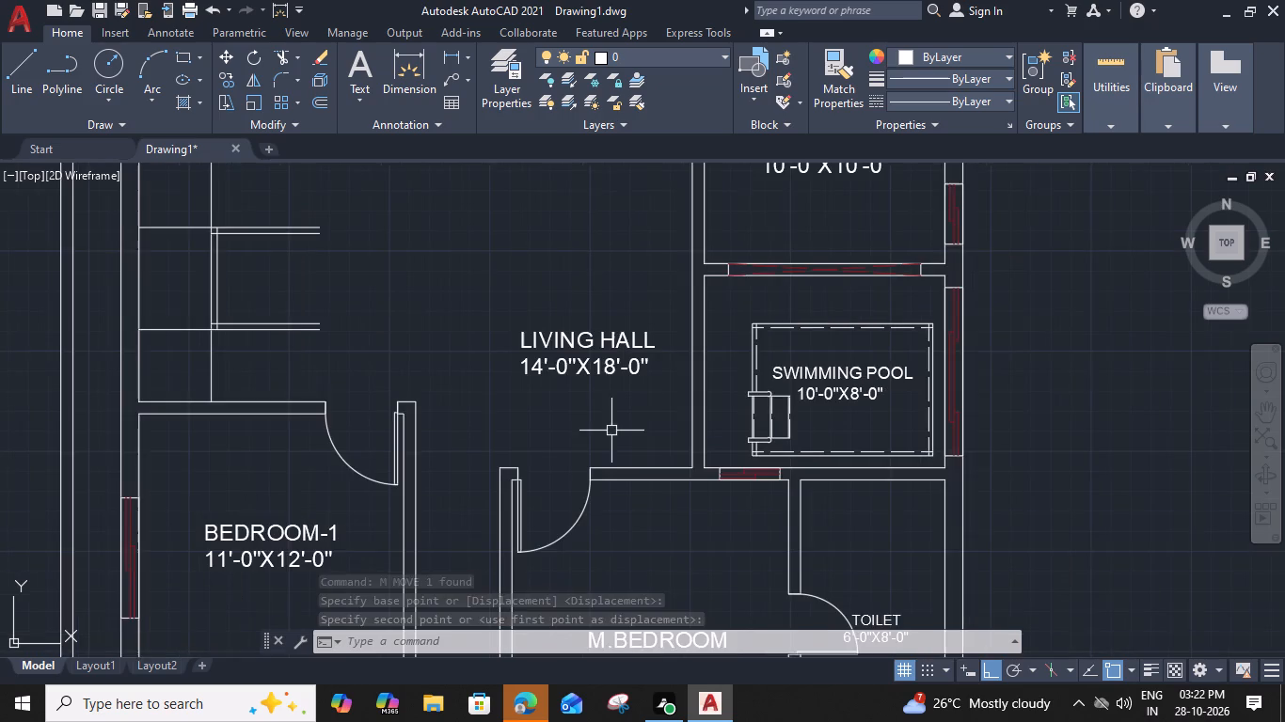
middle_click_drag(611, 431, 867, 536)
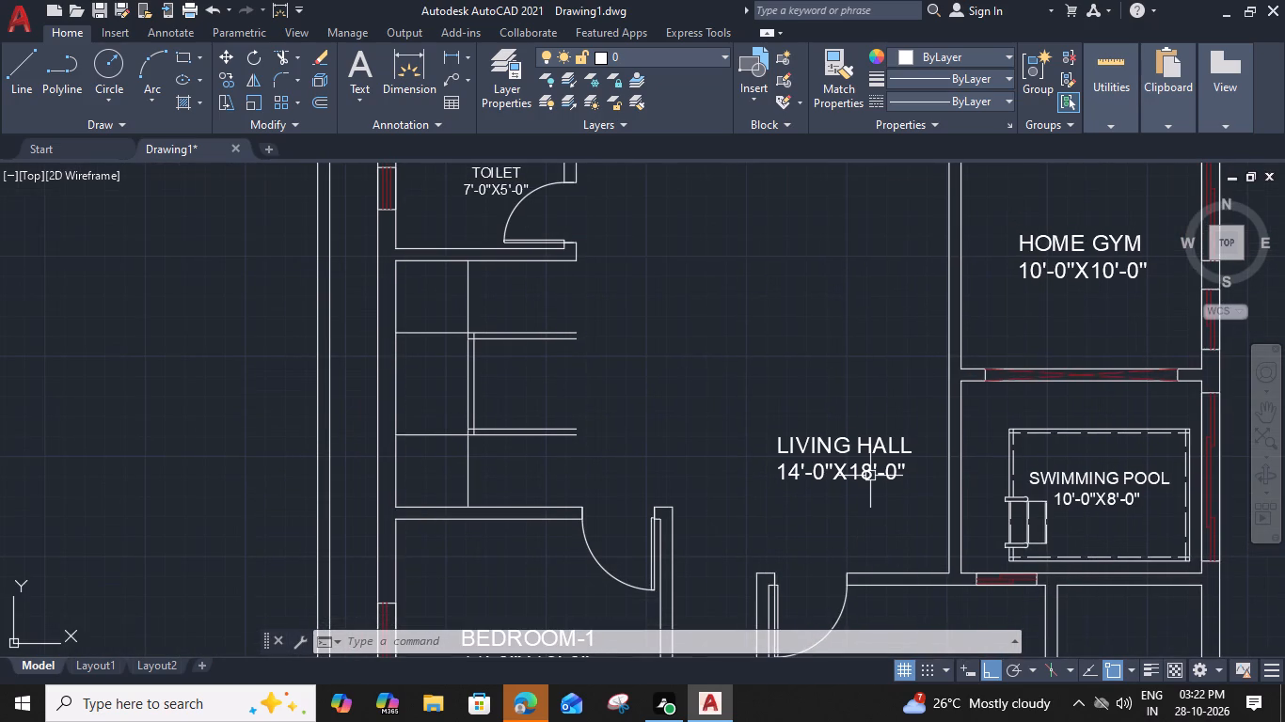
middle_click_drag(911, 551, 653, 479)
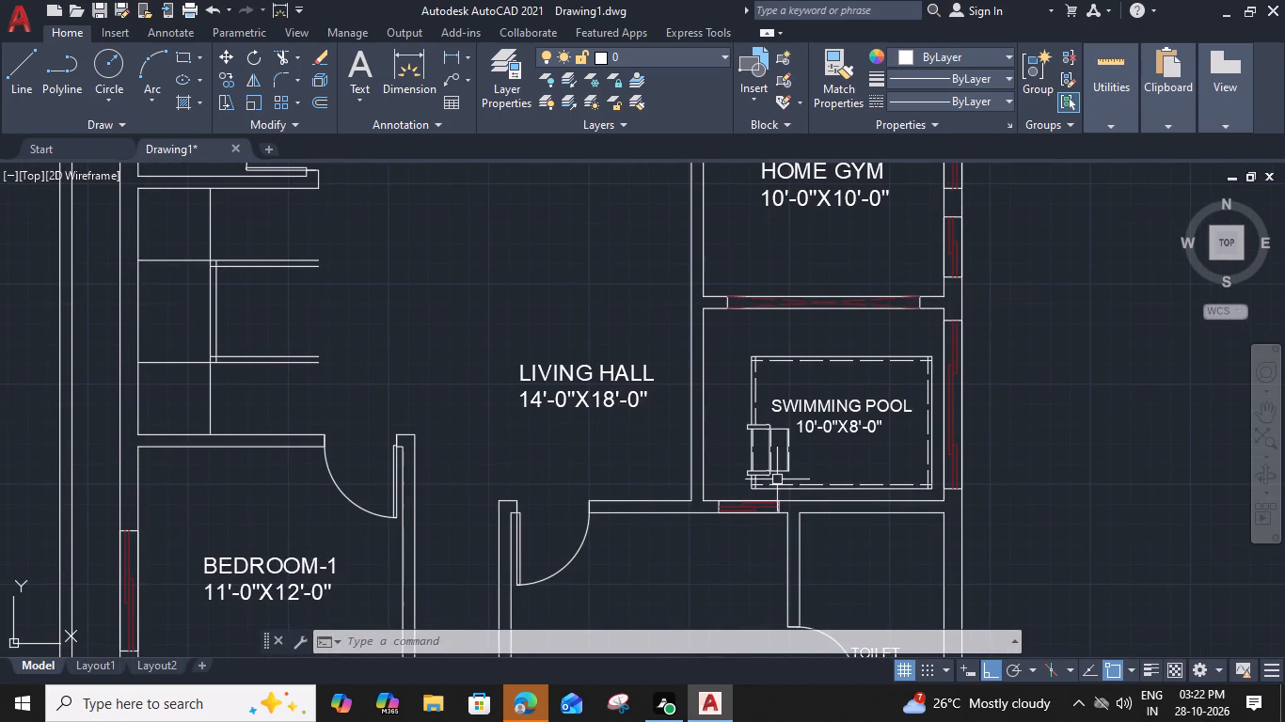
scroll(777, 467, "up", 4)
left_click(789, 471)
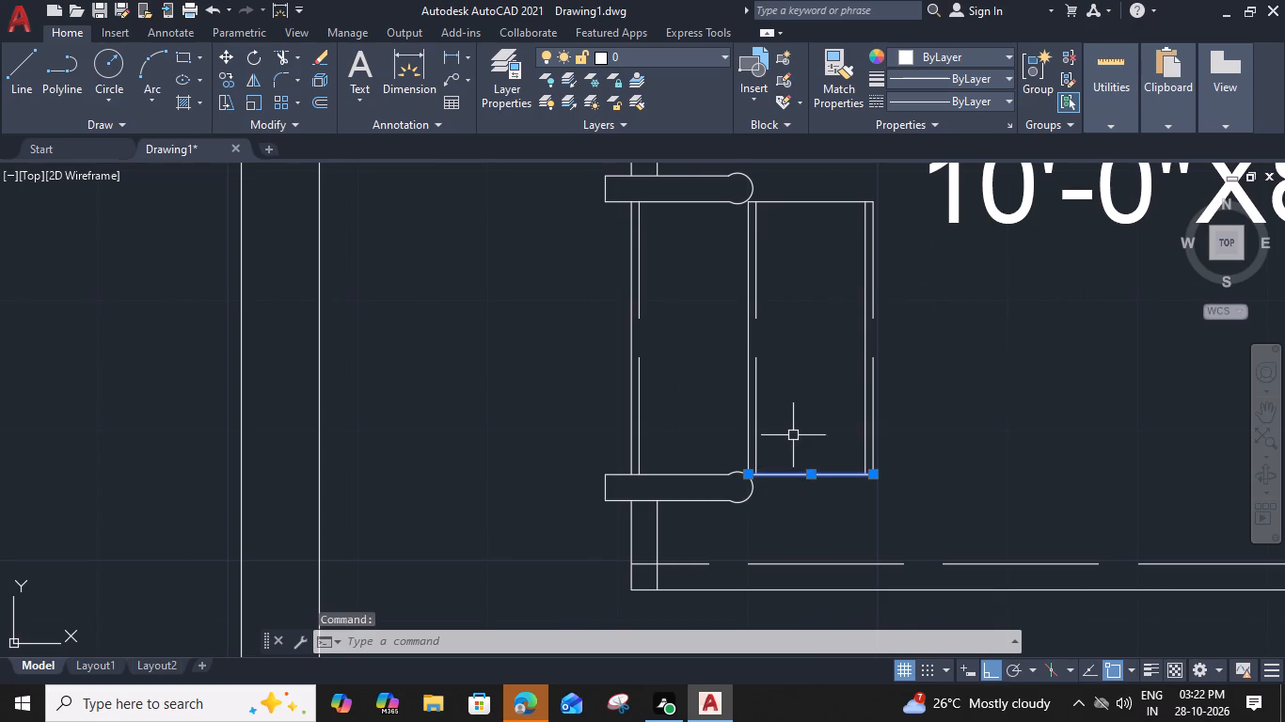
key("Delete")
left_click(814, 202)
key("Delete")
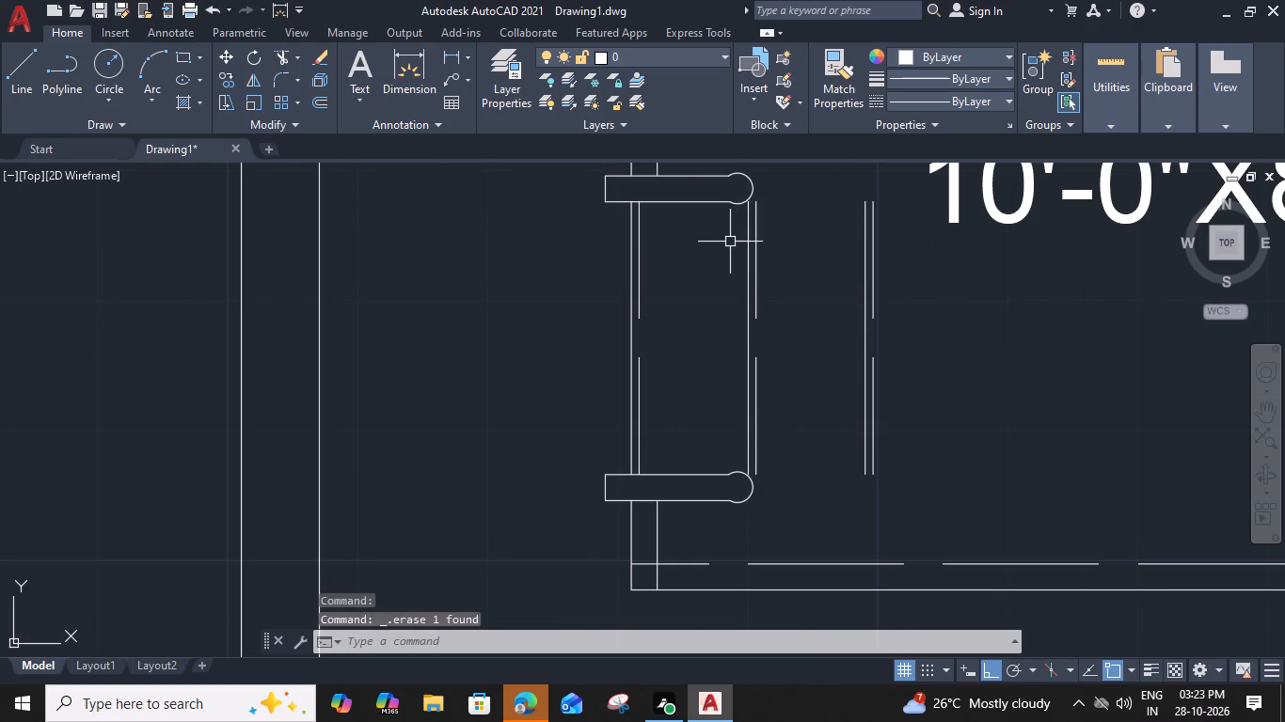
Draw two horizontal lines across the ladder's eastern step, each set slightly inward from the ends of its vertical lines.
key("l")
key("space")
left_click(749, 222)
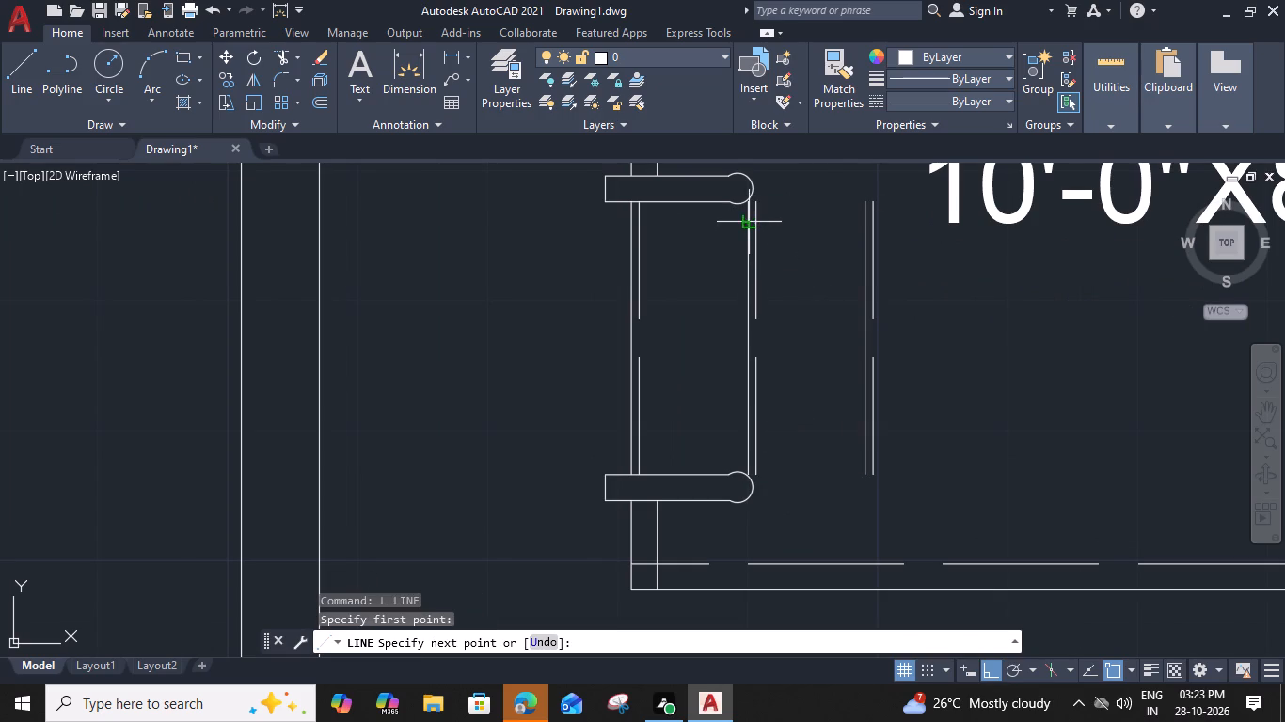
left_click(876, 224)
key("space")
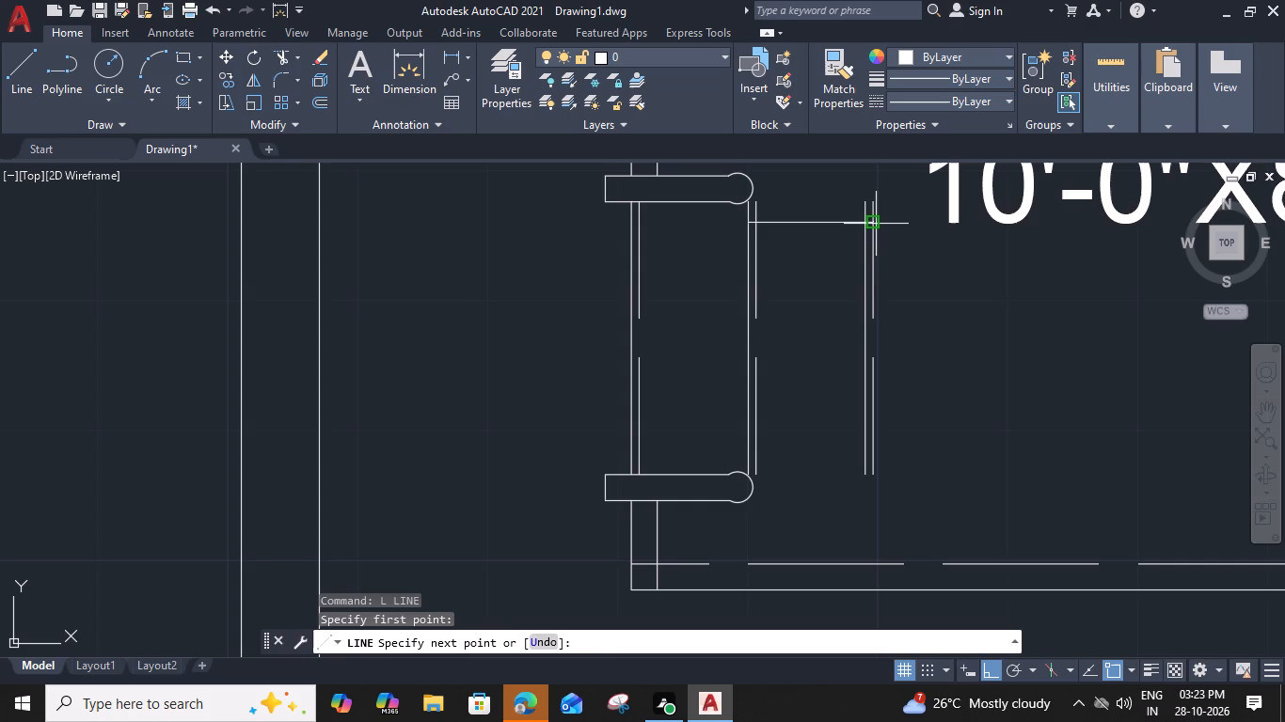
key("space")
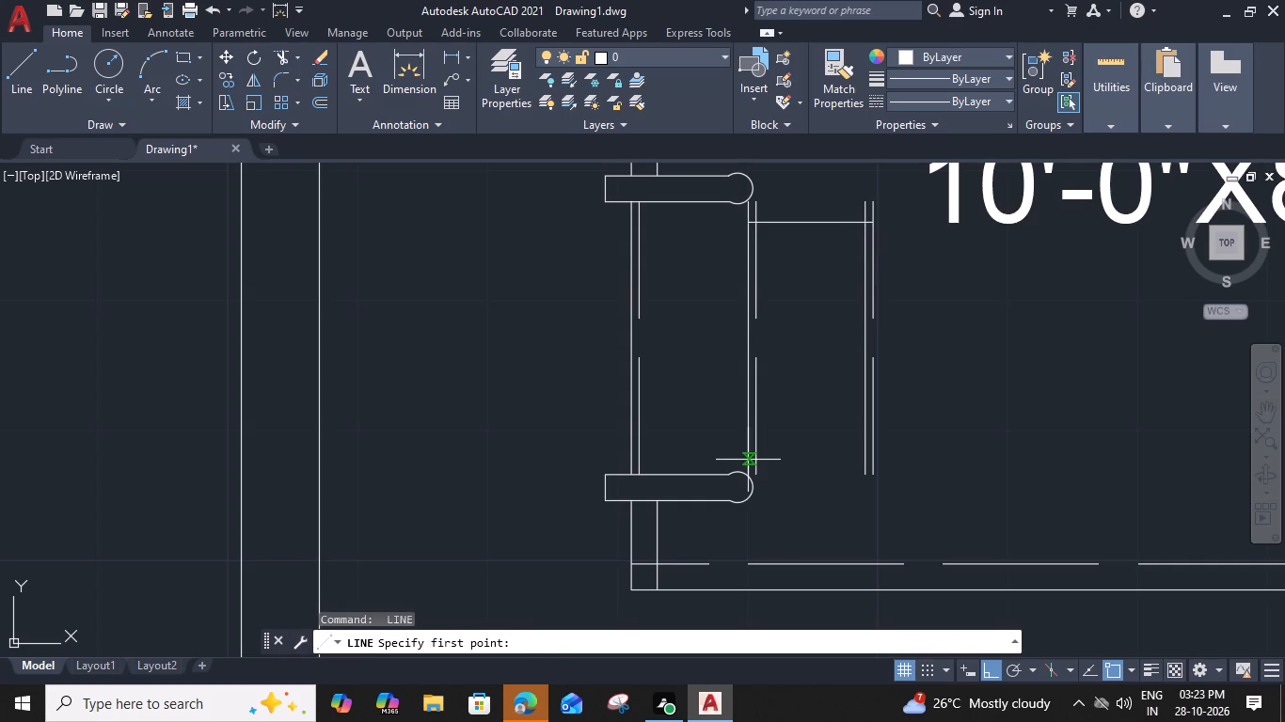
left_click(748, 460)
left_click(875, 457)
key("space")
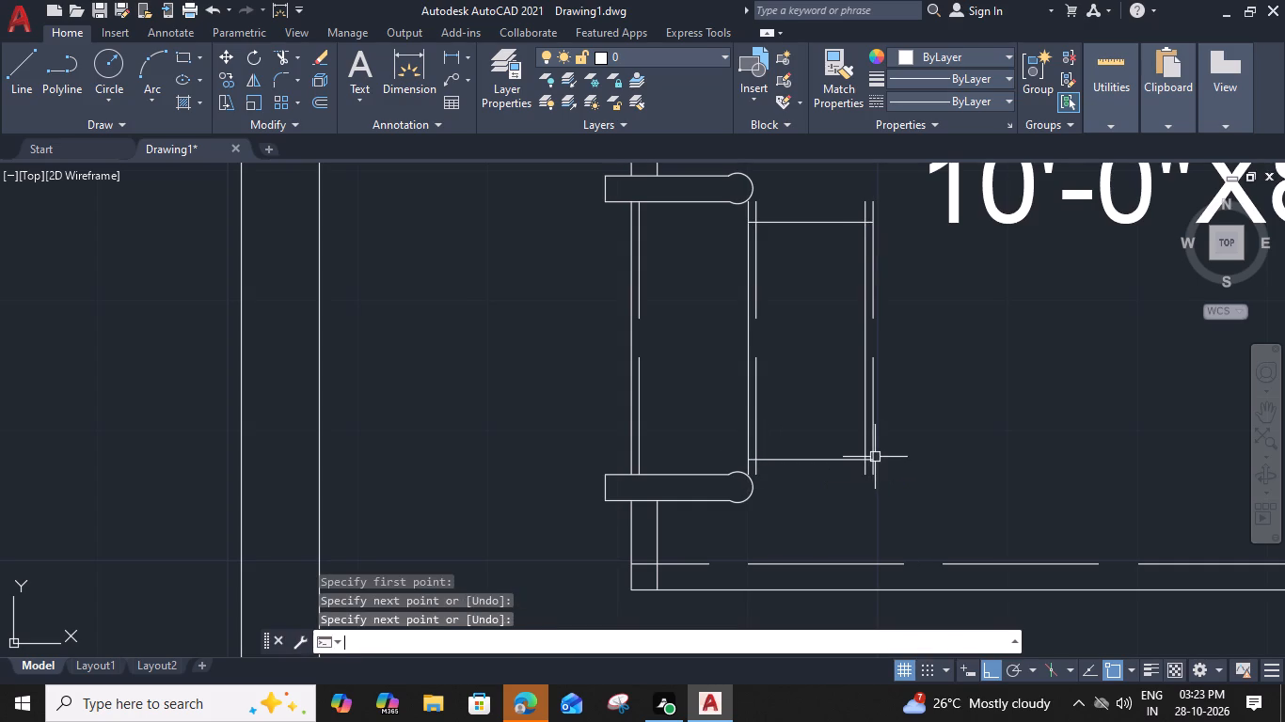
Trim the ends of the eastern step's vertical lines that project beyond its two horizontal lines.
type("TR")
key("space")
scroll(867, 476, "up", 2)
left_click_drag(894, 463, 877, 463)
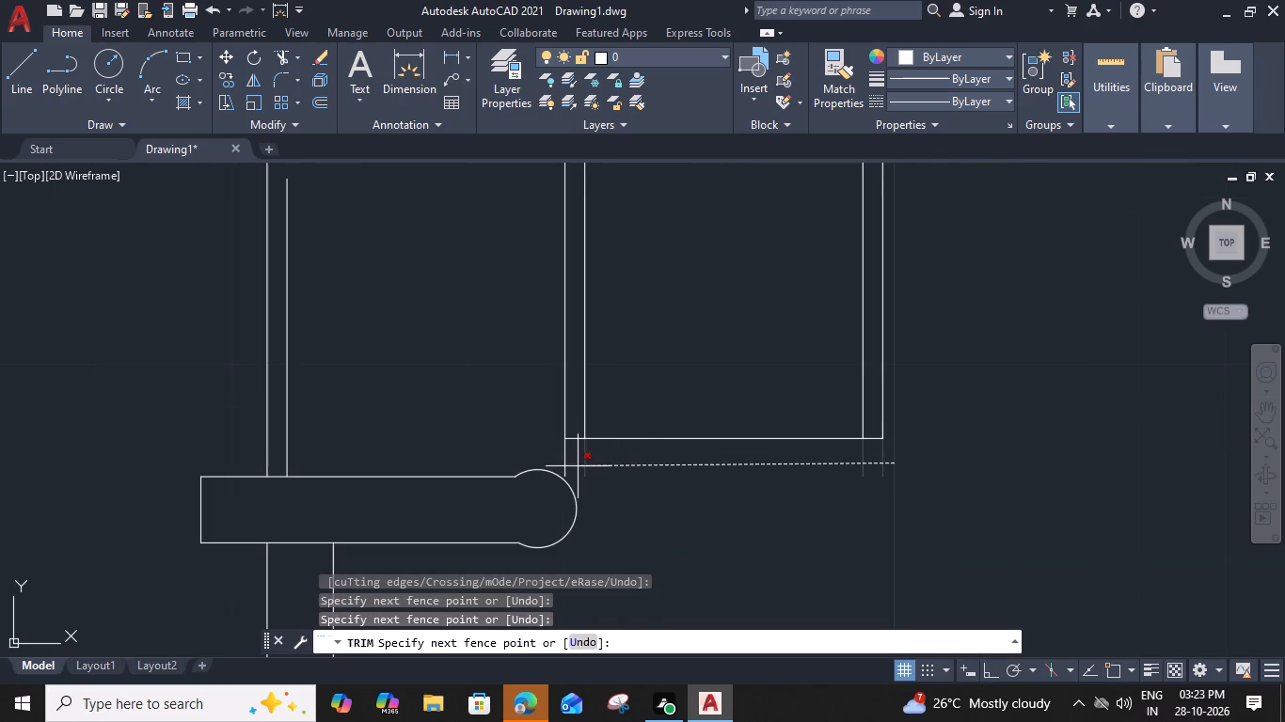
left_click(578, 466)
left_click(567, 461, "shift")
middle_click_drag(661, 358, 690, 604)
scroll(695, 219, "down", 2)
middle_click_drag(695, 229, 690, 337)
scroll(636, 244, "up", 2)
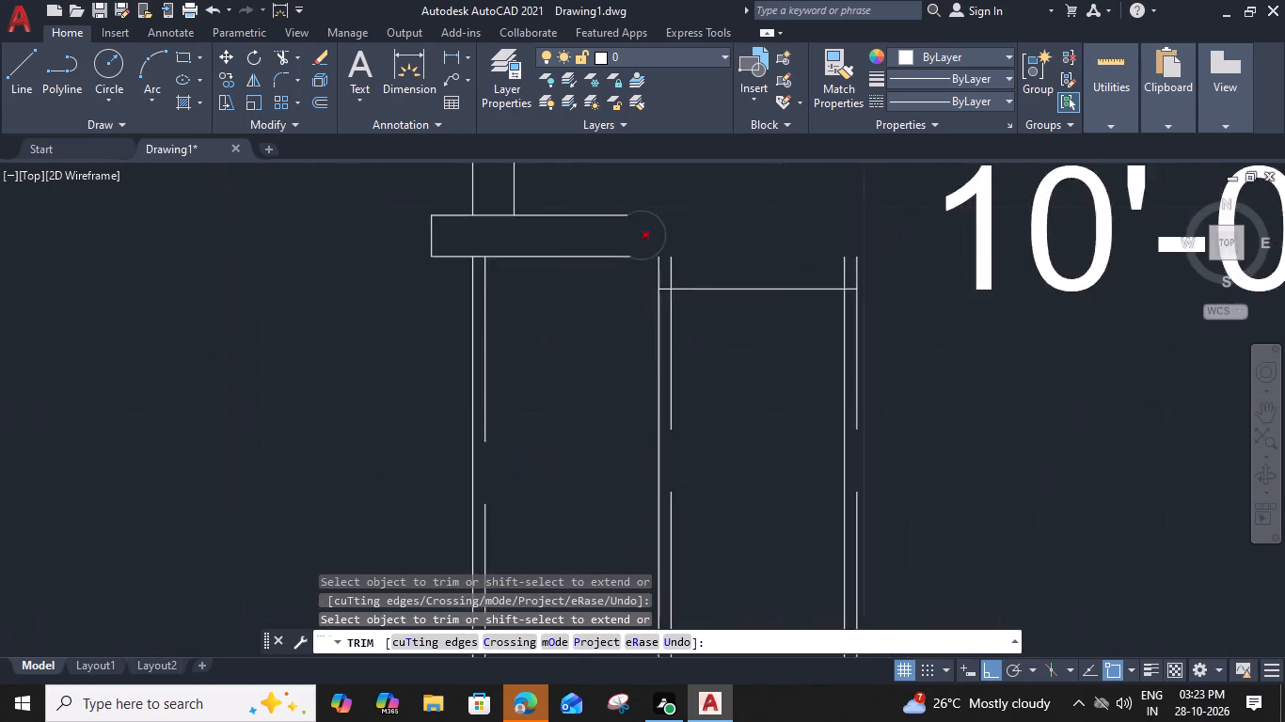
left_click(672, 288, "shift")
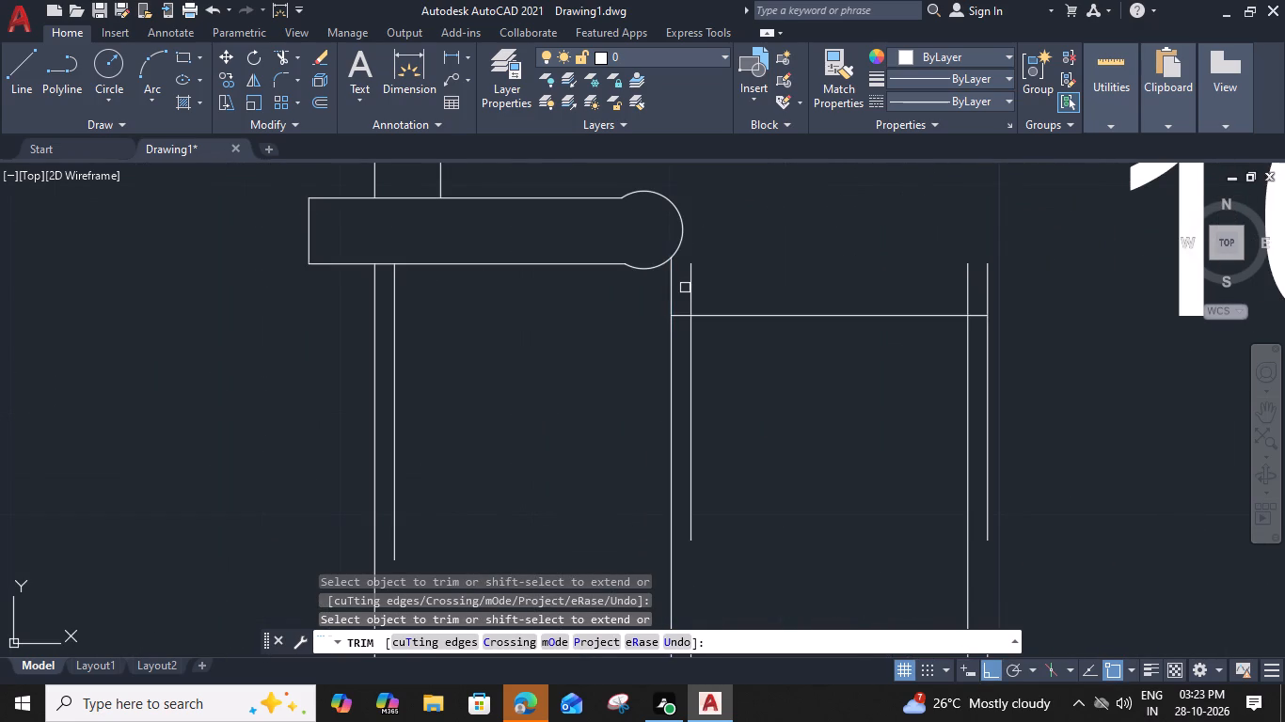
left_click(685, 289)
left_click(1022, 295)
key("Escape")
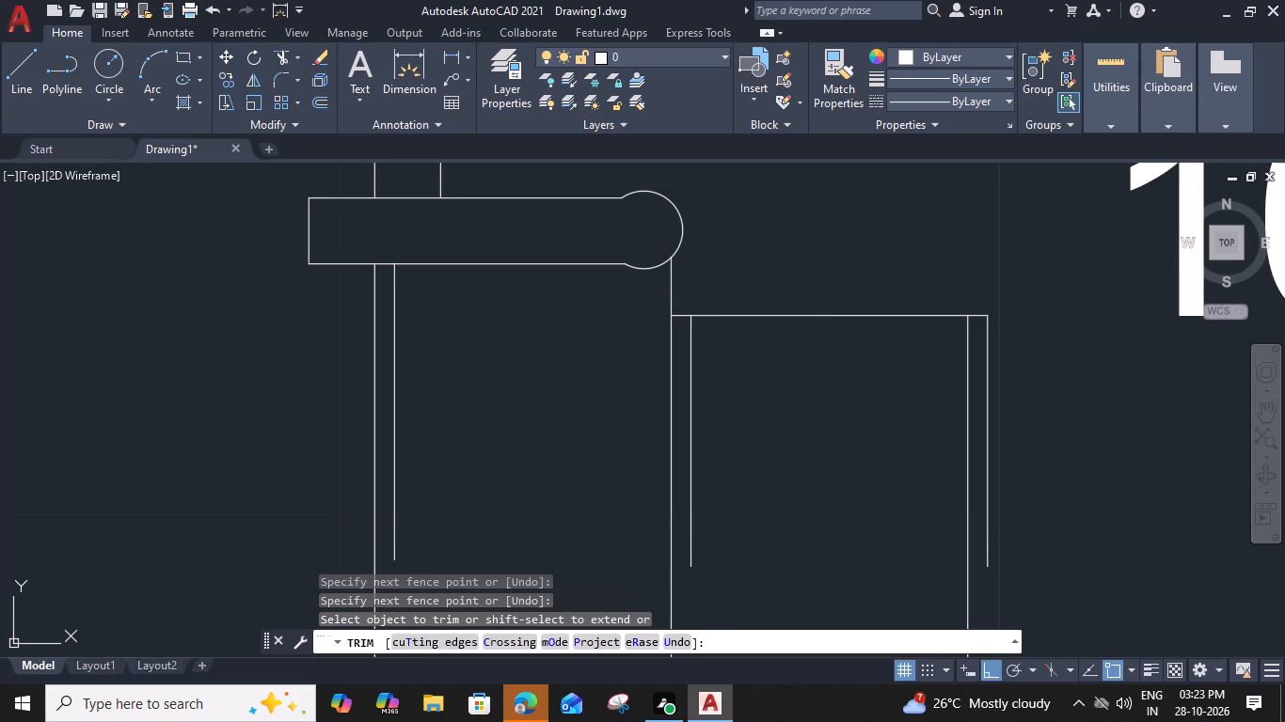
Hatch the swimming pool's interior within the dashed outline with a solid fill in blue 39,118,187.
scroll(1022, 294, "down", 3)
scroll(1044, 405, "down", 2)
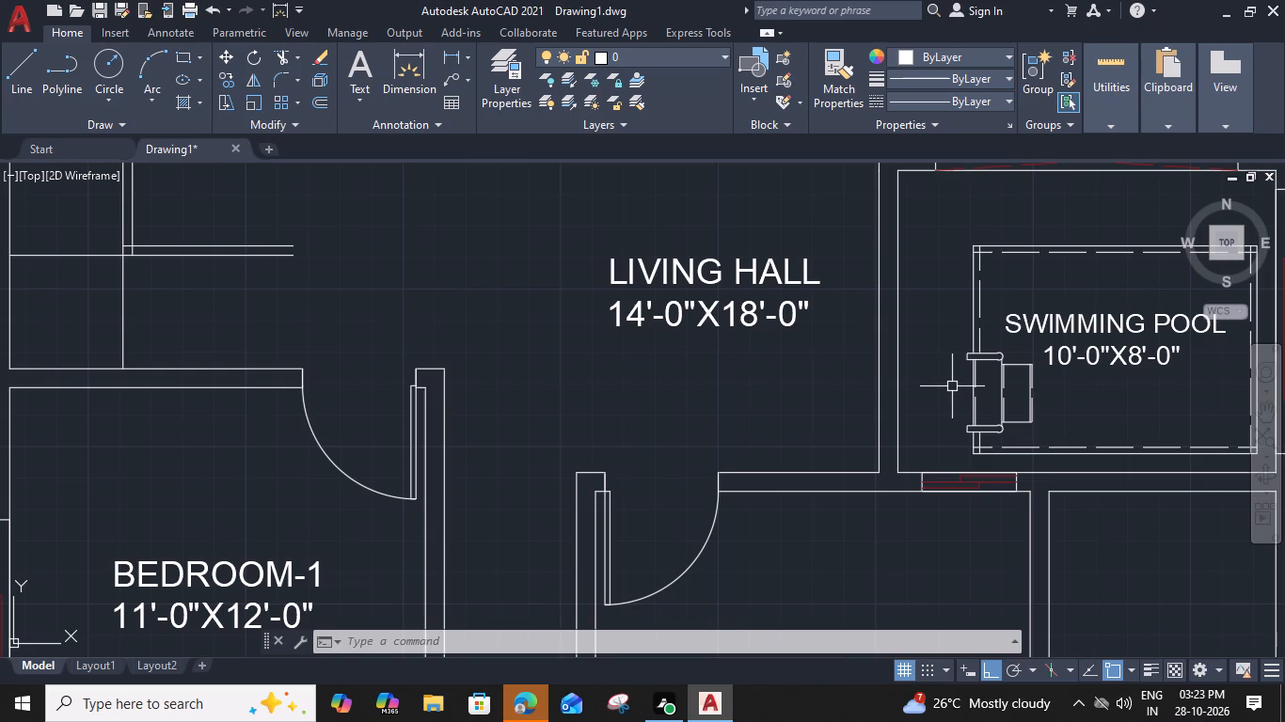
scroll(952, 386, "down", 2)
middle_click_drag(952, 386, 865, 380)
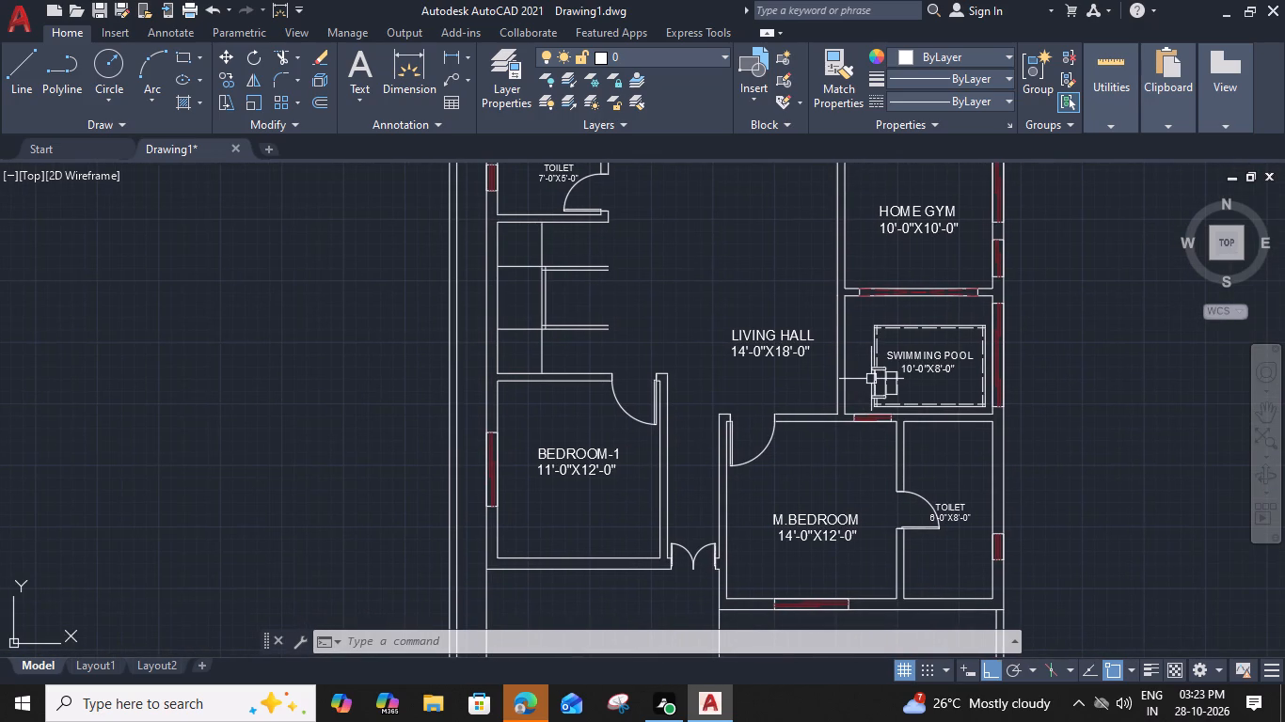
middle_click_drag(636, 363, 674, 415)
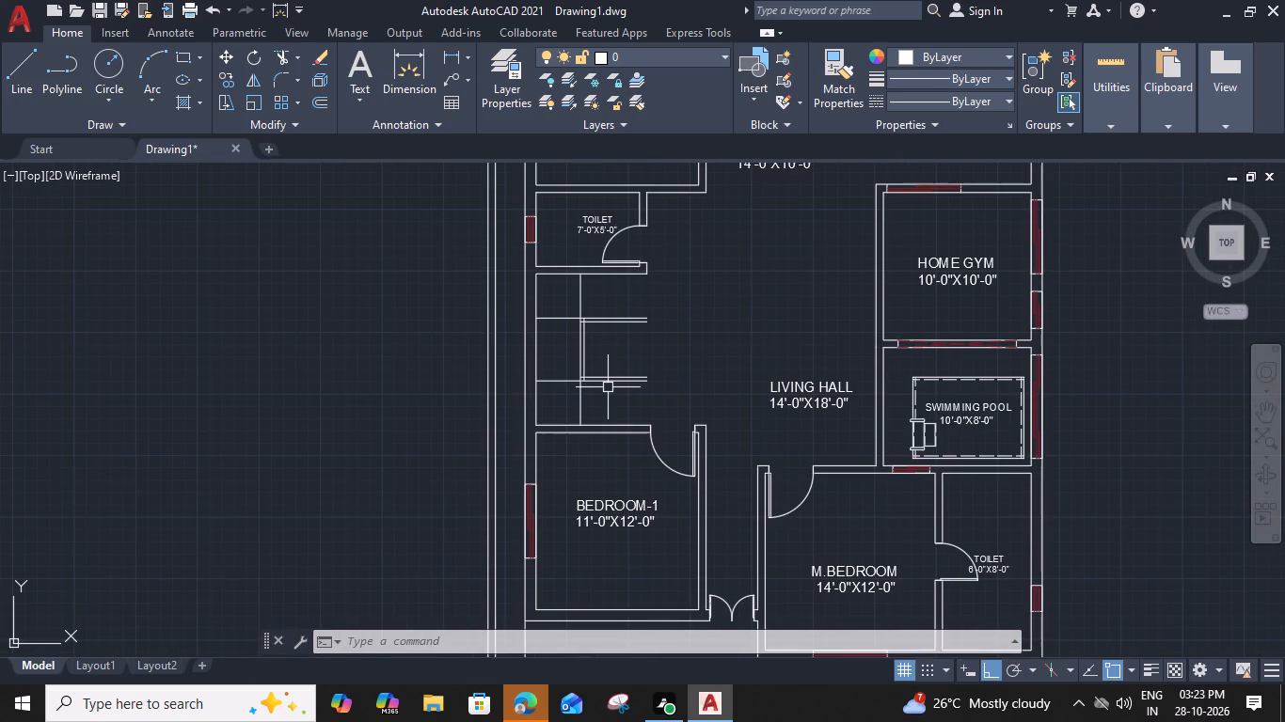
type("H")
key("space")
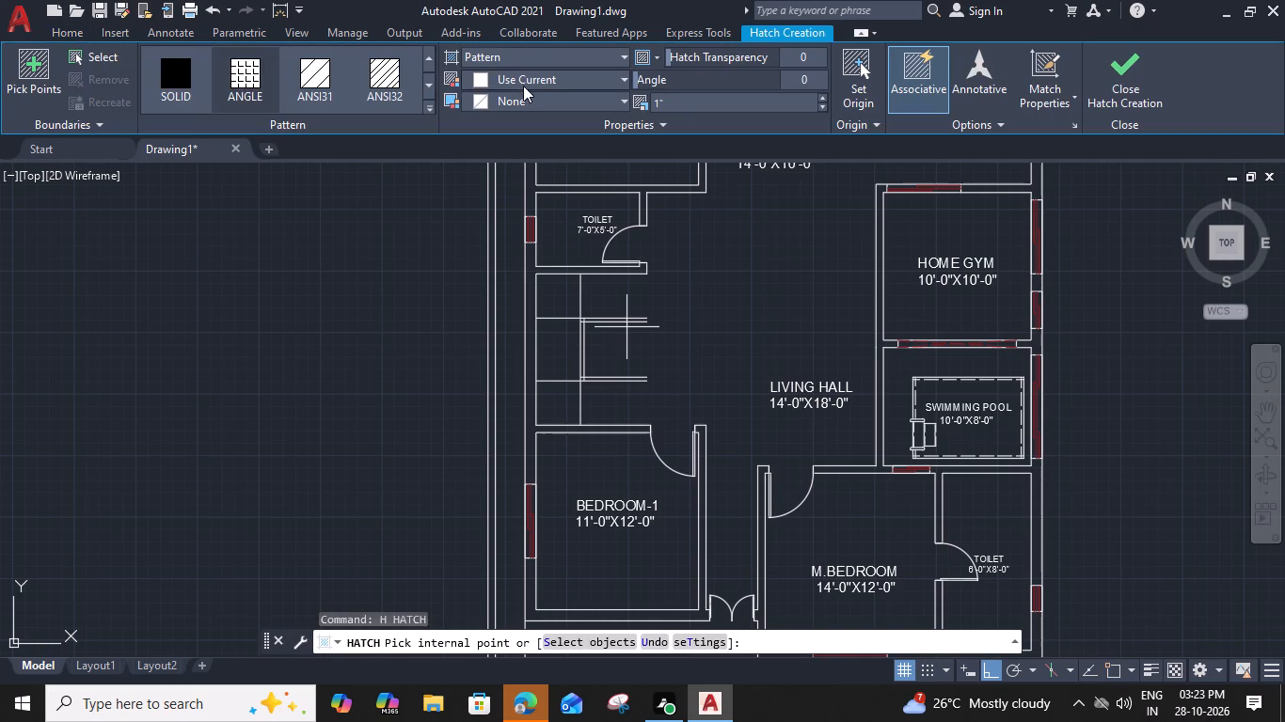
left_click(527, 79)
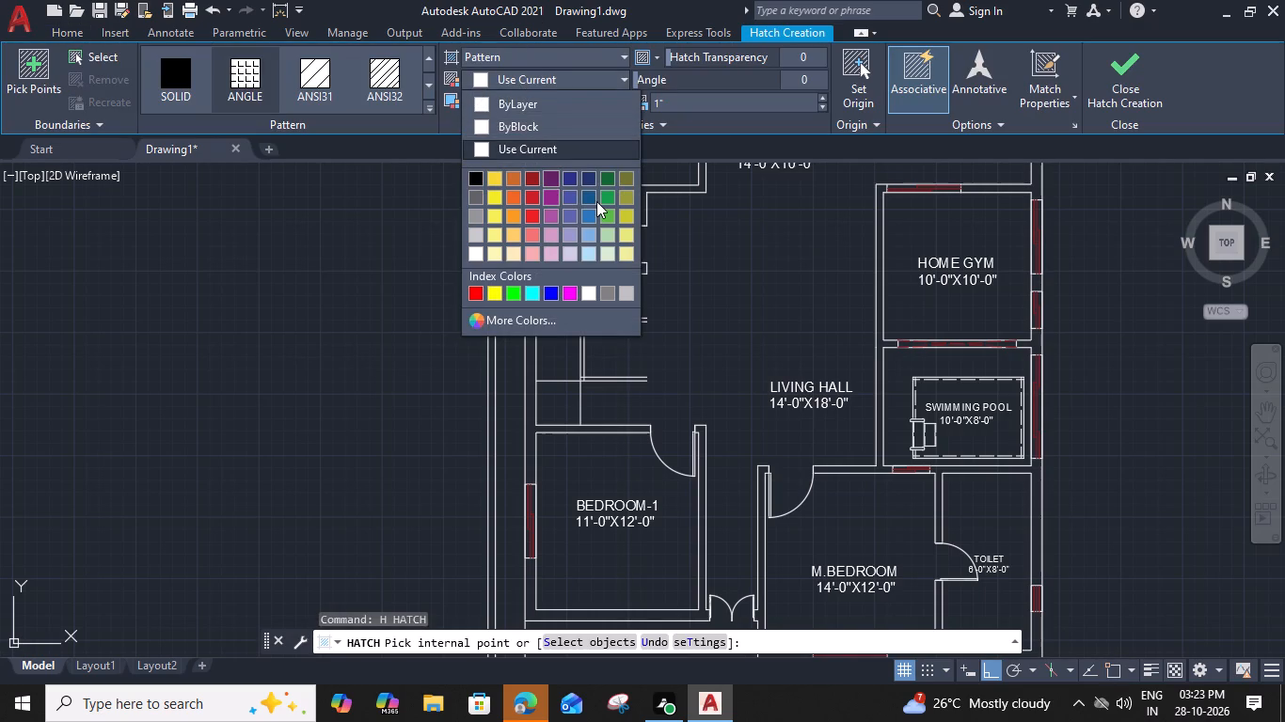
left_click(602, 180)
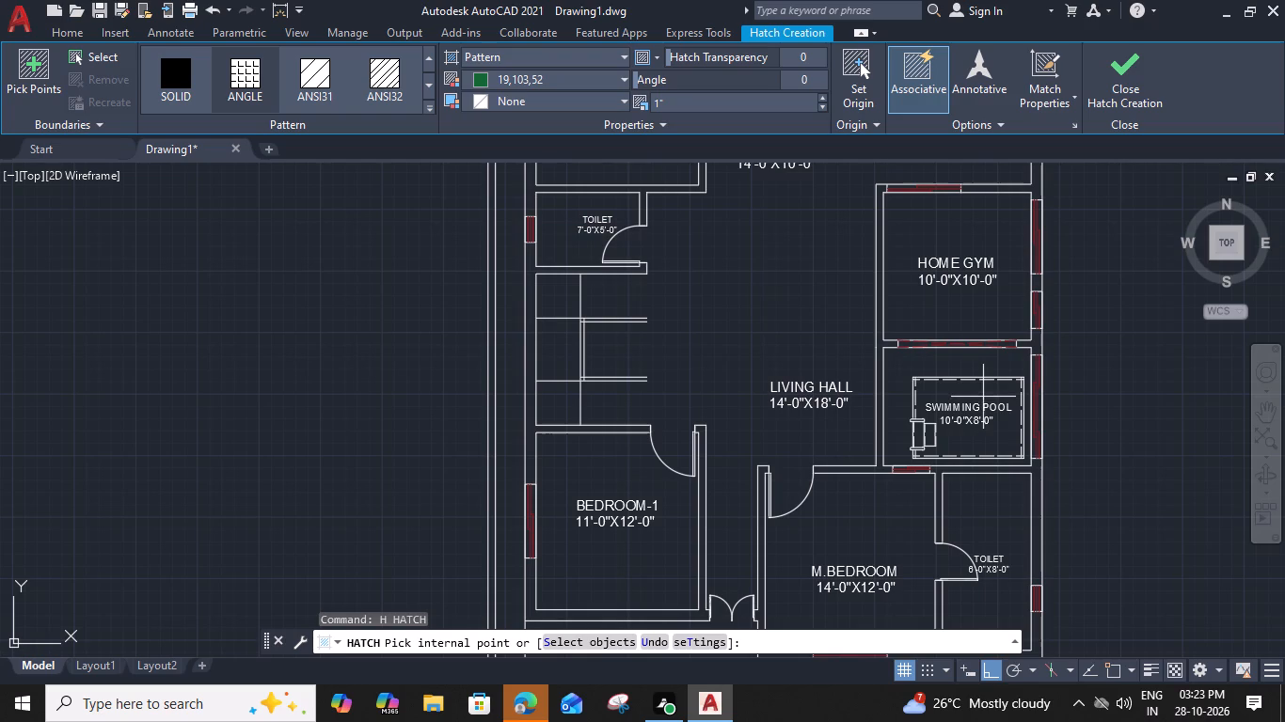
left_click(578, 79)
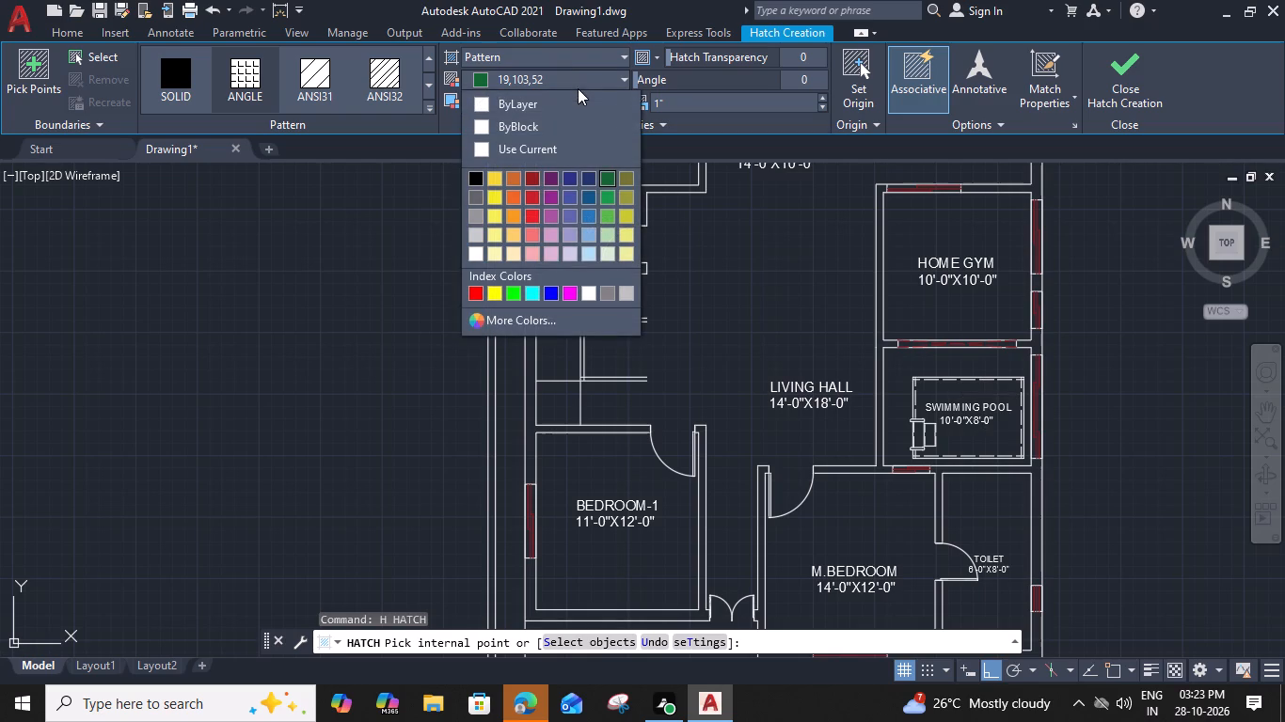
left_click(586, 248)
left_click(530, 72)
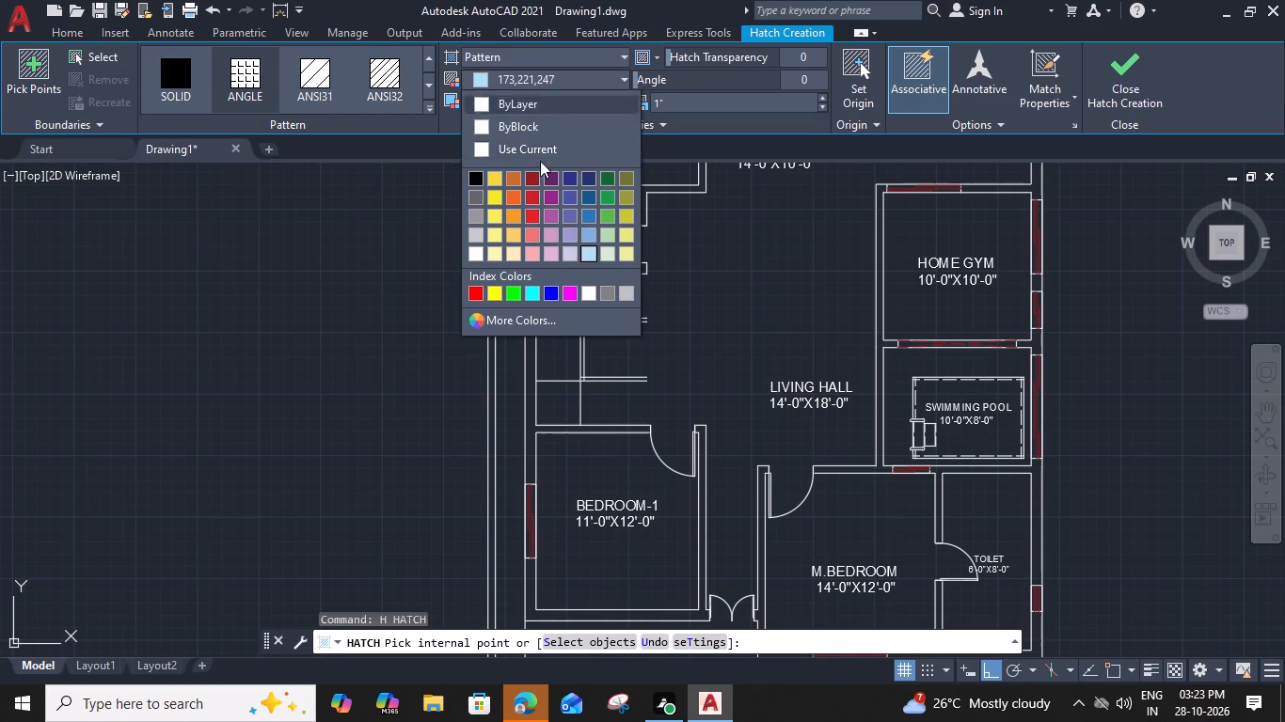
left_click(586, 220)
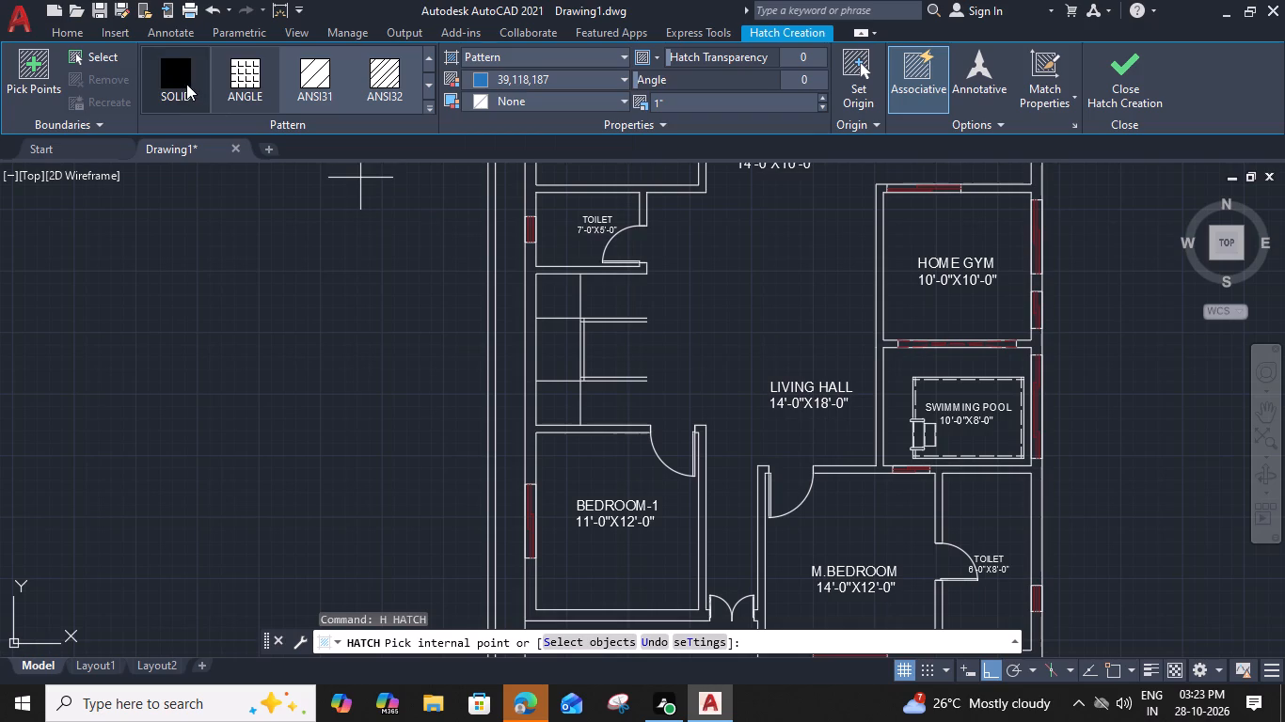
left_click(186, 84)
left_click(971, 393)
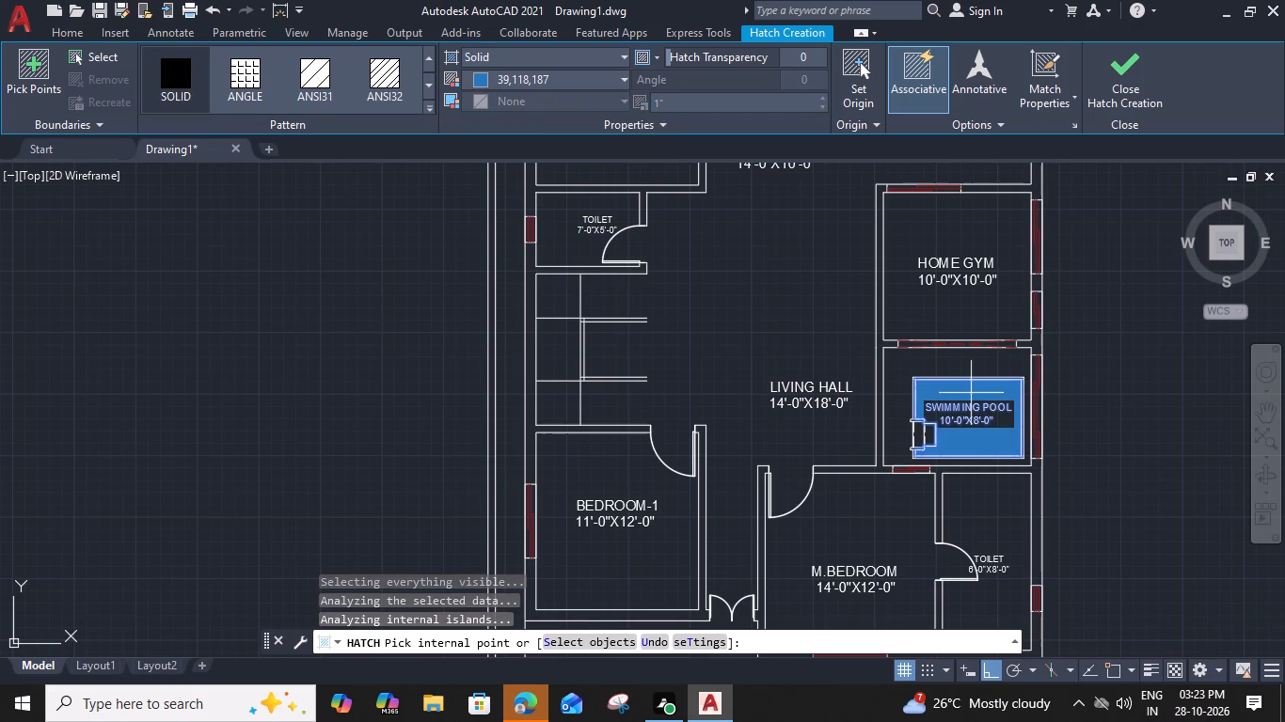
Add the ladder's eastern step and the area between its two rails to the solid blue pool hatch, and finish the hatch.
scroll(937, 425, "up", 3)
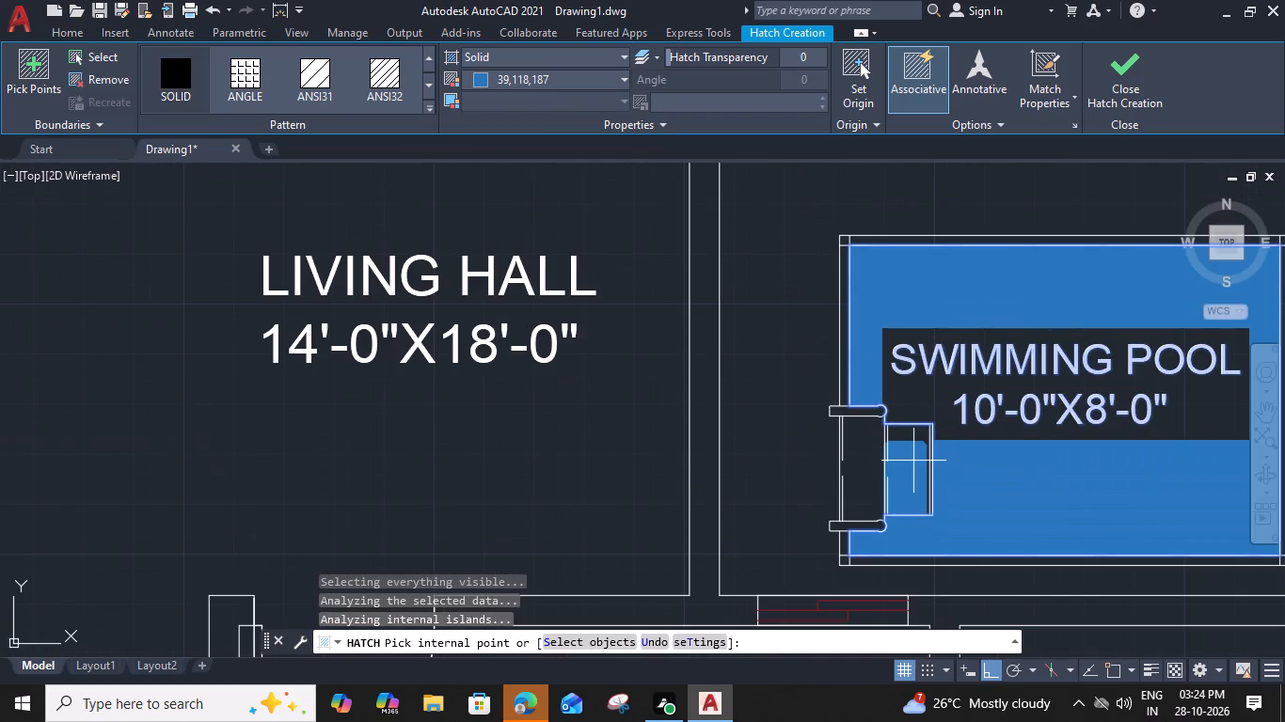
left_click(915, 447)
left_click(872, 447)
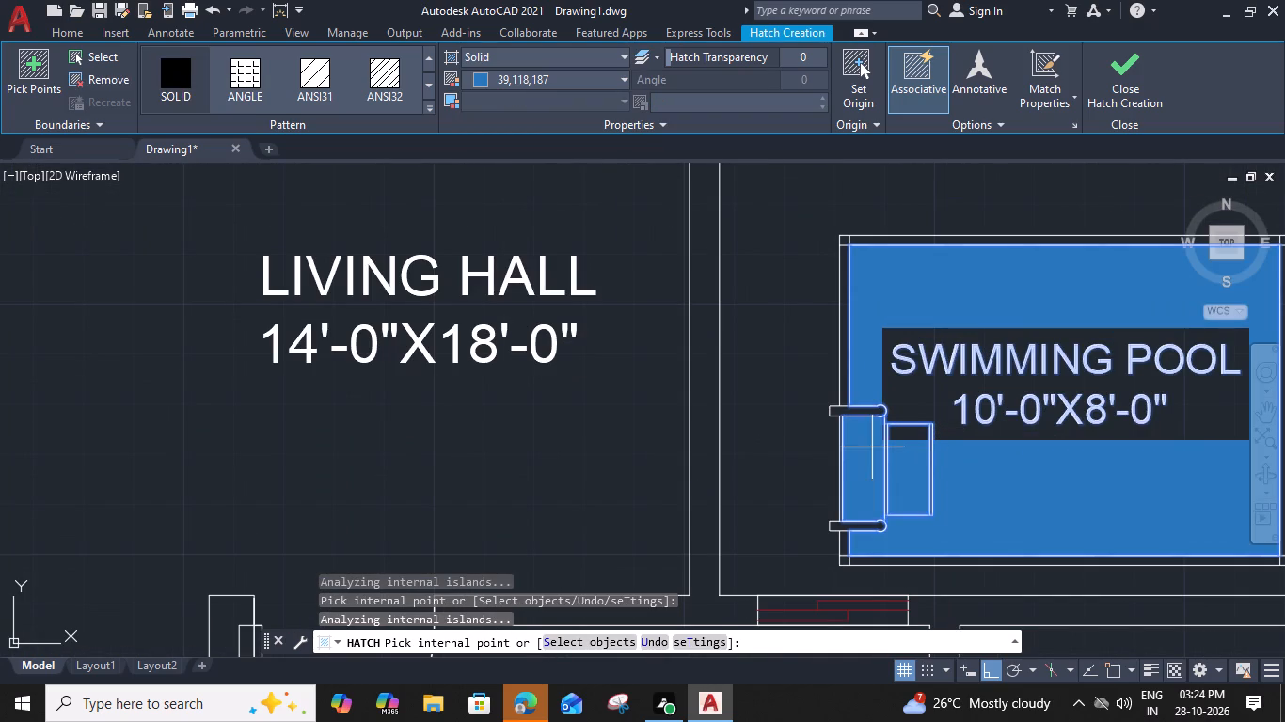
left_click(910, 427)
left_click(912, 430)
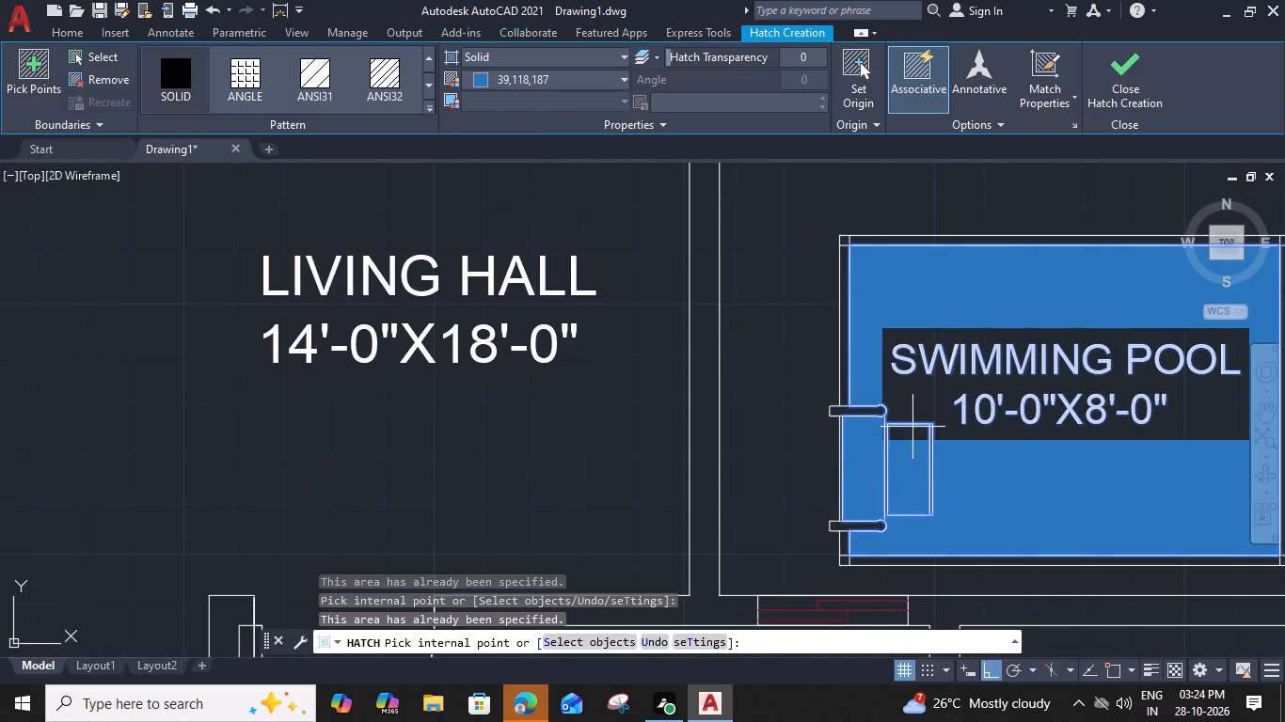
left_click(1128, 65)
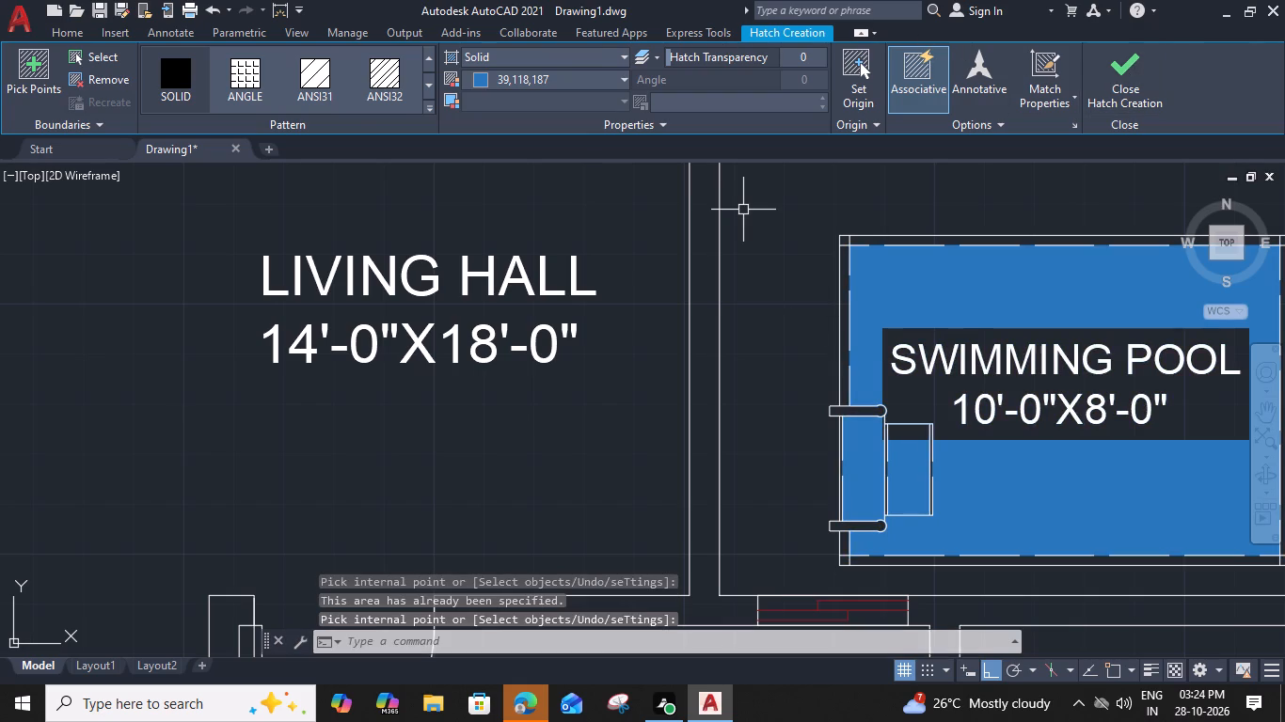
scroll(1025, 451, "down", 2)
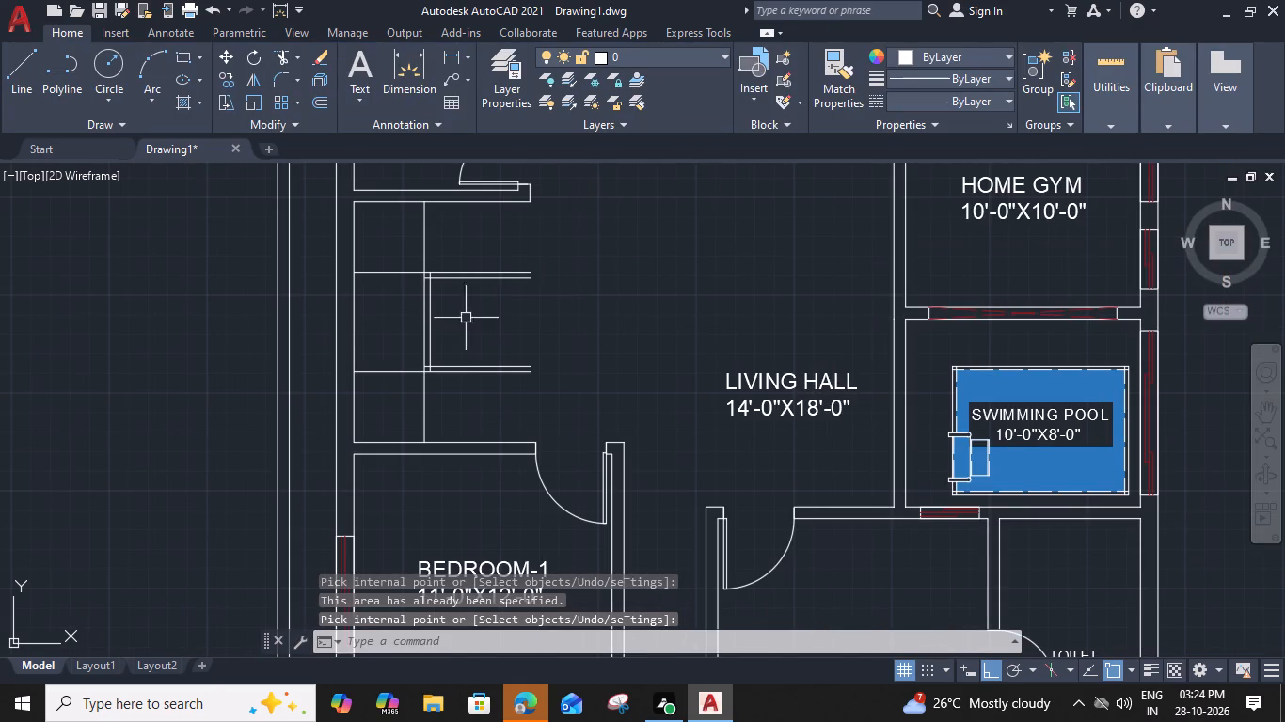
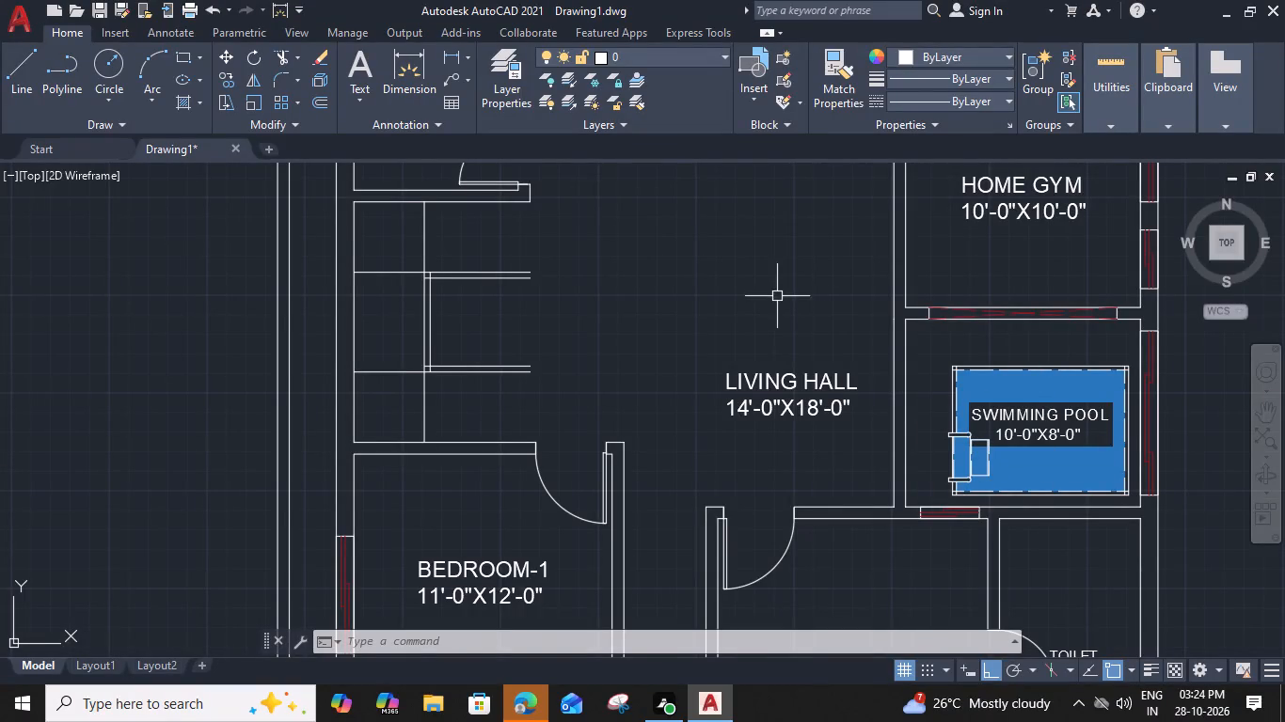
Offset the staircase's vertical line east of the landing by 11" eastward, repeating from each new line to make five tread lines.
middle_click_drag(801, 361, 831, 374)
scroll(773, 293, "down", 2)
middle_click_drag(766, 318, 825, 399)
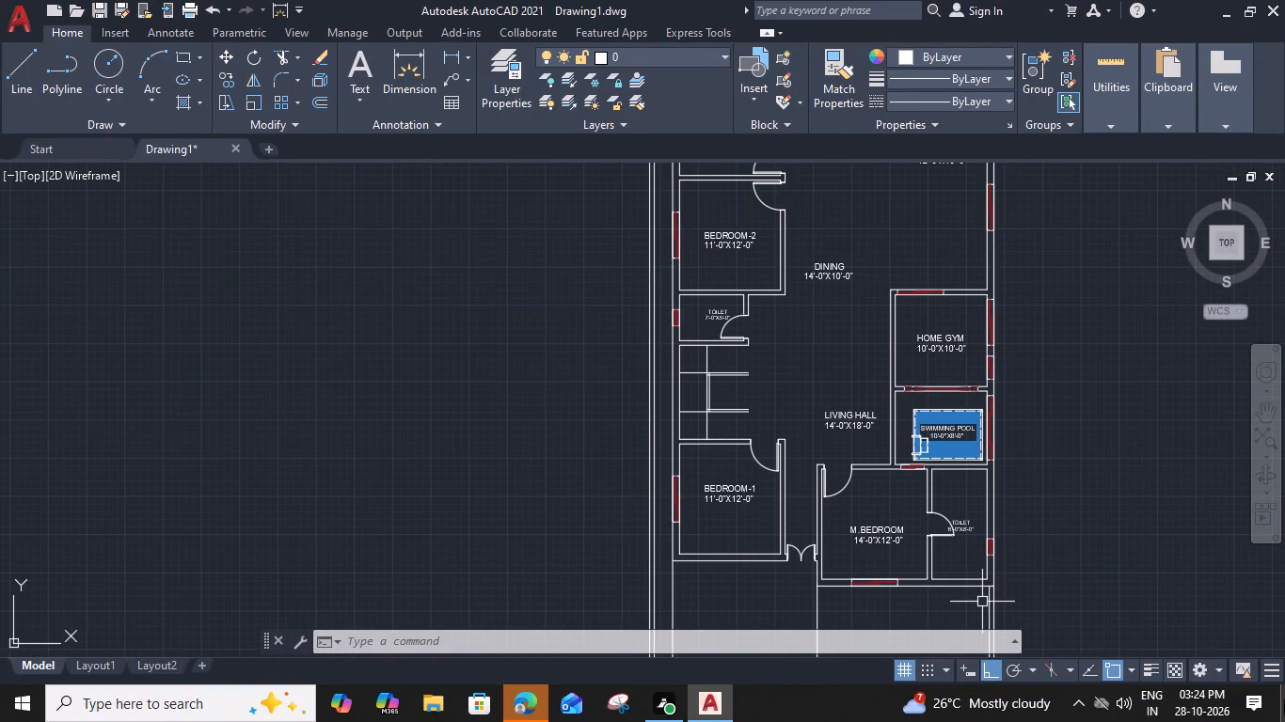
scroll(706, 319, "up", 4)
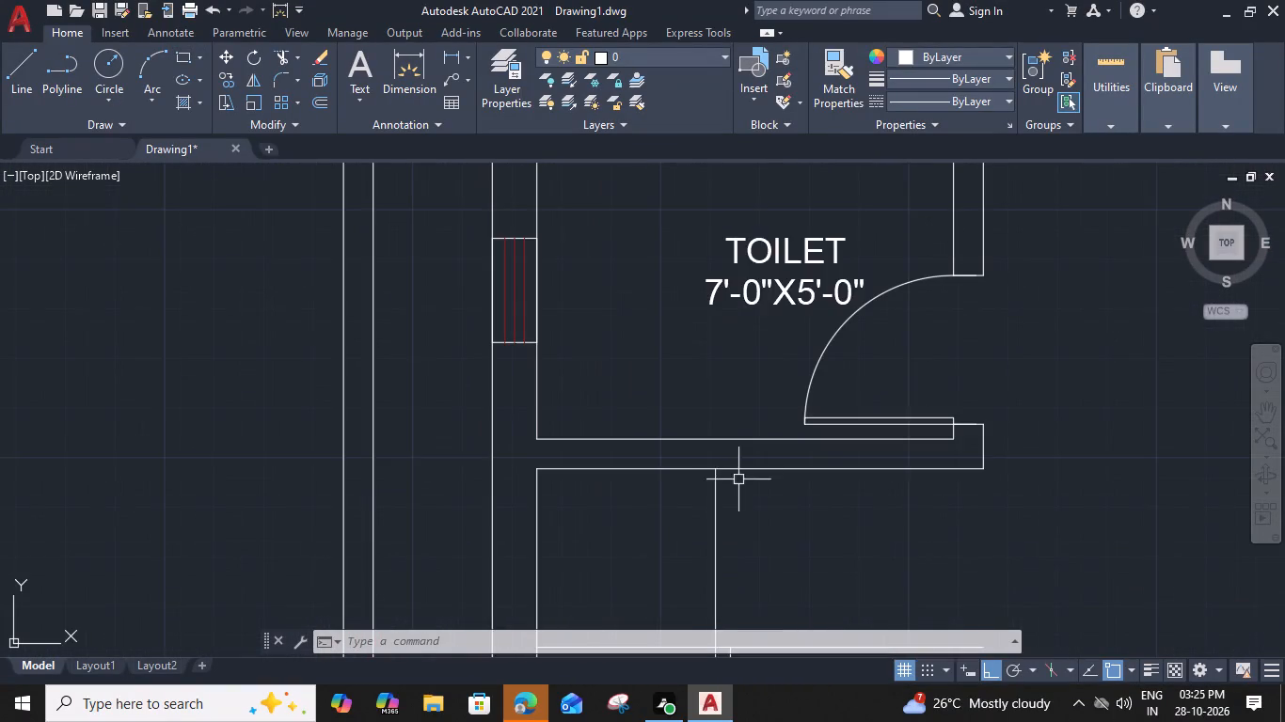
middle_click_drag(740, 475, 571, 44)
middle_click_drag(552, 233, 552, 416)
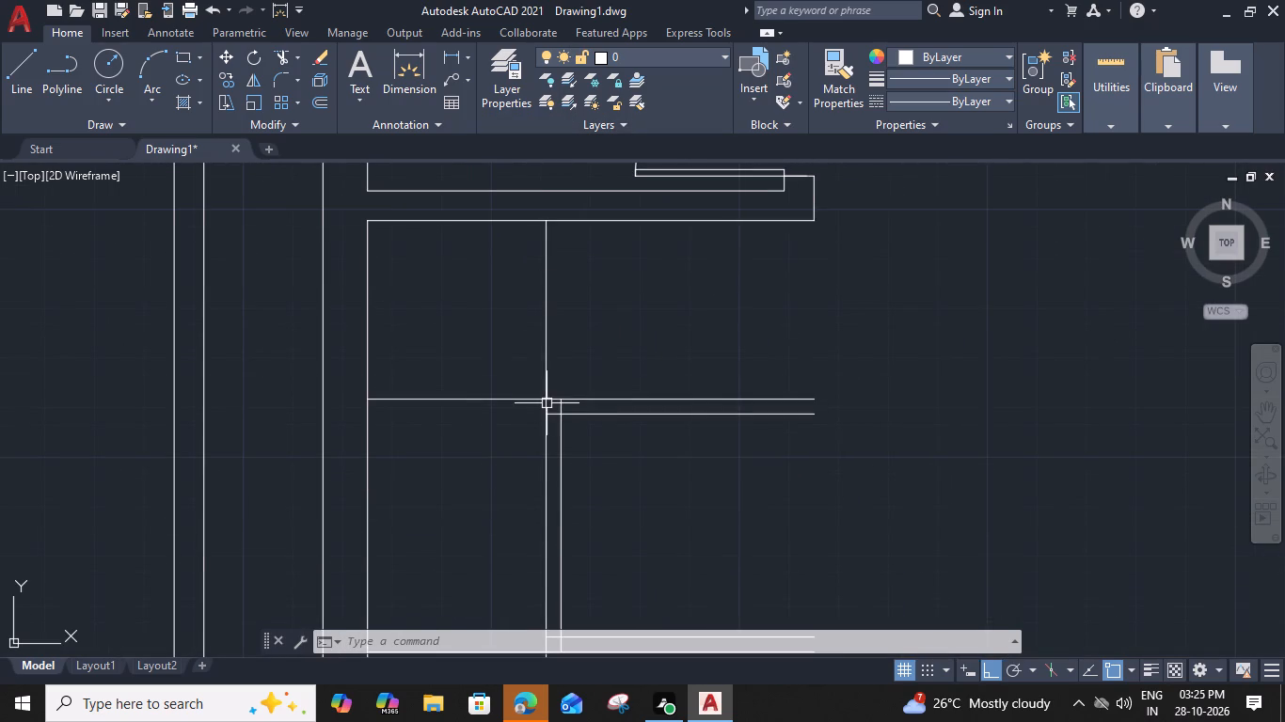
left_click(548, 350)
key("o")
key("space")
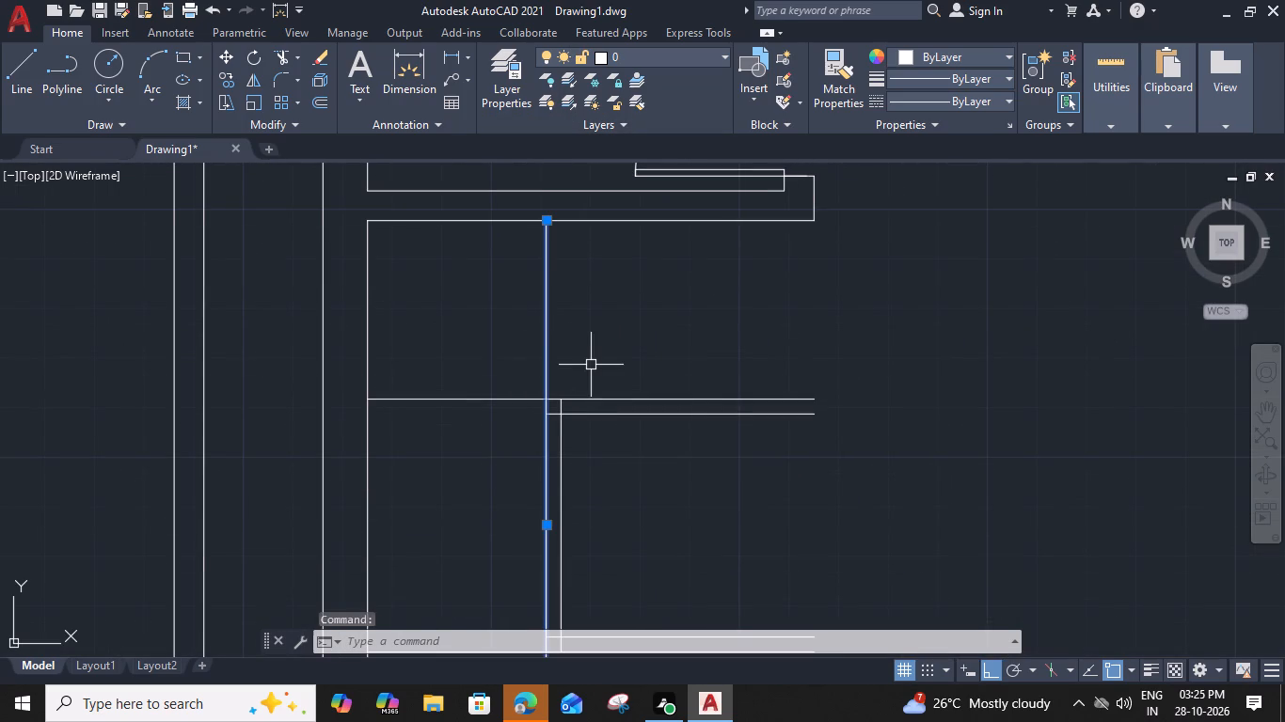
type("11")
key("shift+quotedbl")
key("Return")
left_click(617, 362)
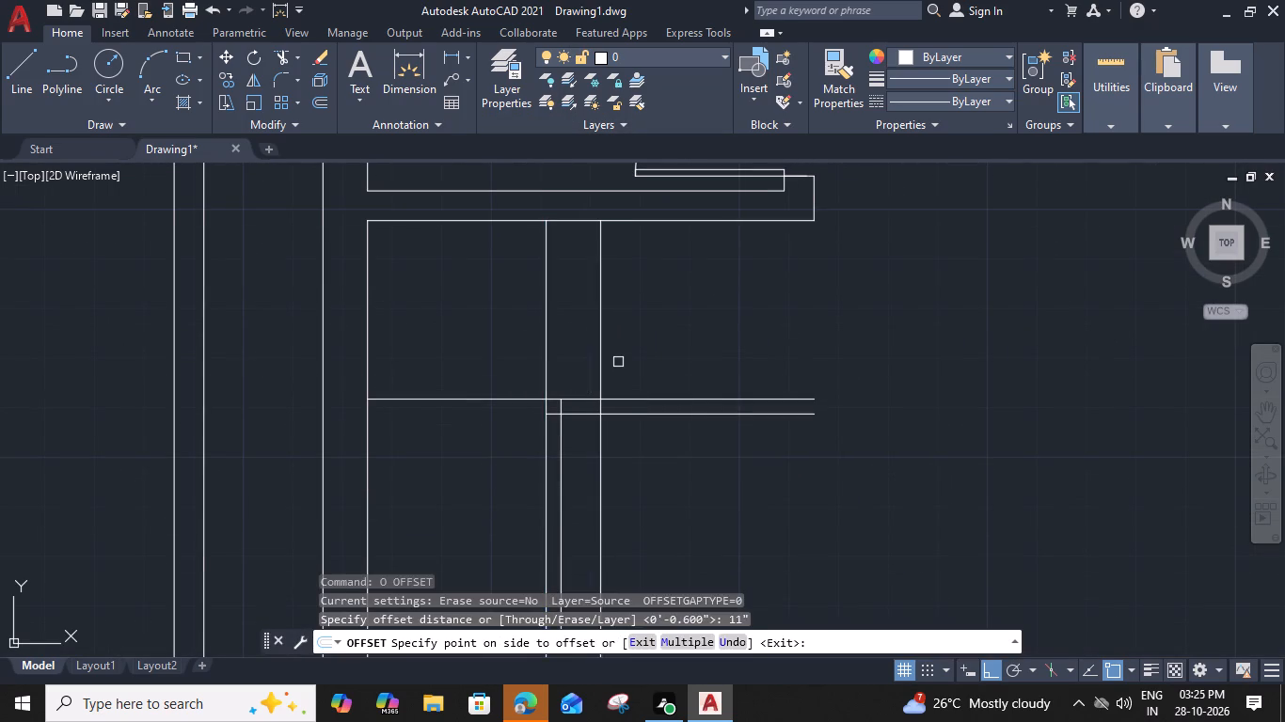
left_click(598, 339)
left_click(642, 346)
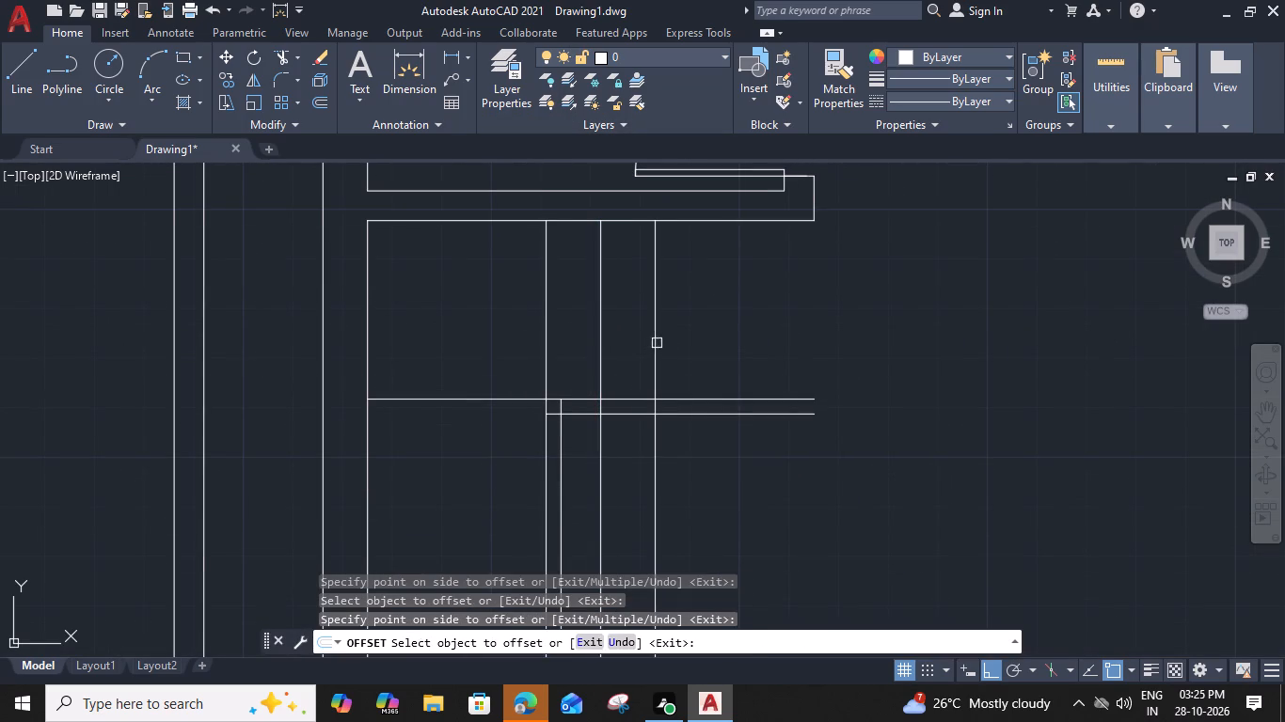
left_click(657, 343)
left_click(719, 341)
left_click(712, 327)
left_click(762, 324)
left_click(768, 324)
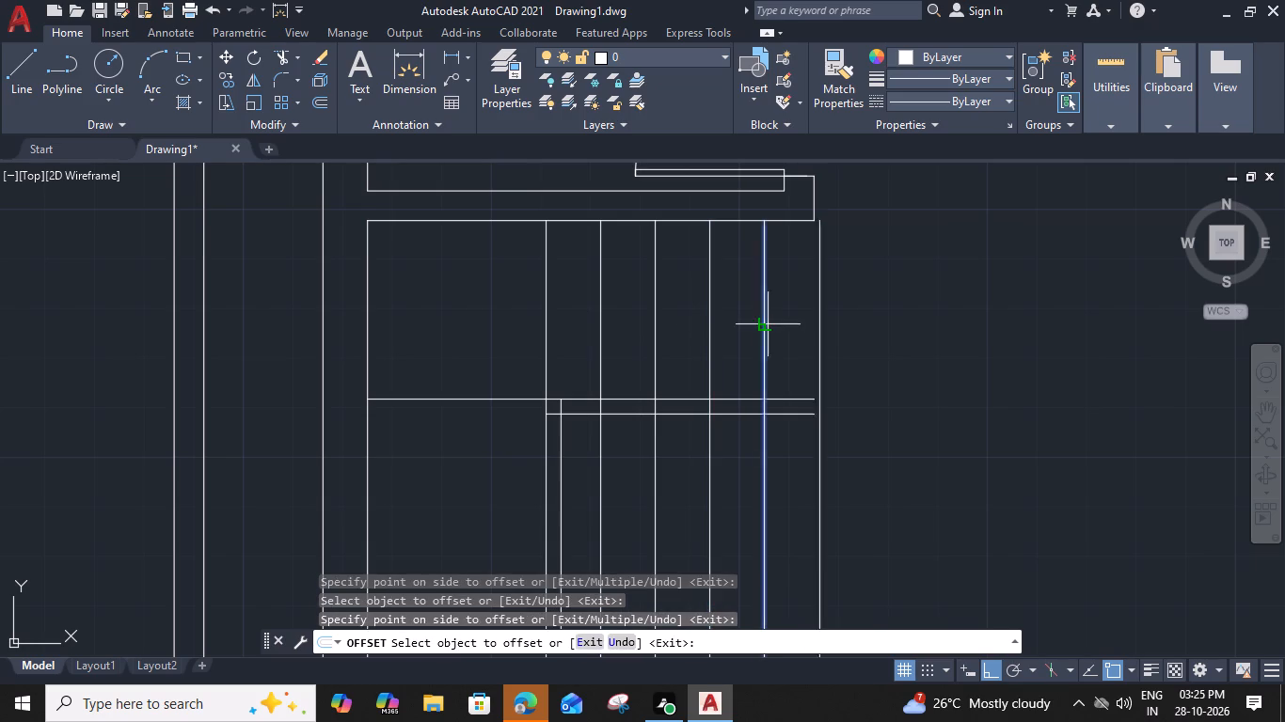
left_click(838, 324)
middle_click_drag(845, 345, 825, 344)
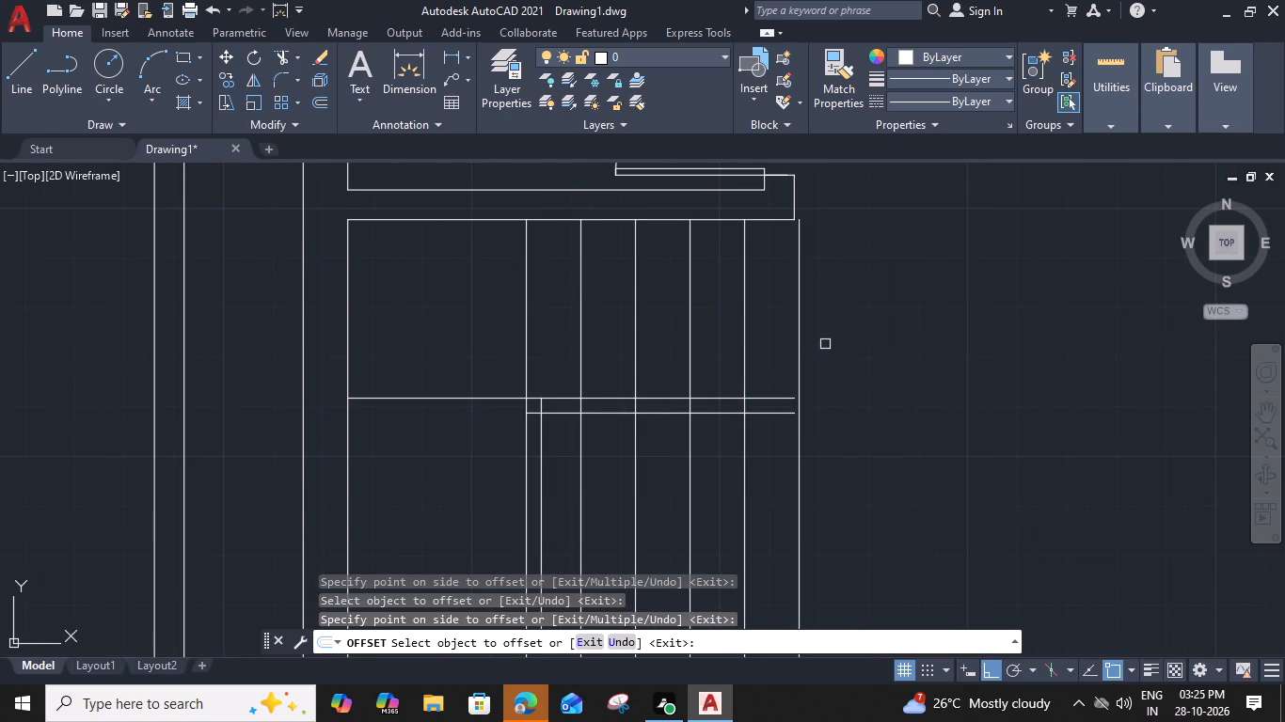
key("Escape")
key("grave")
key("Escape")
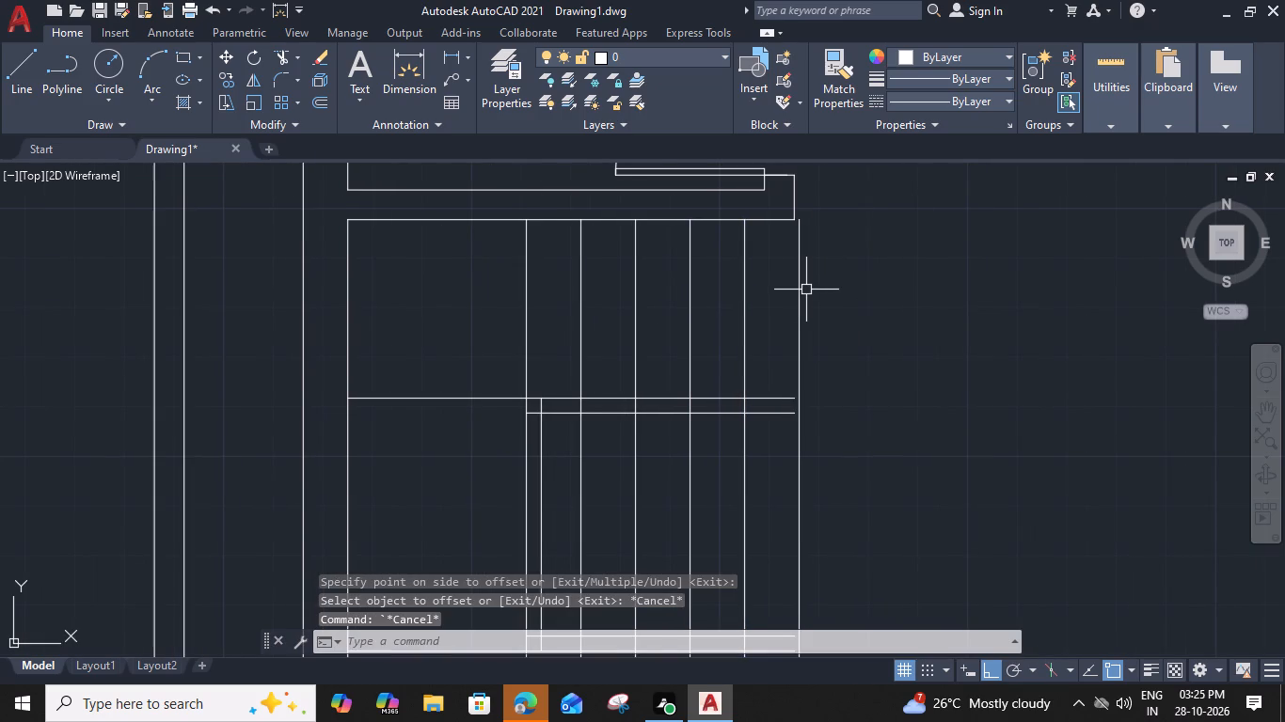
Extend the wall line north of the staircase and both pairs of horizontal stair lines to the easternmost tread line.
type("EX")
key("space")
left_click(778, 216)
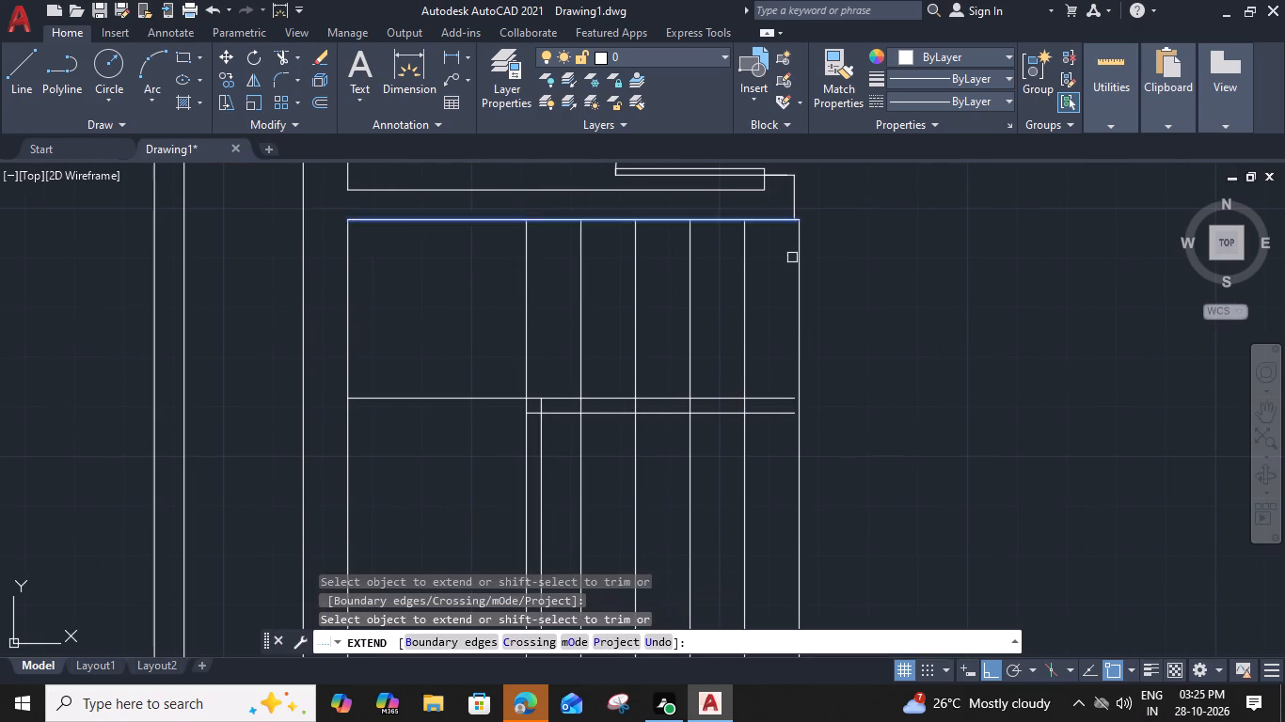
middle_click_drag(800, 384, 790, 86)
key("Escape")
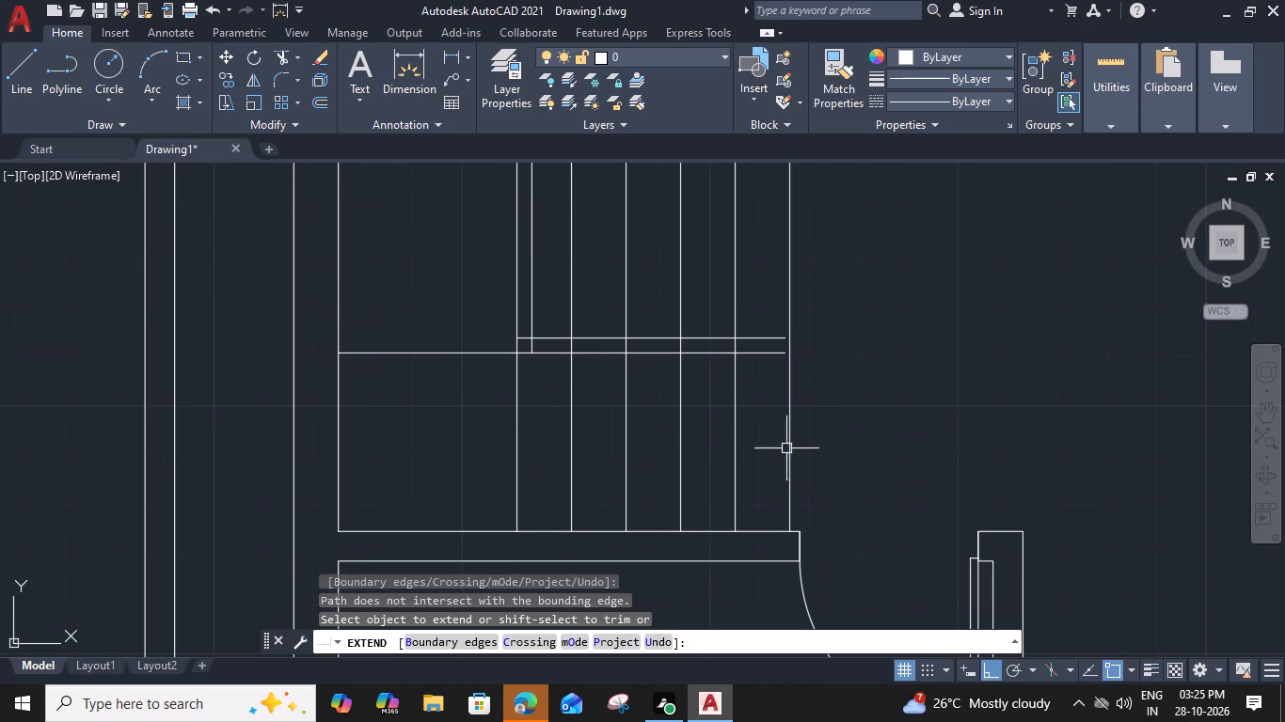
type("TR")
key("space")
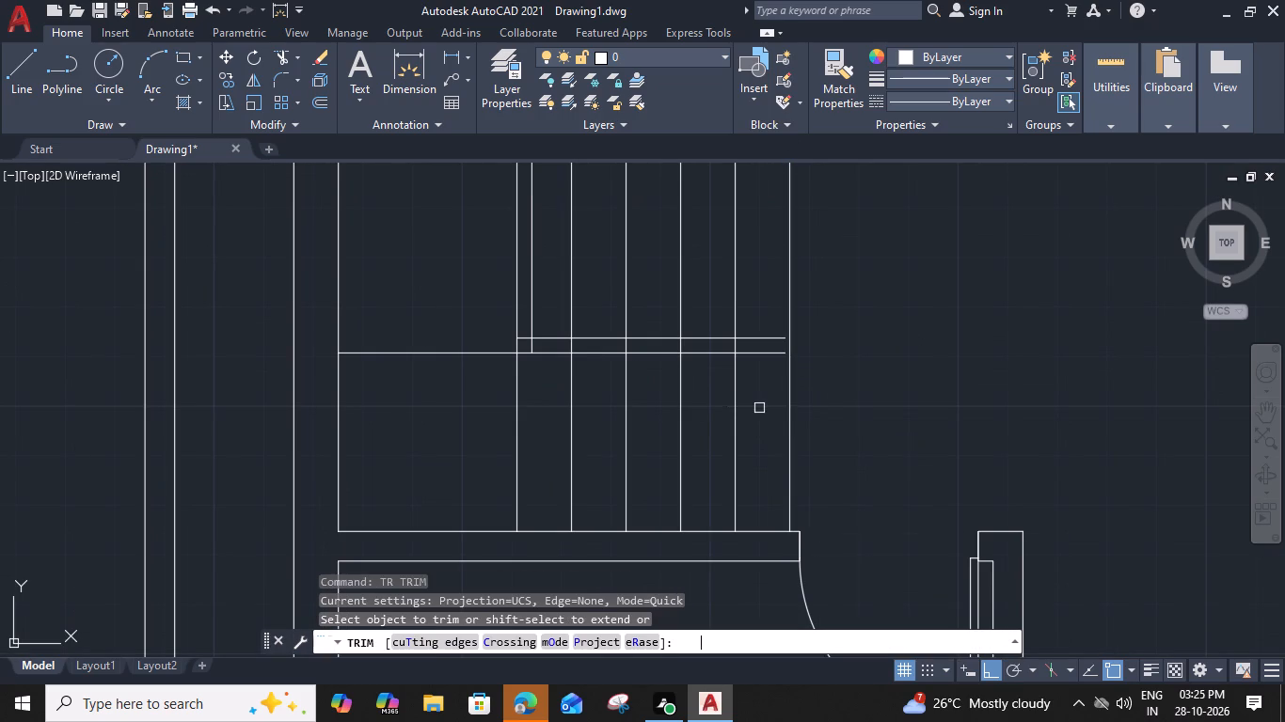
left_click(764, 322, "shift")
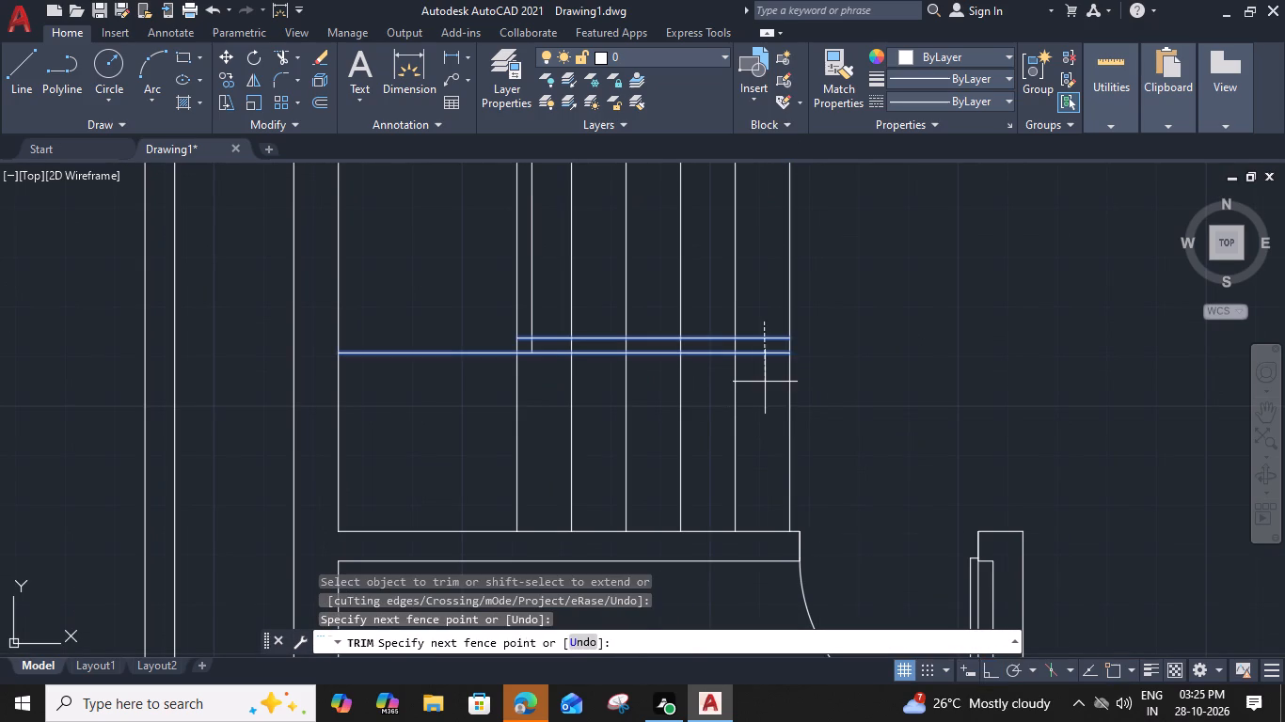
left_click(765, 382, "shift")
middle_click_drag(756, 261, 757, 425)
left_click(757, 237, "shift")
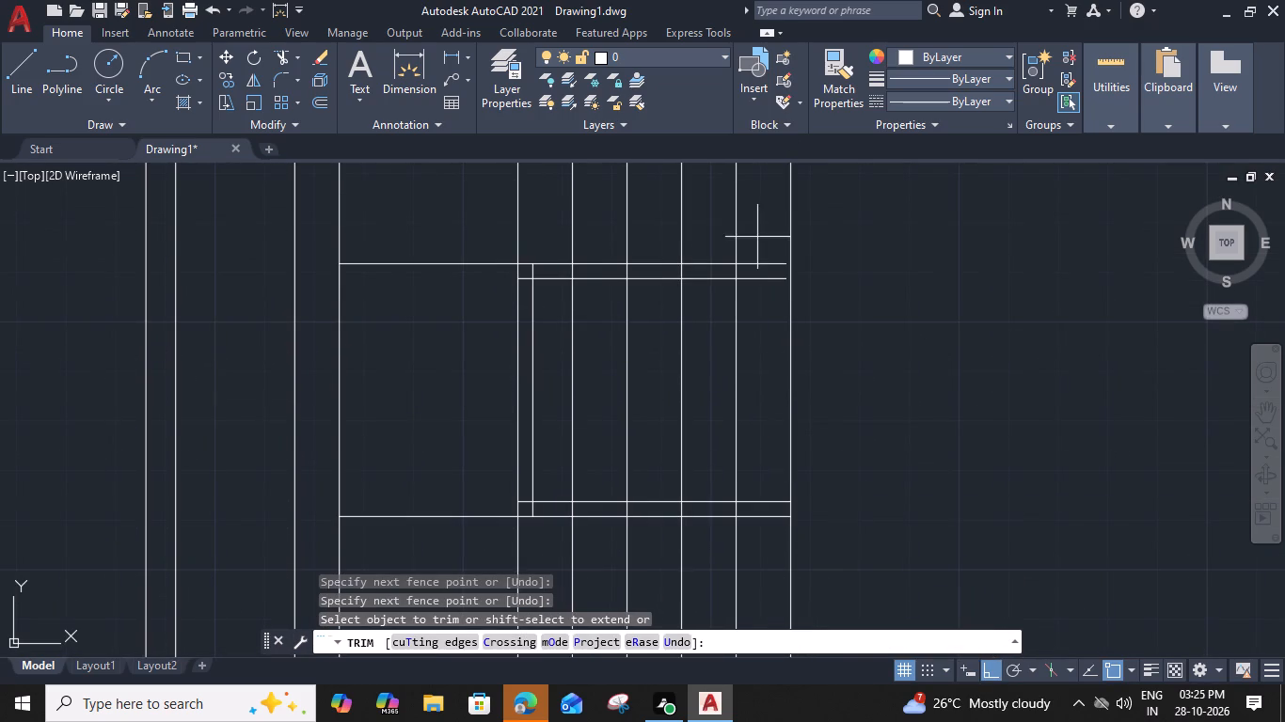
left_click(761, 338, "shift")
Trim the tread lines out of the open well between the flights and out of the two narrow horizontal strips beside it.
left_click(550, 386)
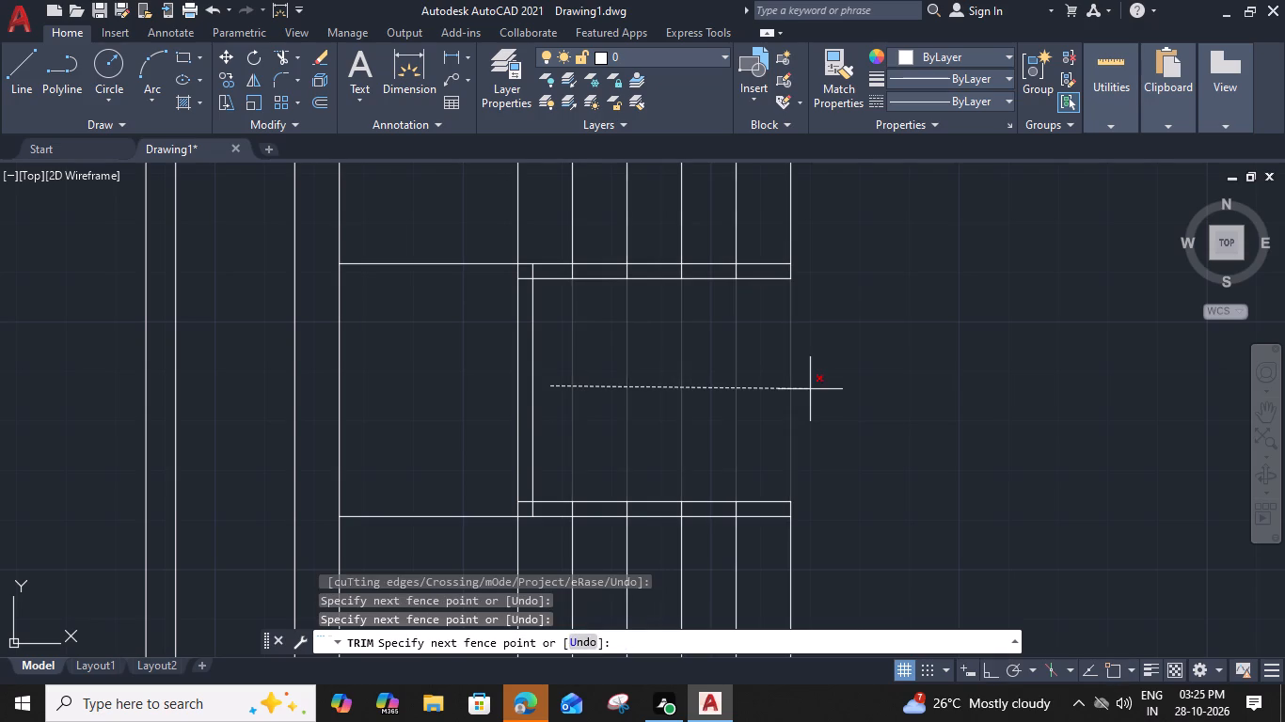
left_click(810, 389)
scroll(517, 514, "up", 1)
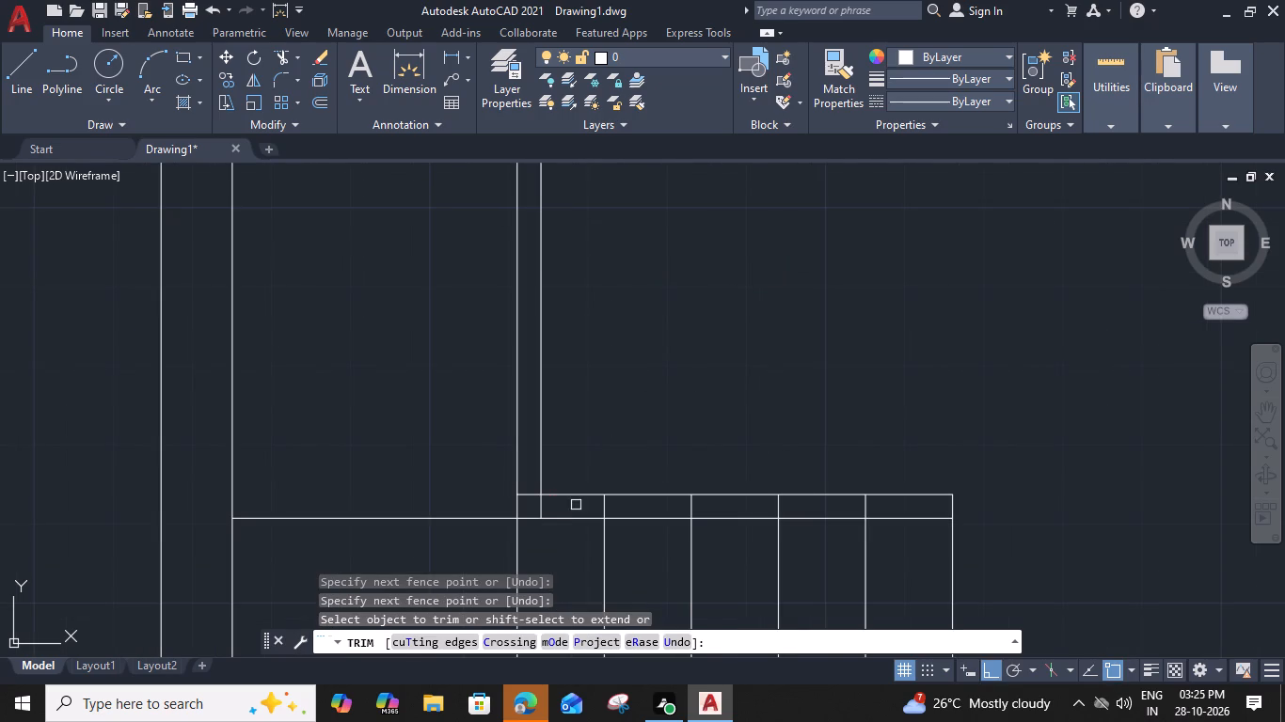
left_click(579, 505)
left_click(887, 503)
middle_click_drag(856, 297, 827, 598)
left_click(551, 428)
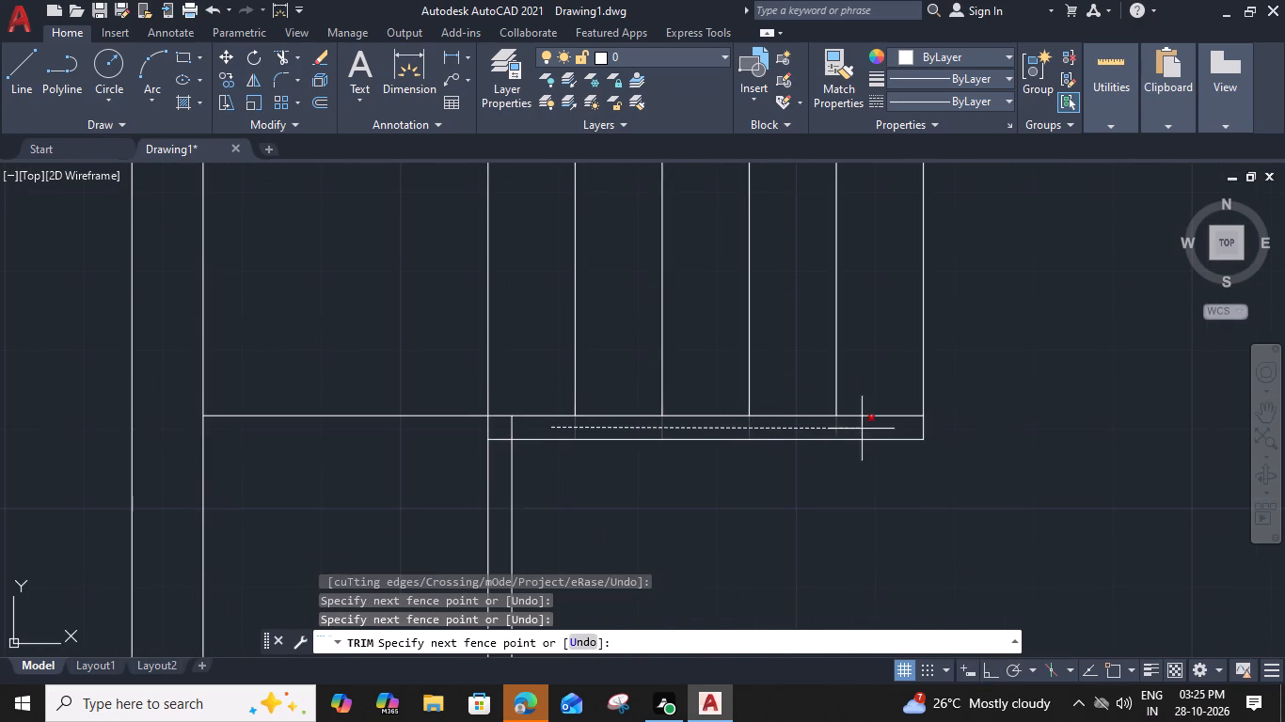
left_click(862, 429)
key("Escape")
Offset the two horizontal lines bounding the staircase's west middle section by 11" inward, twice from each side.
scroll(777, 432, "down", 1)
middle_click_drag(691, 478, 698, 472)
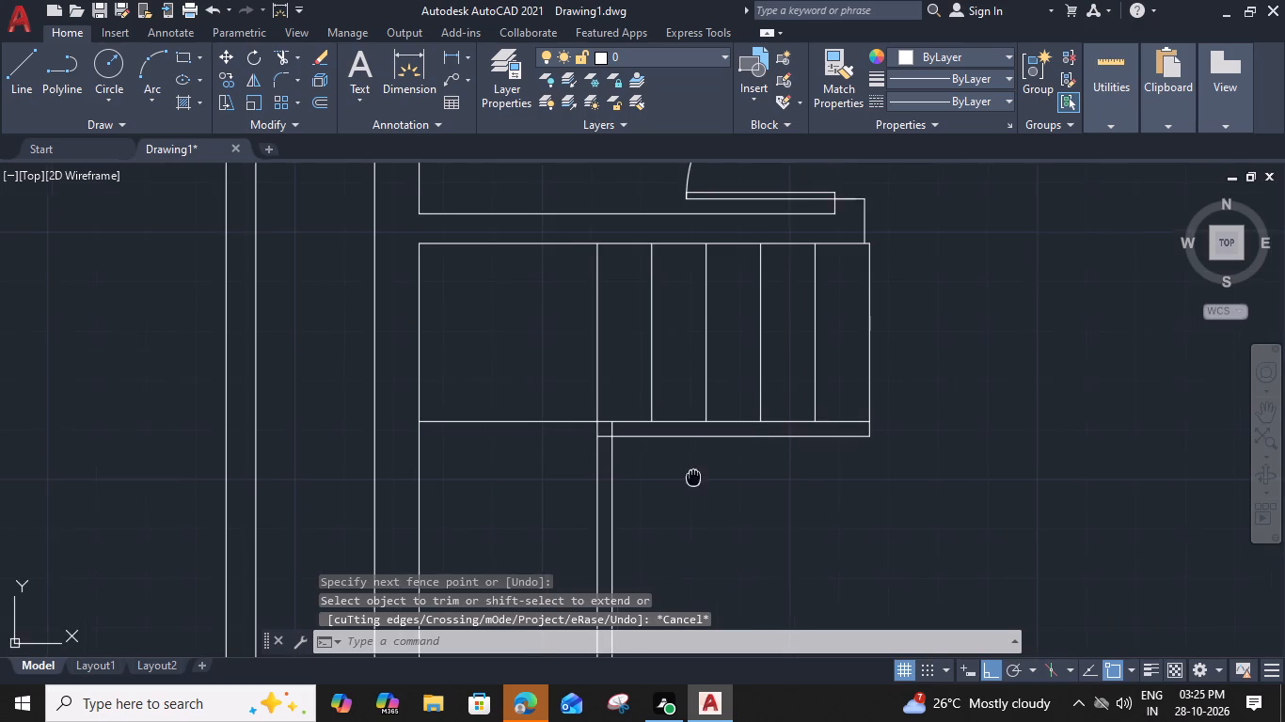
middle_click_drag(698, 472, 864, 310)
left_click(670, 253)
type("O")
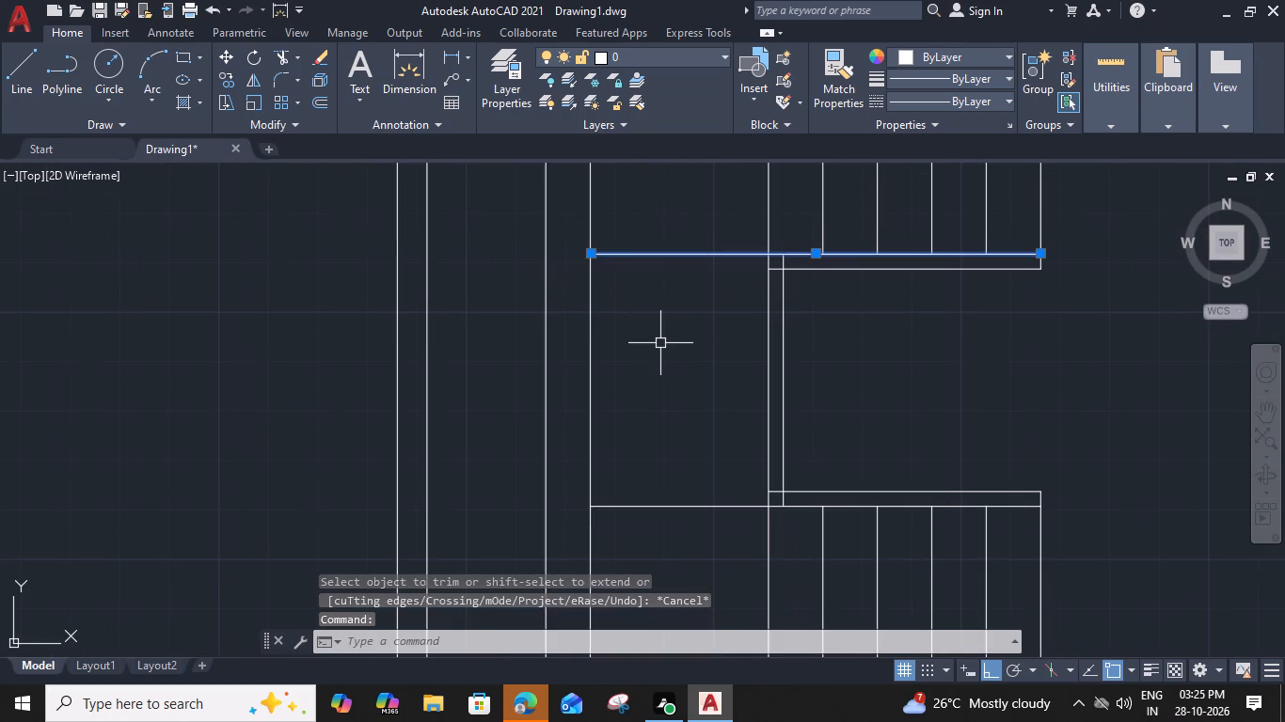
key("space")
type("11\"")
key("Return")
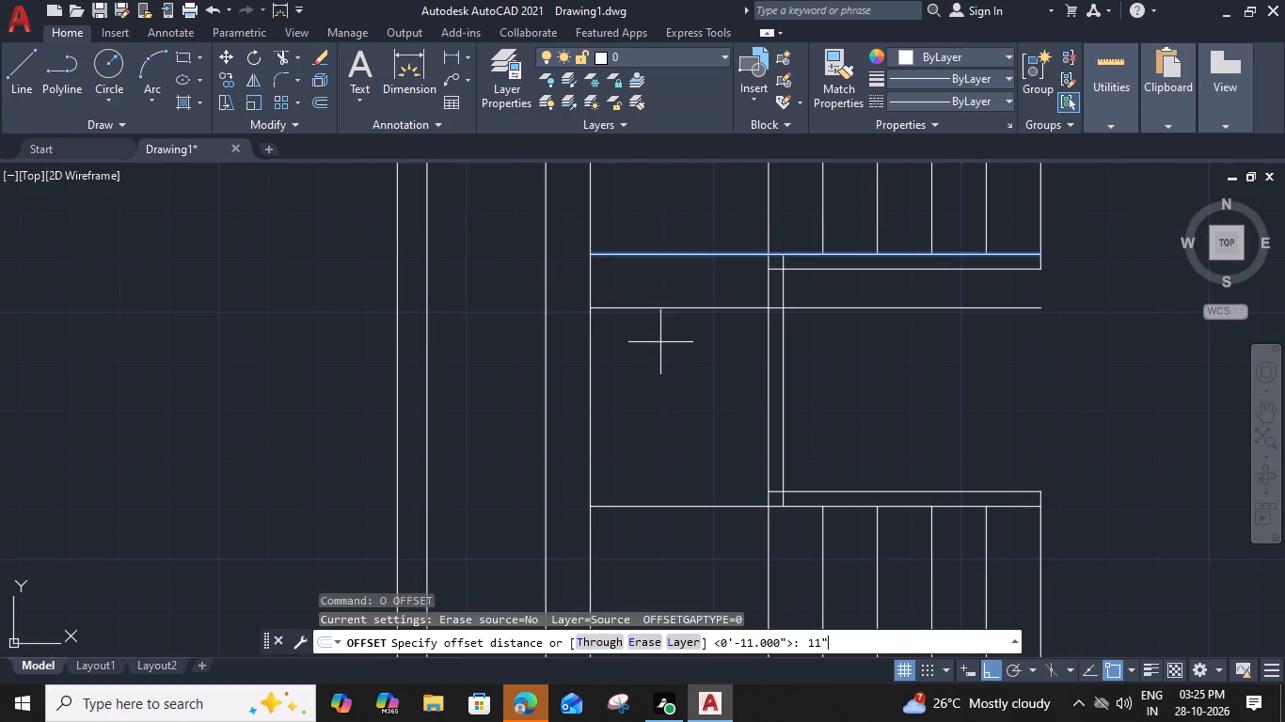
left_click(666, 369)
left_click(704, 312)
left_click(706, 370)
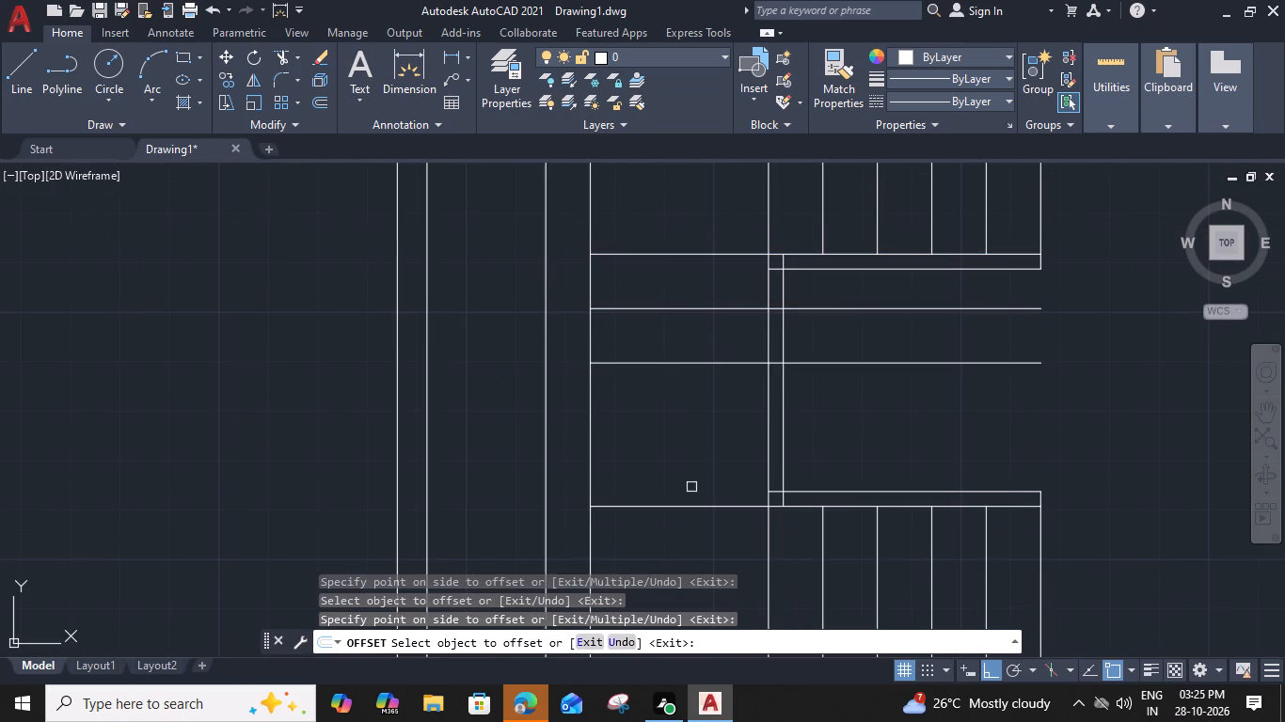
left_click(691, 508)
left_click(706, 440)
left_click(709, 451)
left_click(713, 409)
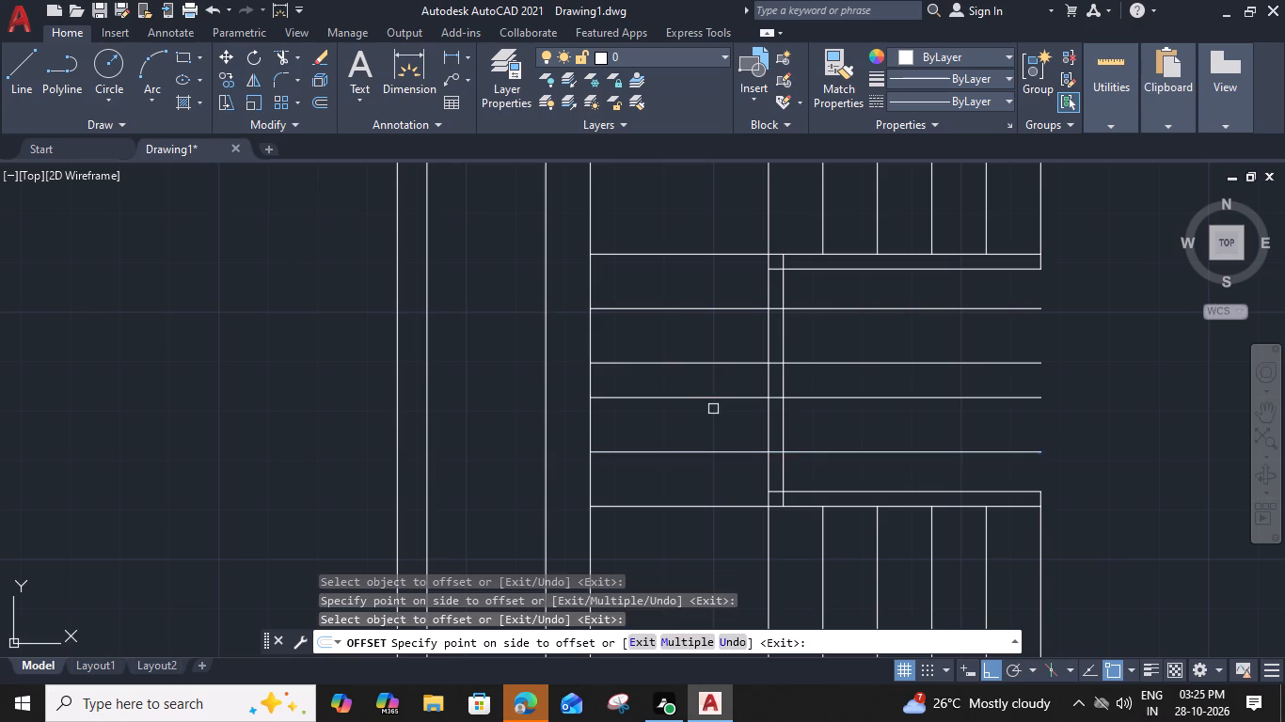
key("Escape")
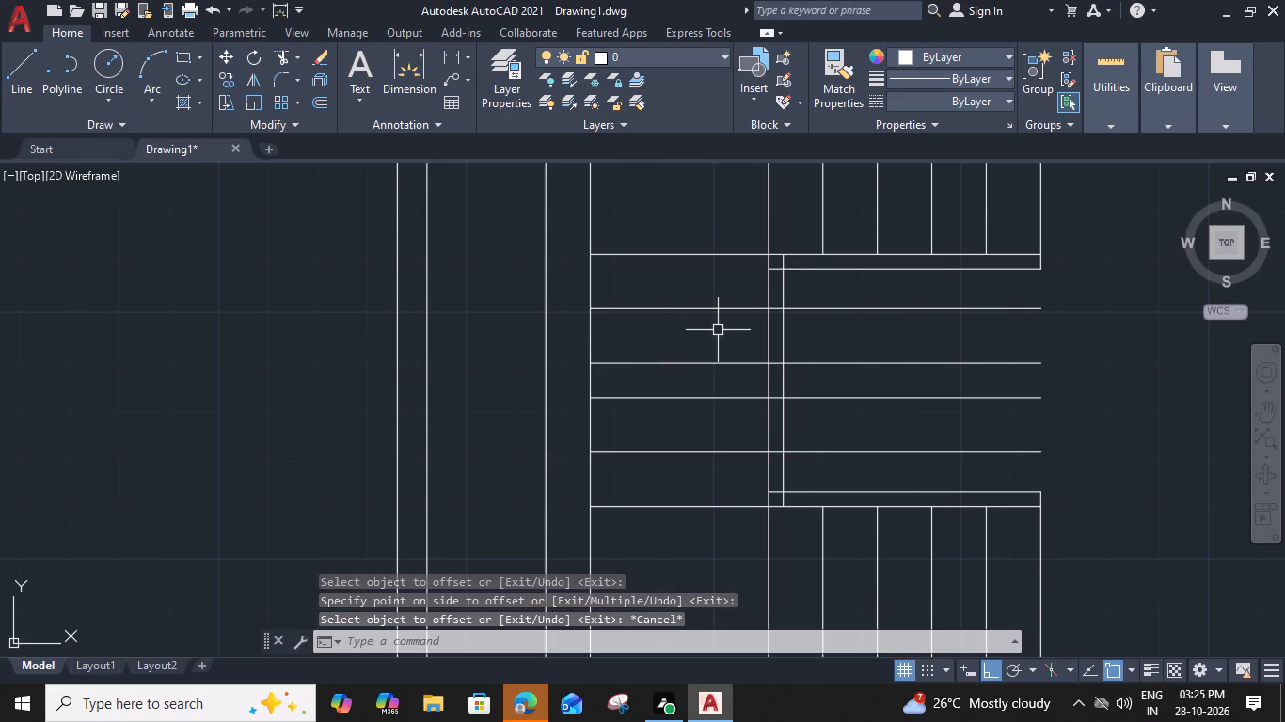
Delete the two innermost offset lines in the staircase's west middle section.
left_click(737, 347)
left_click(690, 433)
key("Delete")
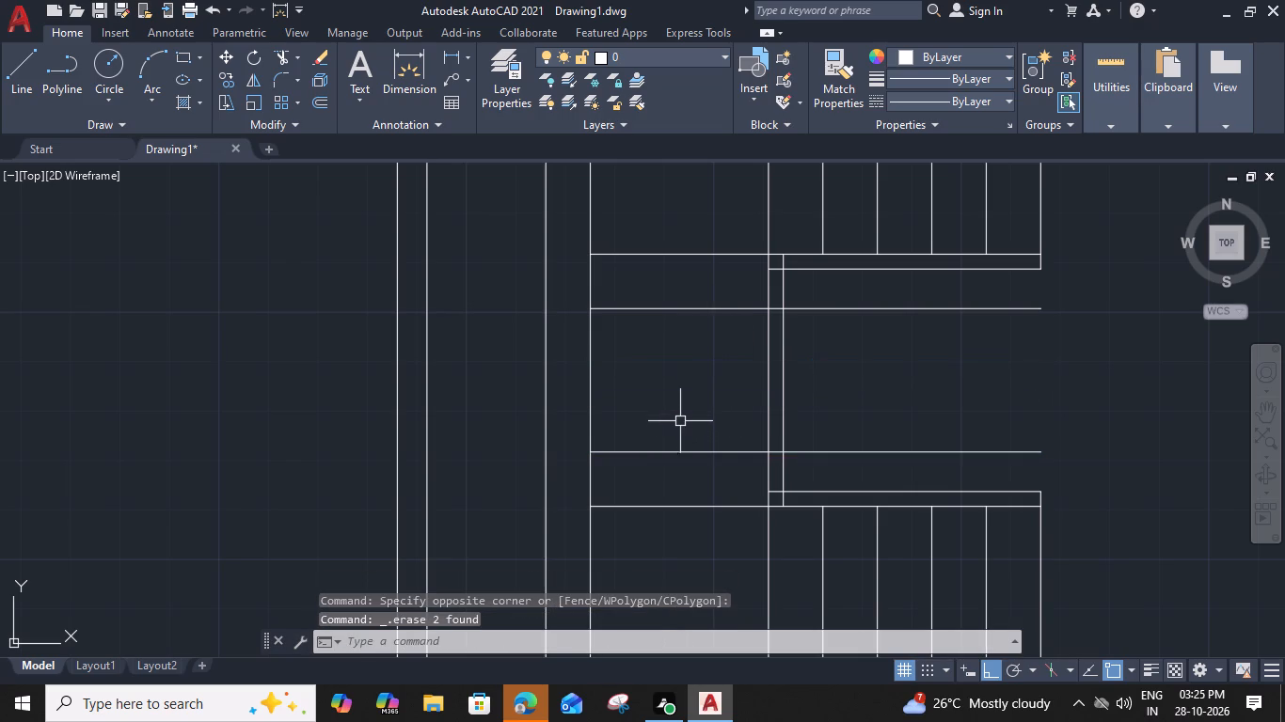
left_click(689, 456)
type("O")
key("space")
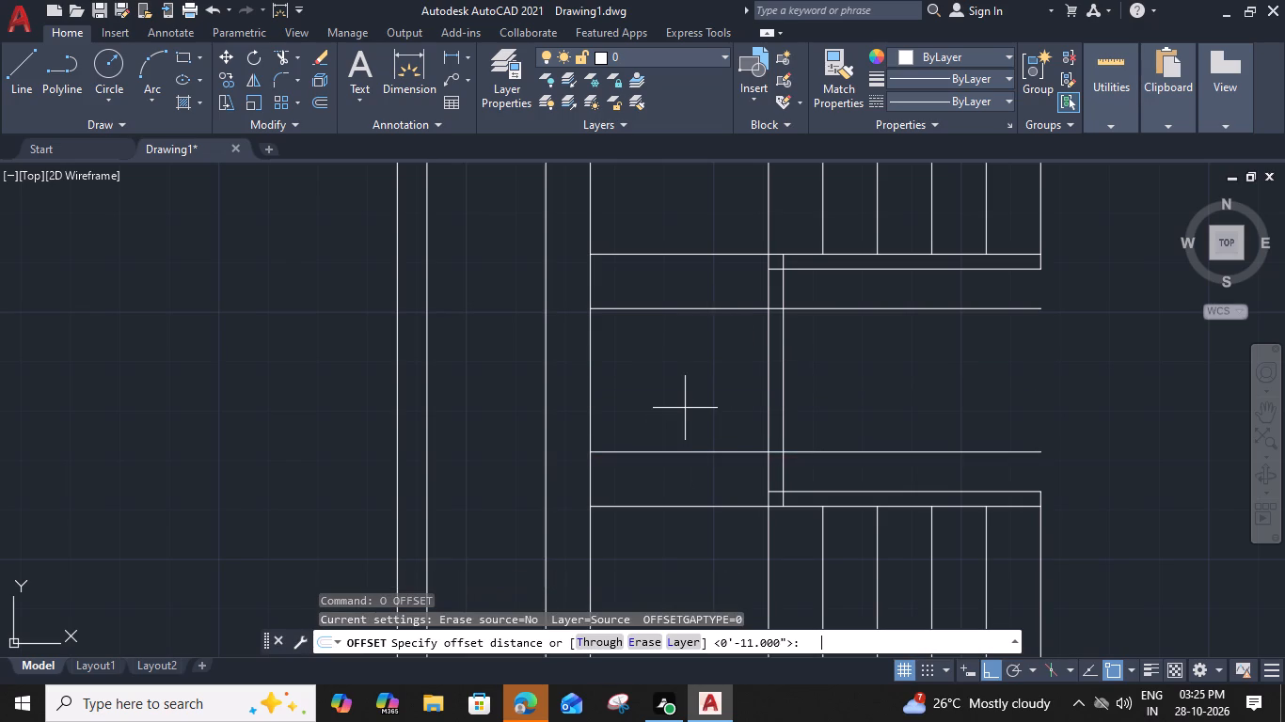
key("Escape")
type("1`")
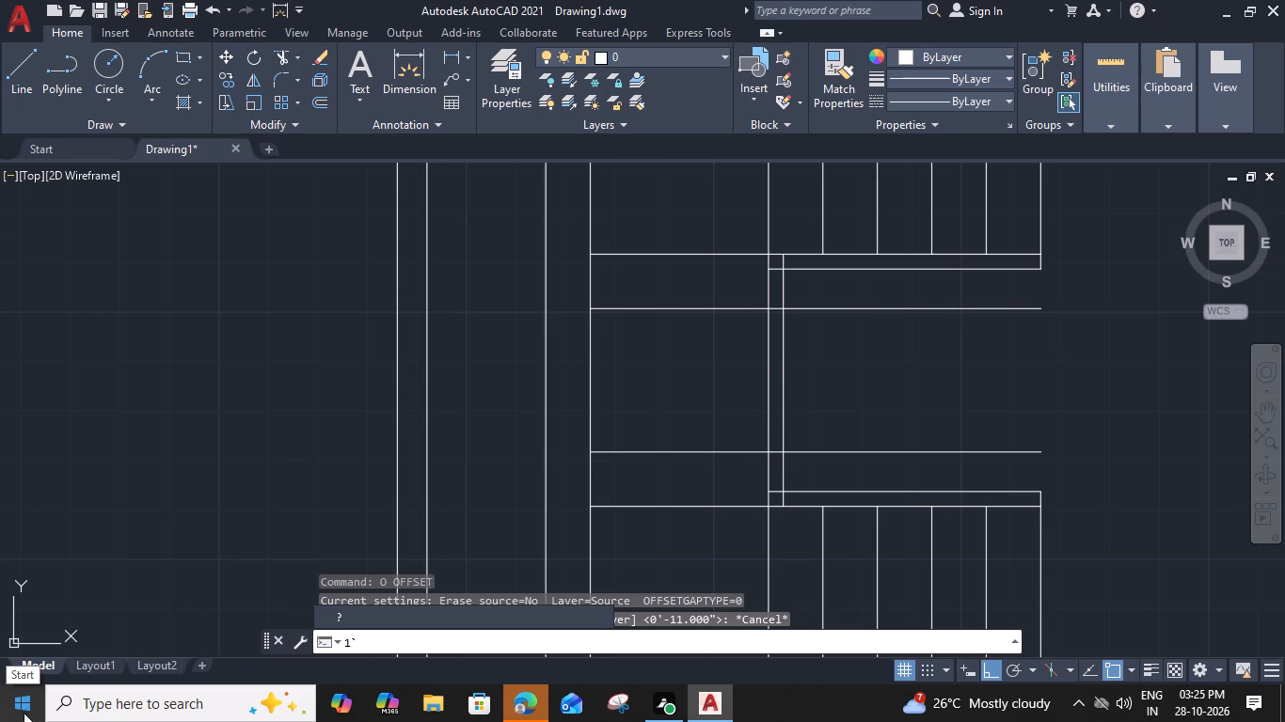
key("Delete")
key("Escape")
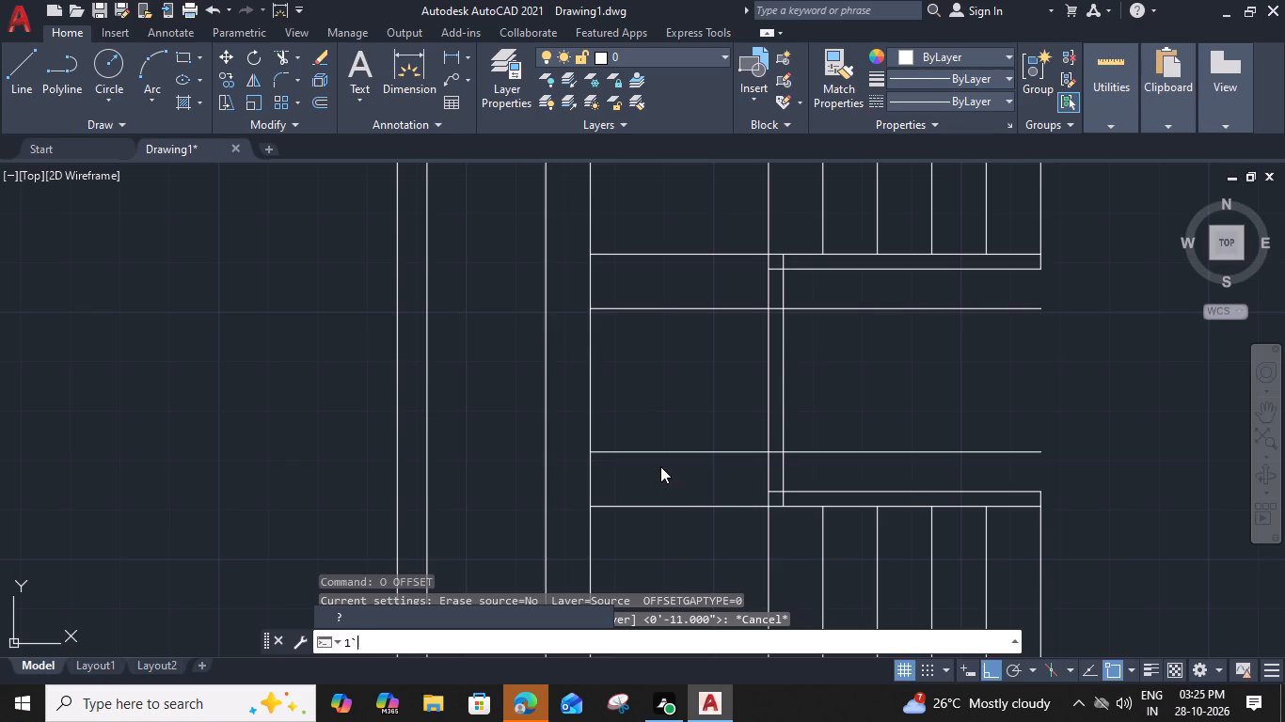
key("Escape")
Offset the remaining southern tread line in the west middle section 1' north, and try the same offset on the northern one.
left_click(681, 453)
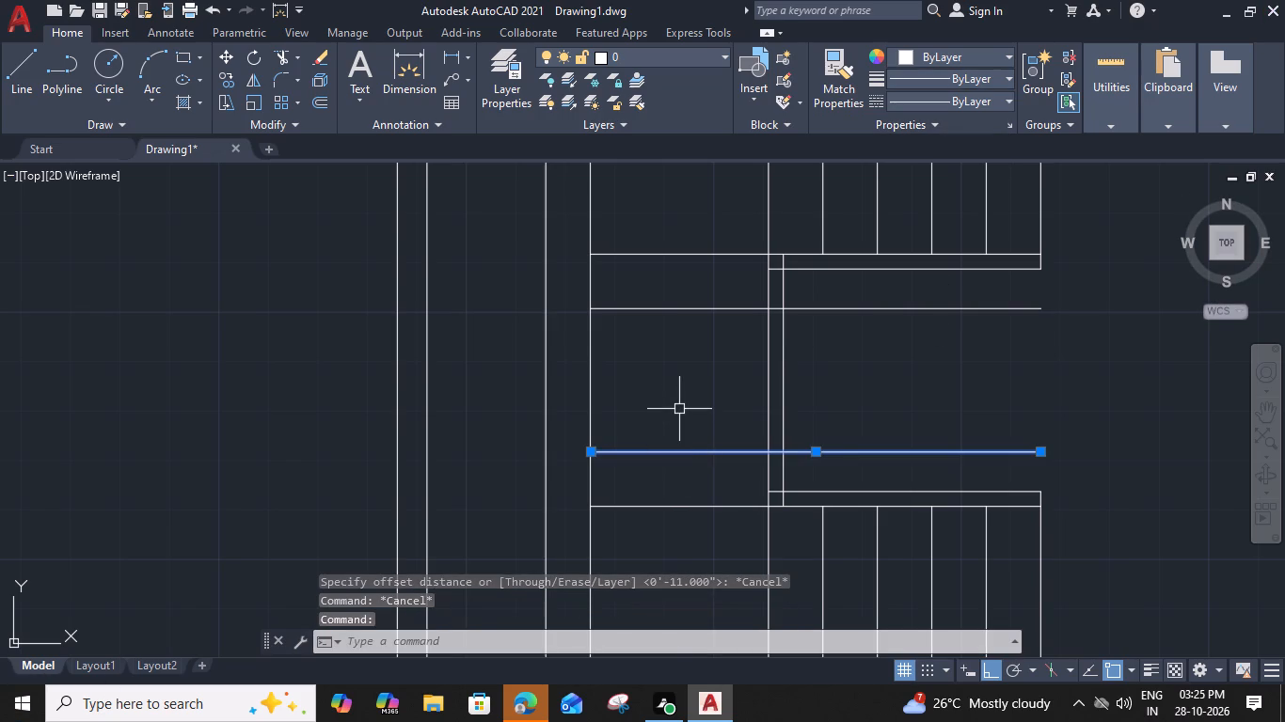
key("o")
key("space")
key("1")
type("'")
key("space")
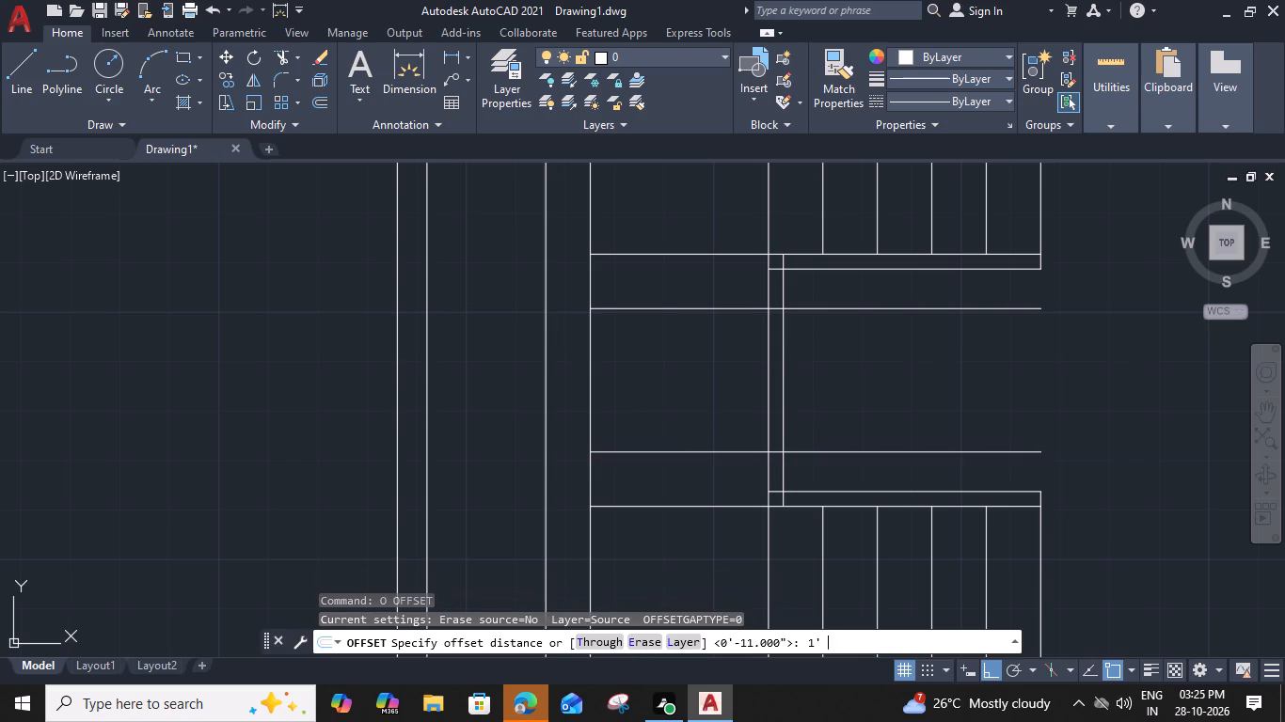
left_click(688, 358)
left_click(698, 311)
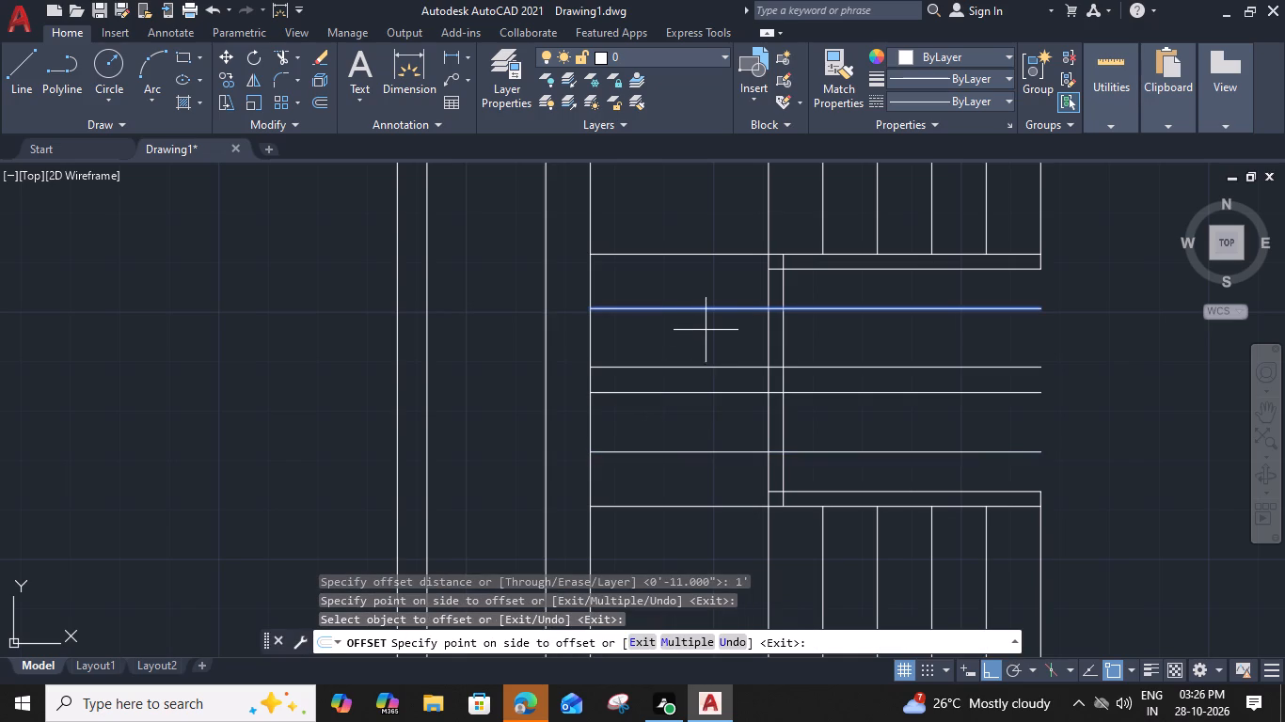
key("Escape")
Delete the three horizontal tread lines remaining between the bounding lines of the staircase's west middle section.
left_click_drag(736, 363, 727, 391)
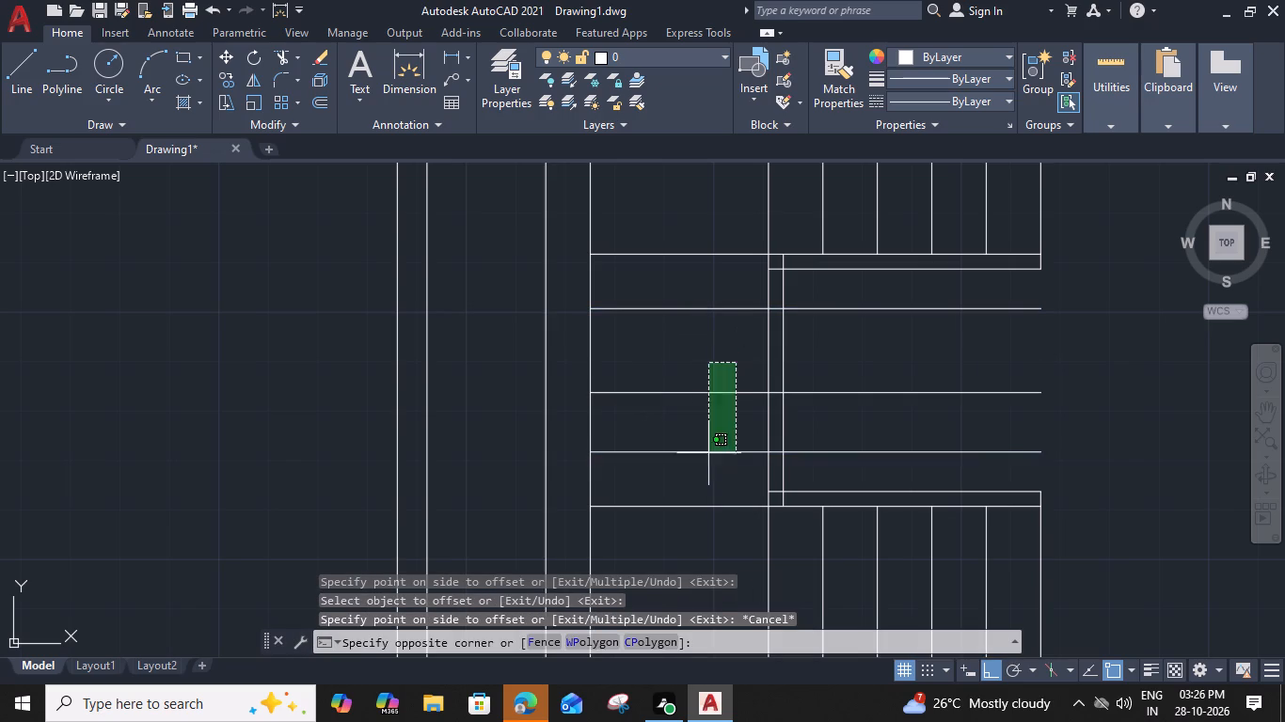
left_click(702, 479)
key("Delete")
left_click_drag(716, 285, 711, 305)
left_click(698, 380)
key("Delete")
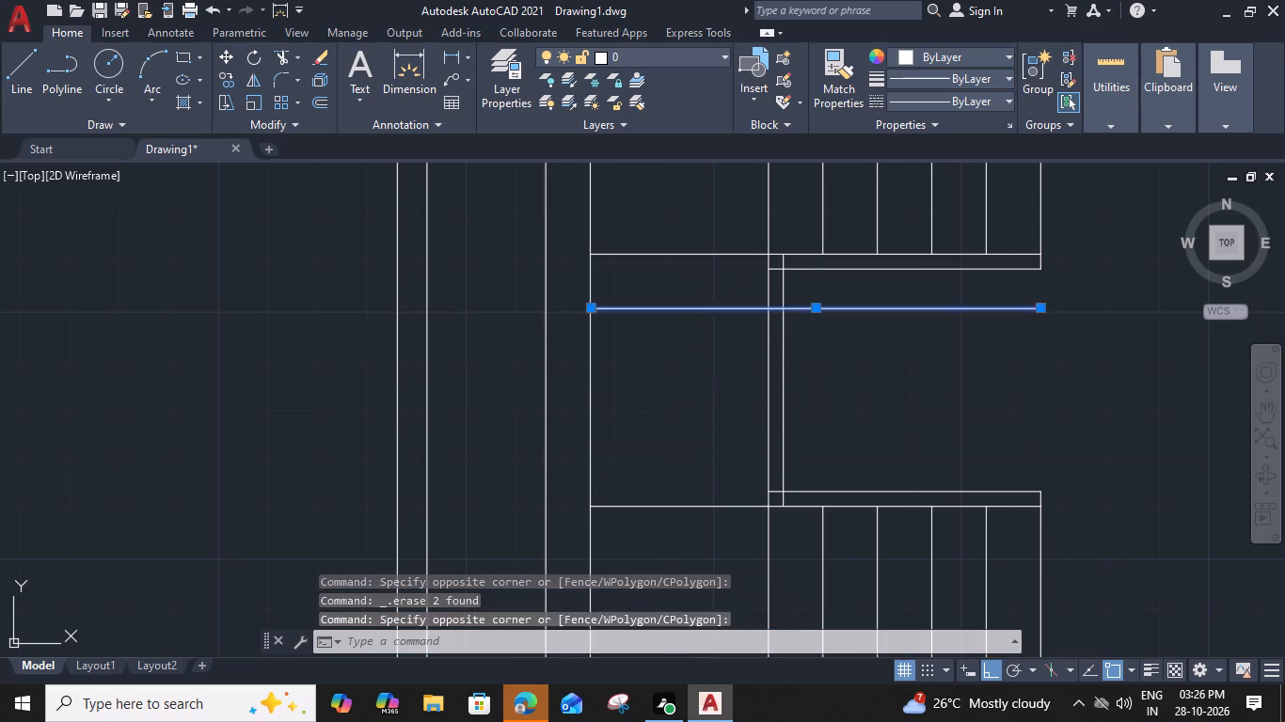
Offset the two lines bounding the staircase's west middle section 1' inward, and the resulting southern tread another 1' north.
left_click_drag(697, 508, 697, 499)
type("O 1'")
key("space")
left_click(691, 388)
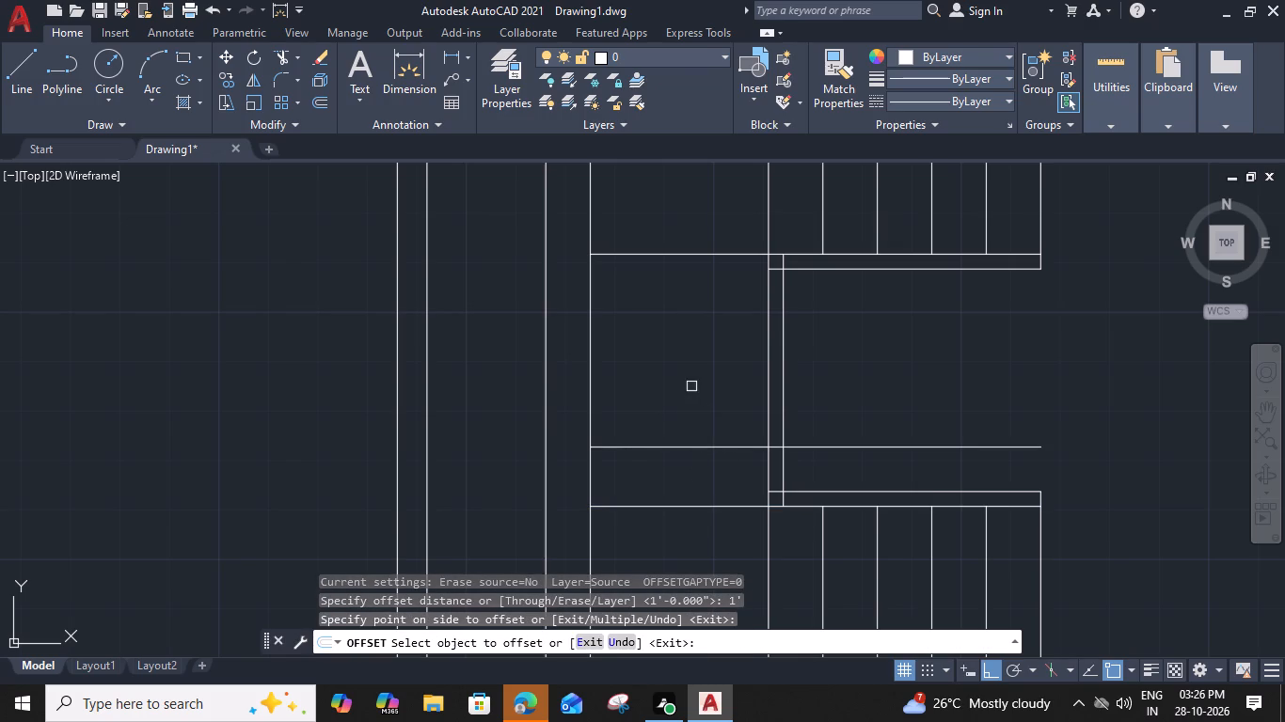
left_click_drag(691, 253, 692, 262)
left_click(691, 383)
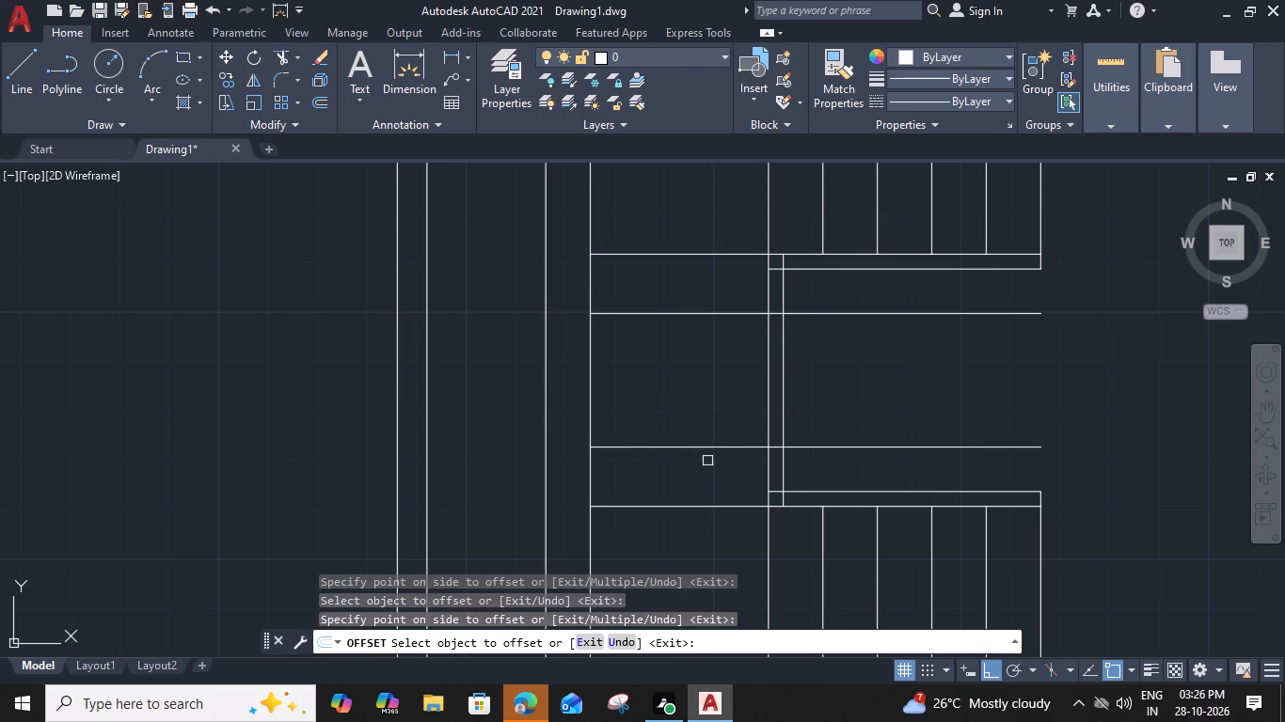
left_click(710, 445)
left_click_drag(709, 364, 709, 348)
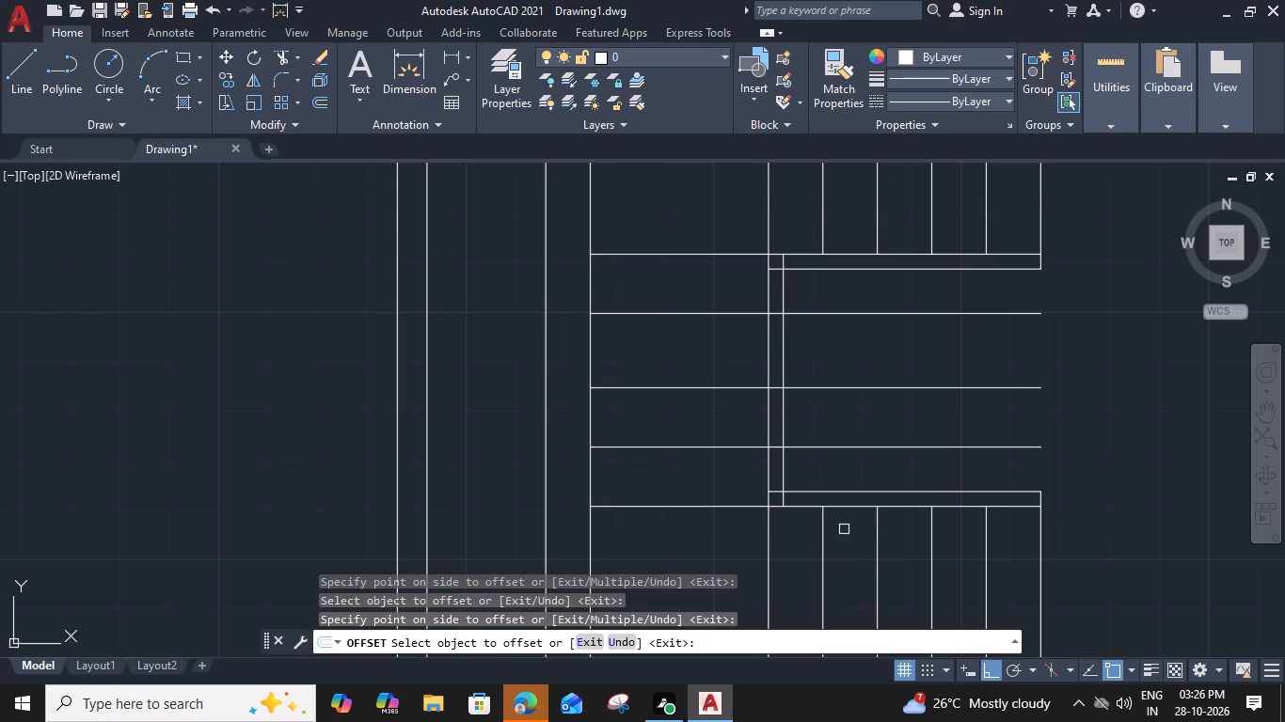
key("Escape")
Trim the three new tread lines back to the inner vertical edge of the staircase's west middle section.
type("TR")
key("space")
left_click(857, 457)
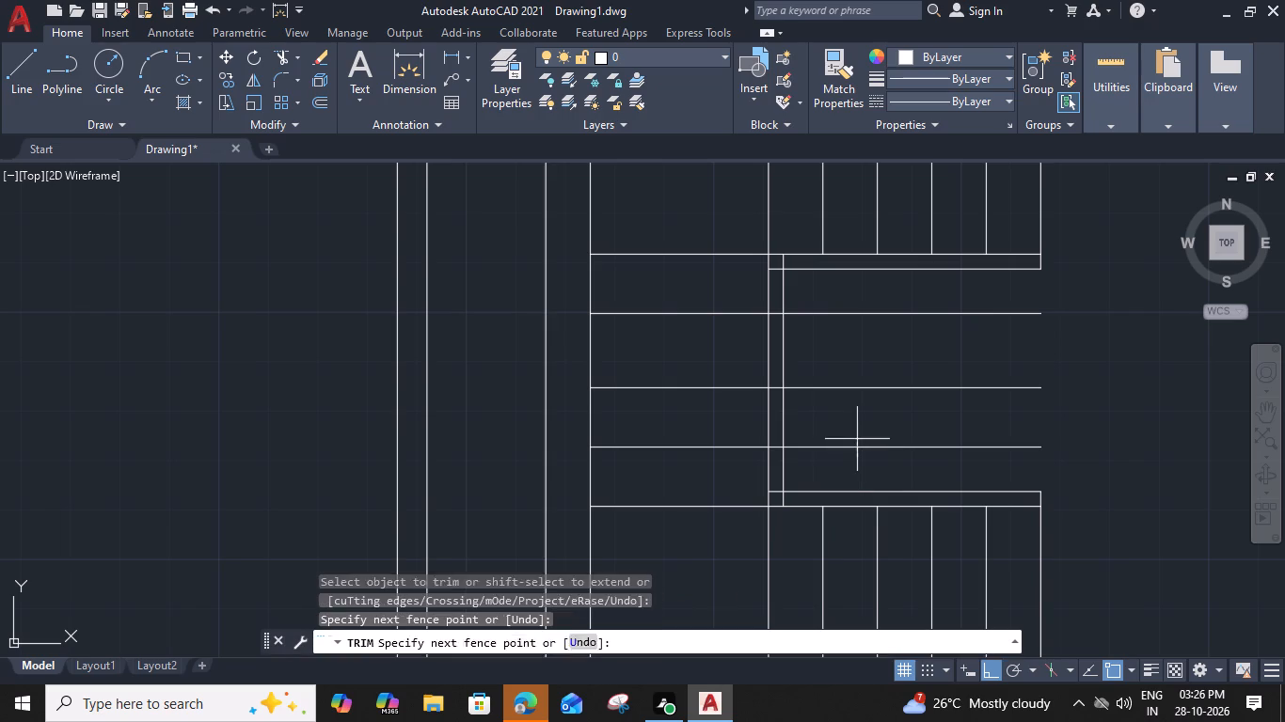
left_click(871, 283)
scroll(769, 330, "up", 1)
left_click(779, 289)
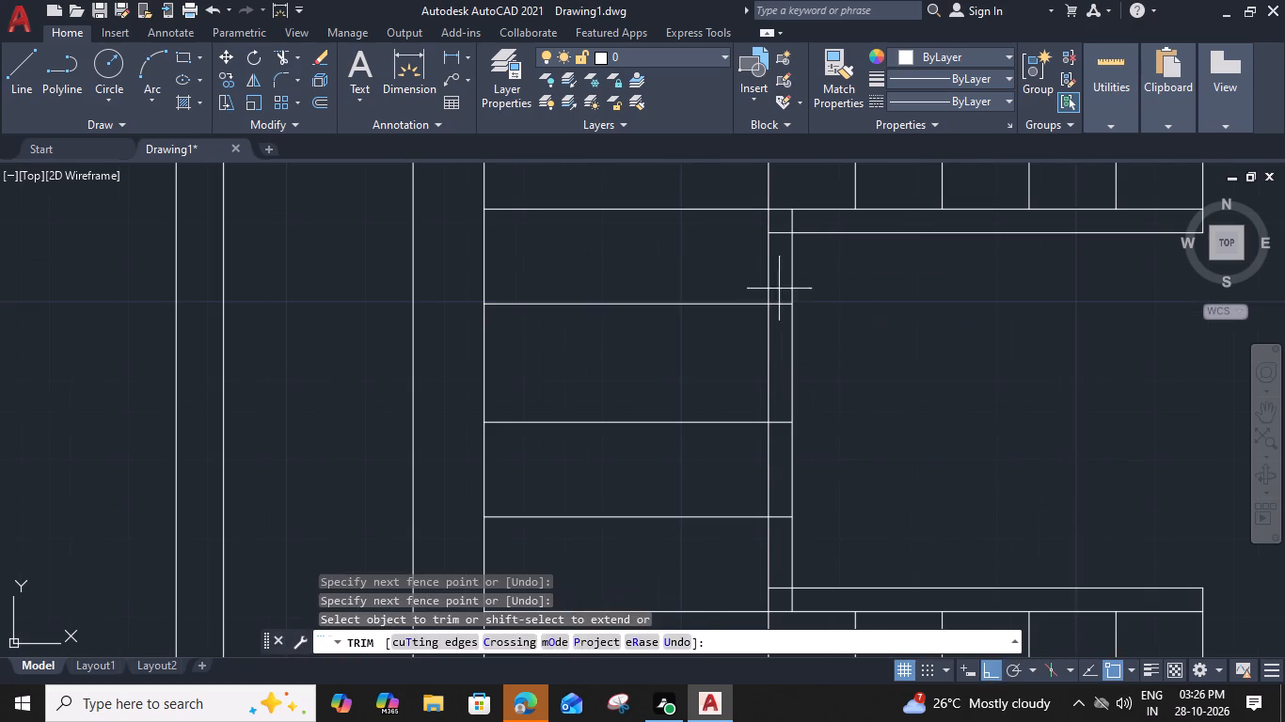
left_click(782, 554)
key("Escape")
Offset the middle tread of the west section 1' north, and offset the resulting line another 1' north.
scroll(788, 500, "down", 2)
middle_click_drag(781, 452, 803, 474)
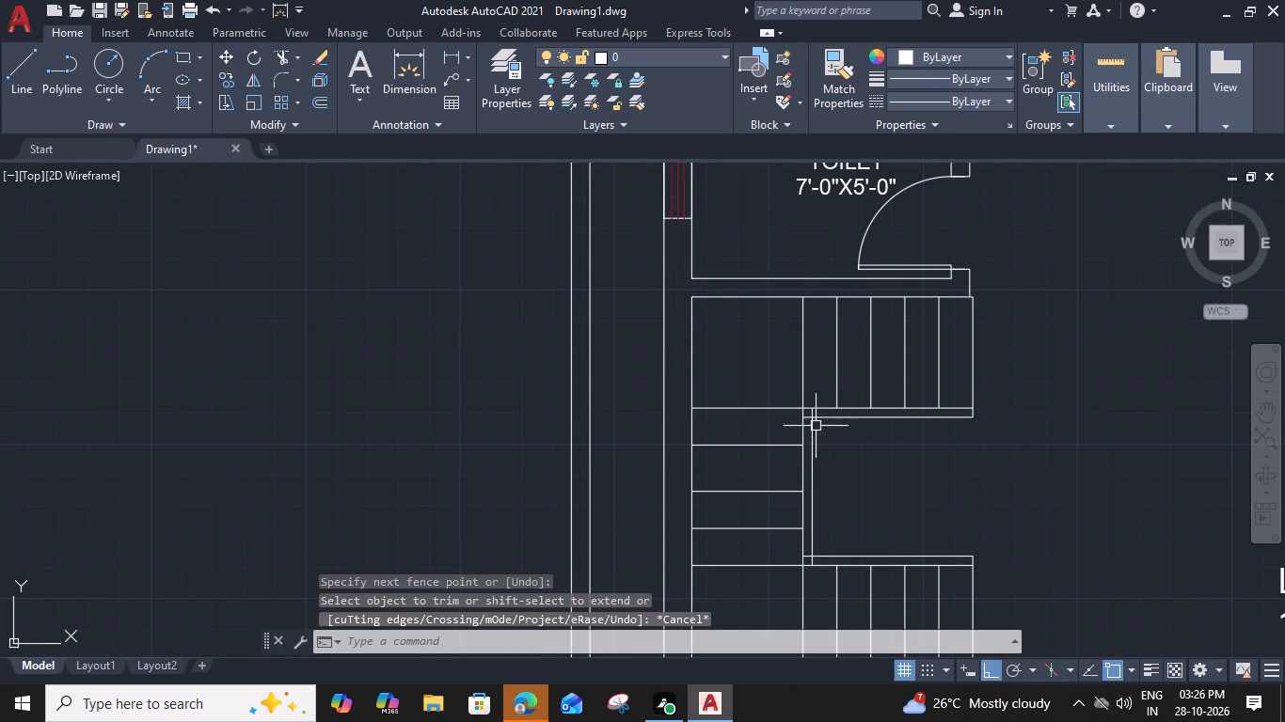
left_click(743, 489)
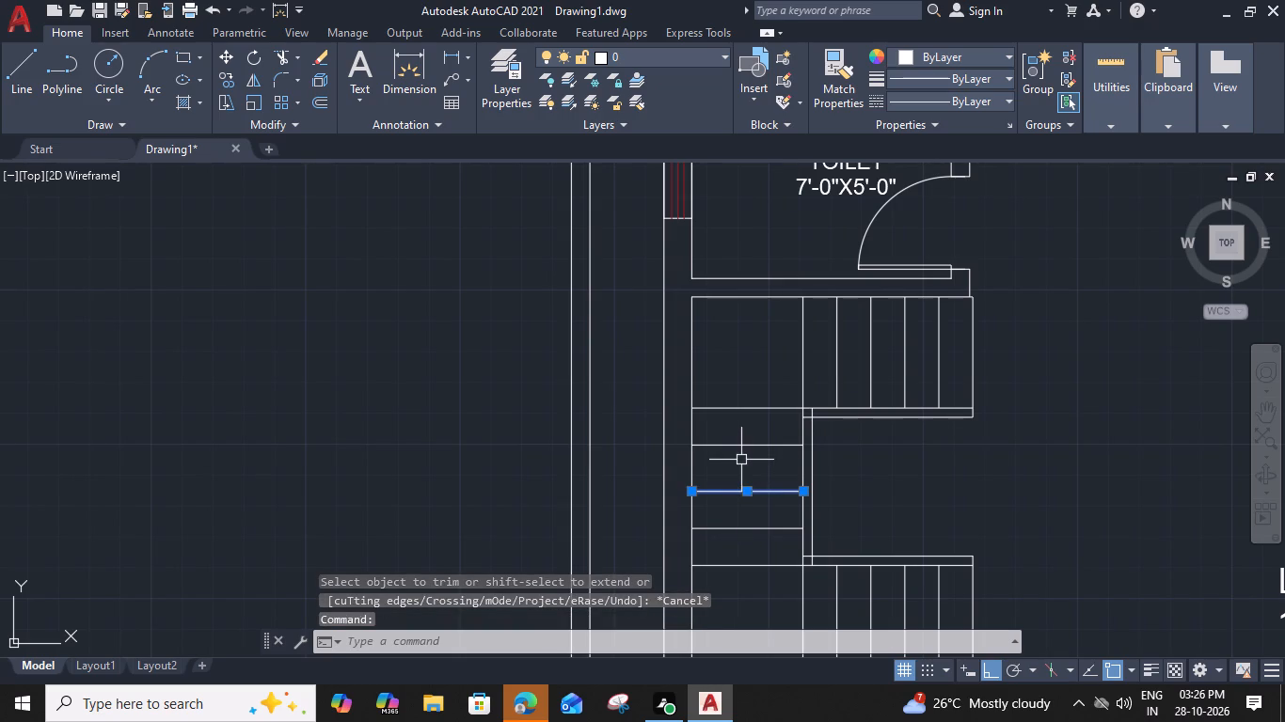
type("O")
key("space")
key("1")
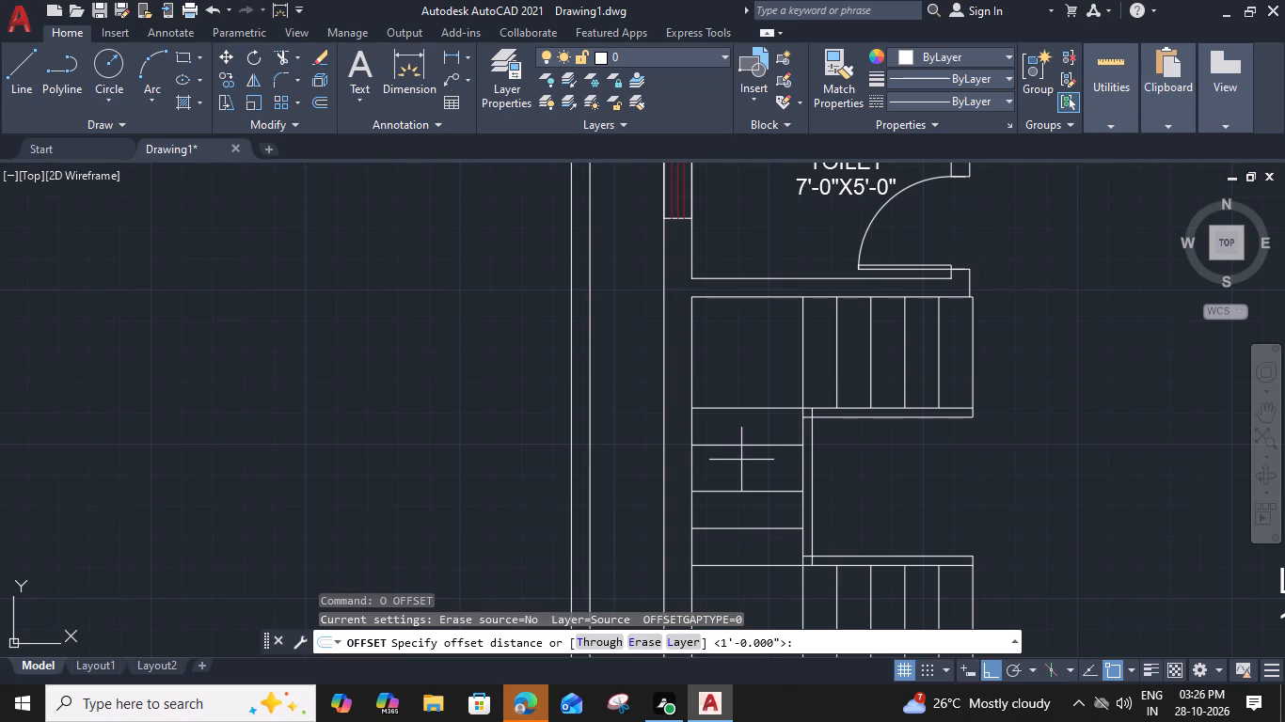
type("'")
key("space")
left_click(746, 443)
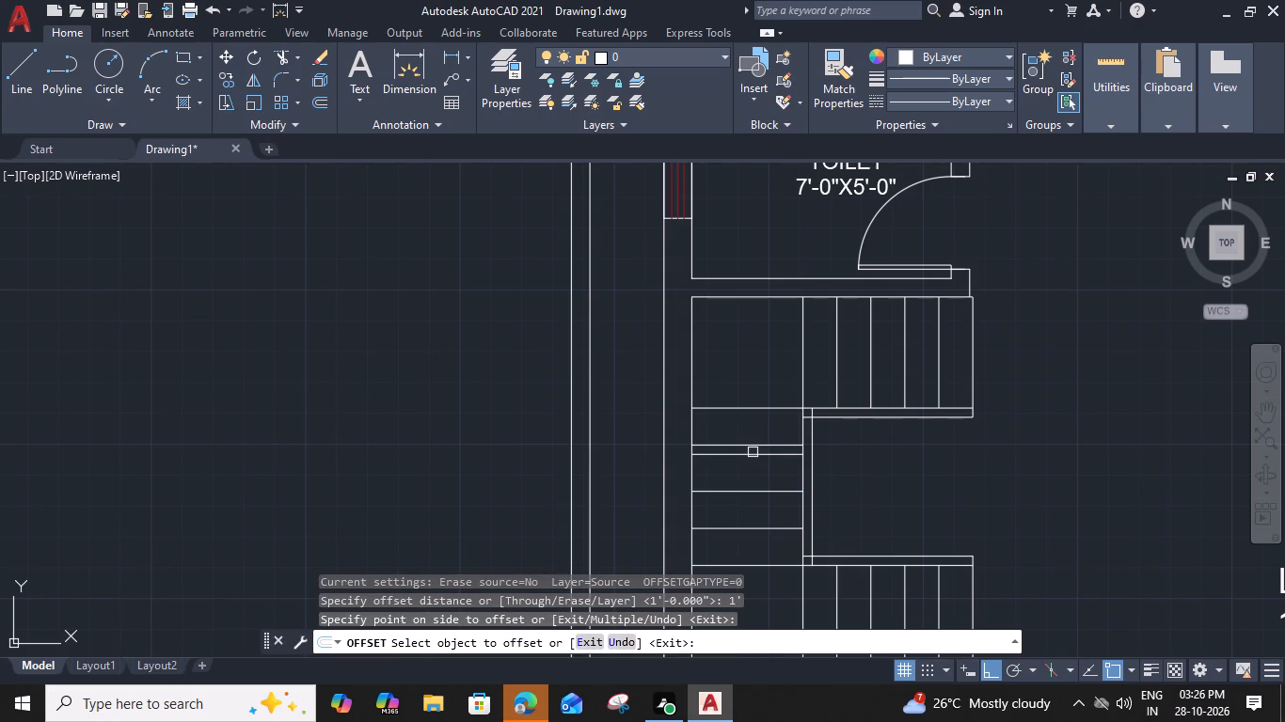
left_click(753, 452)
left_click(753, 423)
key("Escape")
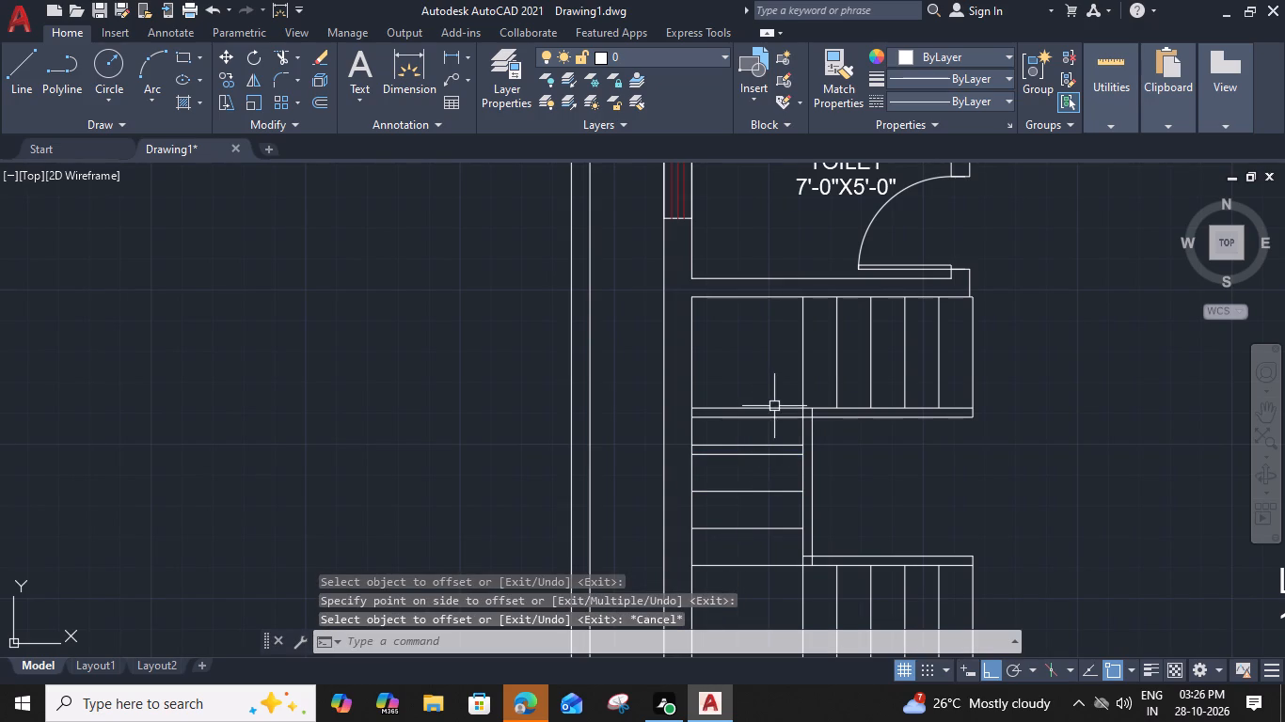
left_click(774, 406)
key("Escape")
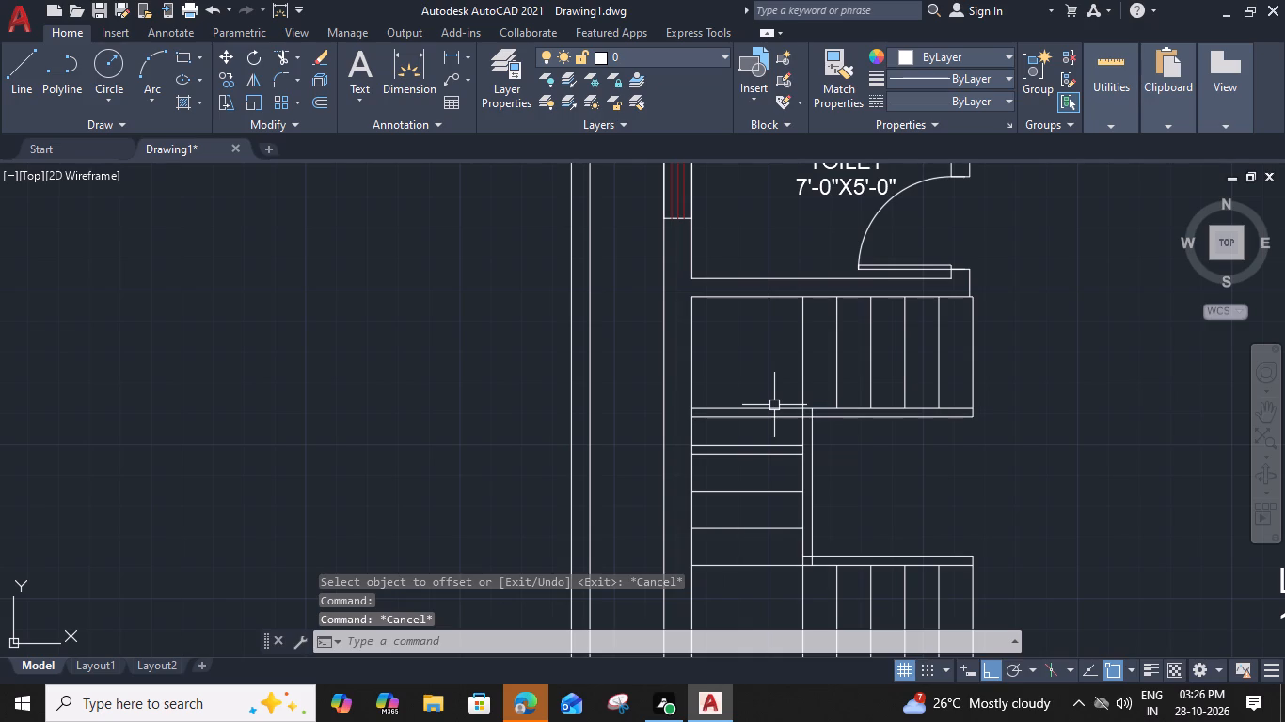
Trim away the old northern bounding line and the old northernmost tread within the staircase's west section.
type("TR")
key("space")
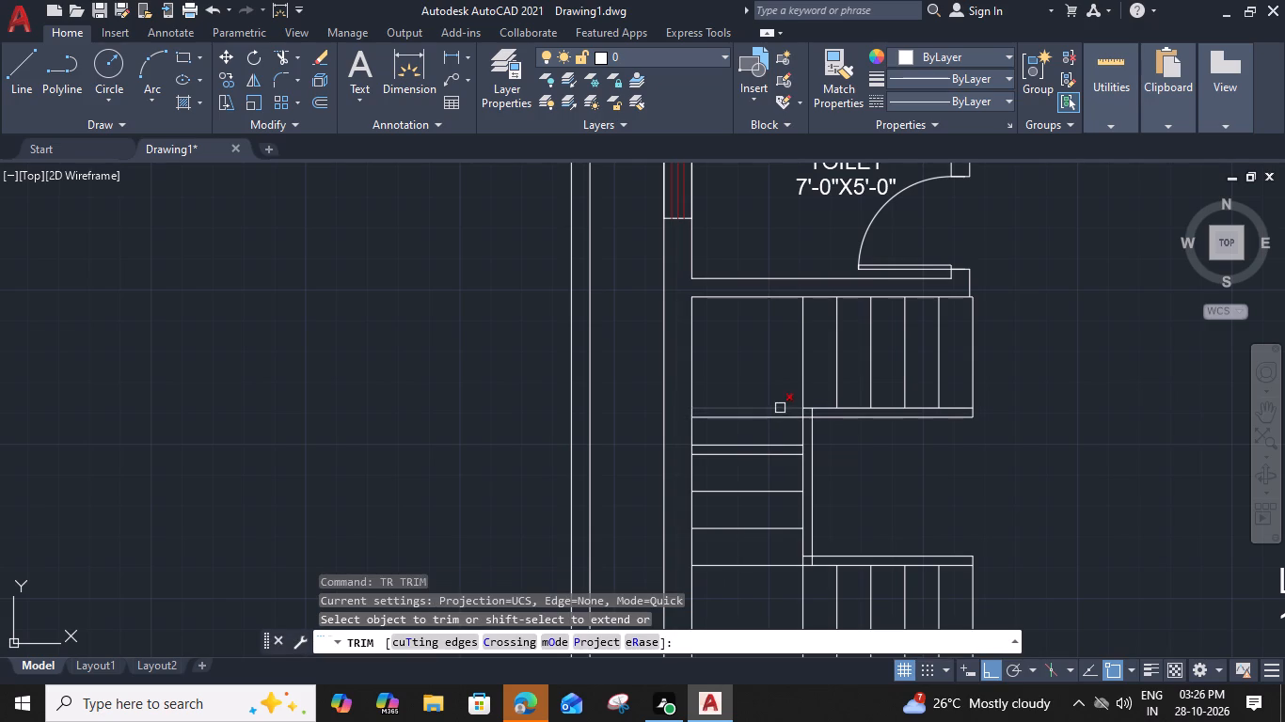
left_click(780, 408)
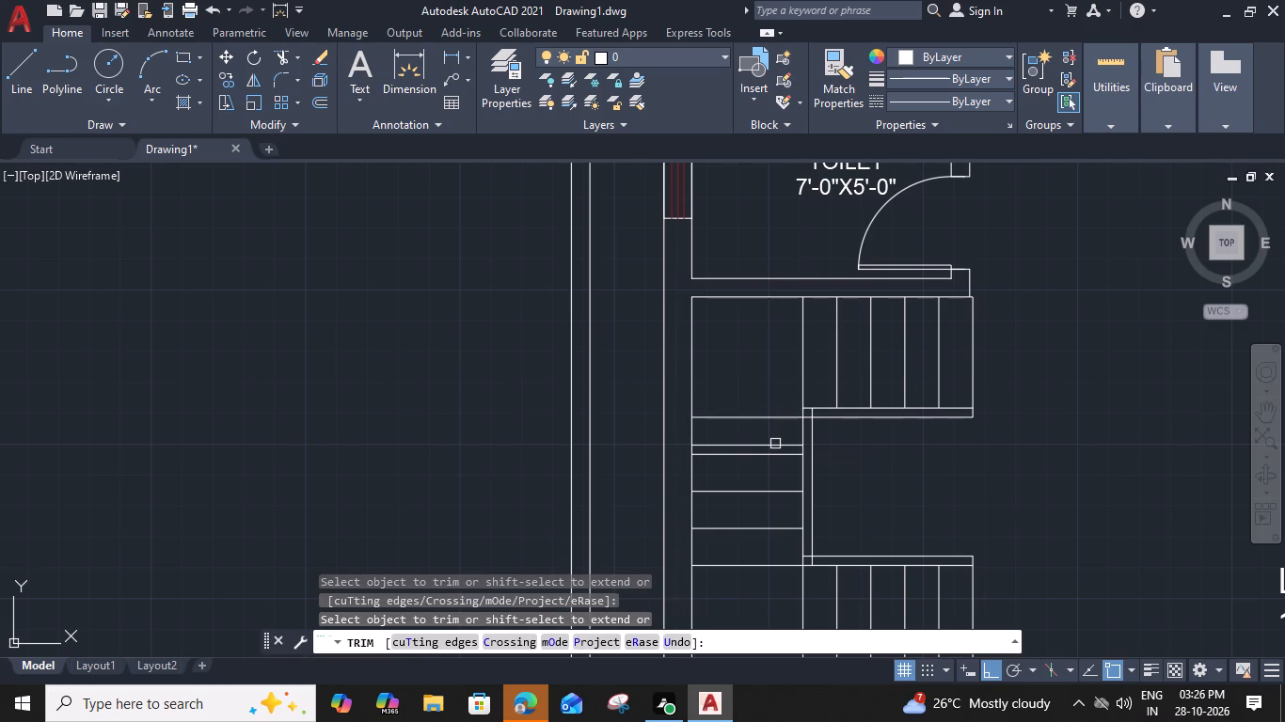
left_click(776, 442)
key("Escape")
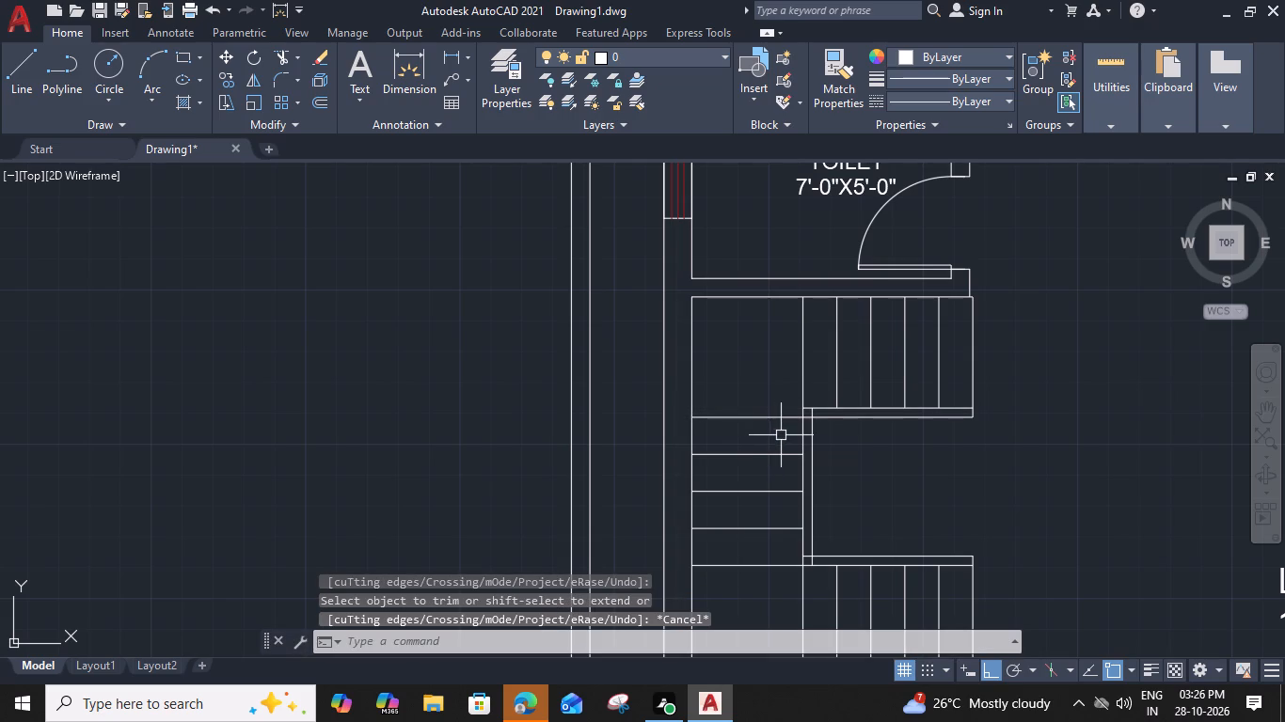
Measure the tread spacing in the staircase's west middle section.
scroll(761, 522, "up", 1)
type("MEA")
key("space")
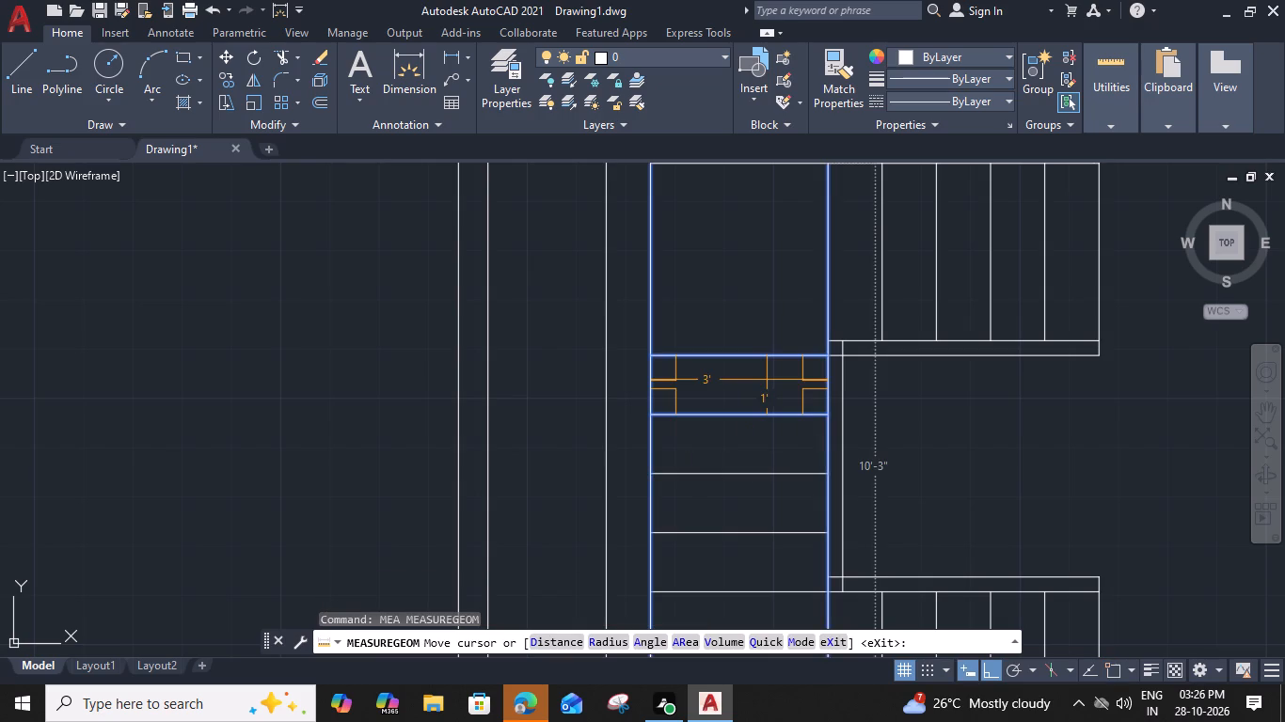
key("Escape")
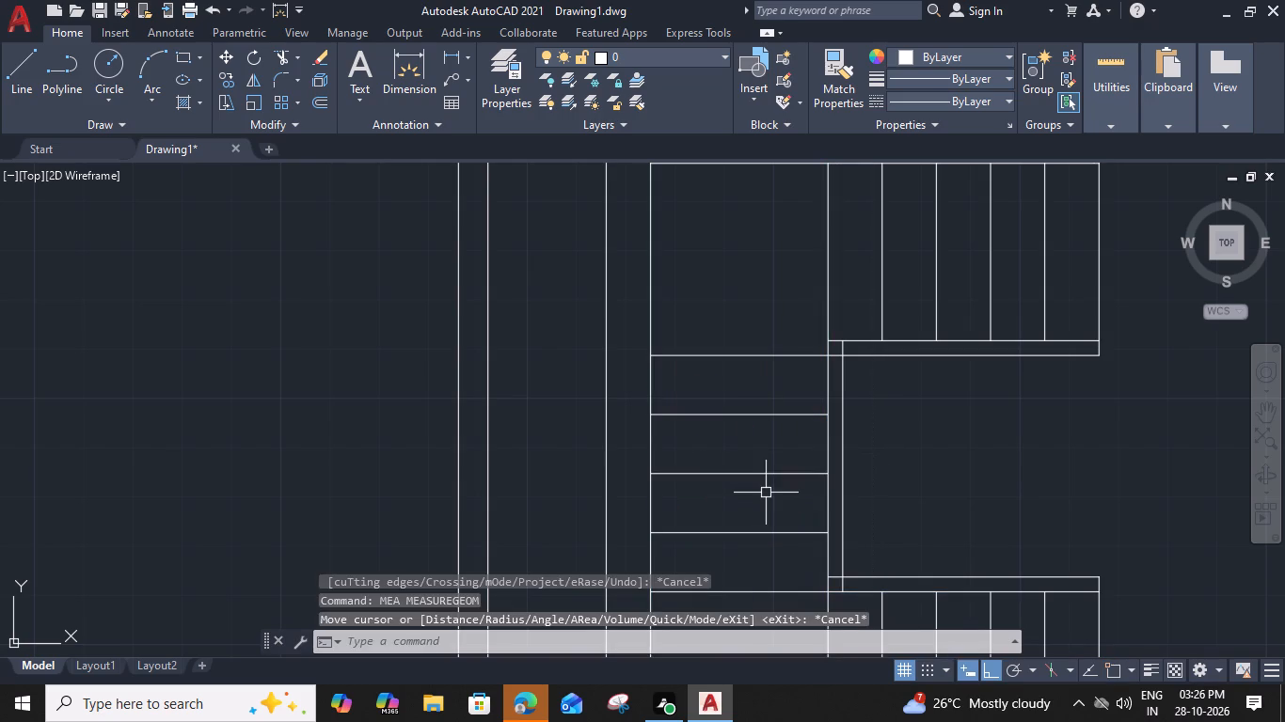
Offset the east end line of the staircase's north flight 1" to the east.
scroll(764, 453, "down", 1)
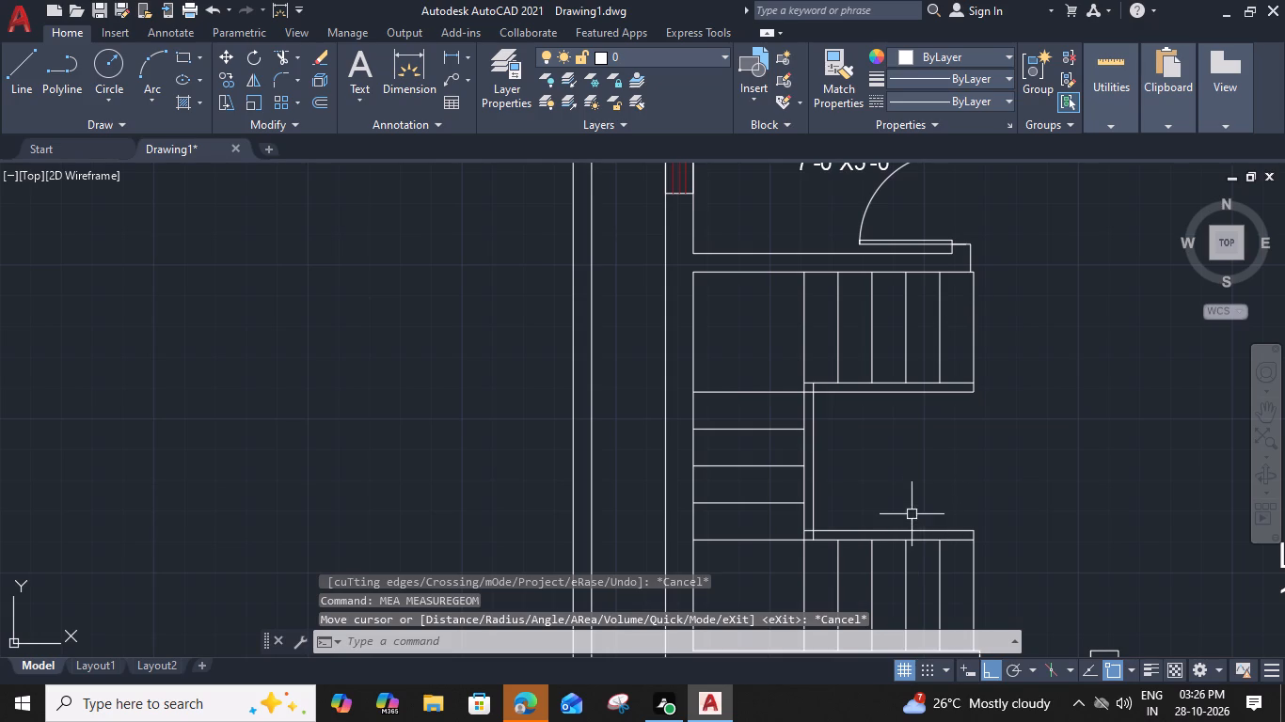
left_click(974, 356)
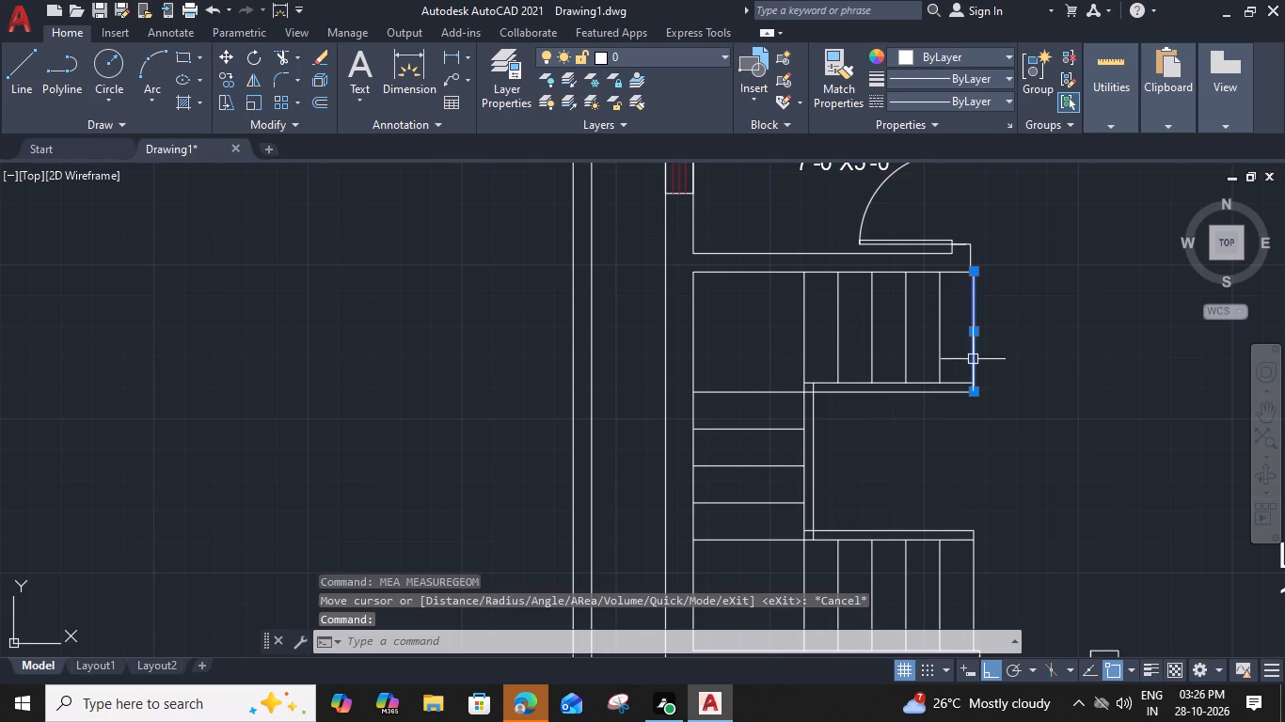
key("o")
key("space")
key("1")
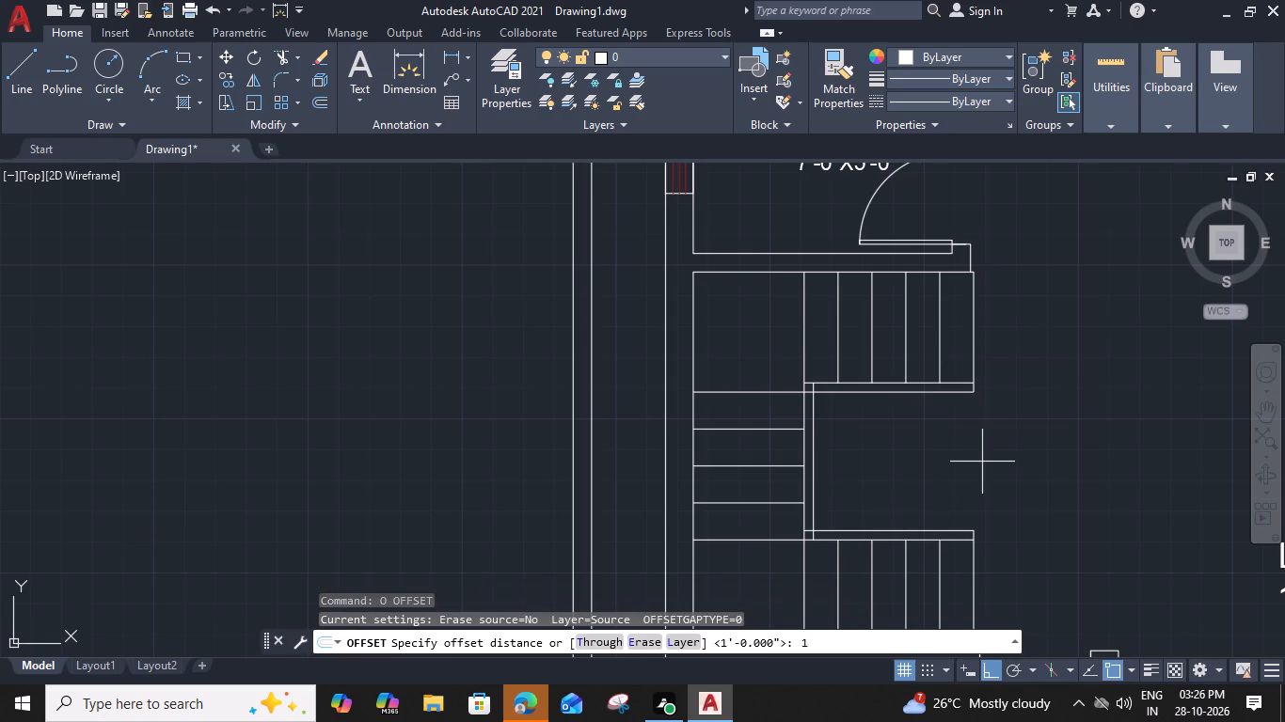
key("shift+quotedbl")
key("Return")
left_click(1011, 414)
key("Escape")
Extend the north flight's top and bottom horizontal lines east to the new offset line.
scroll(965, 306, "up", 2)
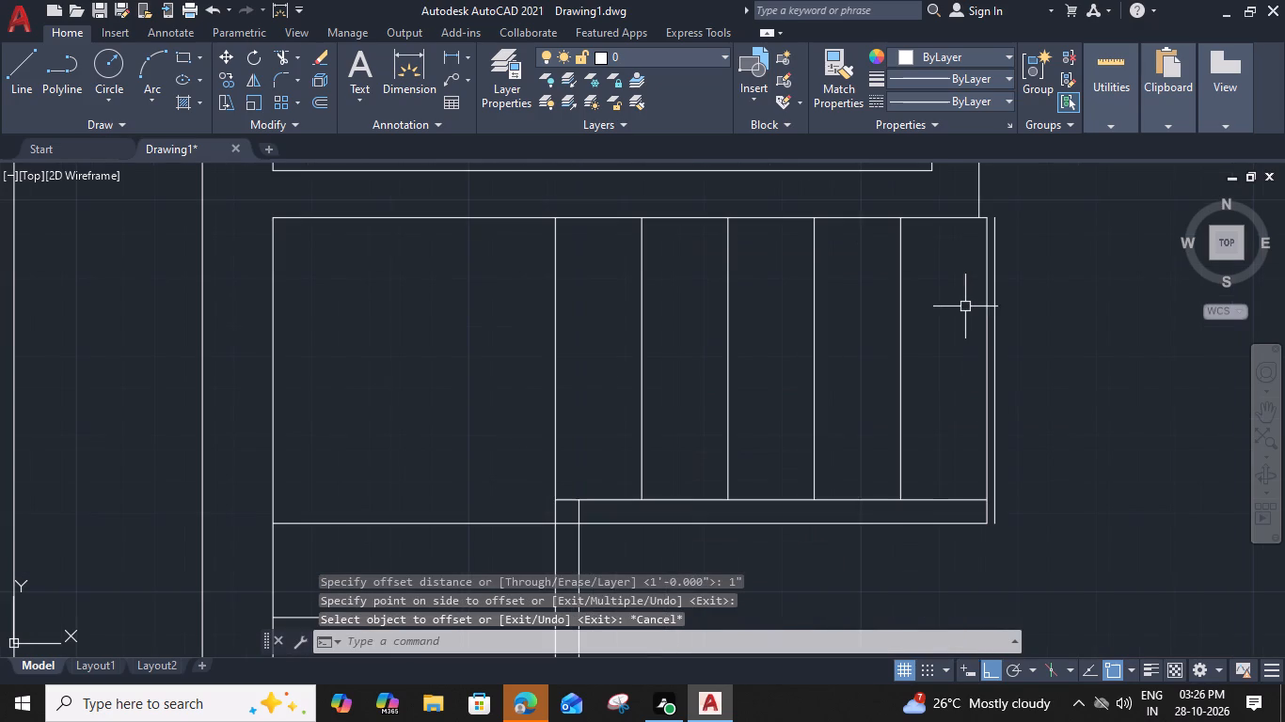
type("EX")
key("space")
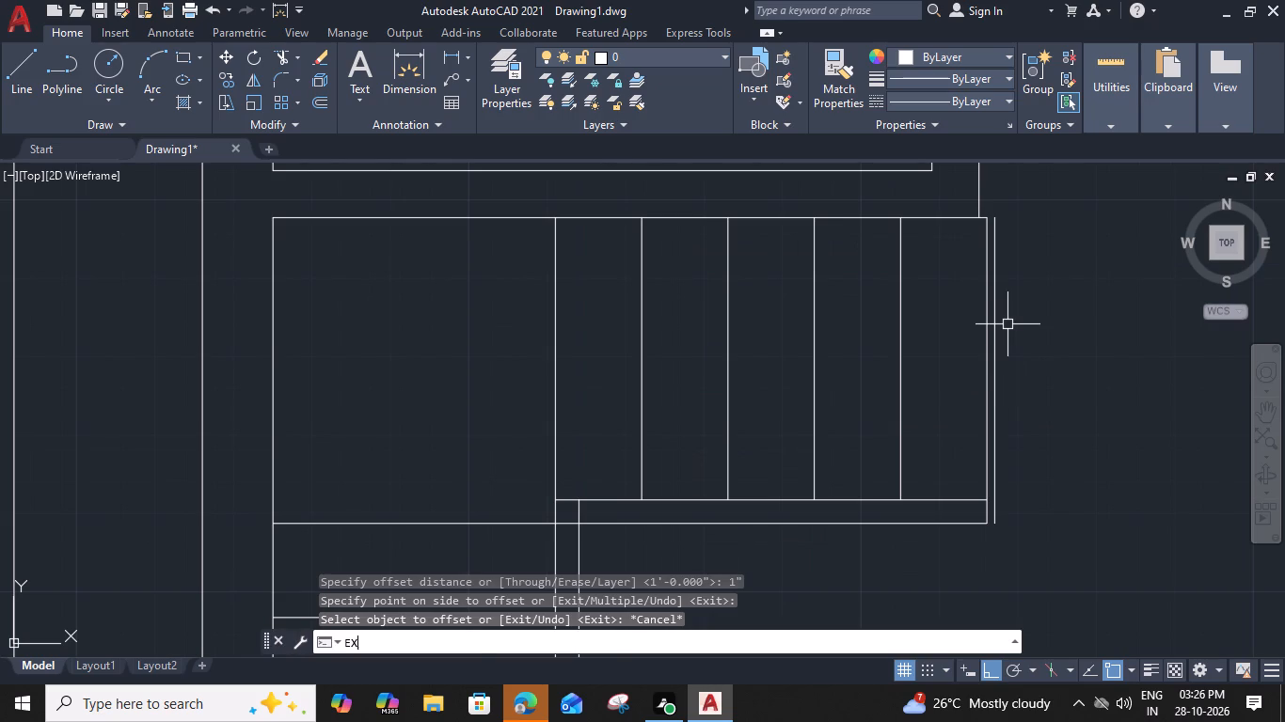
left_click(954, 214)
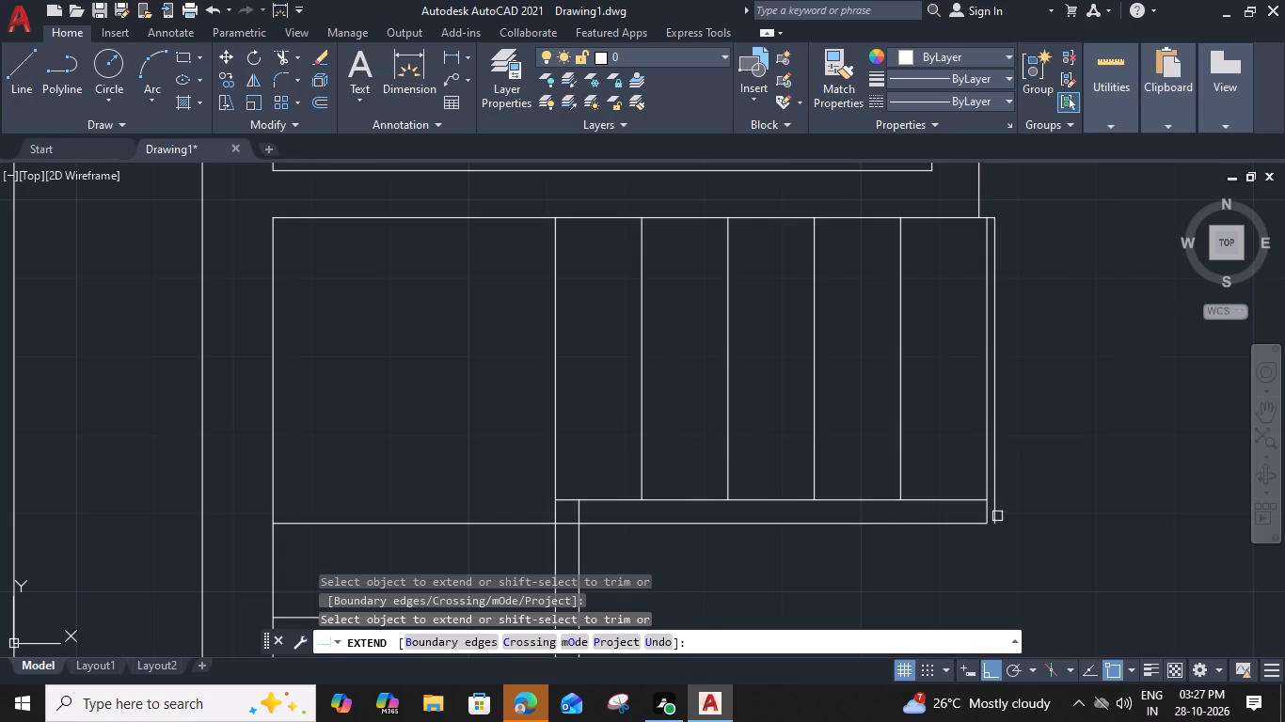
left_click(963, 525)
key("Escape")
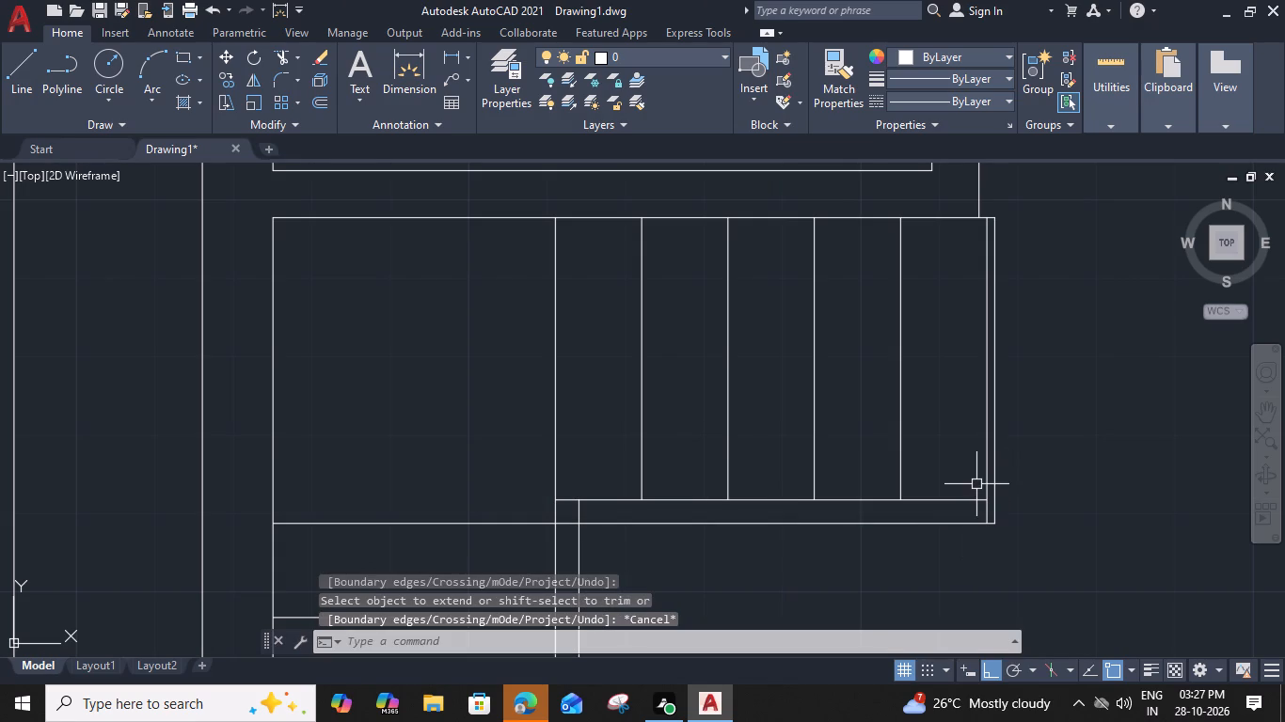
Change the linetype of the new offset line at the north flight's east end to the dashed ACAD linetype.
left_click(993, 471)
left_click(1007, 92)
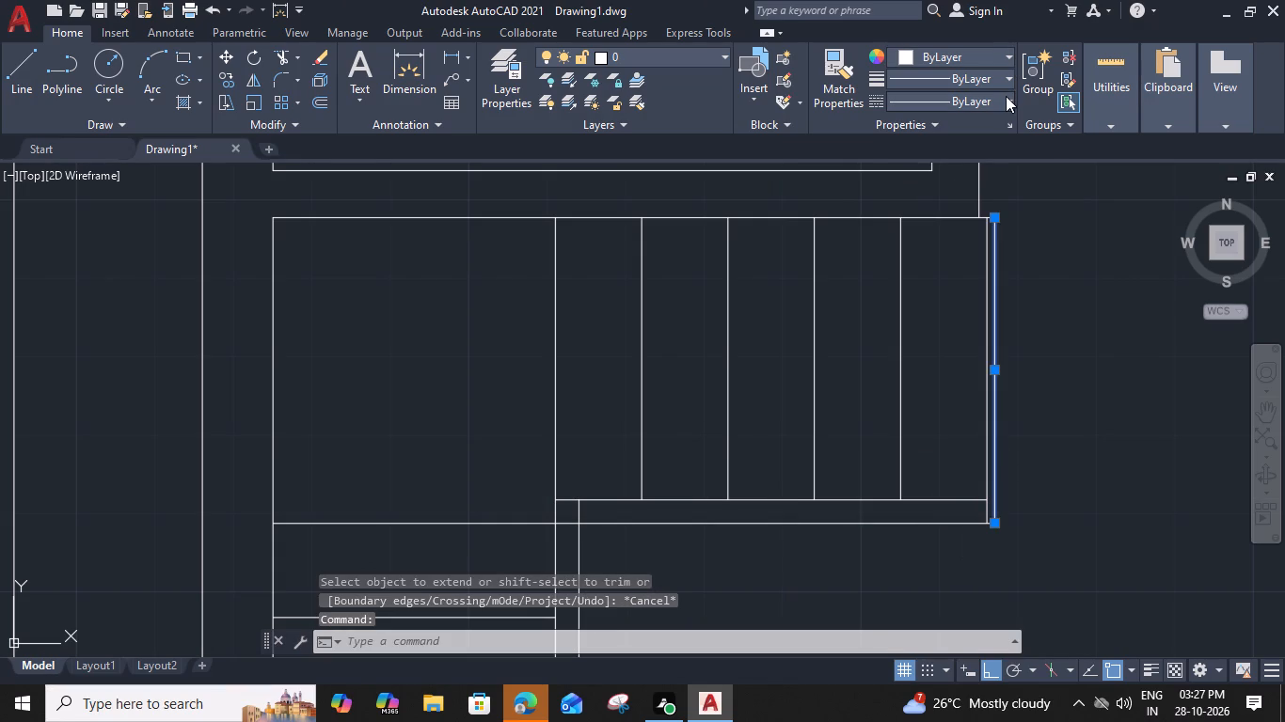
left_click(999, 169)
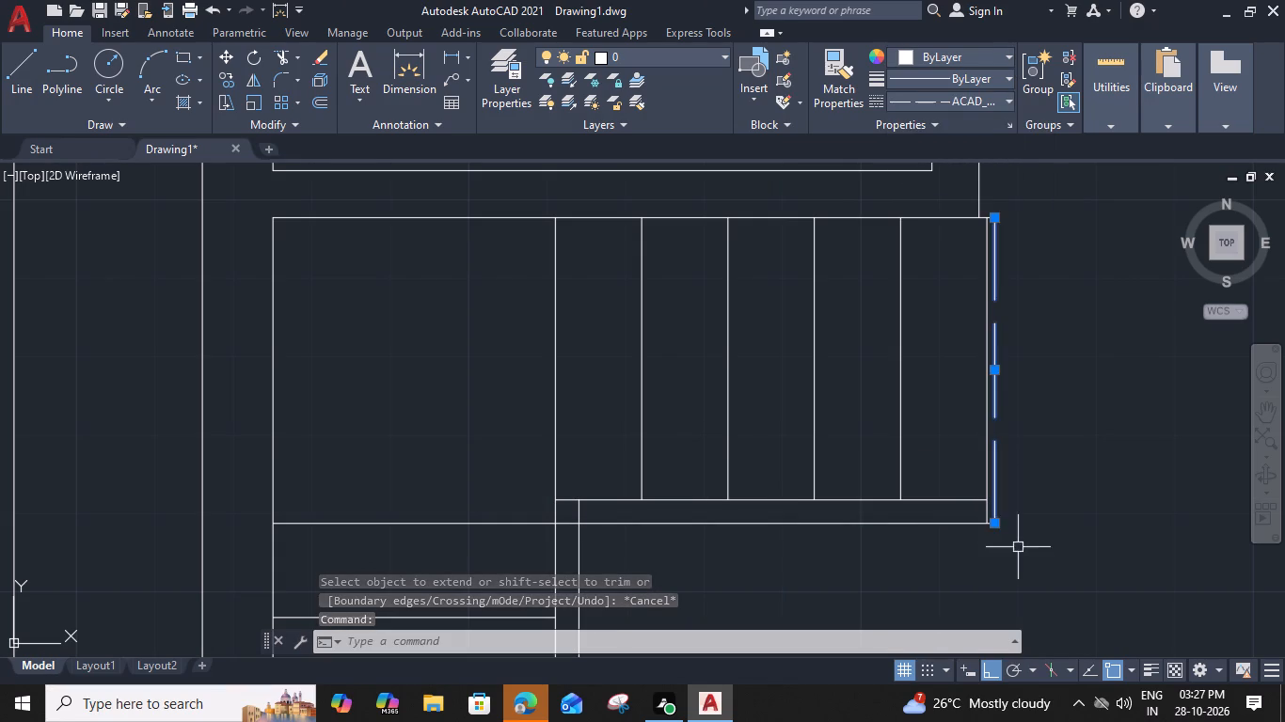
key("Escape")
Extend the tread-side line of the north flight's railing to the dashed line, and trim both vertical end lines below it.
key("e")
key("x")
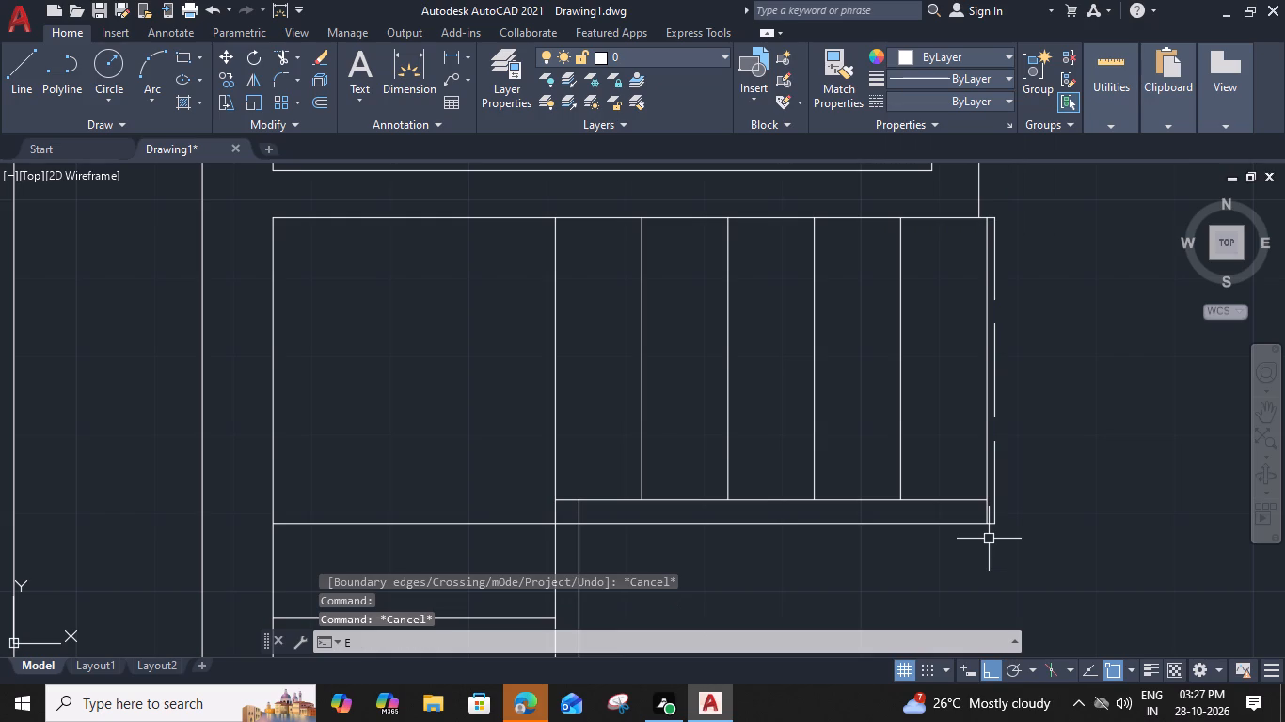
key("space")
left_click(977, 499)
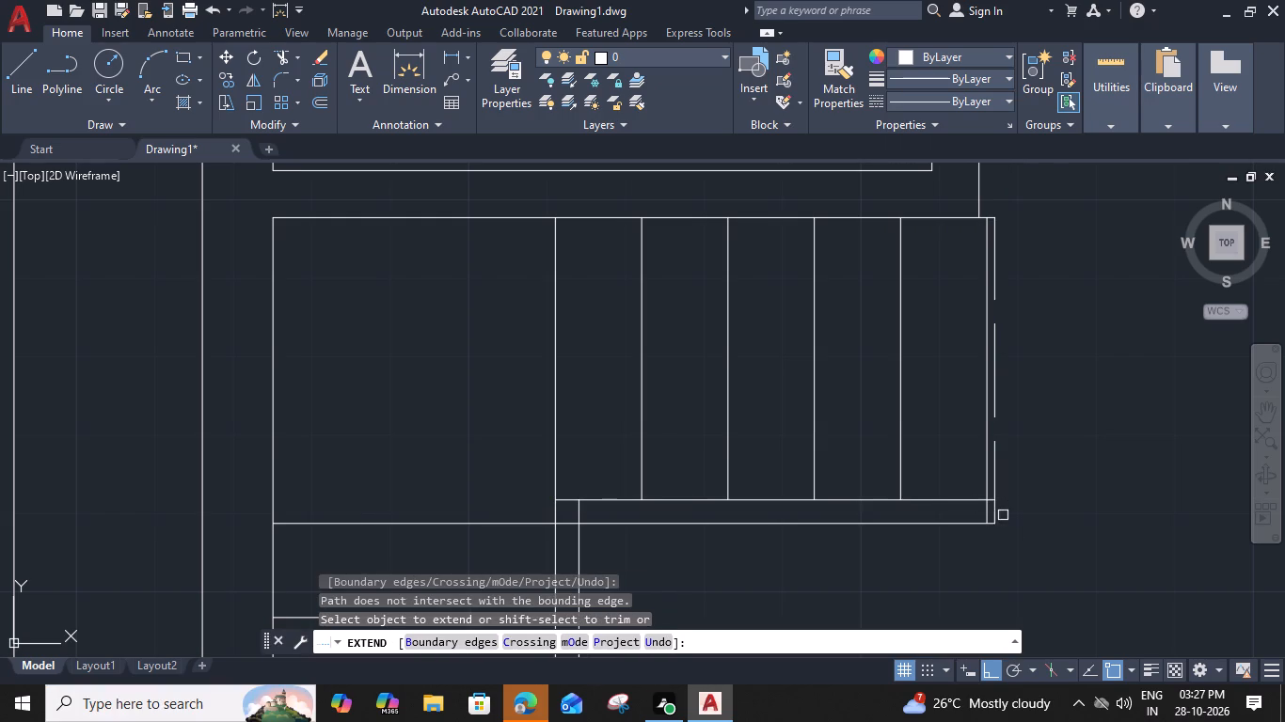
left_click(997, 510, "shift")
left_click(991, 510, "shift")
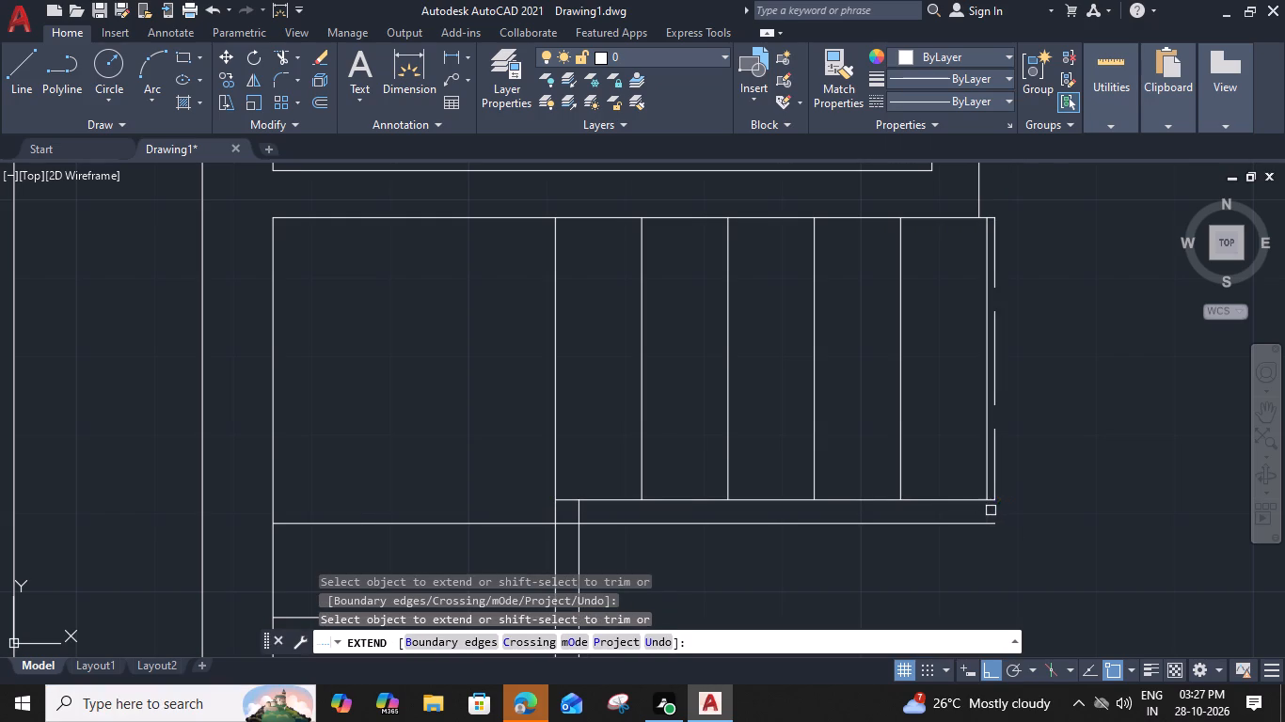
key("Escape")
Offset the dashed line 11" west five times in succession, placing one beside each tread line of the north flight.
left_click(997, 438)
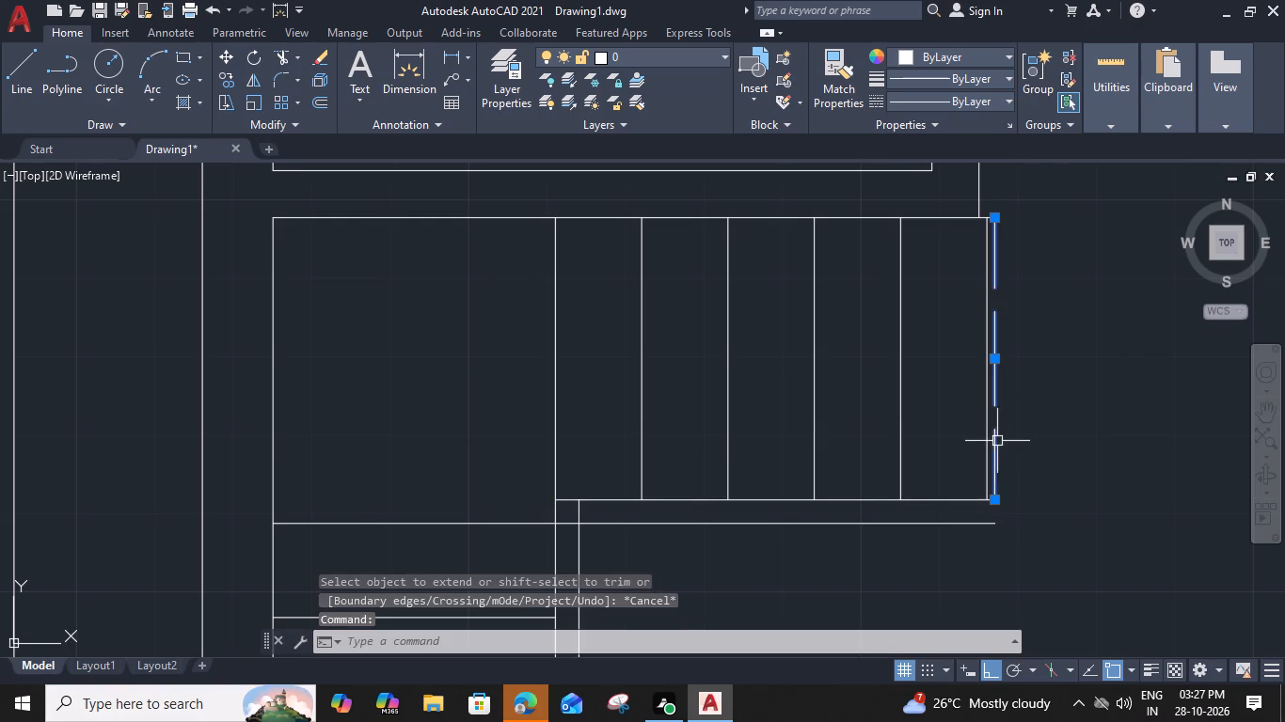
key("o")
key("space")
key("1")
key("1")
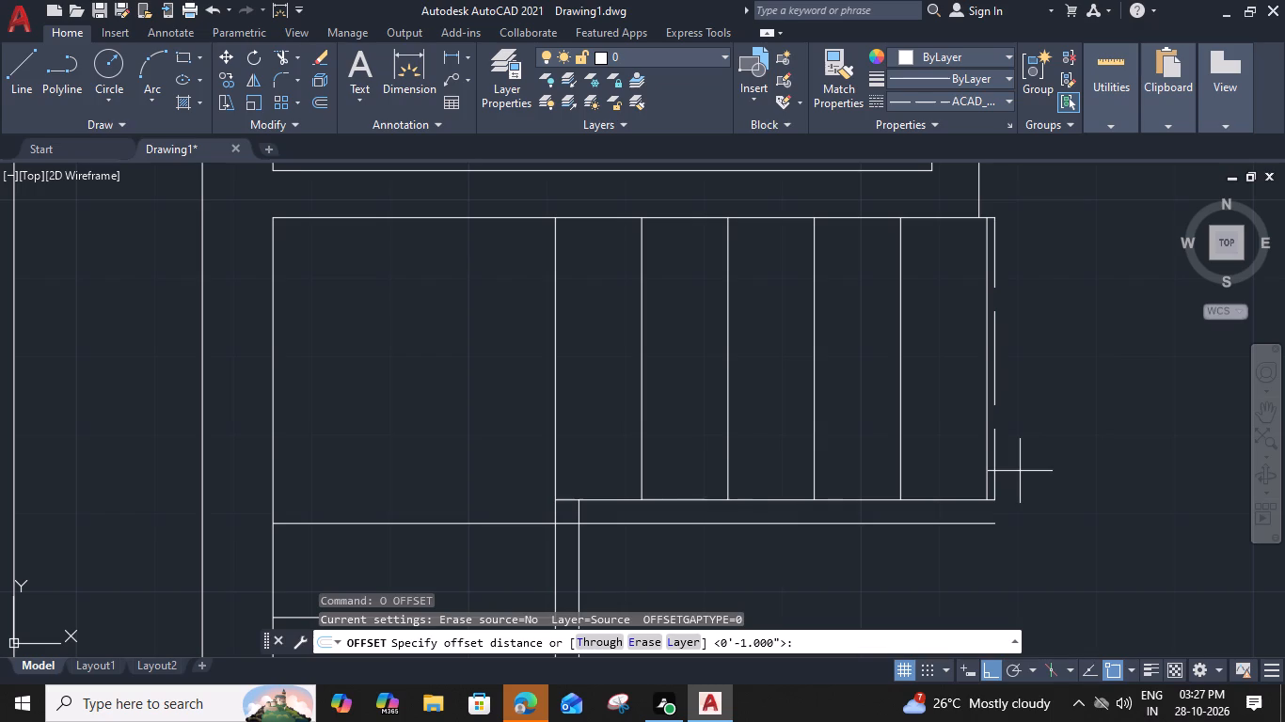
key("shift+quotedbl")
key("Return")
left_click(874, 479)
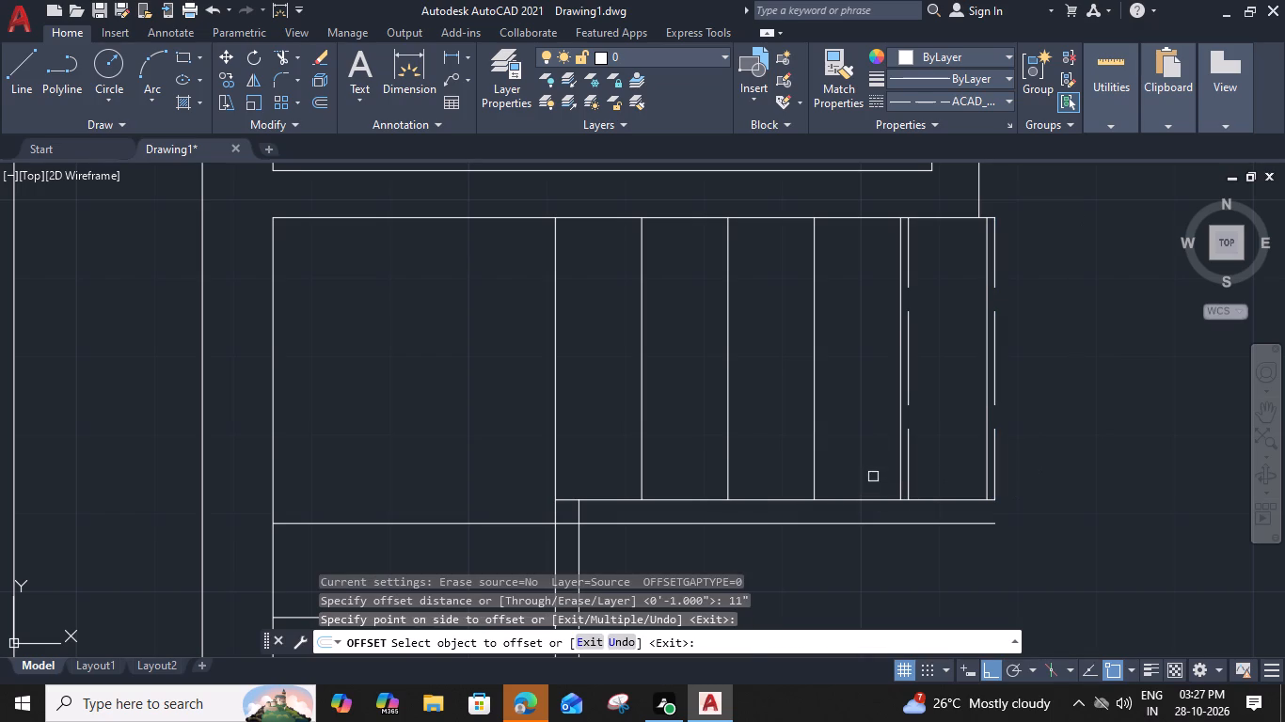
left_click(910, 377)
left_click(873, 371)
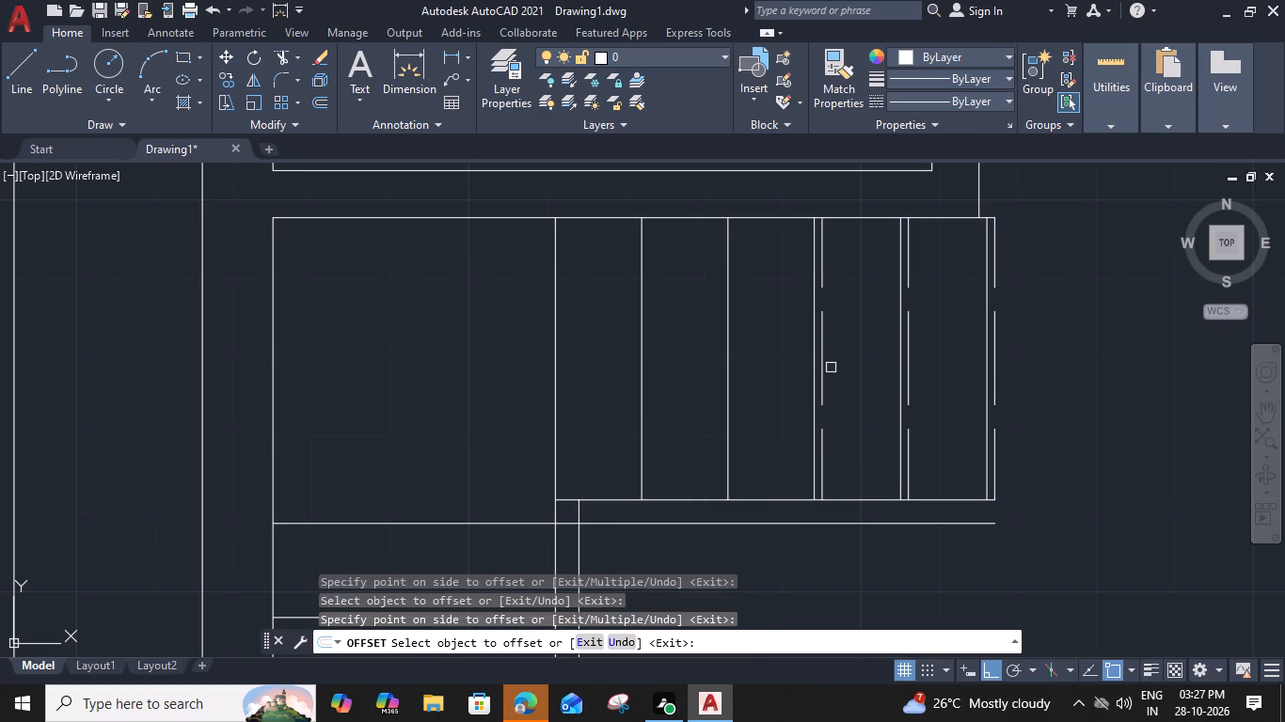
left_click(823, 365)
left_click_drag(730, 388, 720, 395)
left_click(737, 374)
left_click(656, 390)
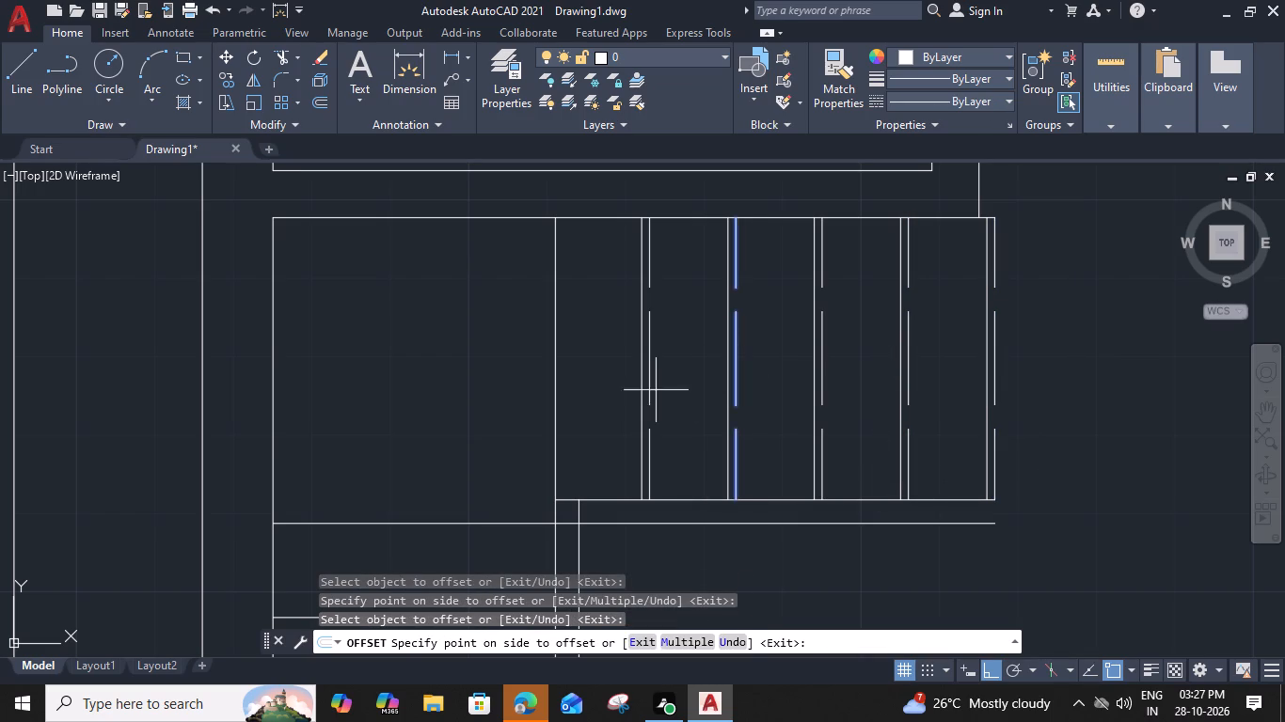
left_click(649, 382)
left_click(597, 392)
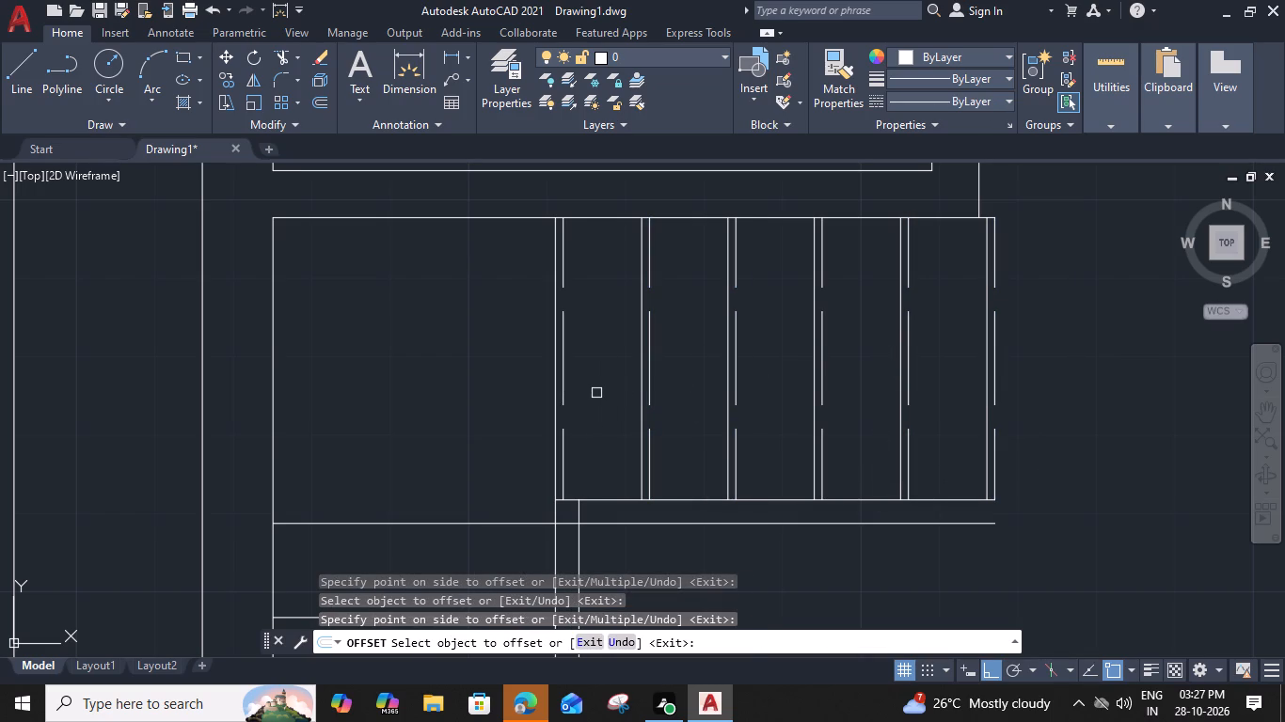
Offset the top horizontal tread line of the middle flight 1" north.
key("Escape")
middle_click_drag(598, 416, 820, 390)
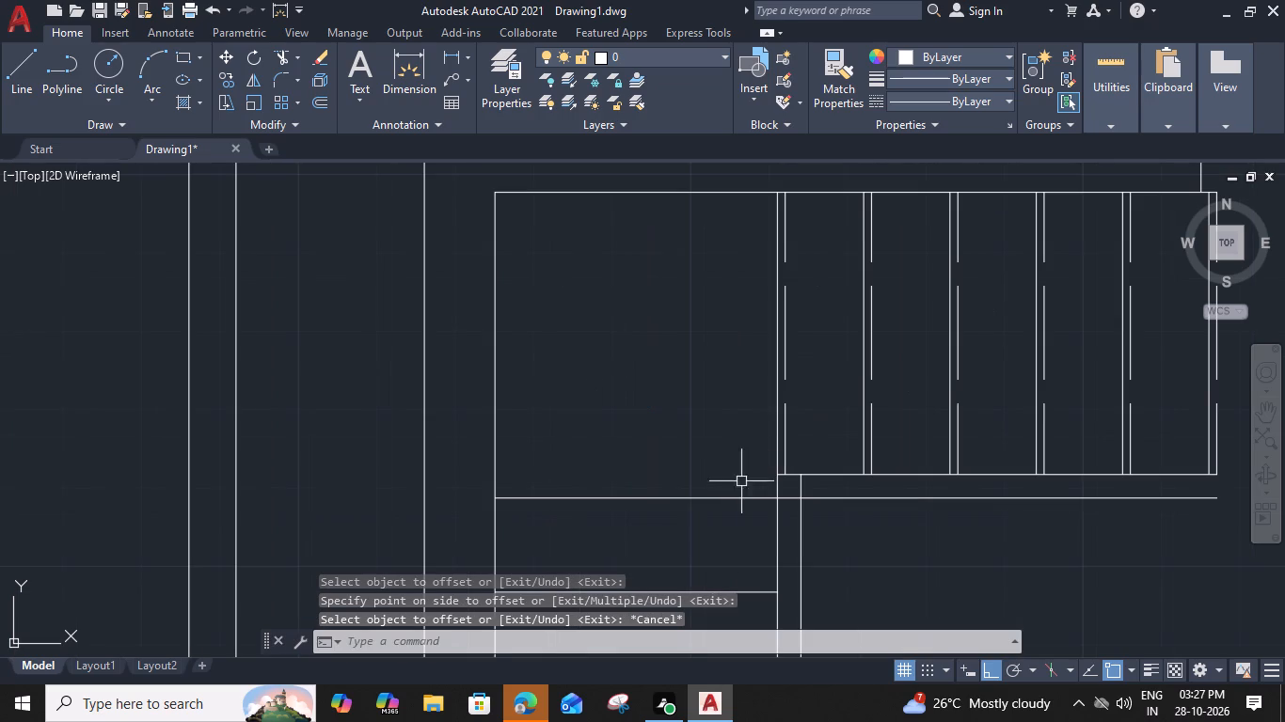
left_click(728, 496)
type("O")
key("space")
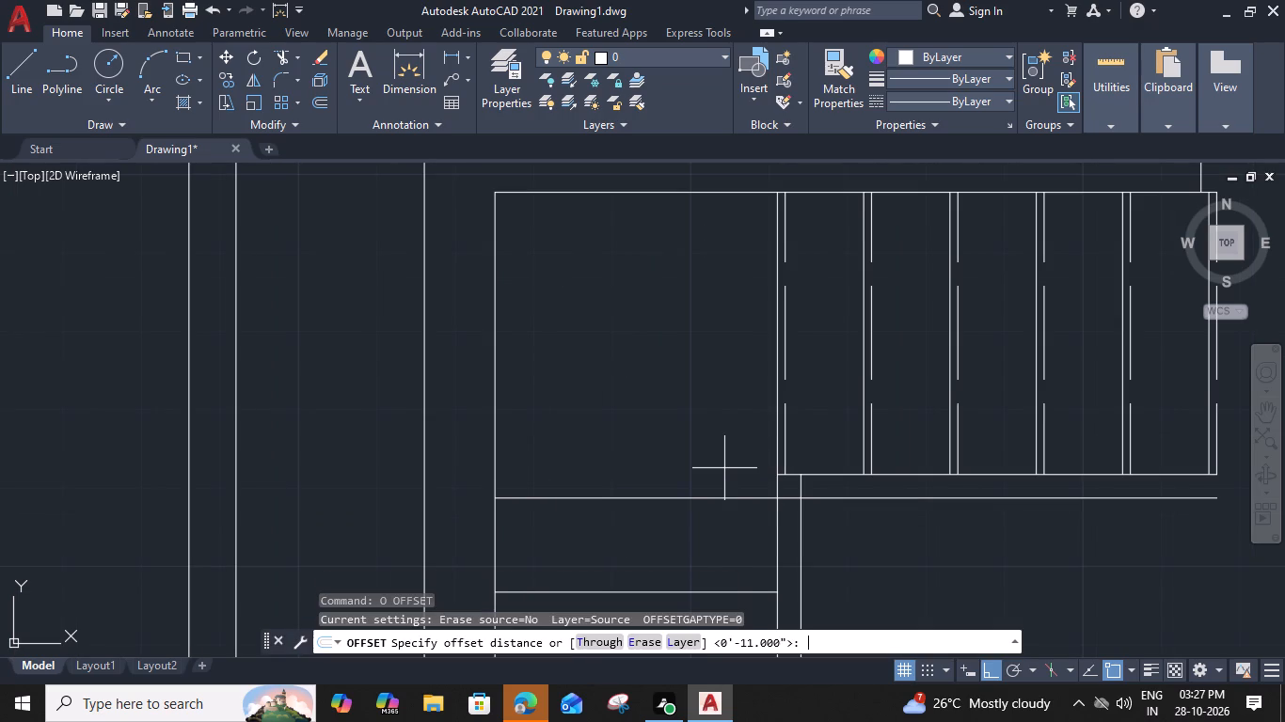
key("1")
key("shift+quotedbl")
key("Return")
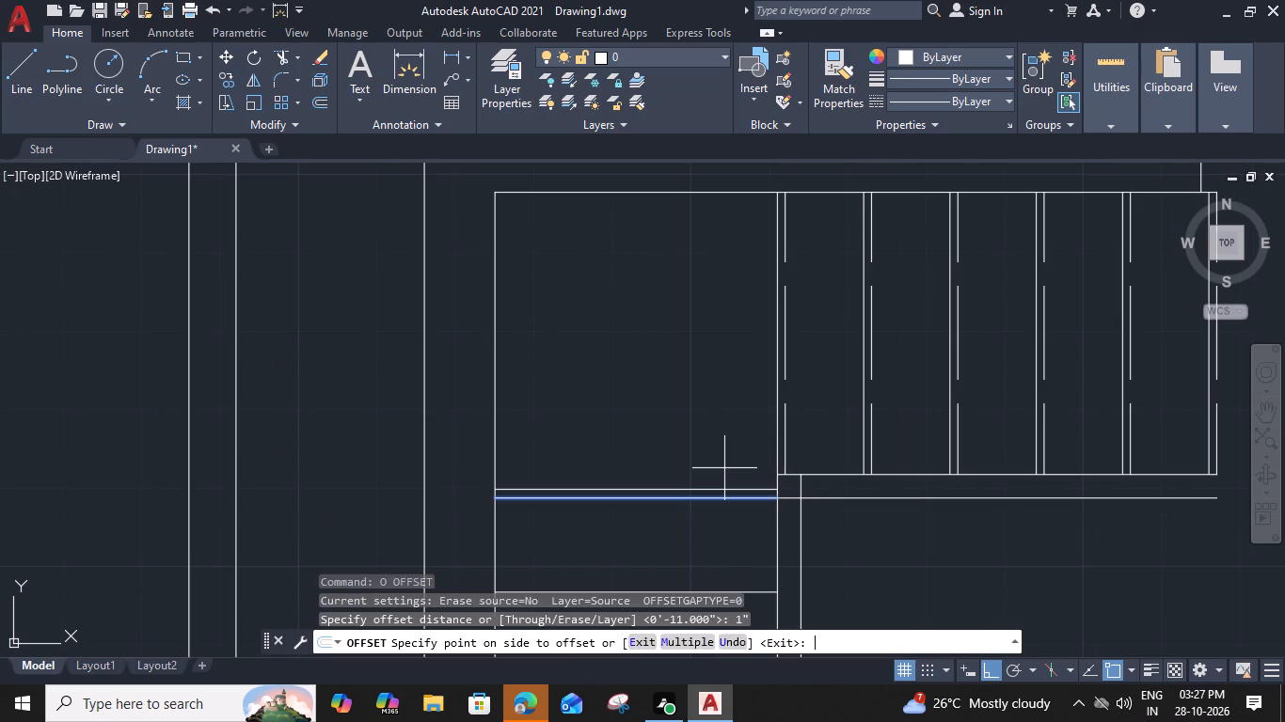
left_click(712, 437)
key("Escape")
Change the linetype of the new offset line above the middle flight's top tread to ACAD_ISO02W100.
left_click(744, 491)
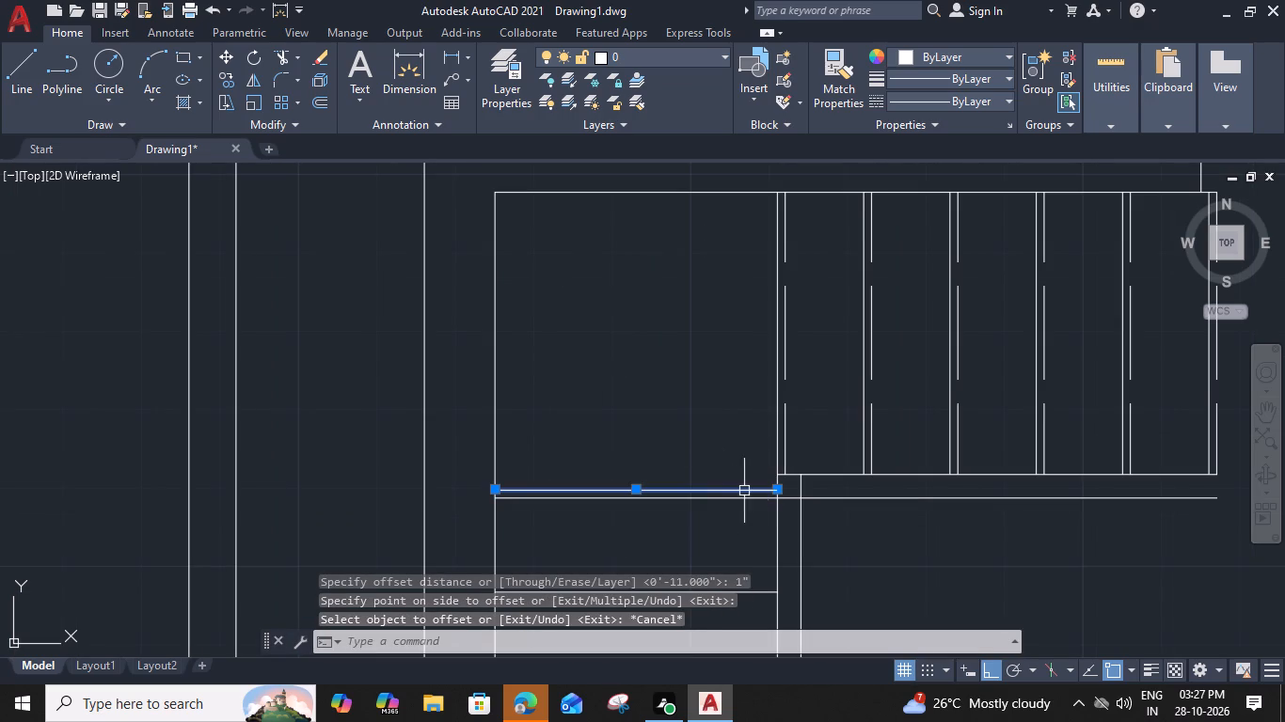
left_click(991, 105)
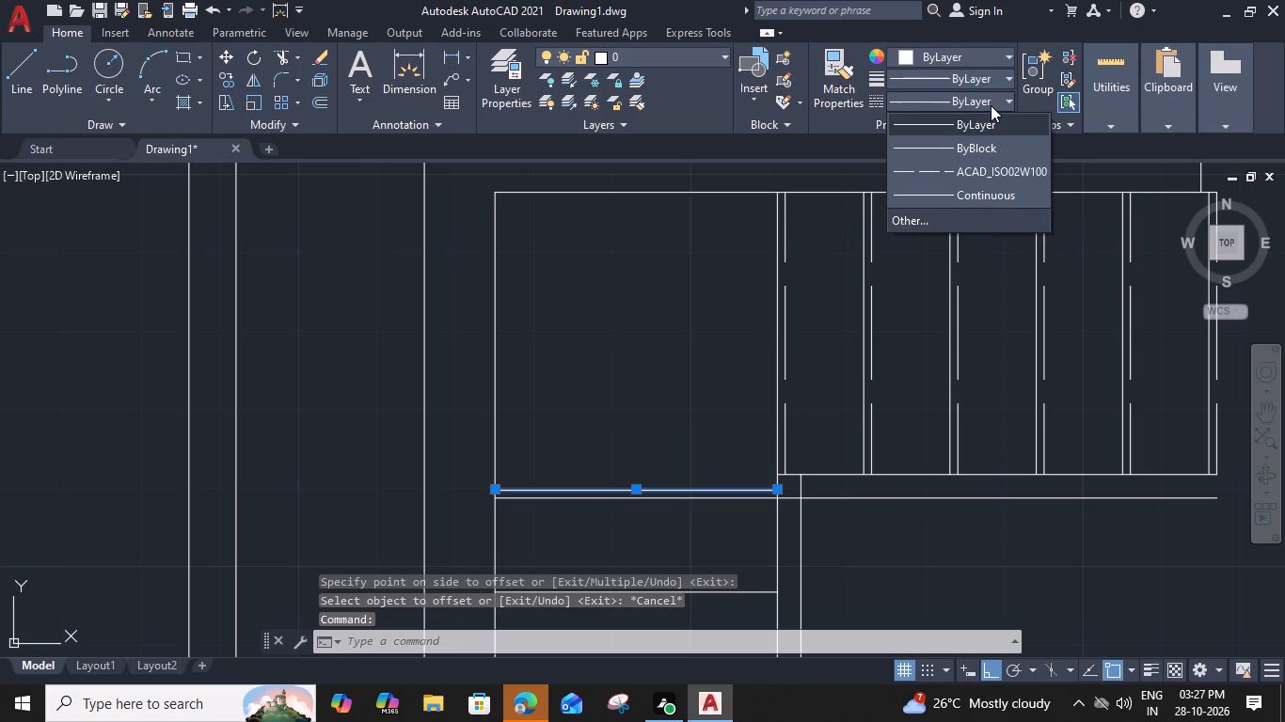
left_click(992, 176)
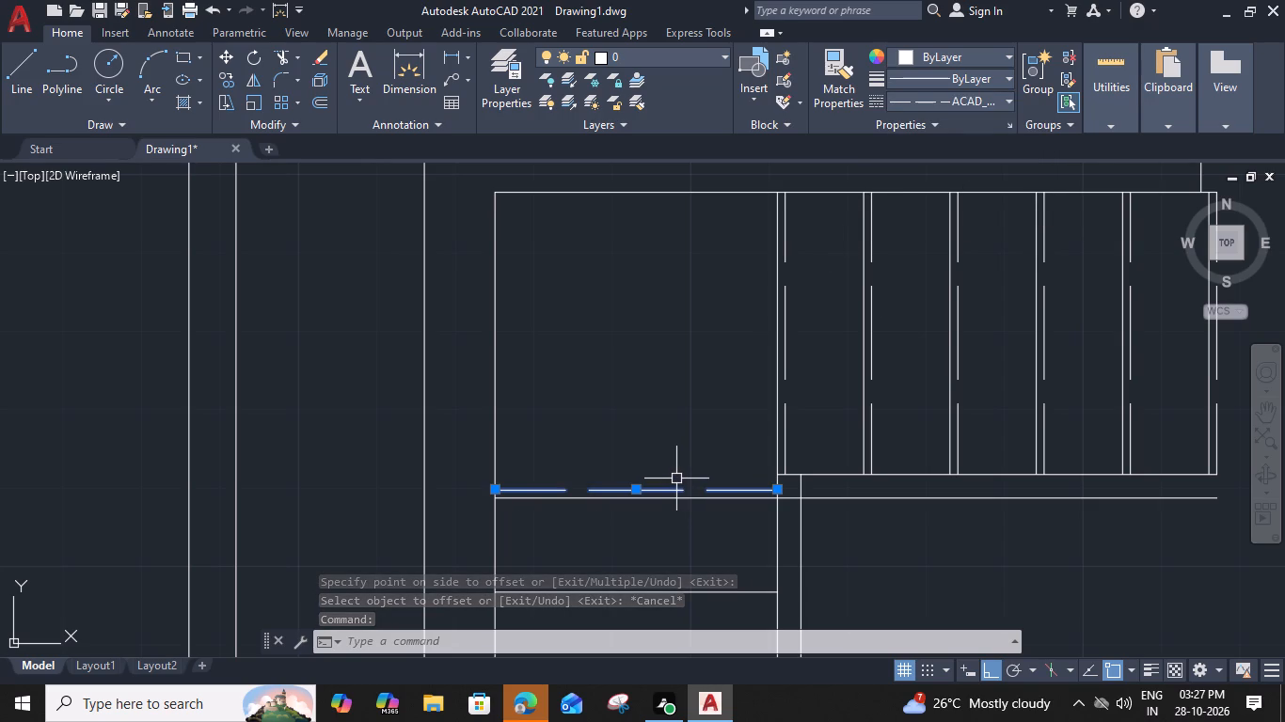
Offset the dashed line 1' south four times in succession, placing one beside each remaining tread line of the middle flight.
key("o")
key("space")
type("1")
type("'")
key("space")
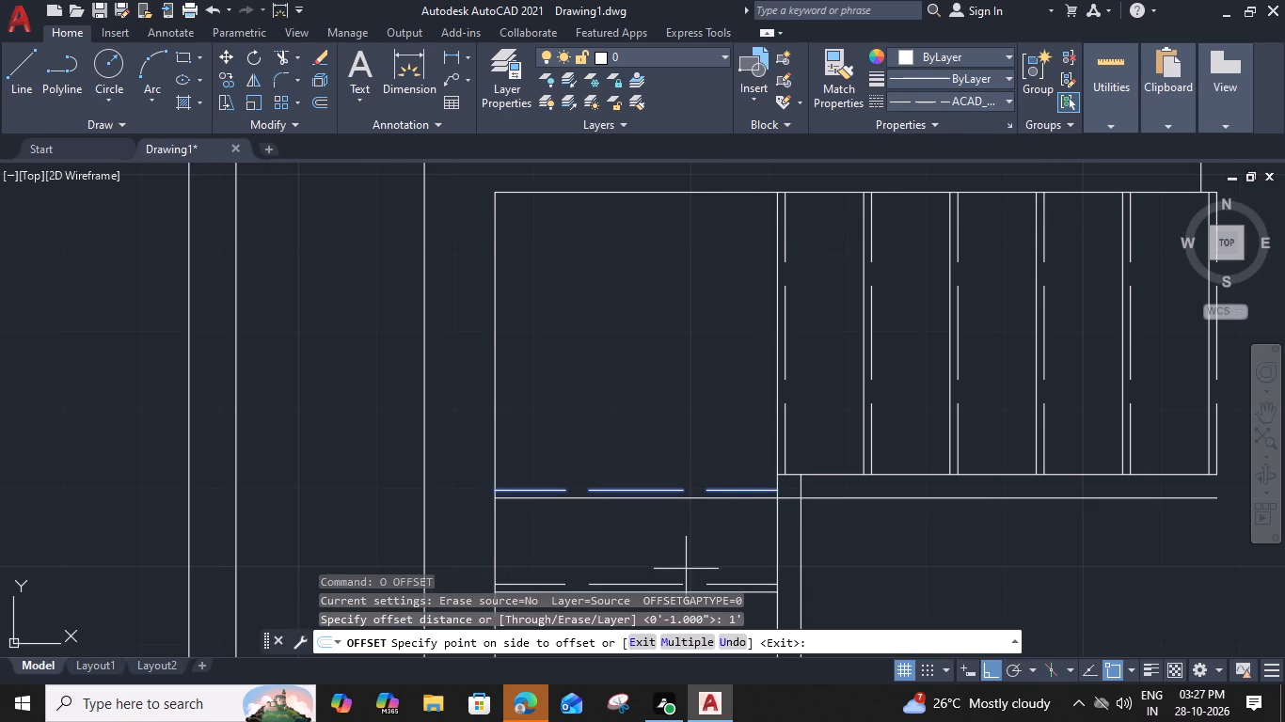
middle_click_drag(693, 556, 726, 312)
left_click(726, 427)
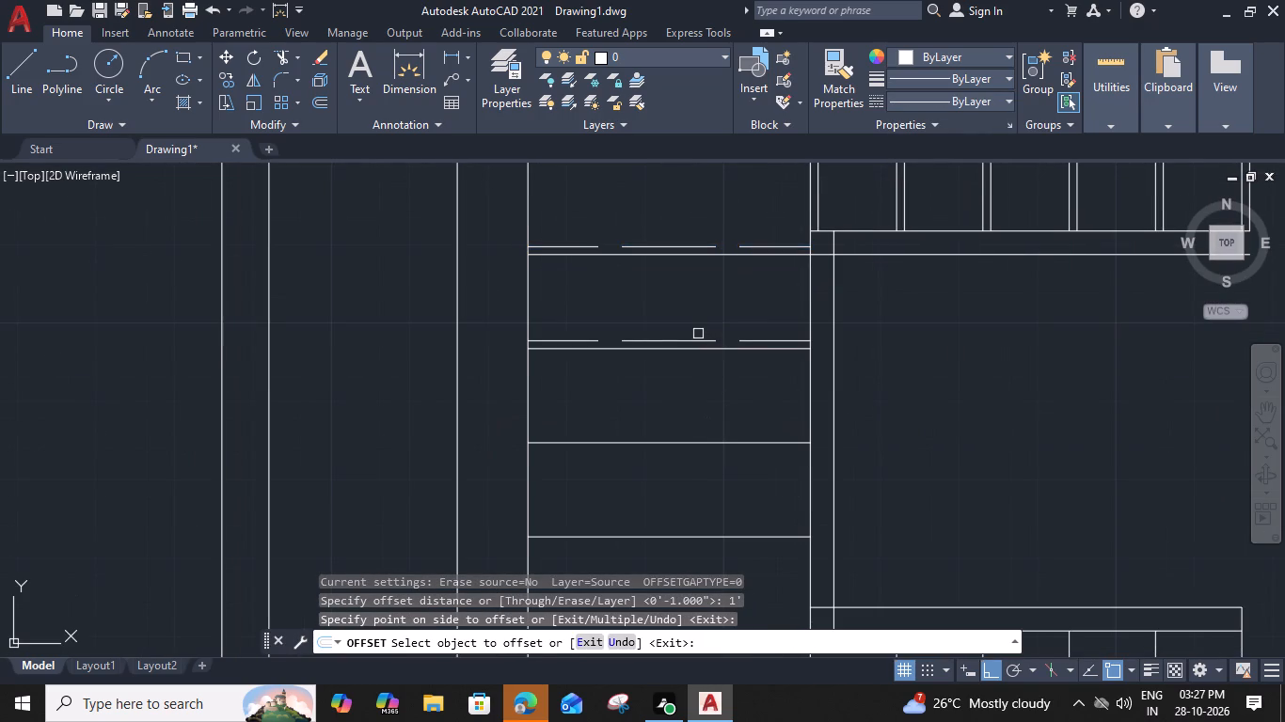
left_click(694, 339)
left_click(679, 403)
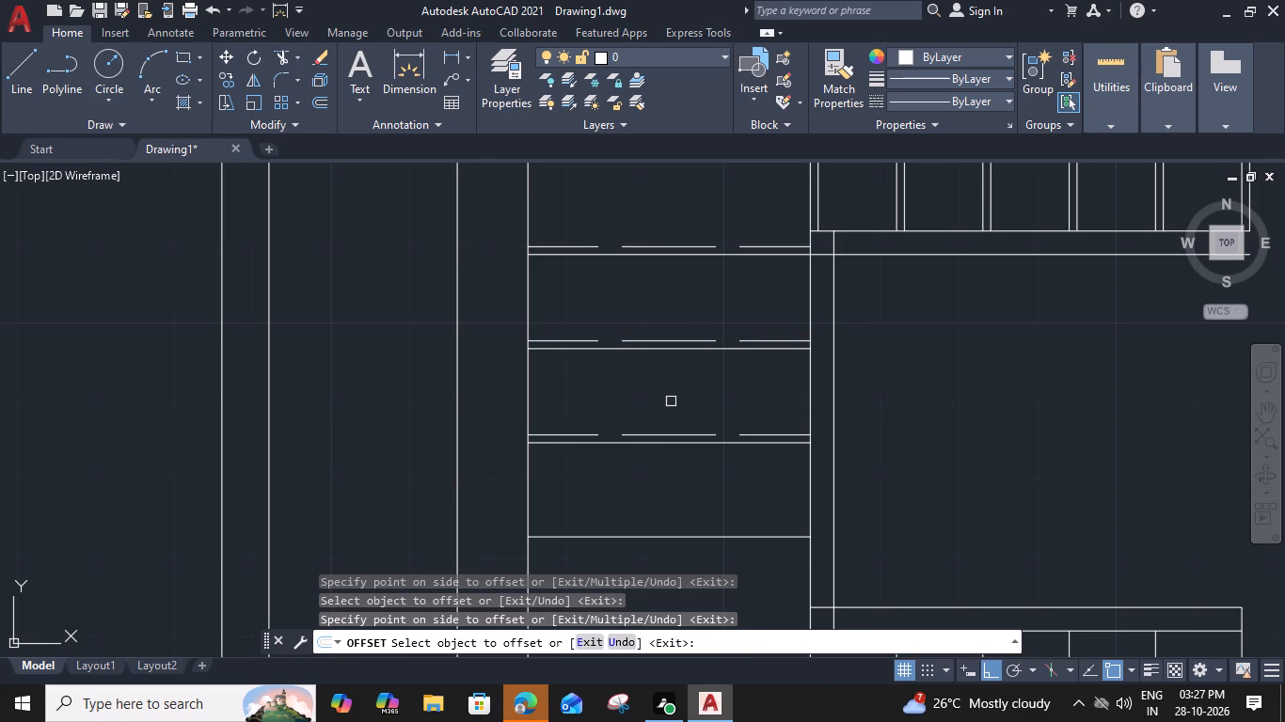
left_click(675, 434)
left_click(679, 475)
middle_click_drag(681, 473, 720, 180)
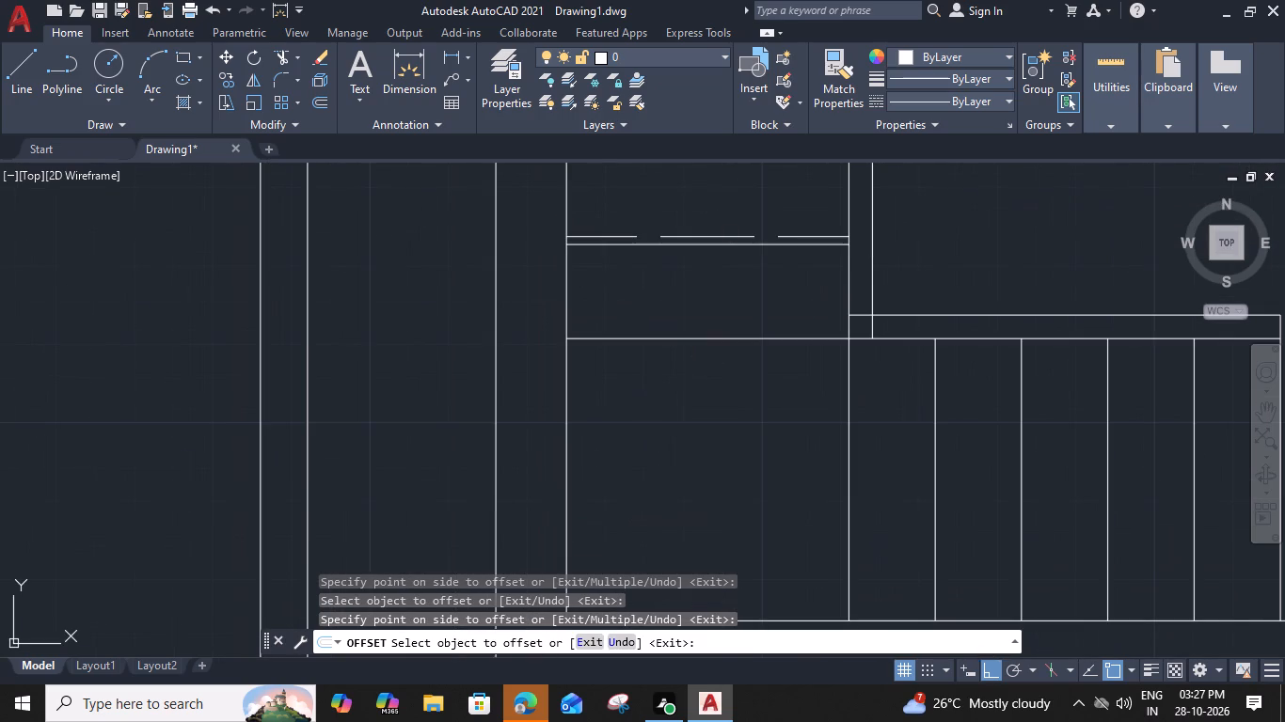
left_click(729, 232)
left_click(730, 267)
key("Escape")
Offset the vertical tread line at the south flight's west end 1" west.
left_click(850, 424)
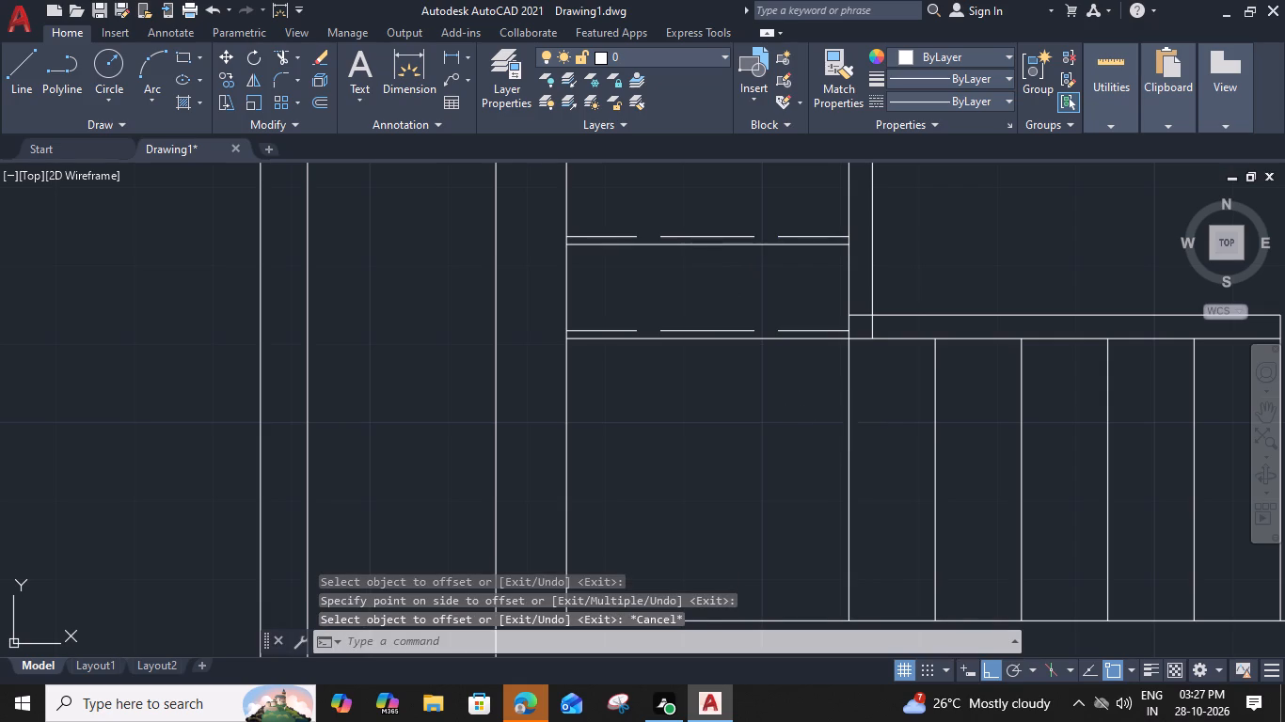
key("o")
key("space")
key("1")
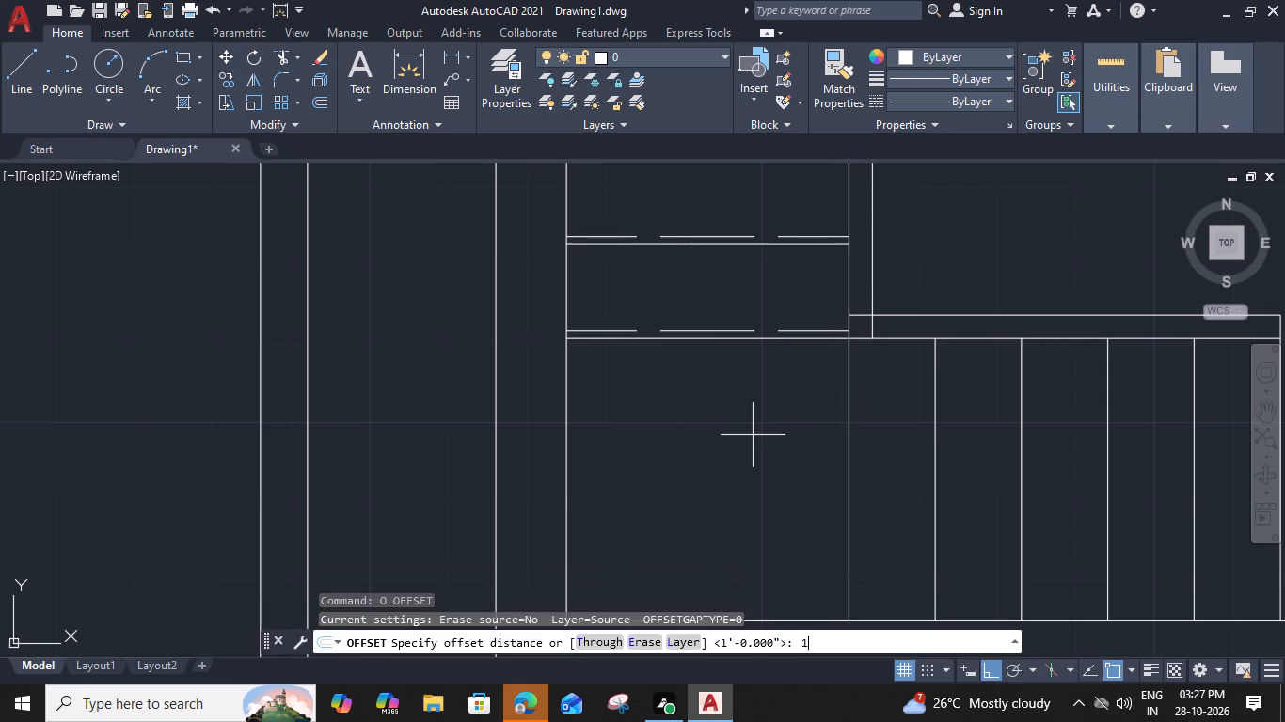
key("shift+quotedbl")
key("Return")
left_click(736, 431)
key("Escape")
Trim the new offset line between the lowest dashed line and the tread line below it, and erase the piece left above.
type("TR")
key("space")
scroll(877, 298, "up", 3)
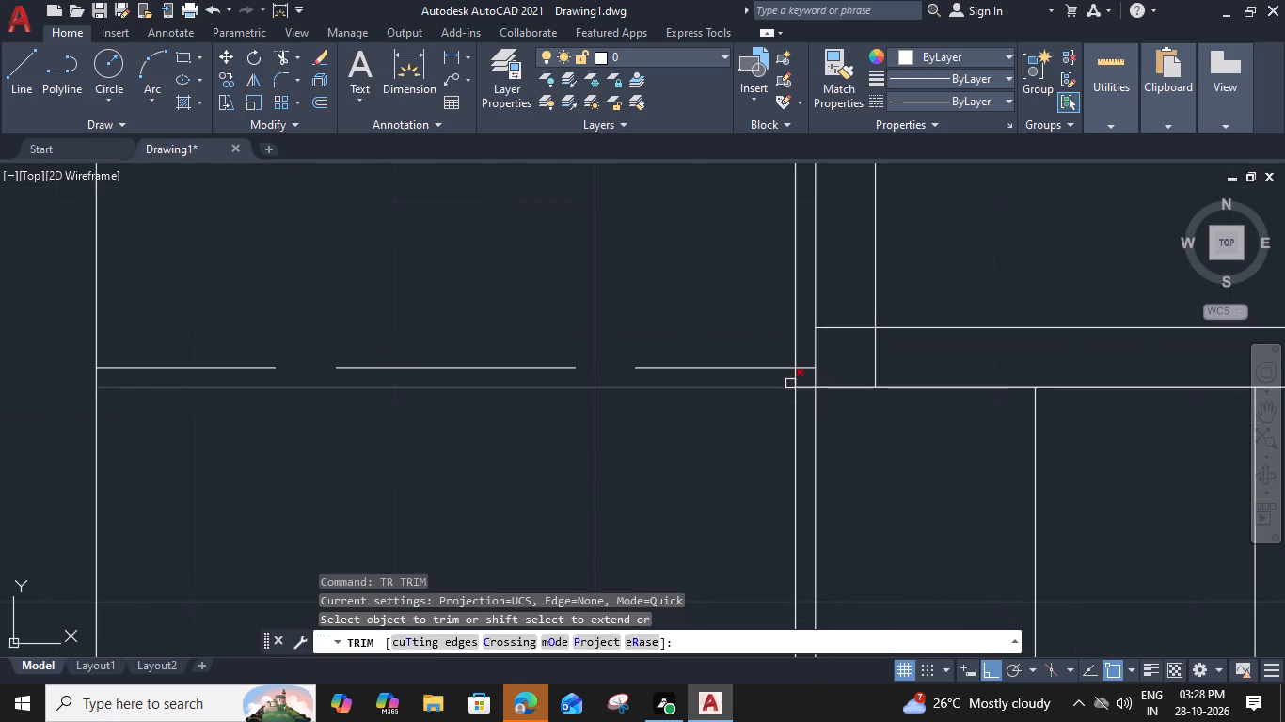
left_click(795, 380)
key("Escape")
left_click(791, 326)
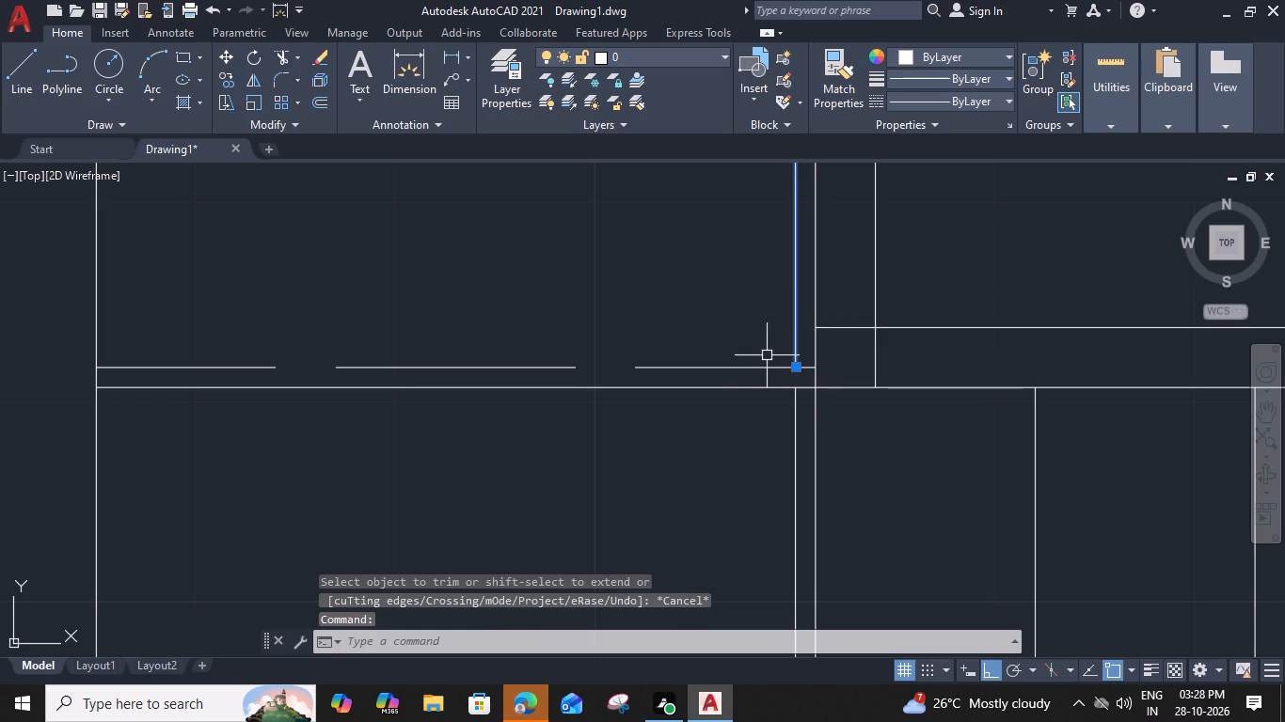
key("Delete")
Change the linetype of the remaining offset line at the south flight's west end to ACAD_ISO02W100.
left_click(797, 455)
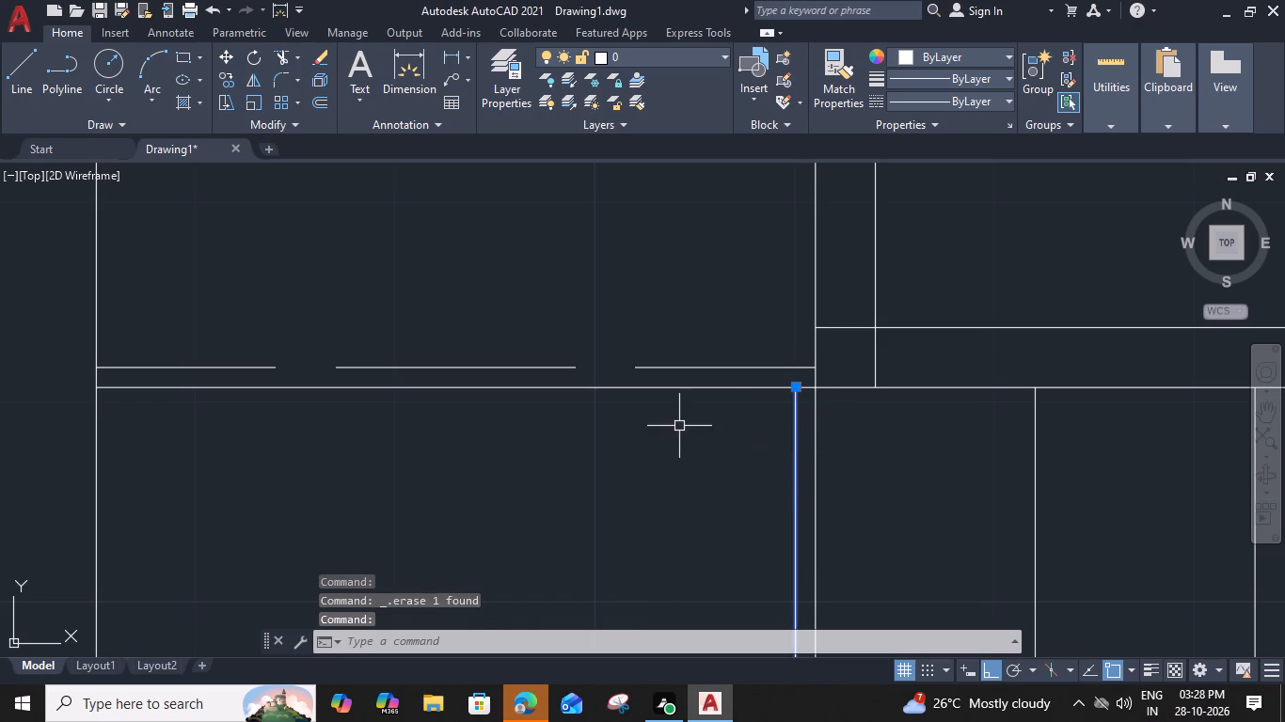
left_click(945, 102)
left_click(941, 169)
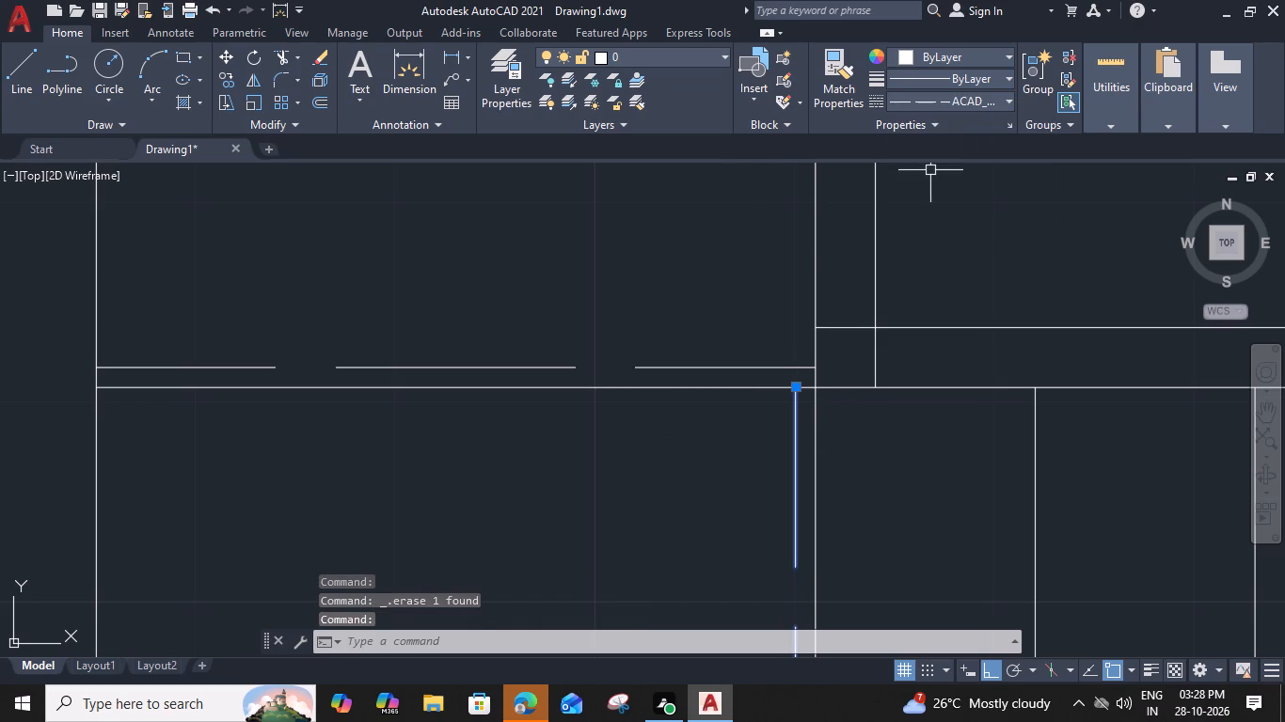
Offset the dashed line 11" east five times in succession, placing one beside each tread line of the south flight.
key("o")
key("space")
type("11\"")
key("Return")
left_click(976, 425)
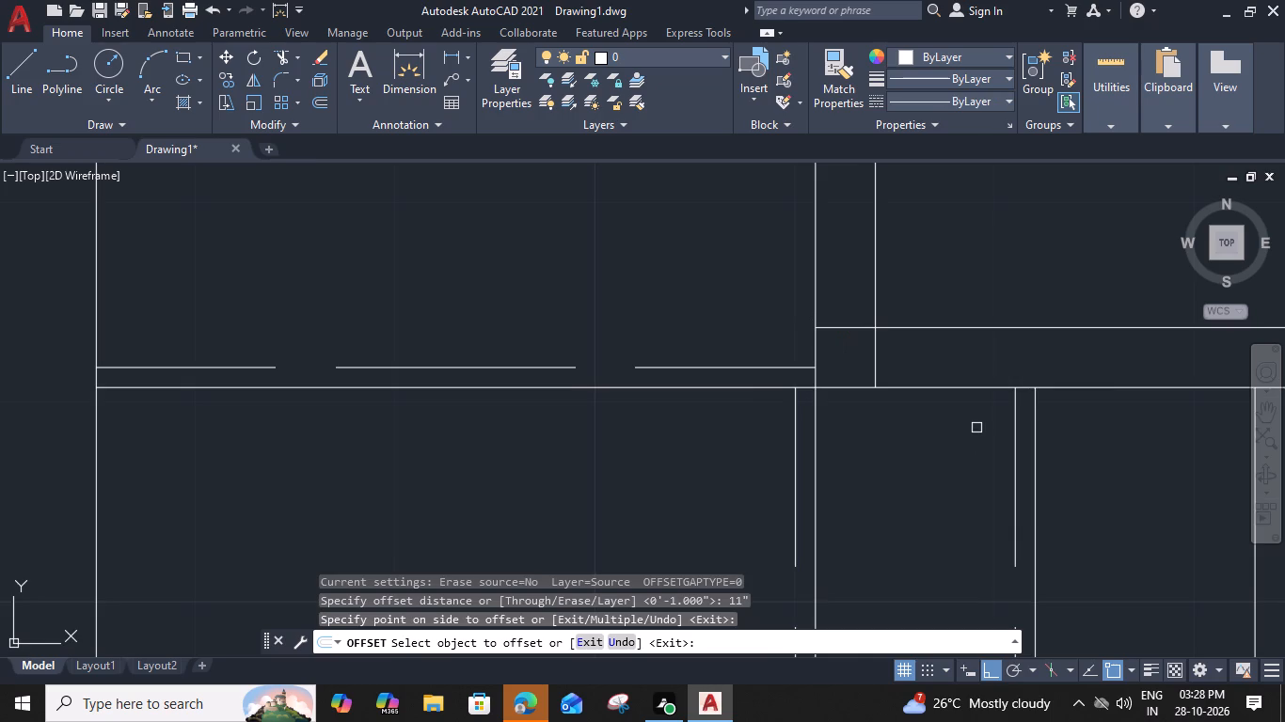
scroll(977, 431, "down", 1)
left_click(999, 456)
left_click_drag(1053, 458, 1063, 463)
middle_click_drag(1067, 453, 667, 265)
scroll(672, 268, "down", 2)
left_click(696, 285)
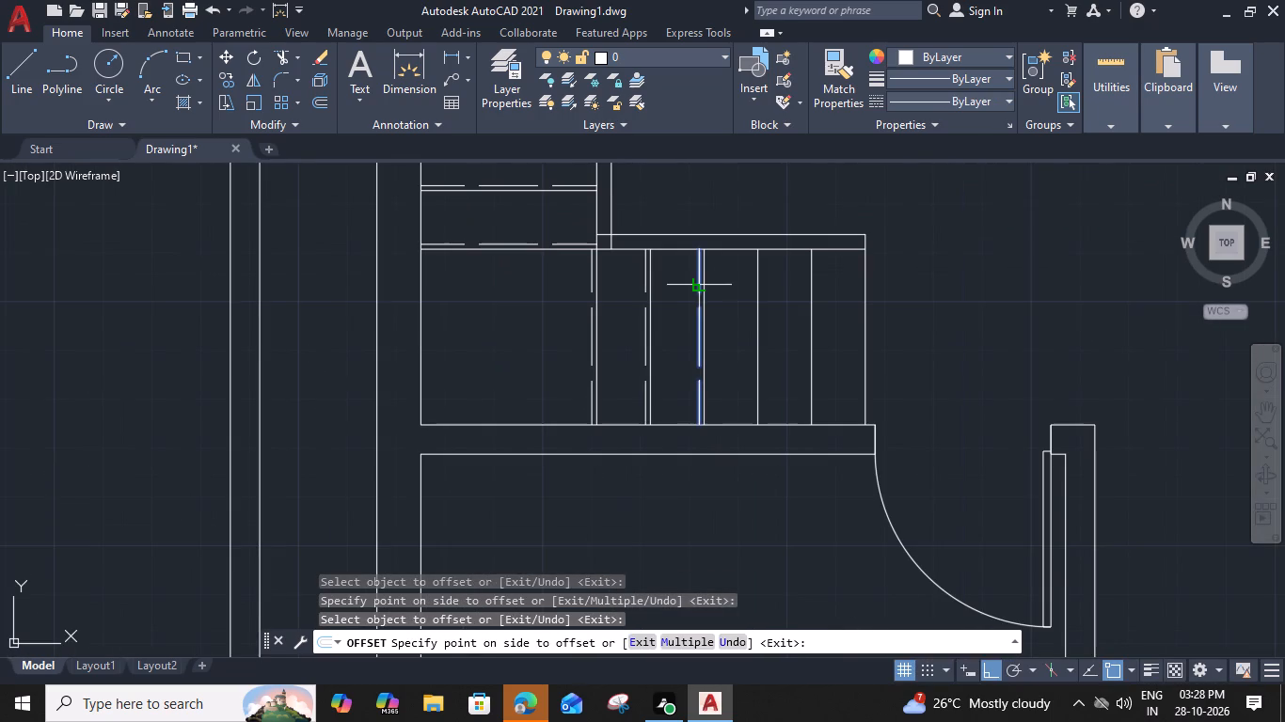
left_click(738, 294)
left_click(752, 290)
left_click(796, 295)
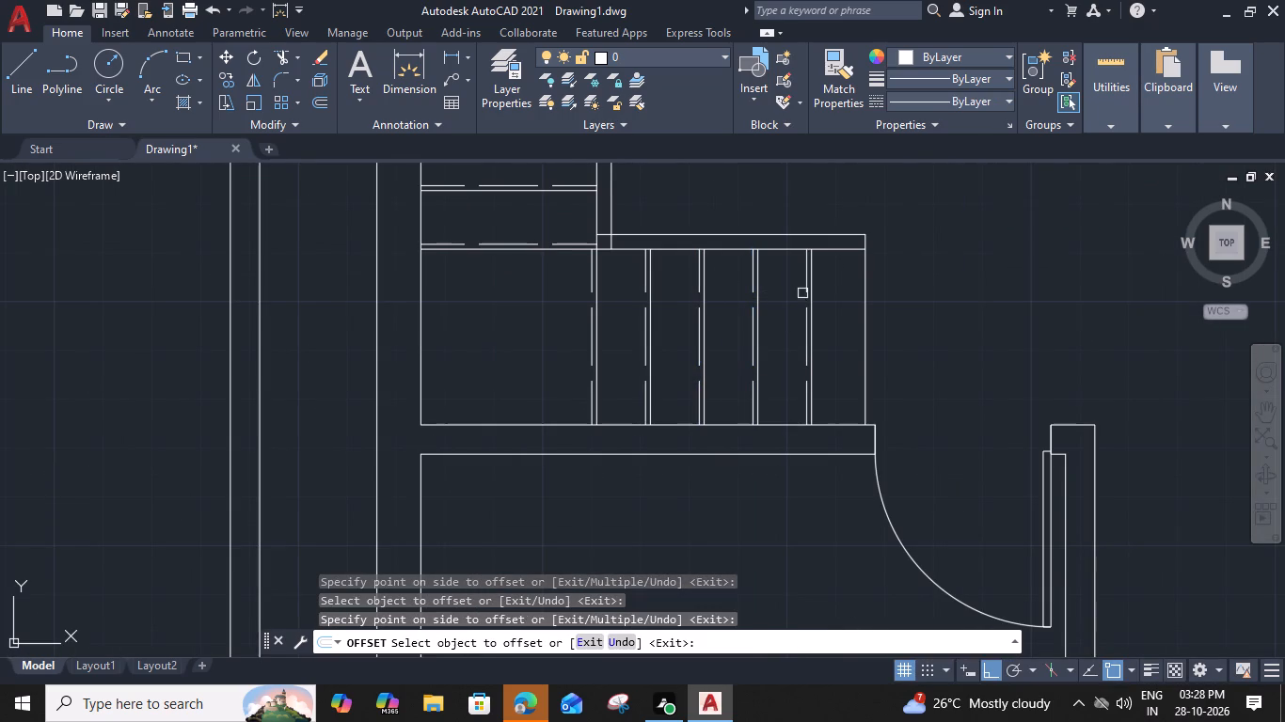
left_click(803, 293)
left_click(838, 303)
key("Escape")
Draw a horizontal line west from the middle of the north flight's easternmost tread line, ending between the second and third treads.
scroll(843, 298, "down", 1)
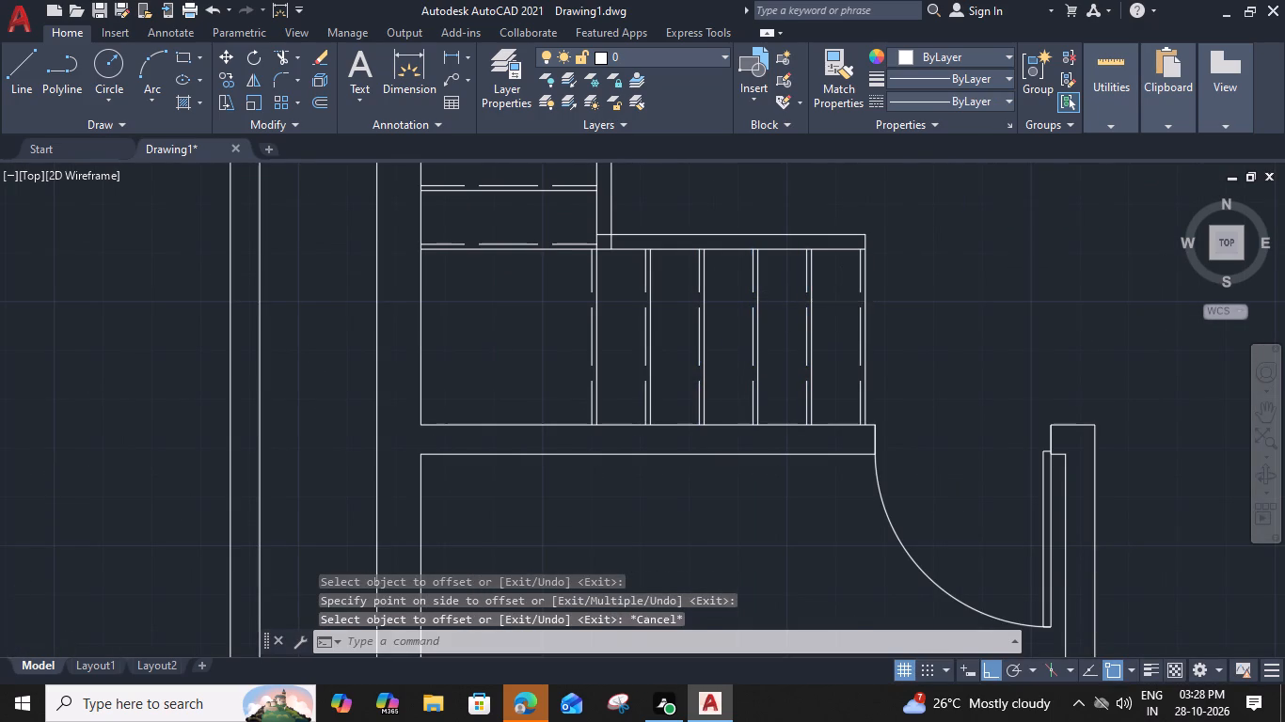
middle_click_drag(796, 219, 810, 518)
key("l")
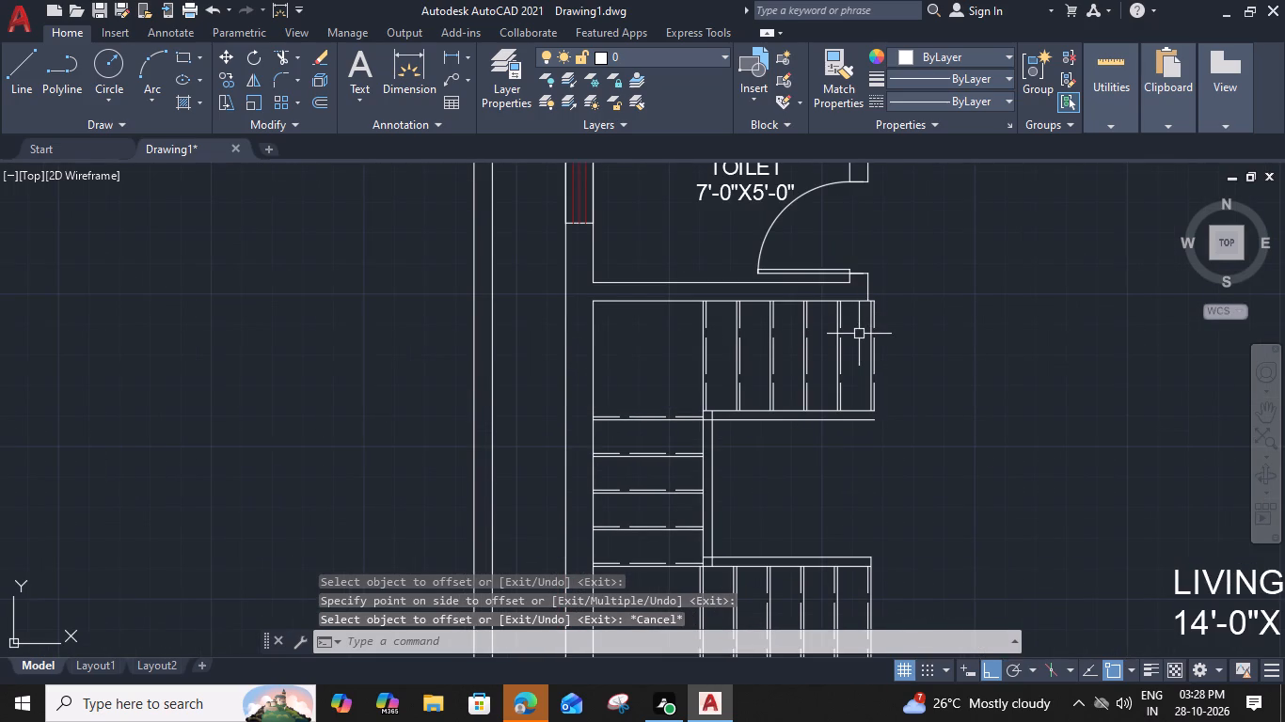
key("space")
scroll(860, 345, "up", 1)
left_click(878, 364)
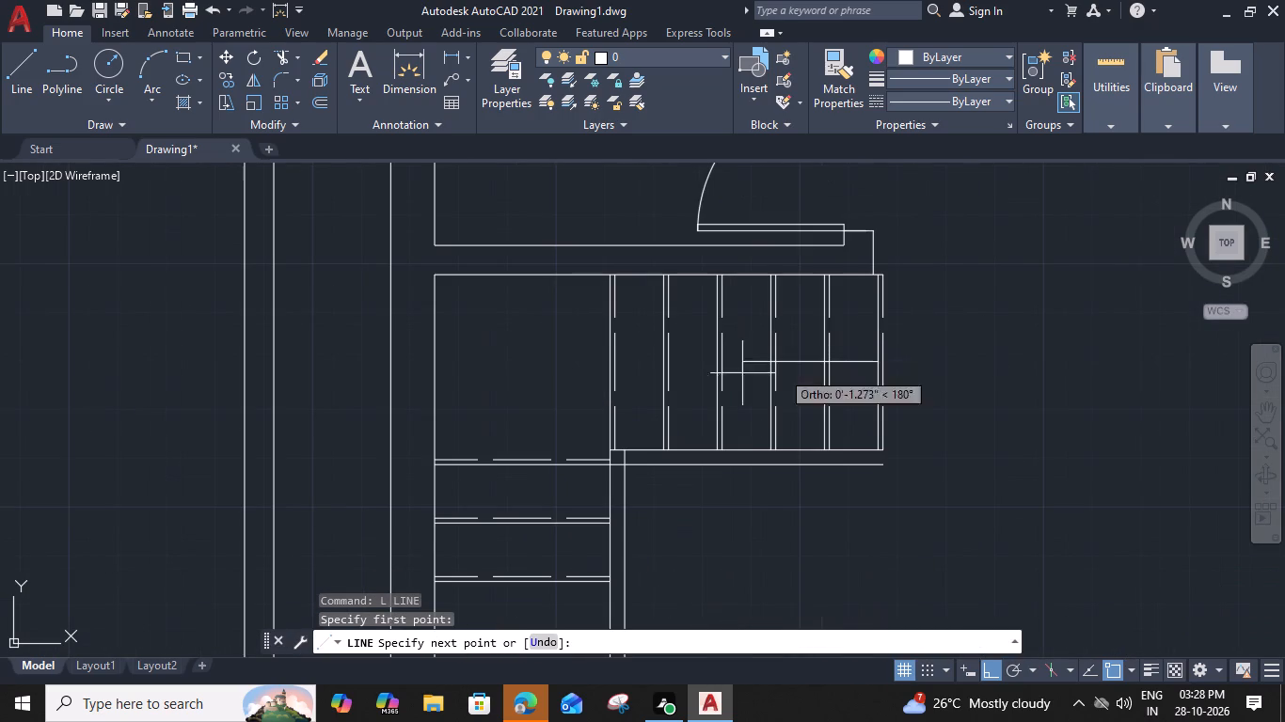
left_click(700, 365)
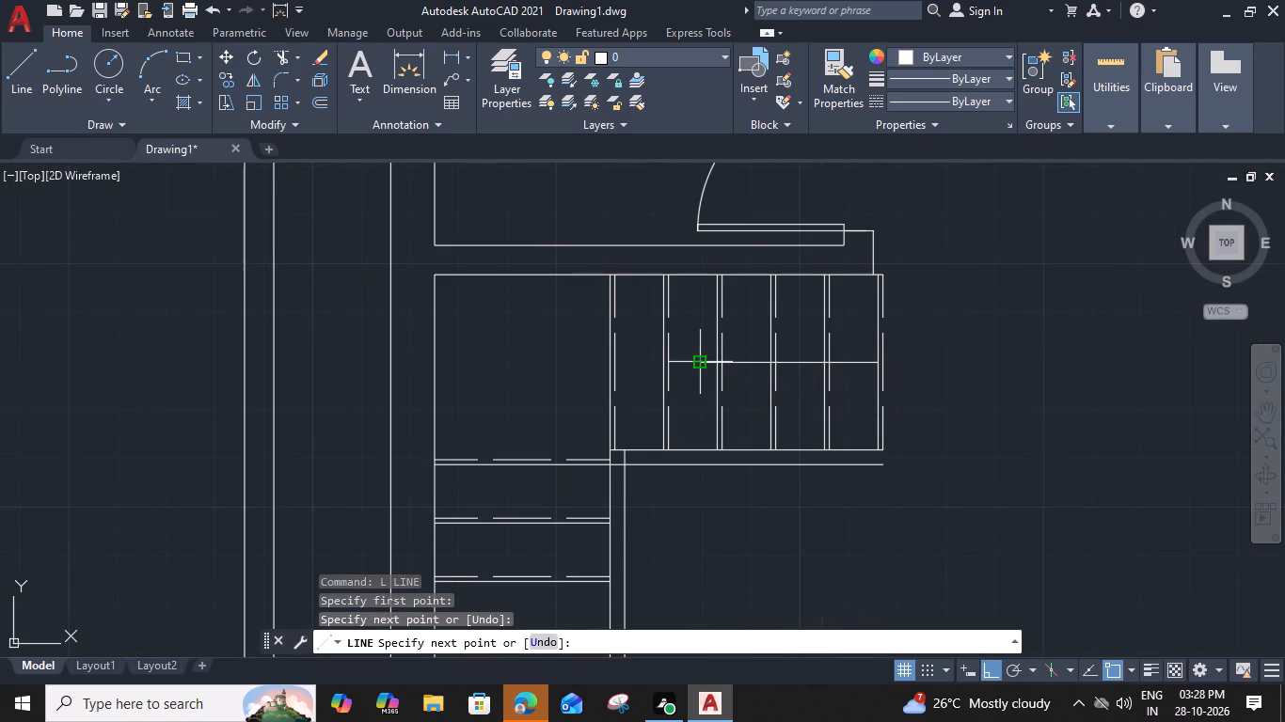
key("Escape")
Draw a three-sided polygon, inscribed in a circle of about 5" radius, at the line's west end as a west-pointing arrowhead.
type("POL")
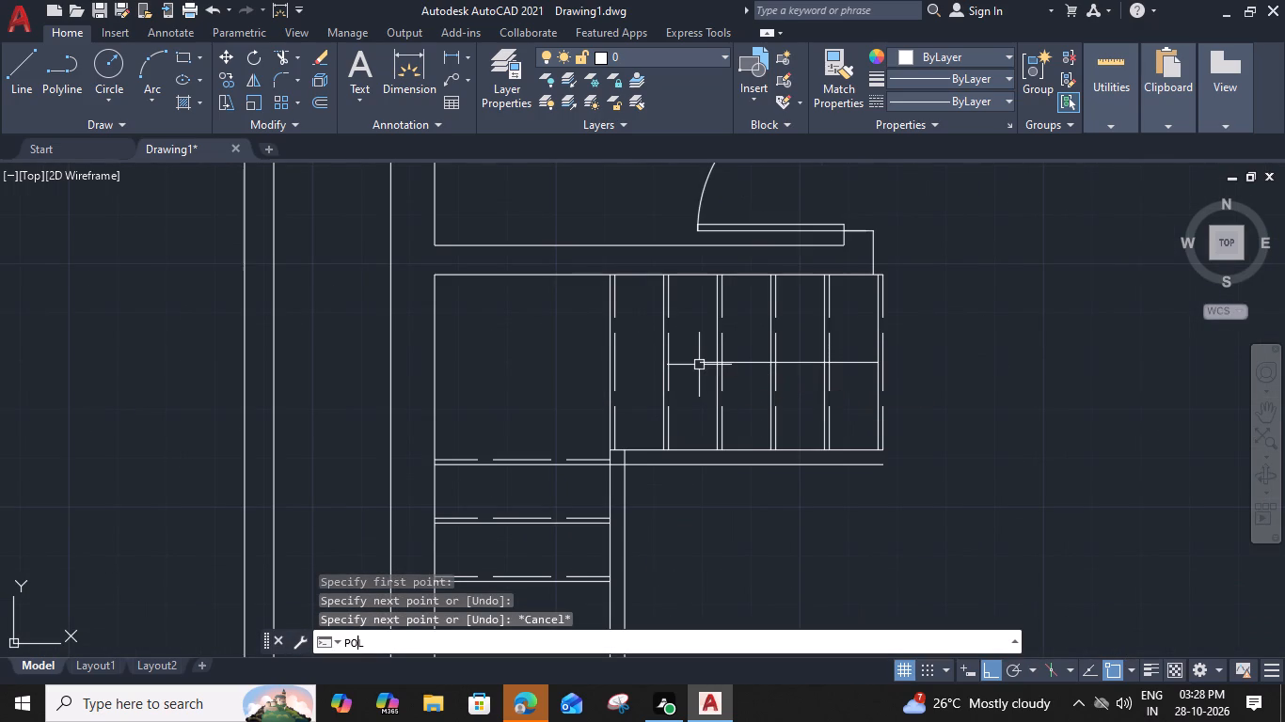
key("space")
scroll(697, 365, "up", 2)
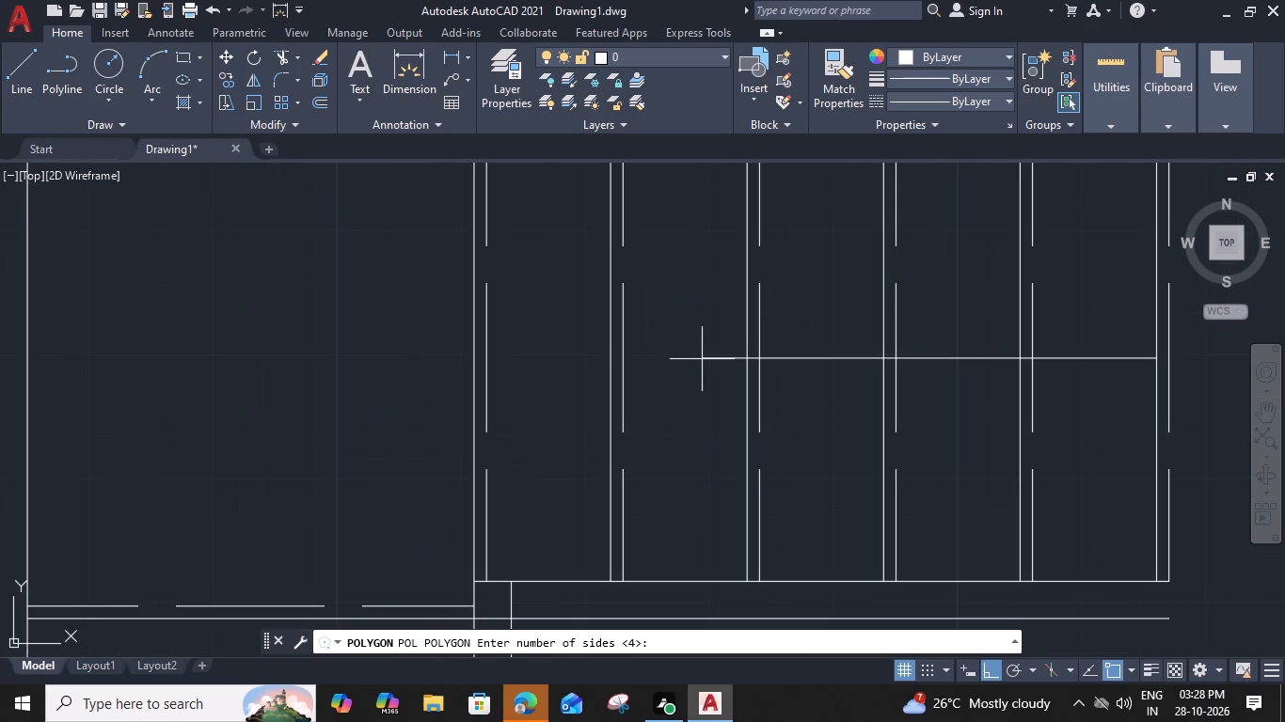
key("4")
key("BackSpace")
type("3")
key("space")
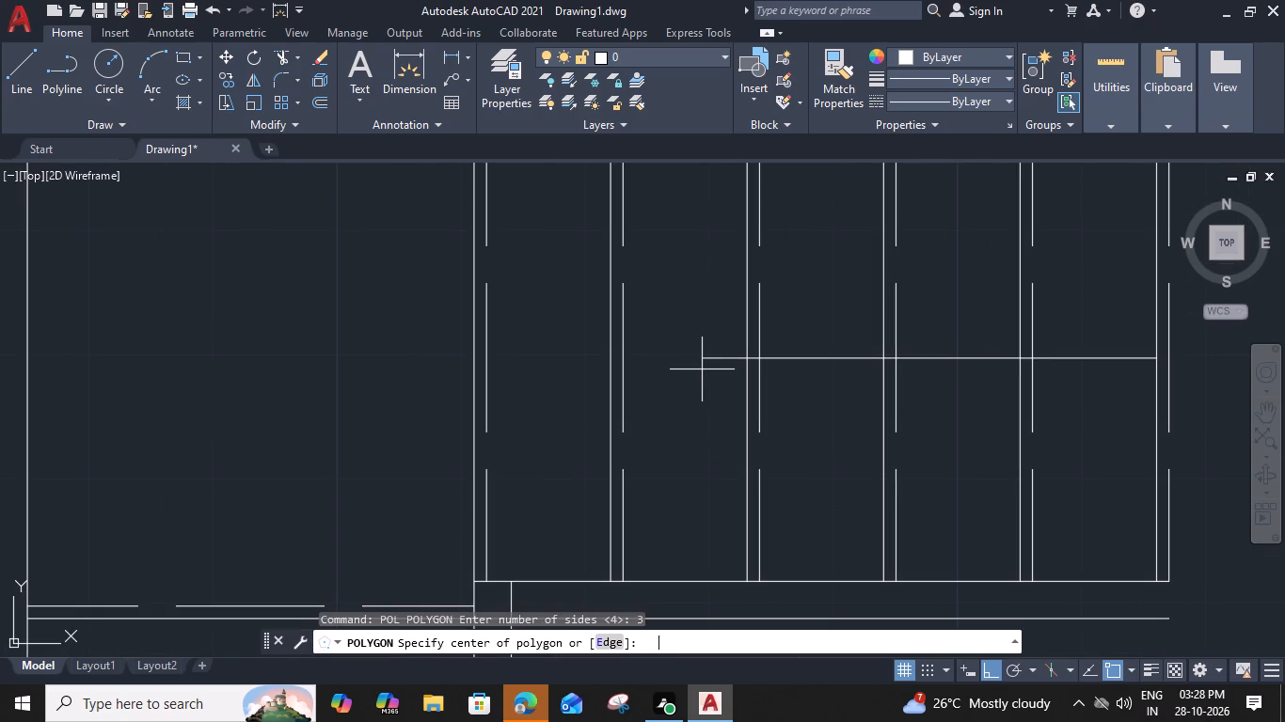
left_click(698, 353)
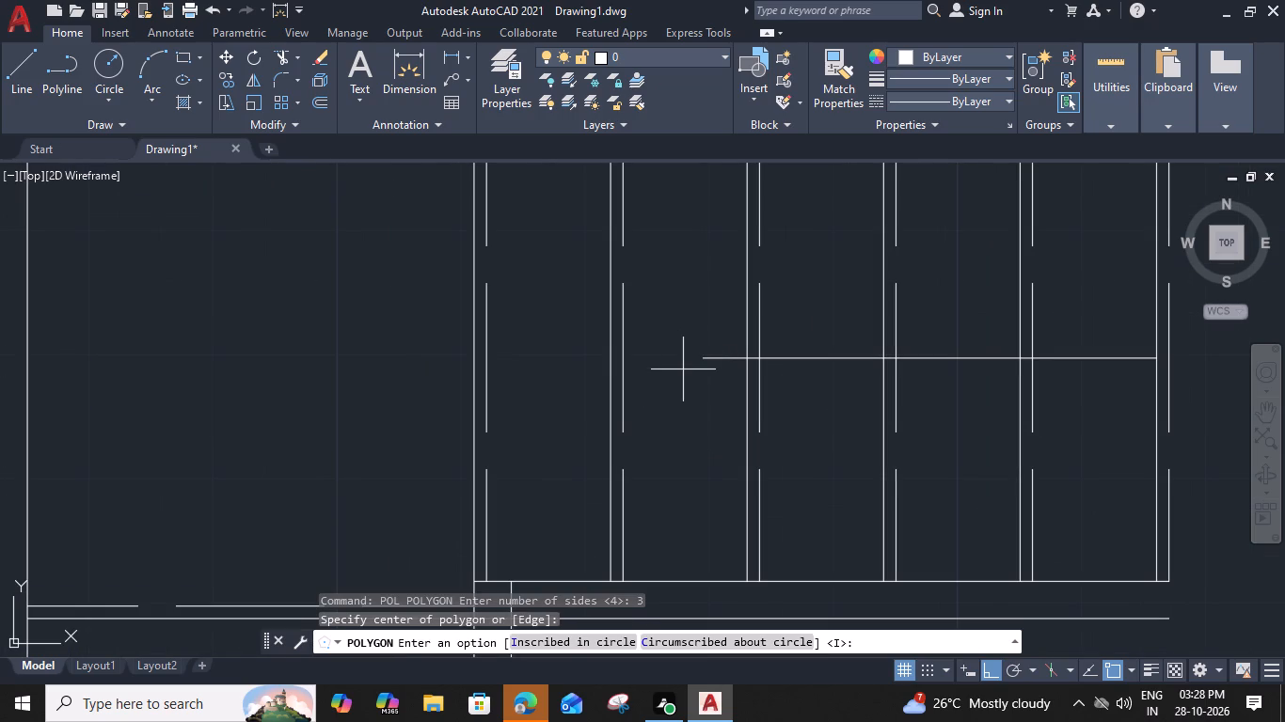
key("space")
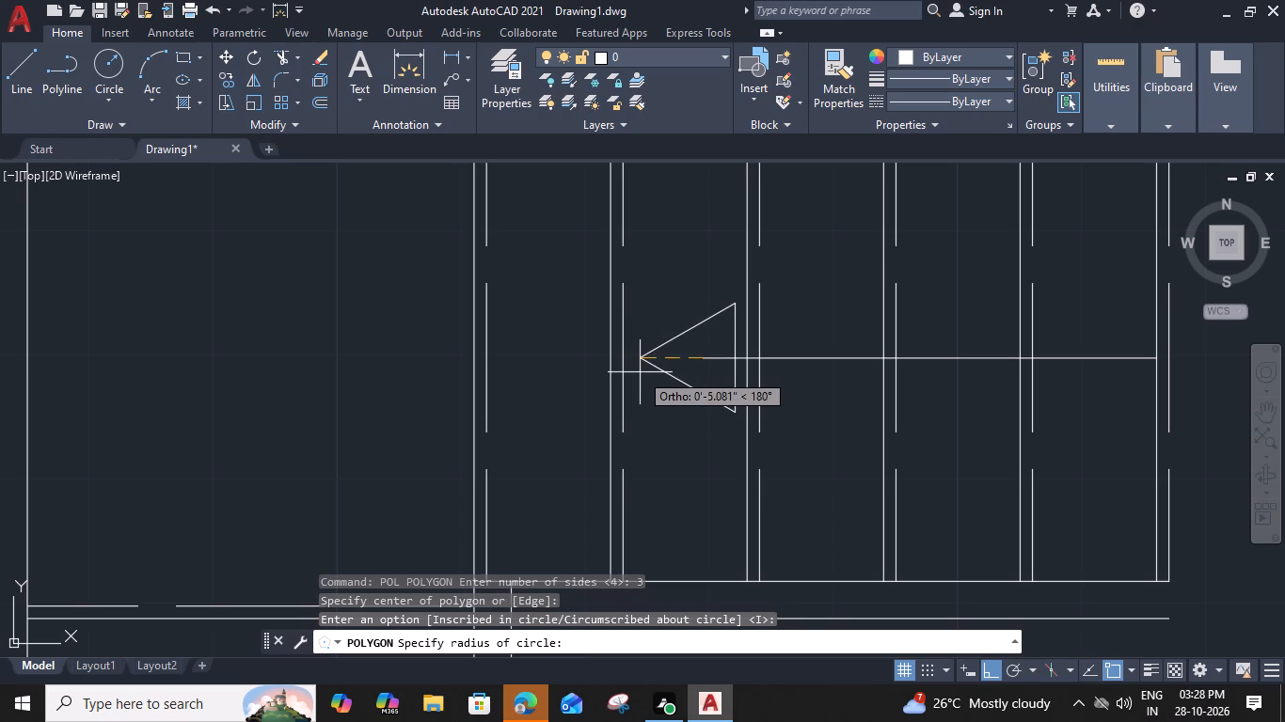
left_click(641, 372)
Trim the part of the direction line that lies inside the triangular arrowhead.
type("TR")
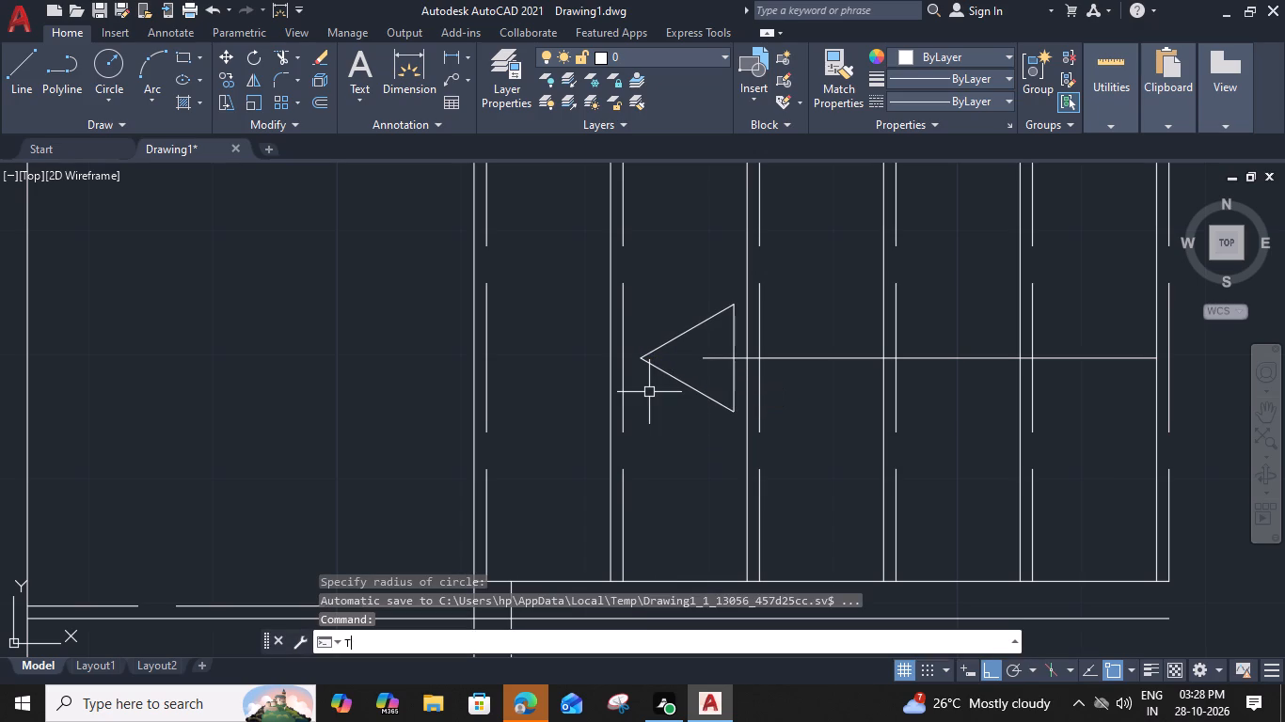
key("space")
left_click(711, 353)
key("Escape")
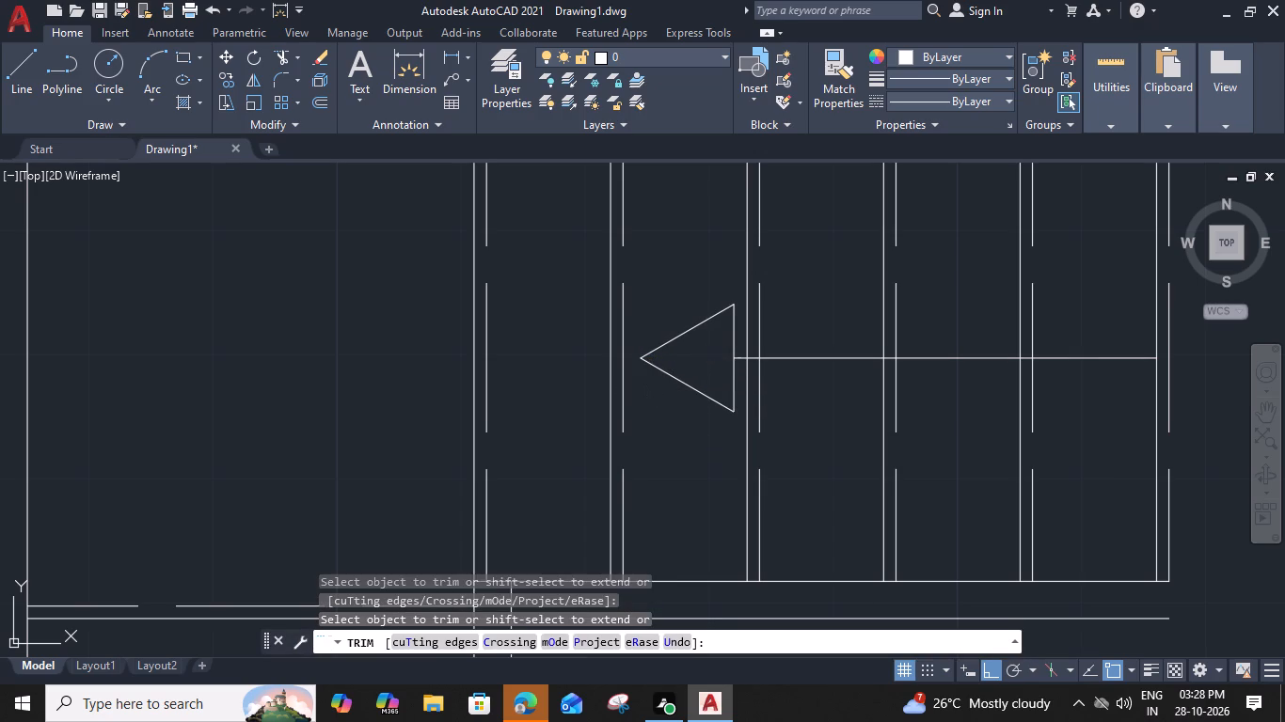
Offset the arrow's direction line 0.2" to both its north and south sides.
scroll(706, 358, "down", 3)
scroll(783, 344, "up", 2)
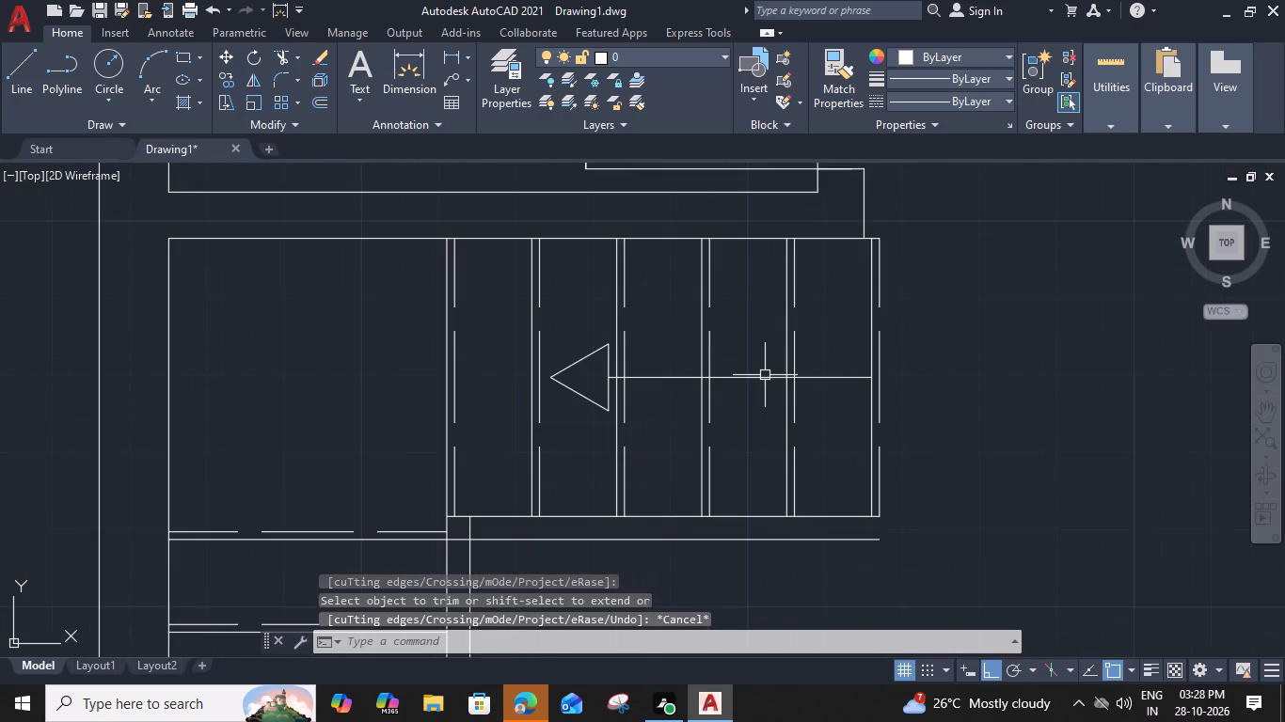
left_click(763, 379)
key("o")
key("space")
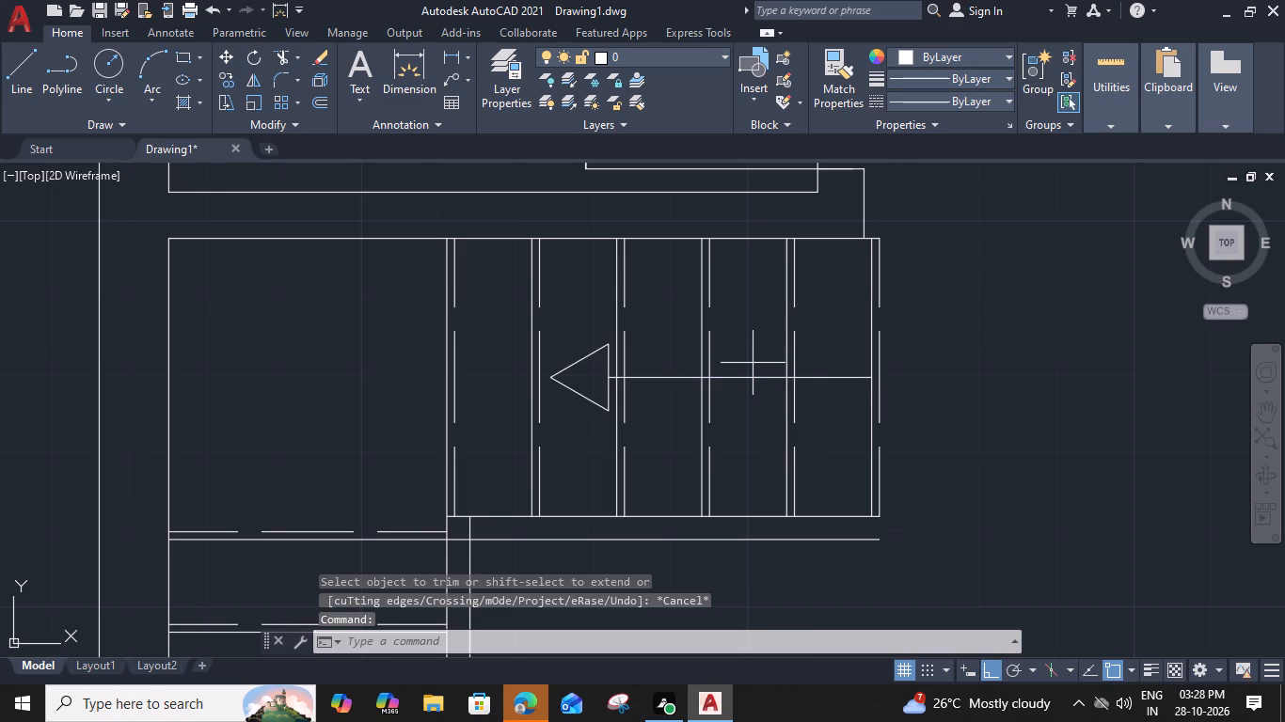
key("0")
key("period")
key("2")
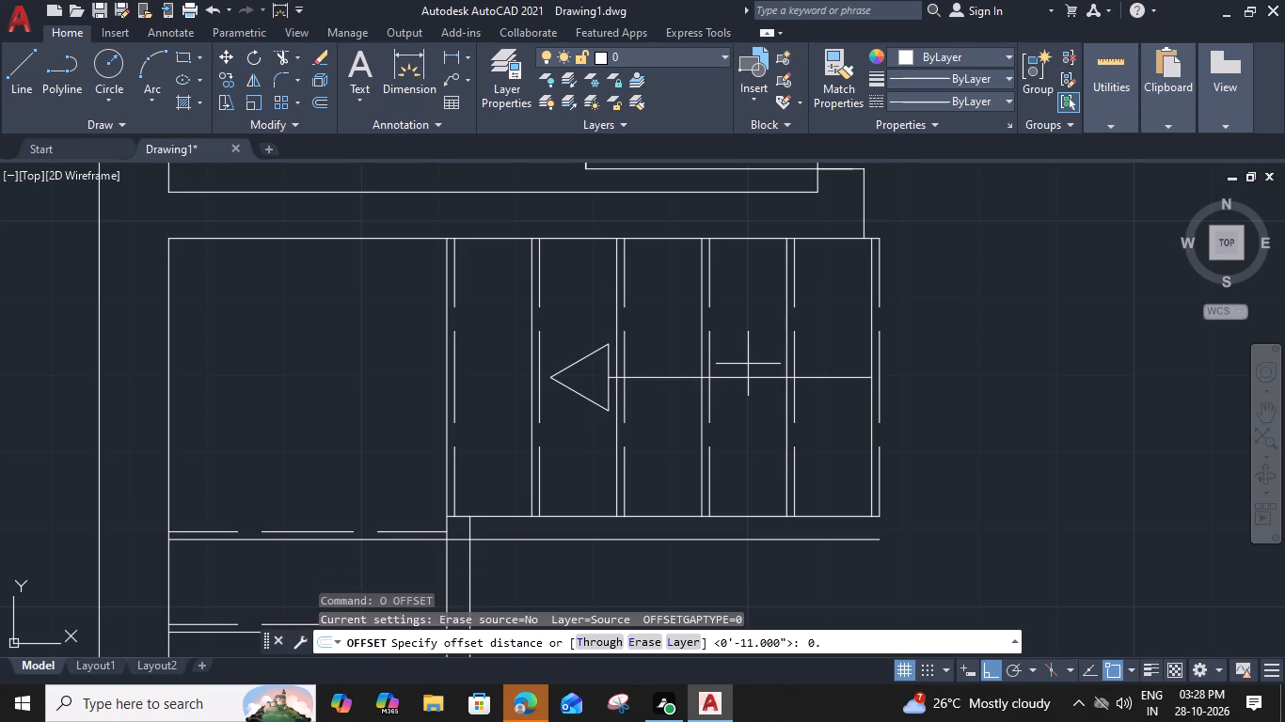
key("shift+quotedbl")
key("Return")
left_click(751, 339)
scroll(745, 374, "up", 2)
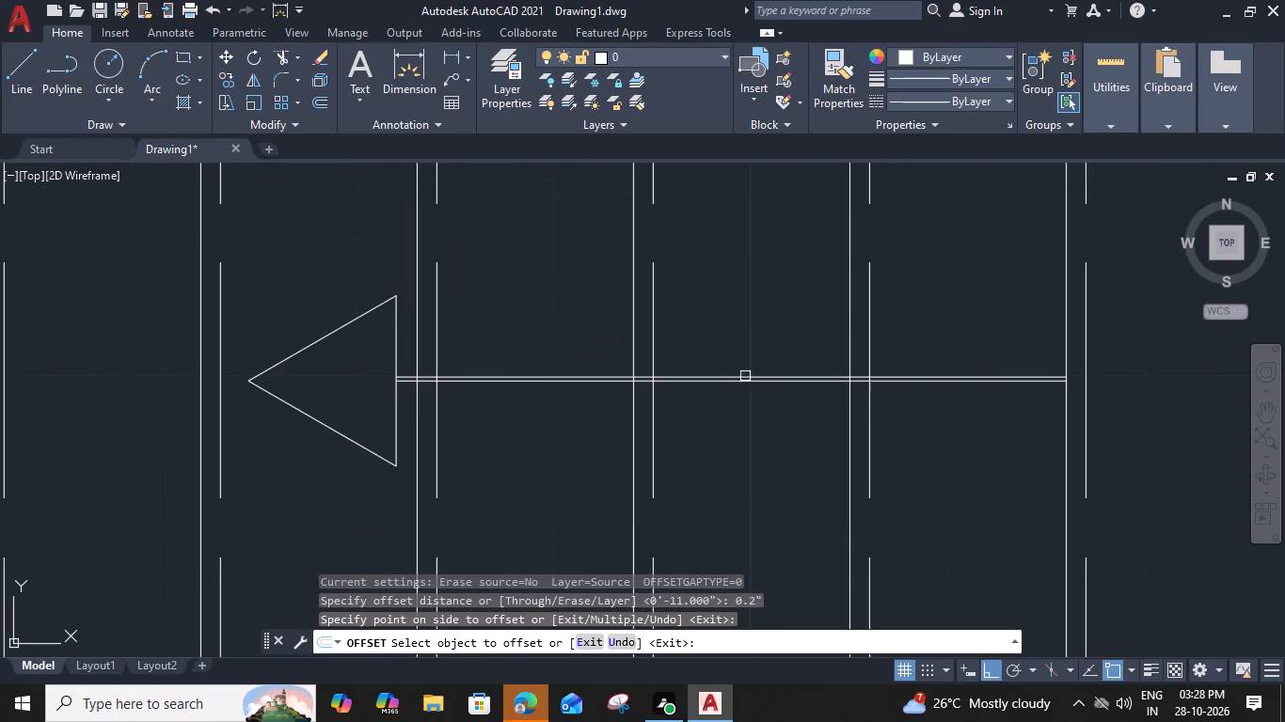
left_click(746, 383)
left_click(742, 422)
key("Escape")
Erase the original centre line between the two offset shaft lines.
scroll(744, 385, "up", 2)
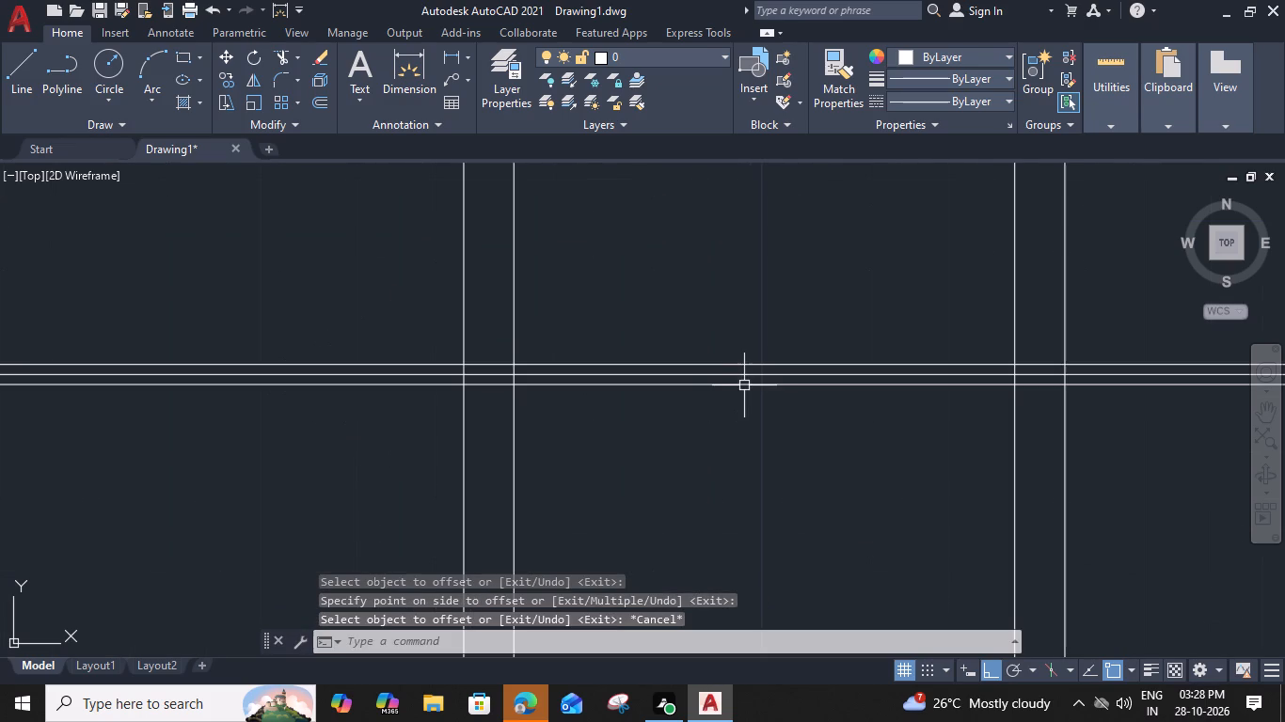
left_click(748, 373)
key("Delete")
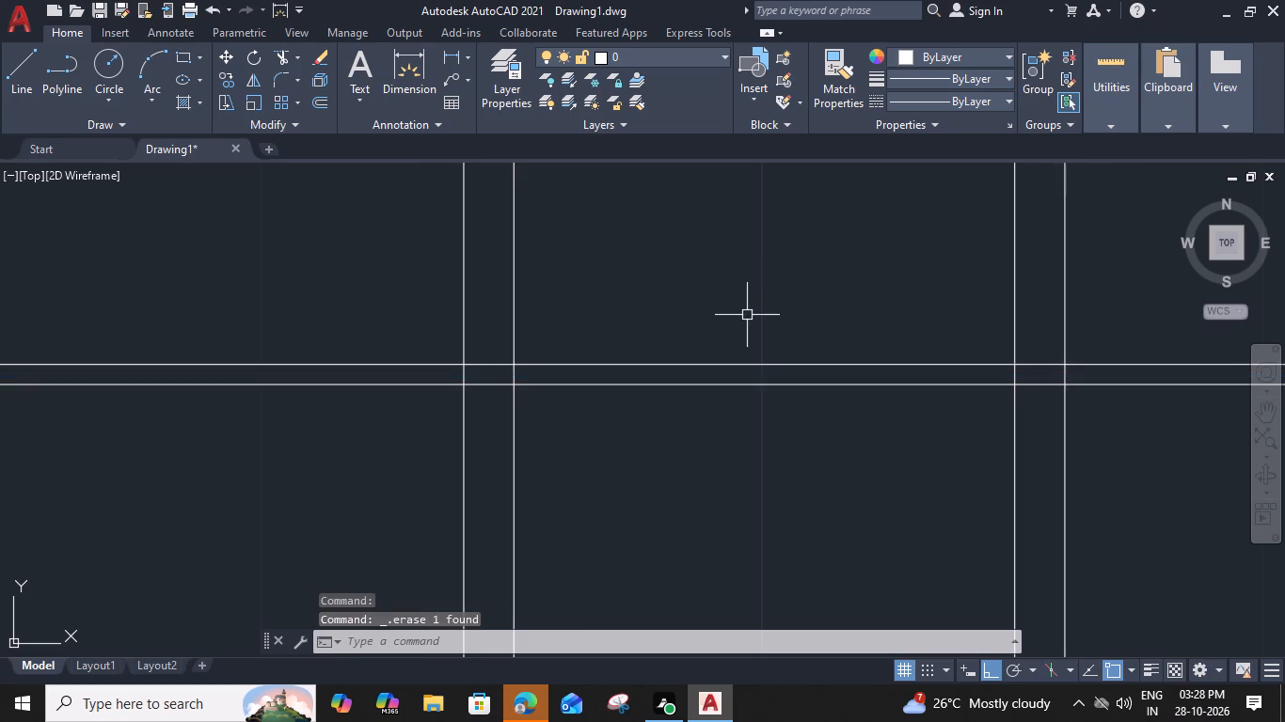
Trim the tread lines, dashed lines and arrowhead base where they cross between the two shaft lines.
scroll(746, 315, "down", 3)
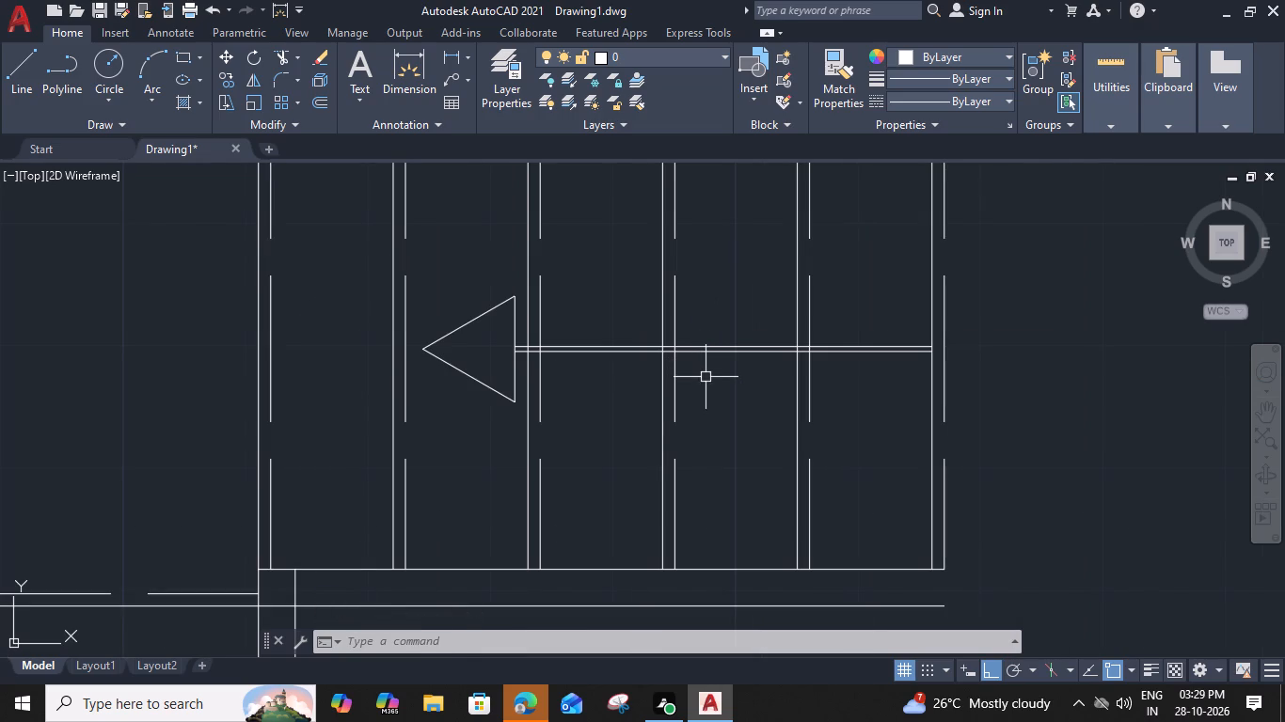
type("TR")
key("space")
scroll(803, 332, "up", 3)
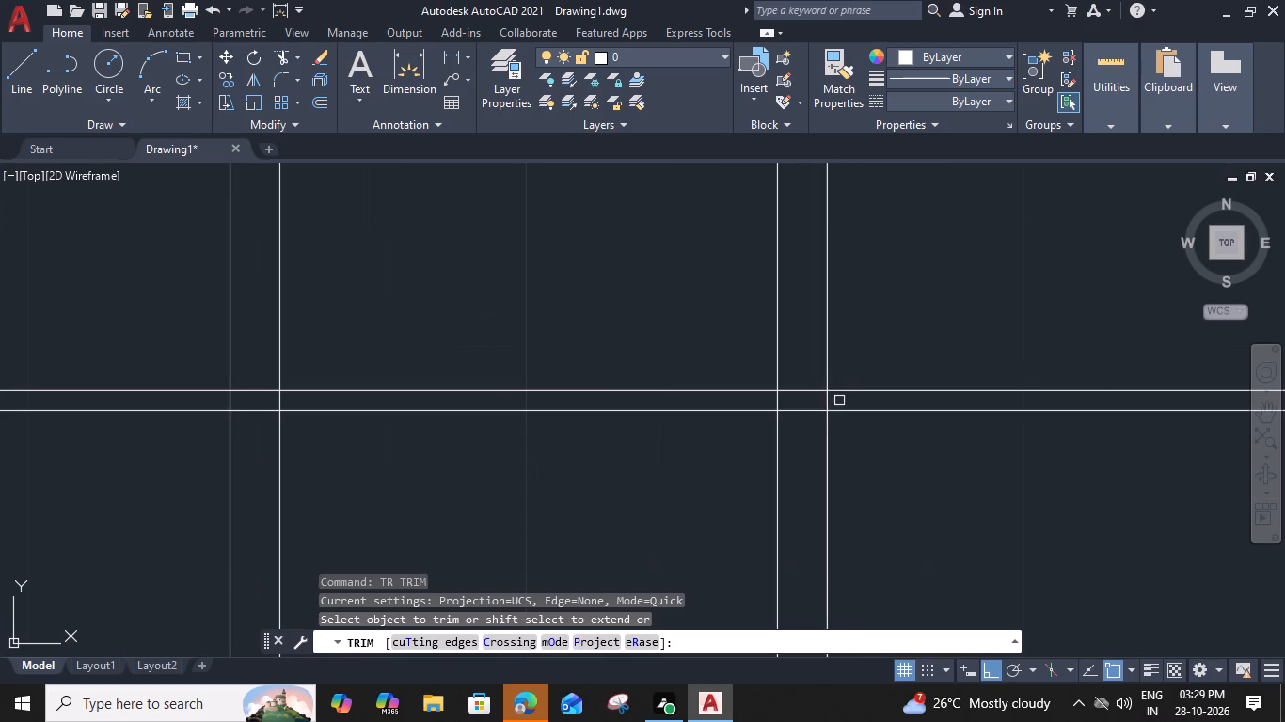
left_click_drag(840, 402, 827, 394)
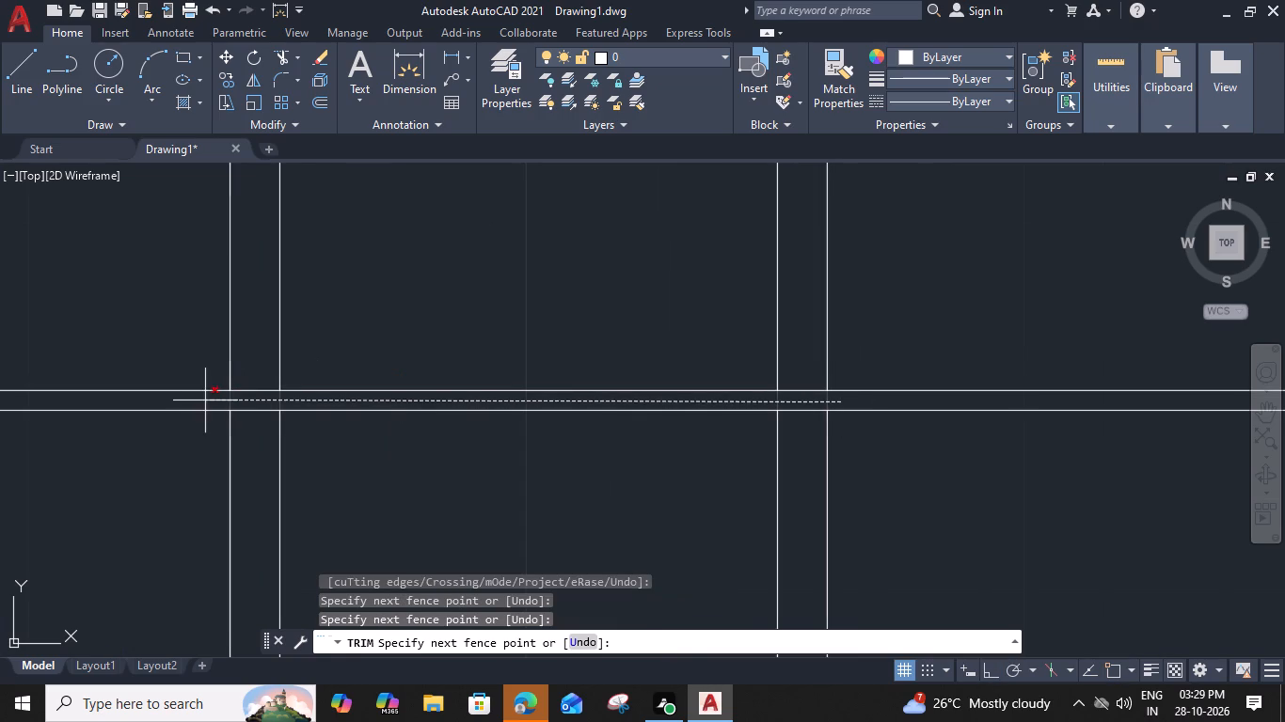
left_click(205, 400)
middle_click_drag(210, 397, 711, 388)
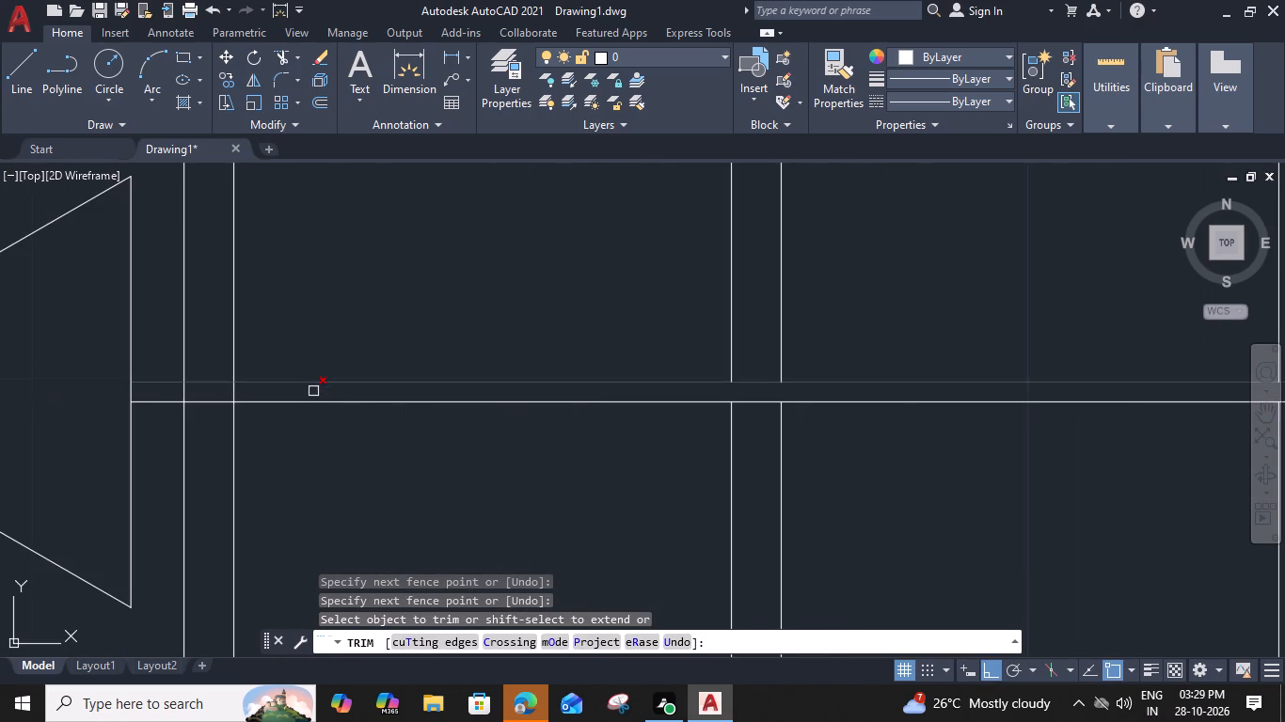
middle_click_drag(312, 391, 665, 374)
left_click(616, 374)
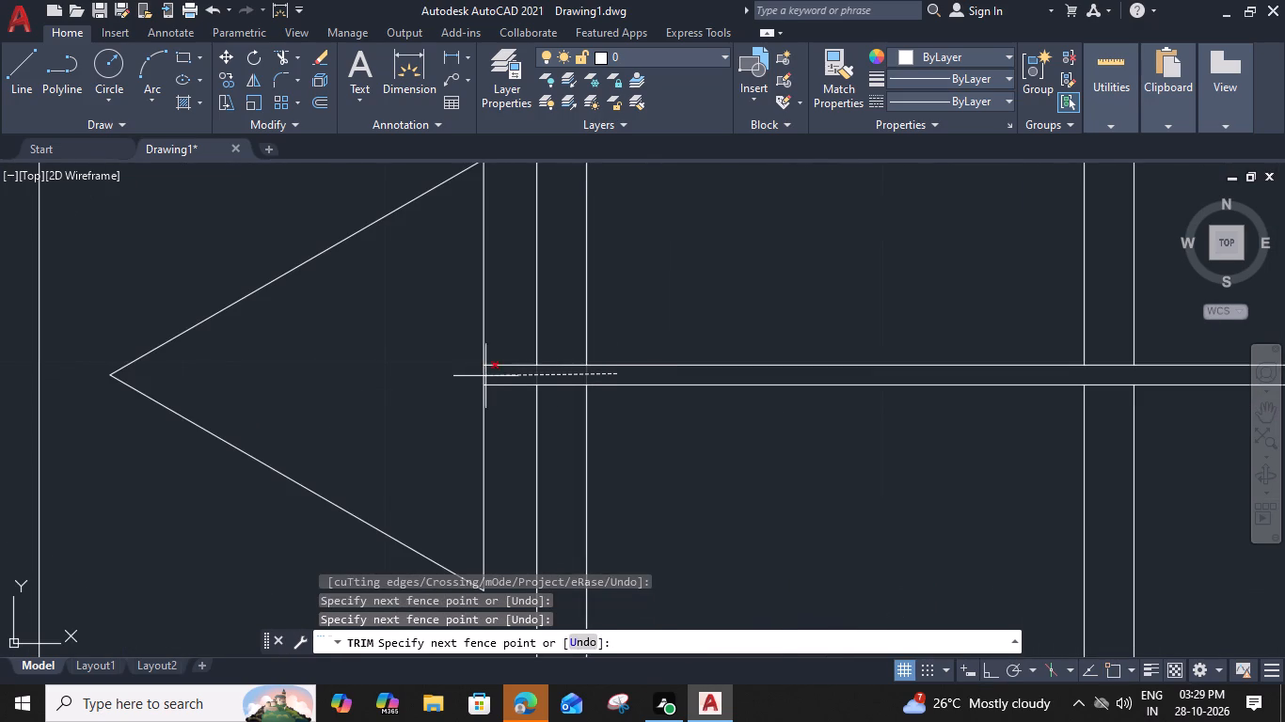
left_click(477, 376)
scroll(482, 376, "down", 2)
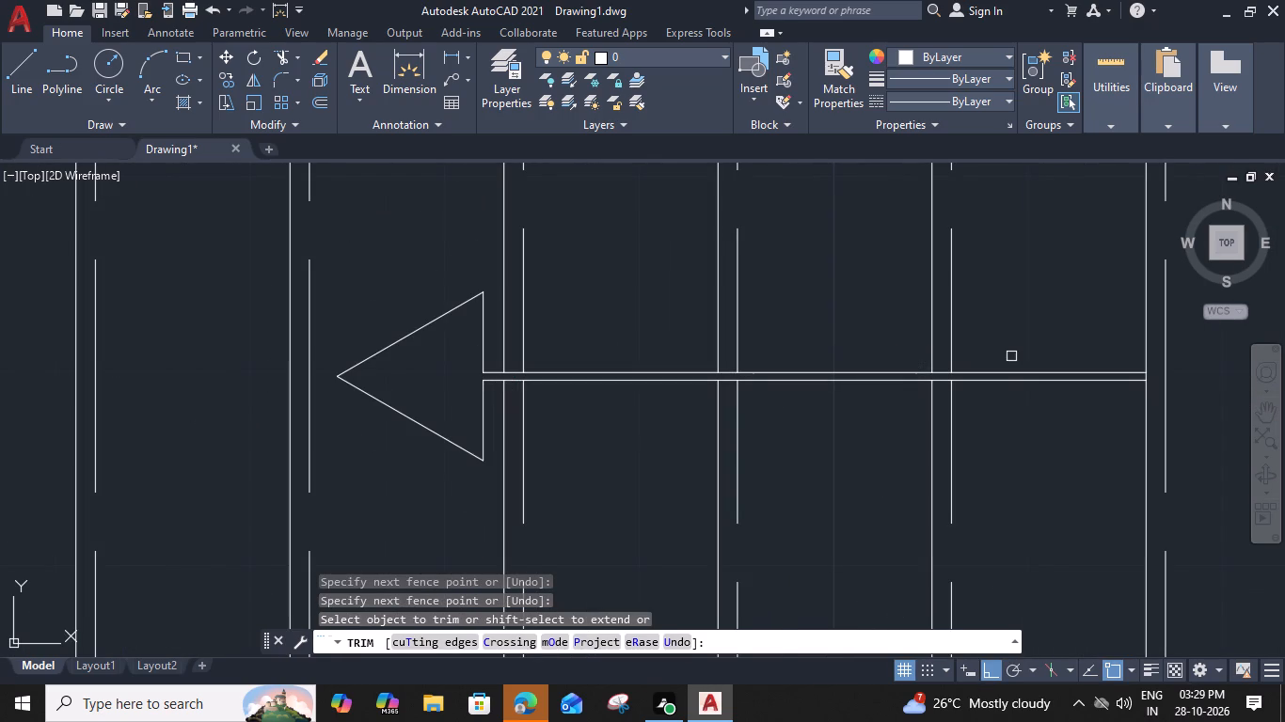
key("Escape")
Draw a short slanted tail line from above the shaft down to its north line, between the two easternmost treads.
scroll(1010, 353, "down", 2)
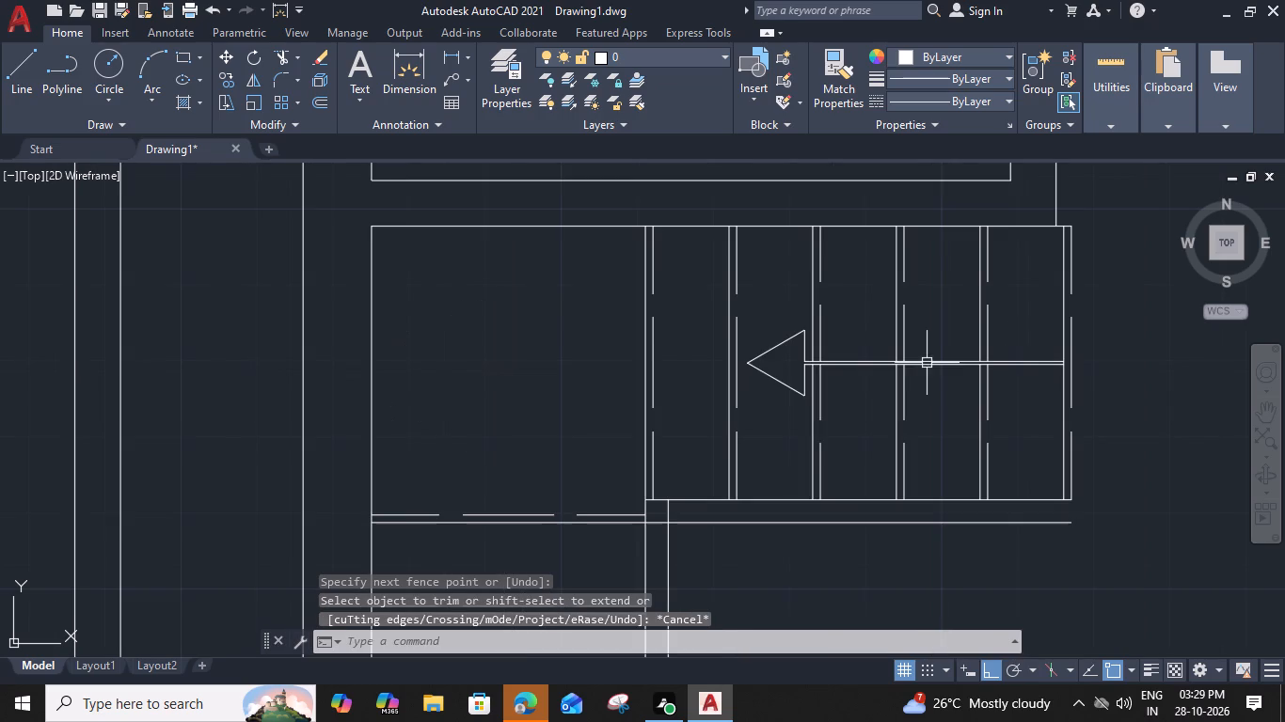
scroll(1024, 351, "up", 3)
middle_click_drag(1035, 374, 867, 360)
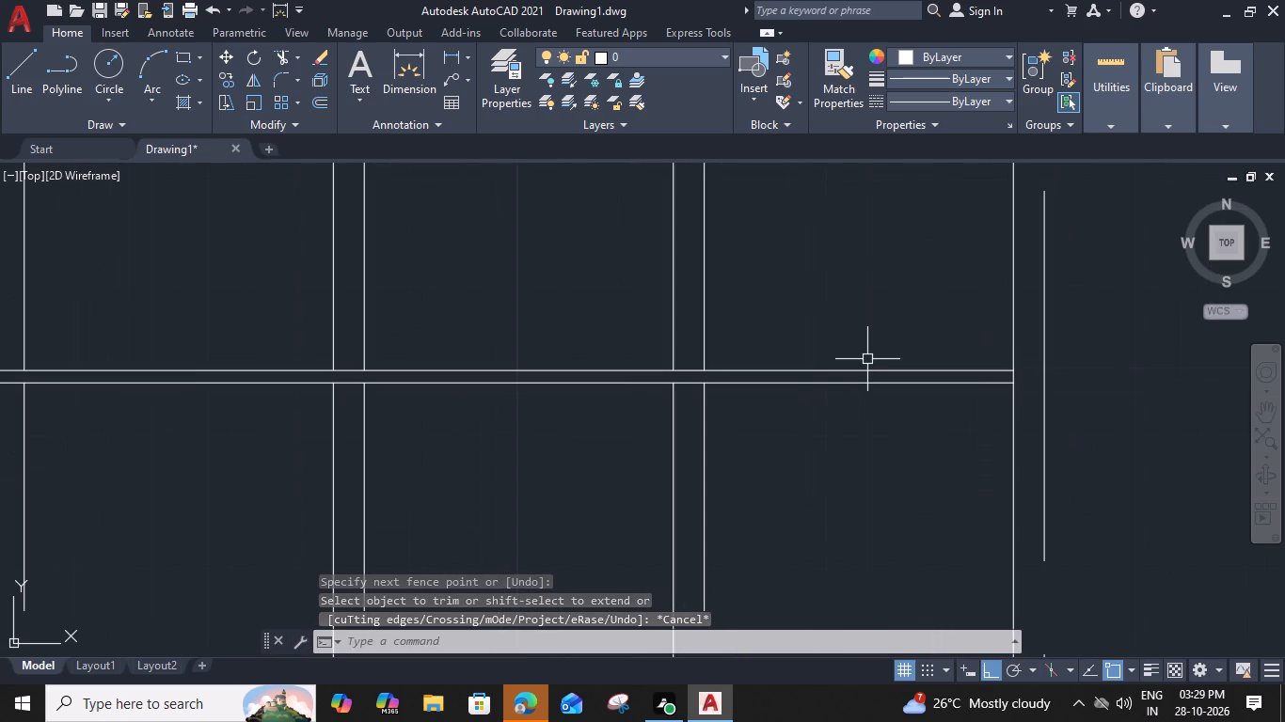
type("L")
key("space")
left_click(941, 351)
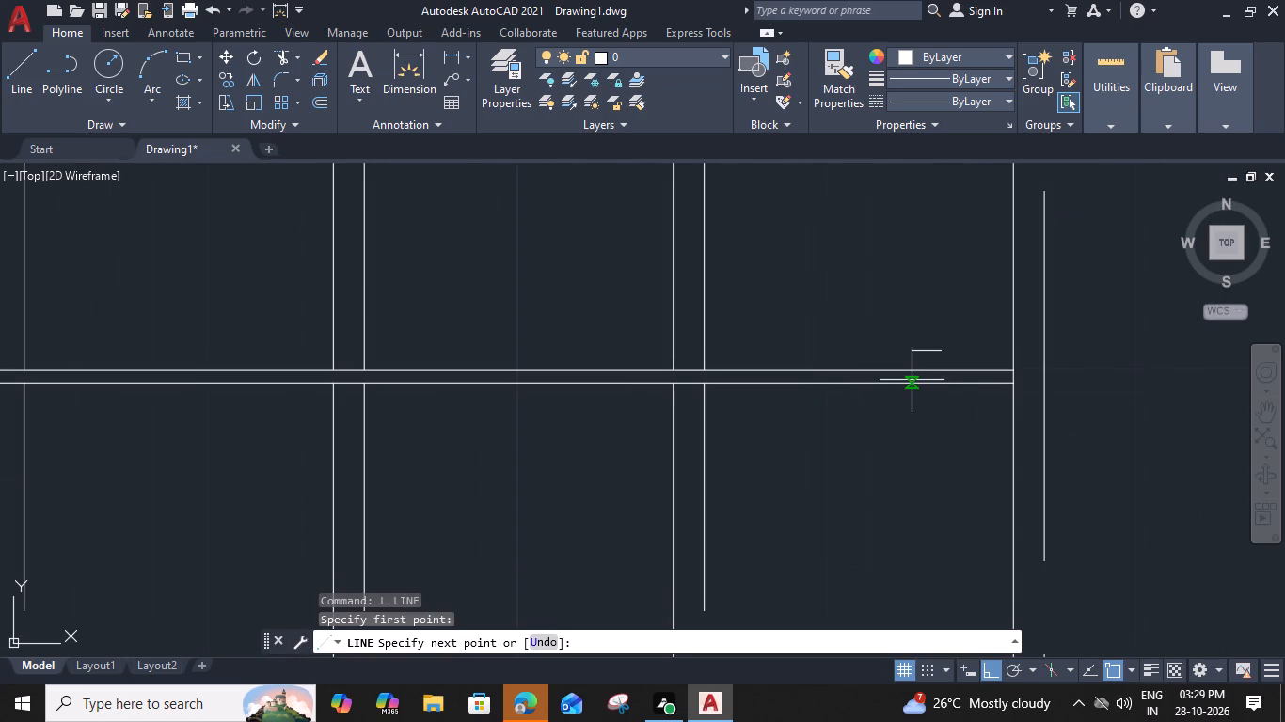
left_click(911, 372)
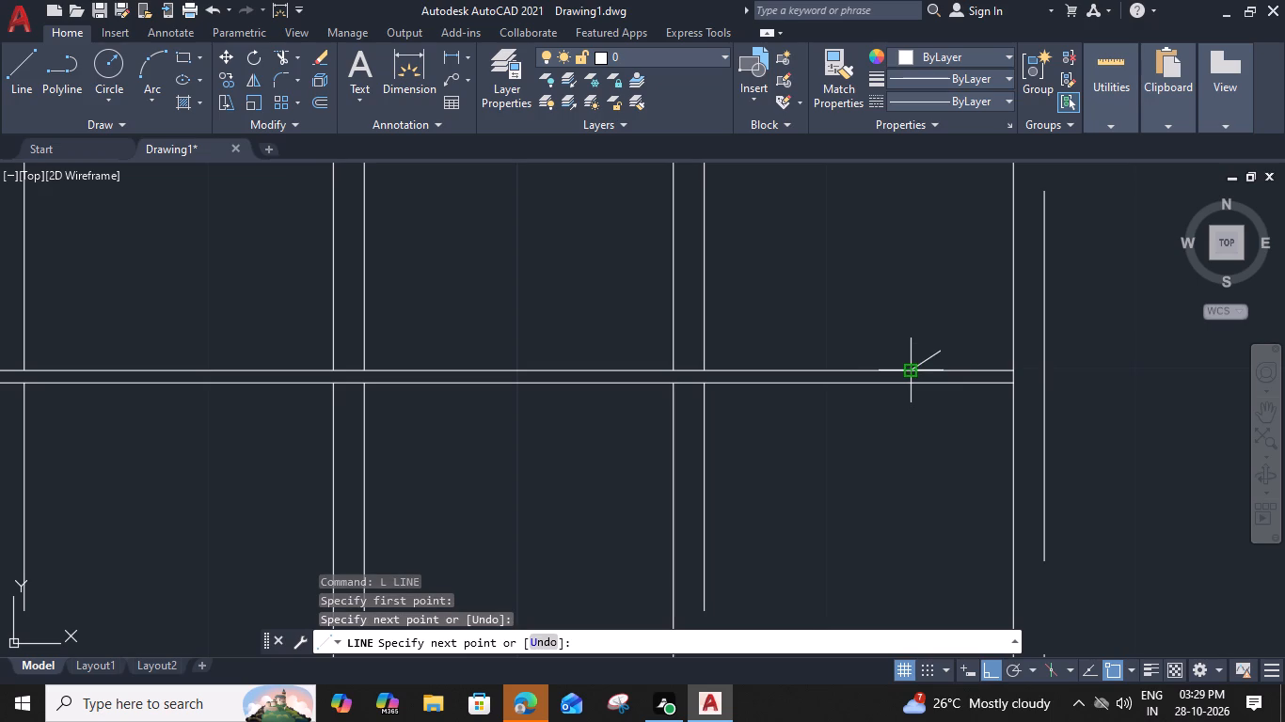
key("space")
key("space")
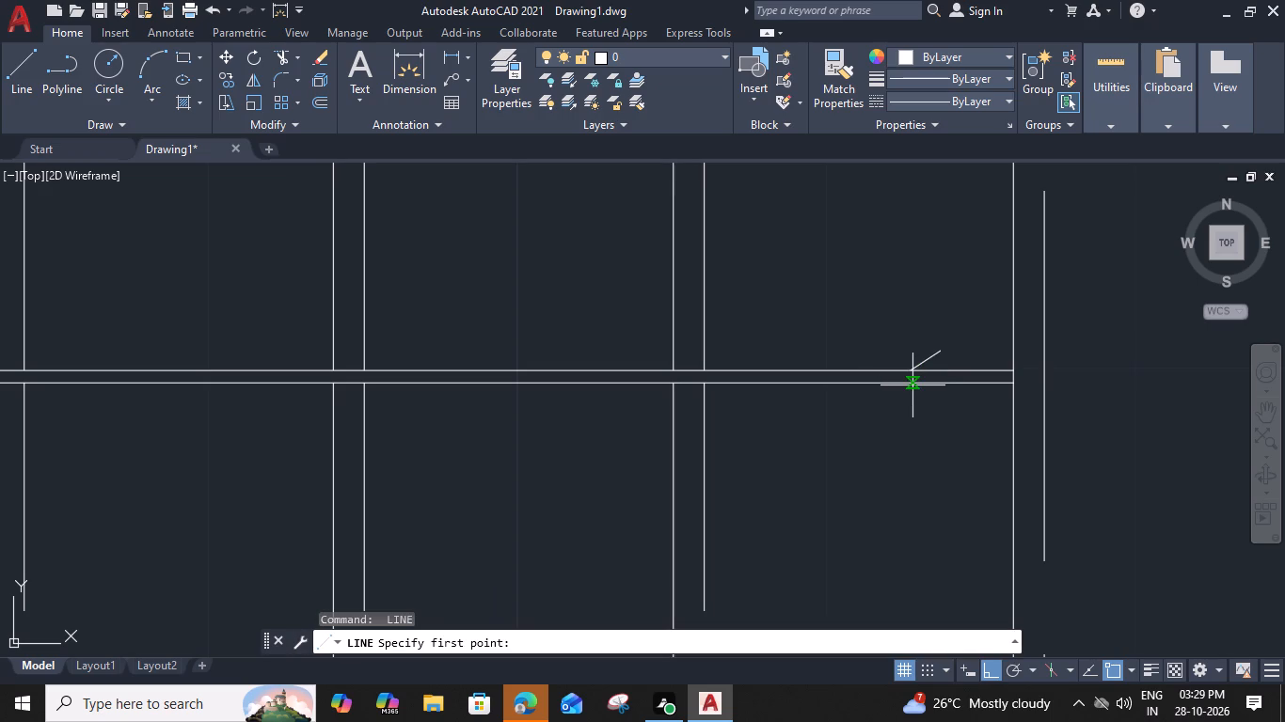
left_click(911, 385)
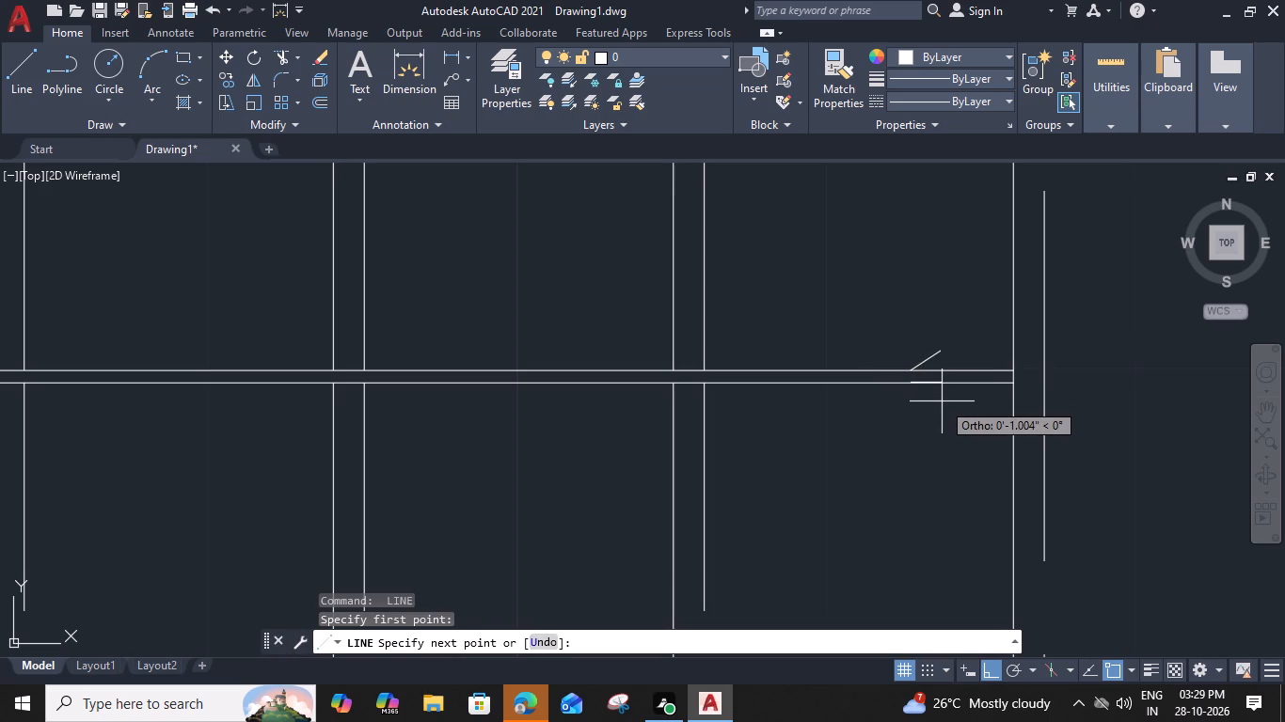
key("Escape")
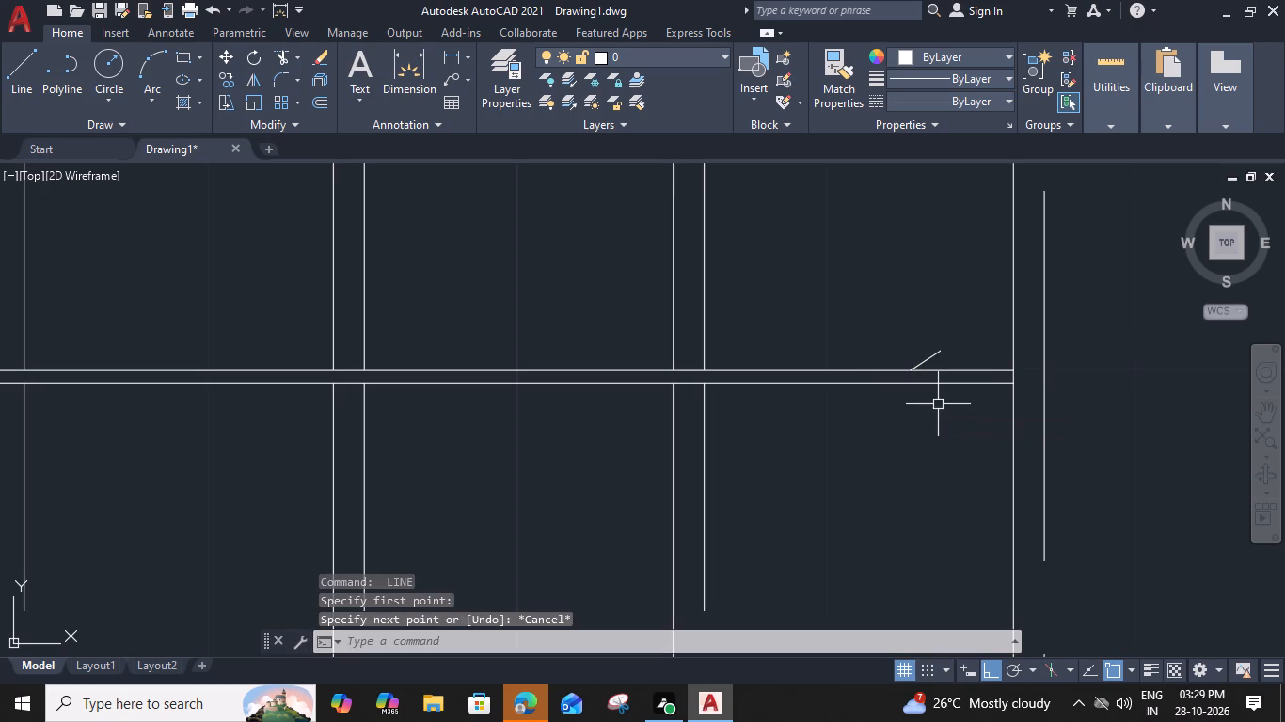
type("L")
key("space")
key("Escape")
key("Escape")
Draw a vertical line south across the shaft from the slanted line's free end, and slant back to the shaft's south line.
type("L")
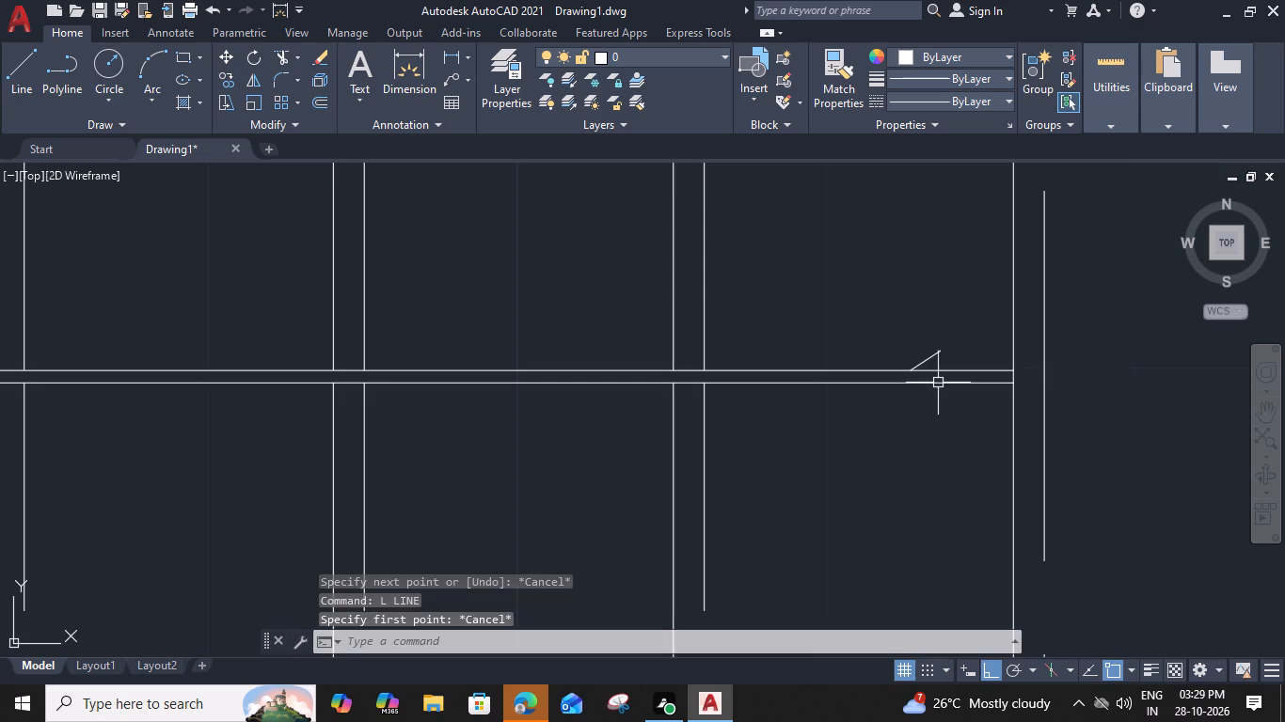
key("space")
scroll(948, 358, "up", 2)
left_click_drag(928, 338, 928, 353)
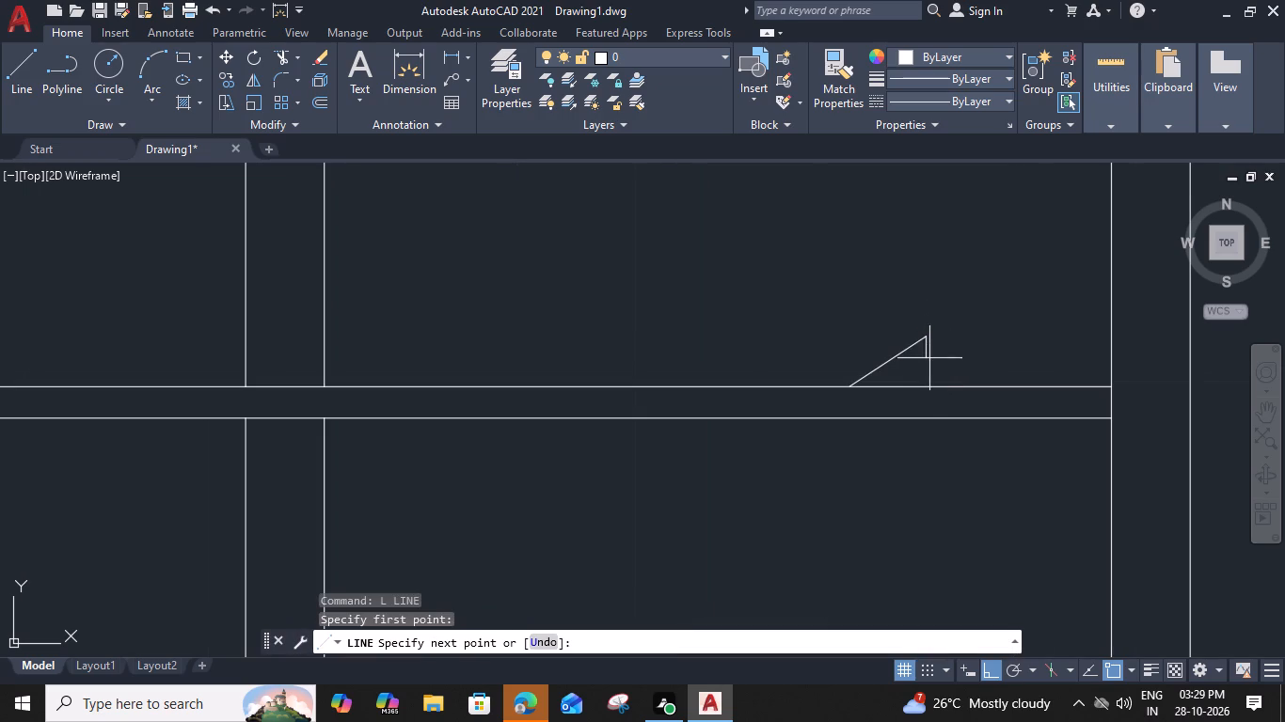
left_click(927, 463)
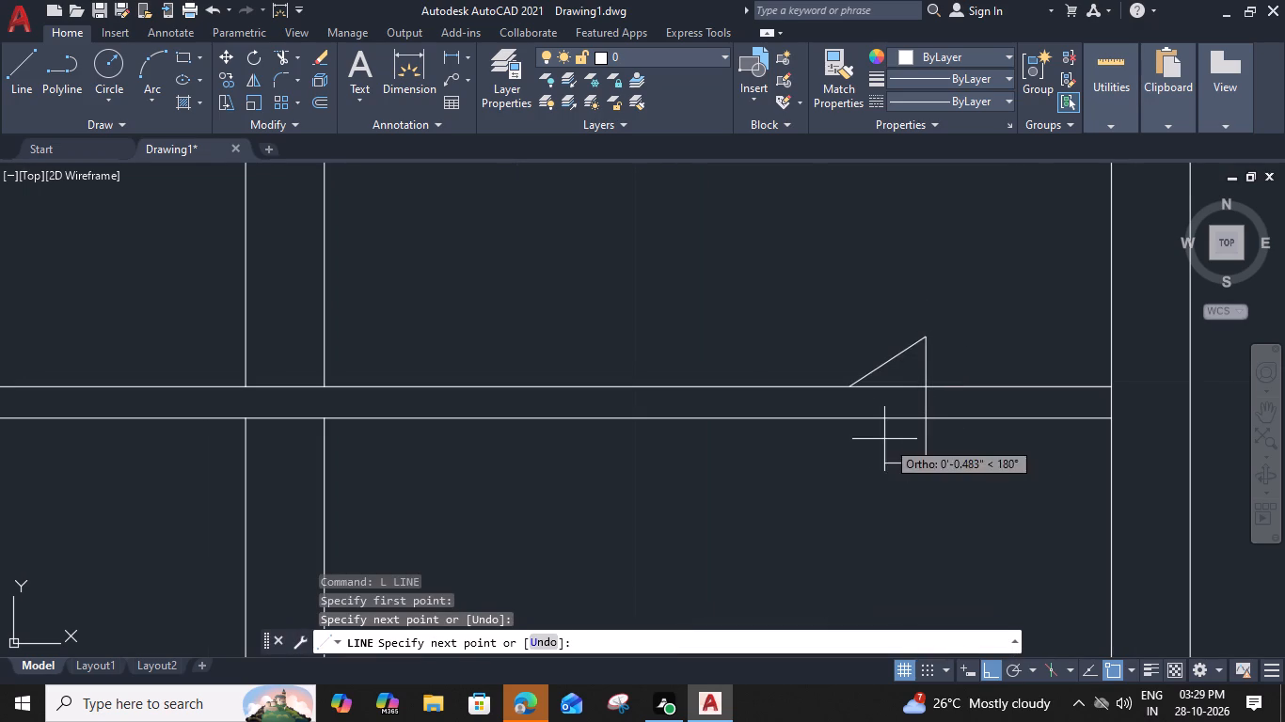
left_click(853, 418)
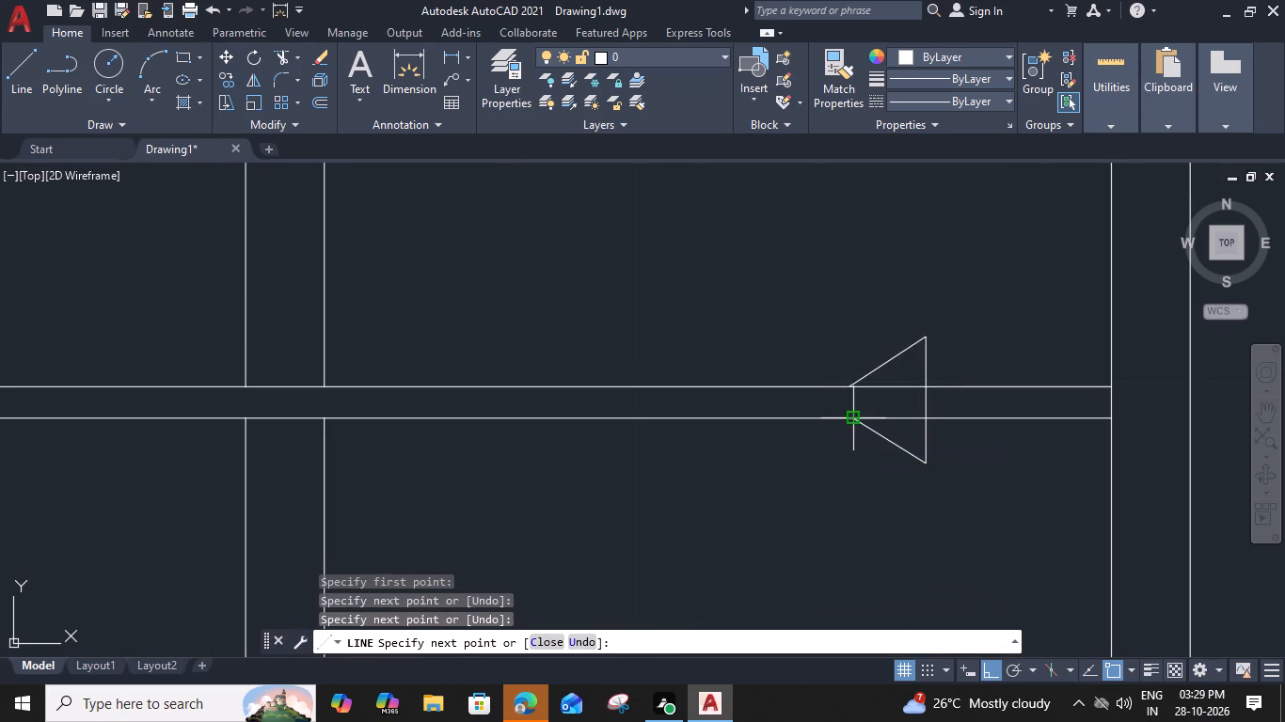
key("Escape")
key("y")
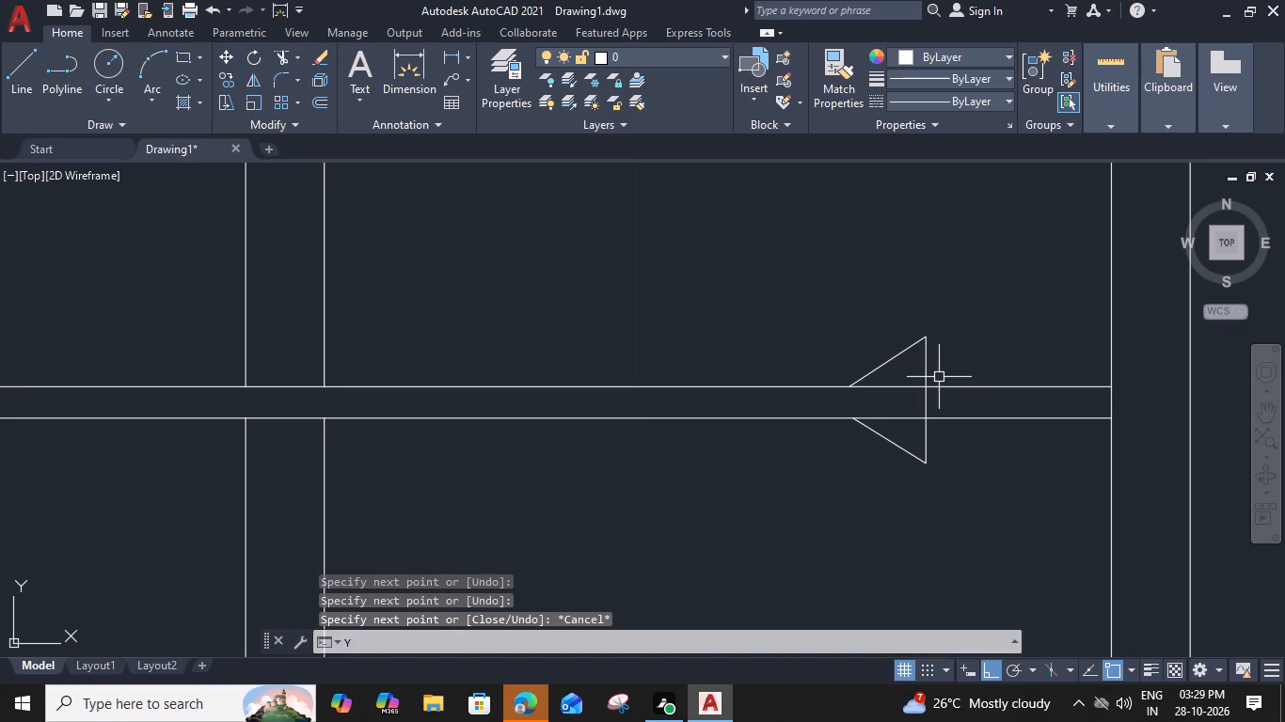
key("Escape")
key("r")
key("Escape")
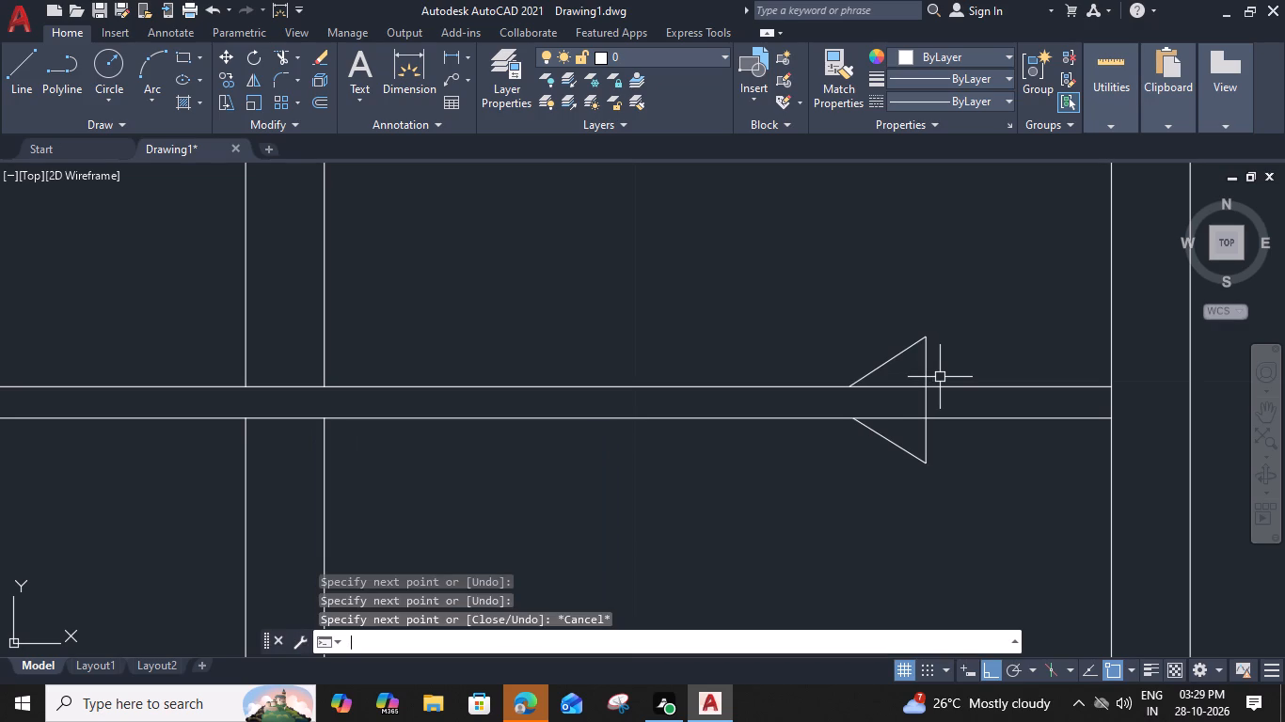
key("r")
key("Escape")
Trim both shaft lines east of the tail's vertical line.
type("TR")
key("space")
left_click(1026, 366)
left_click(983, 440)
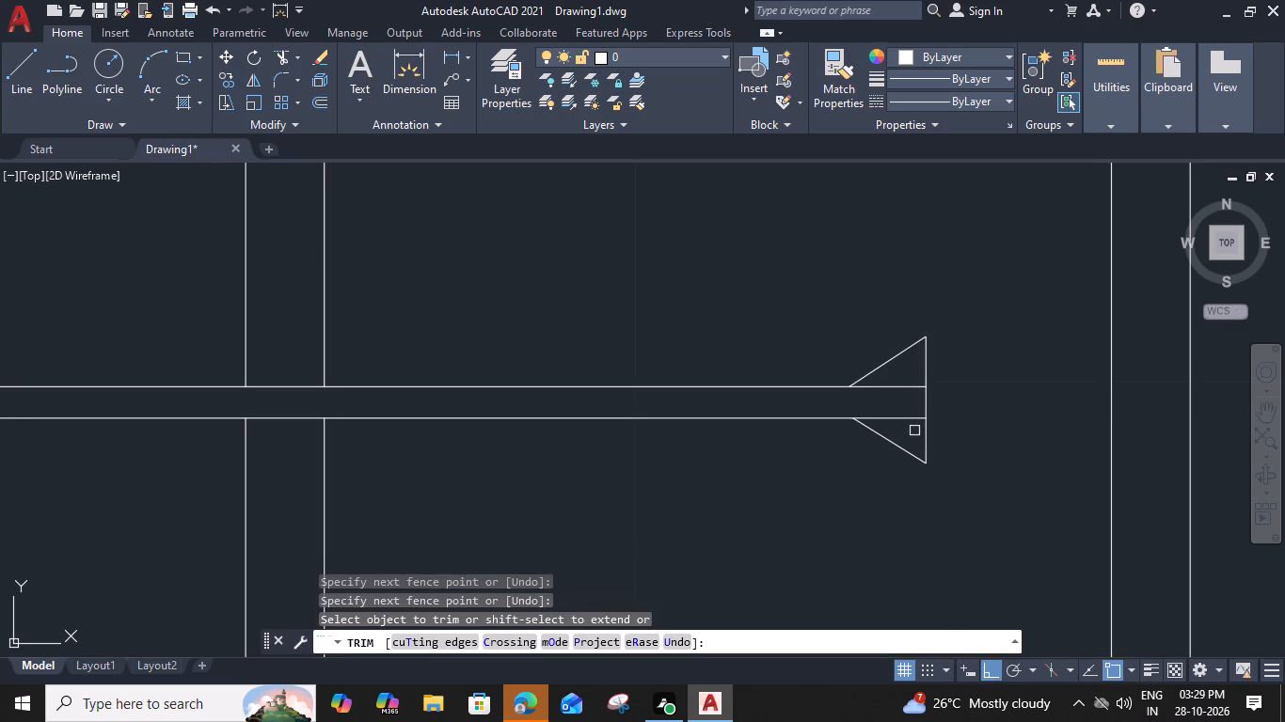
key("Escape")
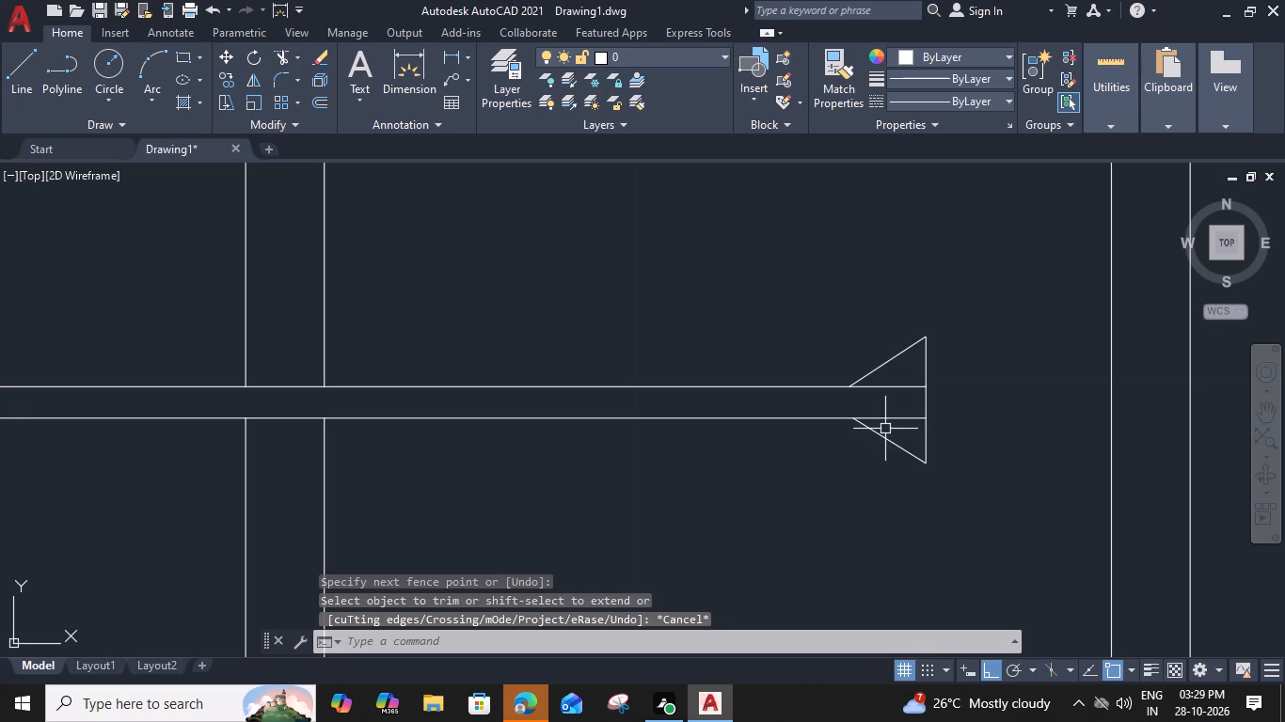
Extend the tail's two slanted lines across the shaft so they meet.
type("EX")
key("space")
left_click(879, 434)
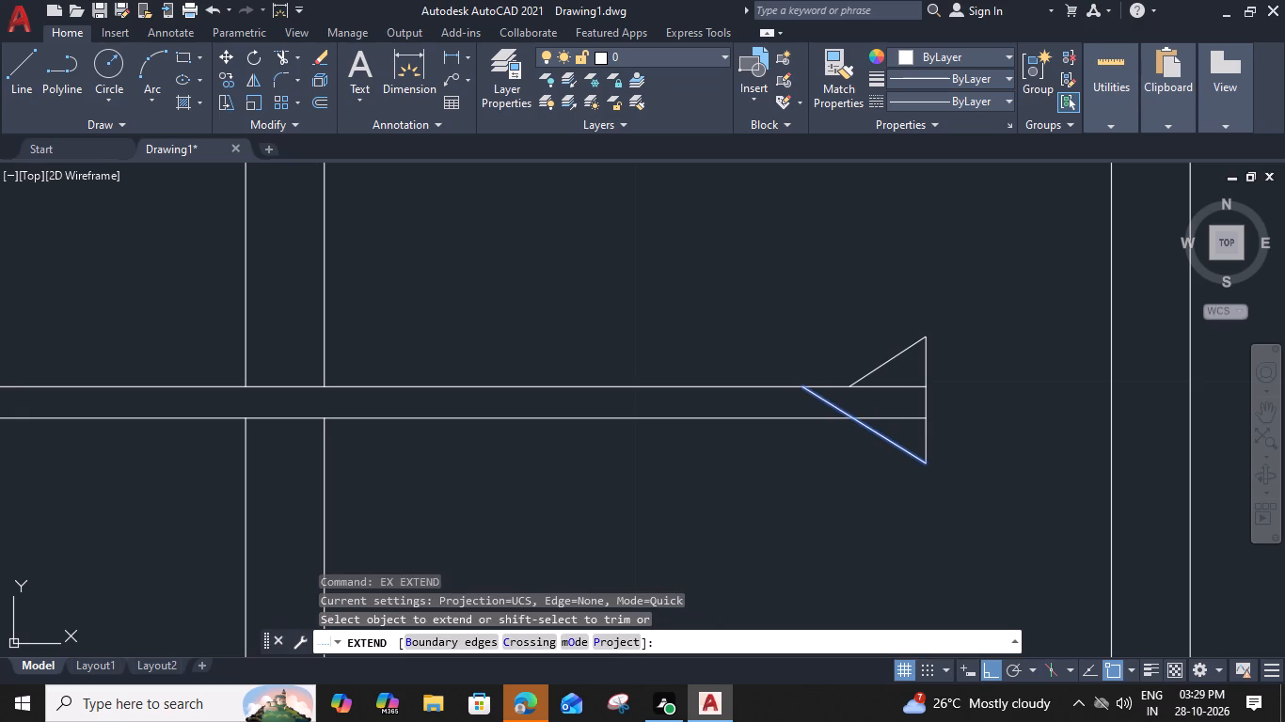
left_click(880, 371)
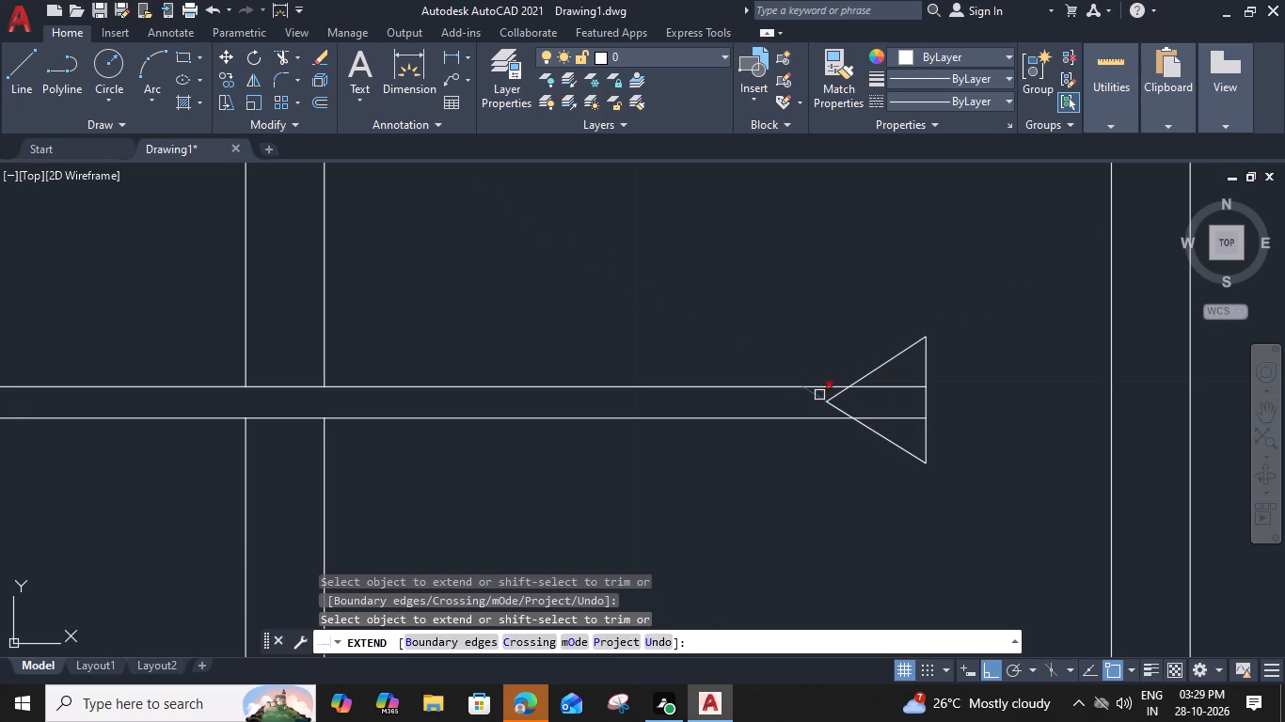
Trim the slanted line's overshoot past the tail's point and both shaft line pieces inside the tail triangle.
left_click(819, 395, "shift")
left_click(903, 385, "shift")
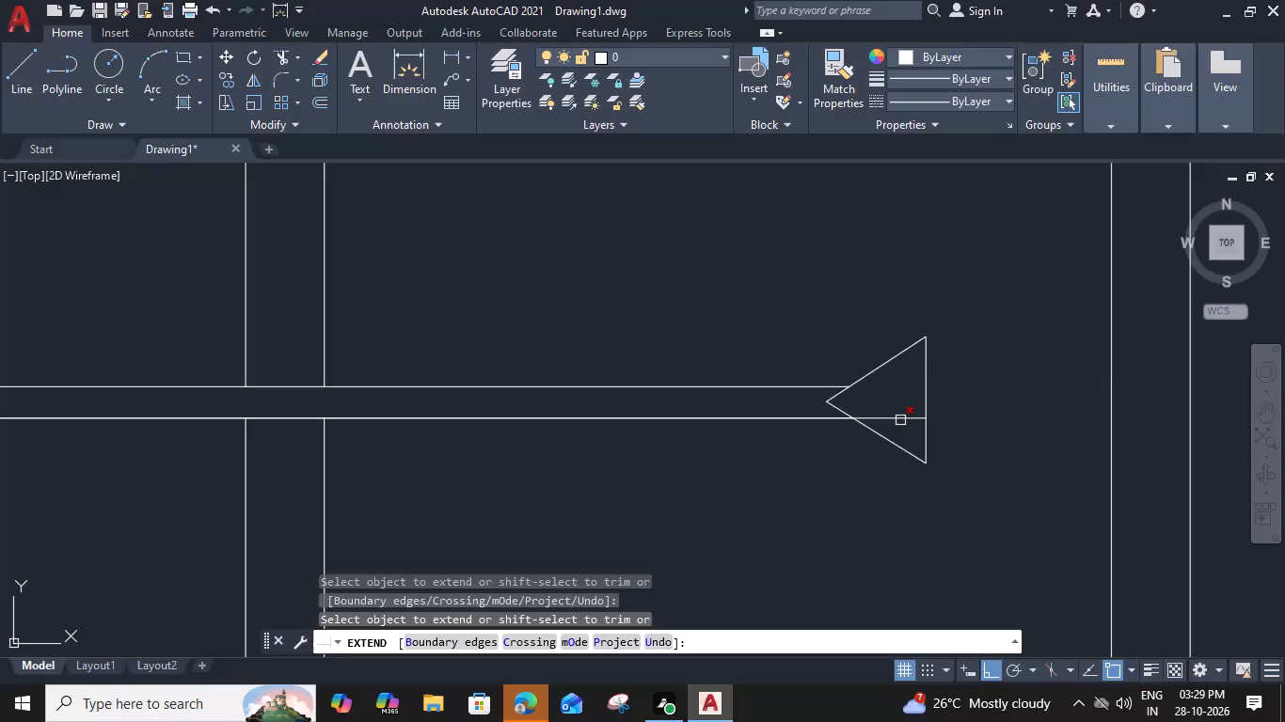
left_click(901, 418, "shift")
key("Escape")
Trim the two slanted tail line pieces lying between the arrow's shaft lines.
scroll(892, 399, "down", 2)
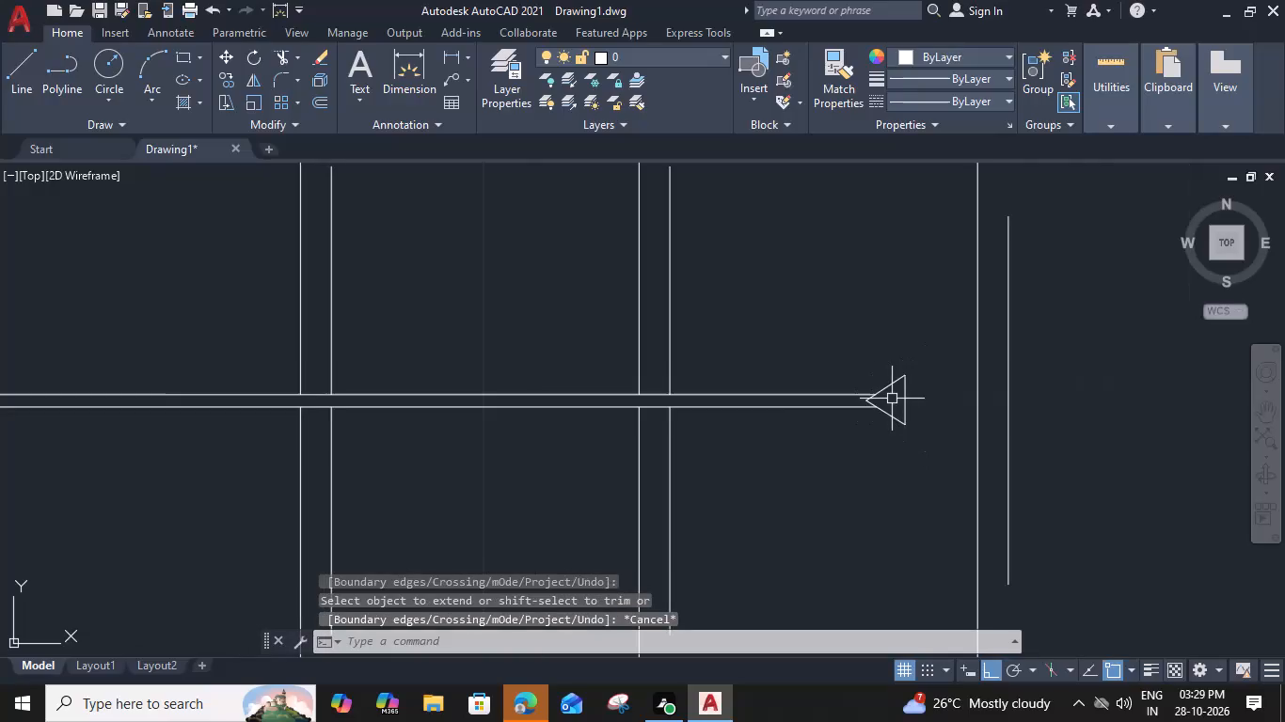
scroll(892, 399, "down", 2)
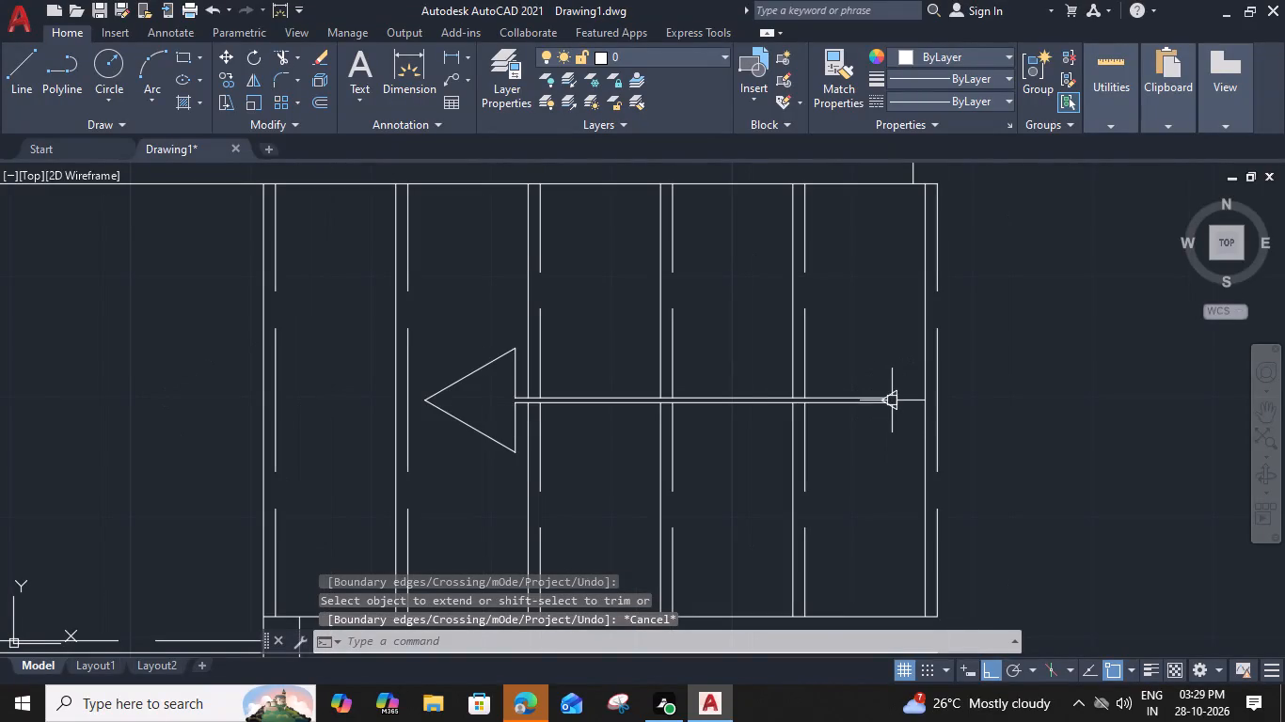
scroll(894, 396, "up", 4)
type("TR")
key("space")
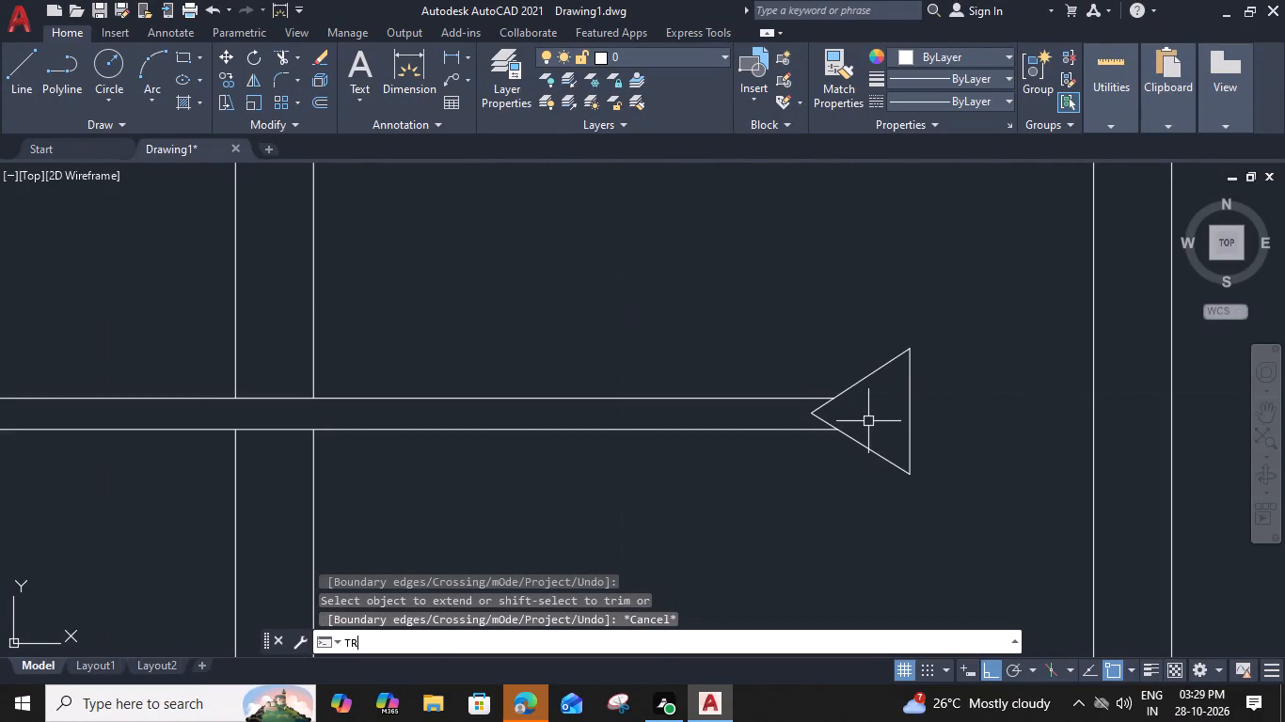
scroll(837, 406, "up", 1)
left_click(819, 401)
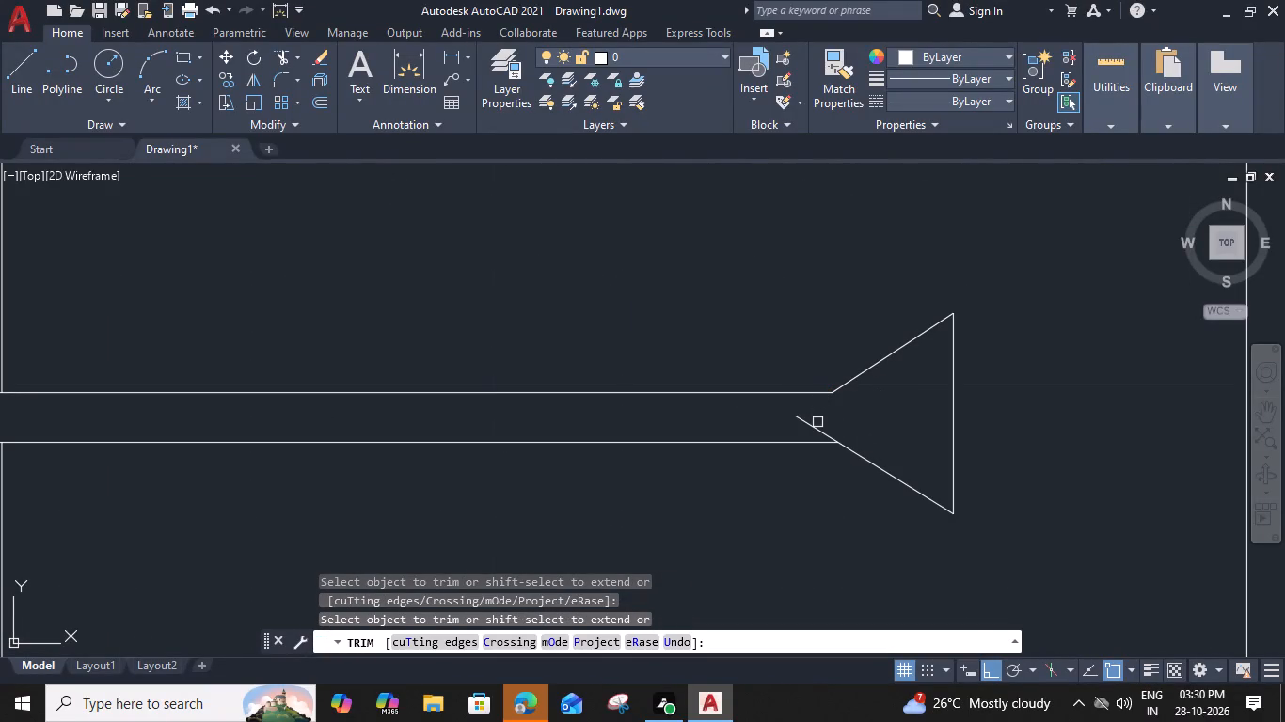
left_click(816, 427)
key("Escape")
Hatch the inside of the stair direction arrow with a SOLID fill in ByLayer colour.
scroll(820, 415, "down", 7)
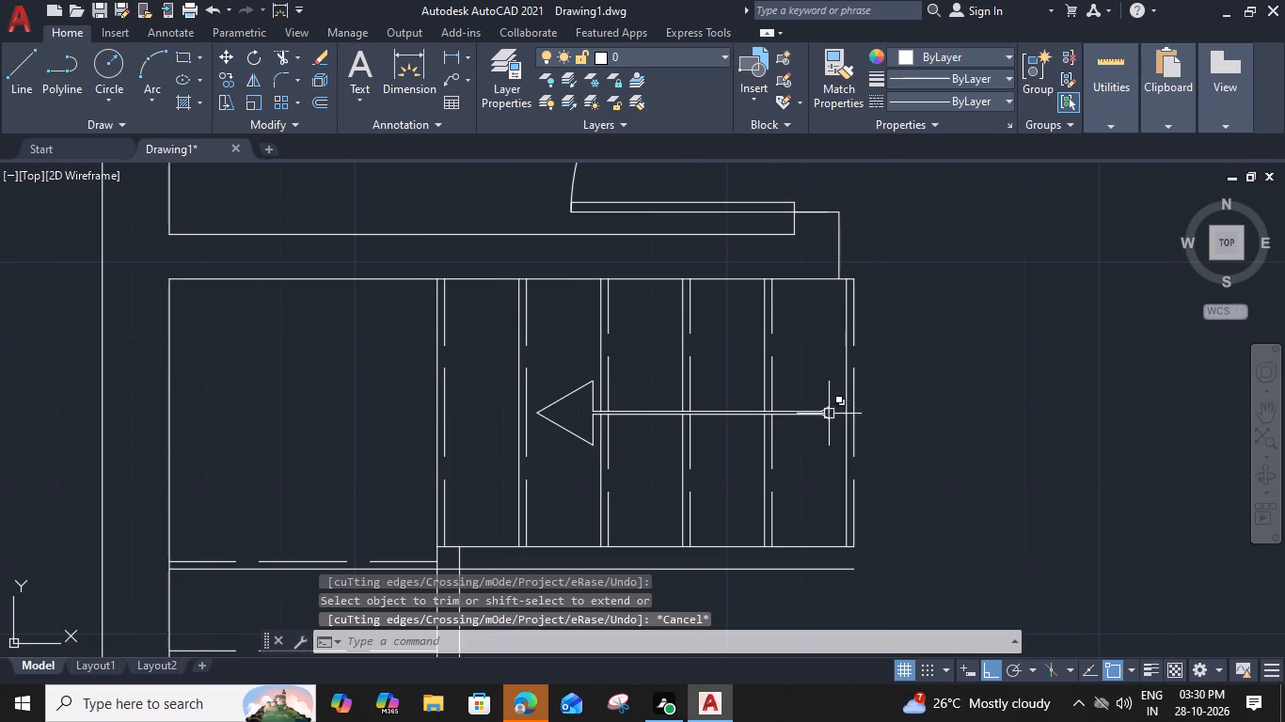
scroll(713, 444, "down", 2)
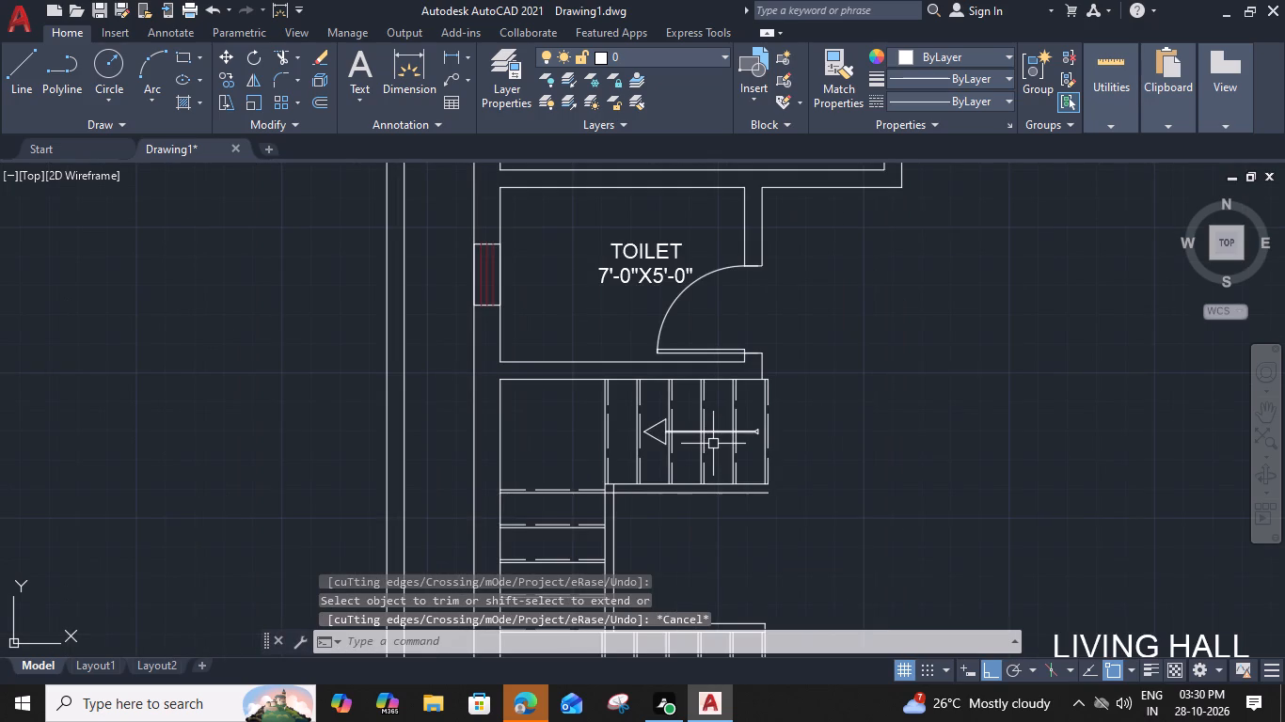
middle_click_drag(661, 444, 768, 456)
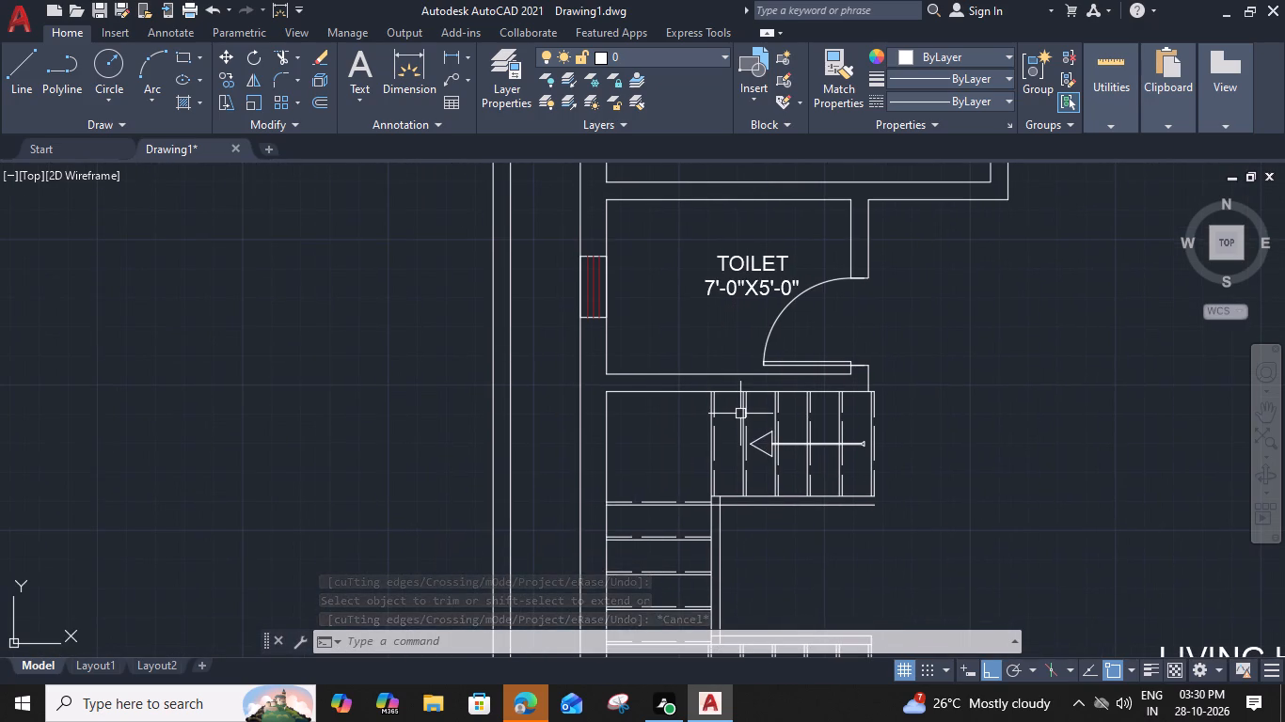
key("h")
key("space")
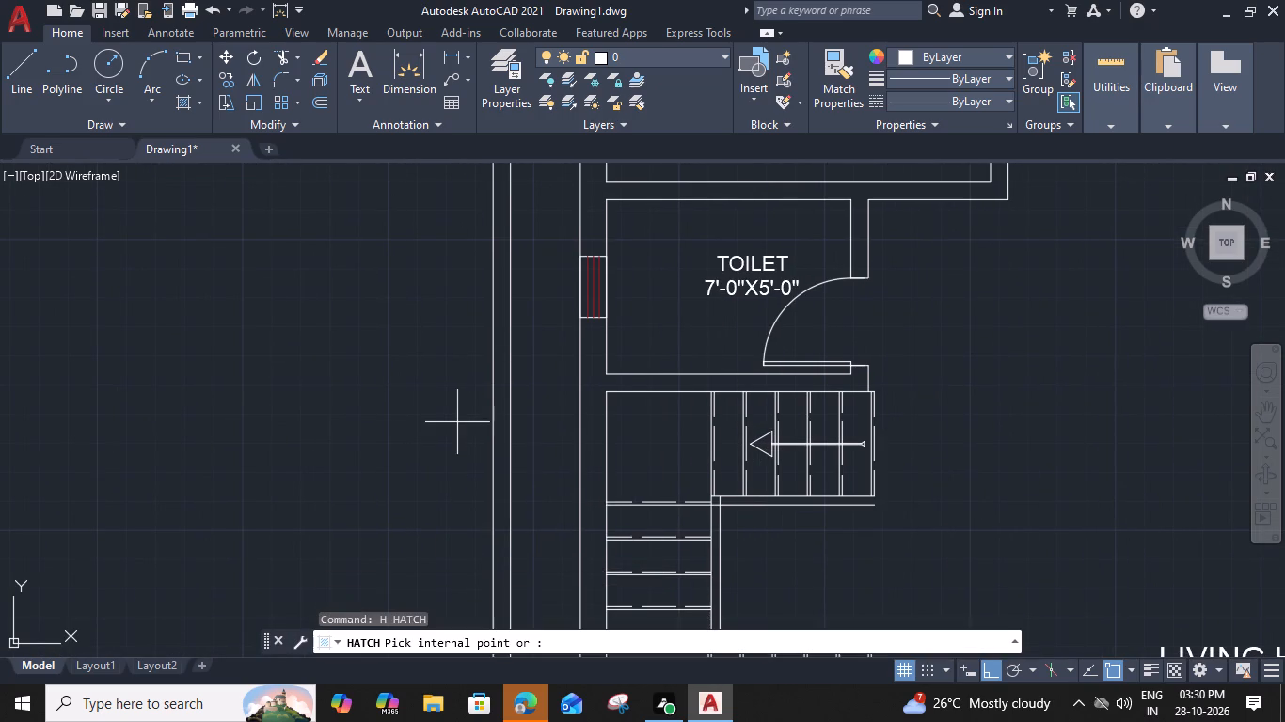
left_click(623, 77)
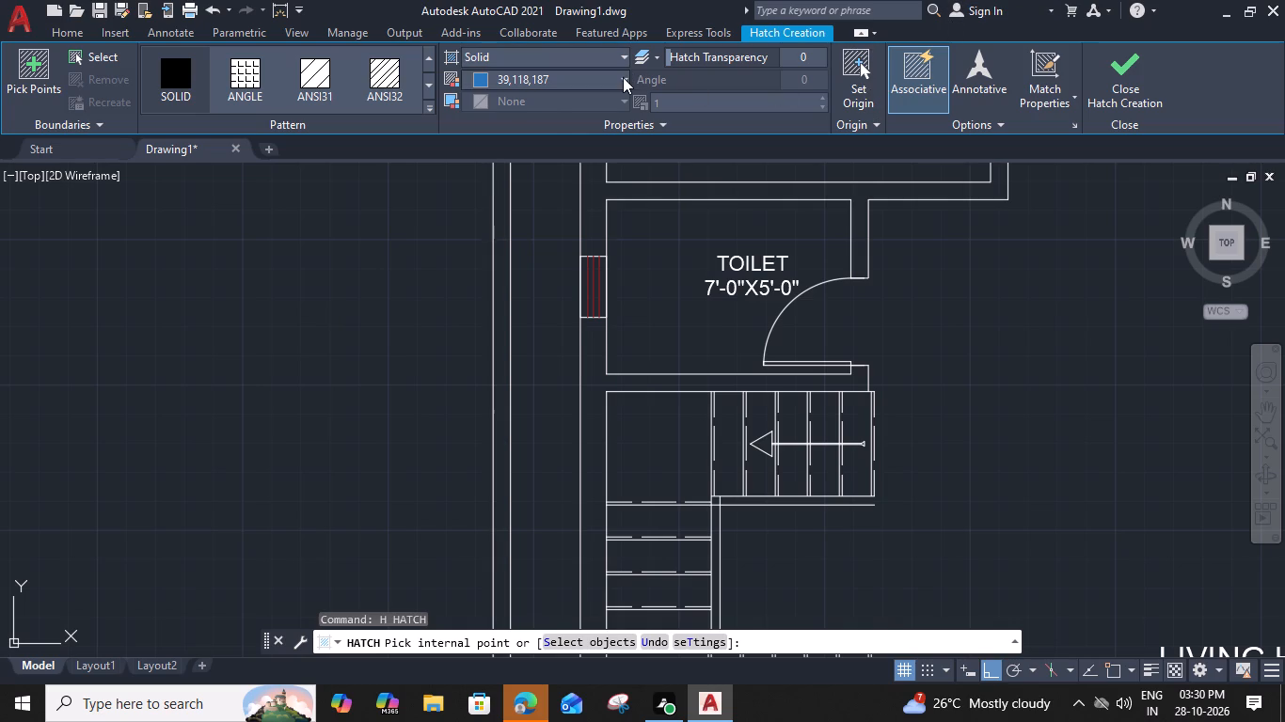
left_click(616, 104)
scroll(820, 421, "up", 2)
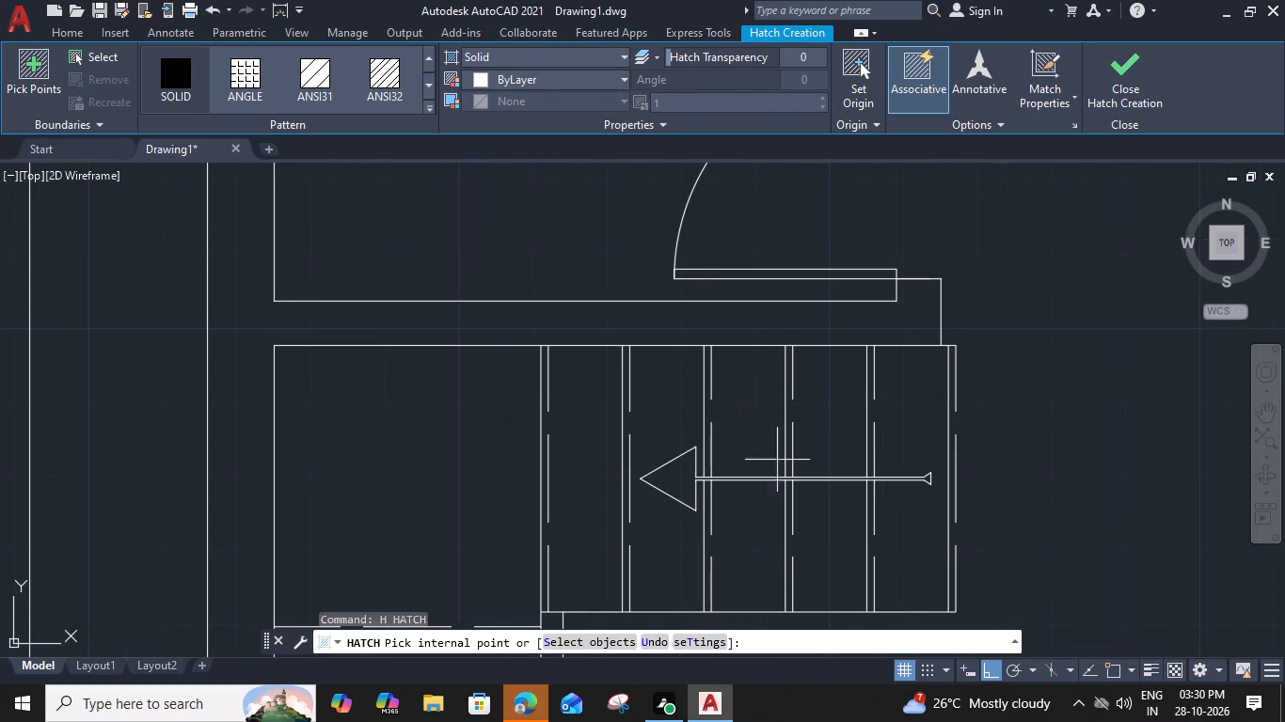
left_click(678, 484)
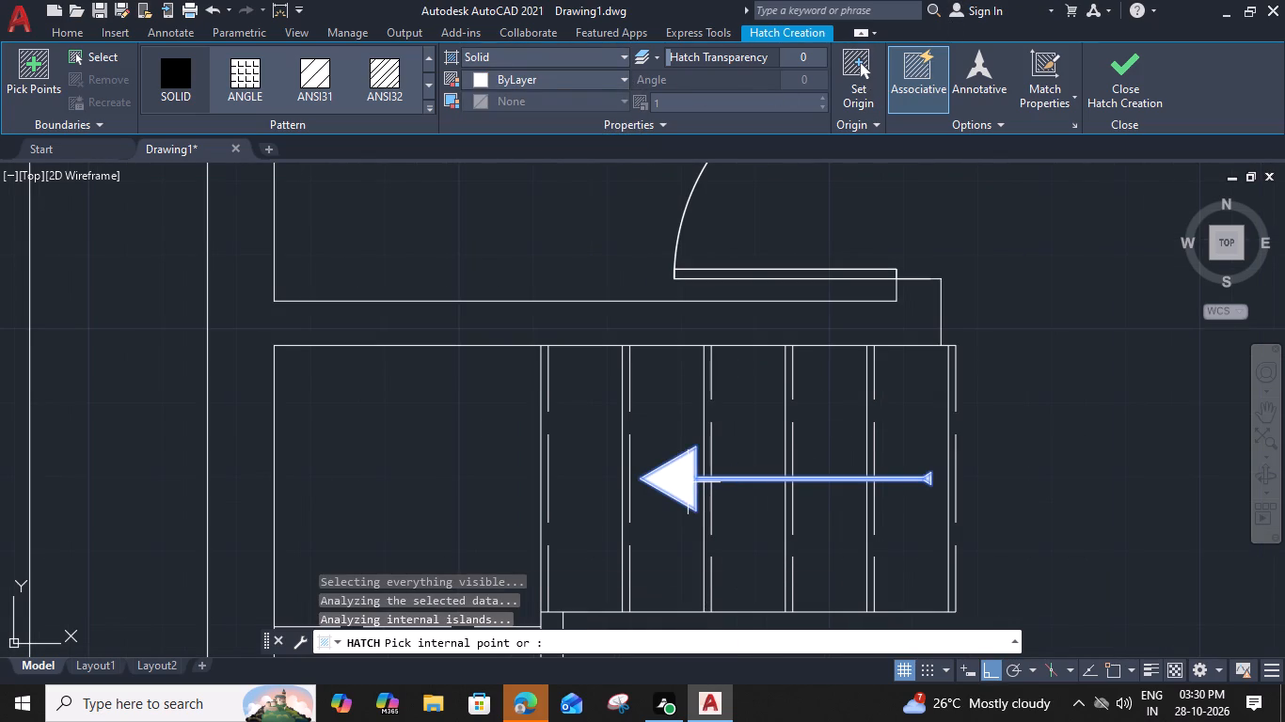
left_click(1130, 61)
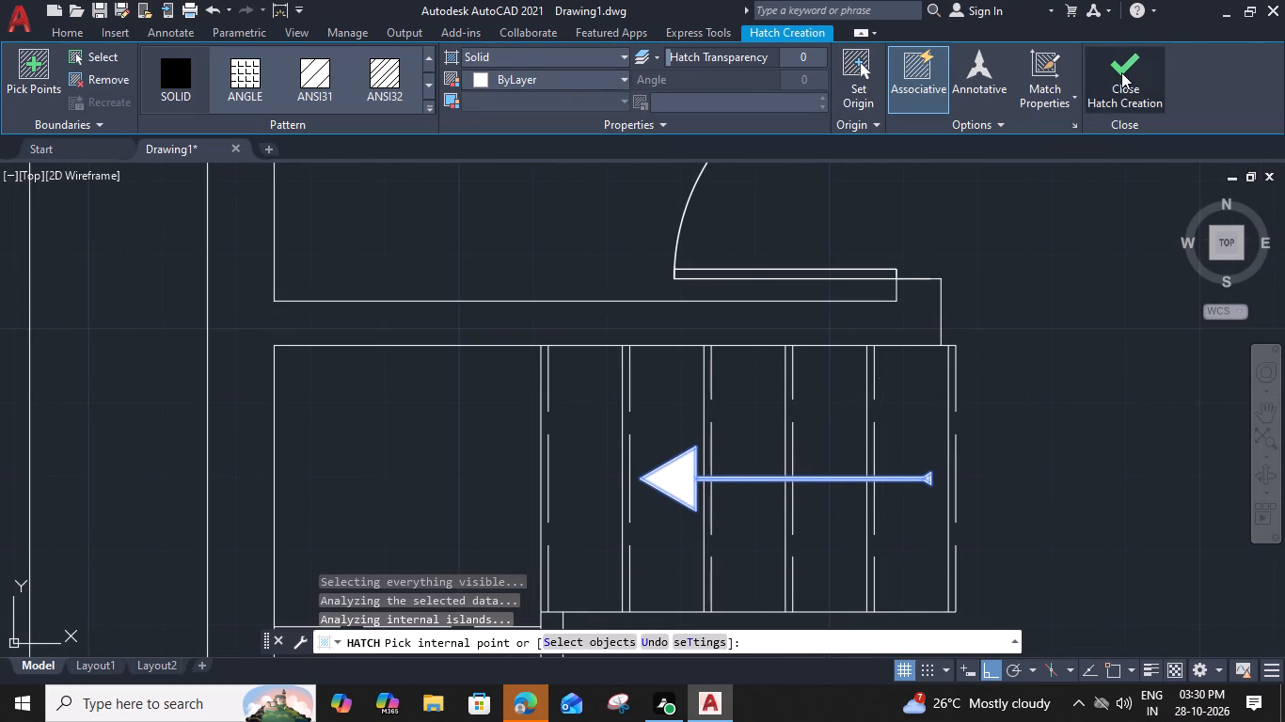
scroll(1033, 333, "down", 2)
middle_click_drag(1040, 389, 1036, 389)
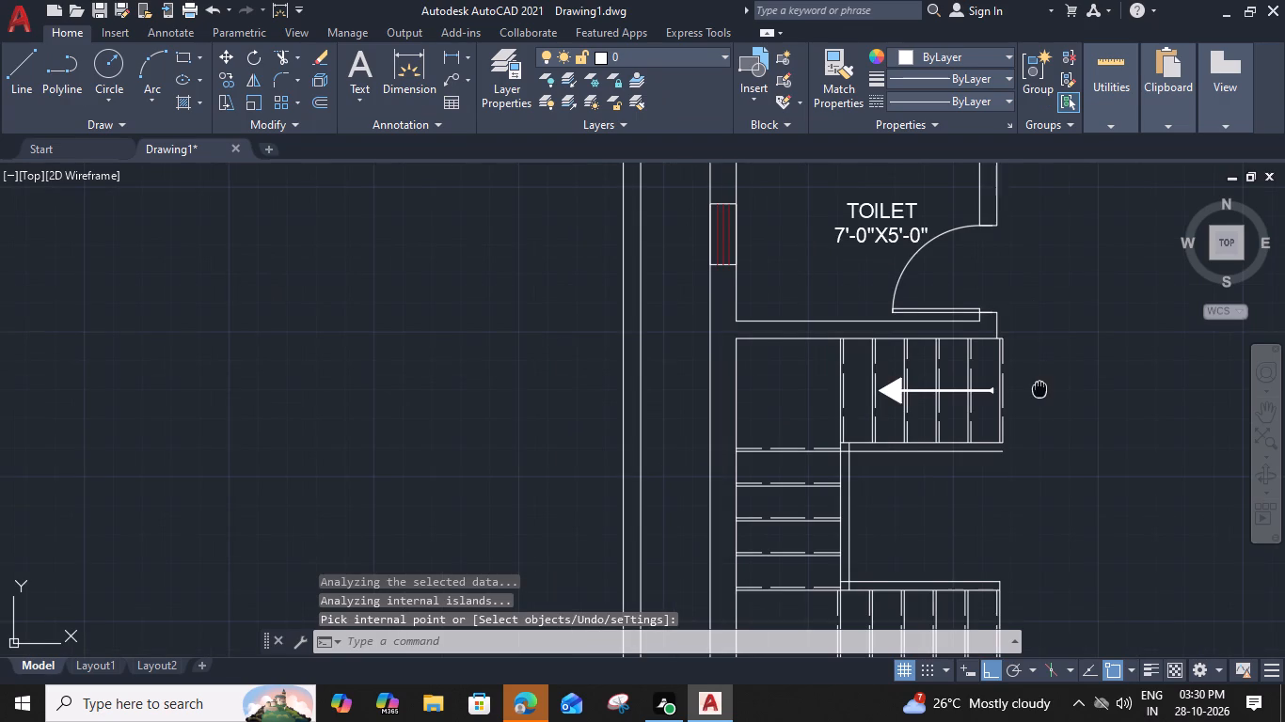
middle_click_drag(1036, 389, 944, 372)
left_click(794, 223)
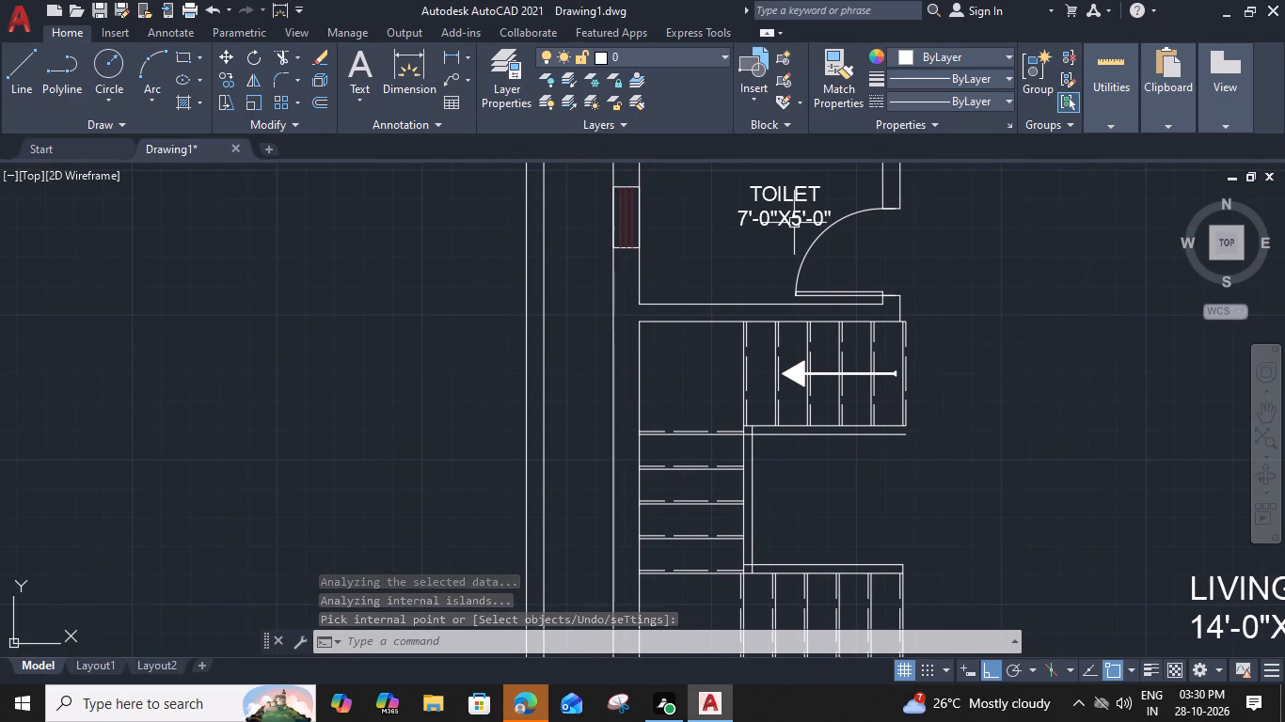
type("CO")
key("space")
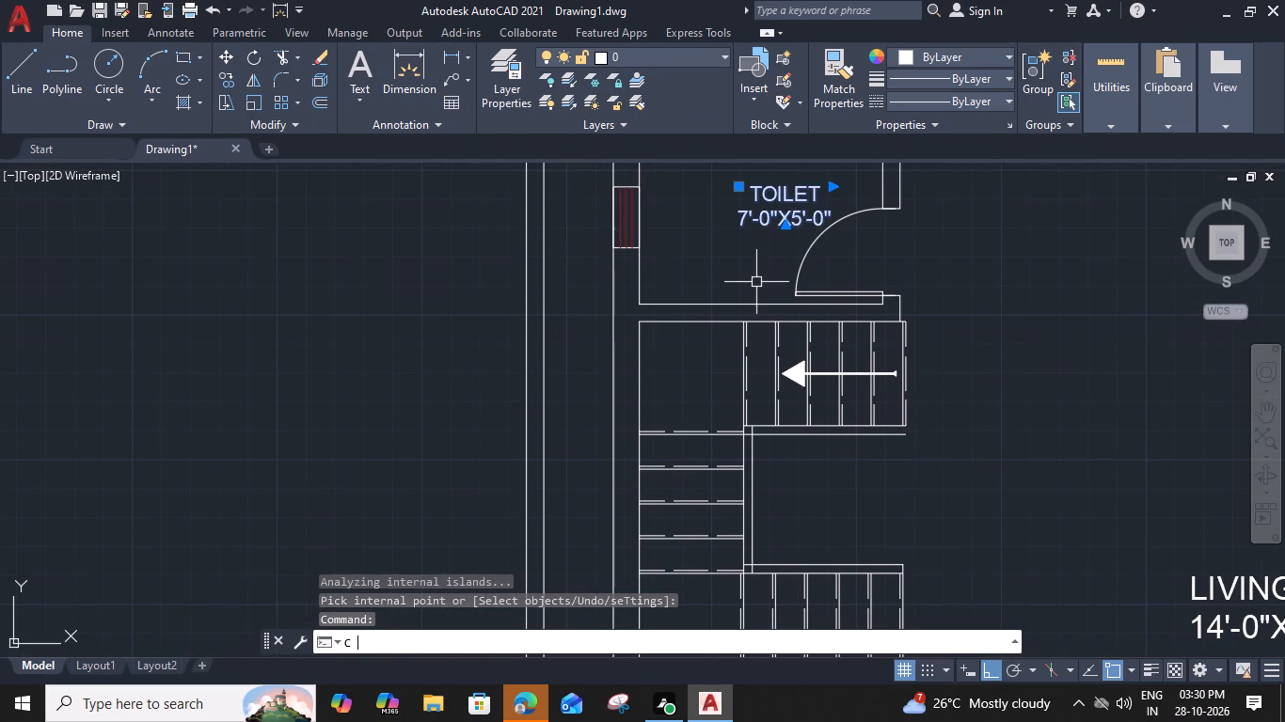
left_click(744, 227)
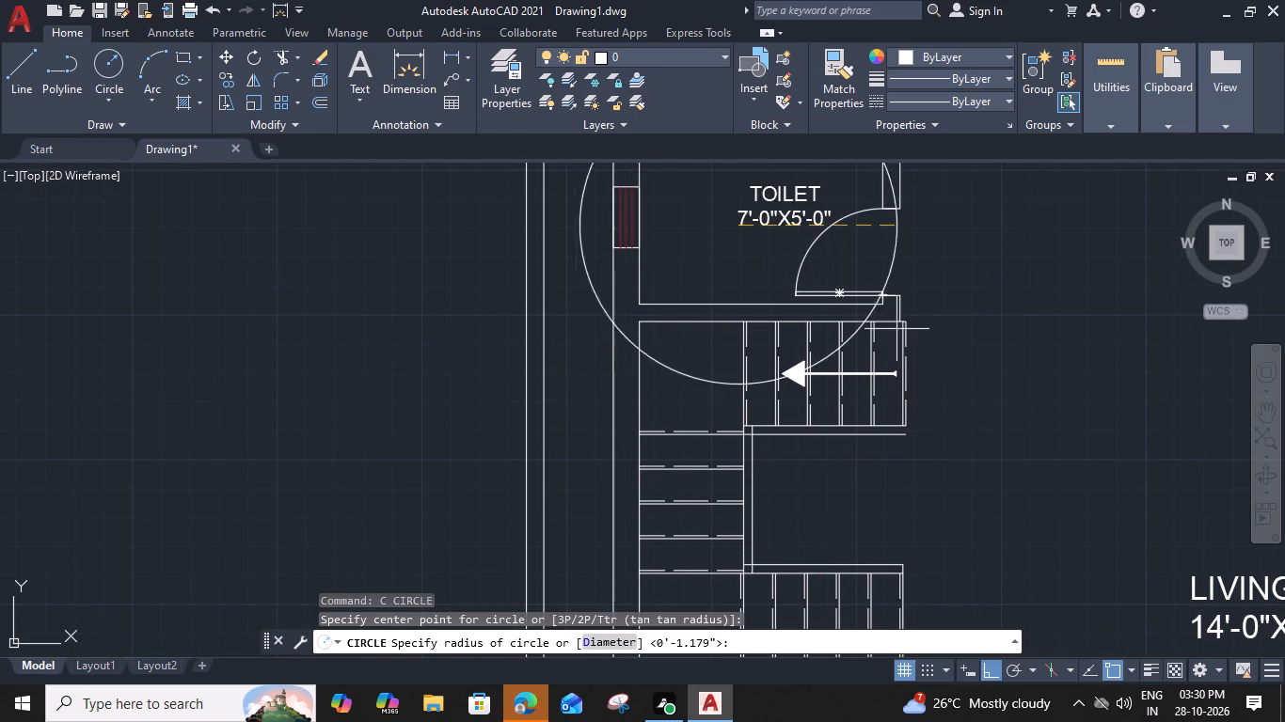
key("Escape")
Copy the TOILET room label to the east edge of the upper stair flight, beside the arrow's tail.
left_click(769, 219)
key("c")
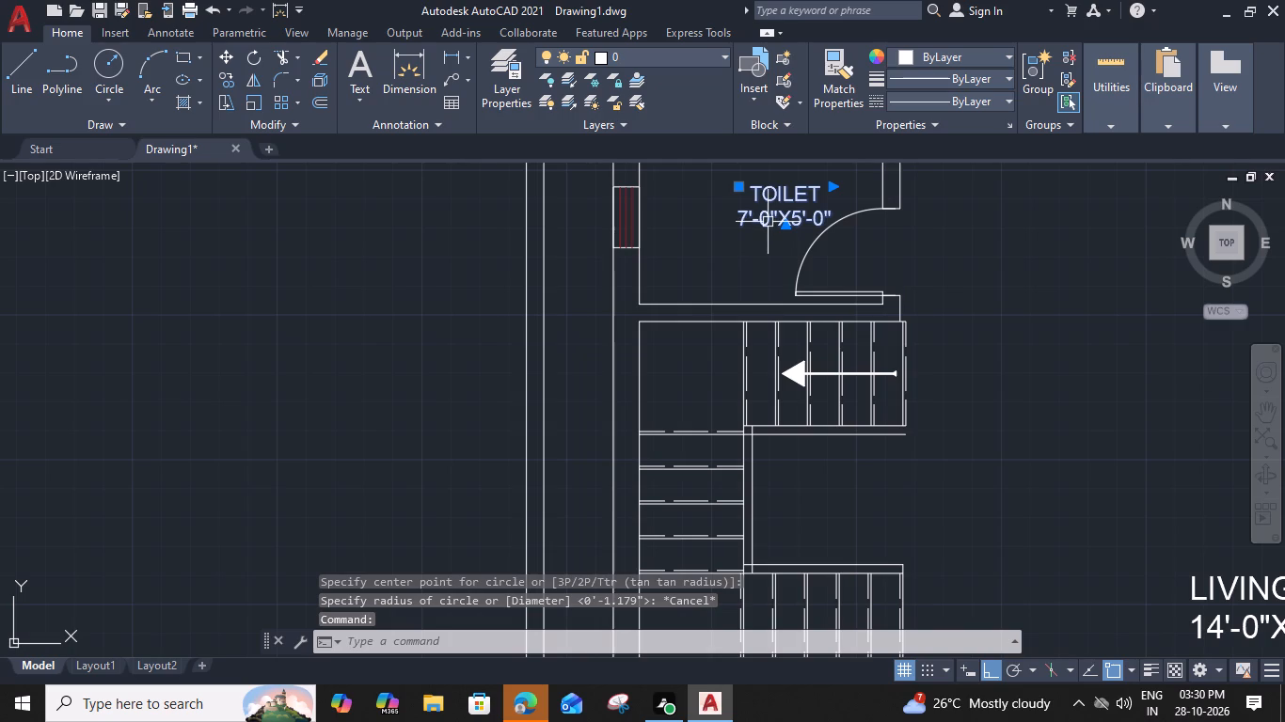
key("o")
key("space")
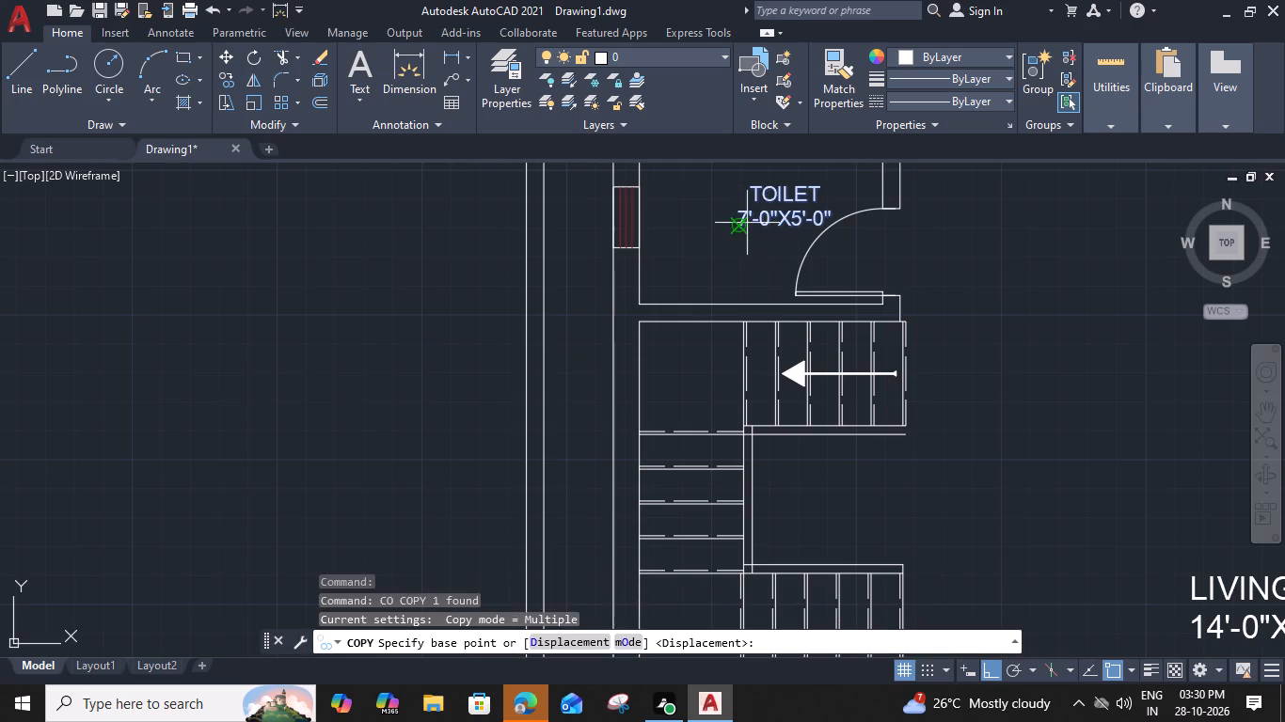
left_click(738, 224)
scroll(906, 373, "up", 2)
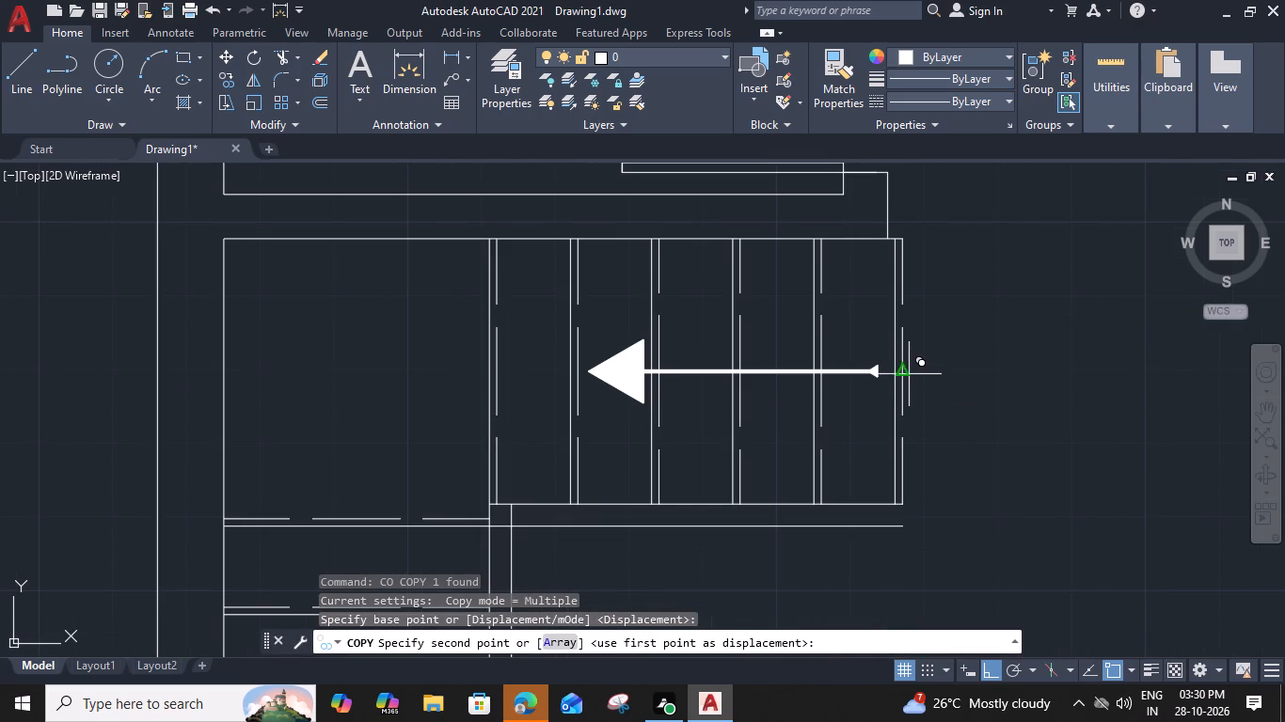
left_click(906, 370)
key("Escape")
Replace the copied label's text with UP and narrow its text box to fit.
double_click(914, 346)
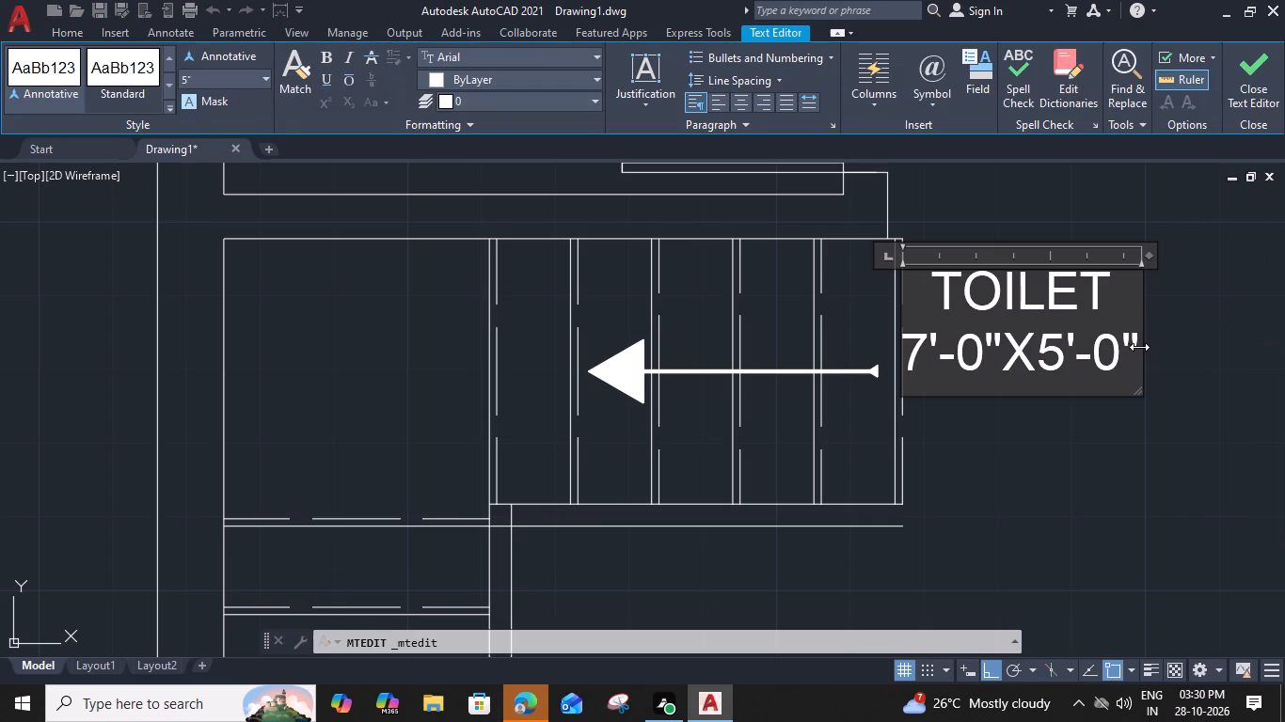
left_click_drag(1136, 347, 894, 299)
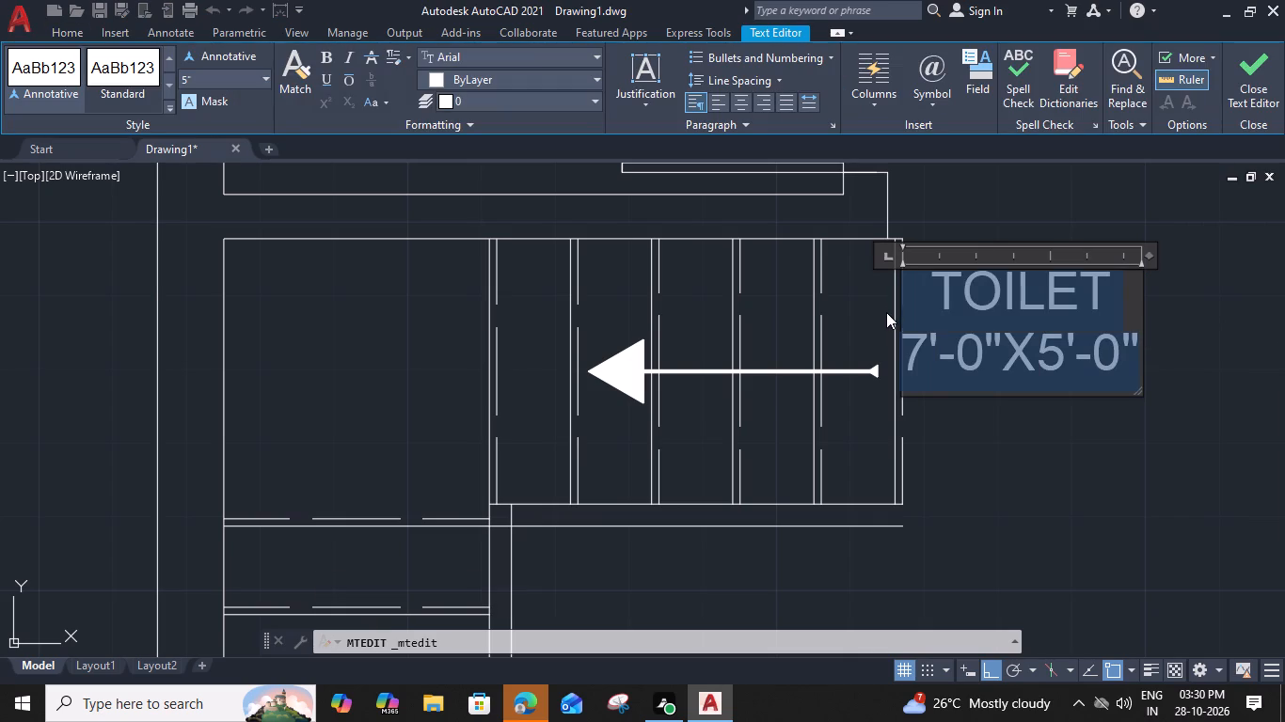
type("UP")
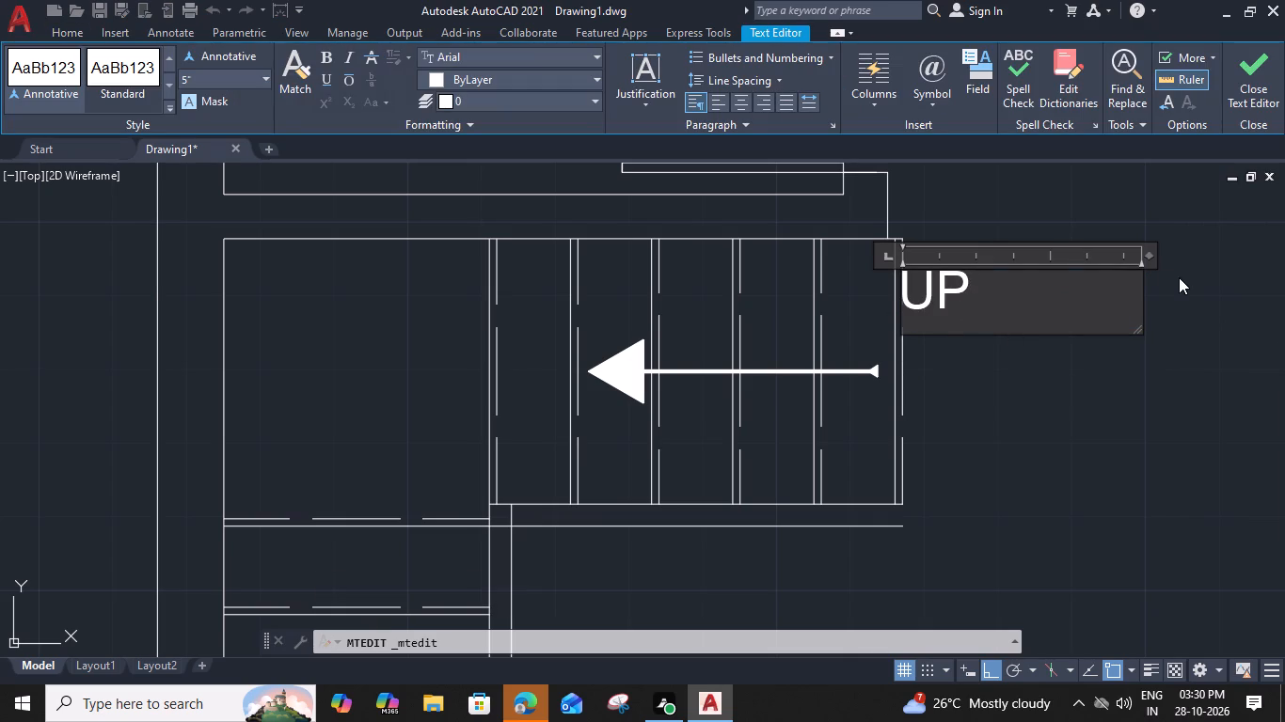
left_click_drag(1146, 259, 981, 263)
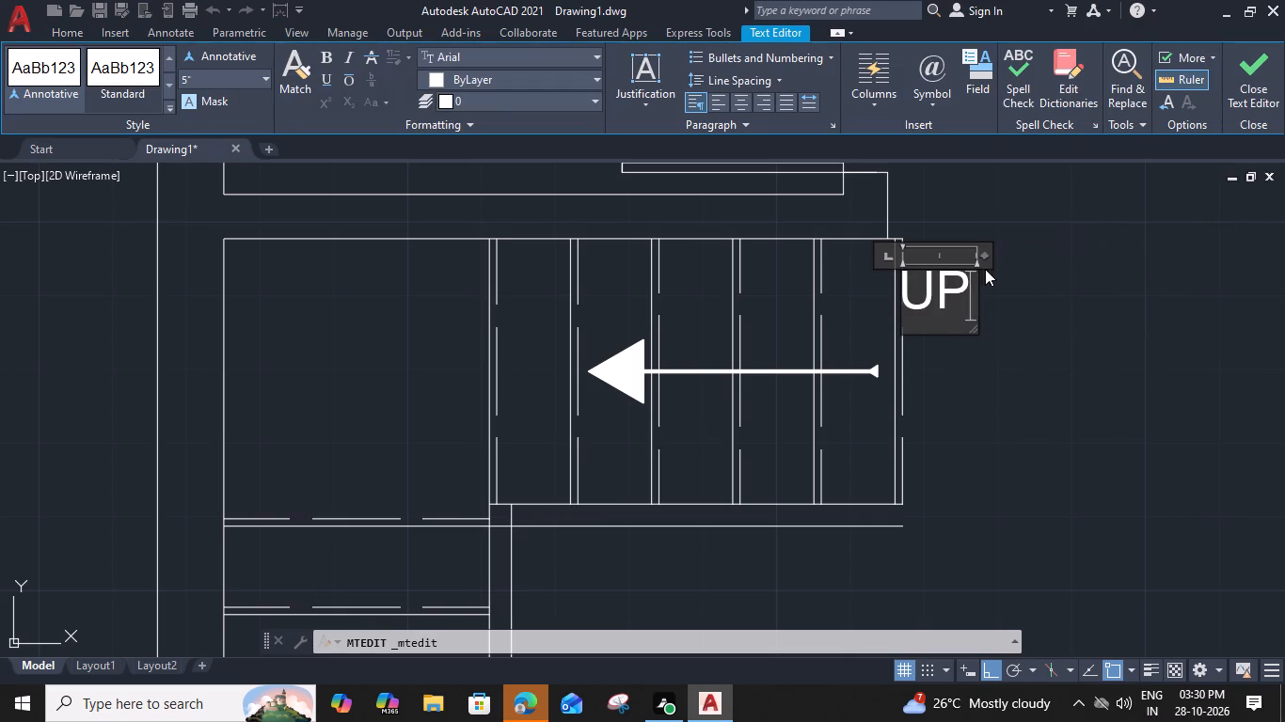
left_click(1001, 380)
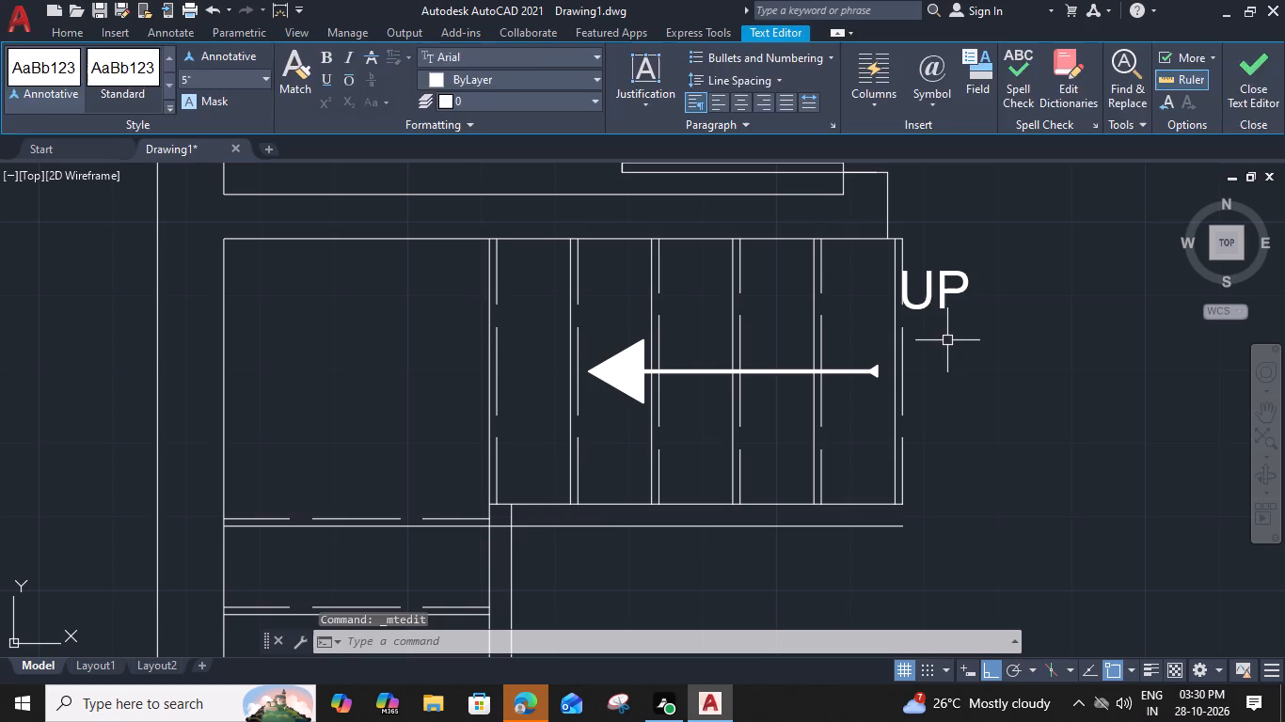
Move the UP label south so it lines up with the arrow's tail.
left_click(925, 301)
type("M")
key("space")
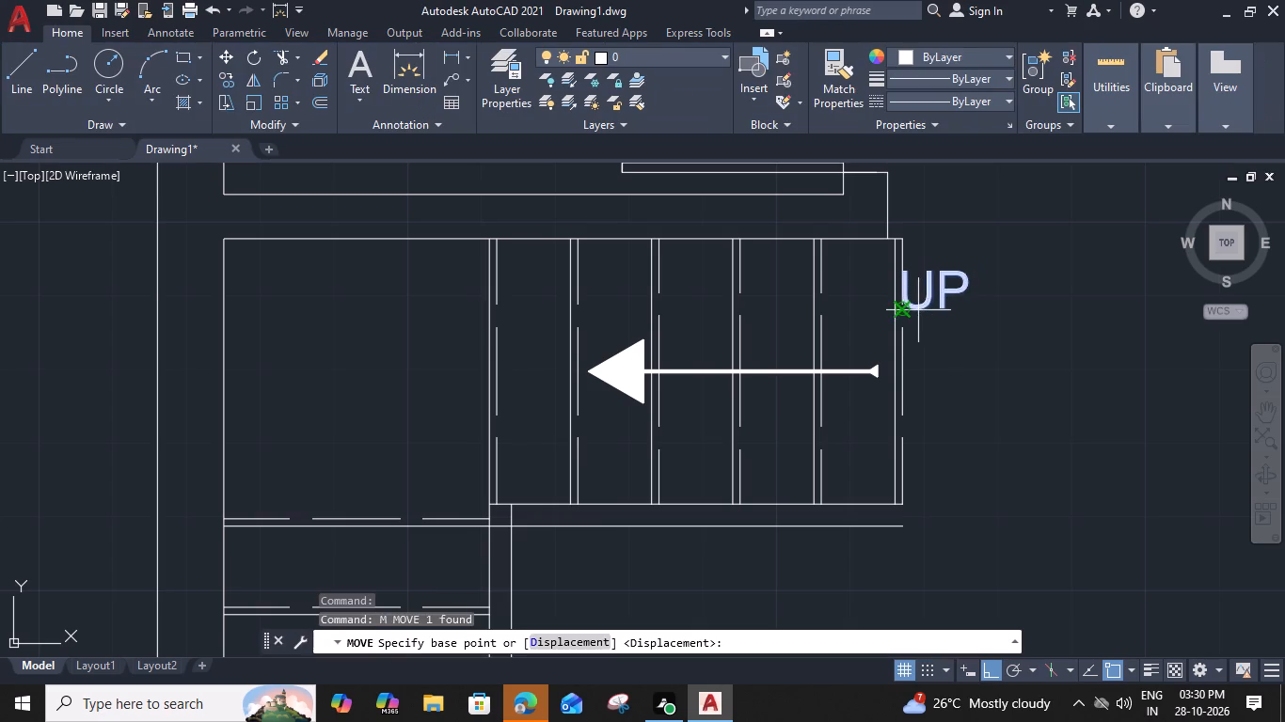
left_click(895, 270)
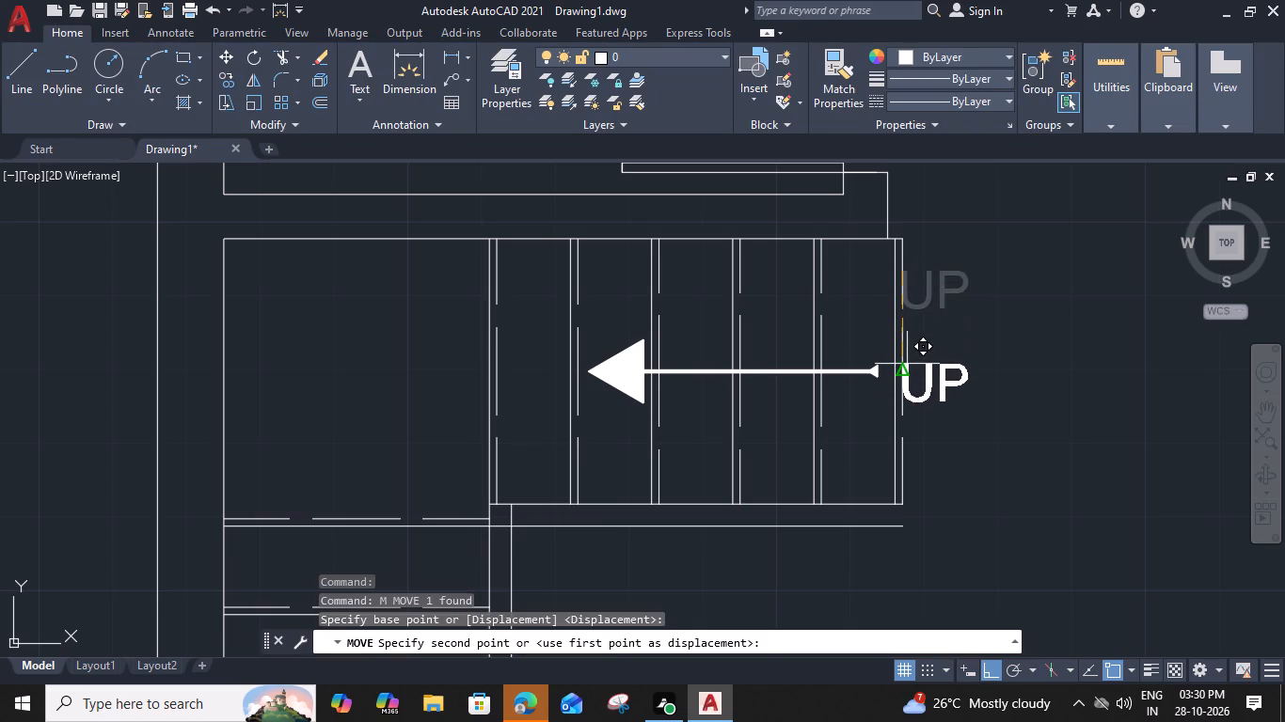
left_click(904, 361)
Copy the LIVING HALL label into the open space between the two stair flights.
scroll(974, 350, "down", 2)
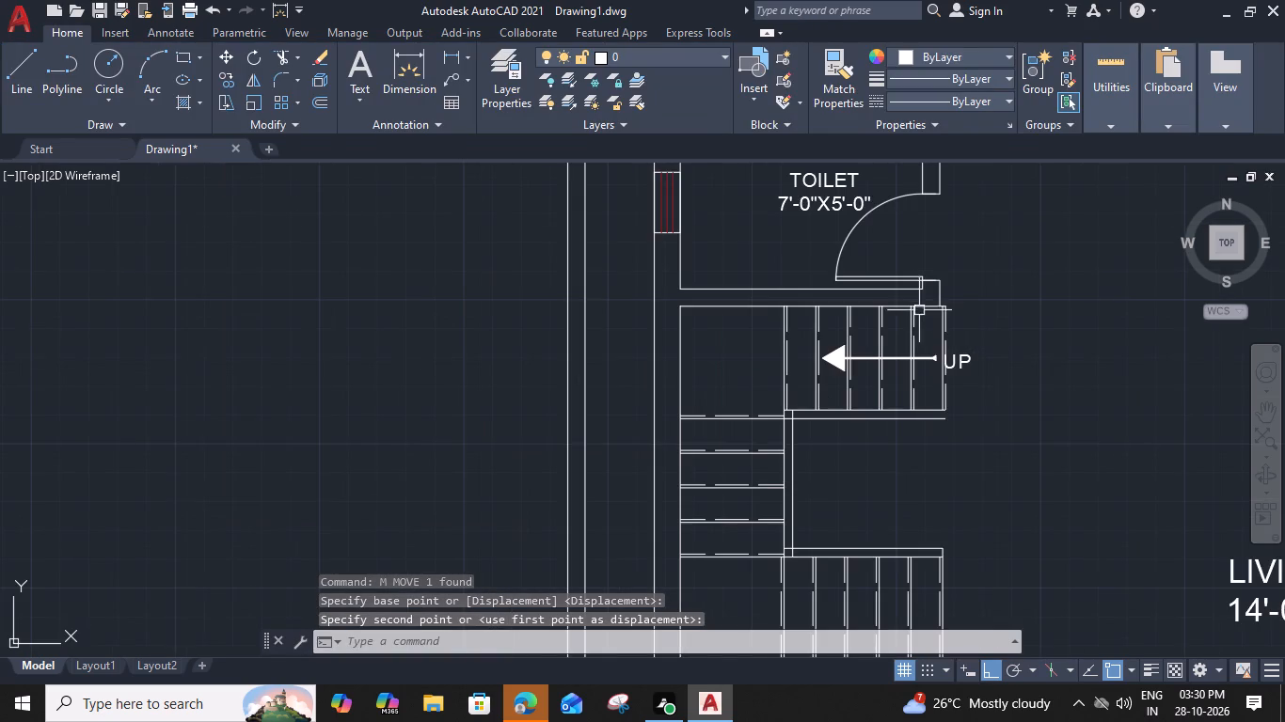
middle_click_drag(913, 306, 853, 552)
scroll(818, 357, "down", 1)
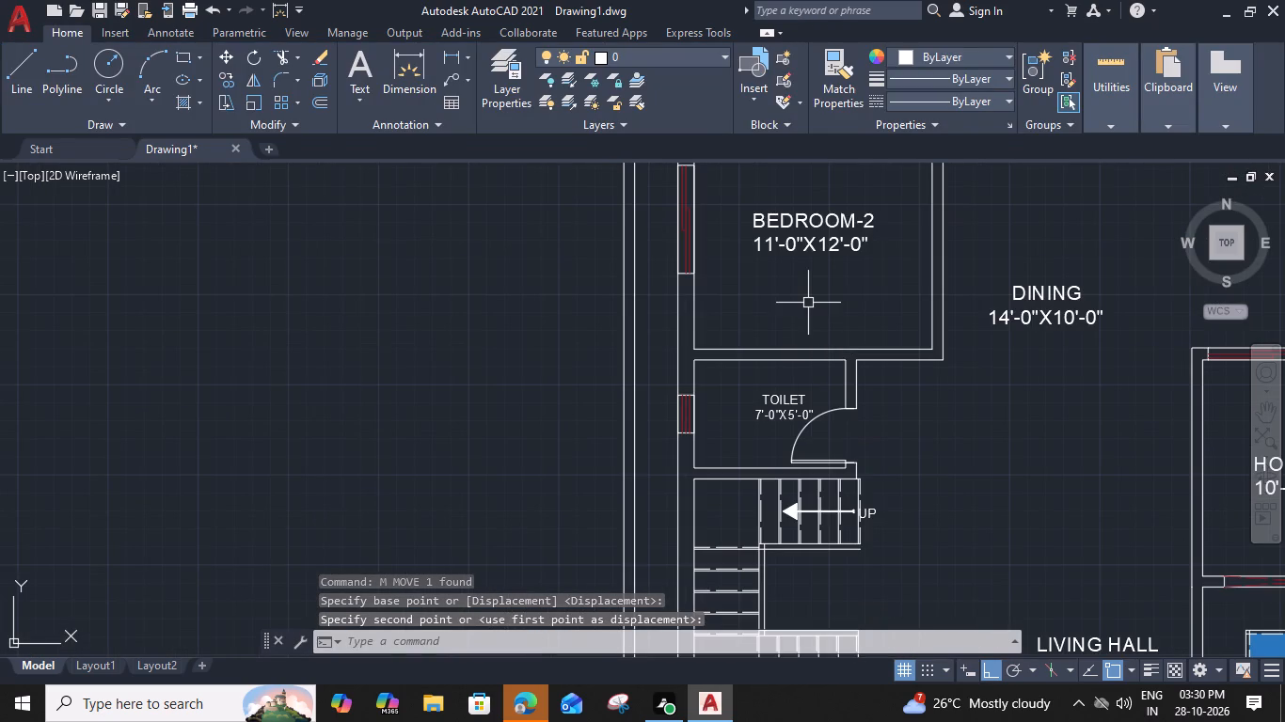
middle_click_drag(848, 491, 819, 276)
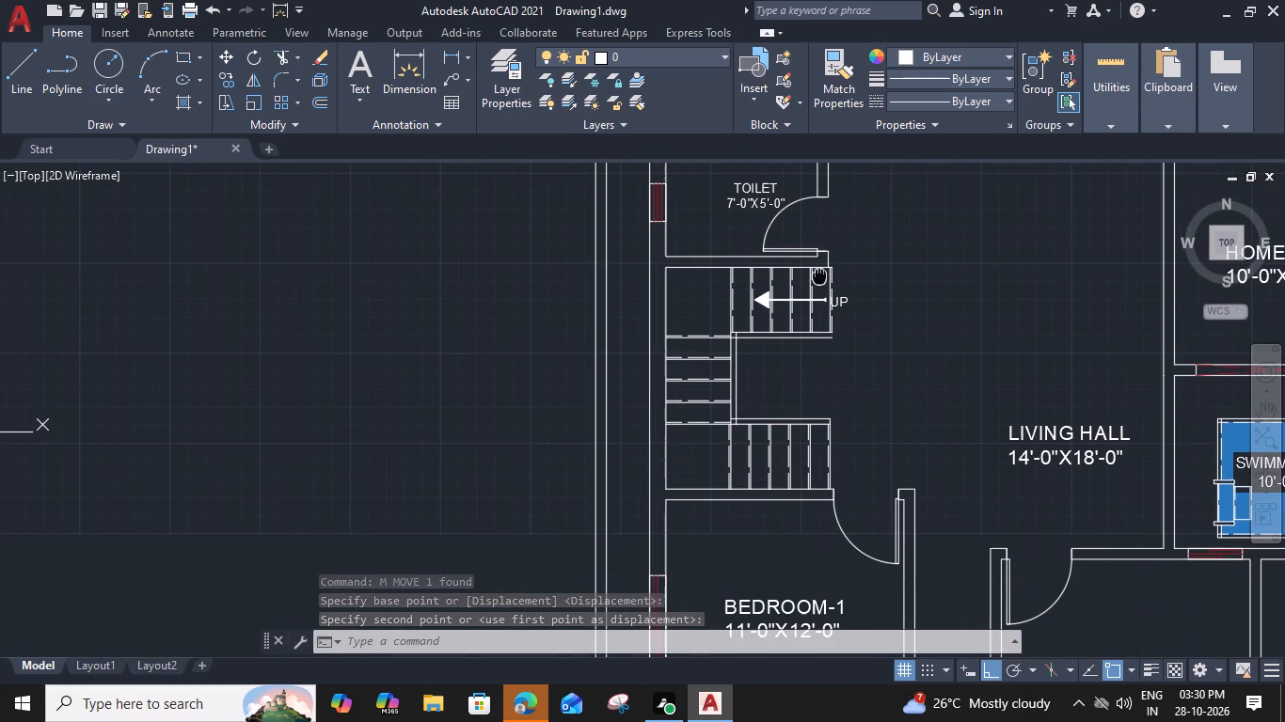
left_click(1022, 428)
type("CO")
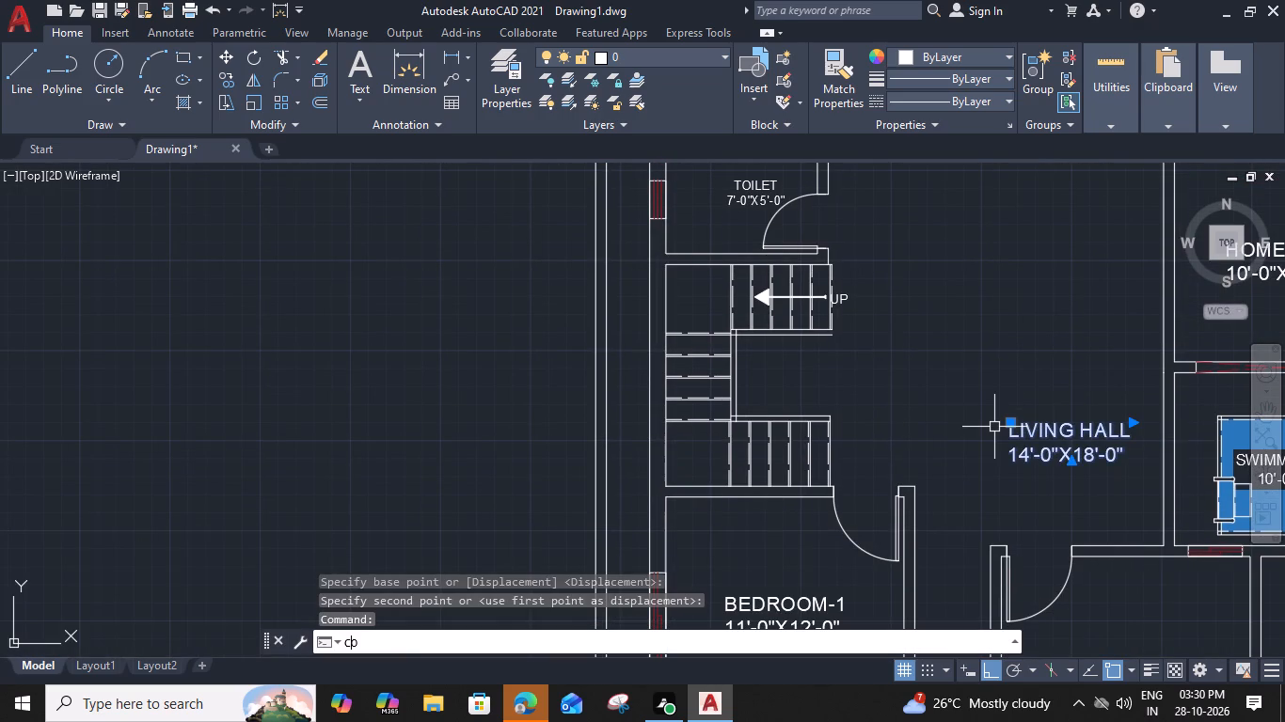
key("space")
left_click(1007, 463)
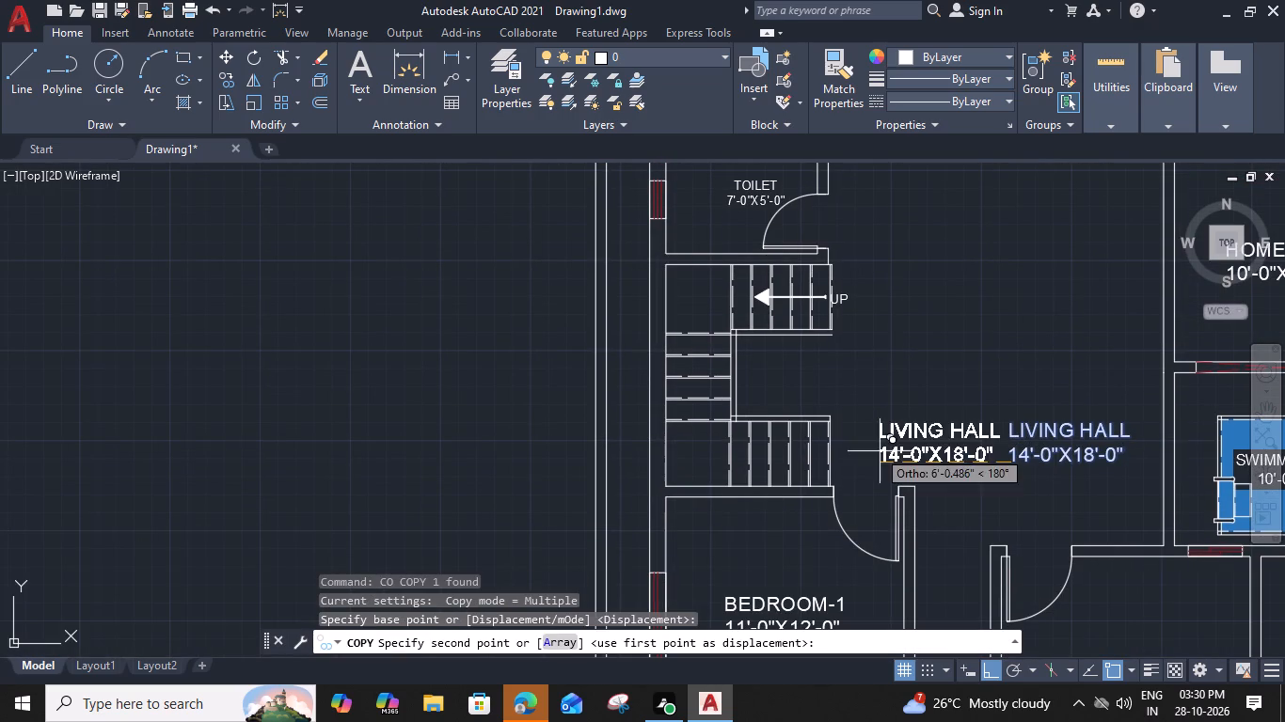
left_click(738, 369)
key("Escape")
Replace the text of the copied label between the stair flights with STAIRS and narrow its text box.
scroll(771, 344, "up", 2)
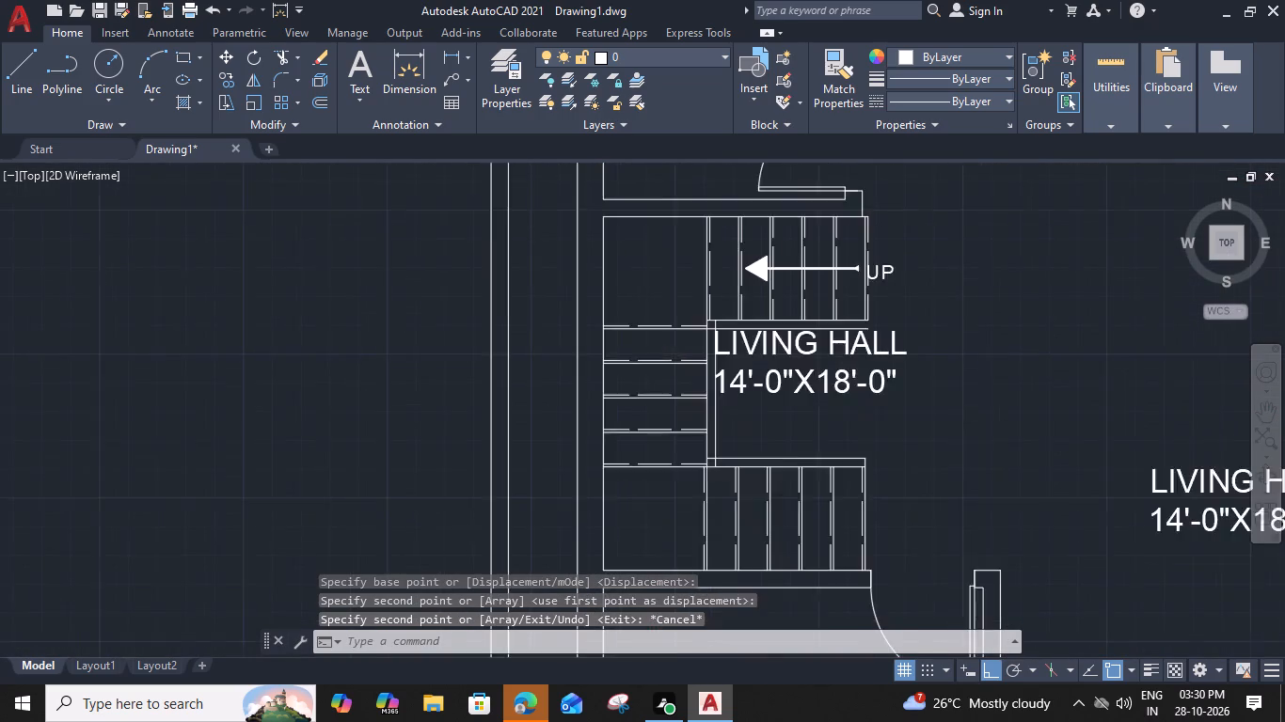
double_click(785, 408)
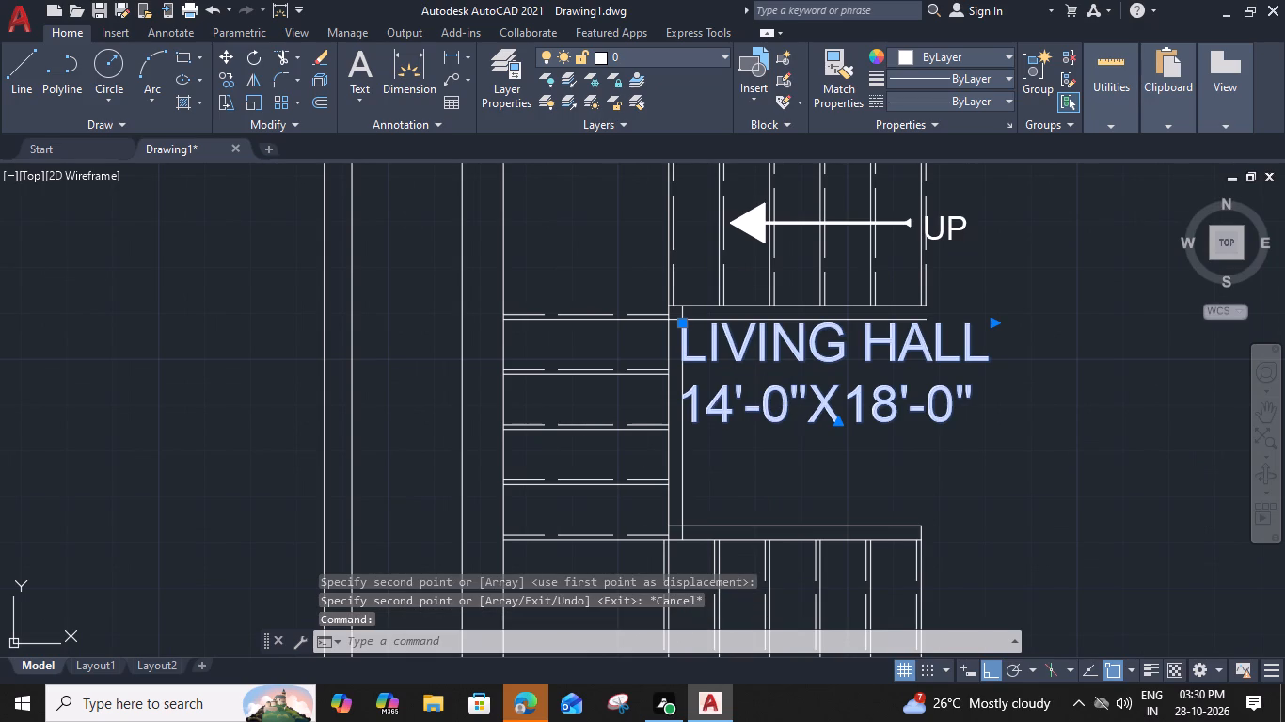
left_click_drag(976, 398, 631, 351)
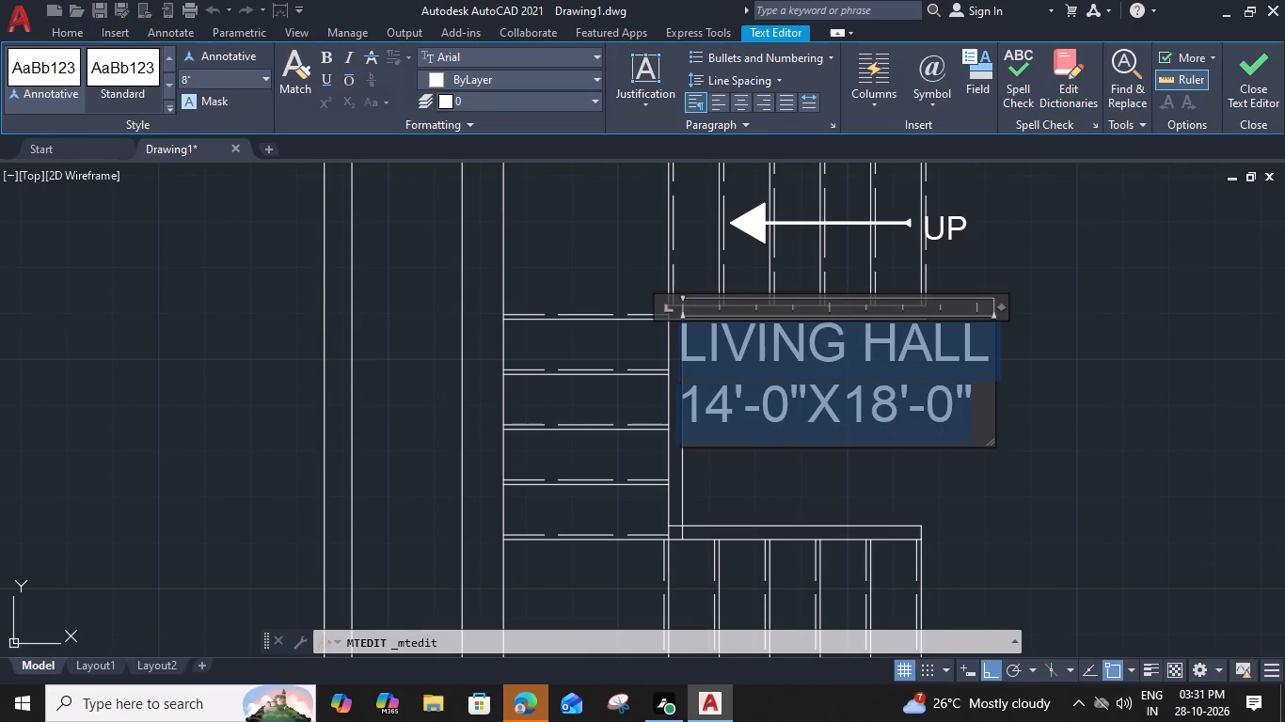
type("STAIRS")
left_click_drag(1004, 308, 882, 324)
Set the STAIRS label's text height to 5" and narrow its text box to fit.
left_click_drag(859, 352, 674, 342)
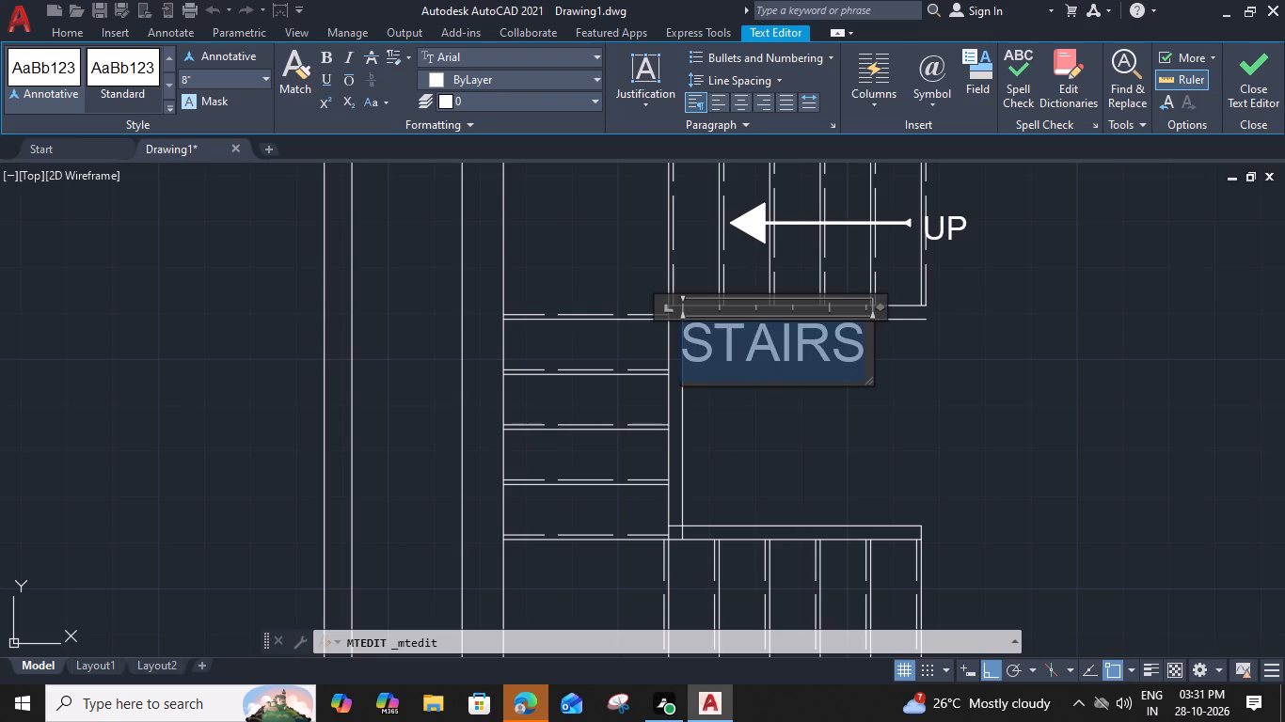
left_click_drag(674, 342, 652, 319)
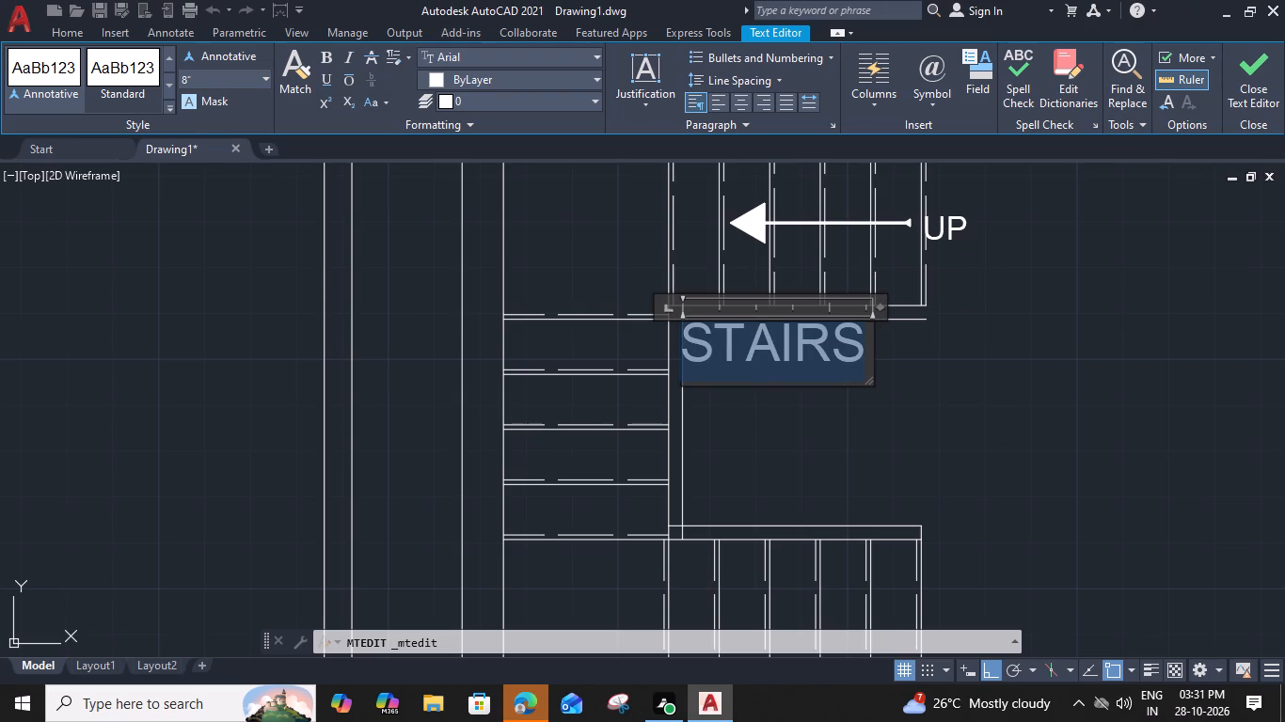
left_click(218, 80)
key("5")
key("shift+quotedbl")
key("Return")
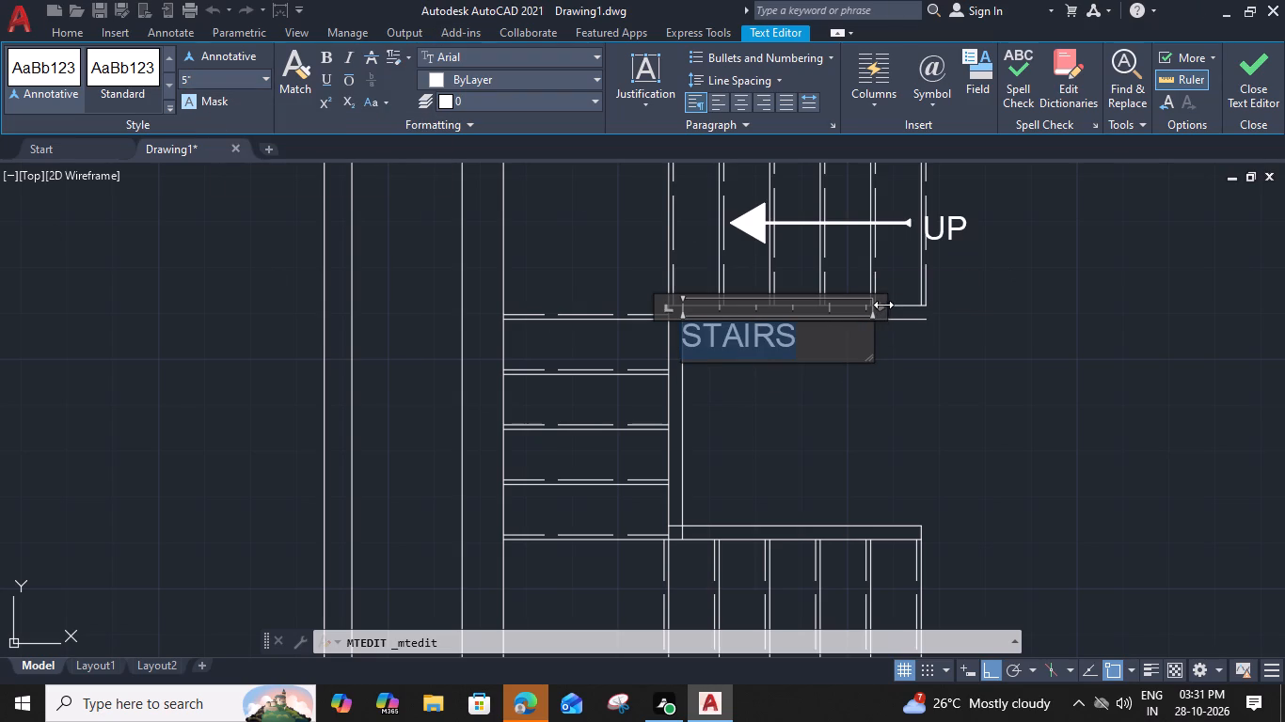
left_click_drag(882, 305, 815, 317)
left_click(834, 430)
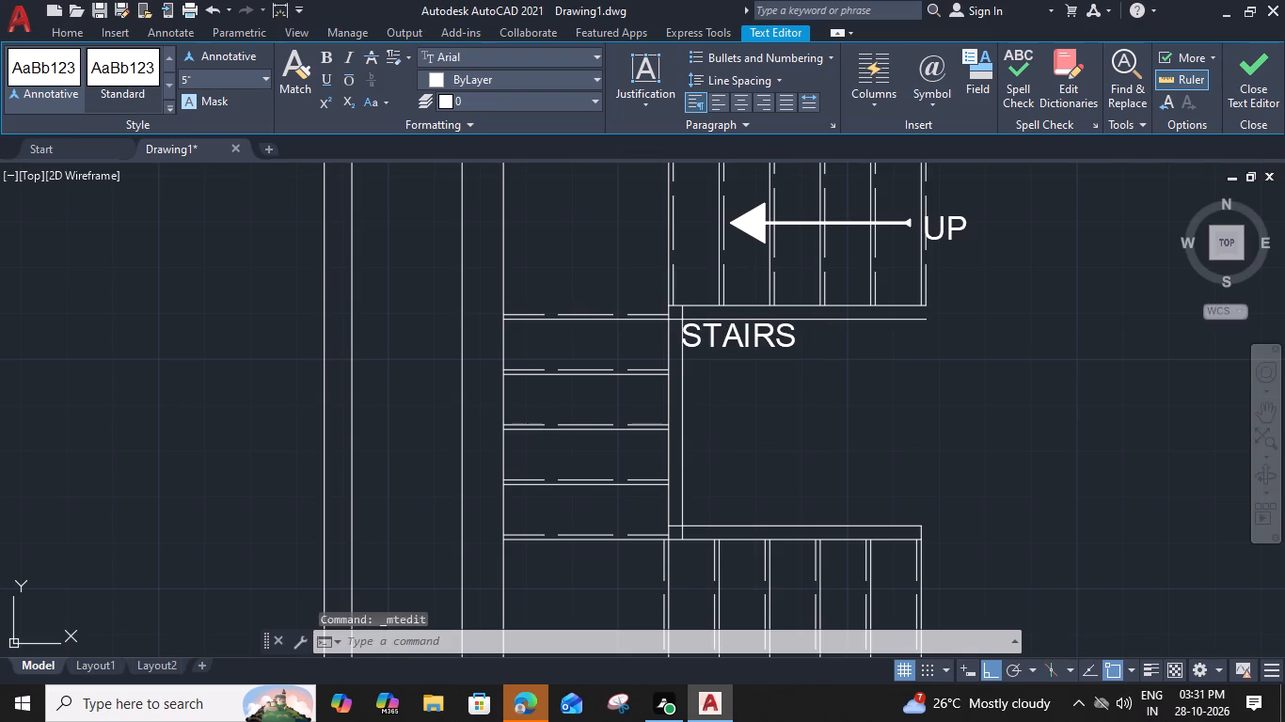
Move the STAIRS label east and south to the middle of the open space between the two flights.
left_click(783, 335)
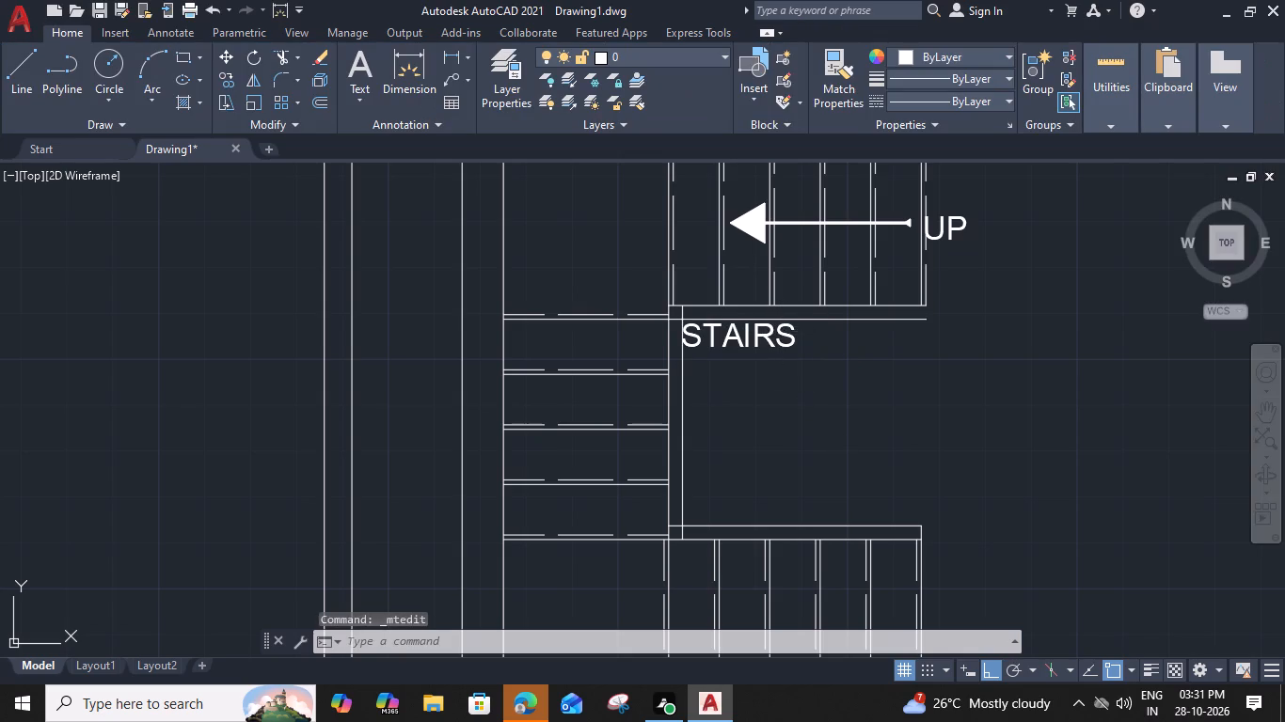
type("M")
key("space")
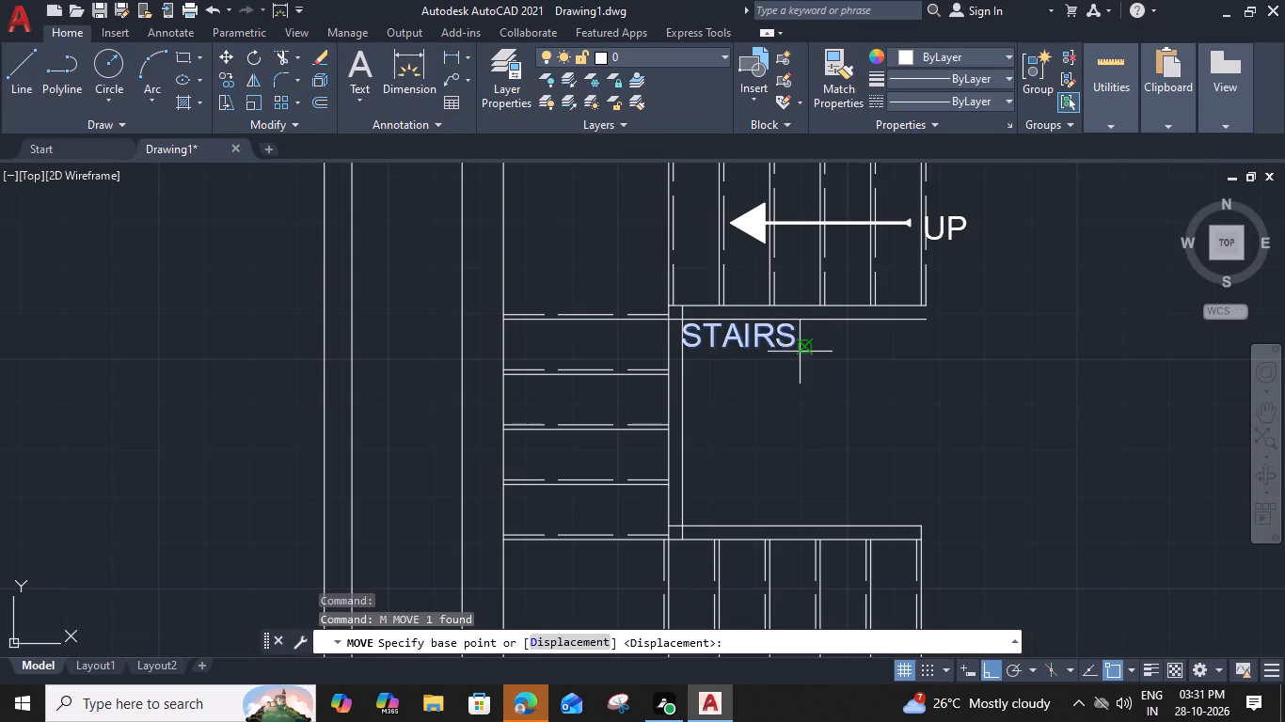
left_click(804, 351)
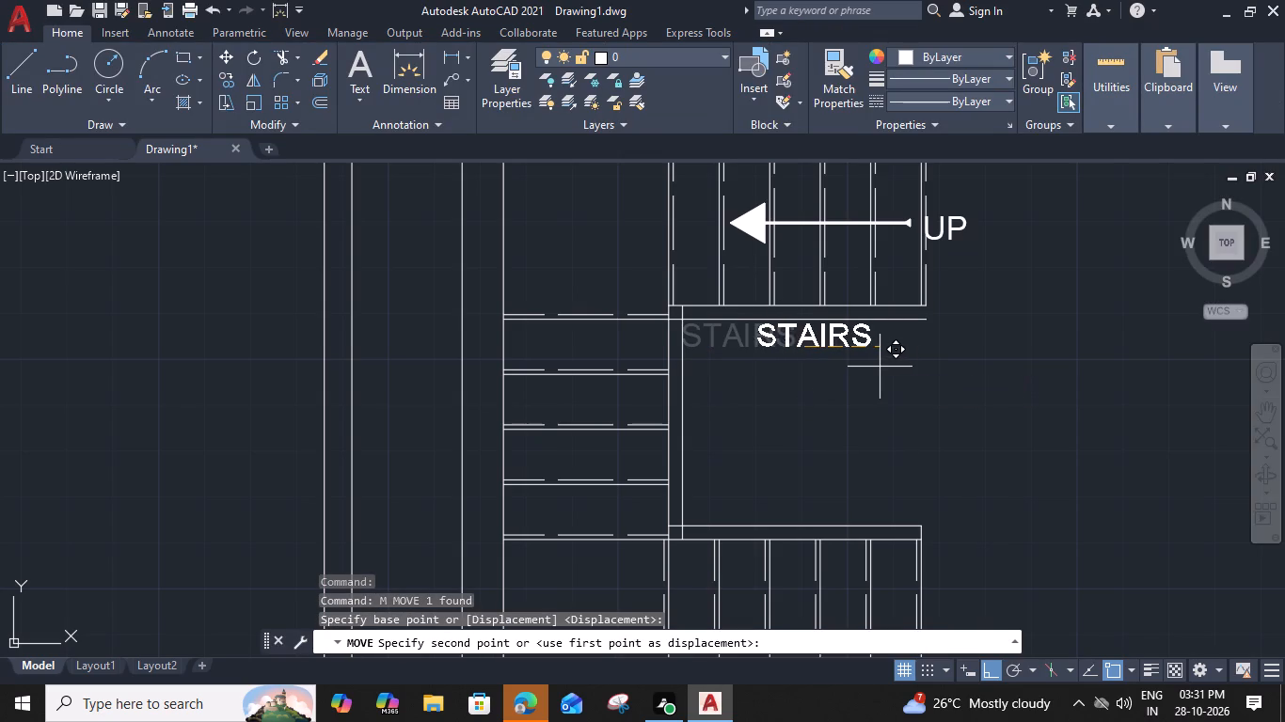
left_click(880, 367)
left_click(797, 341)
type("M")
key("space")
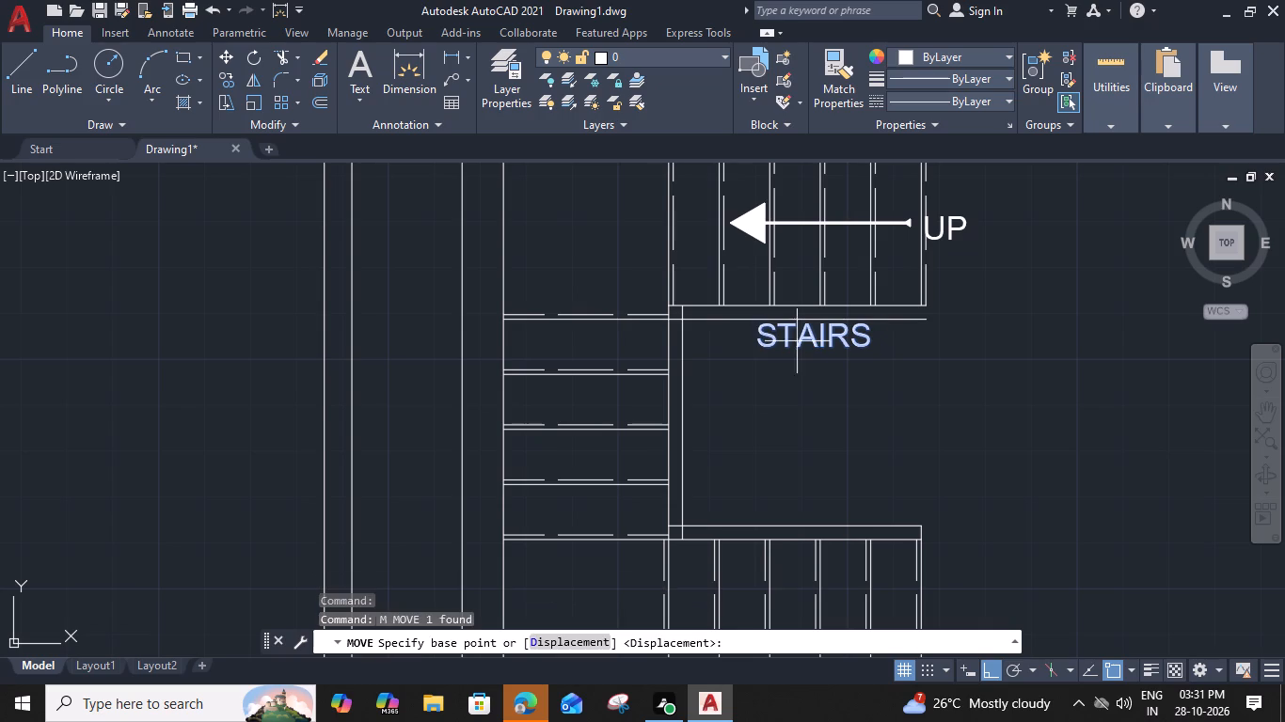
left_click(761, 345)
left_click(772, 423)
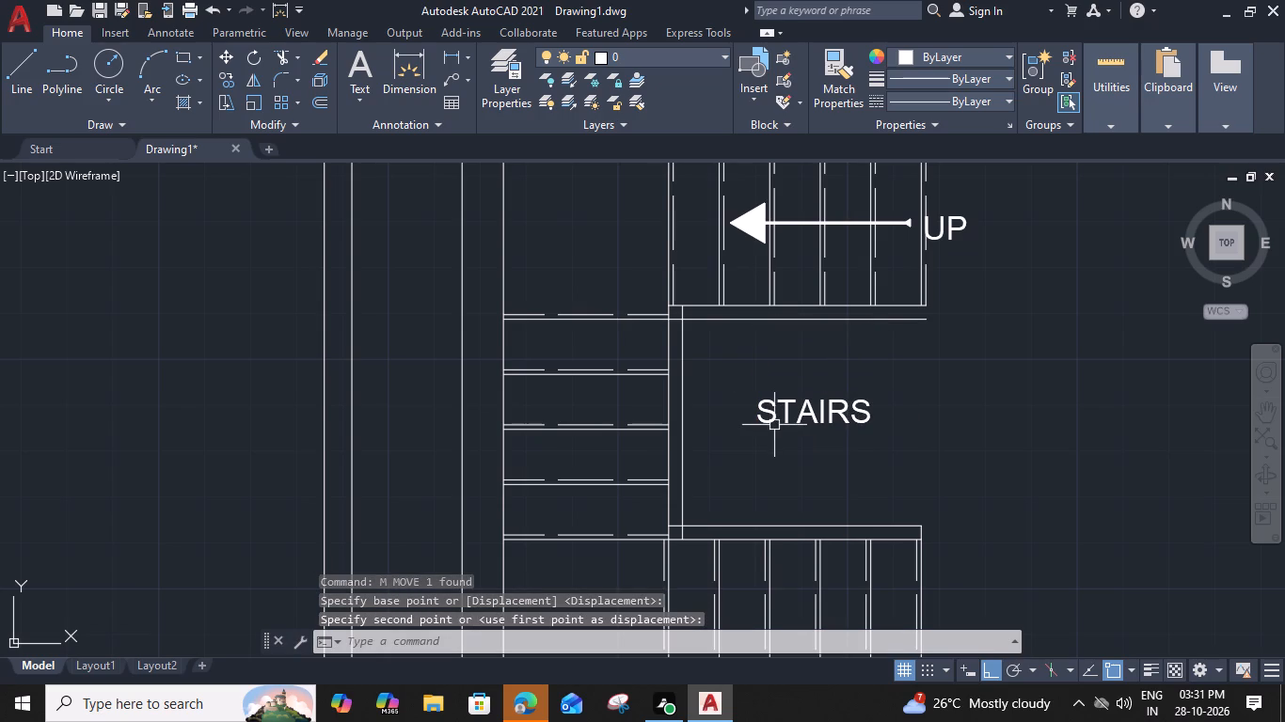
Draw a small circle just beyond the east end of the upper flight's railing, centred between its two lines.
middle_click_drag(953, 325, 865, 337)
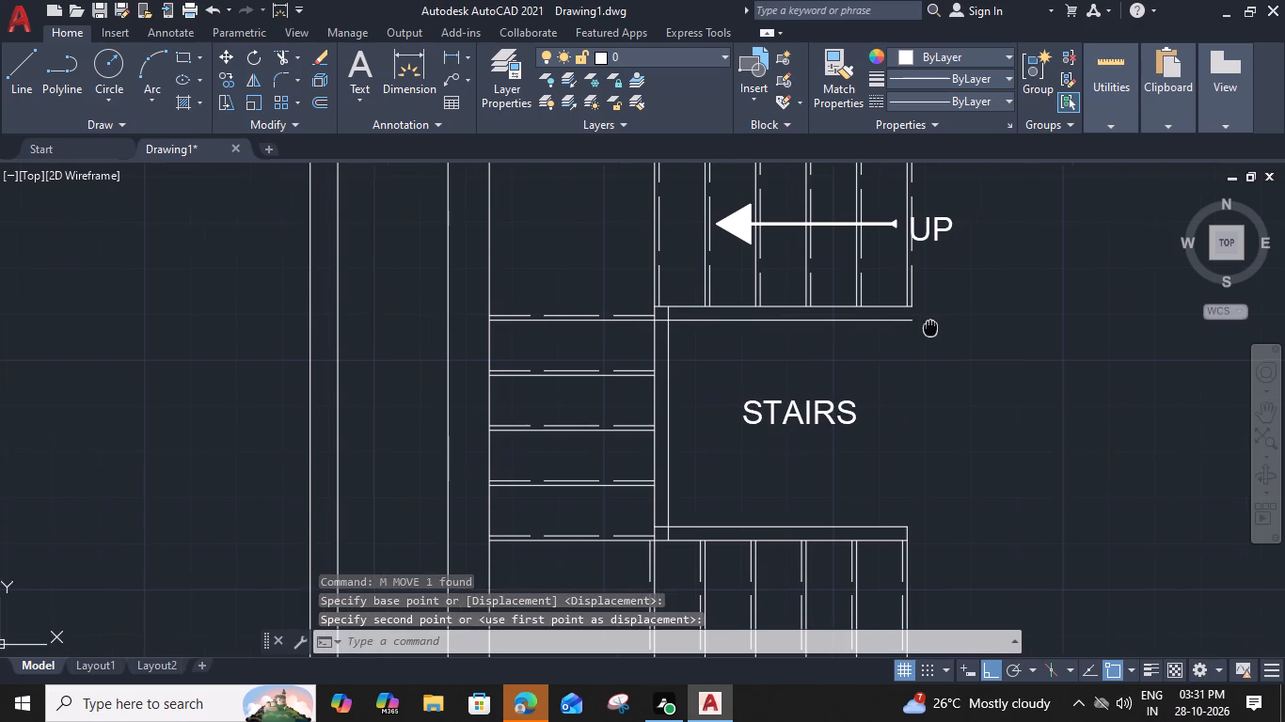
middle_click_drag(865, 337, 856, 339)
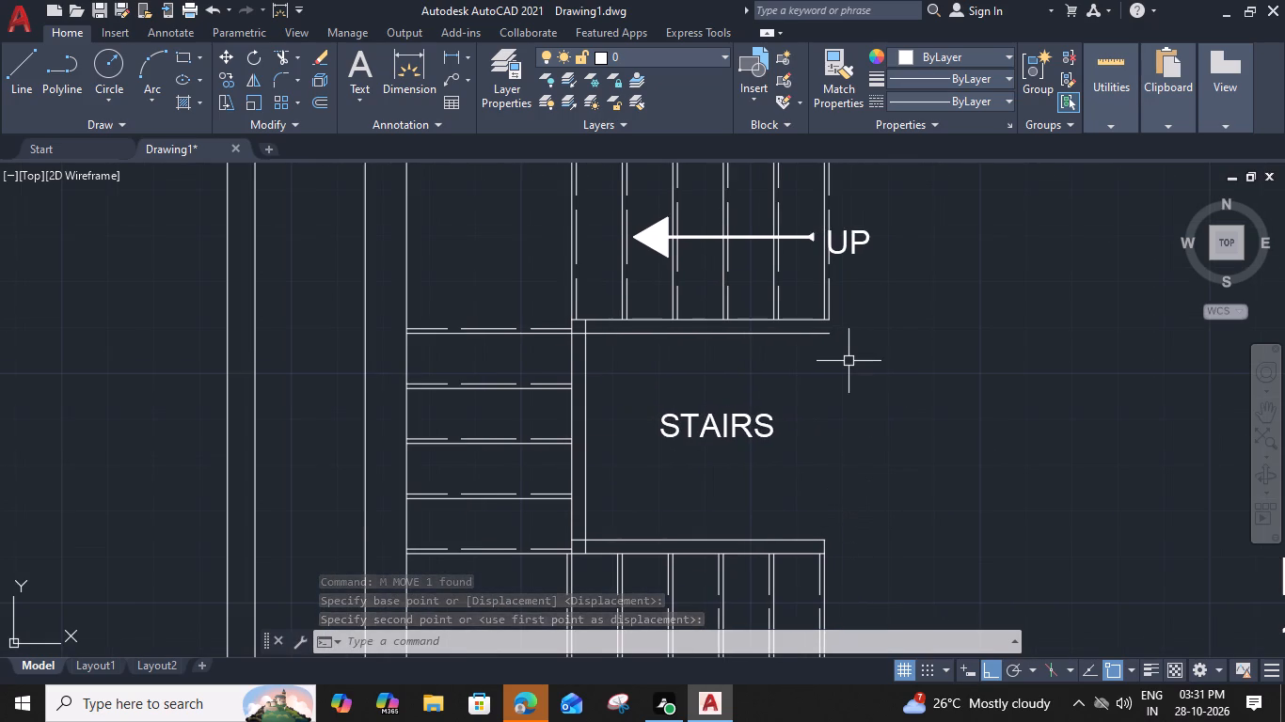
type("C")
key("space")
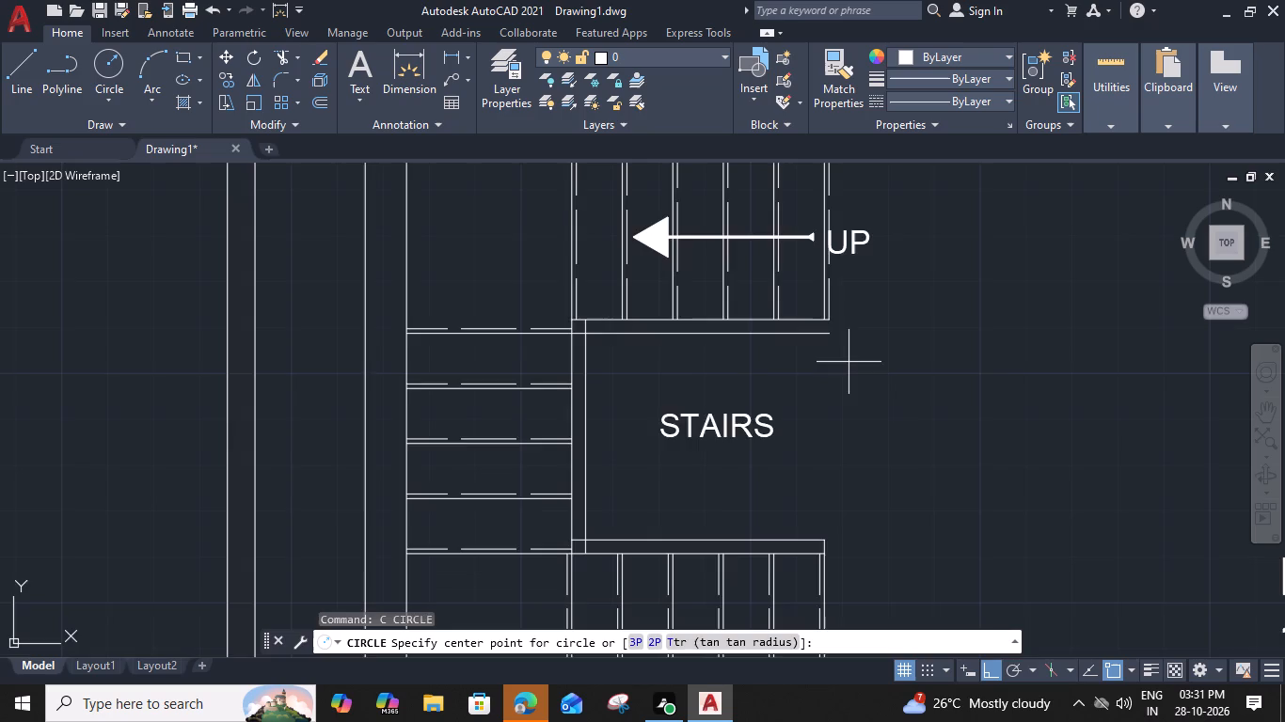
scroll(842, 337, "up", 3)
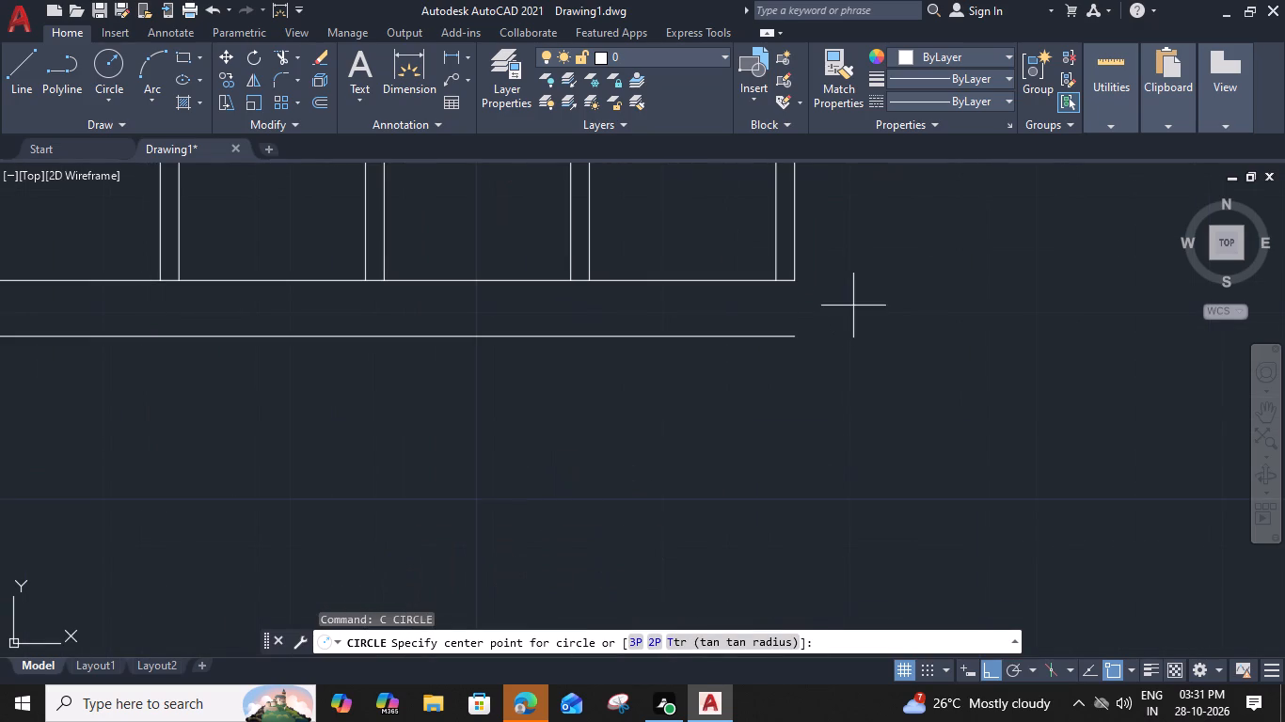
left_click(853, 306)
left_click(879, 317)
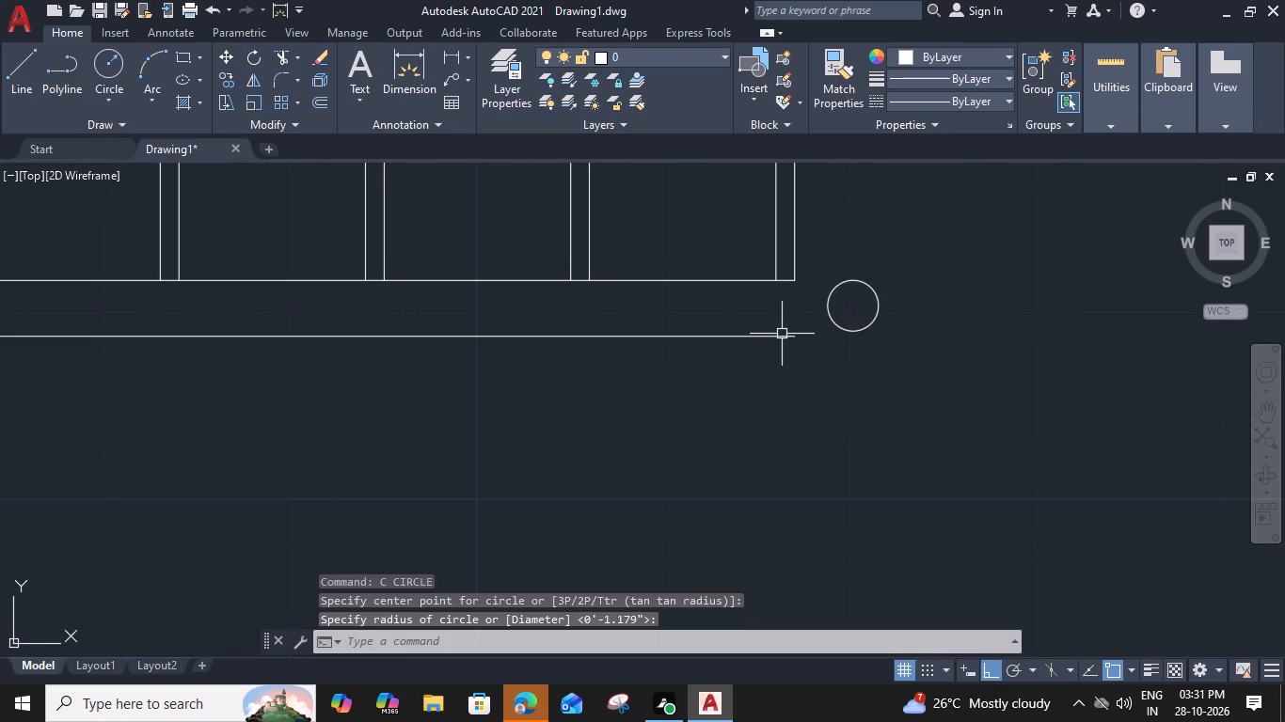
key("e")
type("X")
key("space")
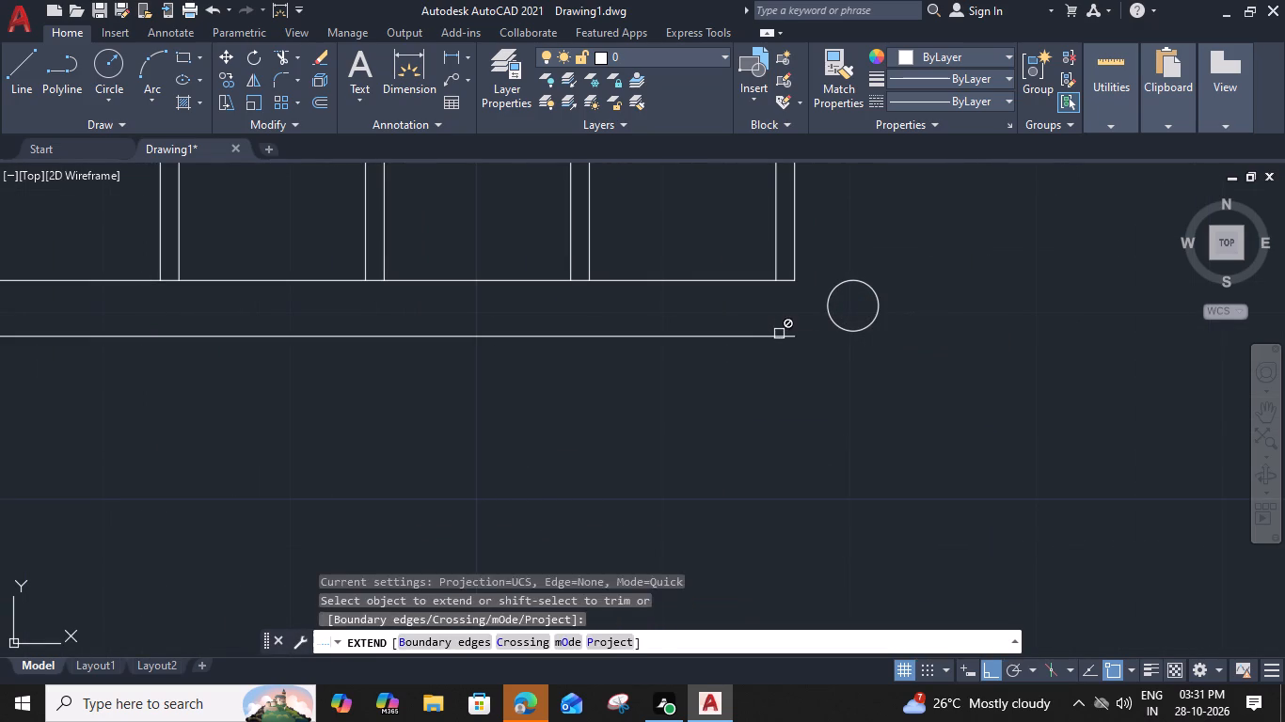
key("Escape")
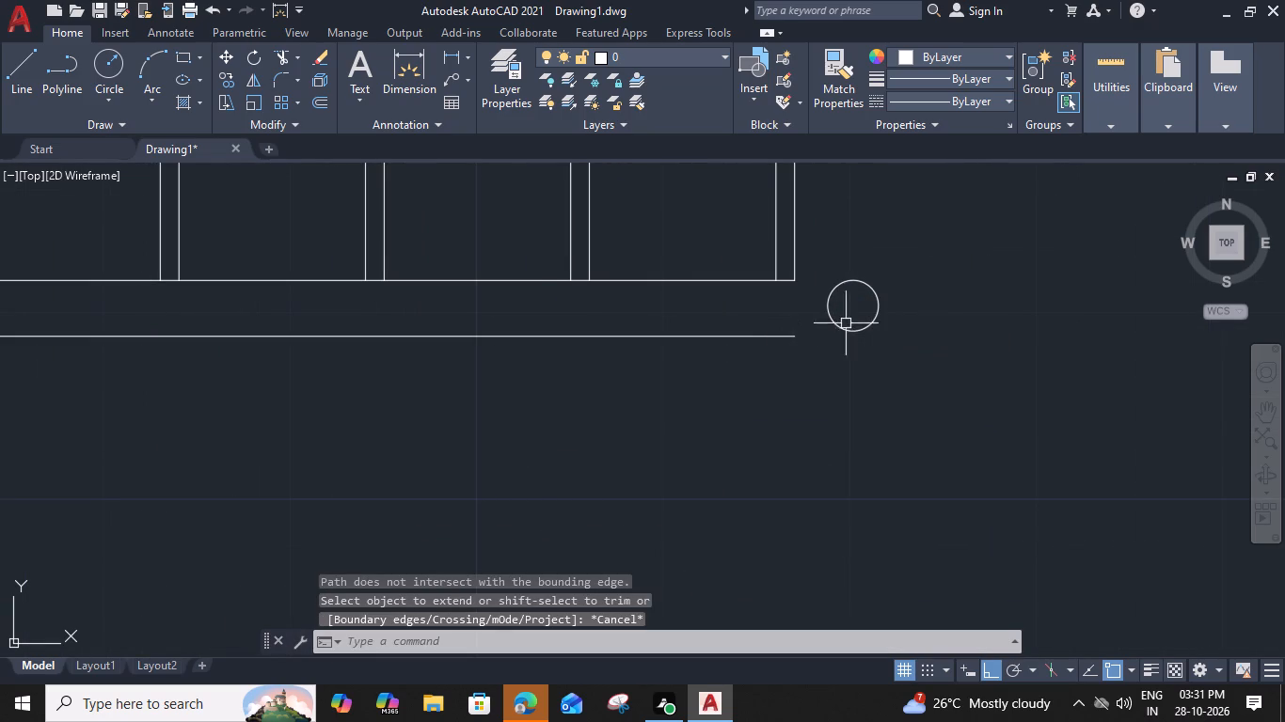
Offset the small circle outward by 0.4".
left_click(876, 303)
key("o")
key("space")
type("0.4\"")
key("Return")
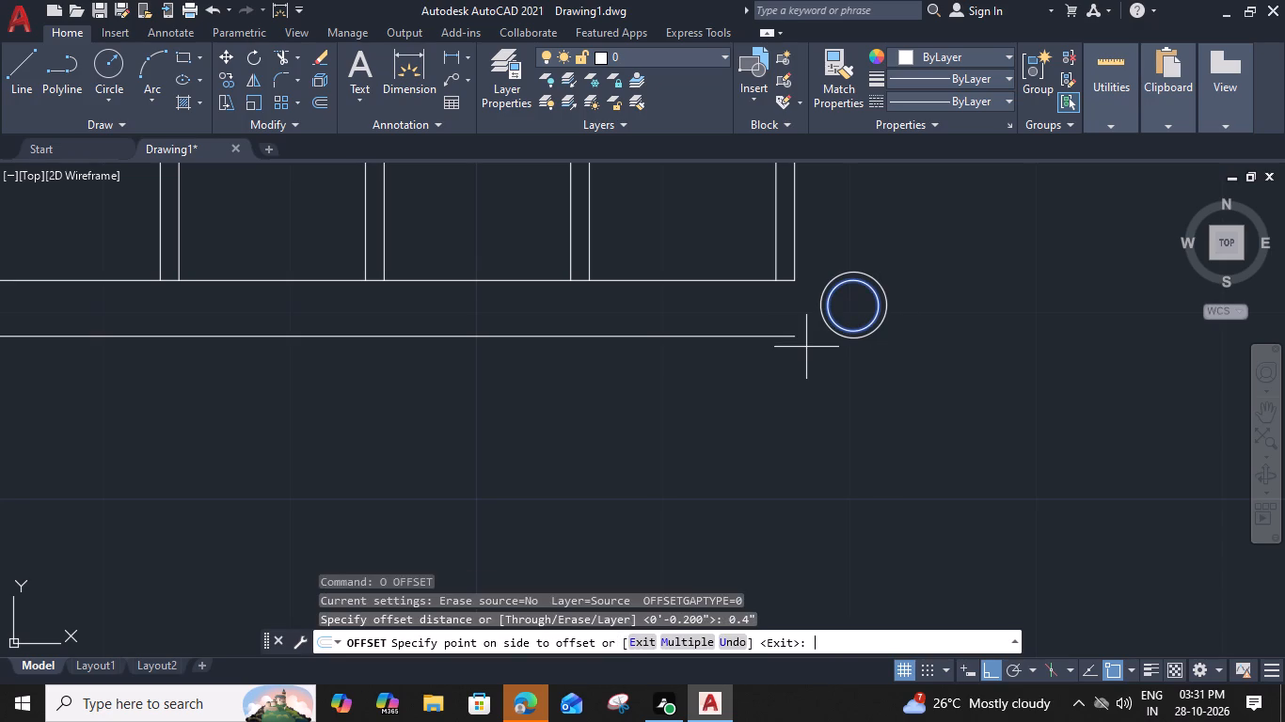
left_click(925, 355)
key("Escape")
Extend both lines of the upper flight's railing east to meet the outer circle.
key("e")
key("x")
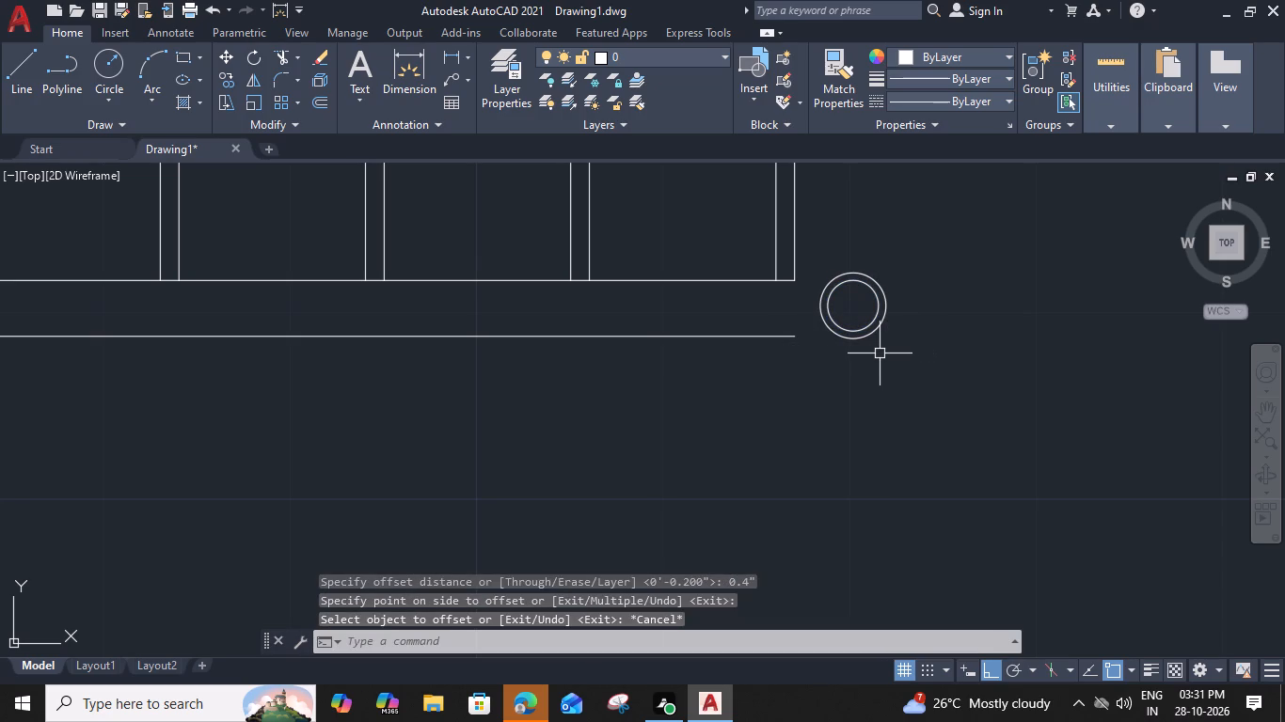
key("space")
left_click(760, 340)
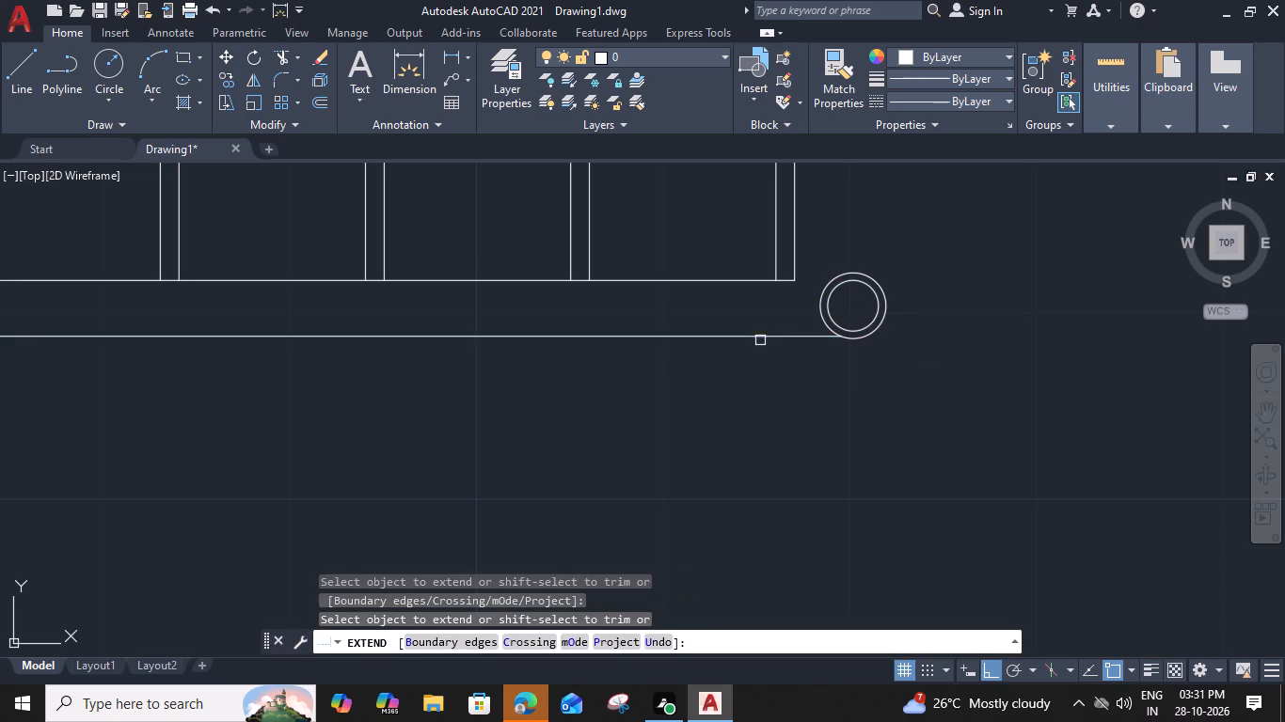
left_click(709, 282)
key("Escape")
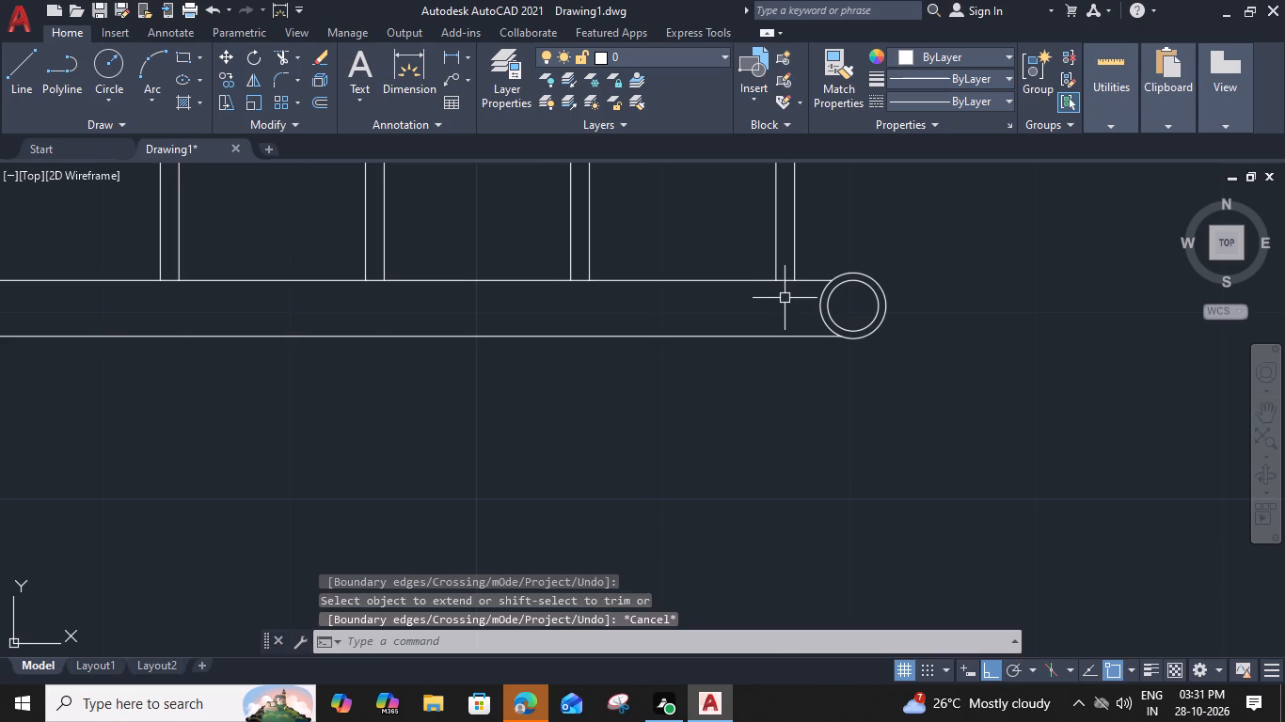
Trim the overlapping railing lines at the upper and lower inner corners beside the middle flight.
scroll(785, 298, "down", 2)
middle_click_drag(801, 394, 738, 263)
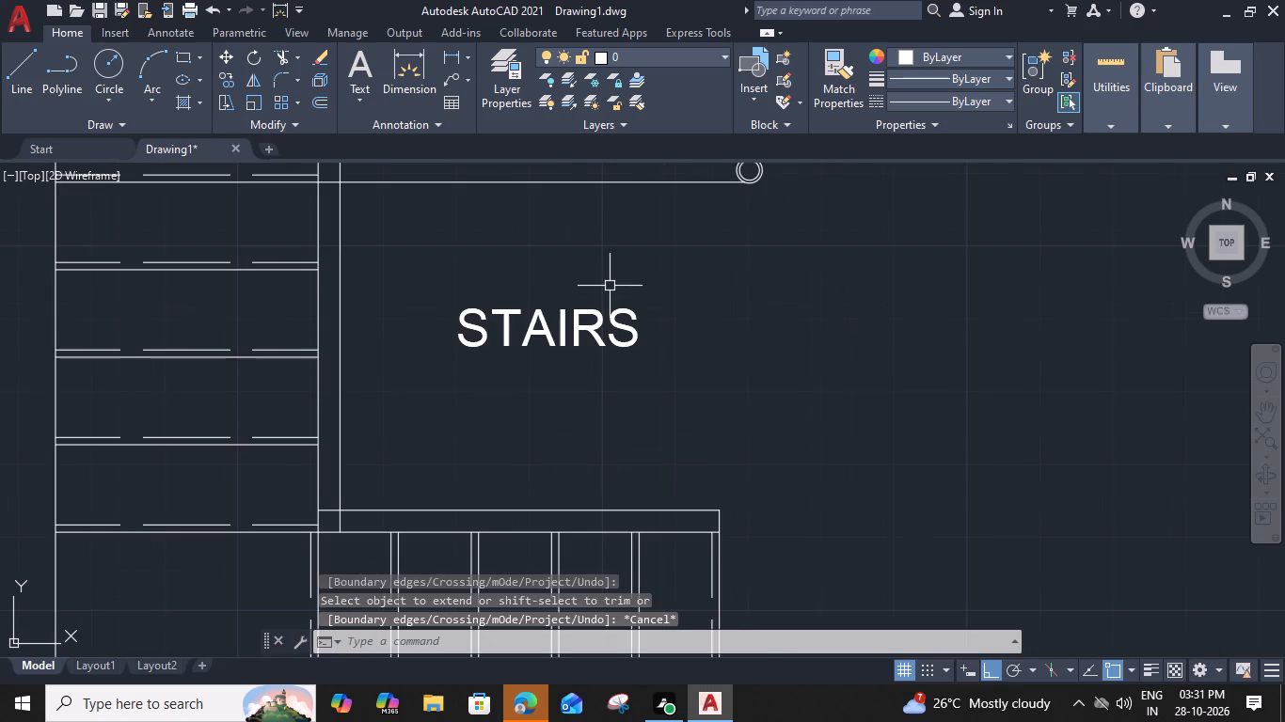
key("t")
type("R")
key("space")
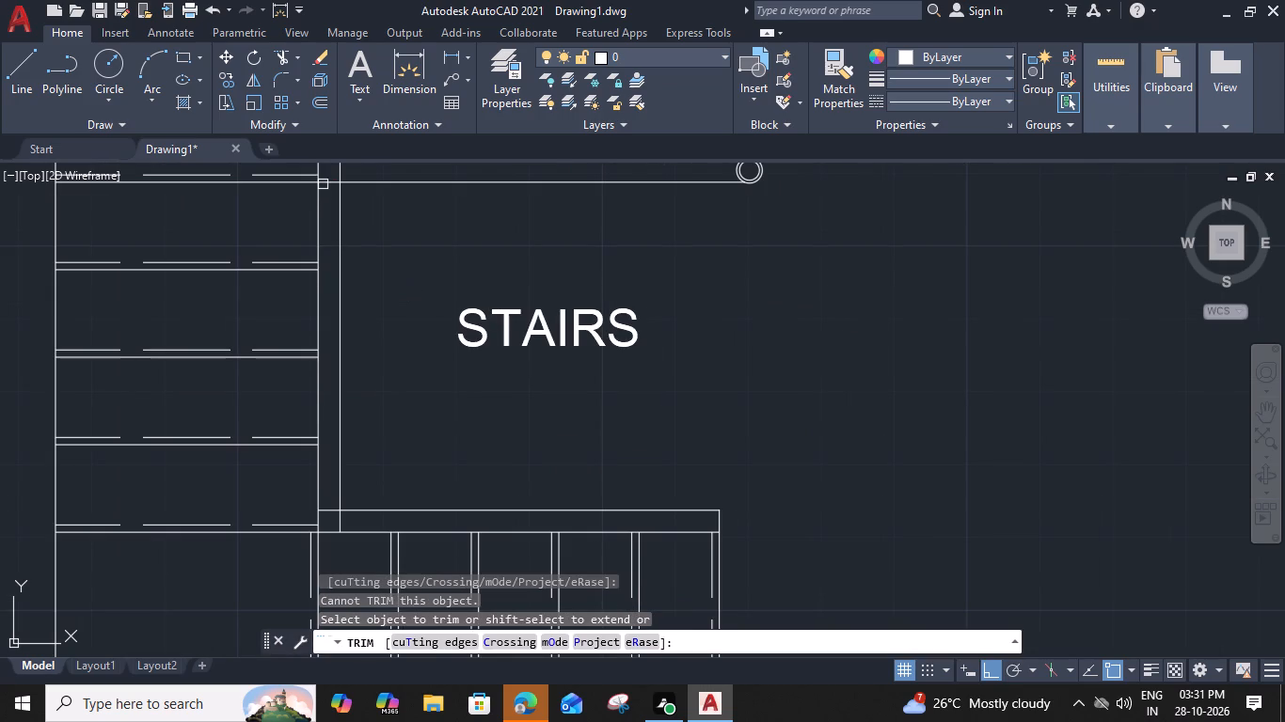
left_click(324, 183)
left_click(337, 171)
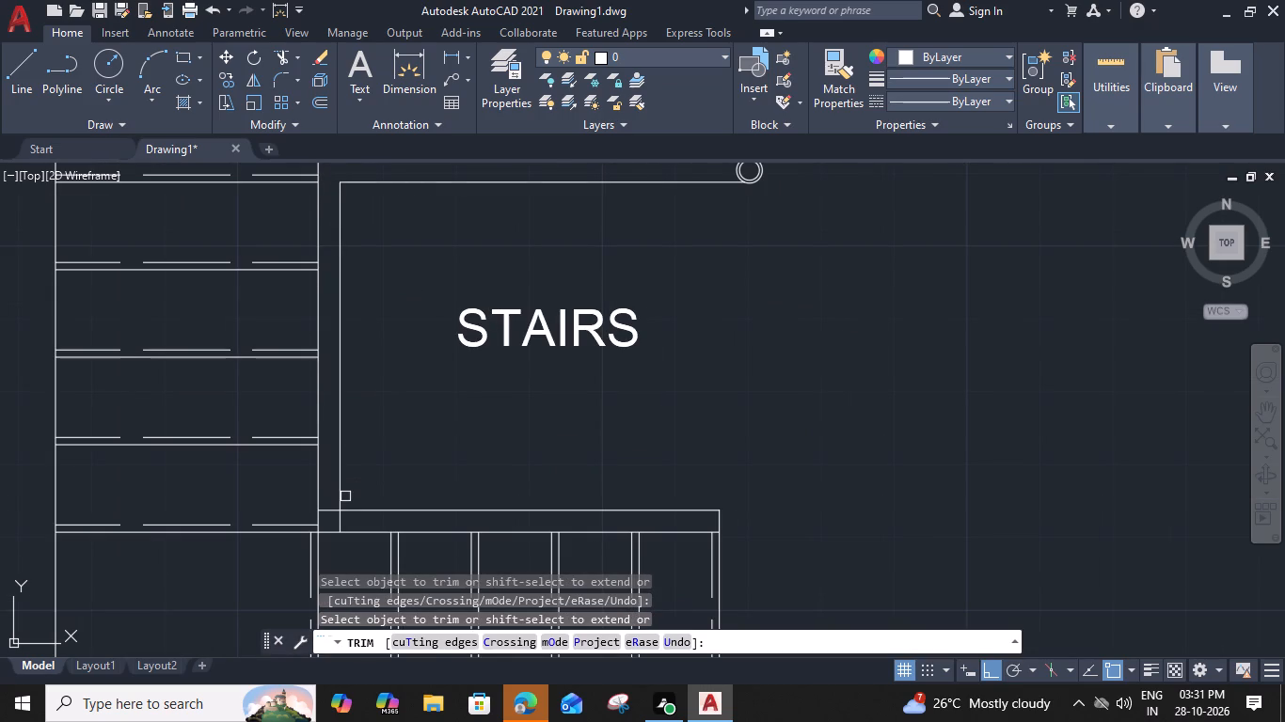
left_click(329, 508)
left_click(339, 518)
key("Escape")
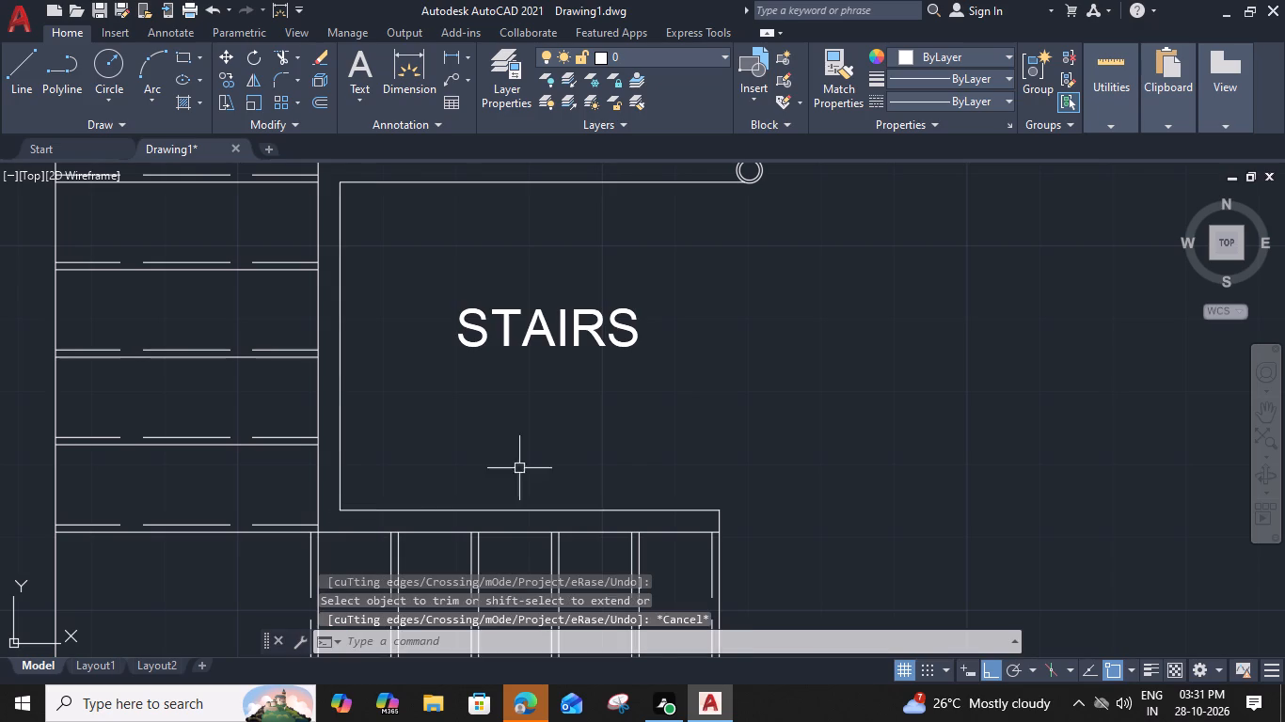
Group the two concentric circles at the end of the upper railing.
scroll(579, 454, "down", 2)
scroll(624, 480, "up", 2)
middle_click_drag(637, 299, 596, 541)
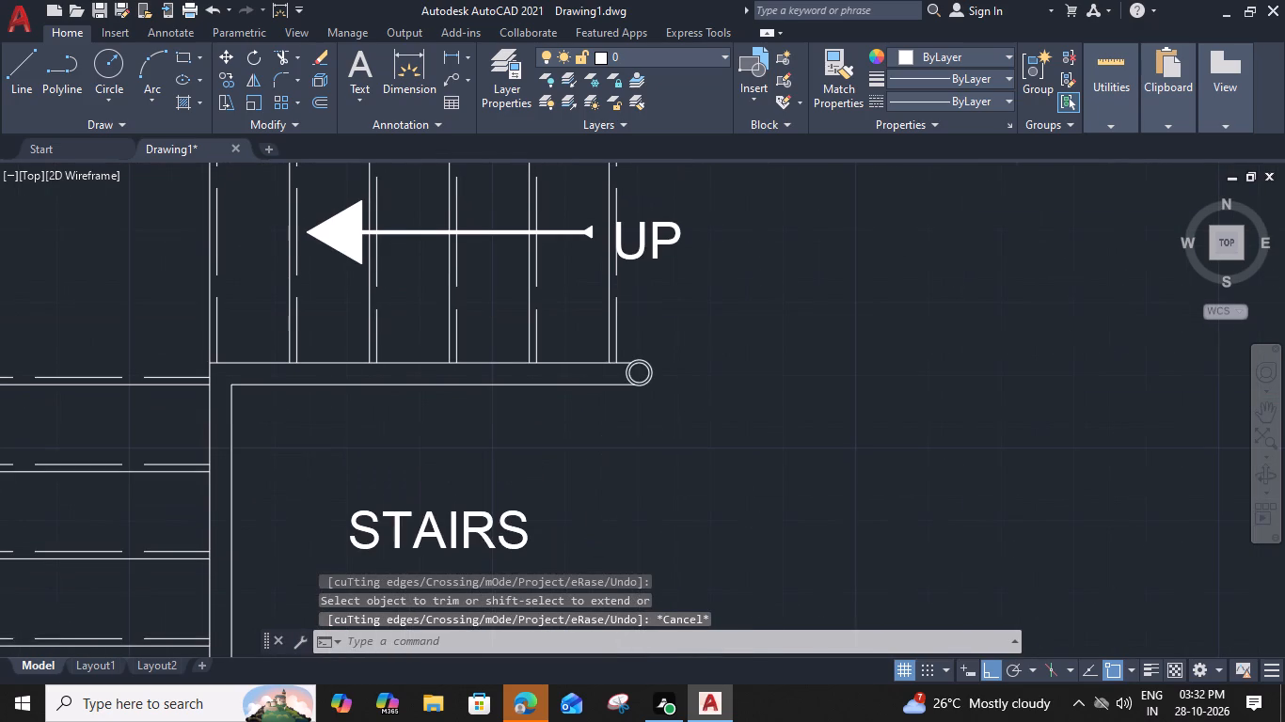
left_click(653, 354)
left_click(643, 396)
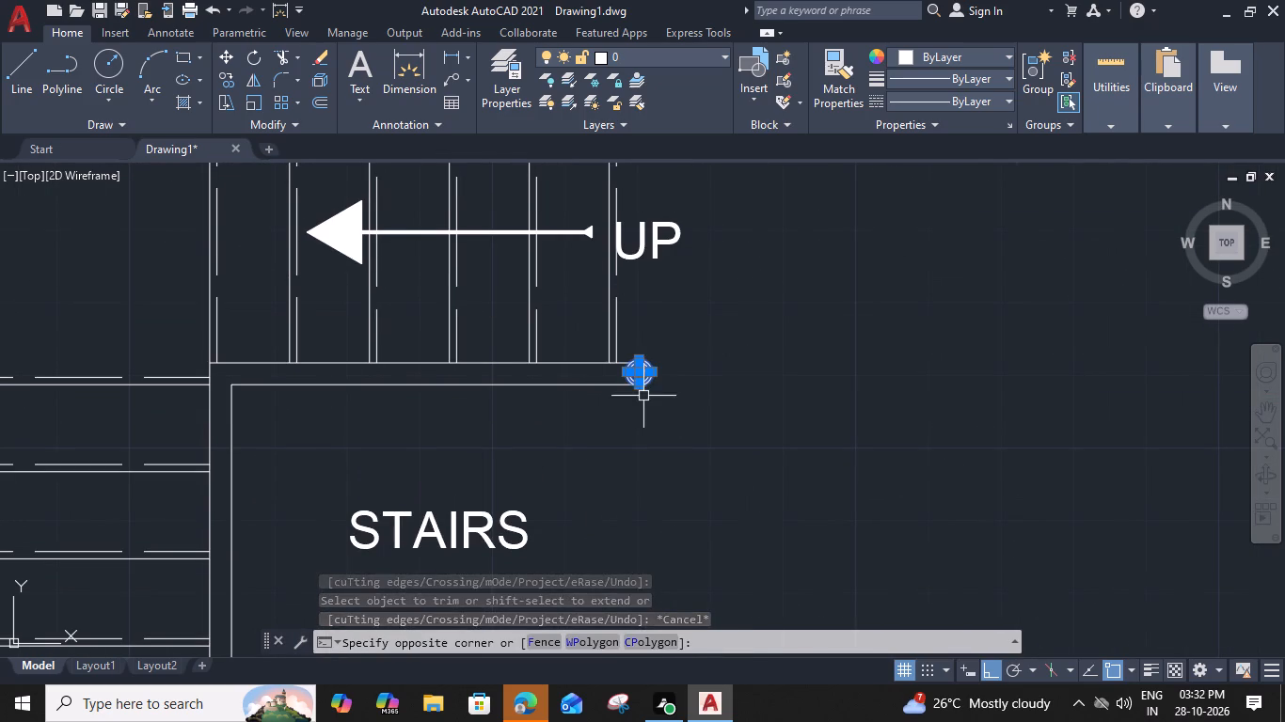
key("g")
key("space")
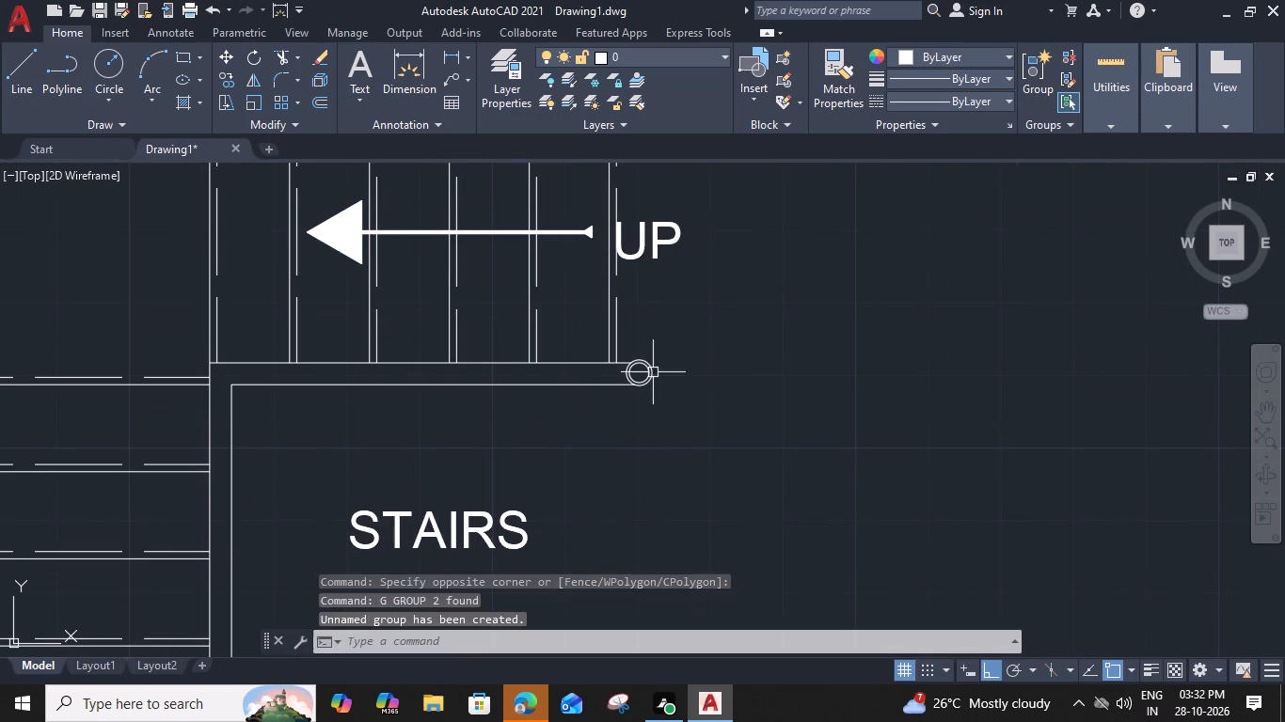
Copy the grouped circles south to the east end of the lower flight's railing.
left_click(650, 378)
type("CO")
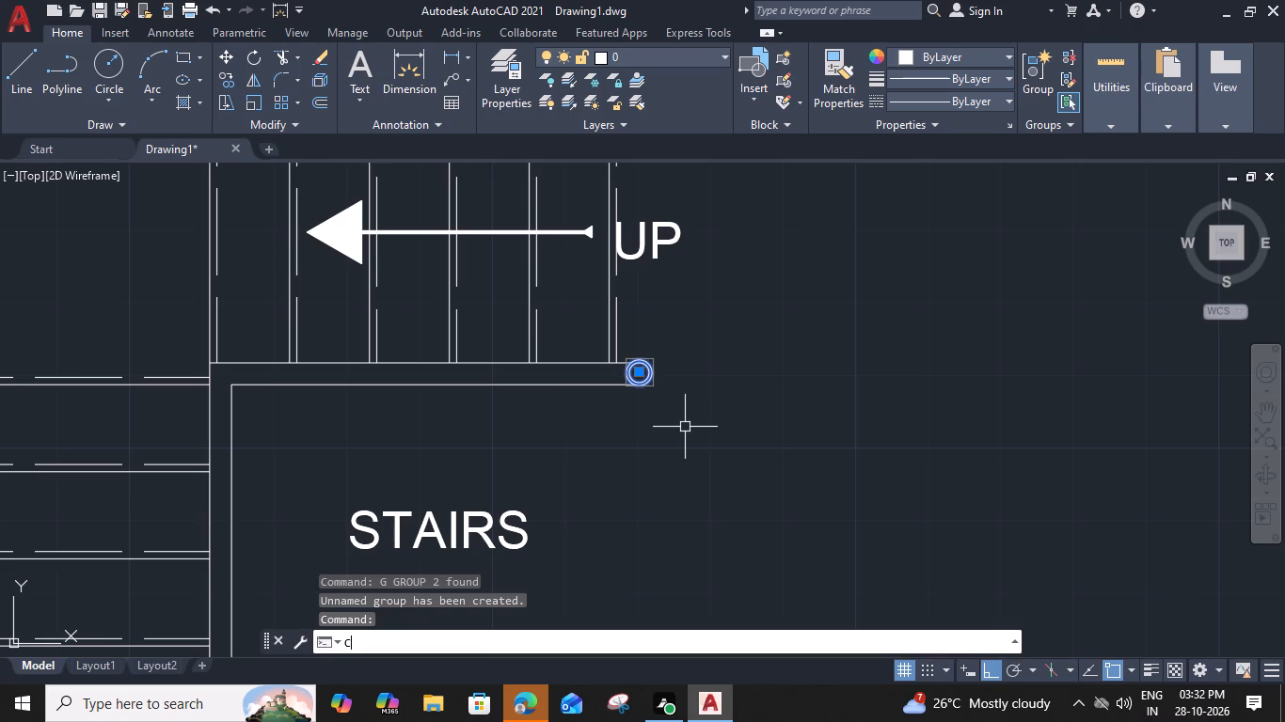
key("space")
scroll(654, 354, "up", 3)
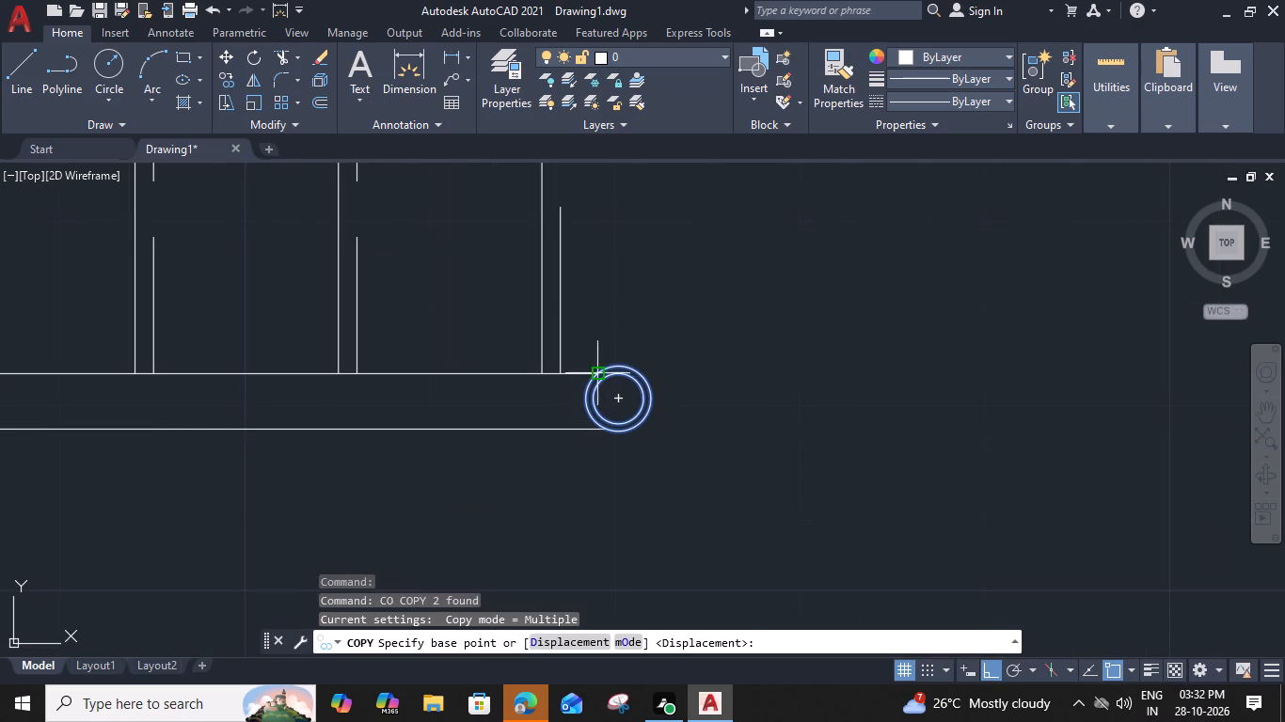
left_click(589, 371)
scroll(606, 429, "down", 2)
middle_click_drag(598, 494, 593, 168)
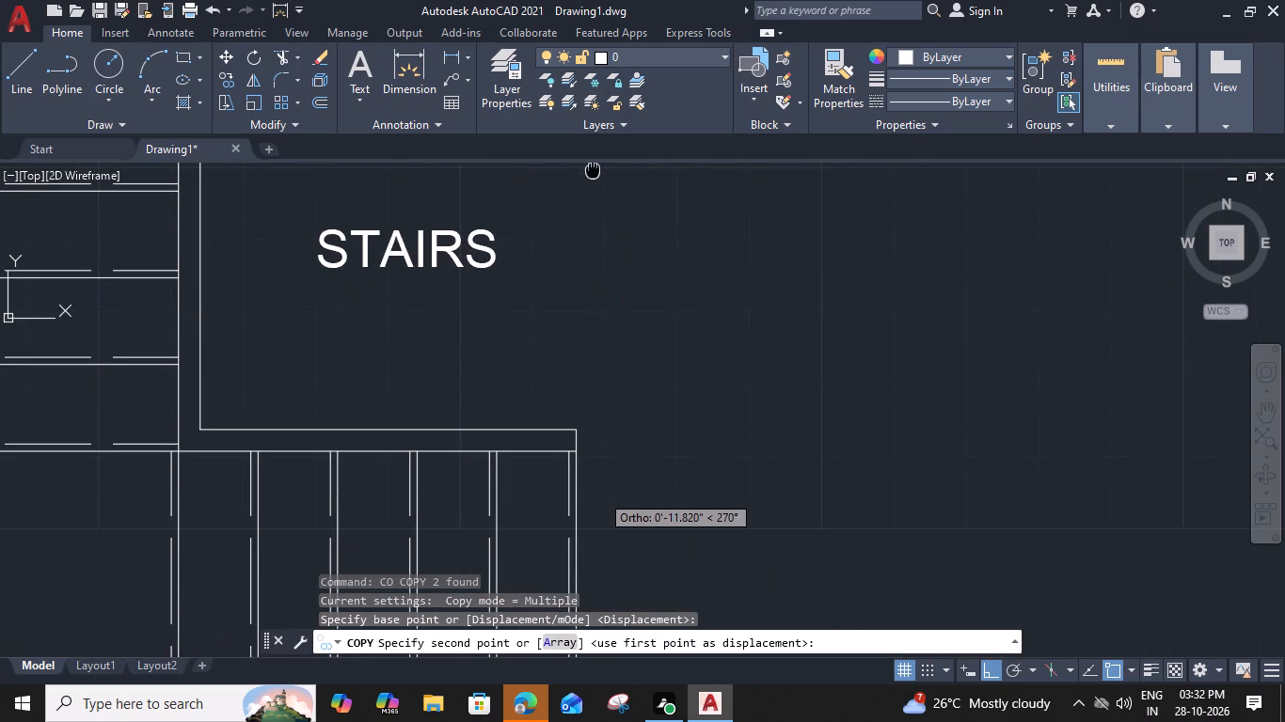
scroll(577, 437, "up", 2)
left_click(564, 419)
key("Escape")
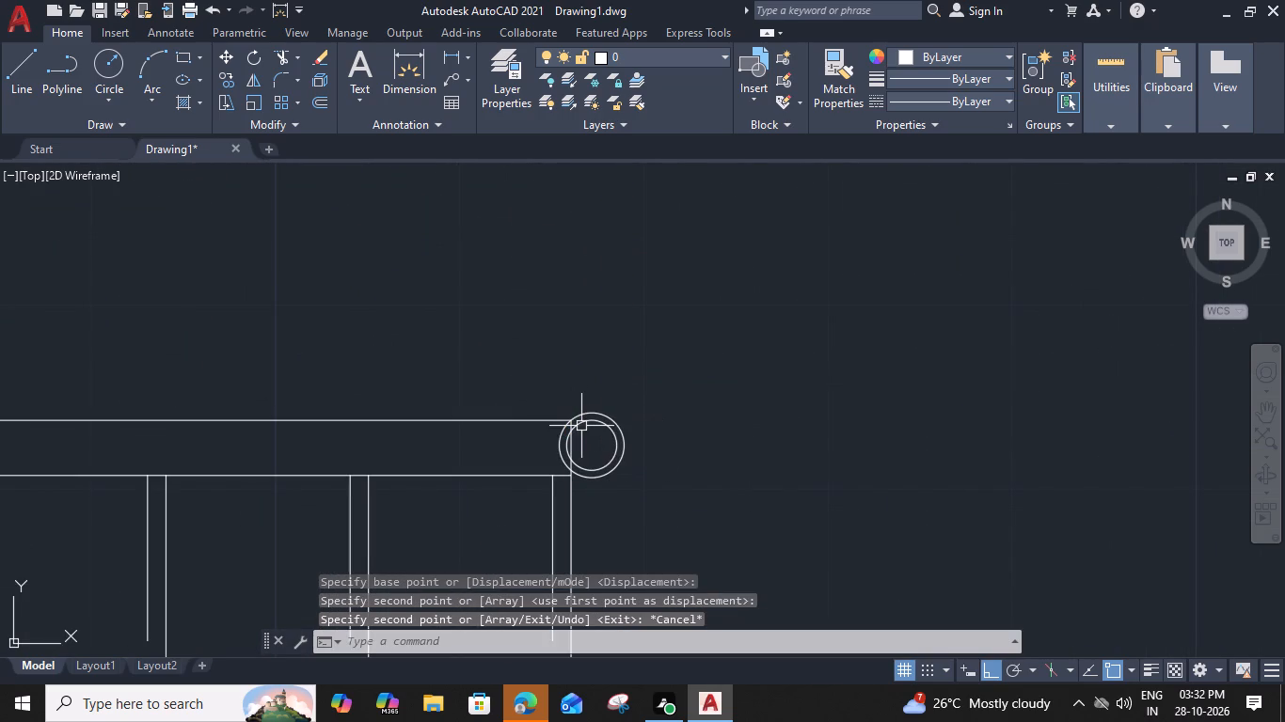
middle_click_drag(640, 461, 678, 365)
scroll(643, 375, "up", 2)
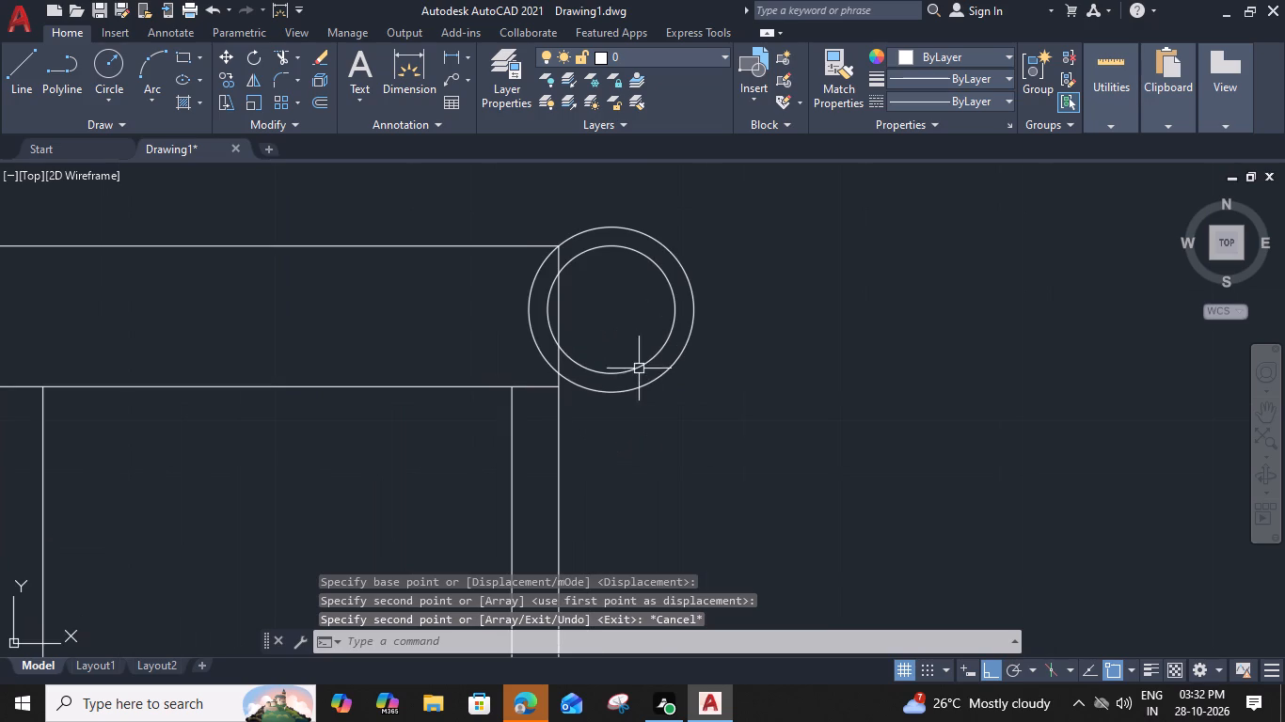
Move the grouped circles so the outer circle meets the lower corner at the east end of the lower flight's railing.
left_click(630, 337)
left_click(619, 425)
key("m")
key("space")
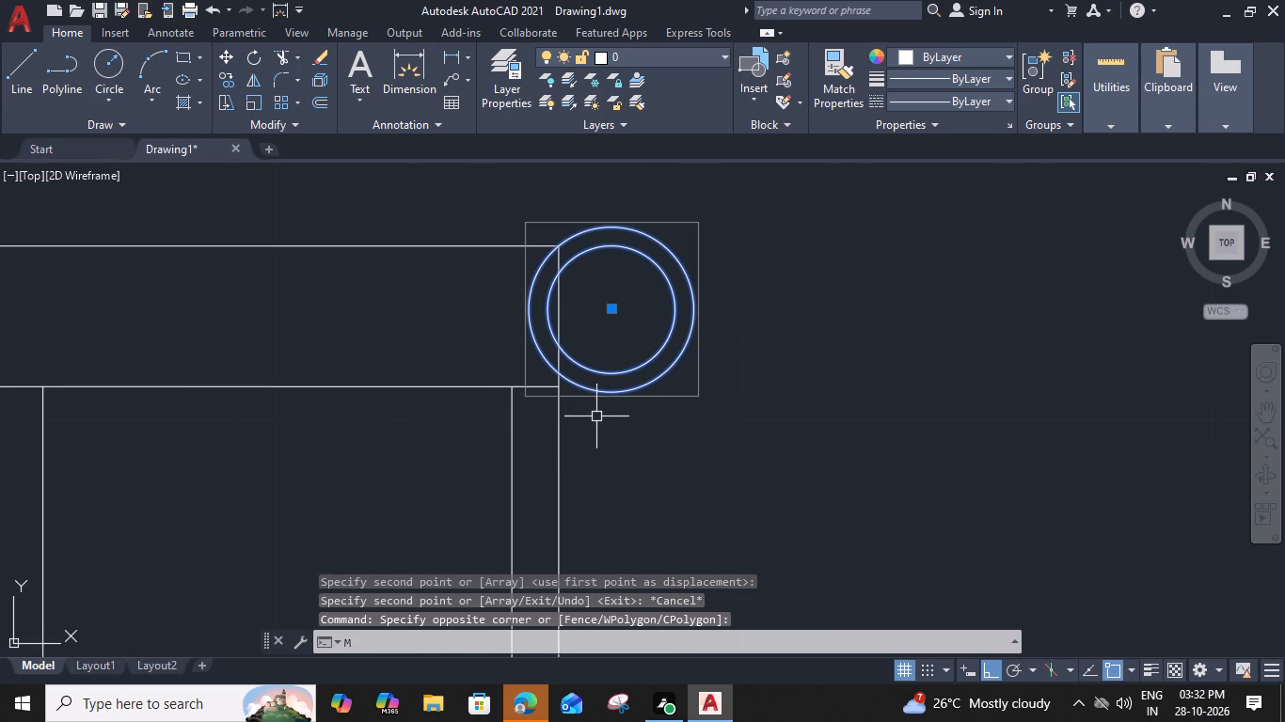
scroll(573, 394, "up", 2)
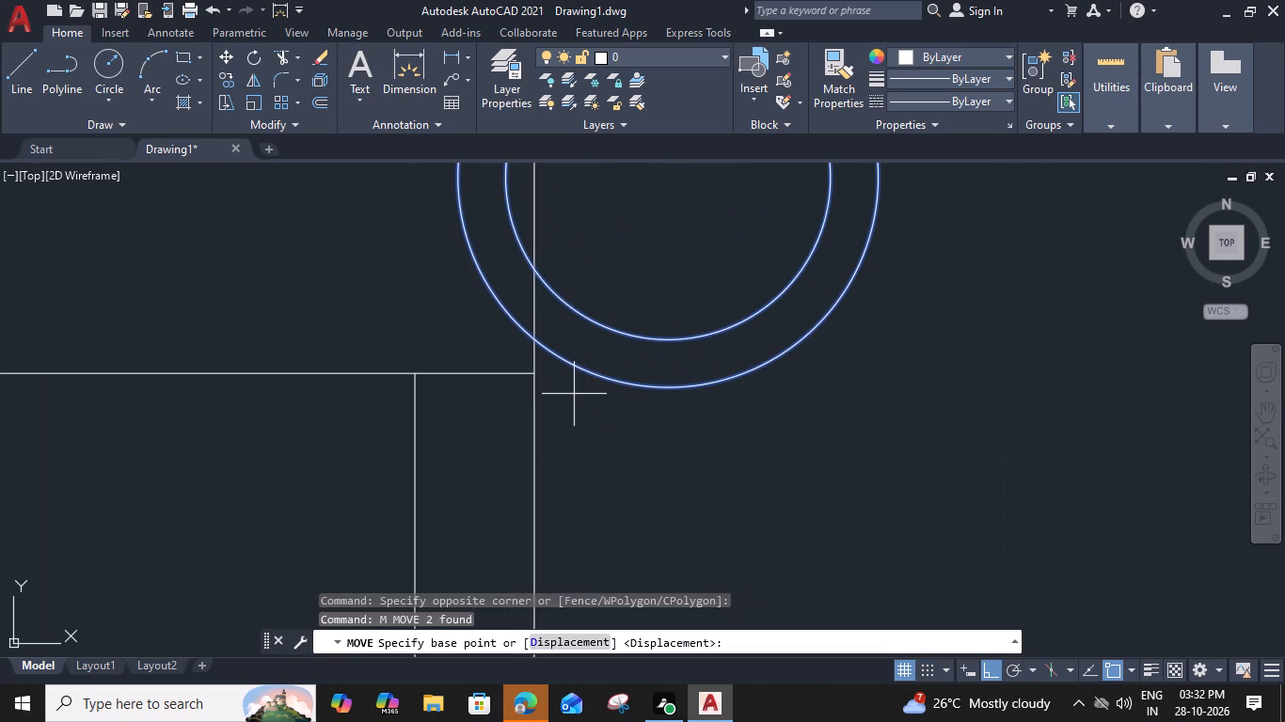
left_click(559, 355)
scroll(542, 367, "down", 1)
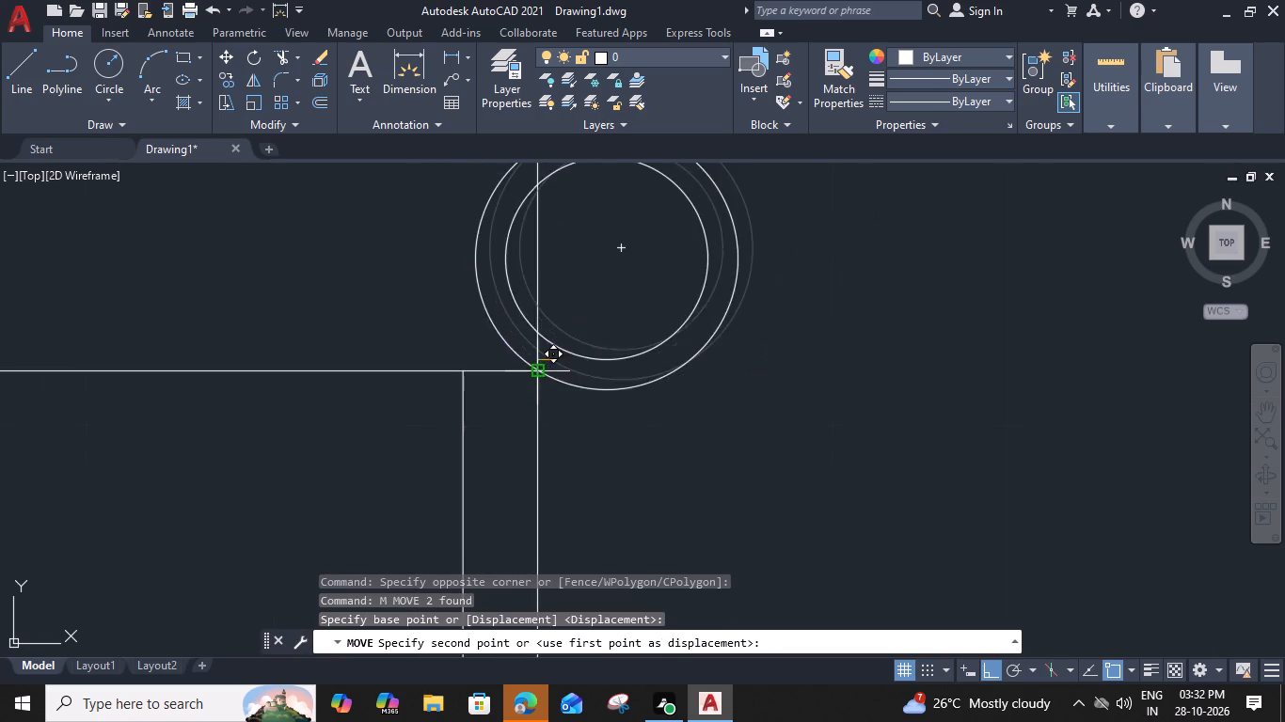
middle_click_drag(545, 364, 569, 418)
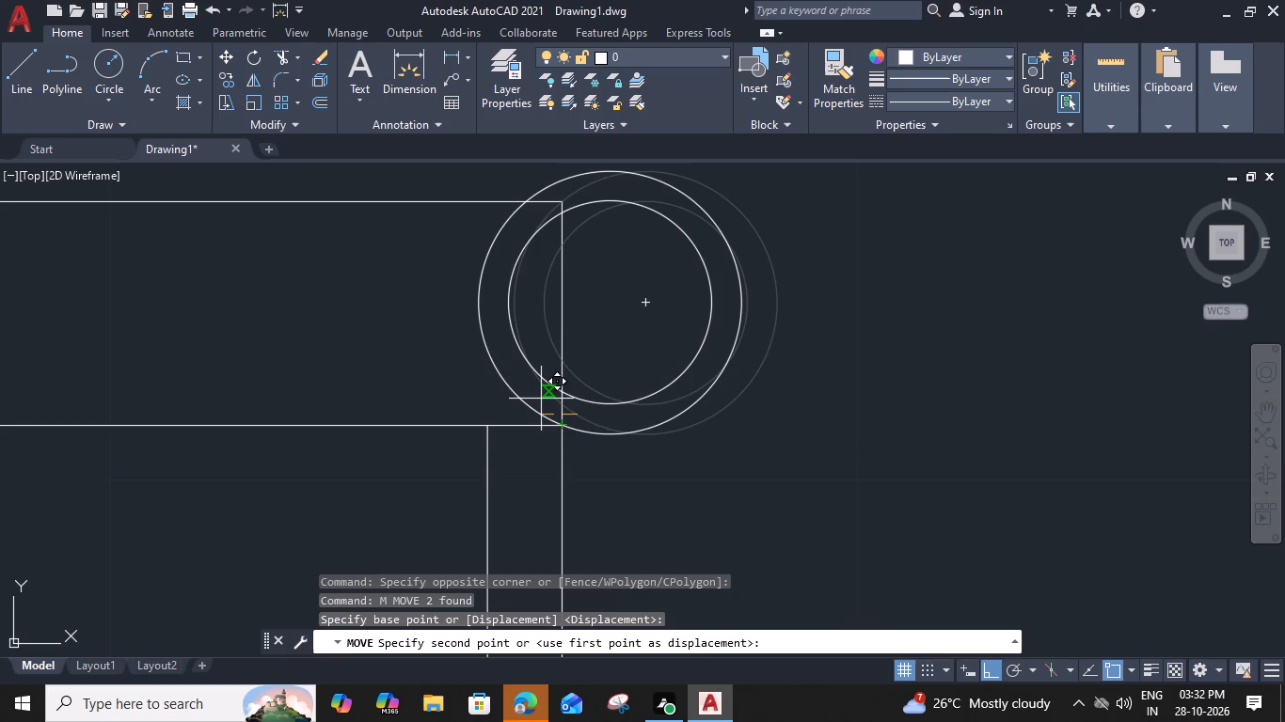
left_click(541, 399)
left_click_drag(600, 368, 600, 380)
left_click(593, 463)
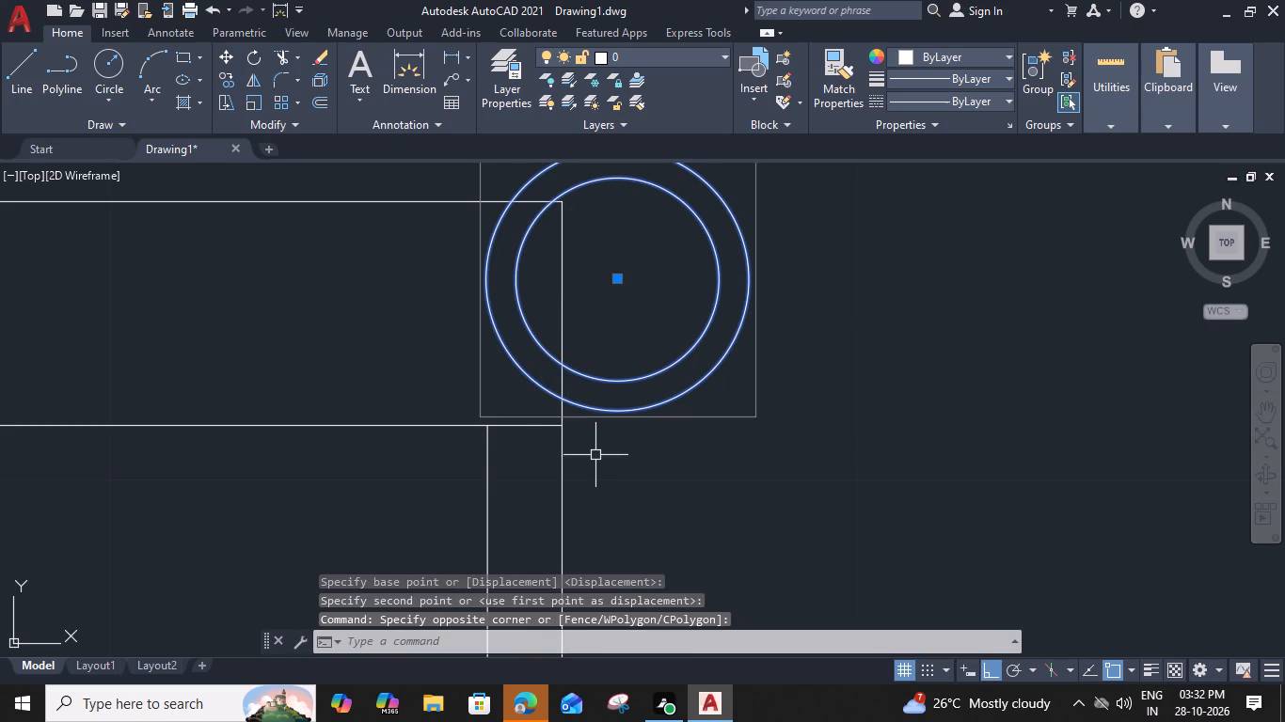
key("m")
key("space")
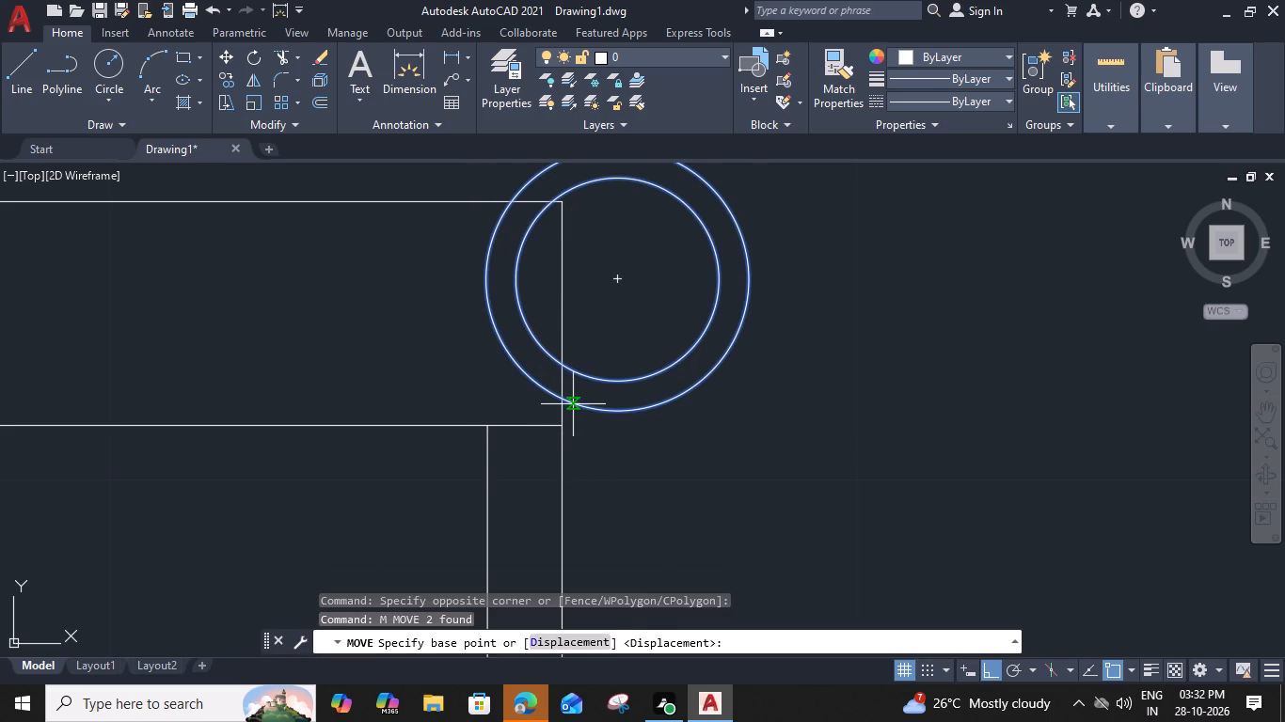
left_click(573, 404)
left_click(566, 428)
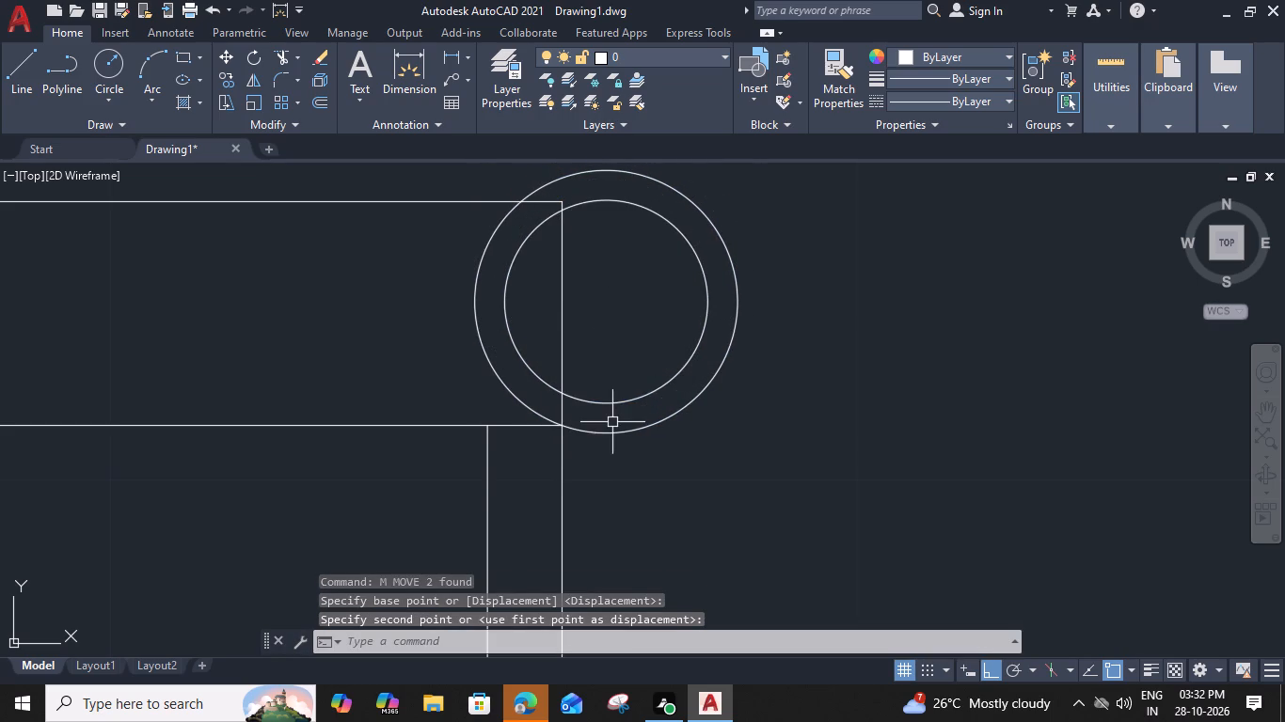
Trim the railing's end line and upper line where they cross inside the lower post's circles.
middle_click_drag(641, 419, 671, 448)
type("TR")
key("space")
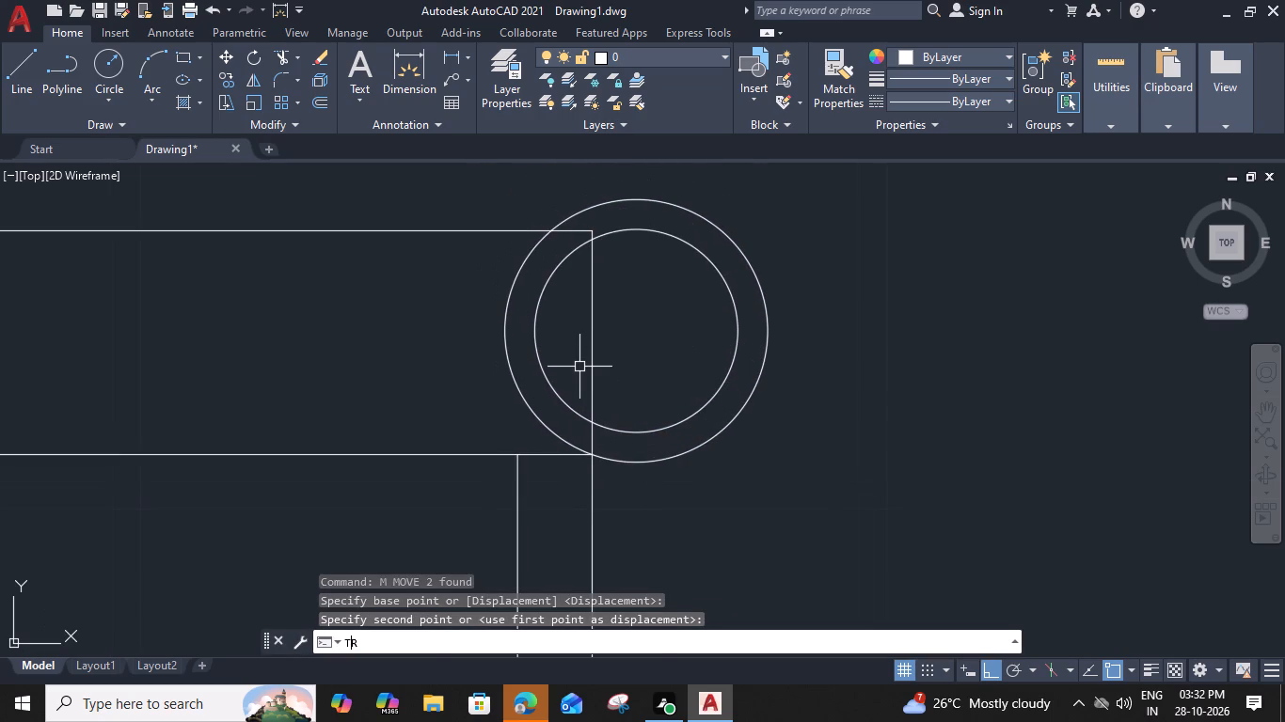
left_click(595, 371)
left_click(595, 444)
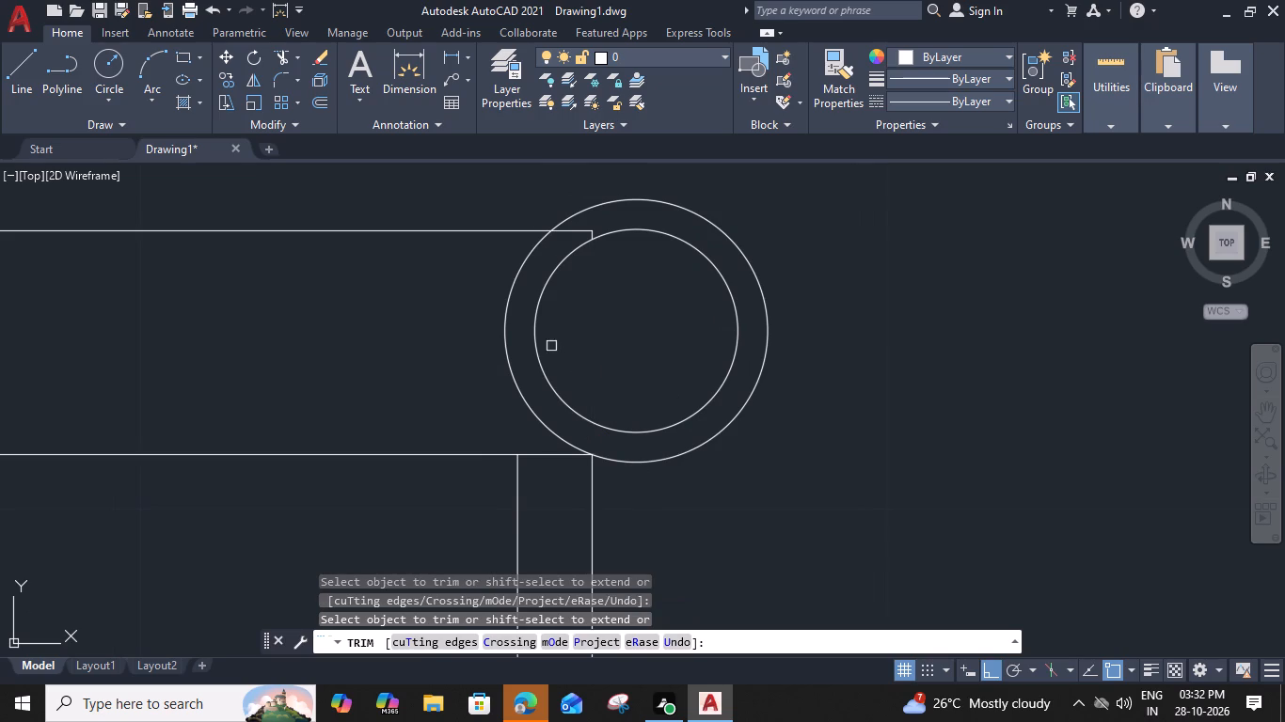
left_click(574, 230)
scroll(588, 226, "up", 2)
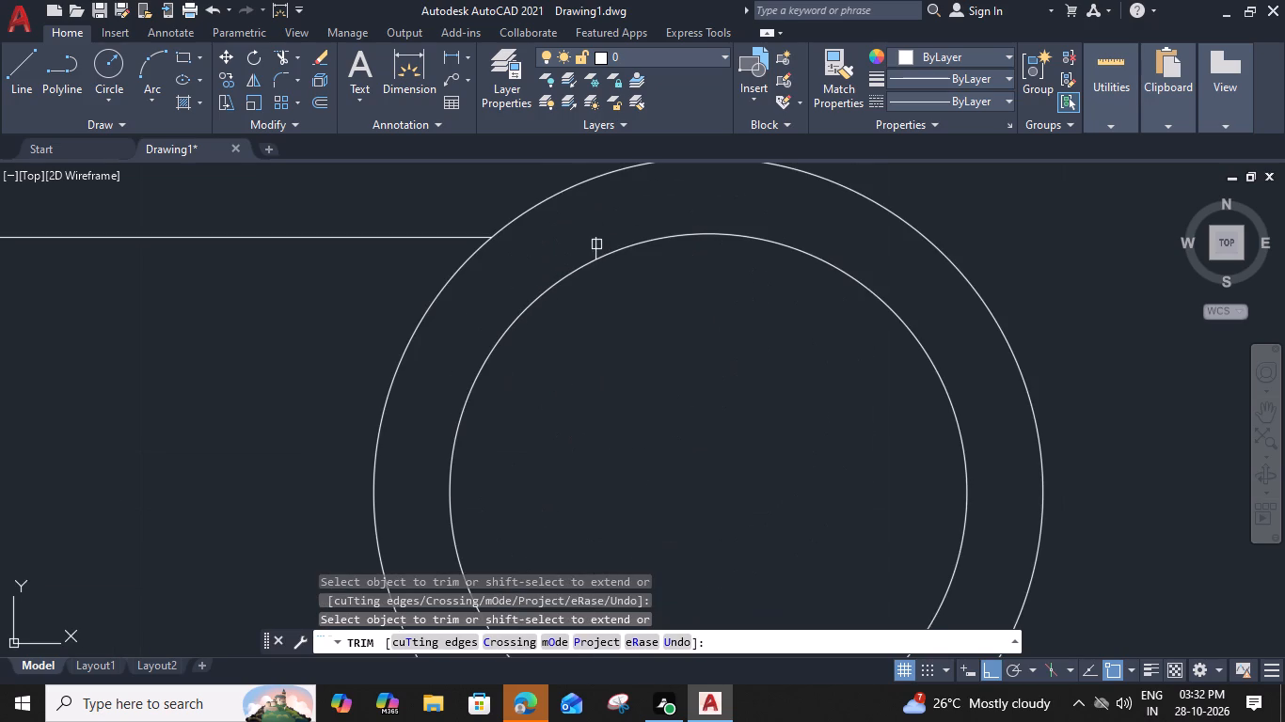
left_click(596, 244)
scroll(596, 244, "down", 3)
key("Escape")
scroll(660, 343, "down", 2)
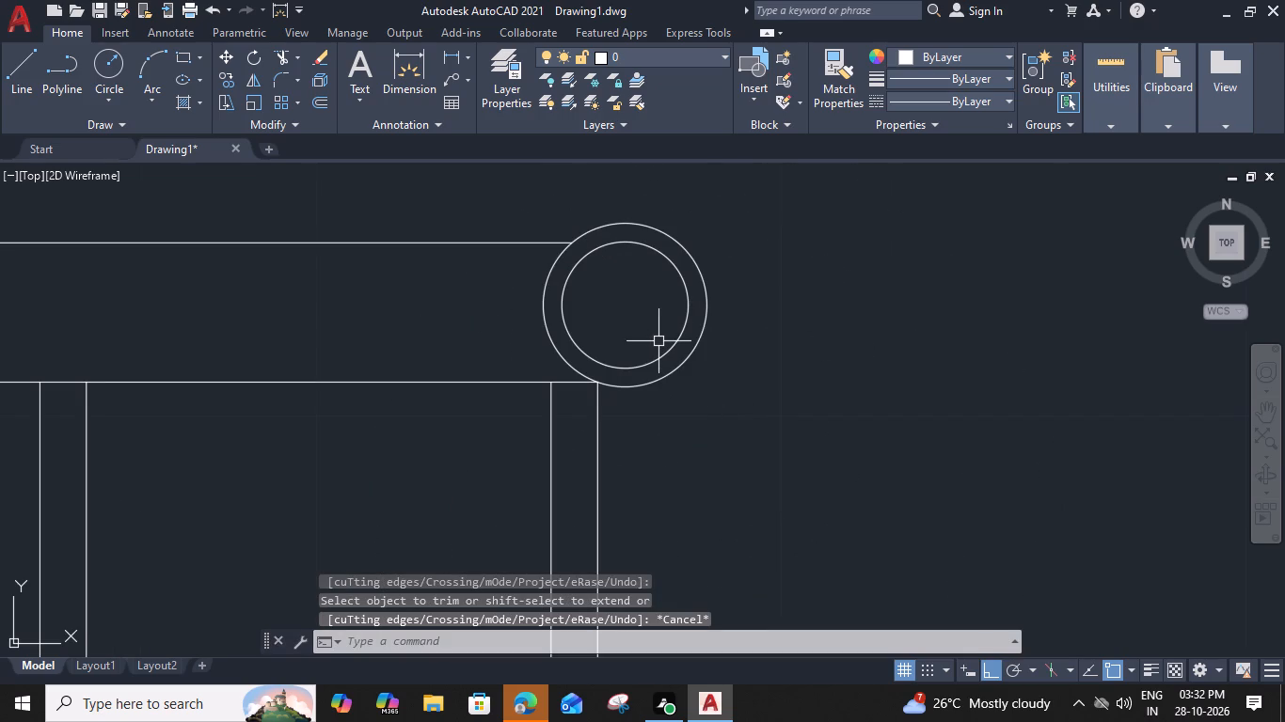
Insert the Toilet - Imperial block in the 7'-0"X5'-0" toilet between Bedroom-2 and the stairs.
scroll(659, 342, "down", 1)
scroll(703, 407, "down", 2)
middle_click_drag(763, 275, 774, 360)
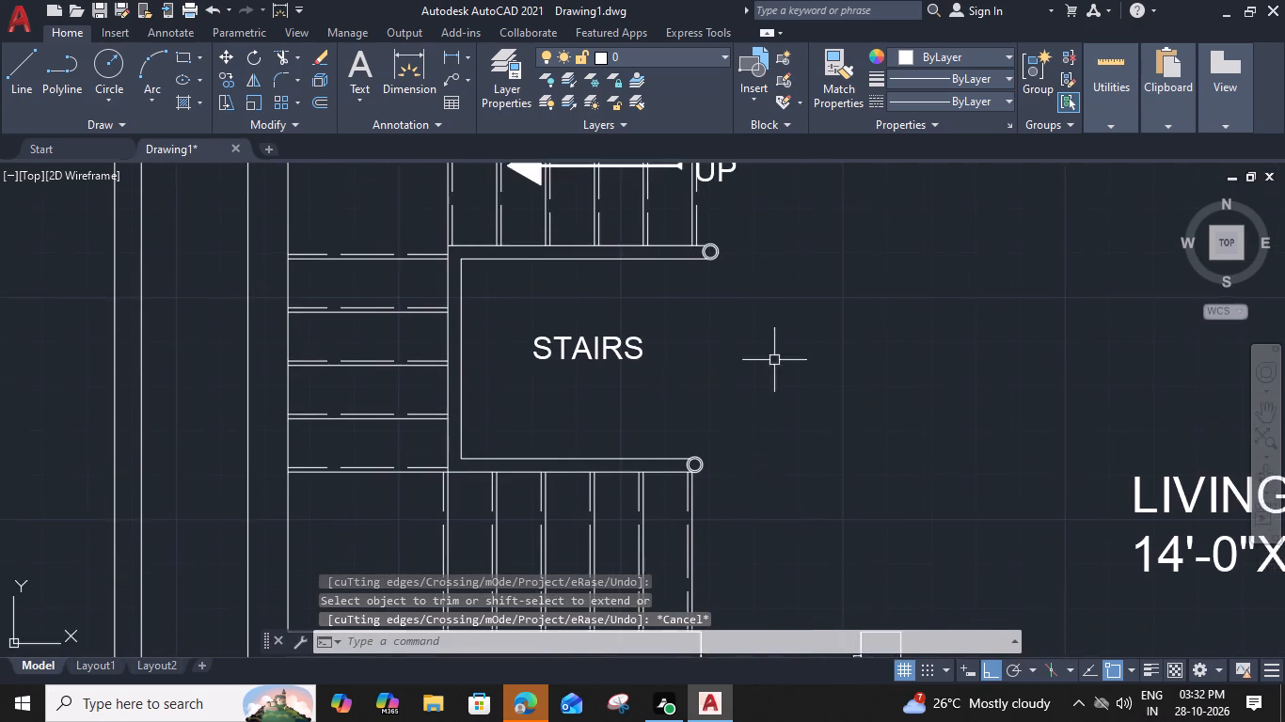
scroll(772, 343, "down", 2)
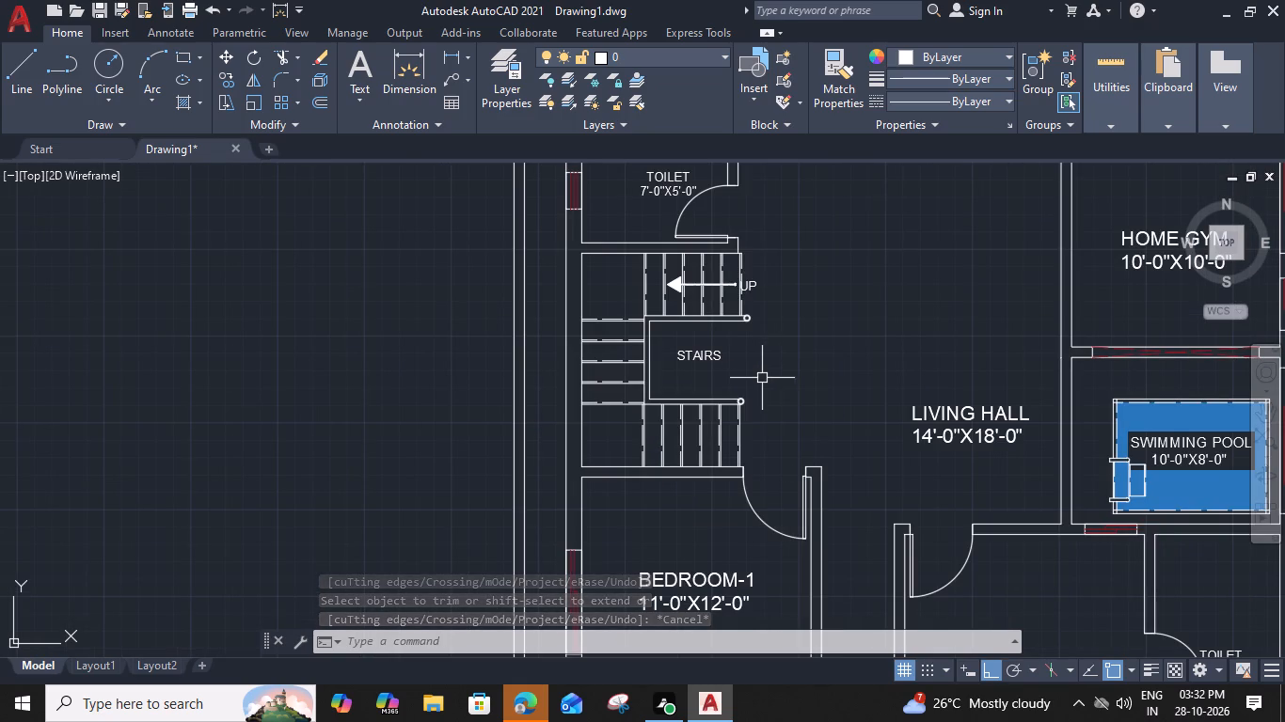
middle_click_drag(774, 379, 586, 378)
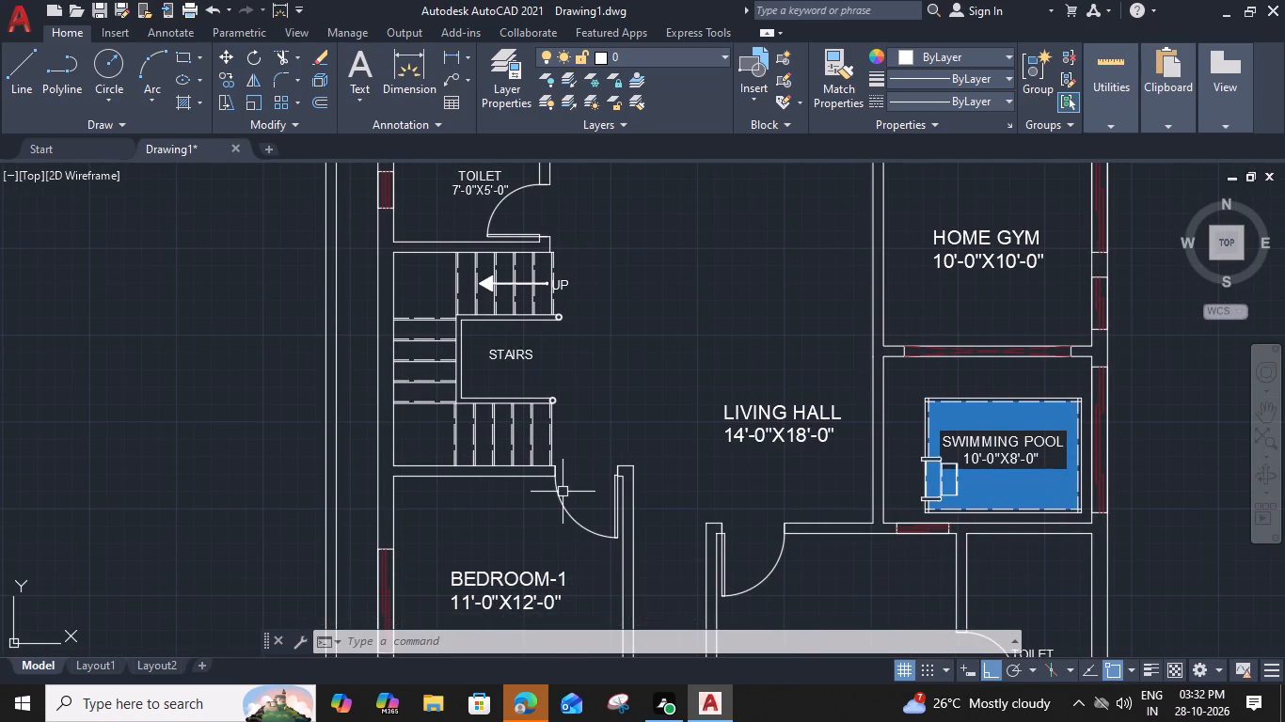
middle_click_drag(563, 490, 556, 586)
middle_click_drag(556, 406, 588, 489)
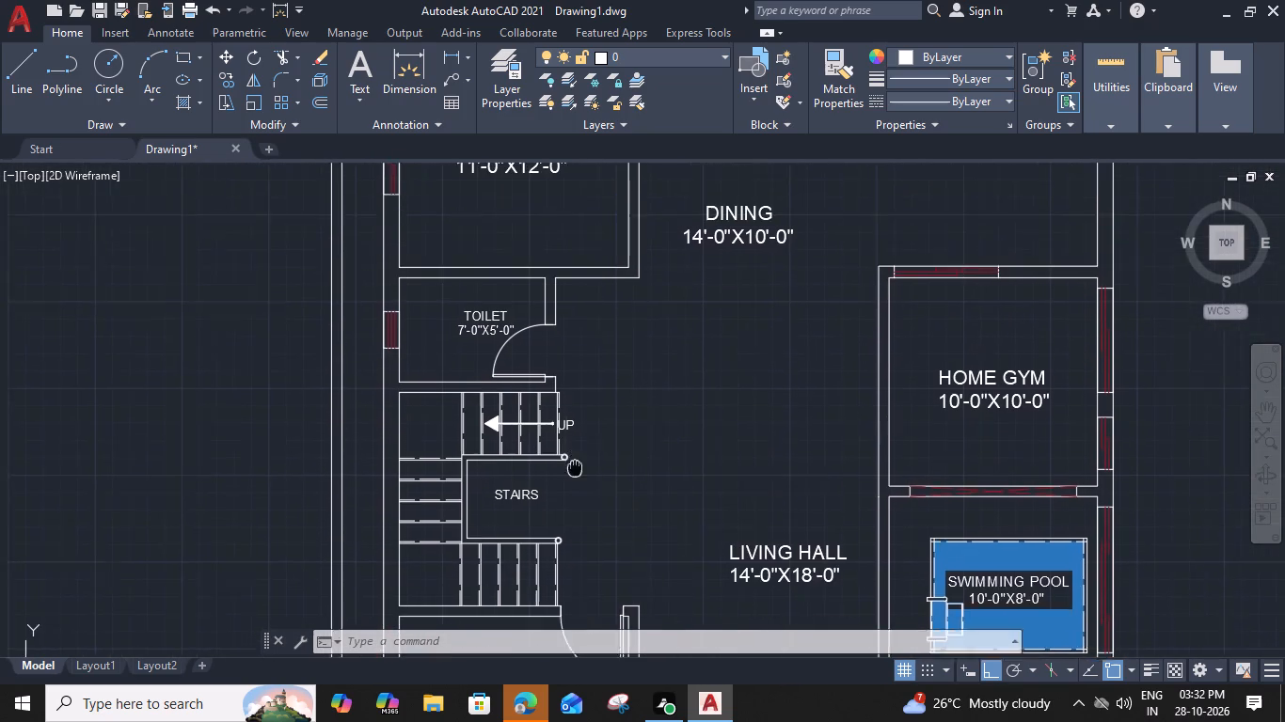
middle_click_drag(588, 489, 694, 510)
key("ctrl+3")
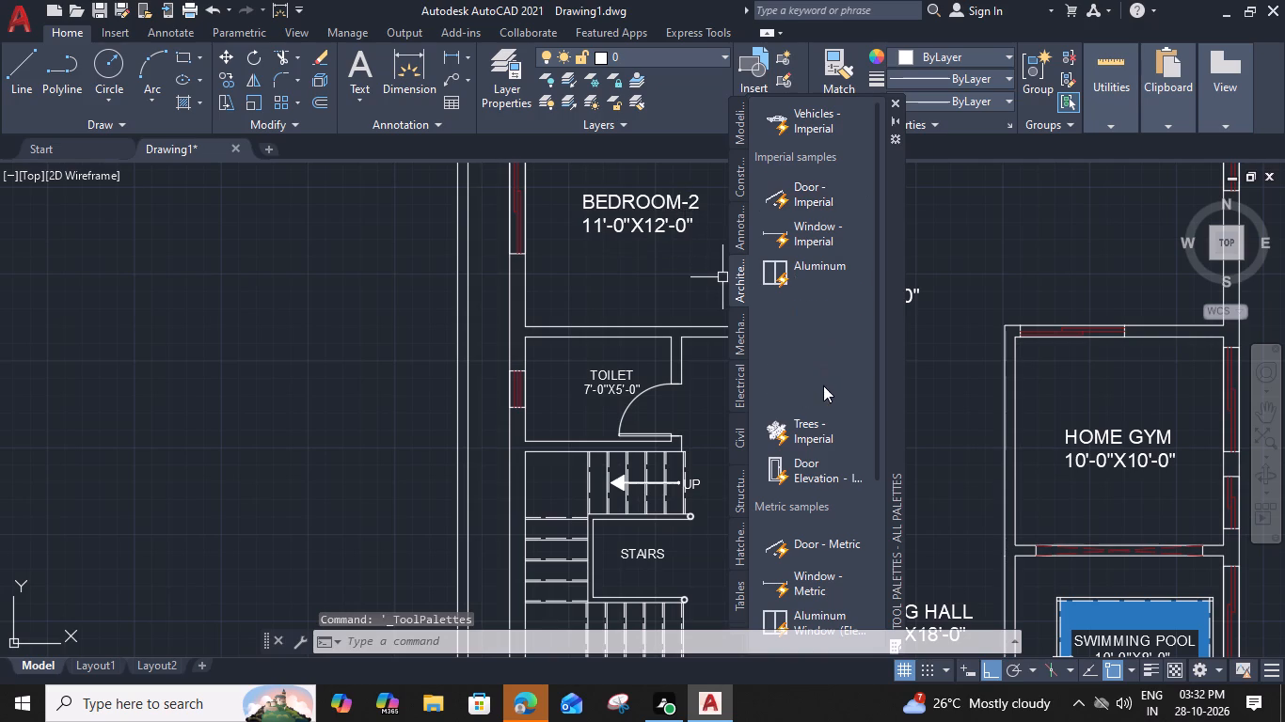
left_click(822, 385)
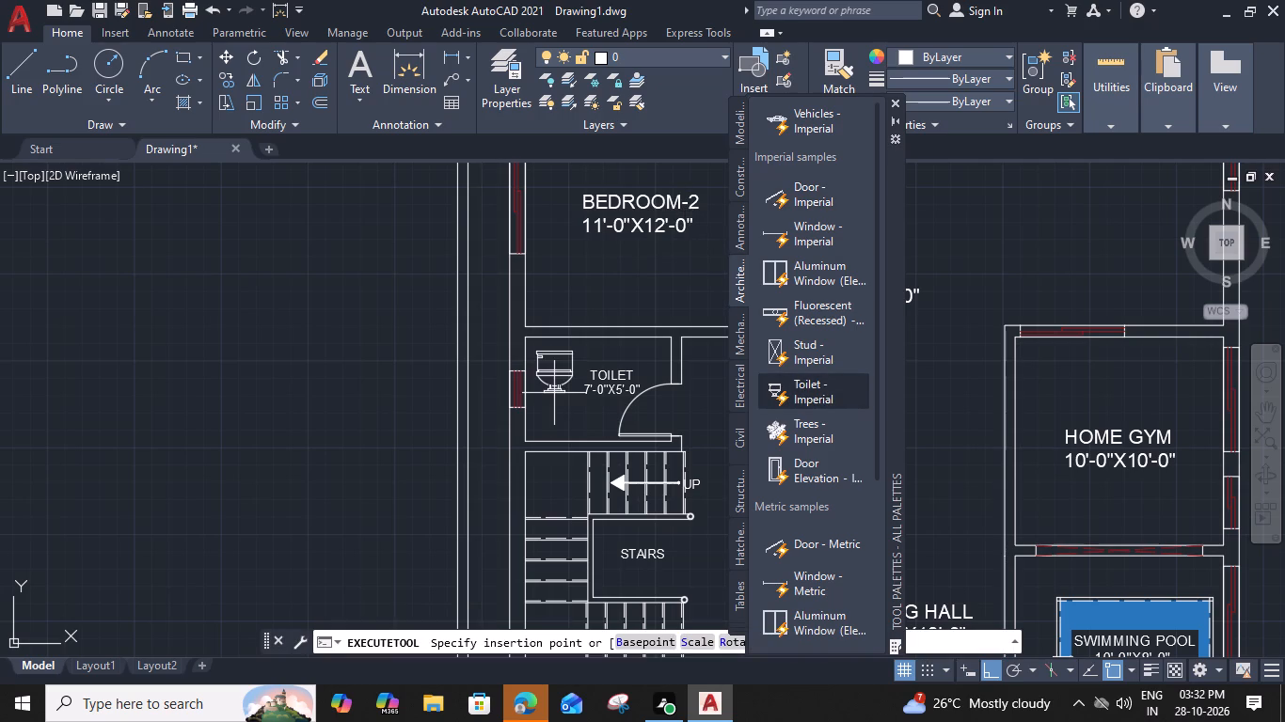
left_click(555, 398)
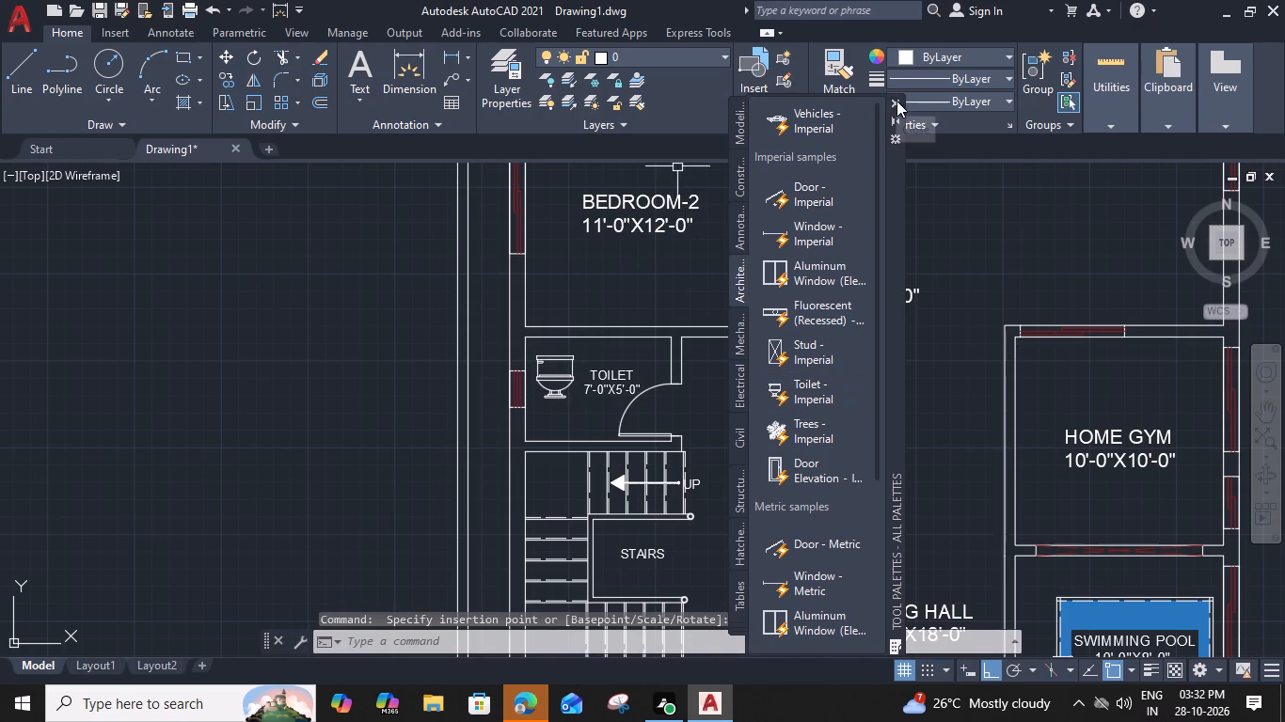
left_click(896, 102)
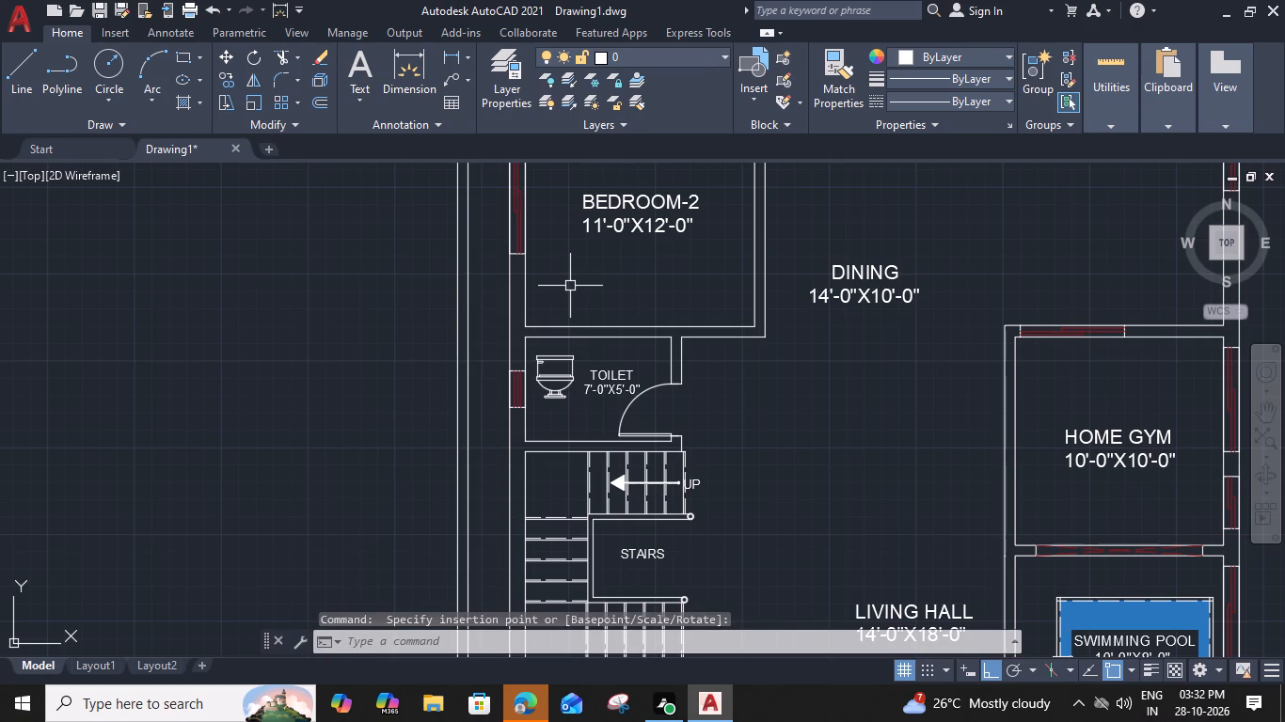
Change the inserted toilet block's view to Elongated (Plan).
left_click(554, 387)
left_click(528, 407)
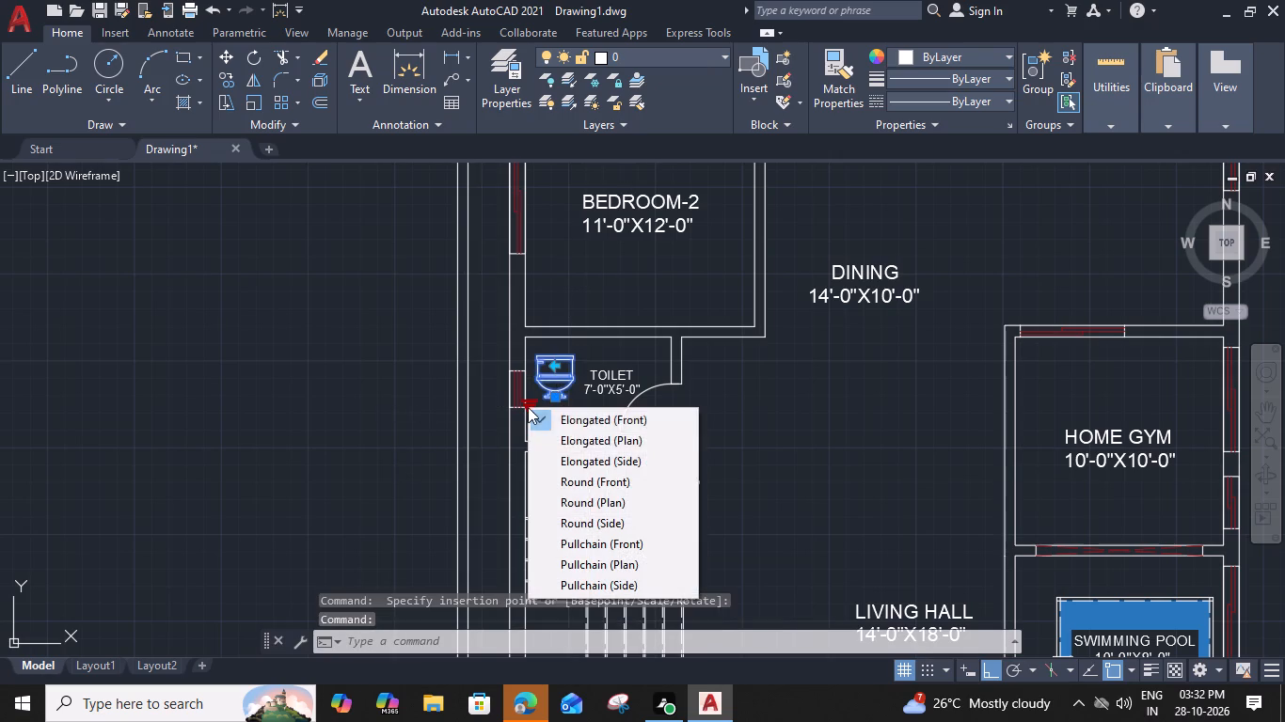
left_click(595, 434)
Move the toilet fixture north so the back of its tank sits against the room's north wall.
key("m")
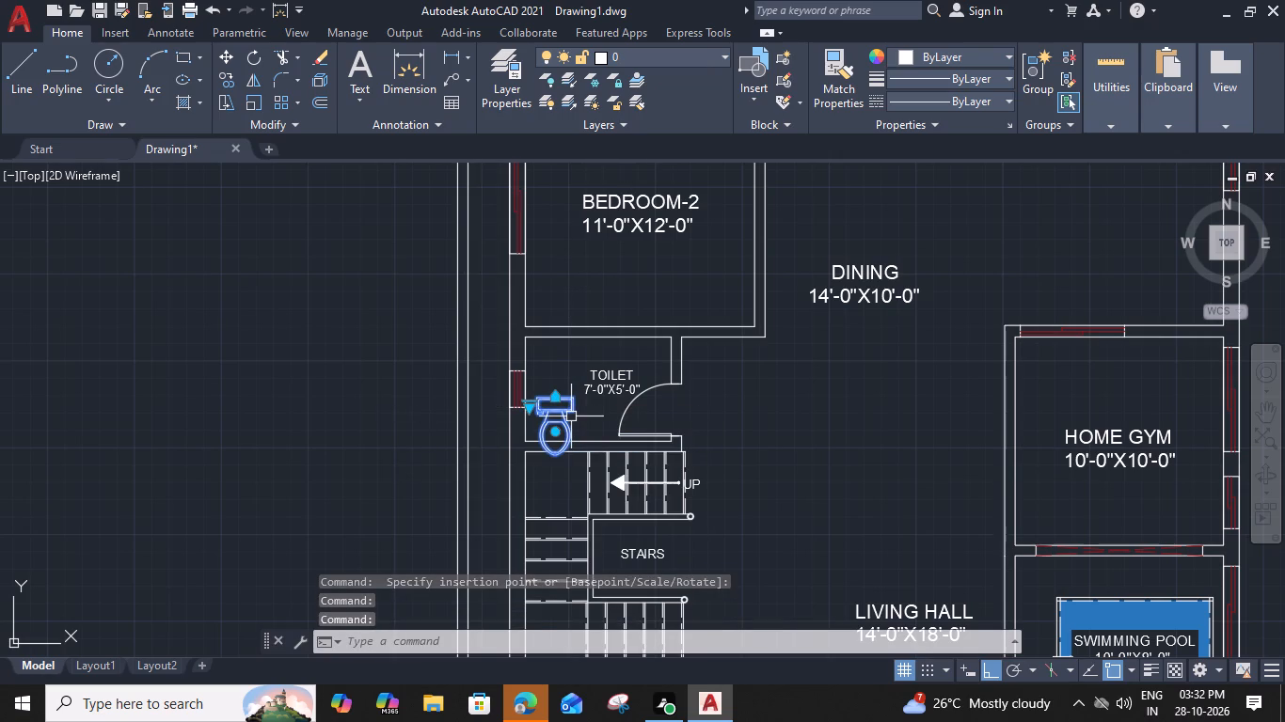
key("space")
scroll(525, 335, "up", 3)
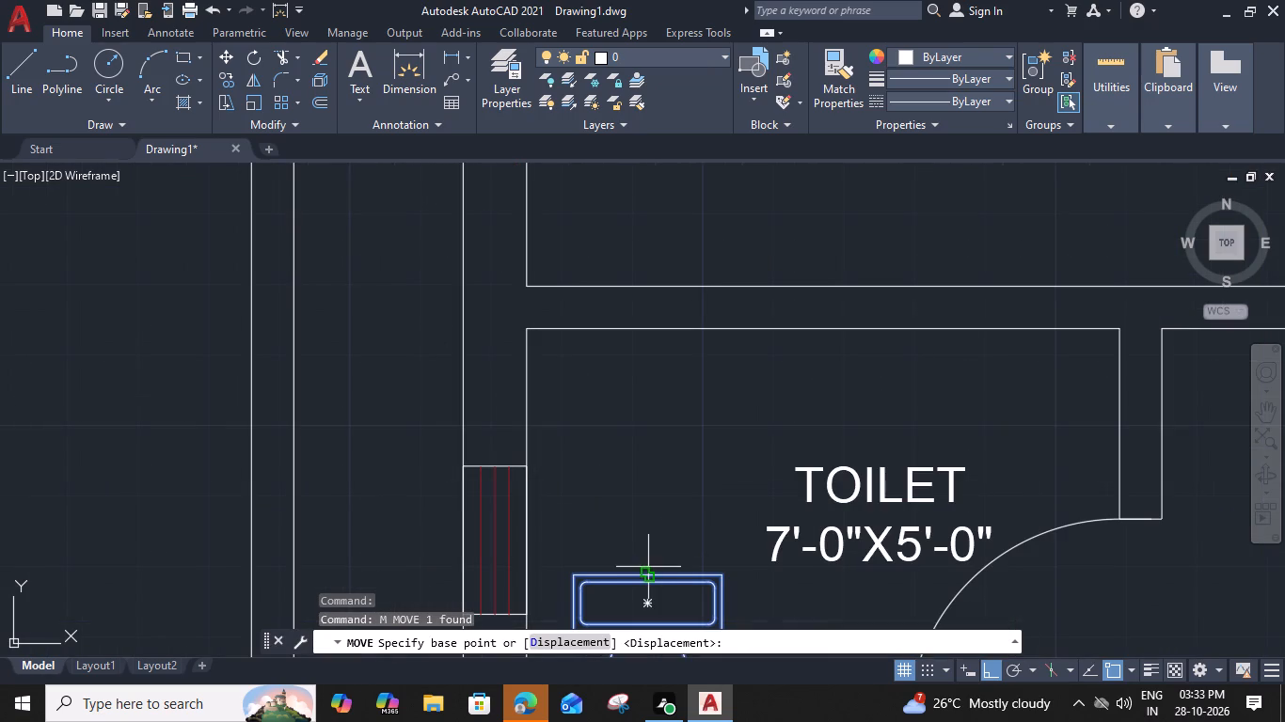
left_click(645, 574)
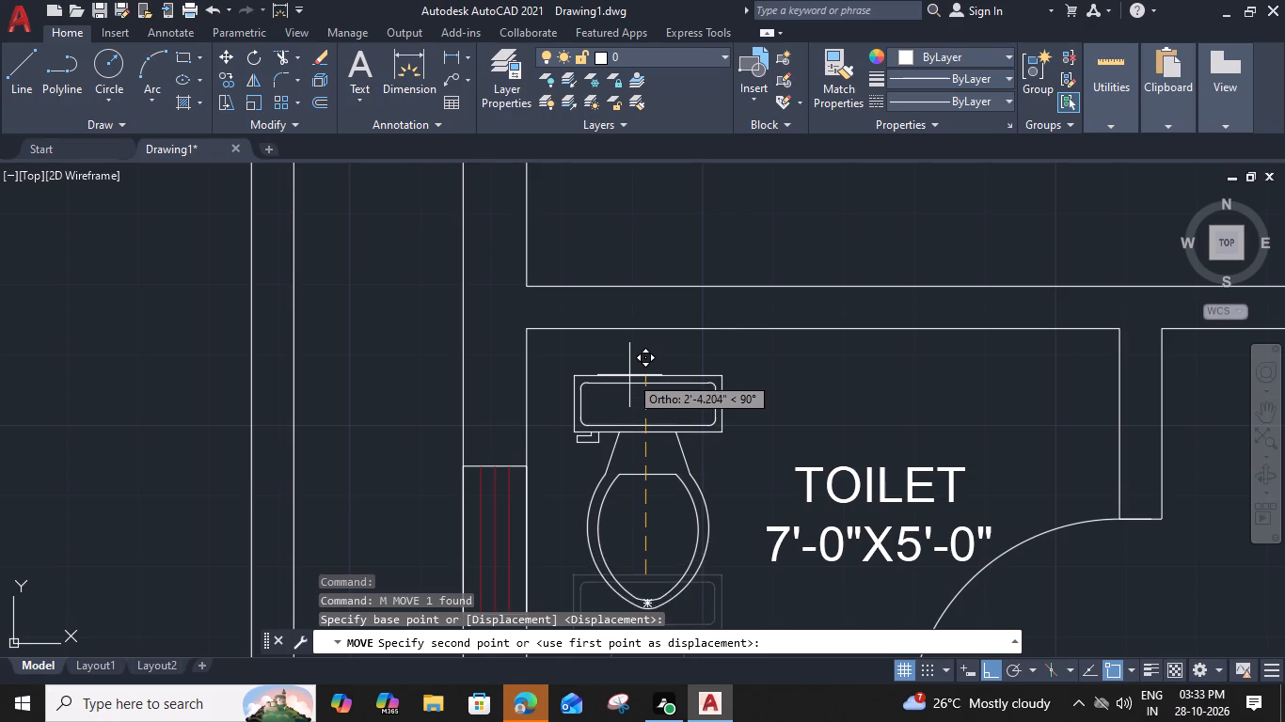
left_click(645, 328)
scroll(658, 401, "down", 2)
Copy the toilet fixture to the north wall of the toilet between Bedroom-3 and the Wet Kitchen.
left_click(674, 408)
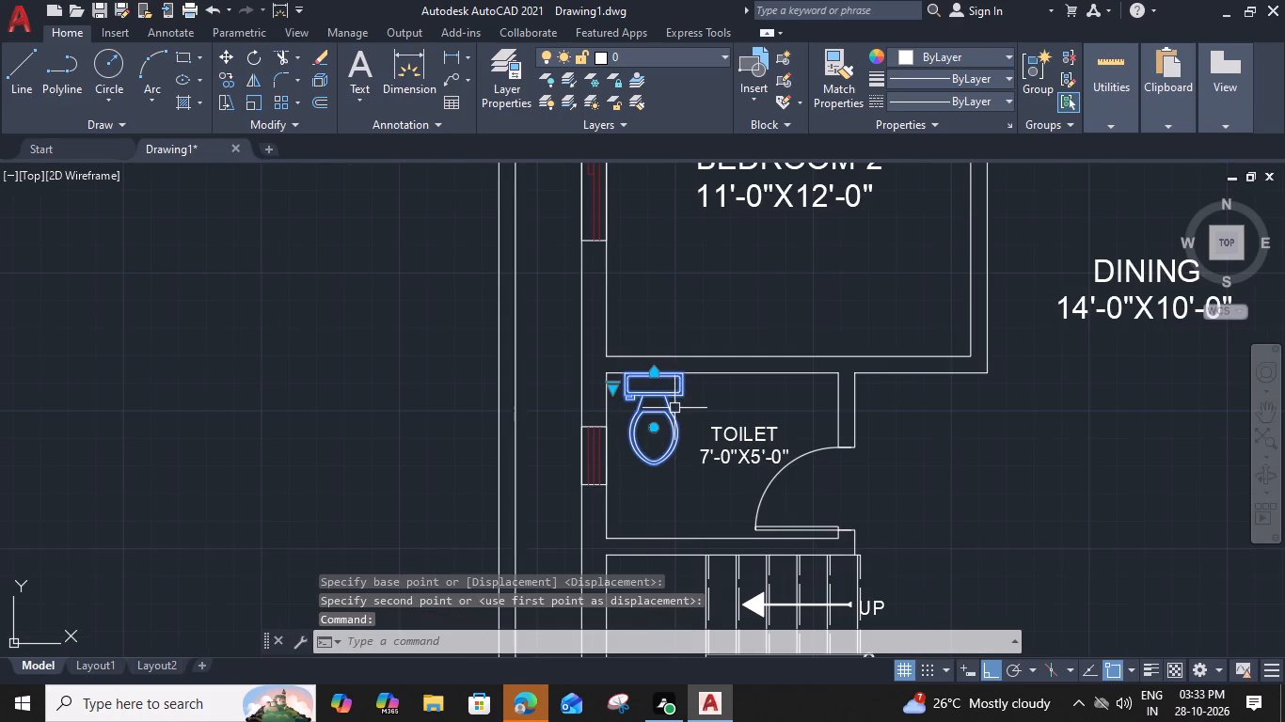
key("c")
key("o")
key("space")
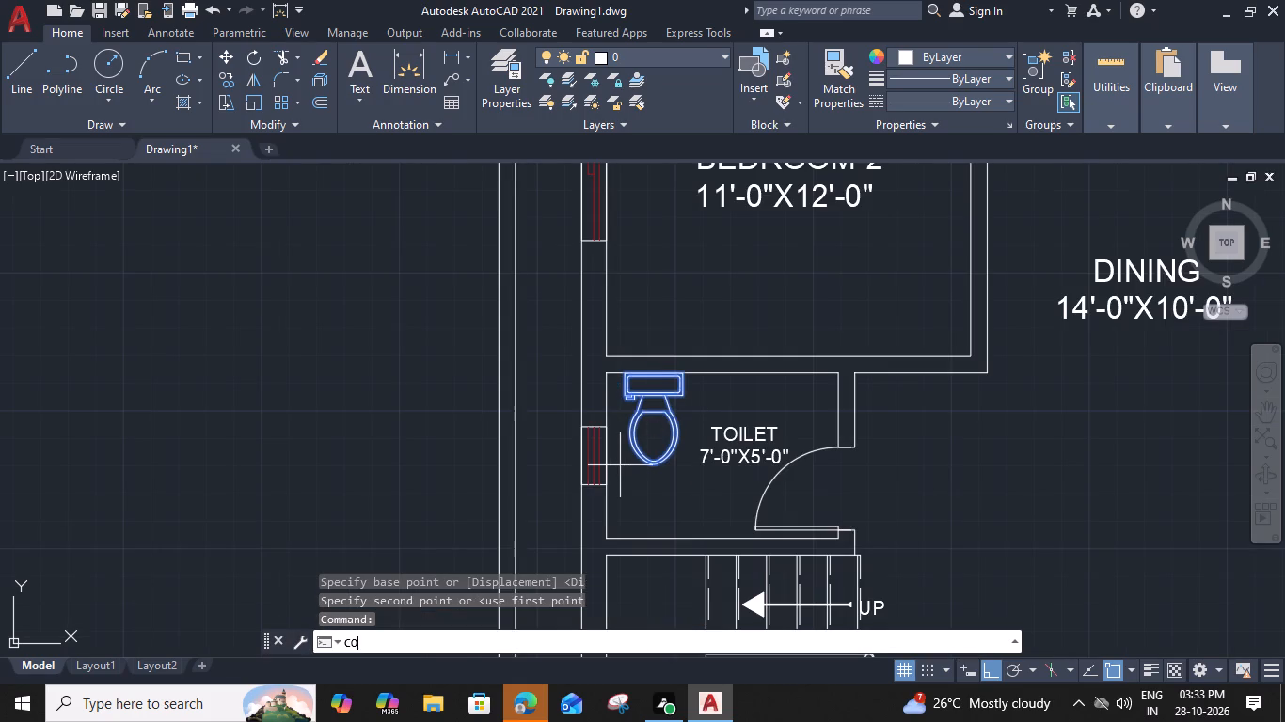
scroll(639, 321, "up", 3)
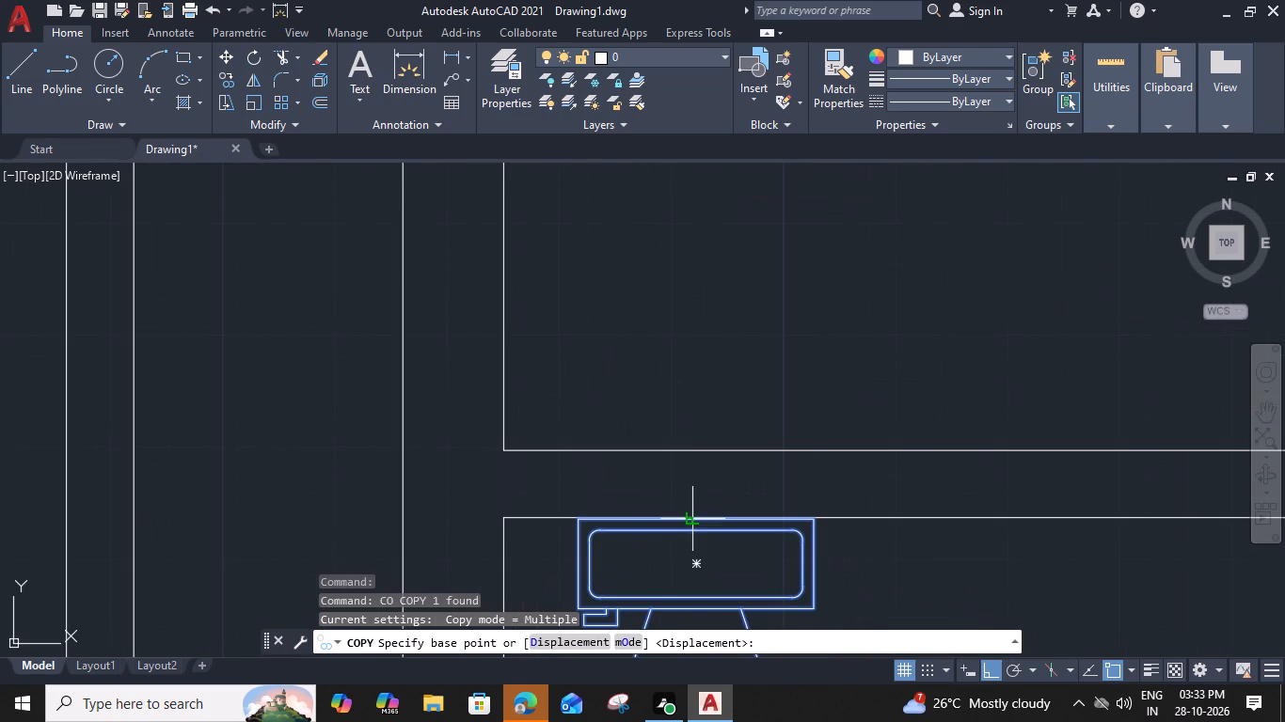
left_click(694, 513)
scroll(694, 502, "down", 4)
middle_click_drag(815, 371, 518, 721)
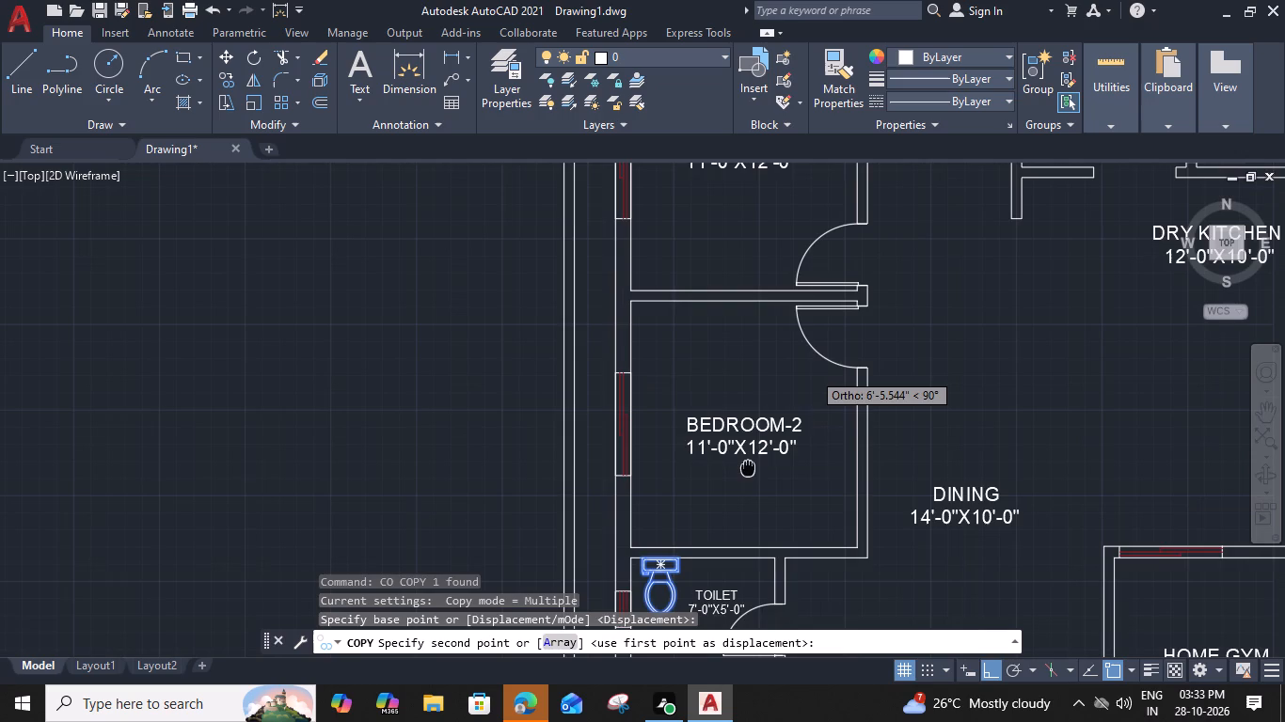
scroll(690, 386, "up", 1)
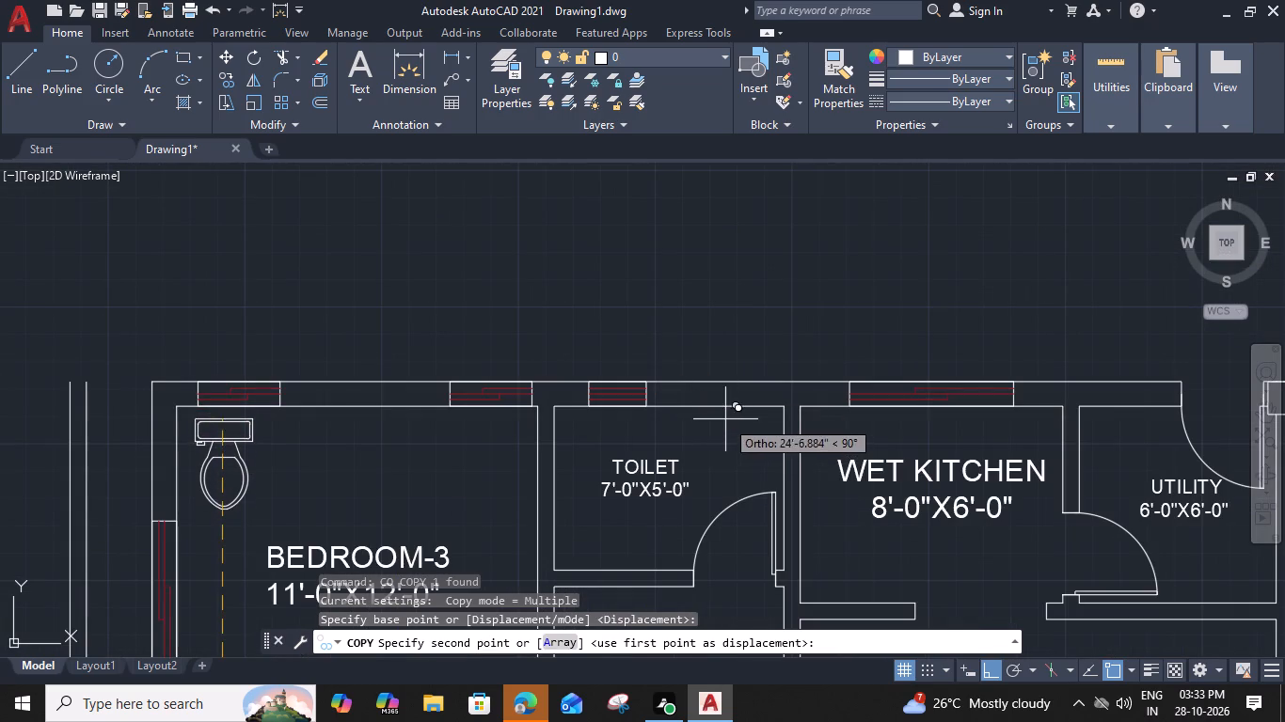
left_click(709, 407)
Place another copy of the toilet fixture against the north wall of the M.Bedroom's 6'-0"X8'-0" toilet.
scroll(709, 407, "down", 2)
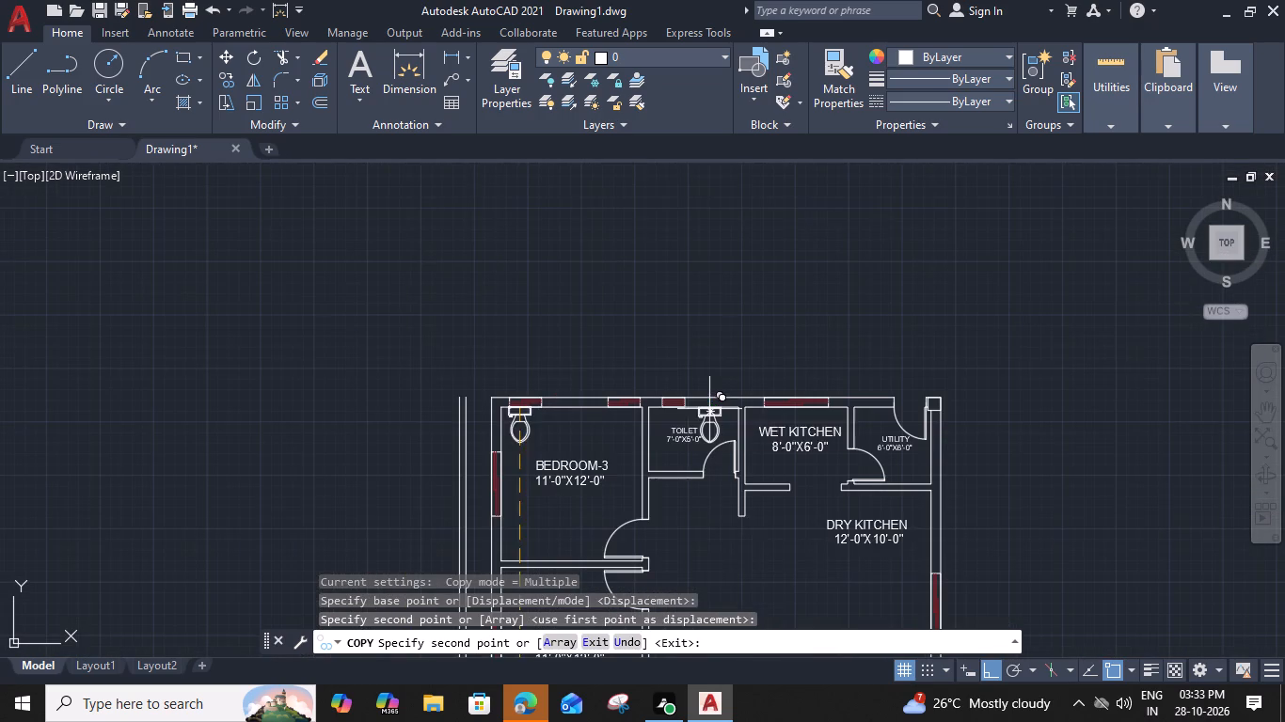
middle_click_drag(722, 532, 697, 261)
middle_click_drag(735, 495, 642, 212)
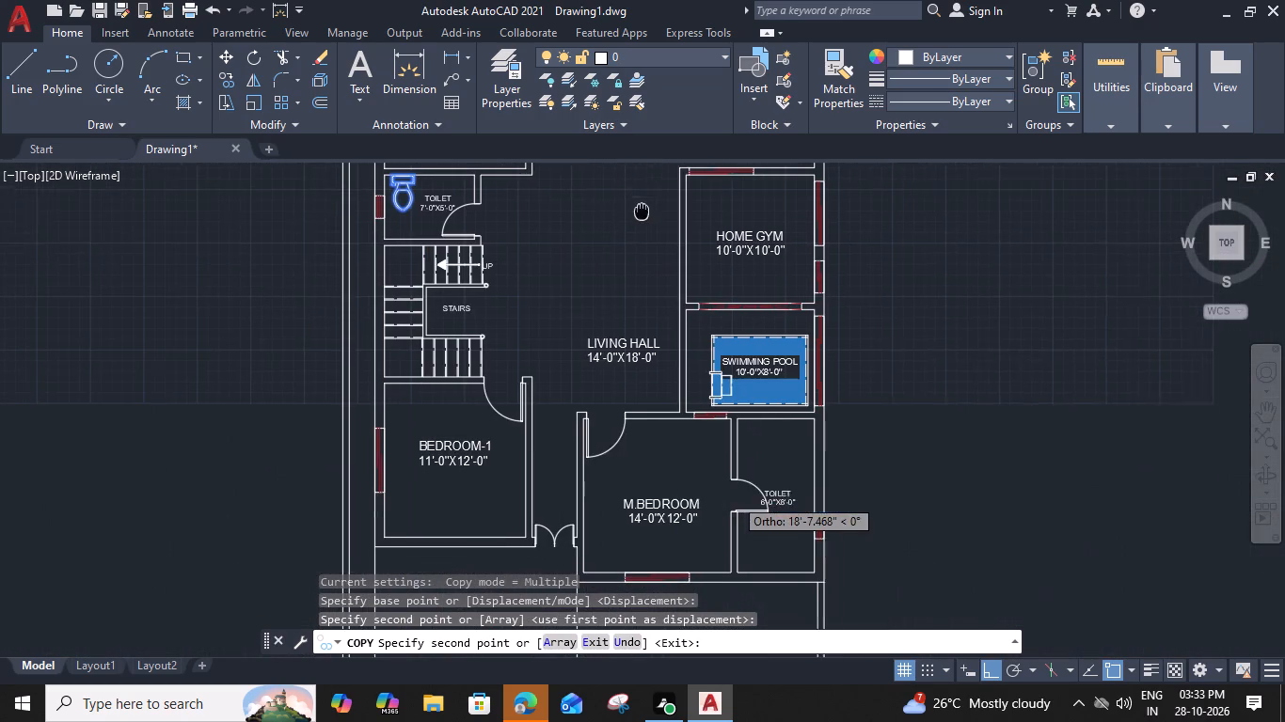
scroll(777, 487, "up", 2)
left_click(797, 309)
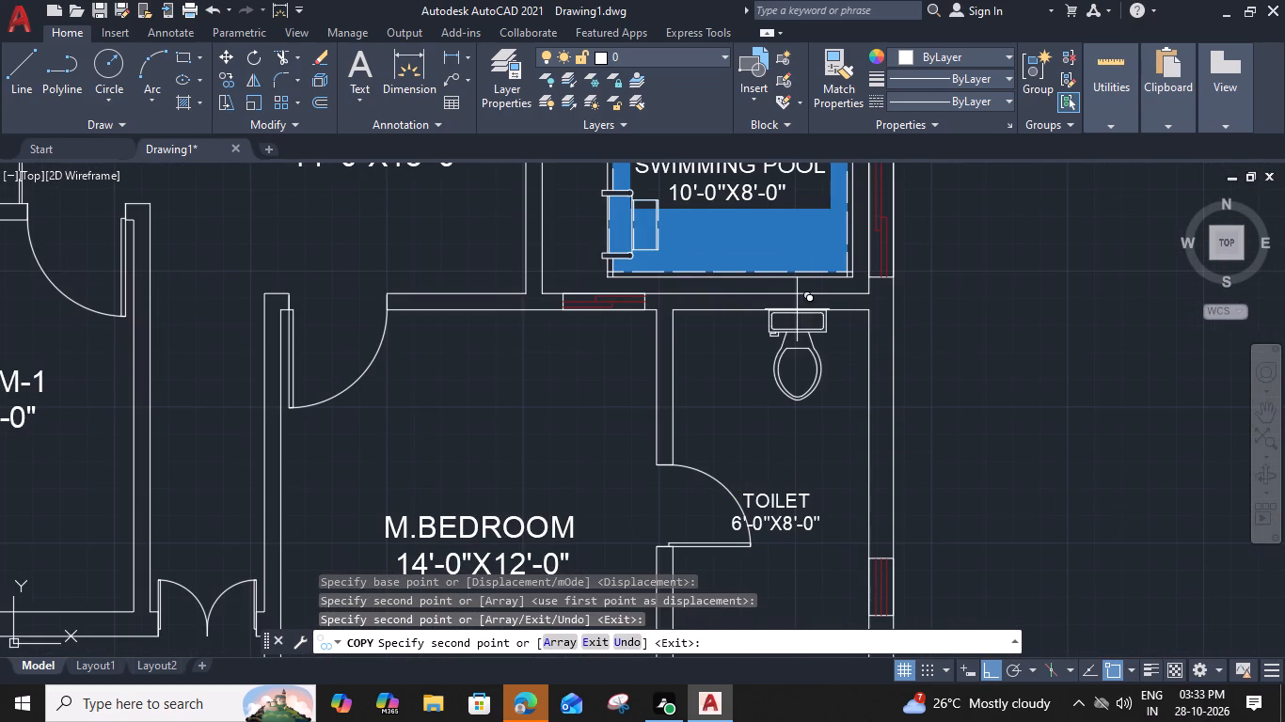
key("Escape")
Rotate the M.Bedroom toilet fixture 270° about its tank's upper east corner so the tank faces east.
left_click_drag(828, 367, 801, 401)
left_click(762, 424)
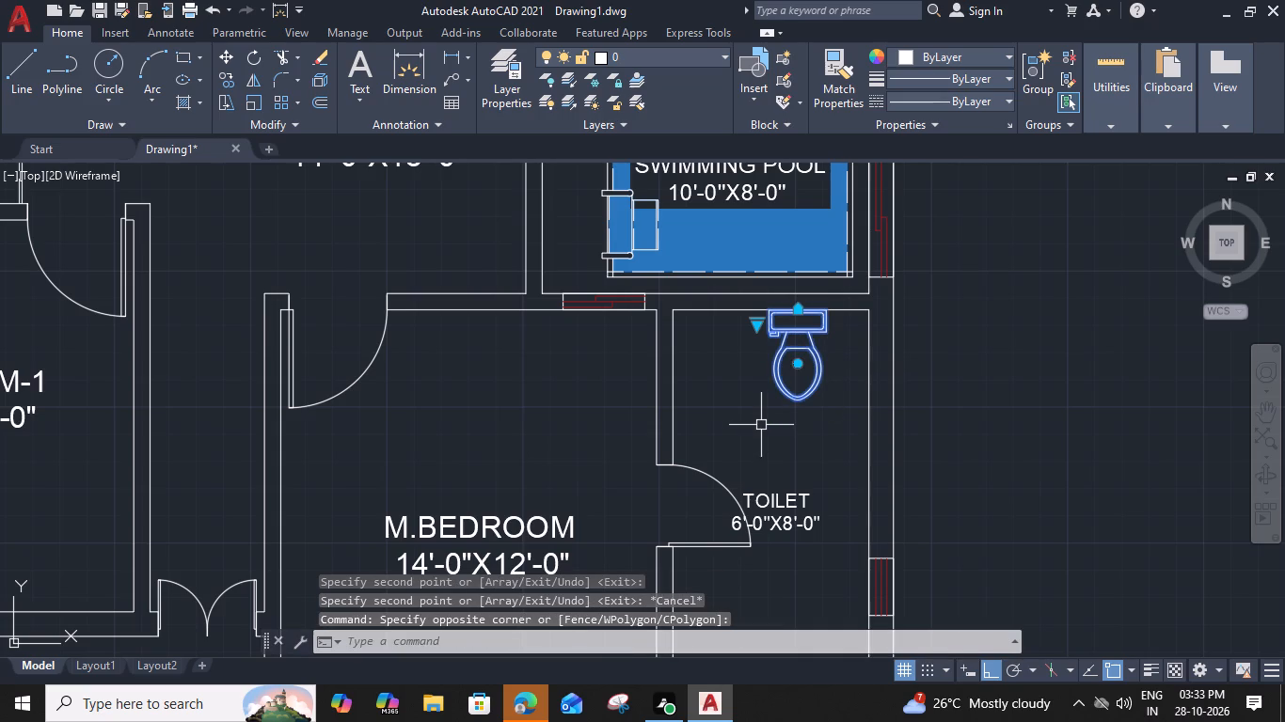
type("RO")
key("space")
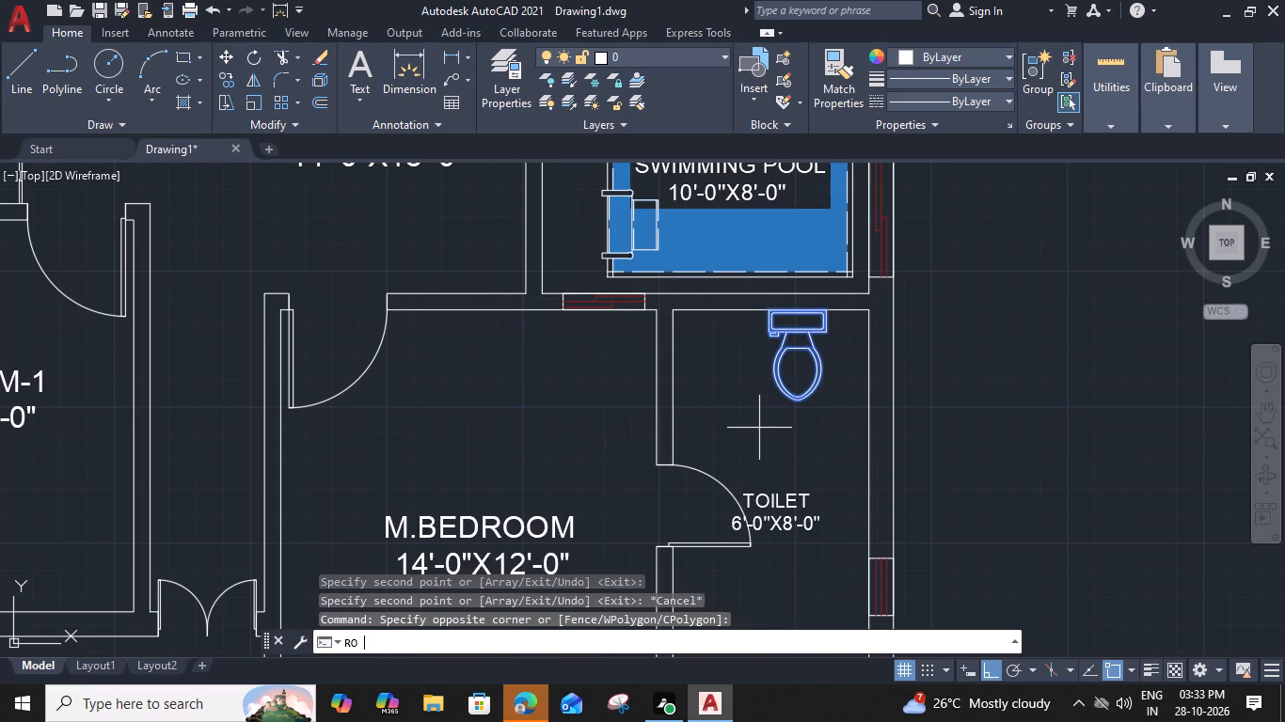
scroll(833, 320, "up", 2)
left_click(817, 294)
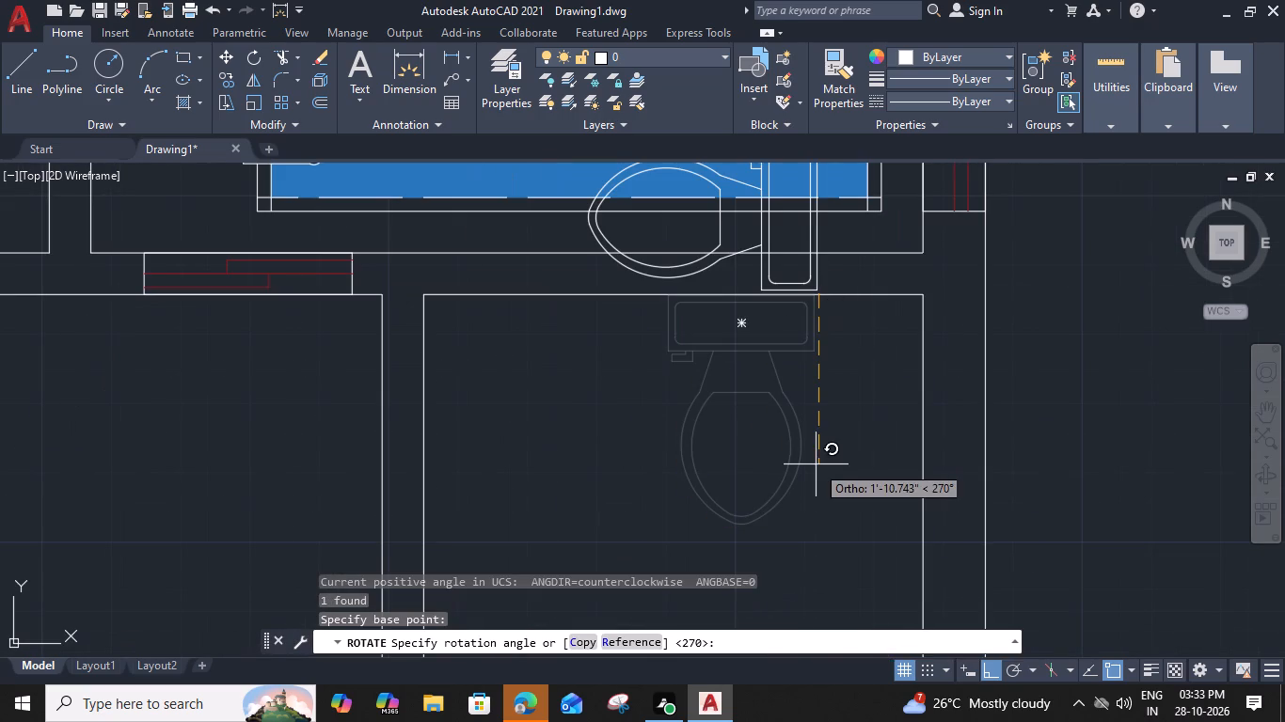
left_click(818, 357)
left_click(815, 266)
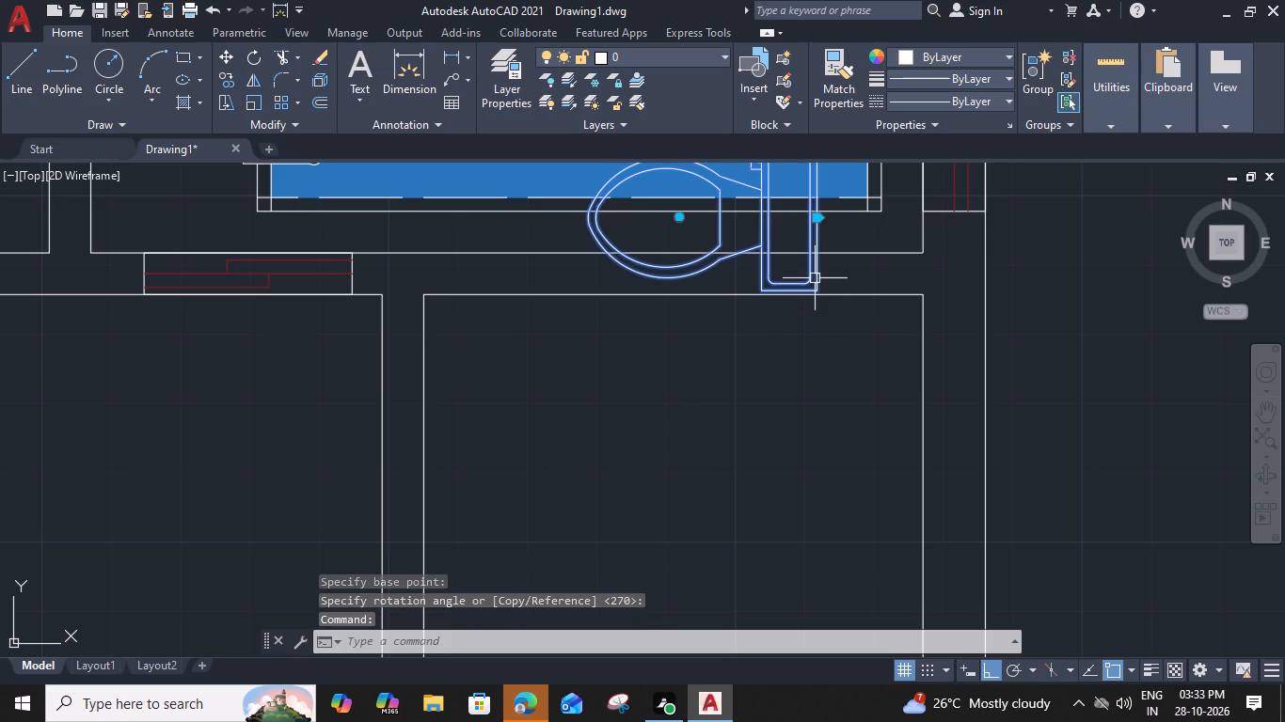
Move the rotated toilet fixture south-east so its tank sits against the east wall of the M.Bedroom toilet.
key("m")
key("space")
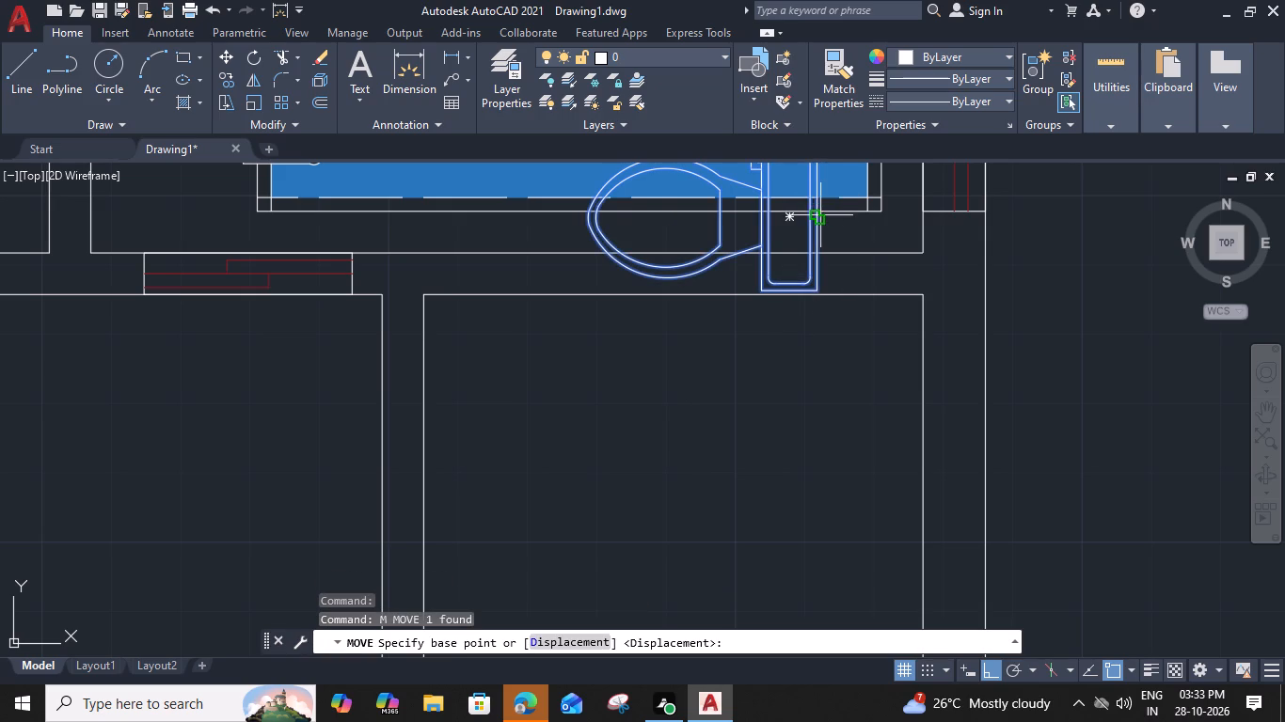
left_click_drag(818, 215, 818, 229)
scroll(817, 341, "down", 2)
middle_click_drag(813, 449, 784, 185)
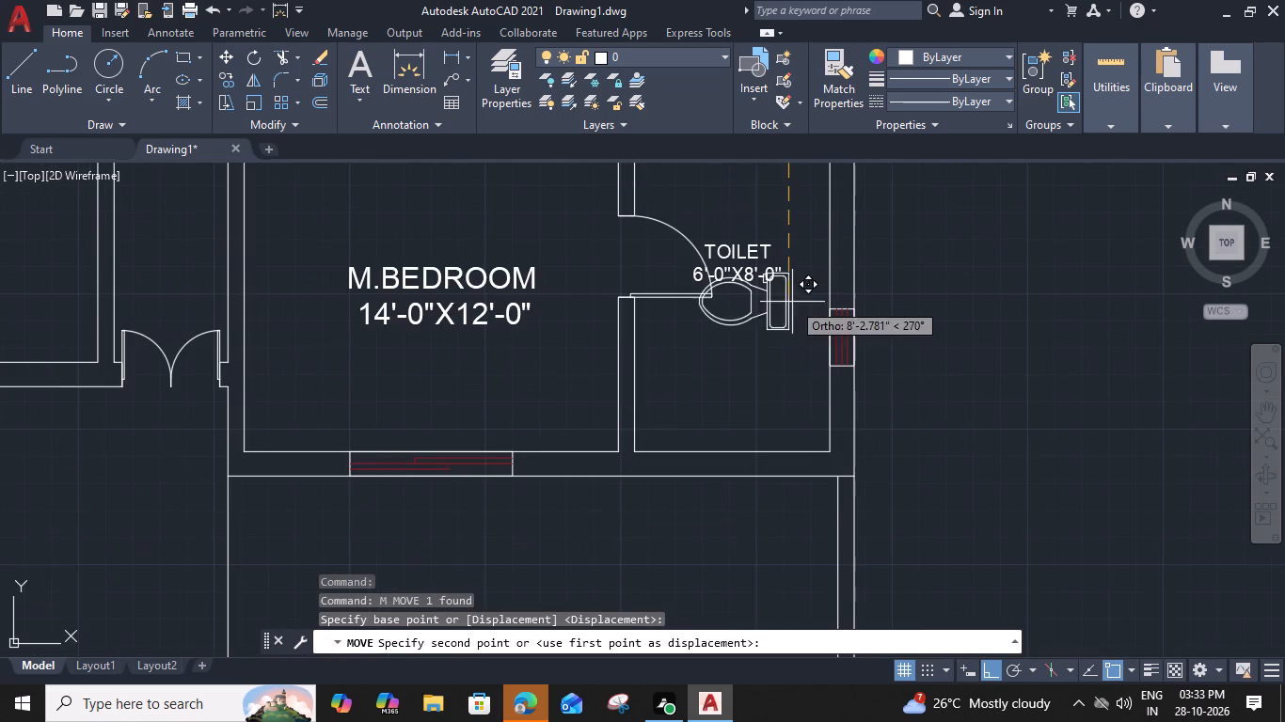
left_click(825, 344)
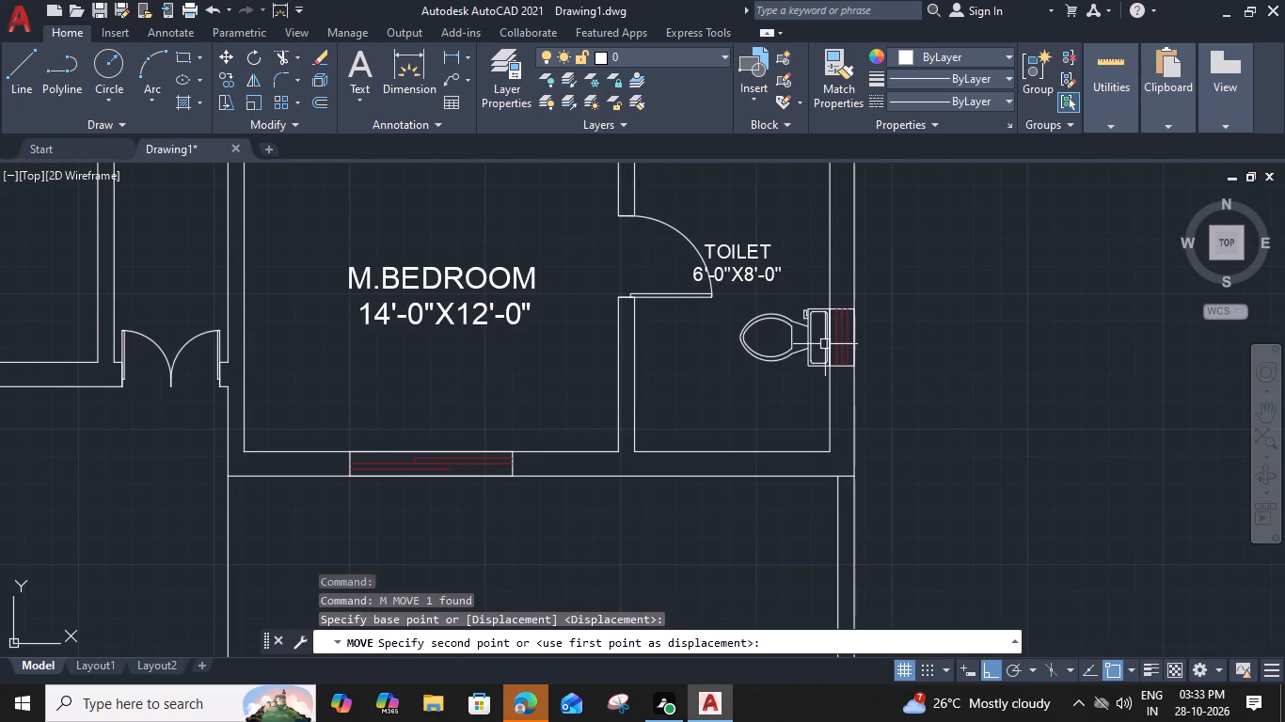
key("Escape")
Move the toilet's east-wall window north along the wall, clear of the toilet fixture.
middle_click_drag(808, 332, 760, 414)
left_click(795, 390)
key("m")
key("space")
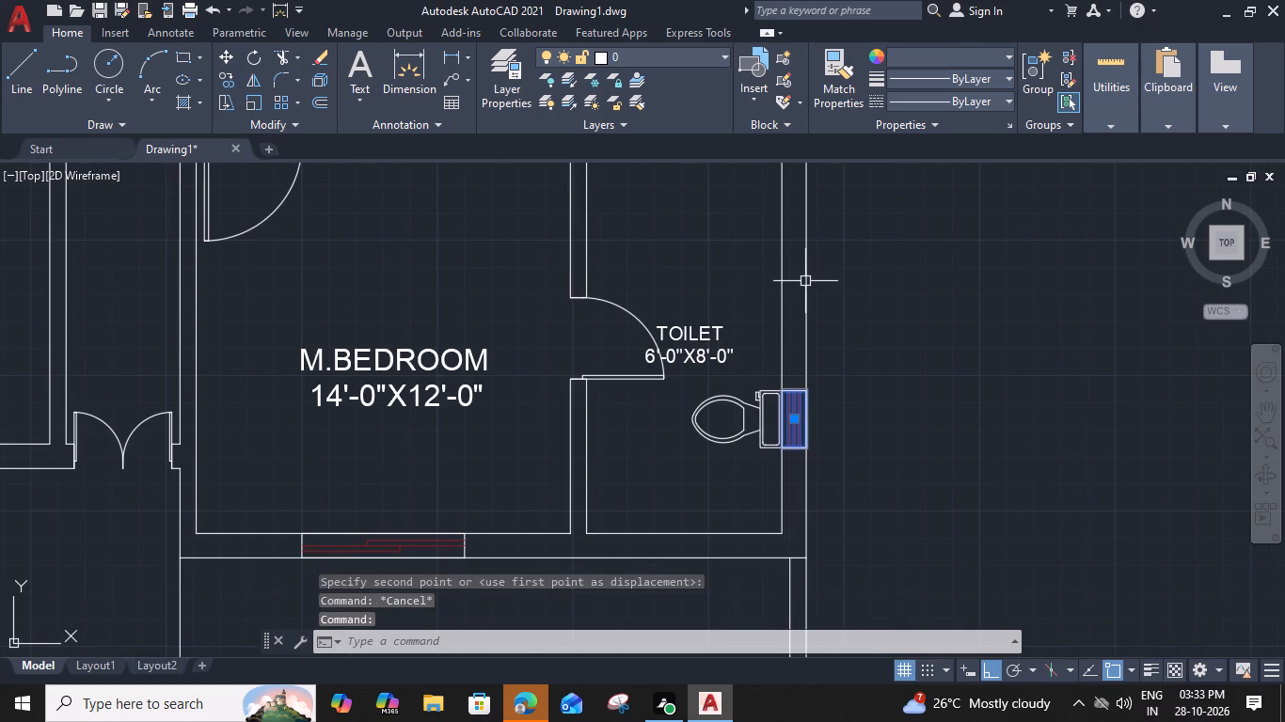
left_click(810, 390)
middle_click_drag(809, 269, 797, 405)
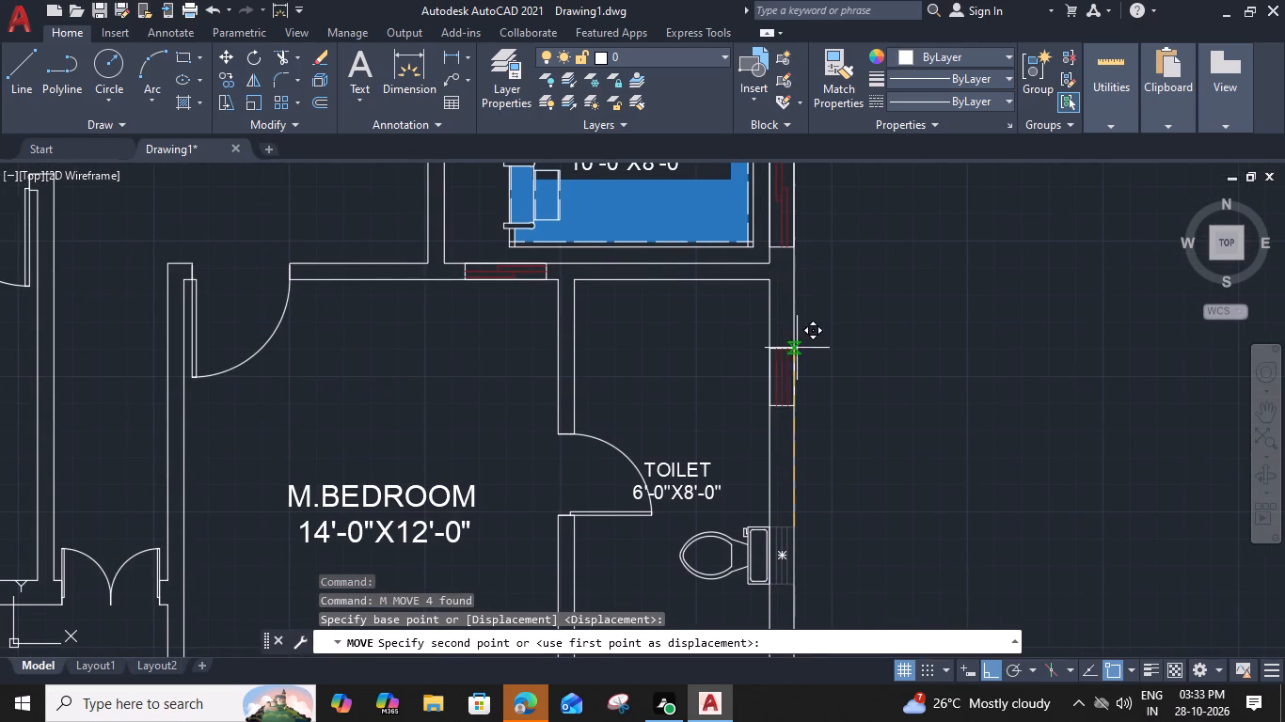
left_click(796, 317)
Move the M.Bedroom toilet's room label about 1'-1" east, clear of the door swing.
middle_click_drag(769, 424, 797, 403)
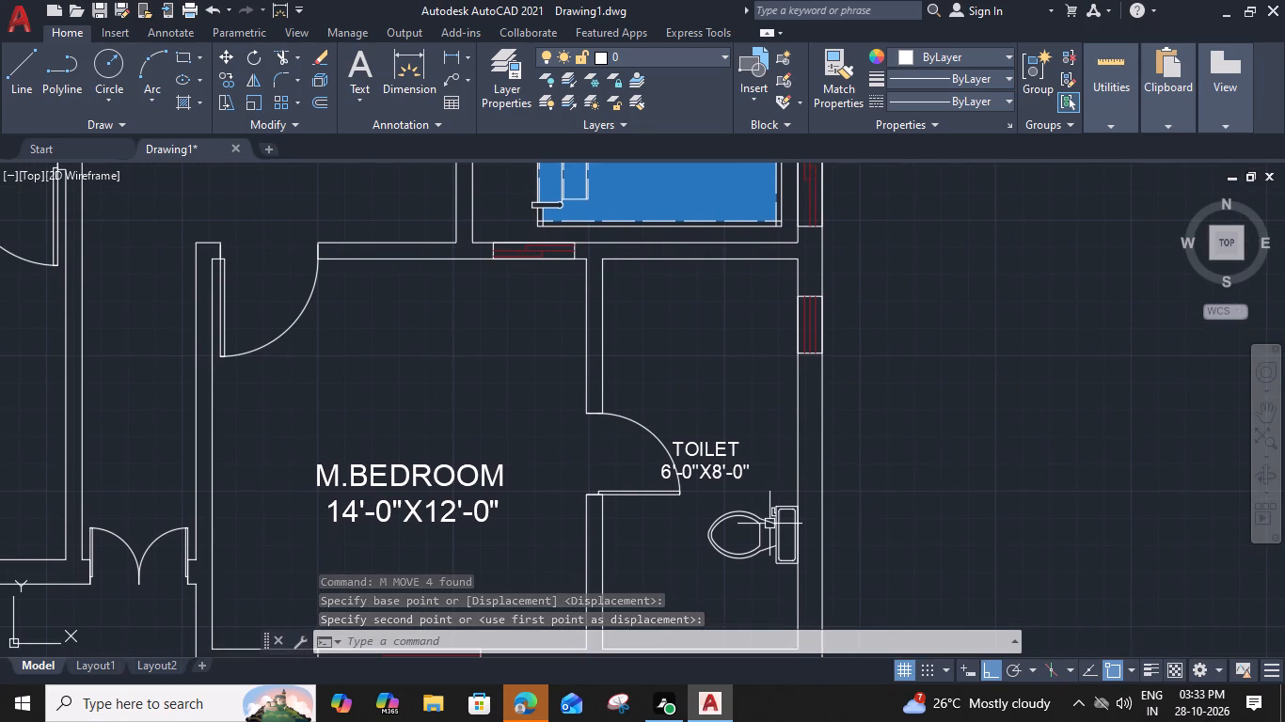
middle_click_drag(769, 524, 874, 403)
scroll(845, 407, "down", 2)
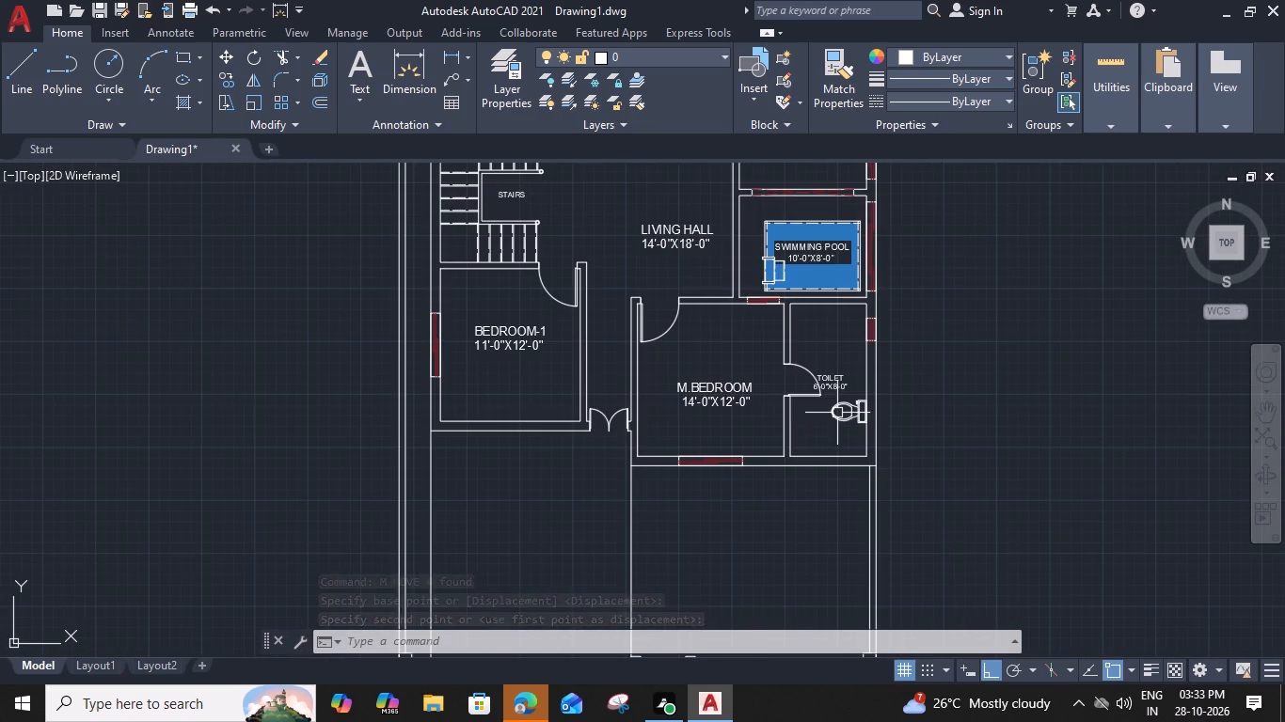
scroll(862, 375, "up", 2)
left_click(801, 400)
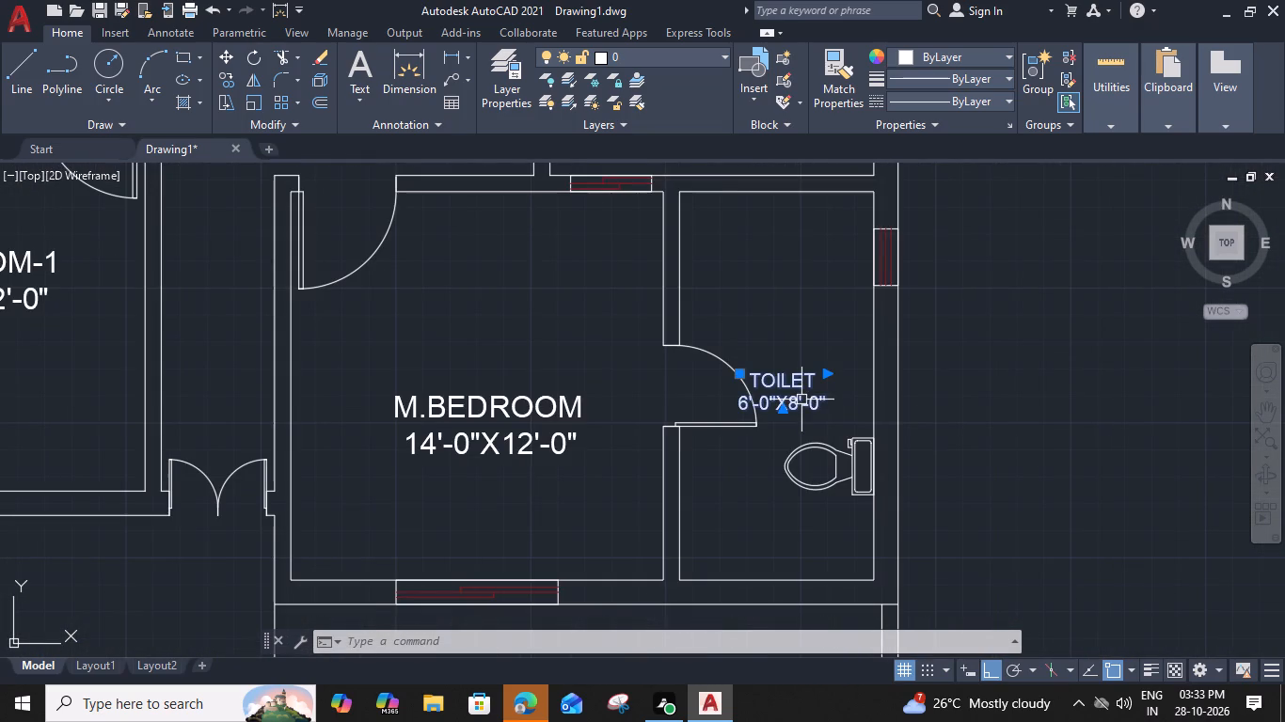
type("M")
key("space")
left_click(831, 414)
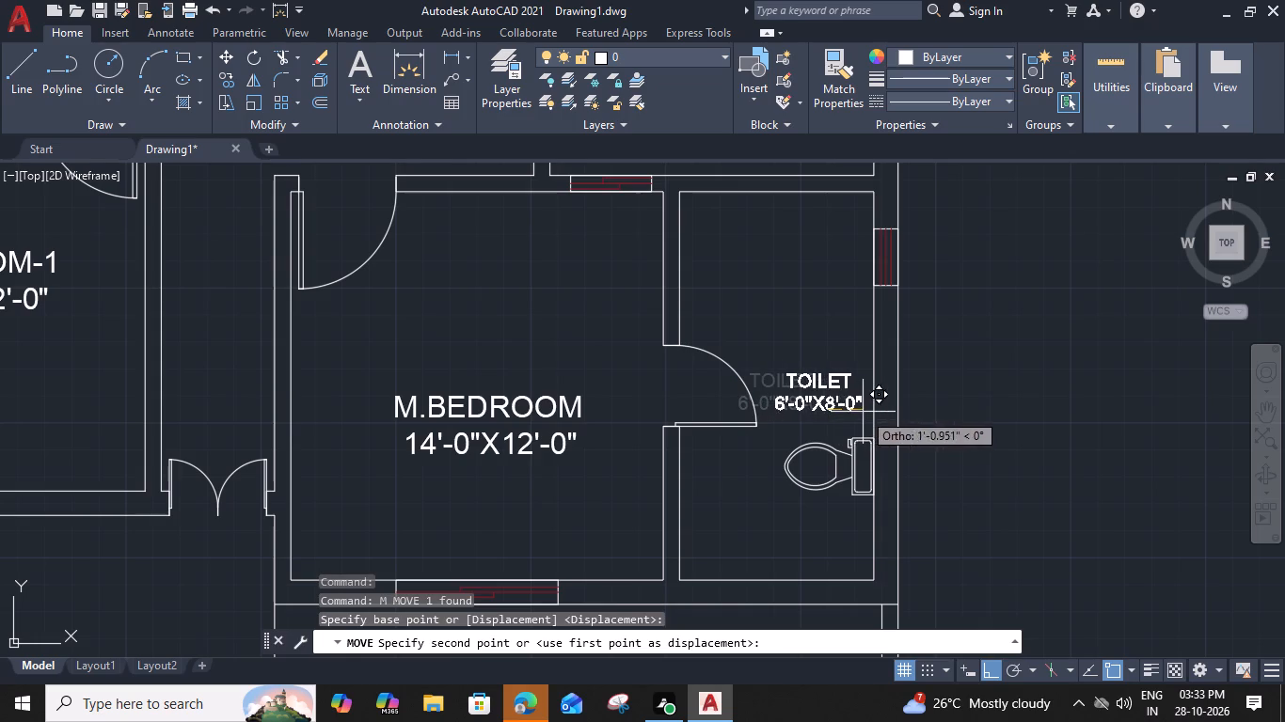
left_click(863, 412)
Offset the M.Bedroom toilet's north wall line 2' south into the room.
middle_click_drag(785, 337, 784, 376)
left_click(781, 226)
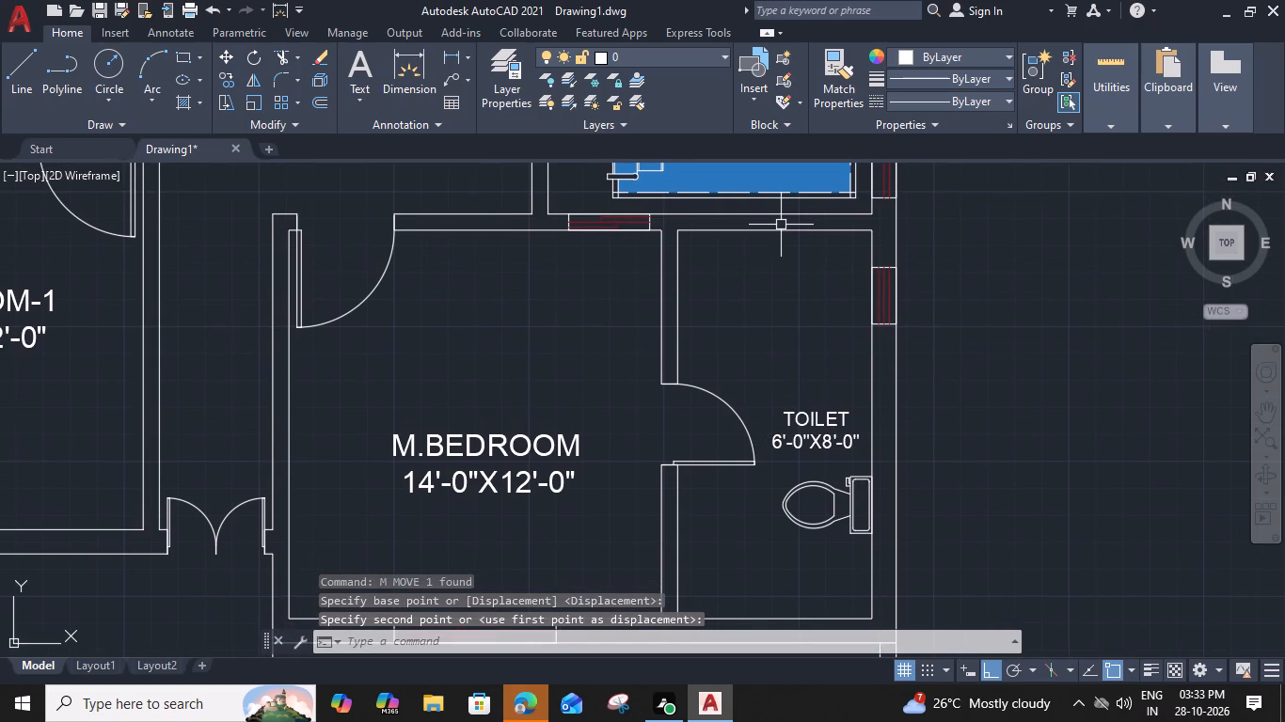
type("O")
key("space")
type("2'")
key("space")
left_click(748, 313)
key("Escape")
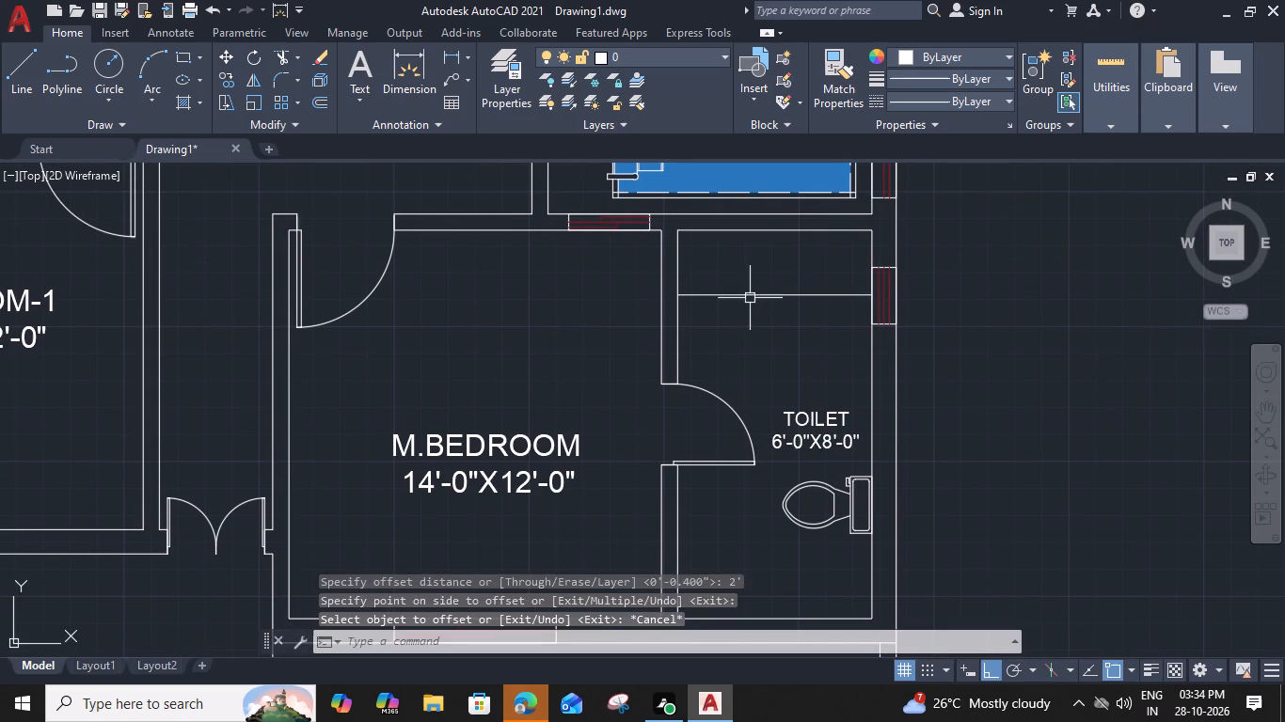
Offset the new line across the toilet 2" south to form a thin partition.
left_click(751, 297)
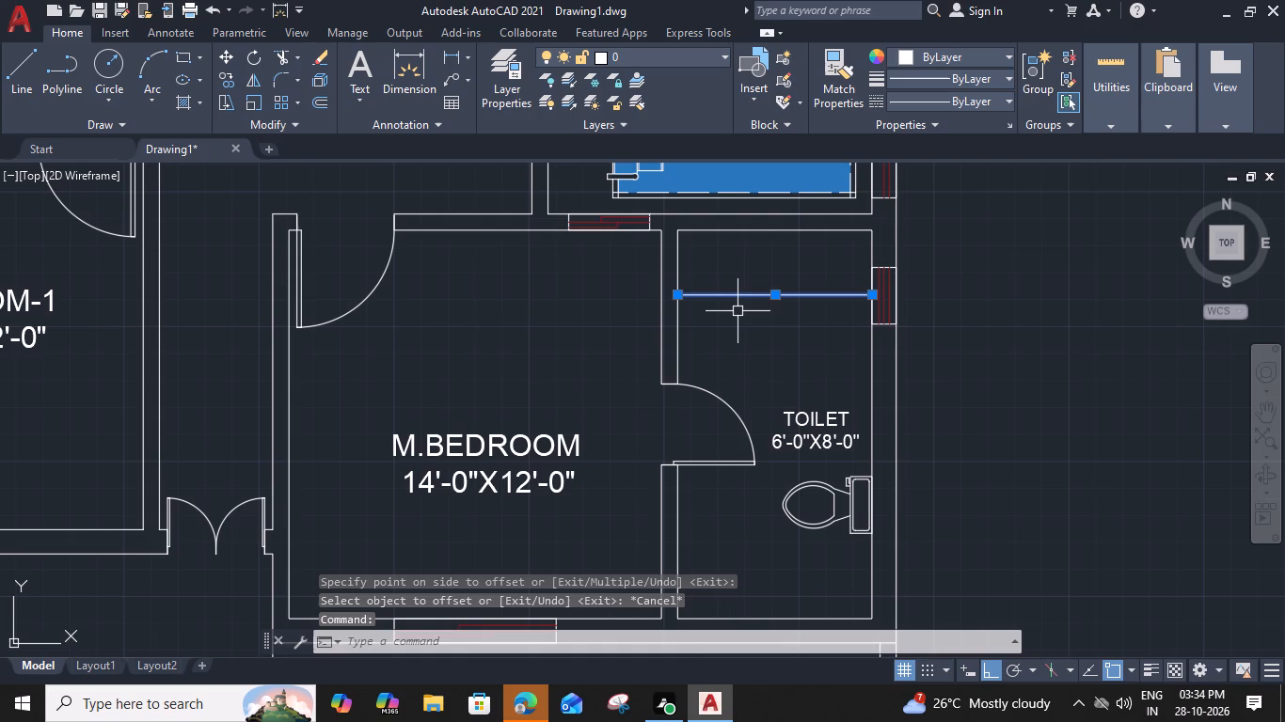
type("O")
key("space")
key("2")
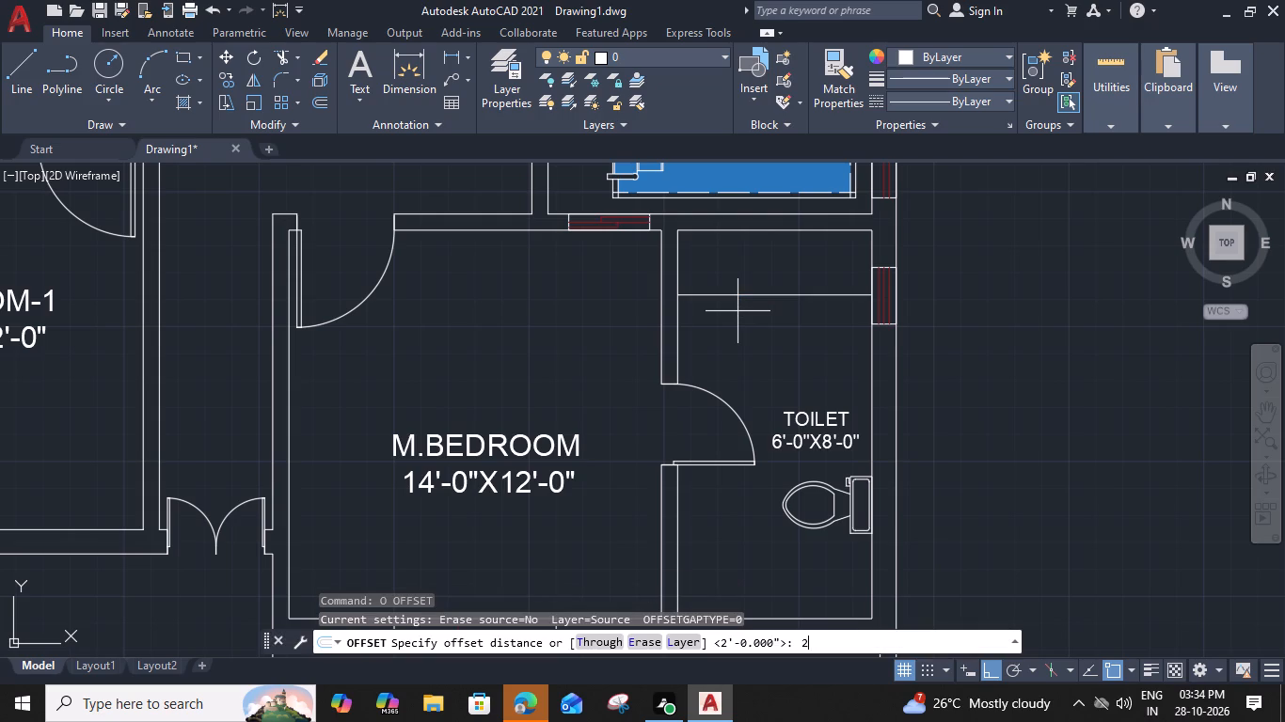
key("shift+quotedbl")
key("Return")
left_click(734, 358)
key("Escape")
Offset the toilet's west wall line 3" east across the partition.
middle_click_drag(755, 275, 755, 274)
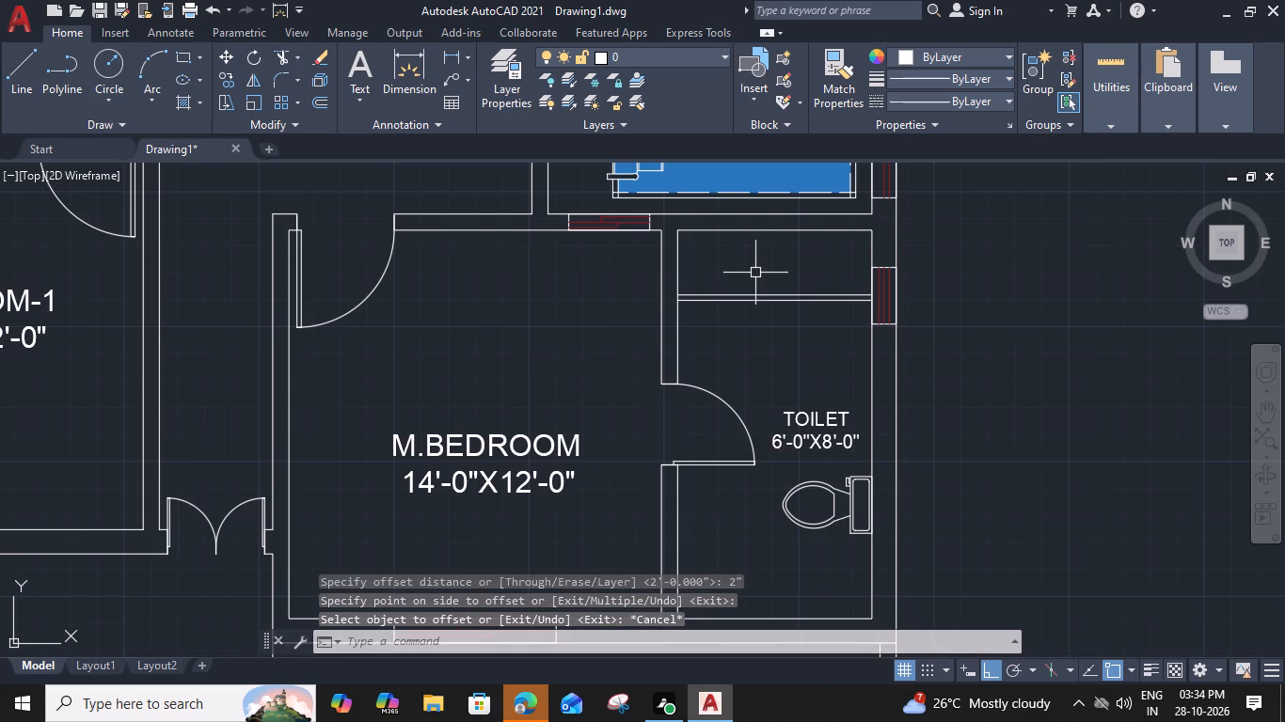
middle_click_drag(755, 274, 728, 345)
scroll(732, 338, "up", 3)
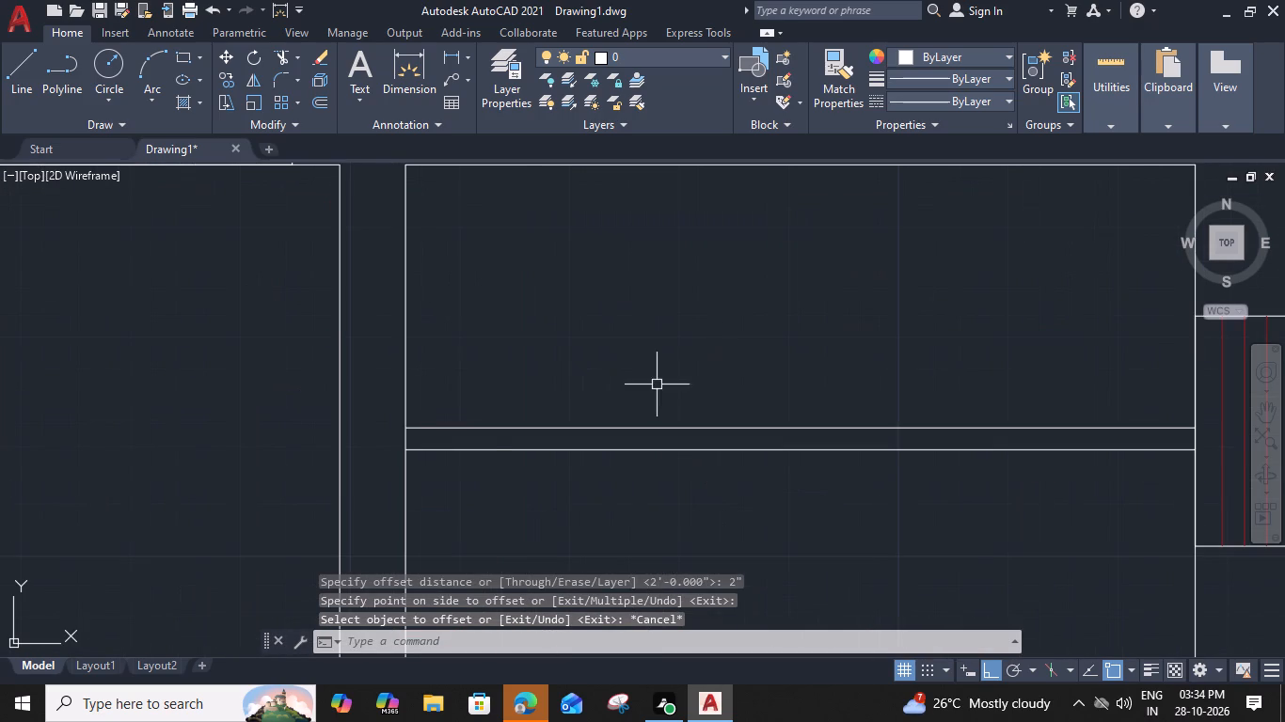
left_click(403, 439)
type("O 3")
key("shift+quotedbl")
key("Return")
left_click(493, 446)
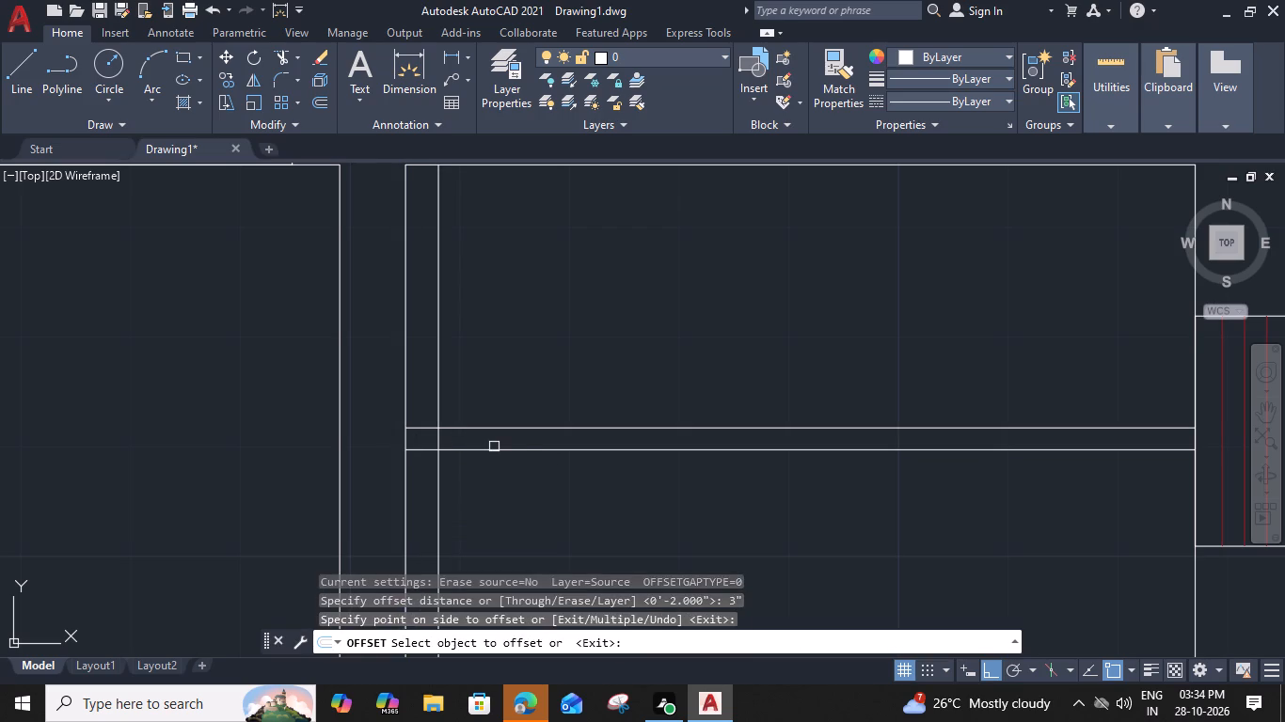
key("Escape")
Trim the offset vertical line above and below the partition, leaving a short jamb between its two lines.
key("t")
key("r")
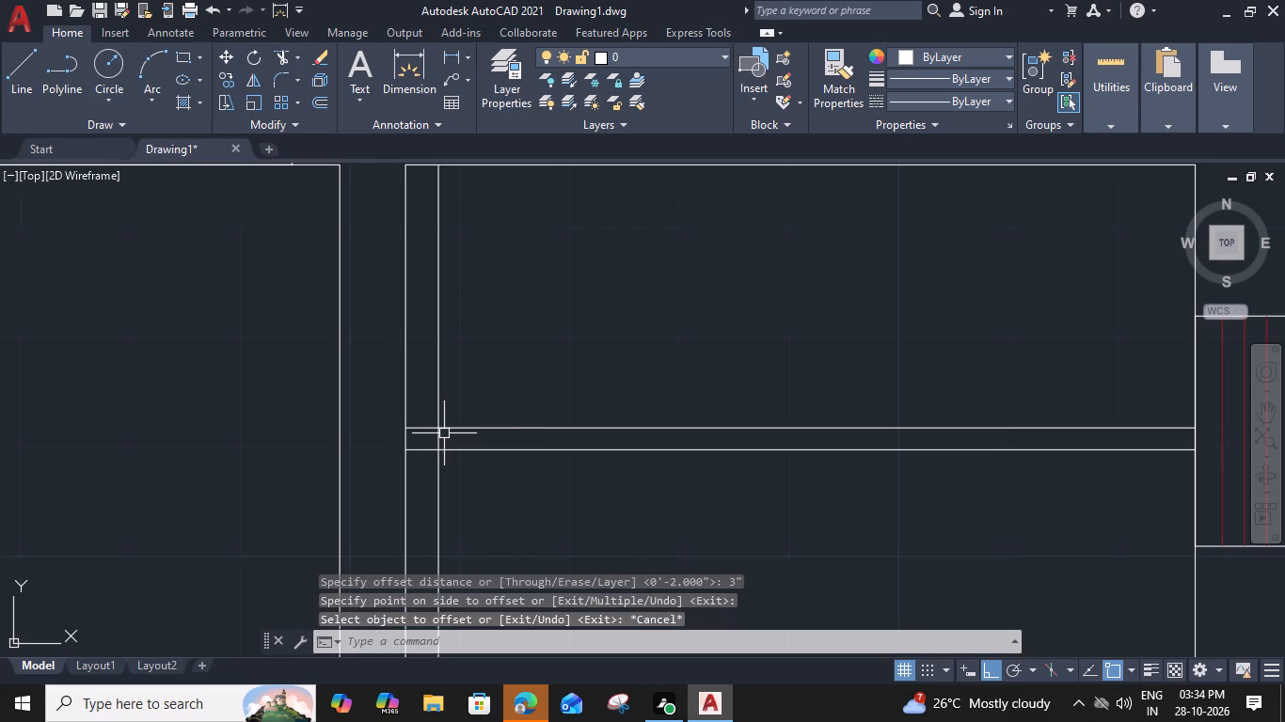
key("space")
left_click(438, 366)
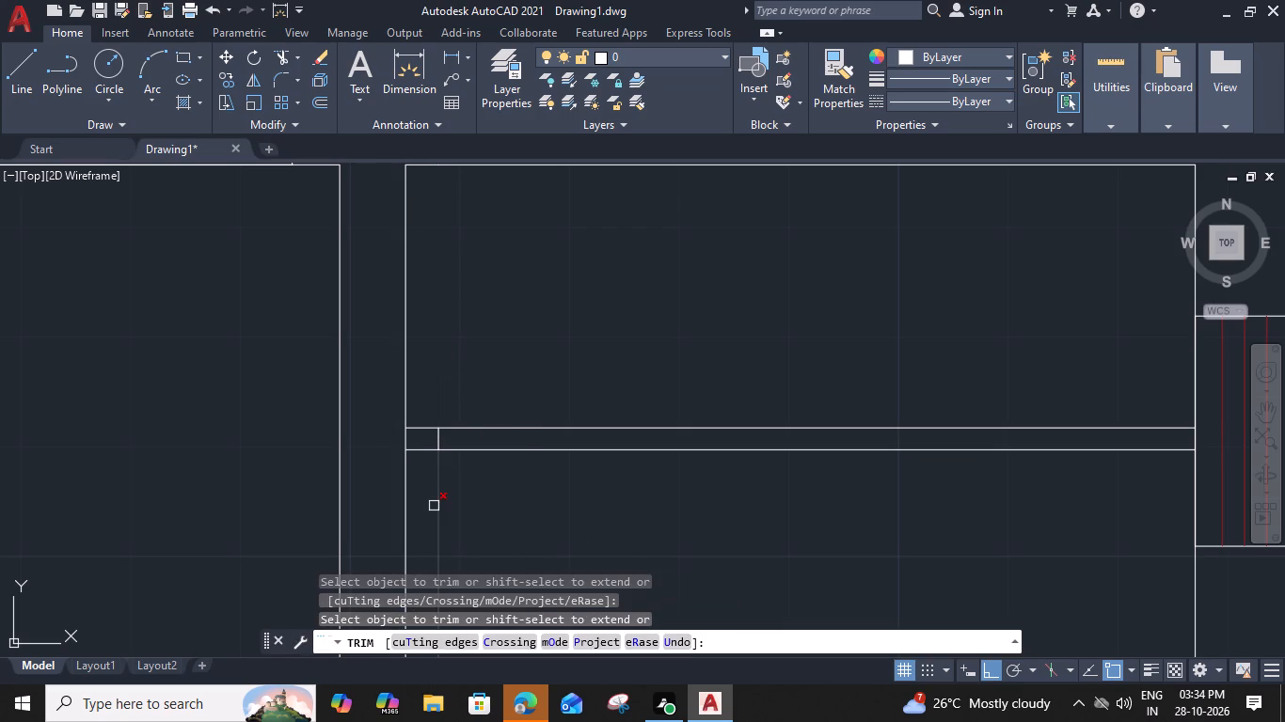
left_click(434, 508)
key("Escape")
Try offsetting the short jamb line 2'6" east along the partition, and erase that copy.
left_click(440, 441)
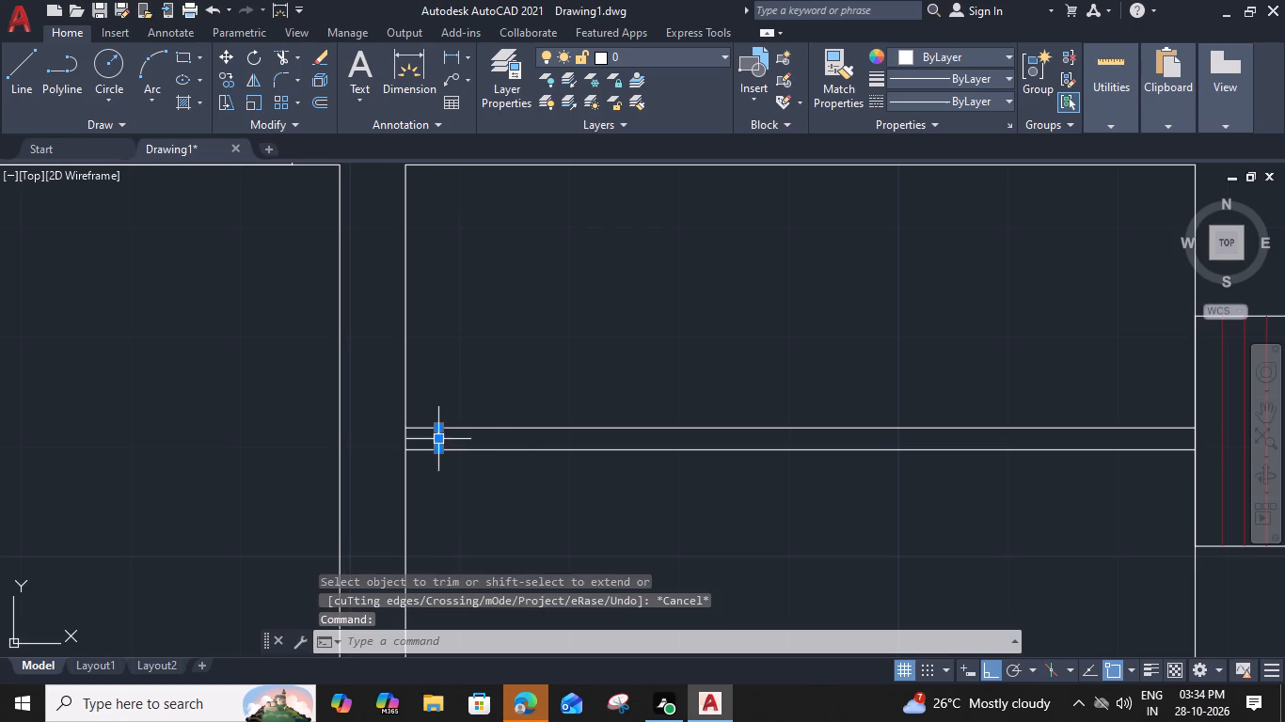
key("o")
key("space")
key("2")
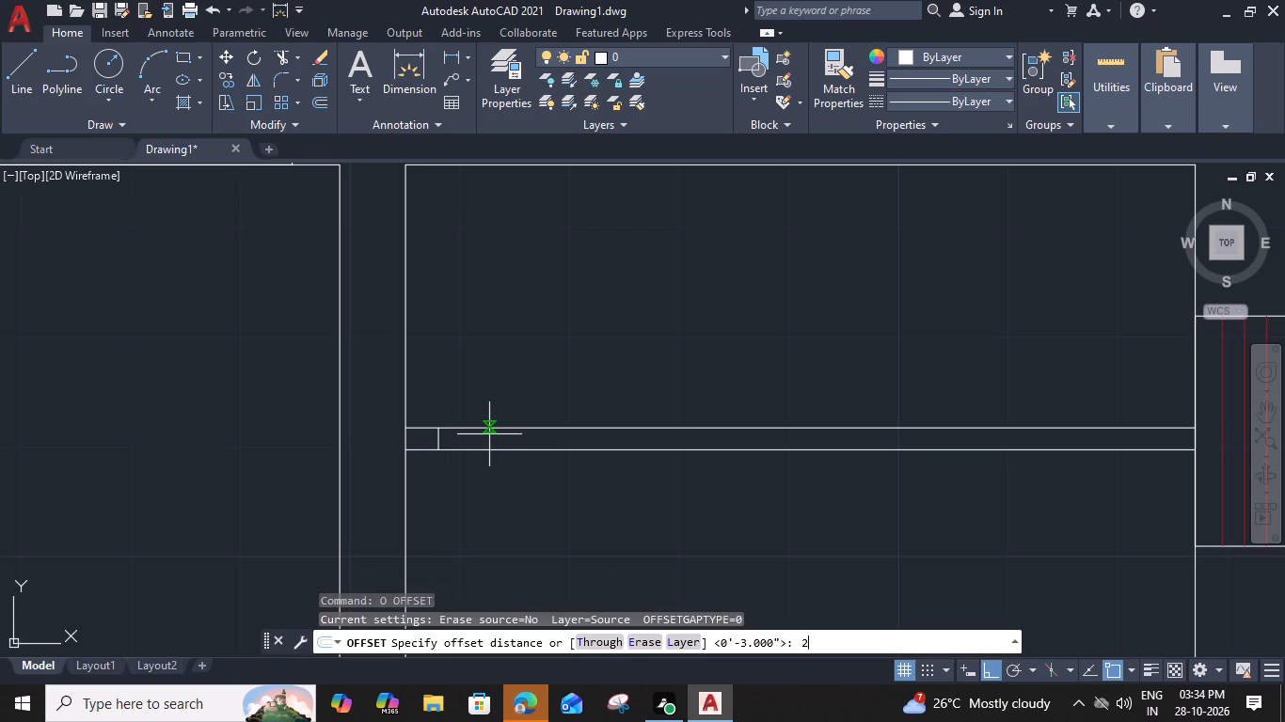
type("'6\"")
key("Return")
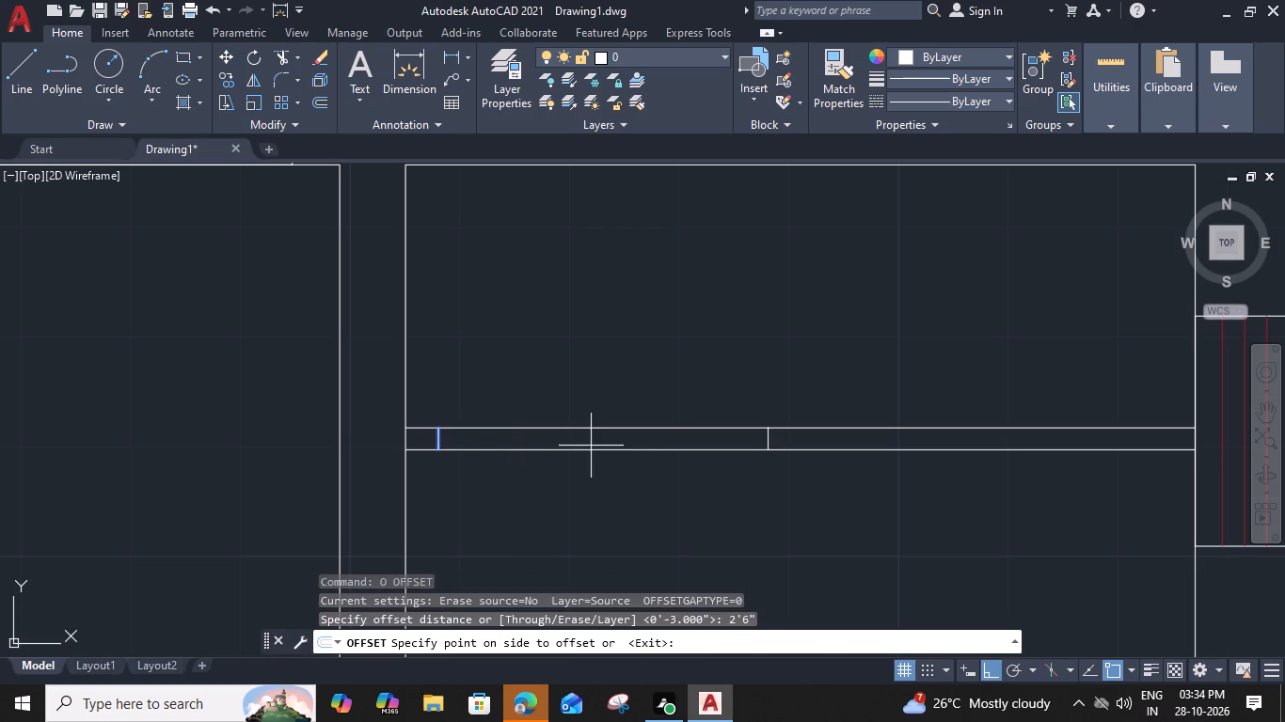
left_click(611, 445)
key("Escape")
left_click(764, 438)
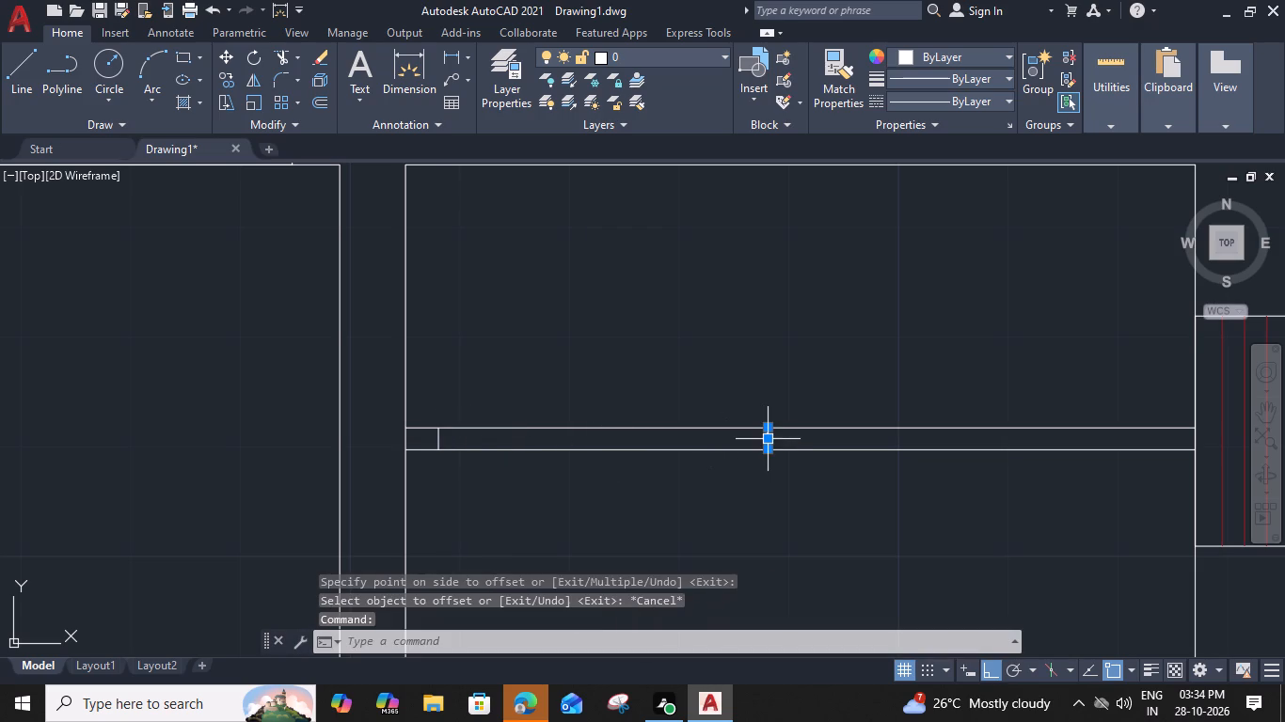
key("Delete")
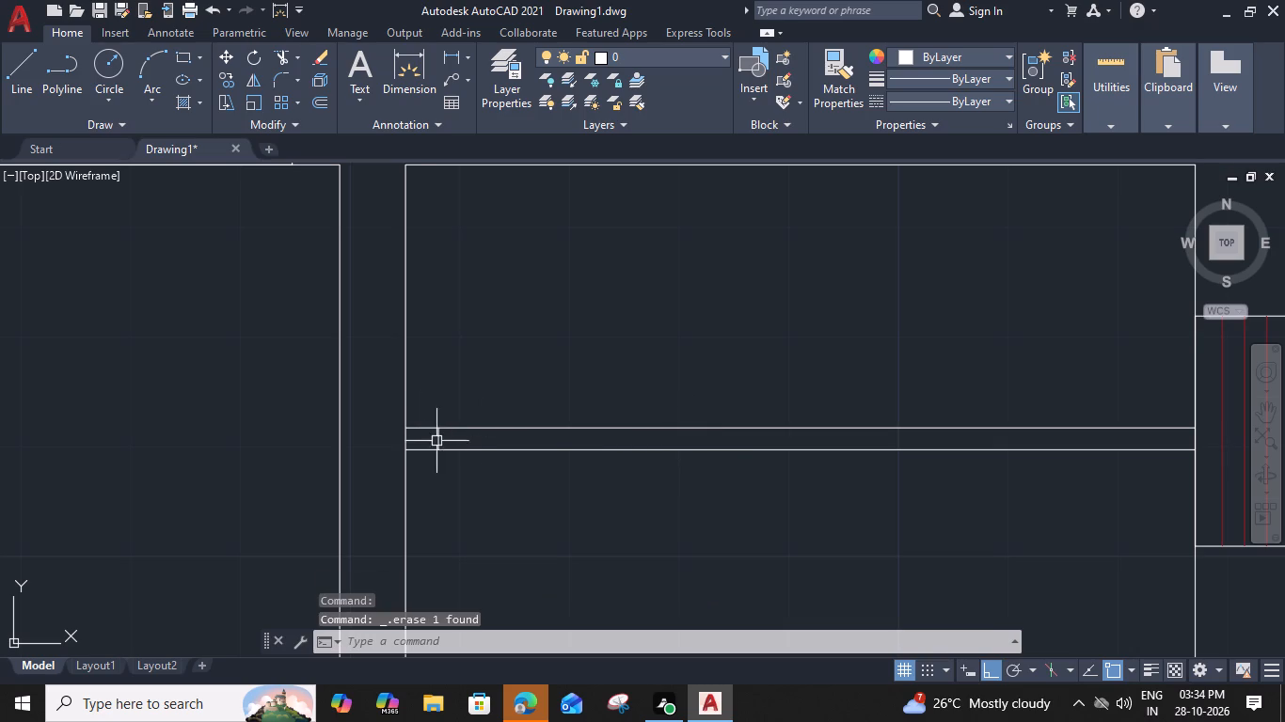
Offset the short jamb line 2' east along the partition to mark the opening's other side.
left_click(441, 438)
key("o")
key("space")
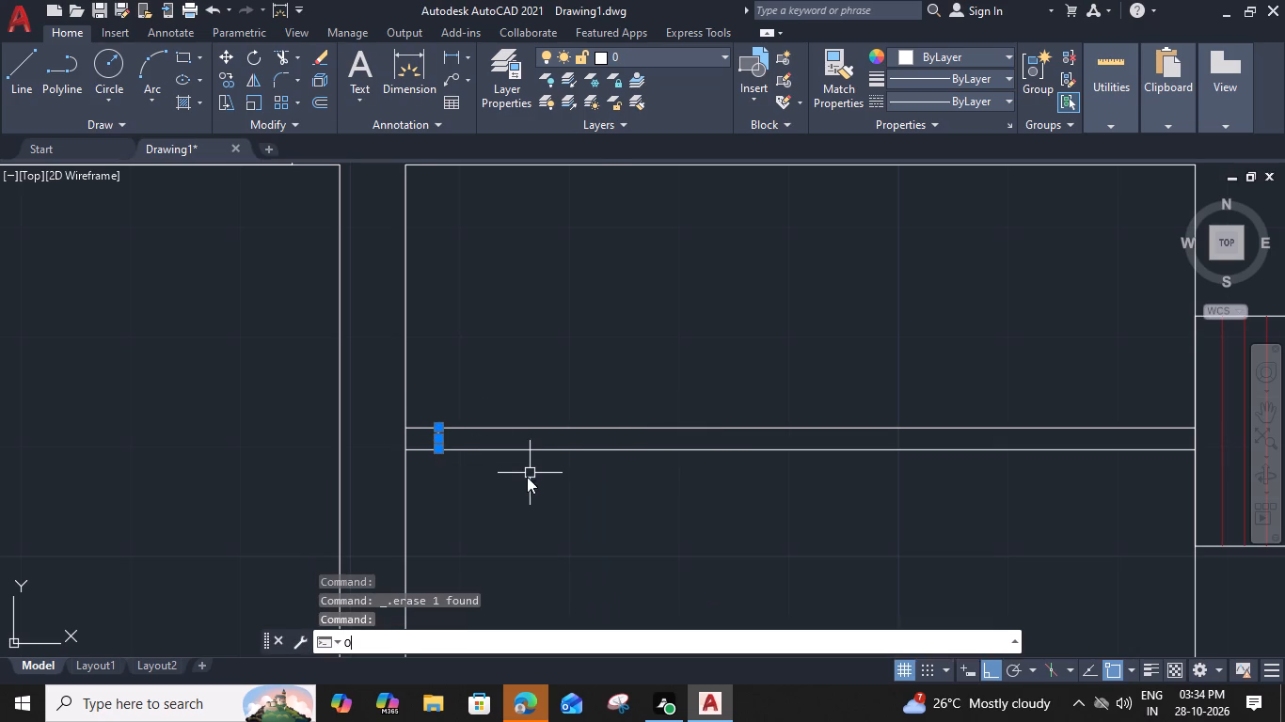
key("2")
key("apostrophe")
key("space")
left_click(598, 481)
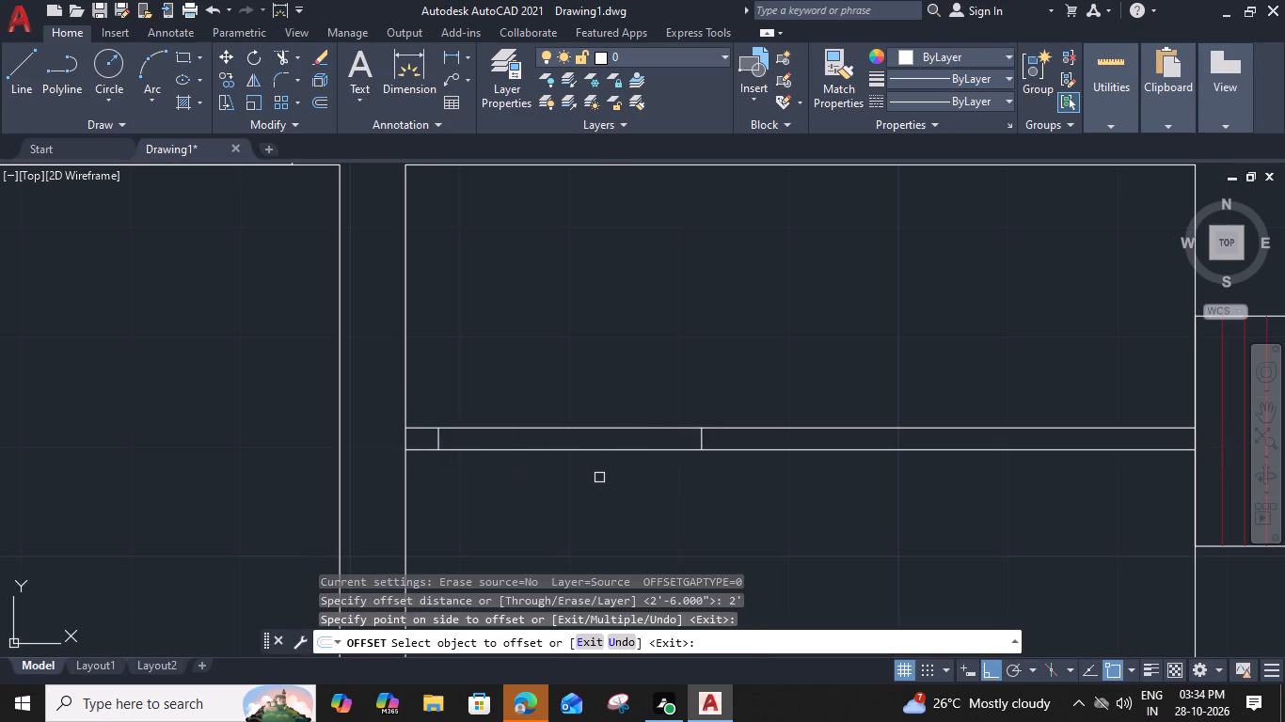
key("Escape")
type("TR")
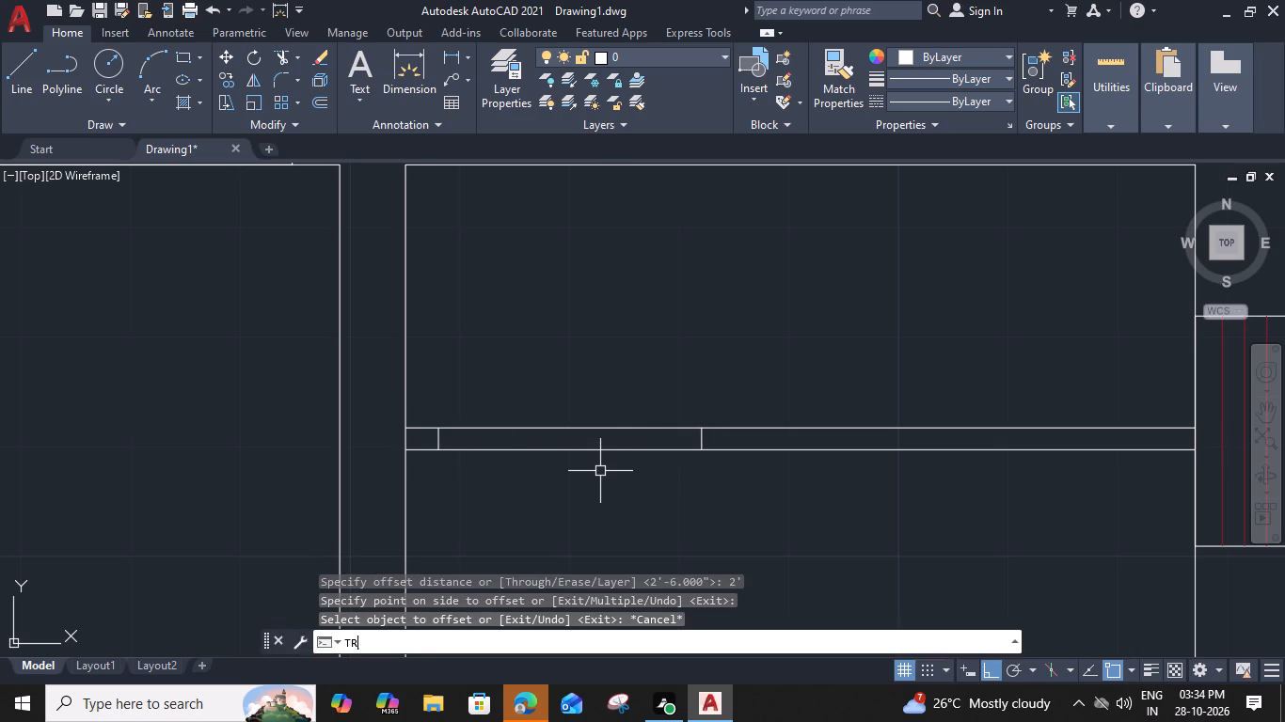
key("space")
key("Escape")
Draw two crossing diagonal lines between opposite corners of the 2' opening in the partition.
type("L")
key("space")
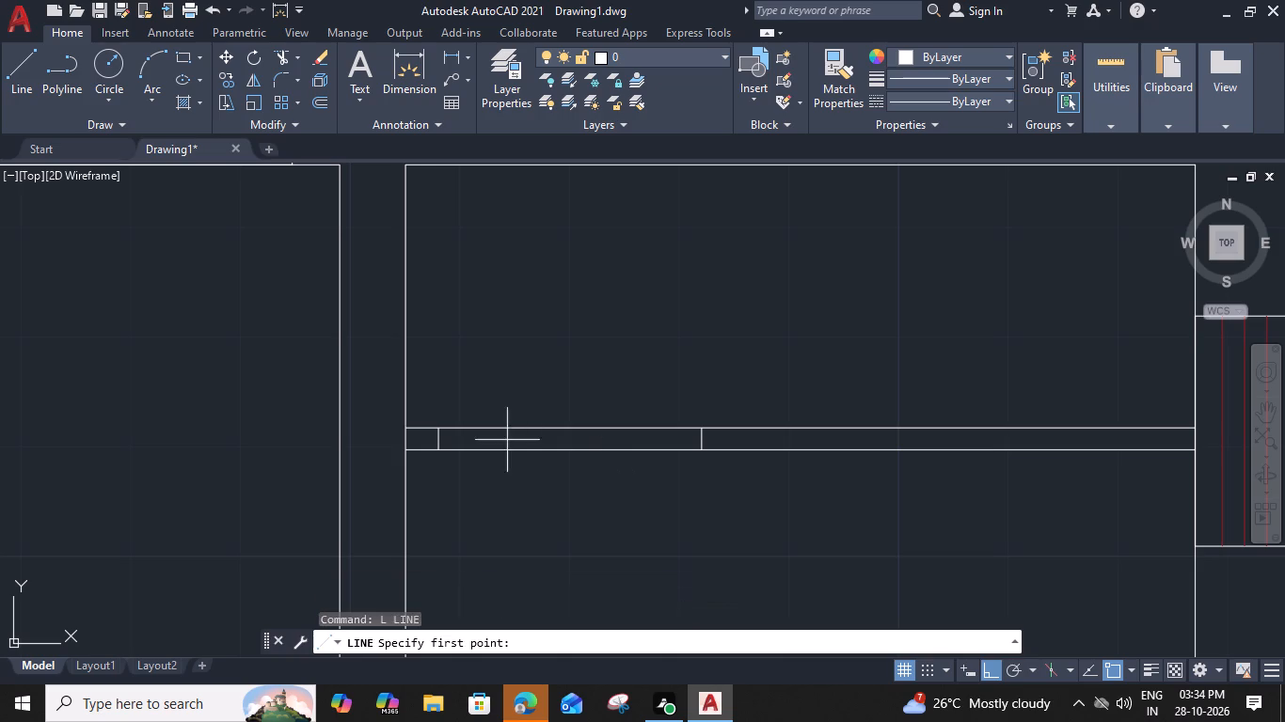
scroll(436, 428, "up", 1)
left_click(436, 430)
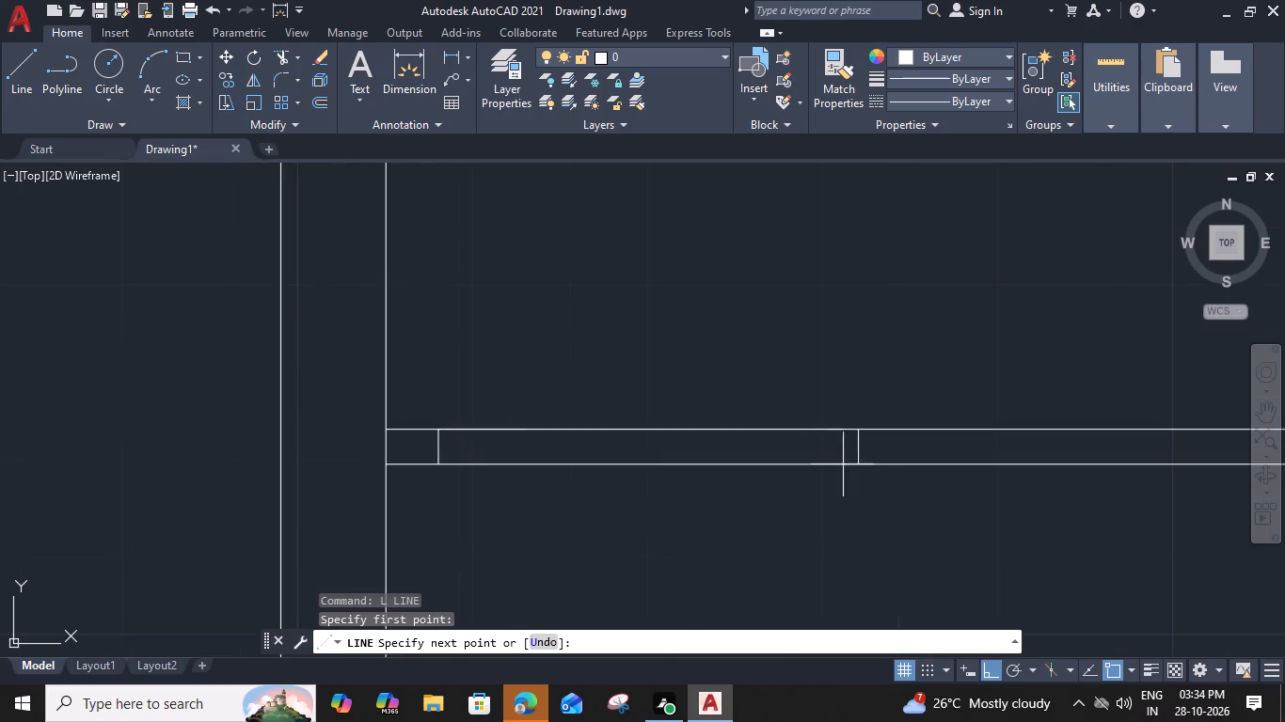
left_click(860, 466)
key("space")
key("space")
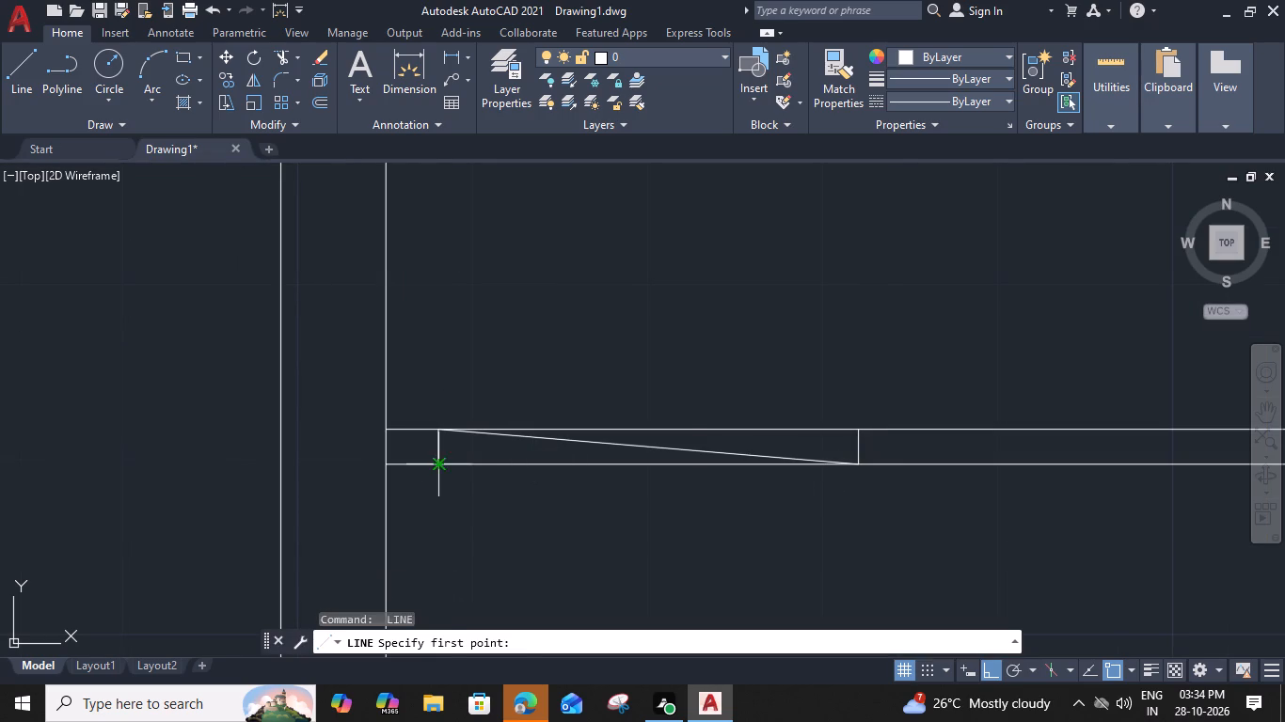
left_click(439, 467)
left_click(861, 432)
key("space")
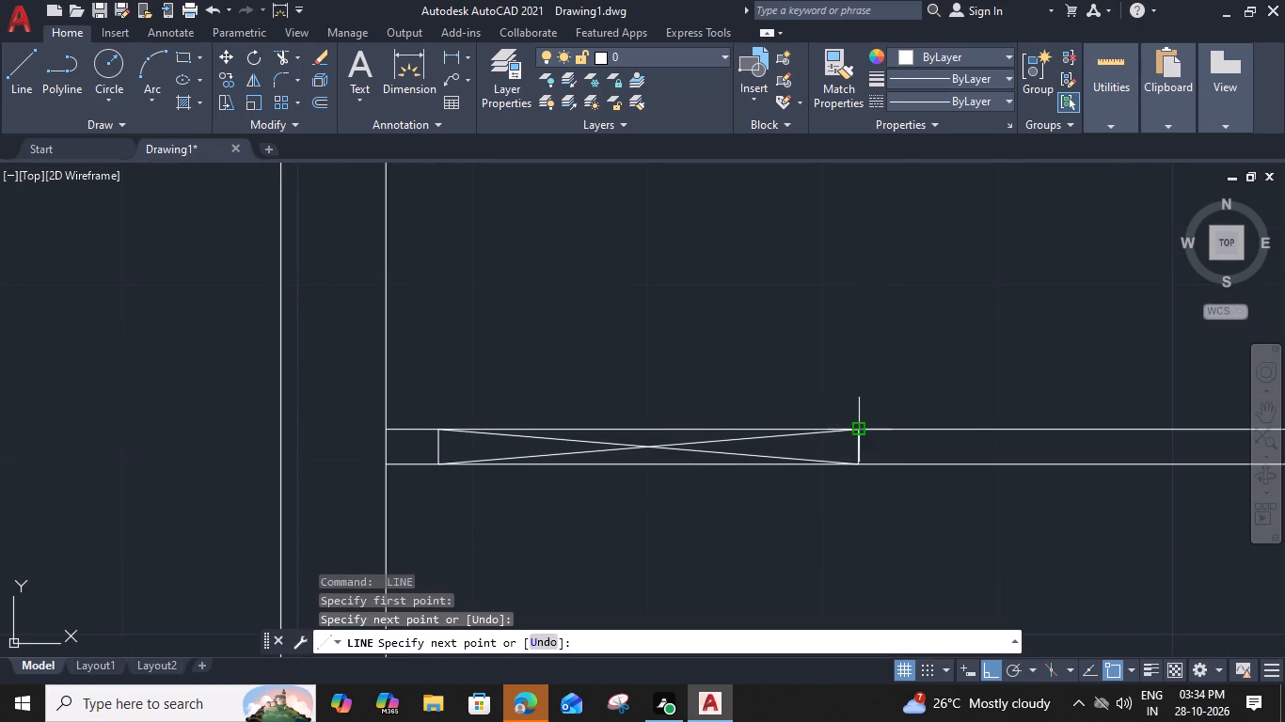
left_click(679, 433)
key("Escape")
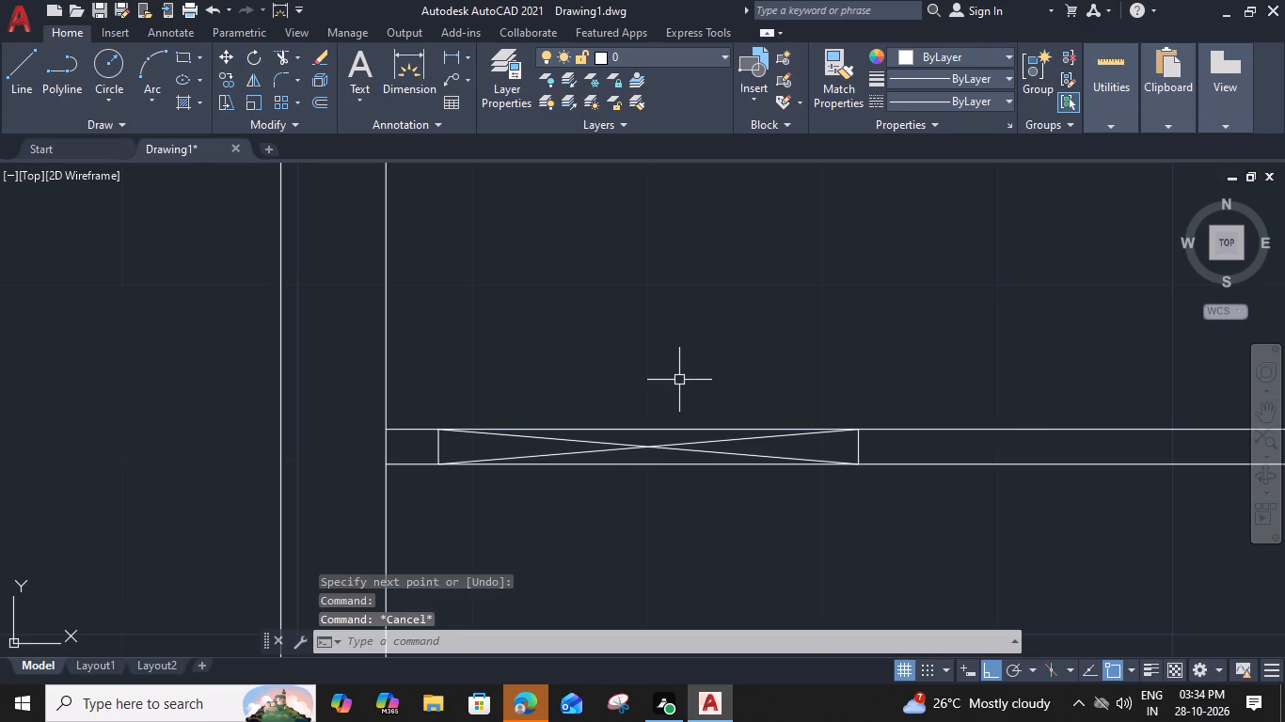
Trim both partition lines between the two jambs, leaving only the diagonals in the opening.
type("TR")
key("space")
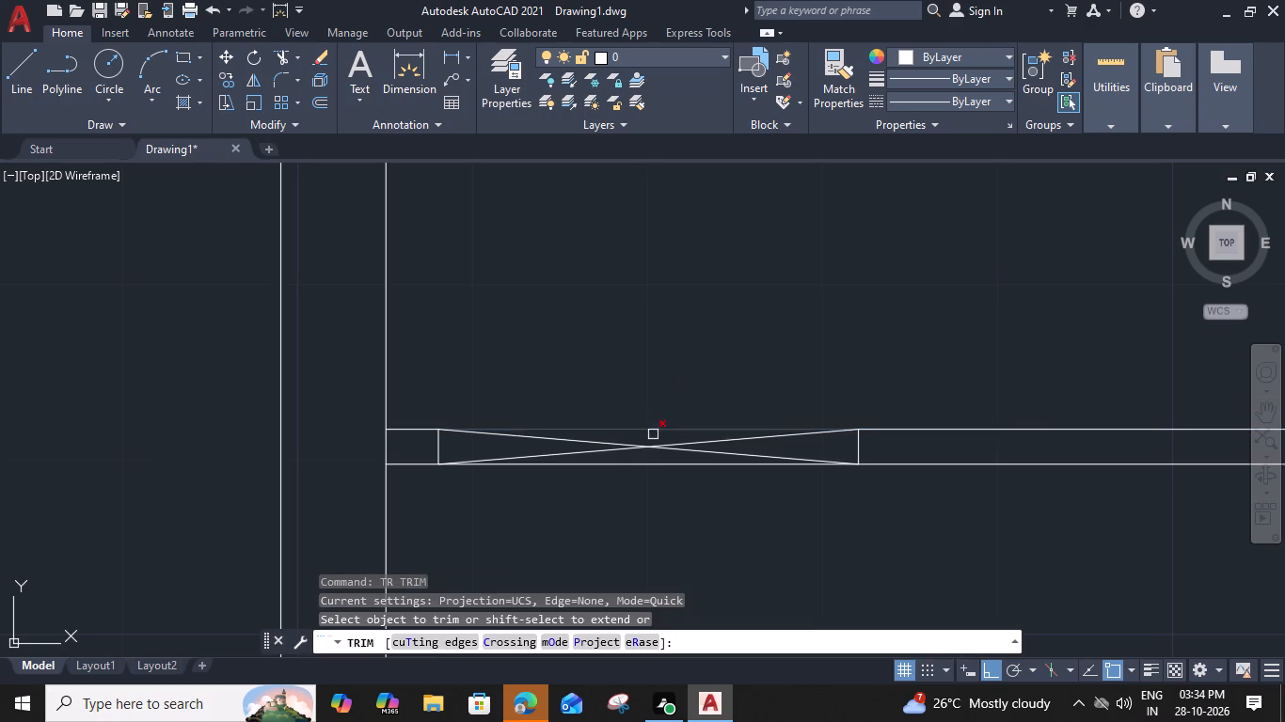
left_click(653, 434)
left_click(655, 412)
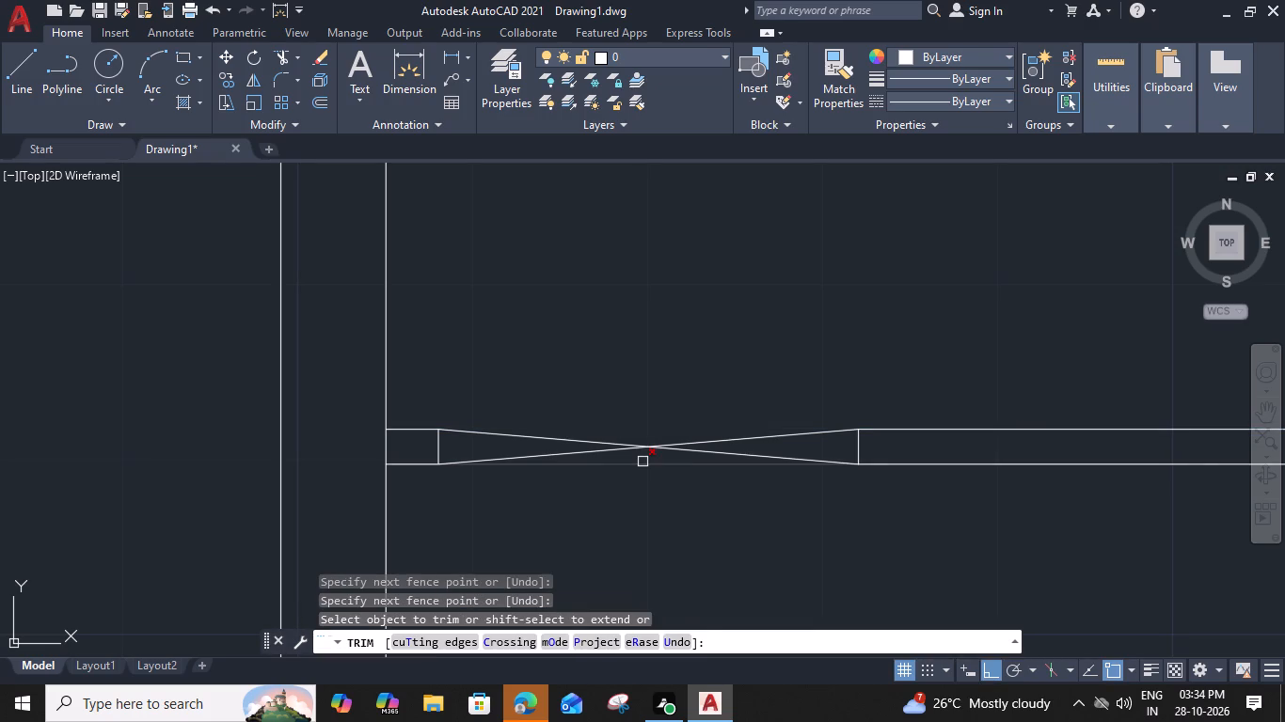
left_click(642, 462)
key("Escape")
Set the two crossing diagonals in the partition opening to the dashed ACAD linetype.
left_click(671, 409)
left_click(632, 485)
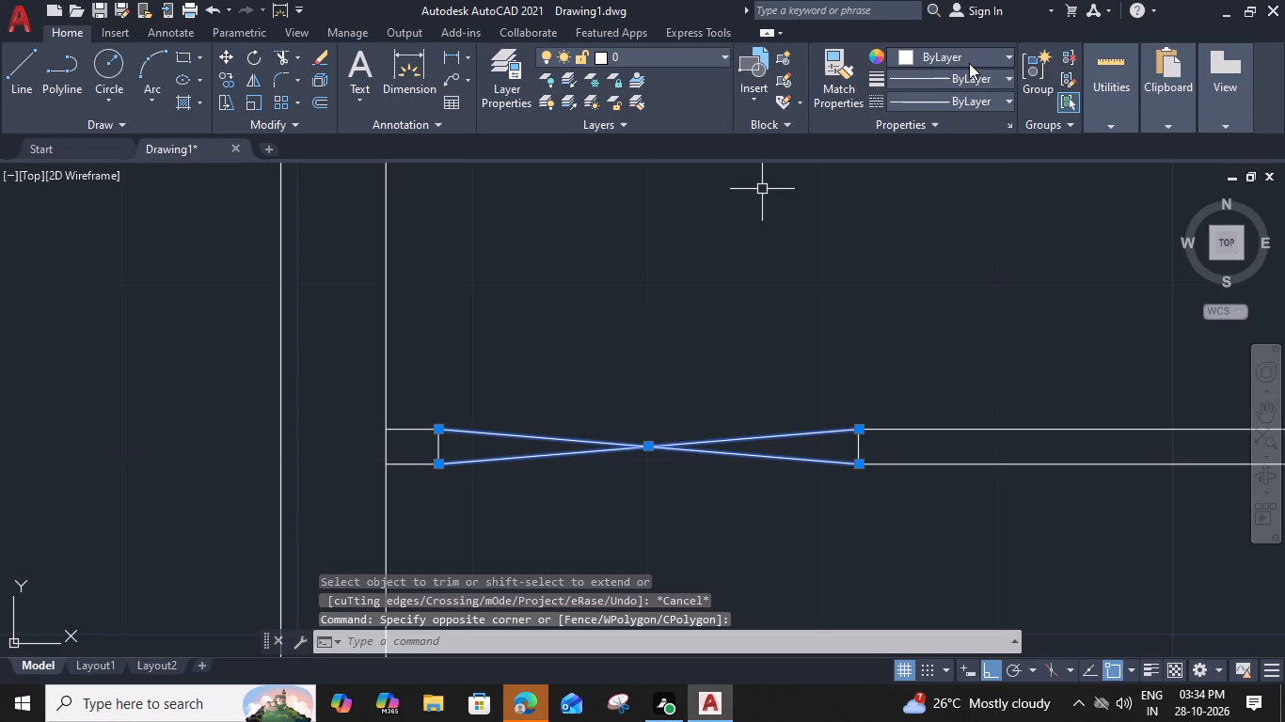
left_click(1004, 96)
left_click(982, 169)
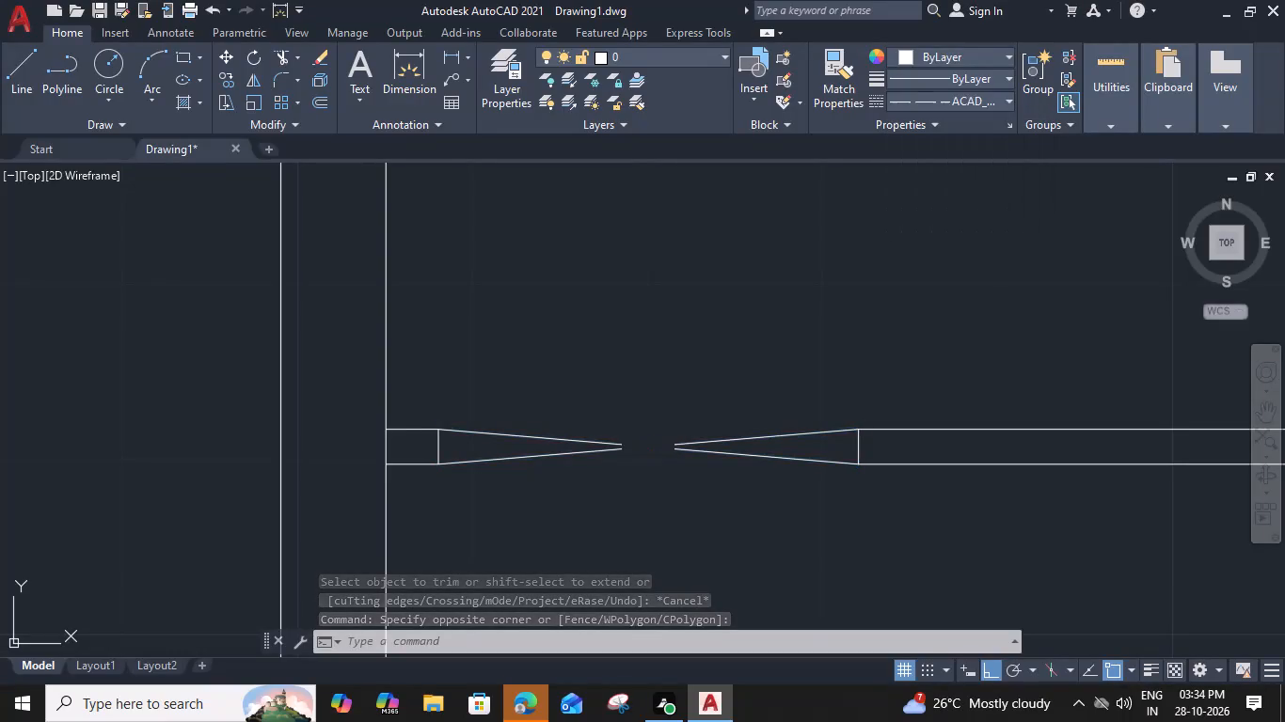
Change the colour of the dashed diagonals in the M.Bedroom toilet partition opening to dark red.
left_click(973, 63)
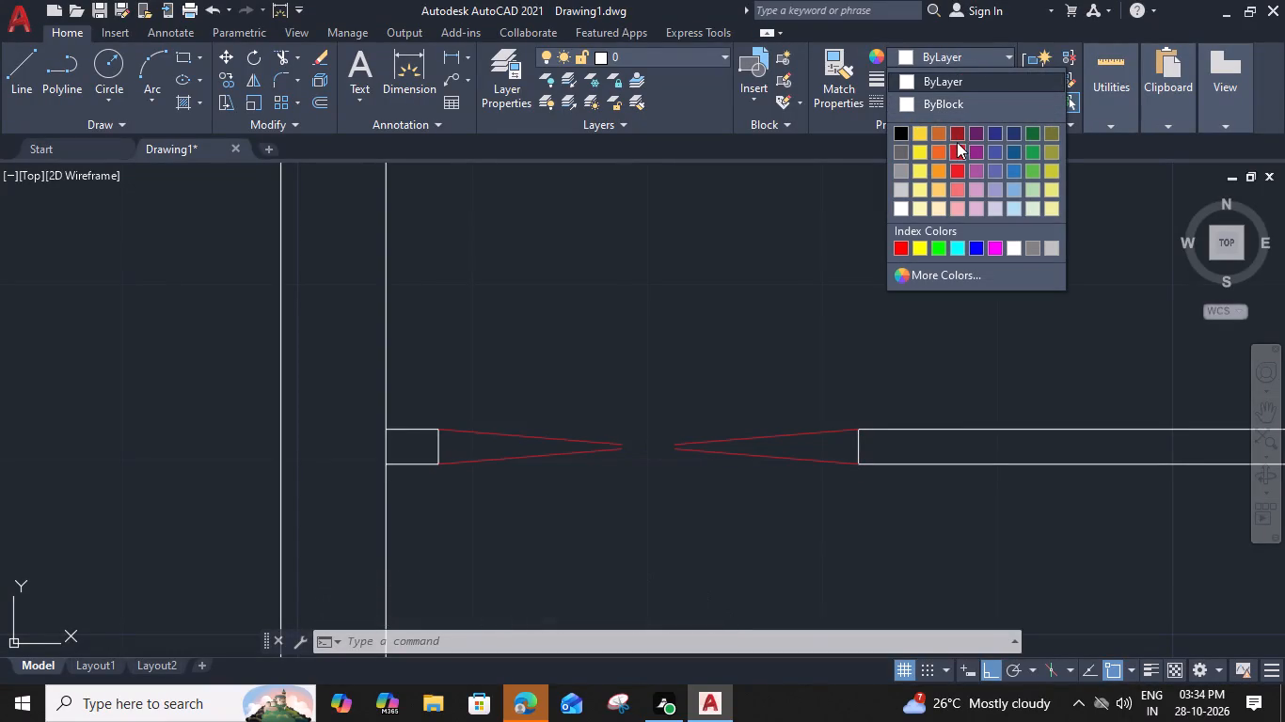
left_click(957, 131)
key("Escape")
Look over the floor plan from the M.Bedroom toilet north to the 7'-0"X5'-0" toilet beside Bedroom-3.
scroll(813, 377, "down", 3)
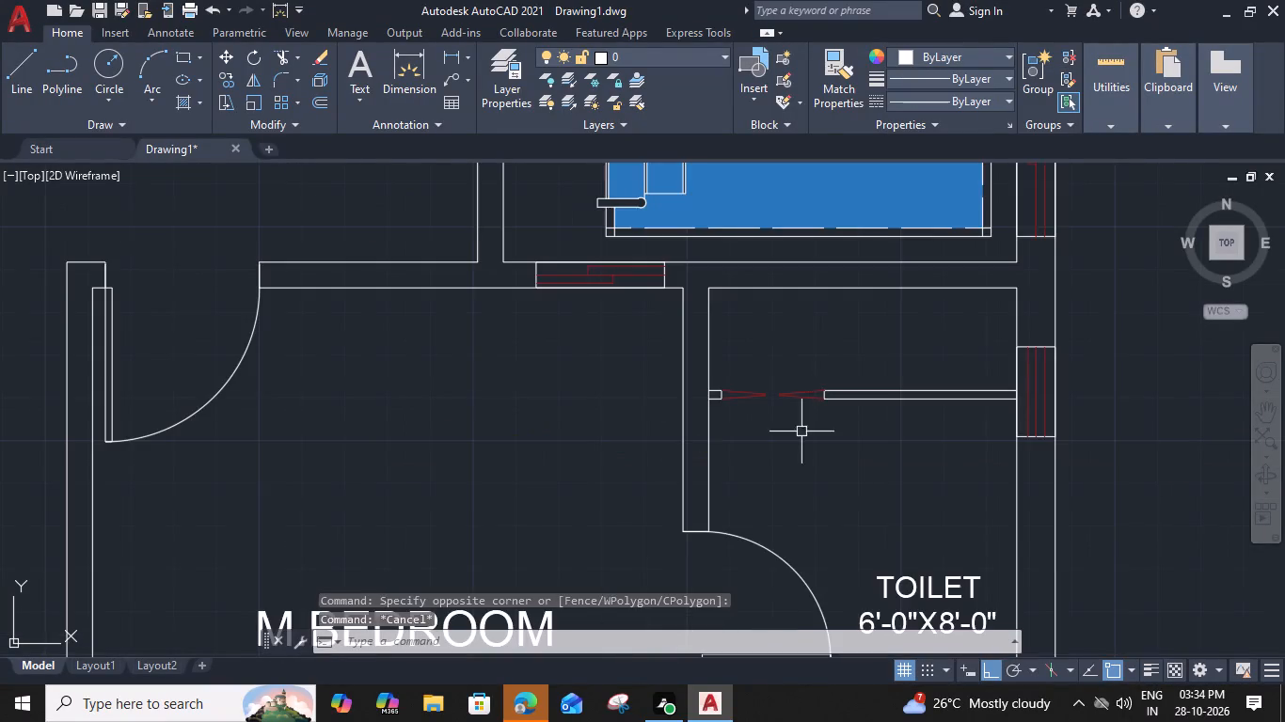
scroll(801, 432, "down", 1)
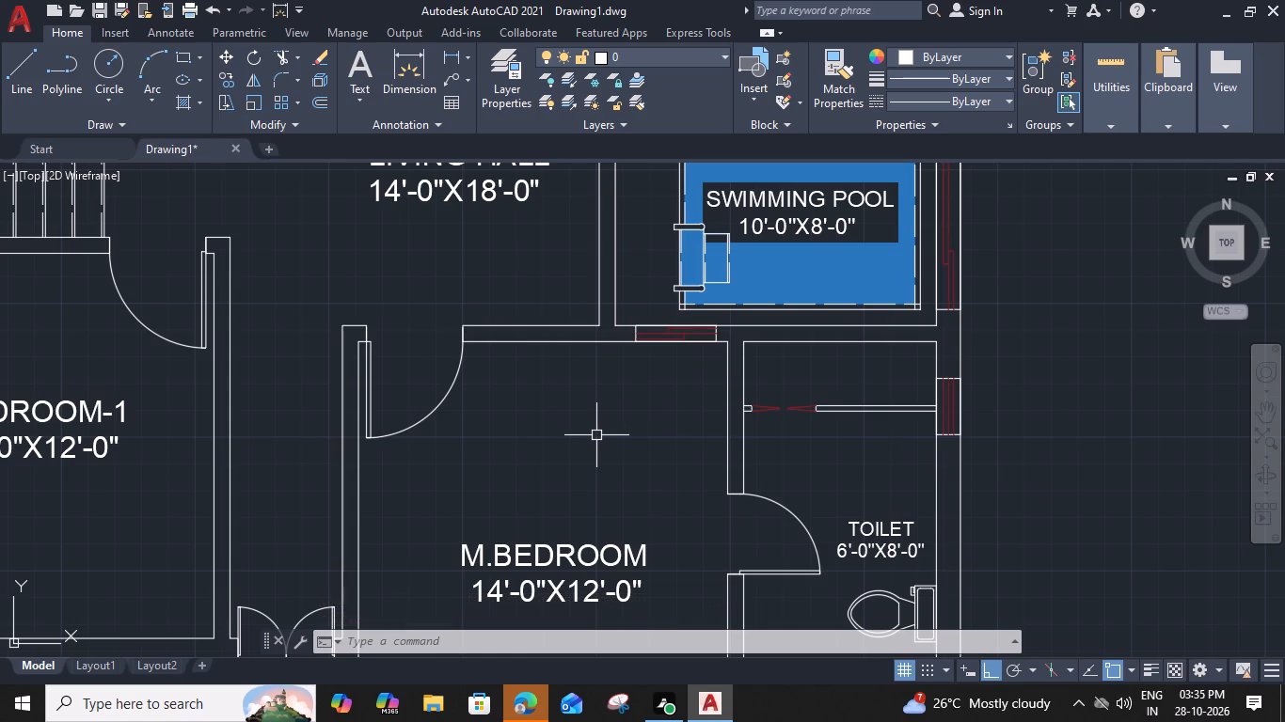
scroll(596, 435, "down", 2)
middle_click_drag(599, 435, 629, 429)
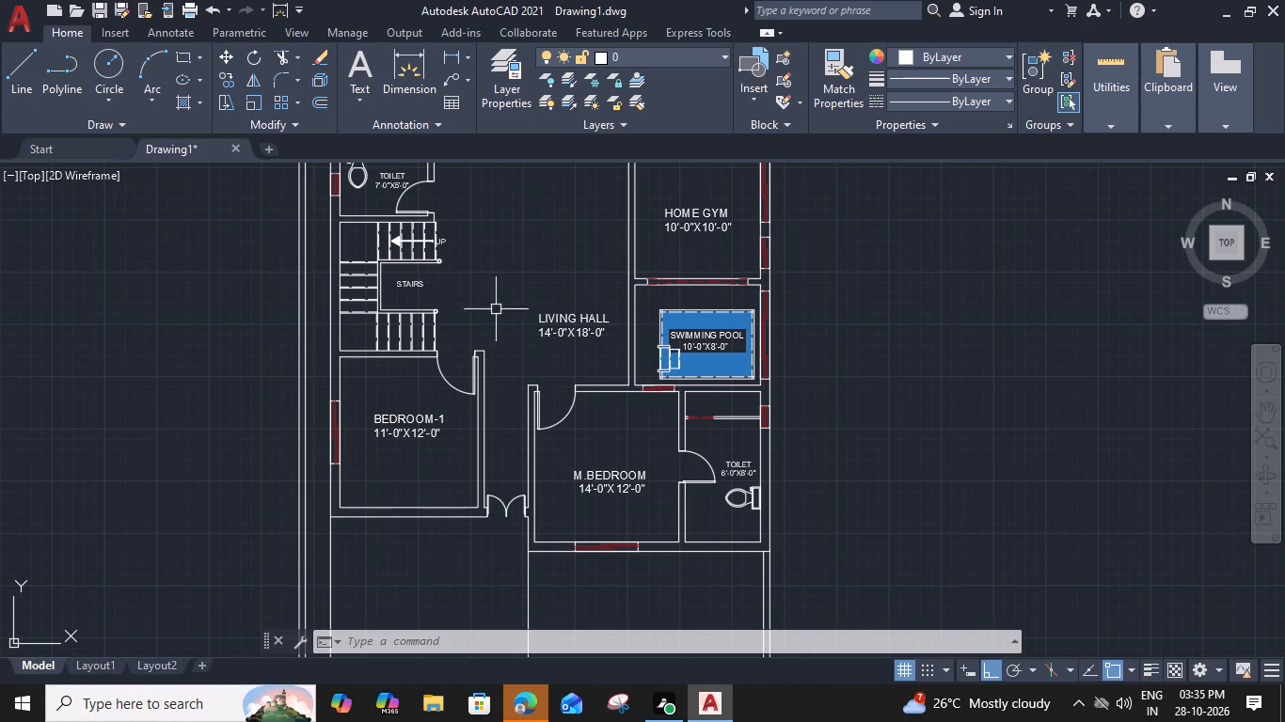
middle_click_drag(544, 376, 644, 464)
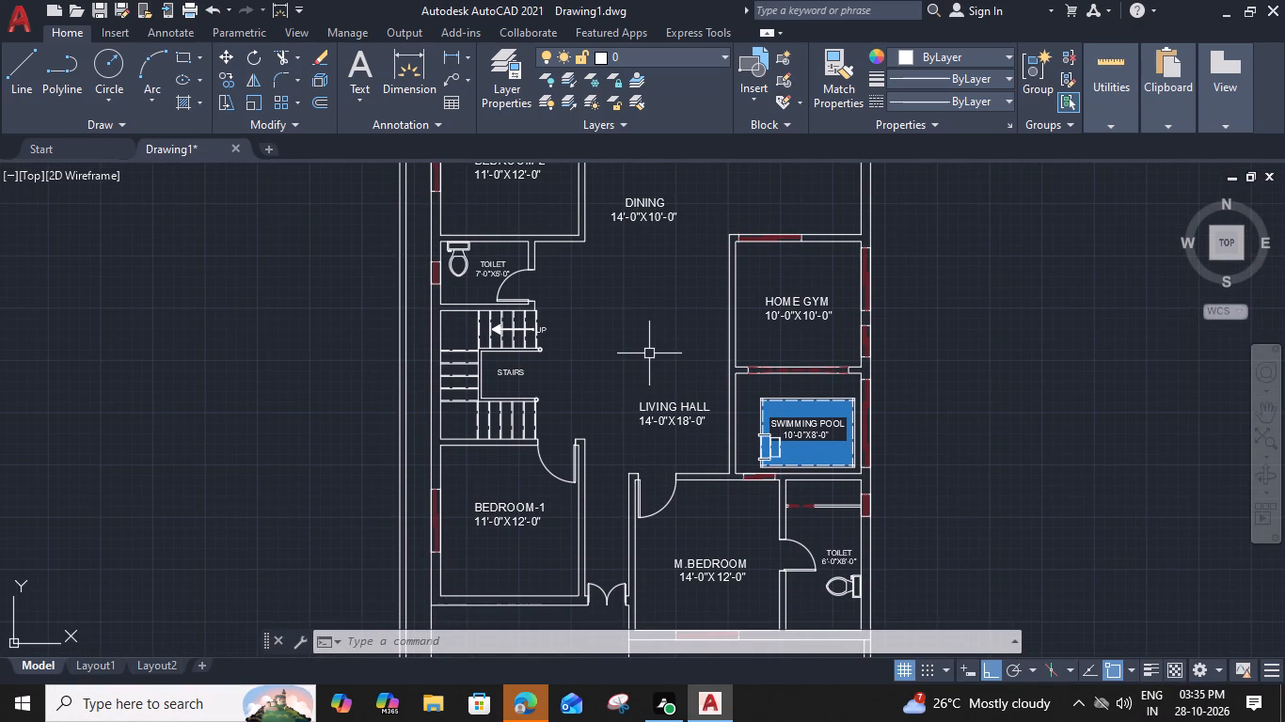
middle_click_drag(653, 362, 687, 564)
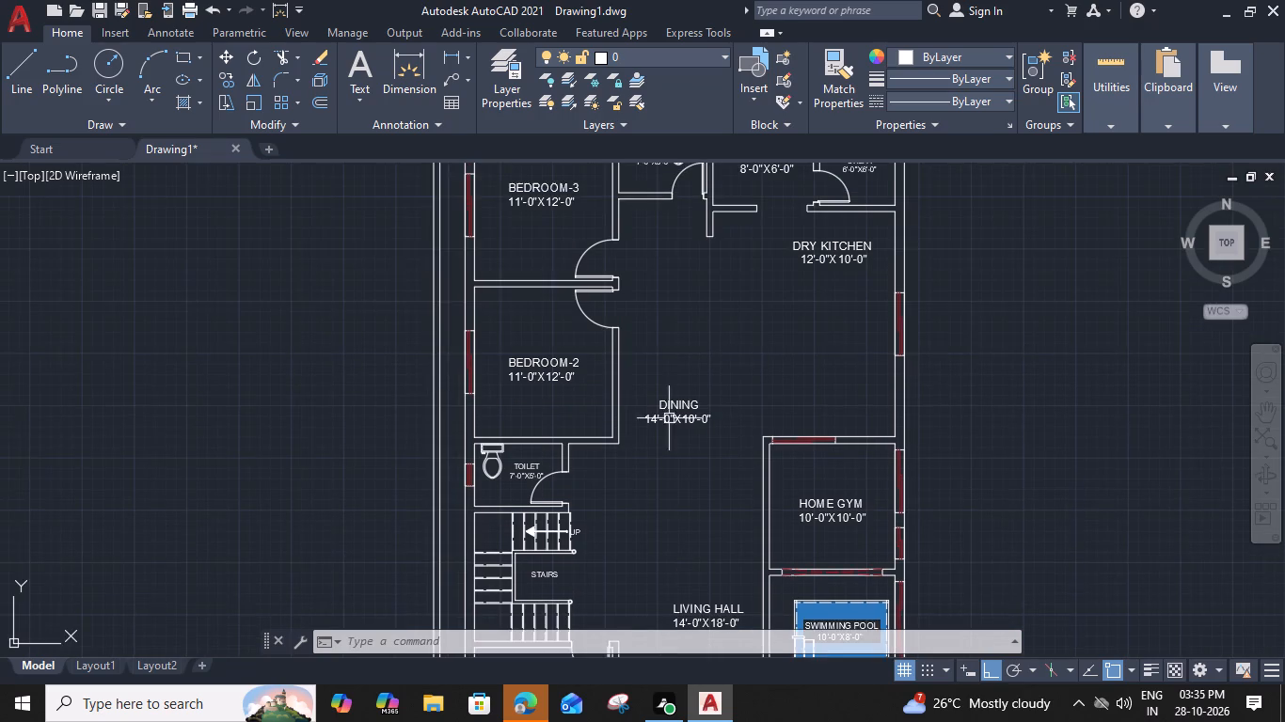
middle_click_drag(669, 360, 665, 516)
scroll(636, 271, "up", 4)
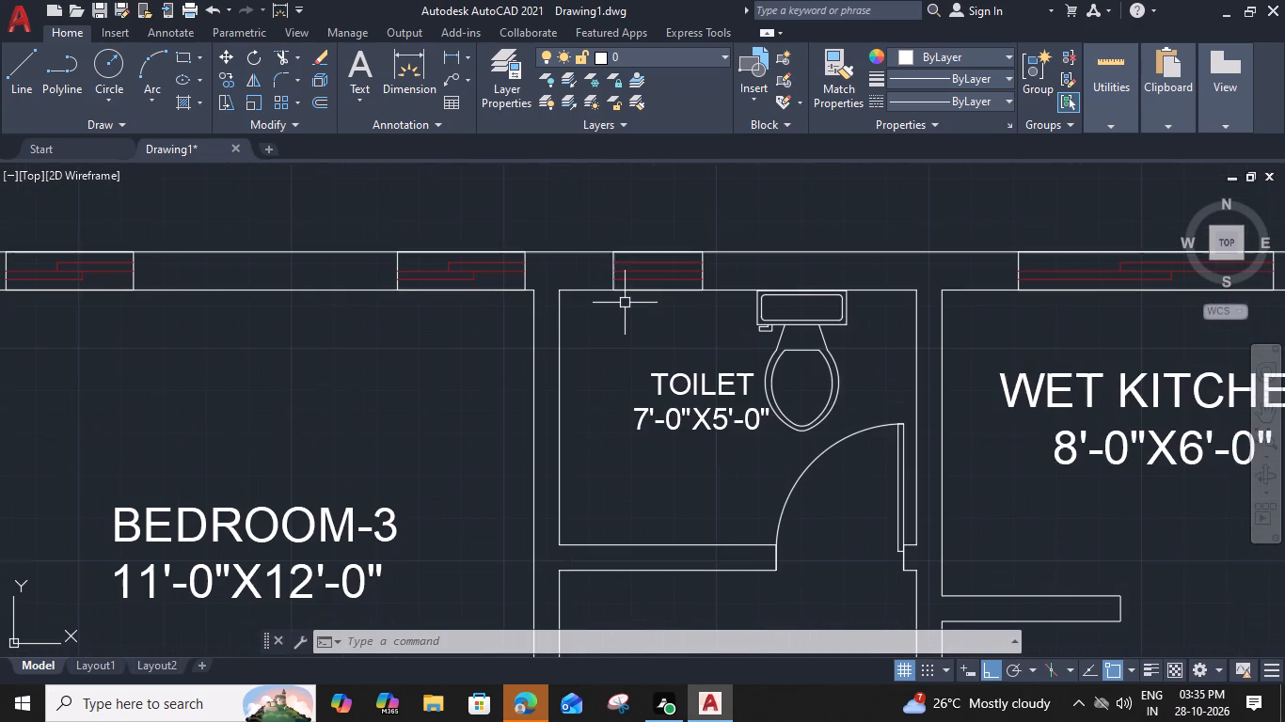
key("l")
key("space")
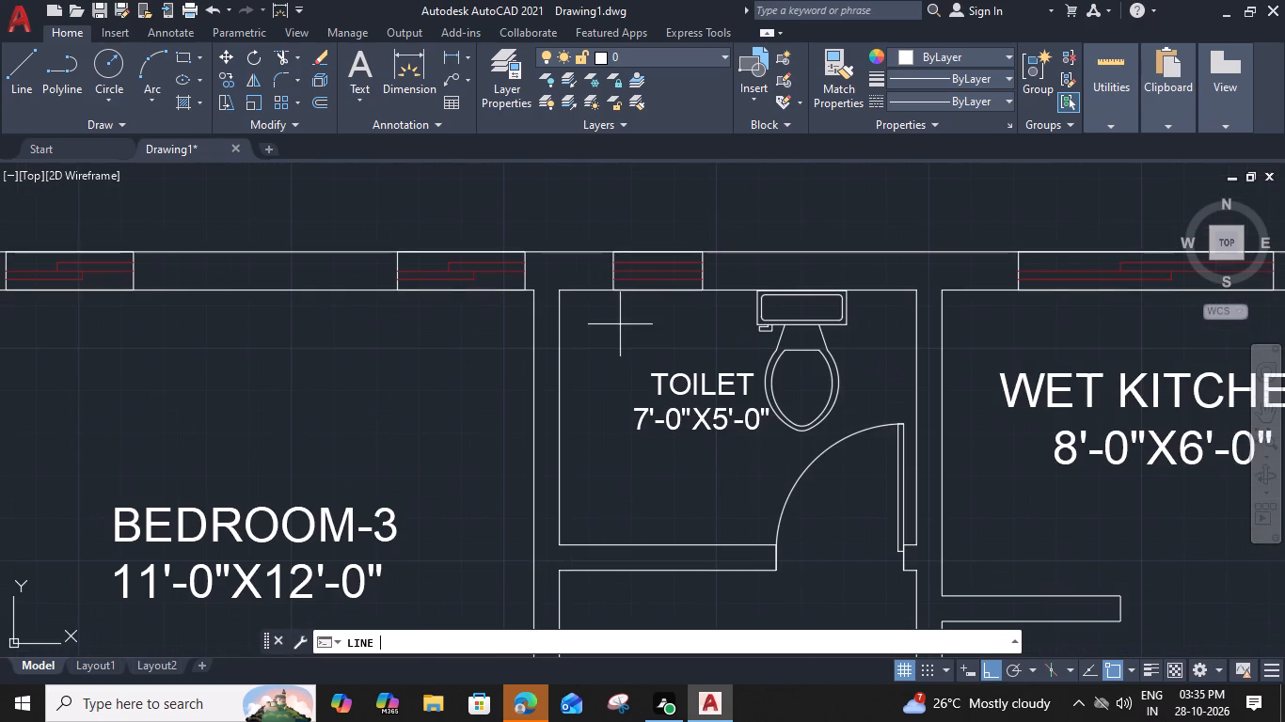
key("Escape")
Offset the west and north inner wall lines of the toilet beside Bedroom-3 by 2' into the room.
left_click(558, 346)
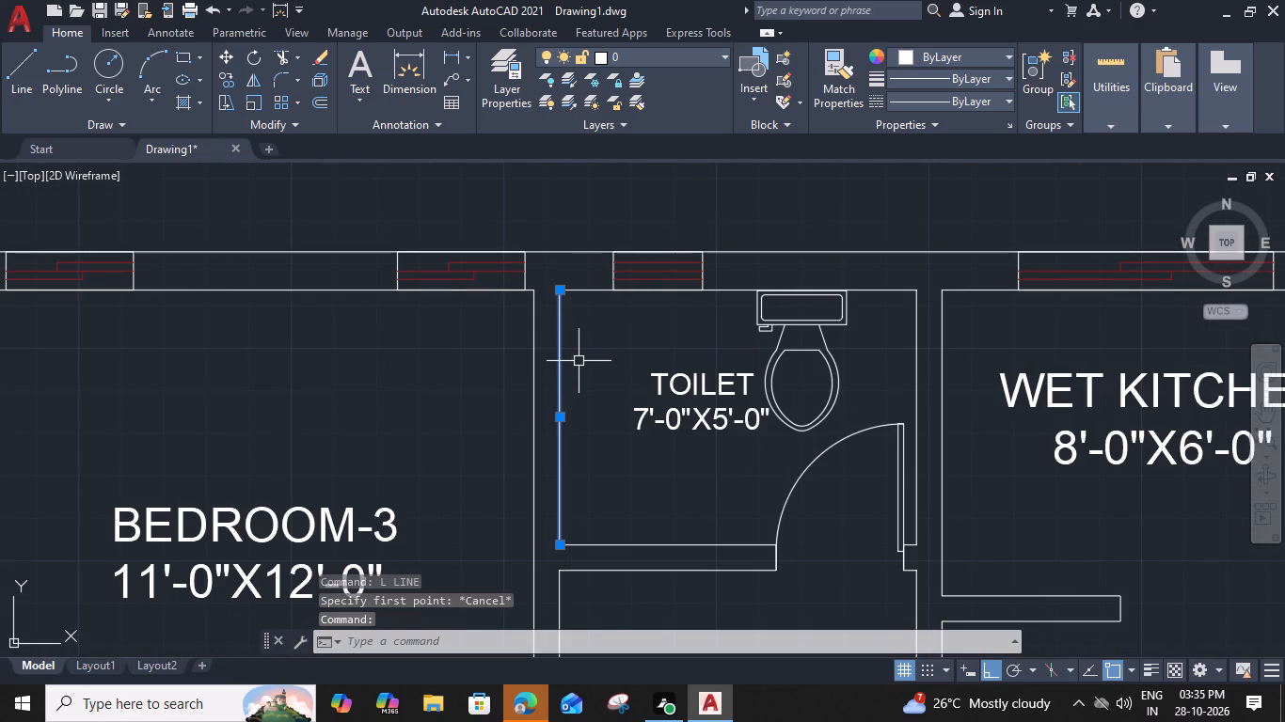
type("O")
key("space")
type("2'")
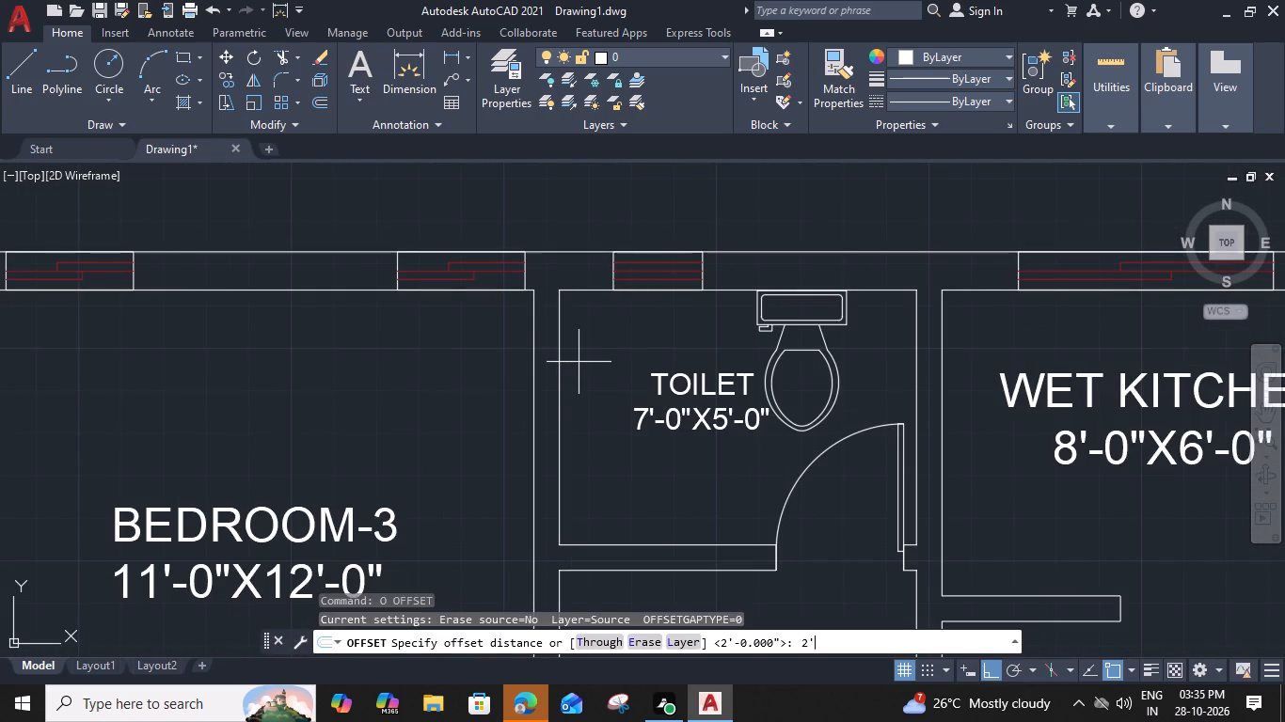
key("space")
left_click(618, 362)
left_click(579, 291)
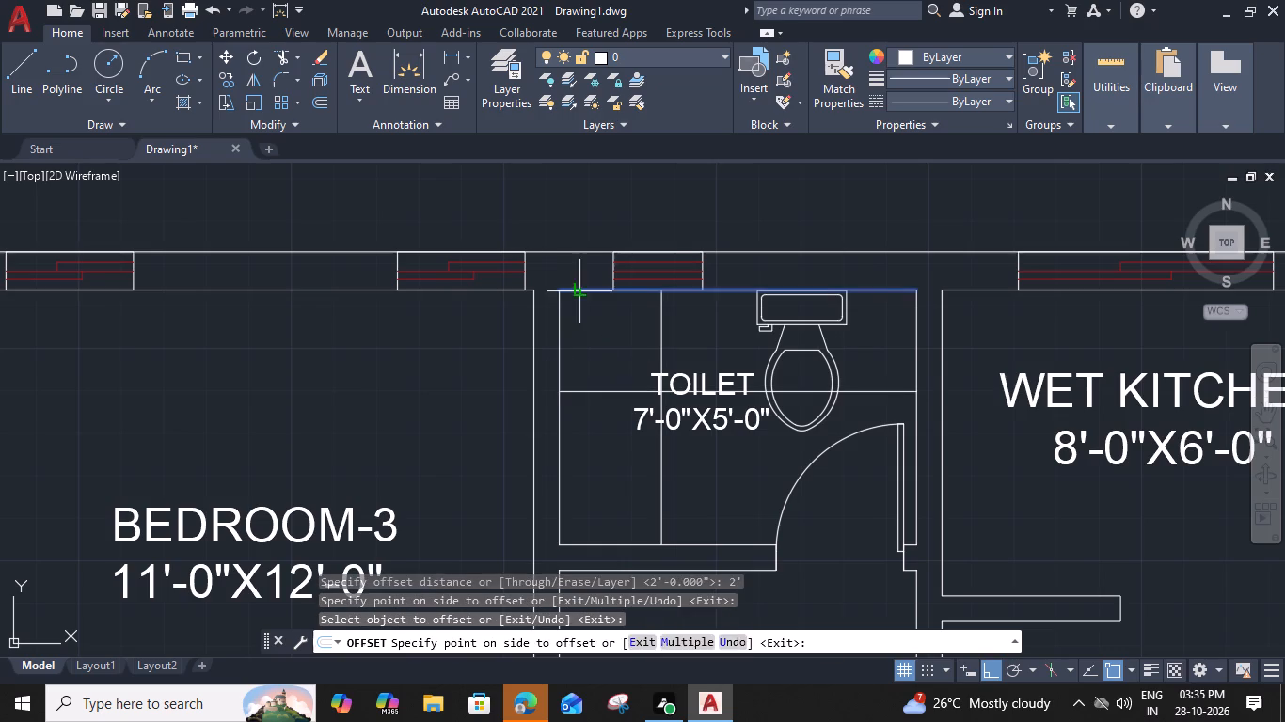
left_click(582, 392)
key("Escape")
Trim the lower part of the vertical offset line and the horizontal one between their crossing and the toilet fixture.
type("TR")
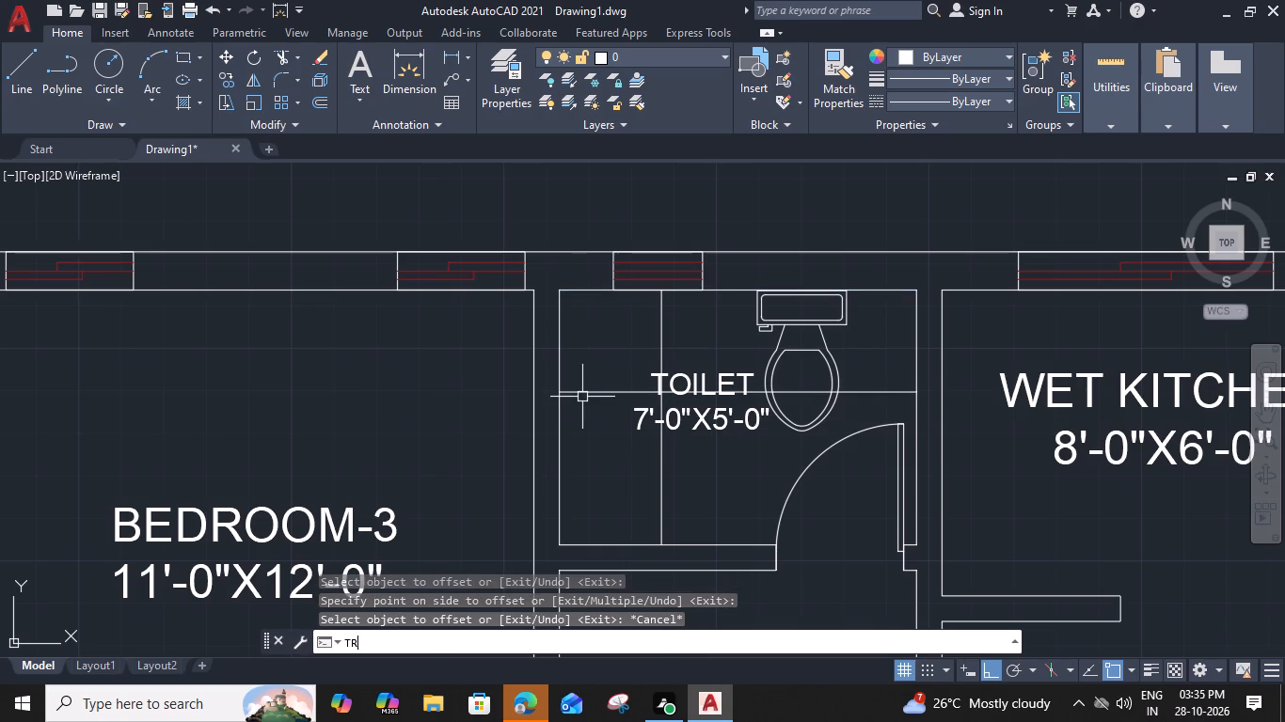
key("space")
scroll(628, 463, "up", 1)
left_click(678, 483)
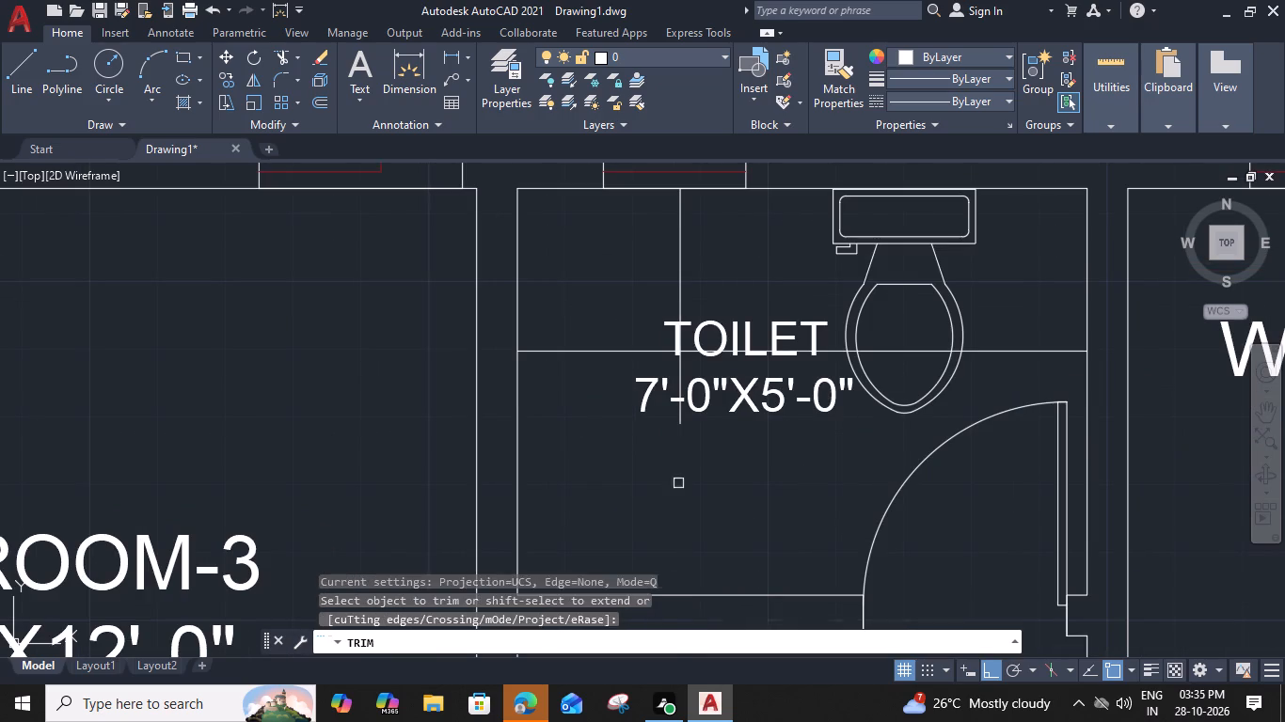
left_click(835, 349)
key("Escape")
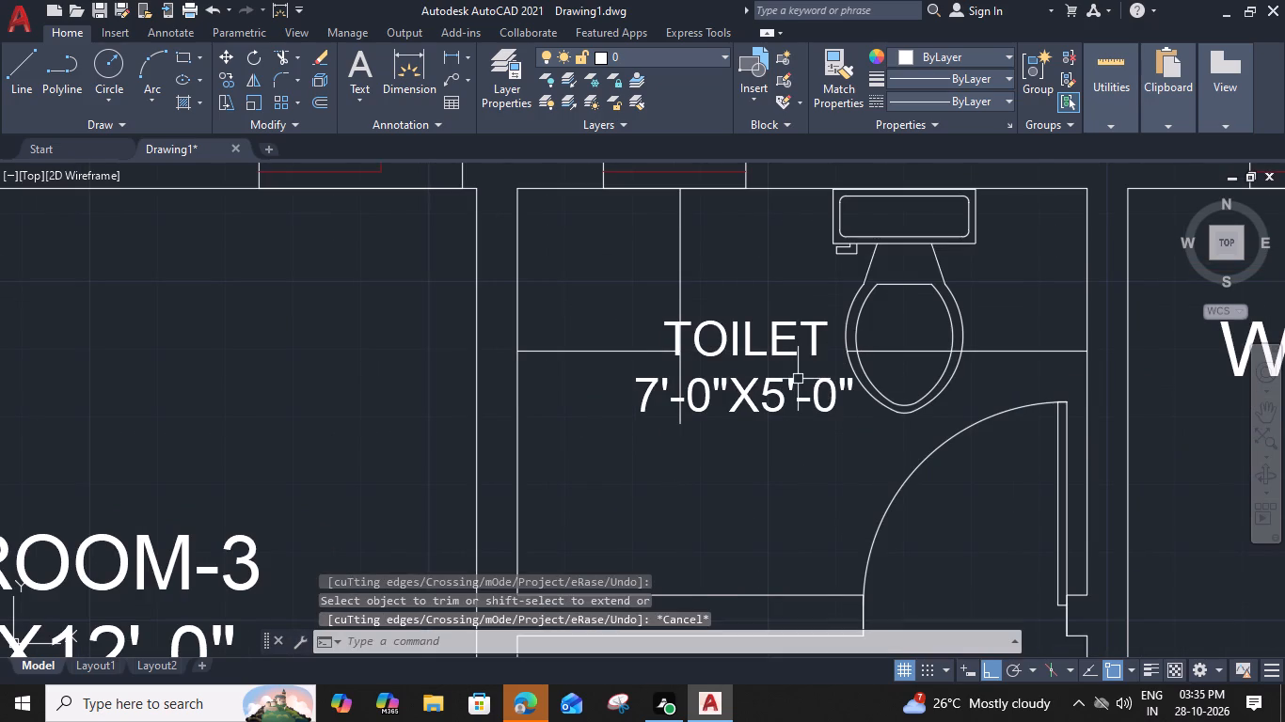
Move the TOILET 7'-0"X5'-0" label straight south, clear of the two offset lines.
left_click(785, 390)
type("M")
key("space")
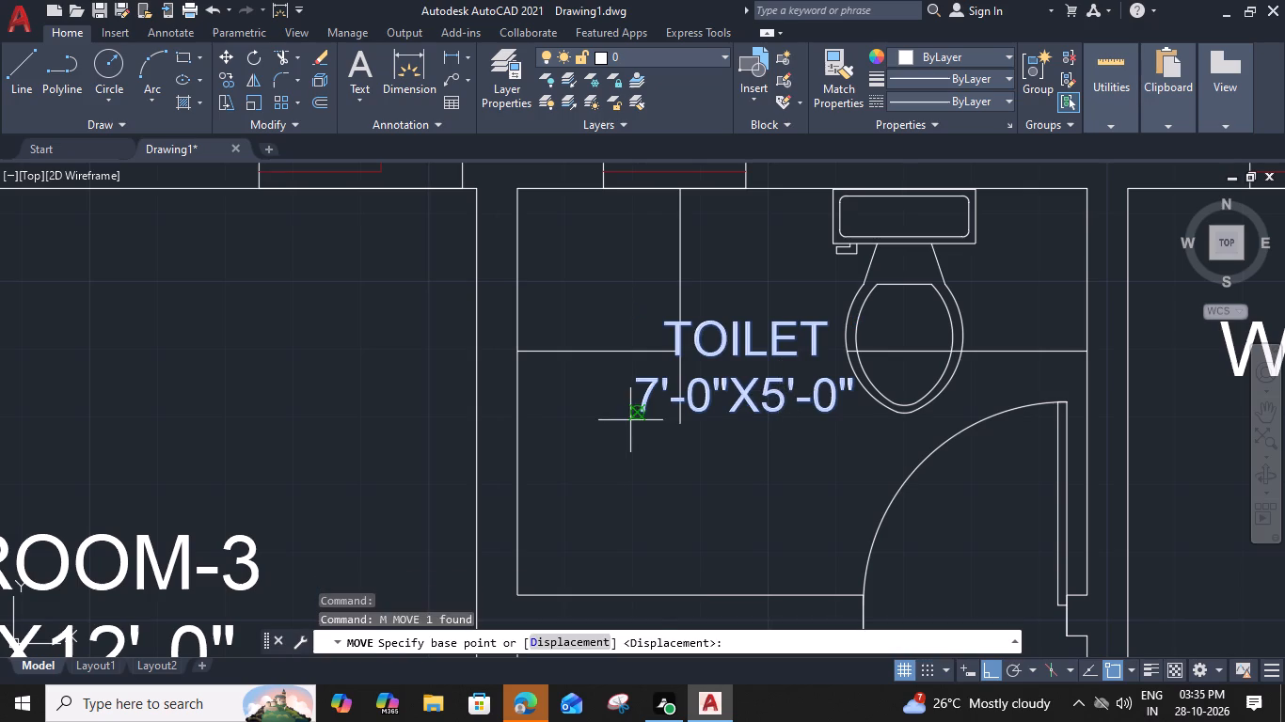
left_click(635, 418)
left_click(629, 518)
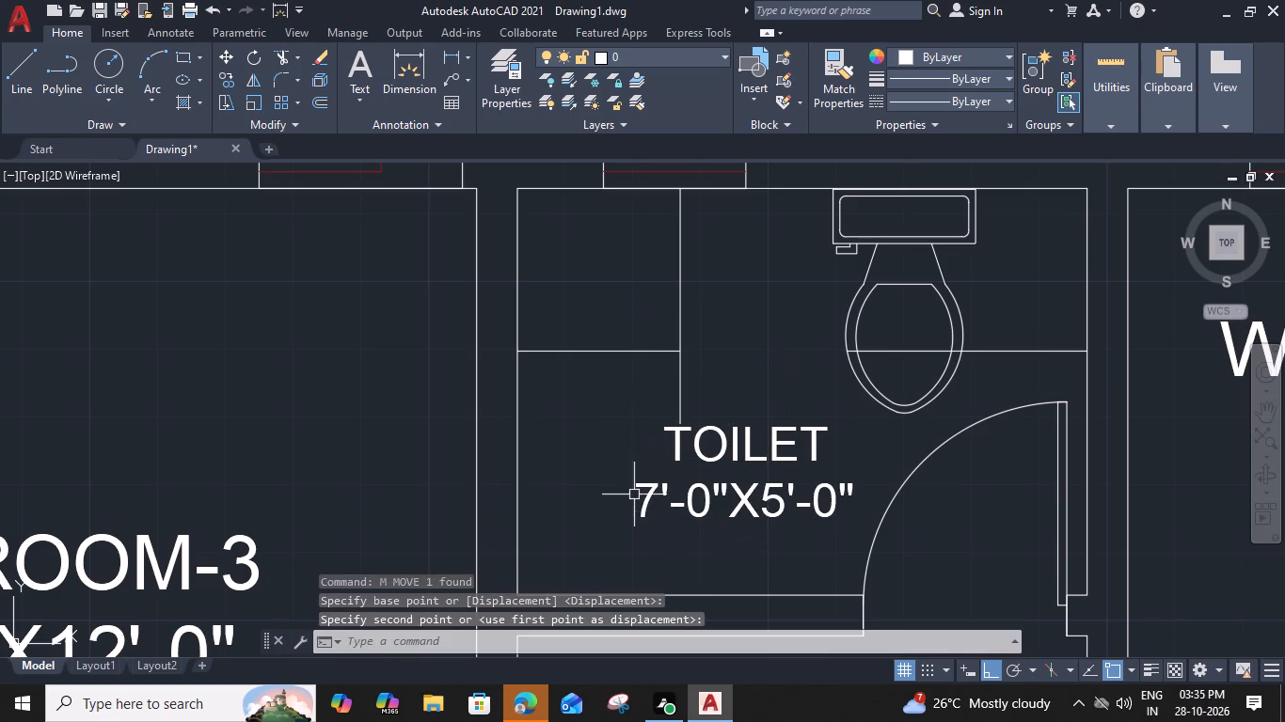
Trim the vertical line's remaining tail and remove the horizontal line's leftovers around the fixture, leaving a 2' corner square.
type("TR")
key("space")
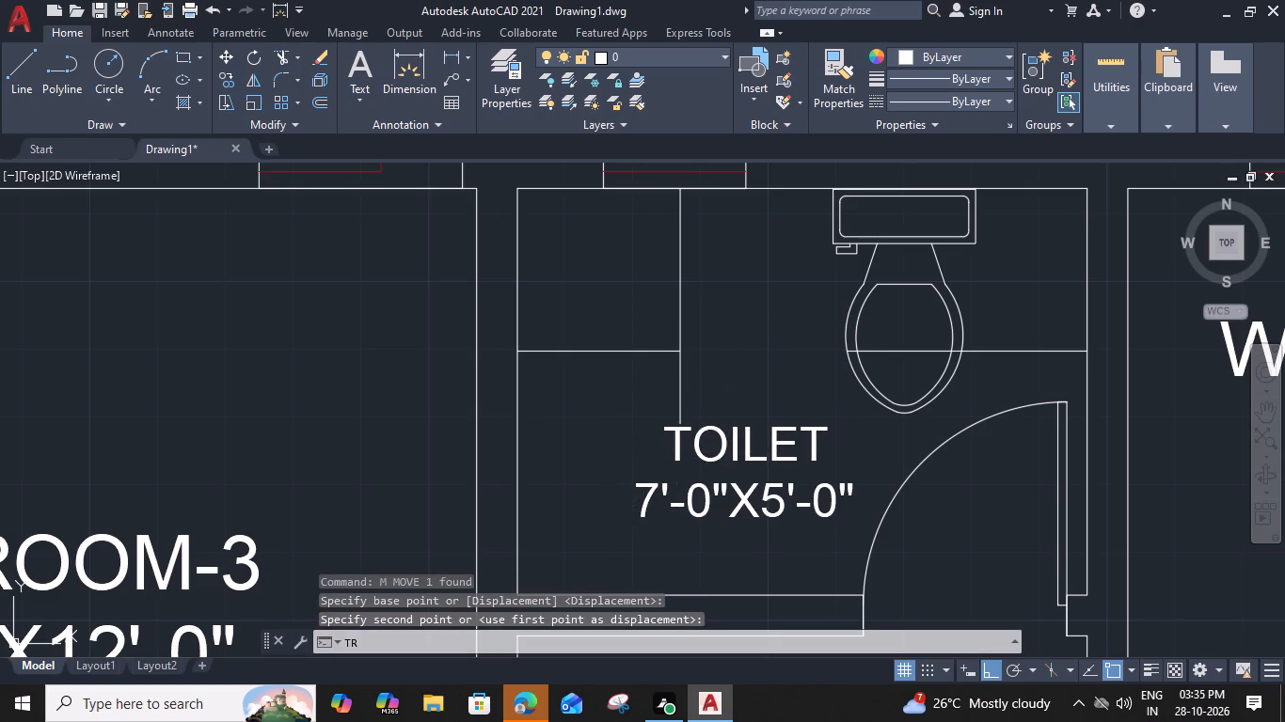
left_click(685, 380)
left_click(883, 353)
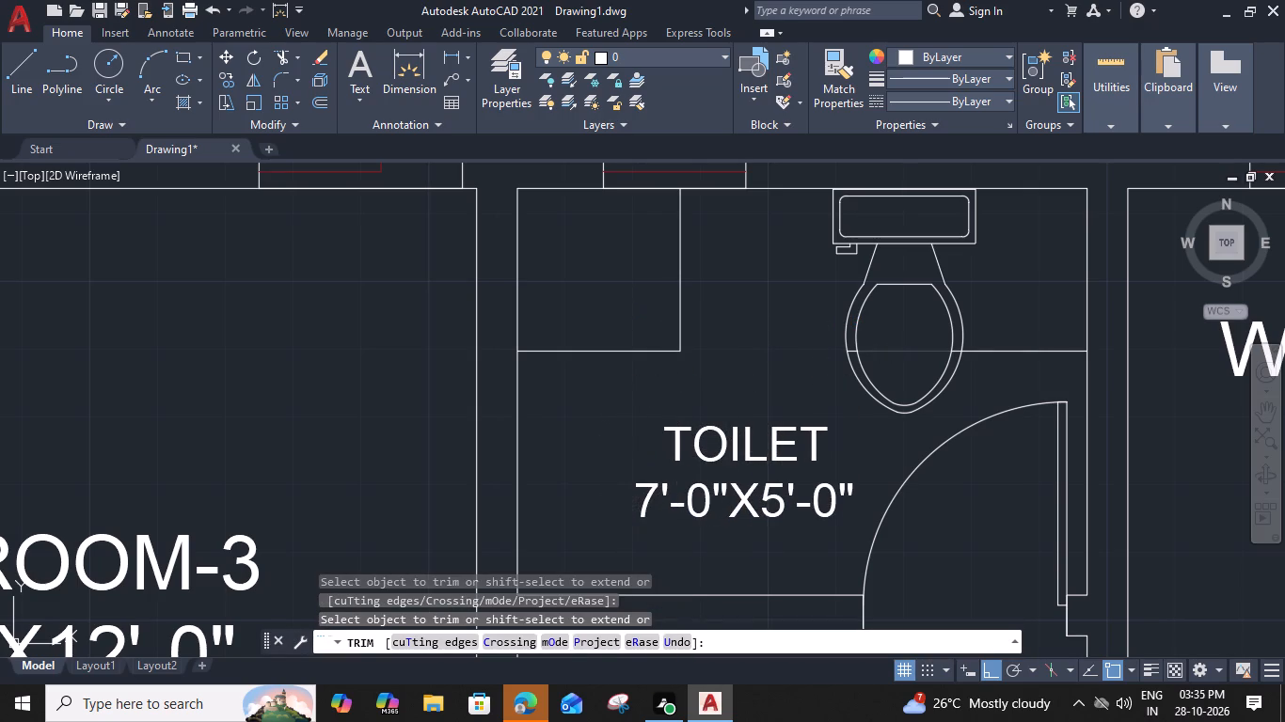
key("Escape")
left_click(1006, 350)
key("Delete")
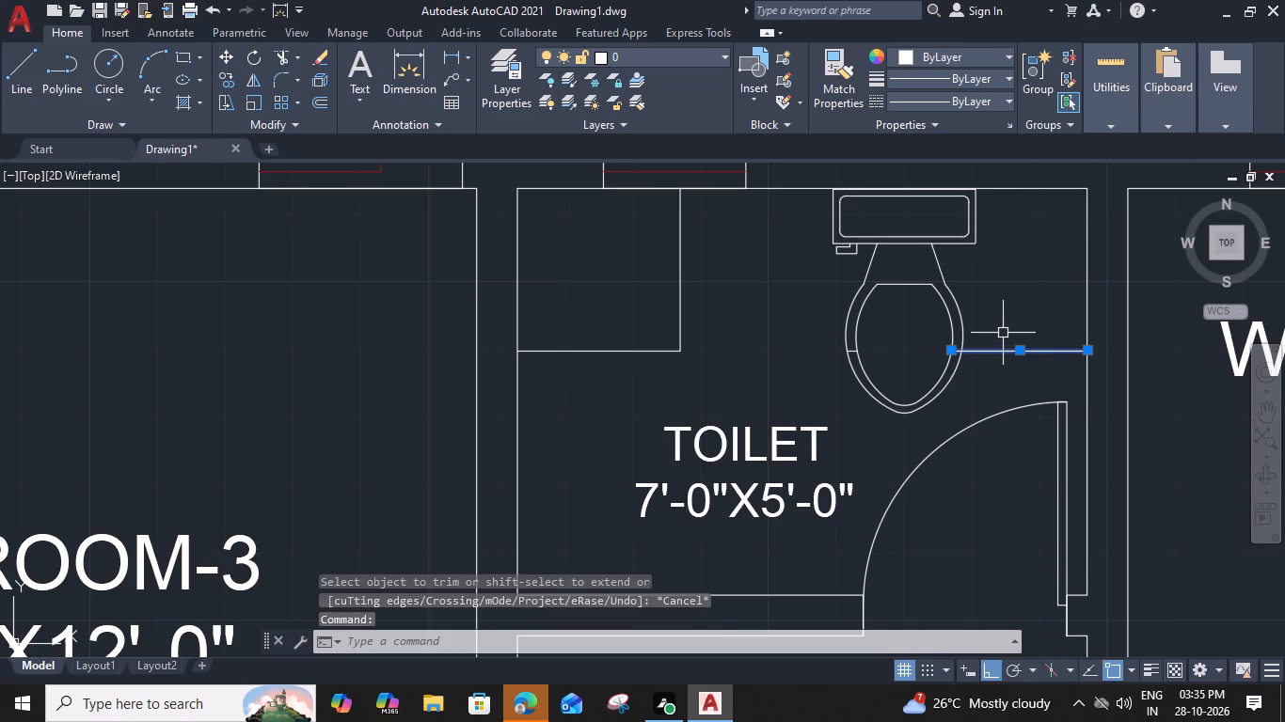
scroll(878, 340, "up", 2)
left_click(812, 368)
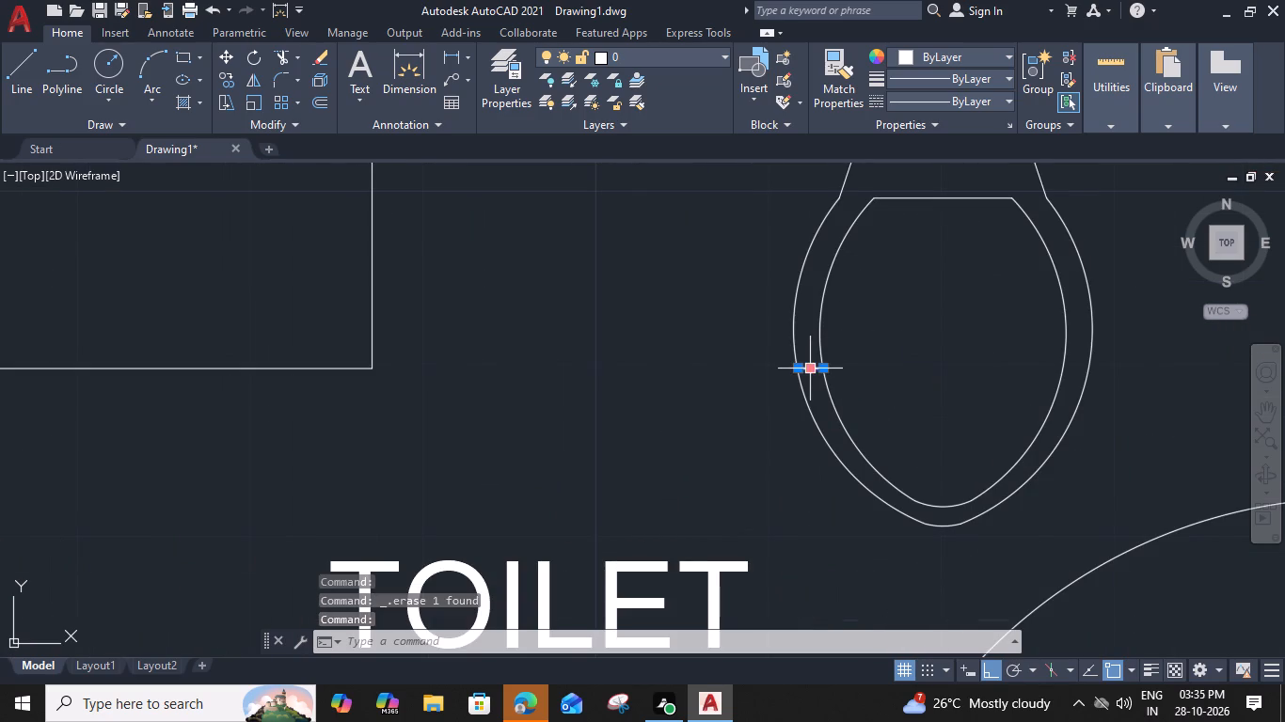
key("Delete")
Offset the corner square's east and south lines 2" outward.
scroll(806, 369, "down", 2)
middle_click_drag(630, 378, 661, 408)
left_click(664, 369)
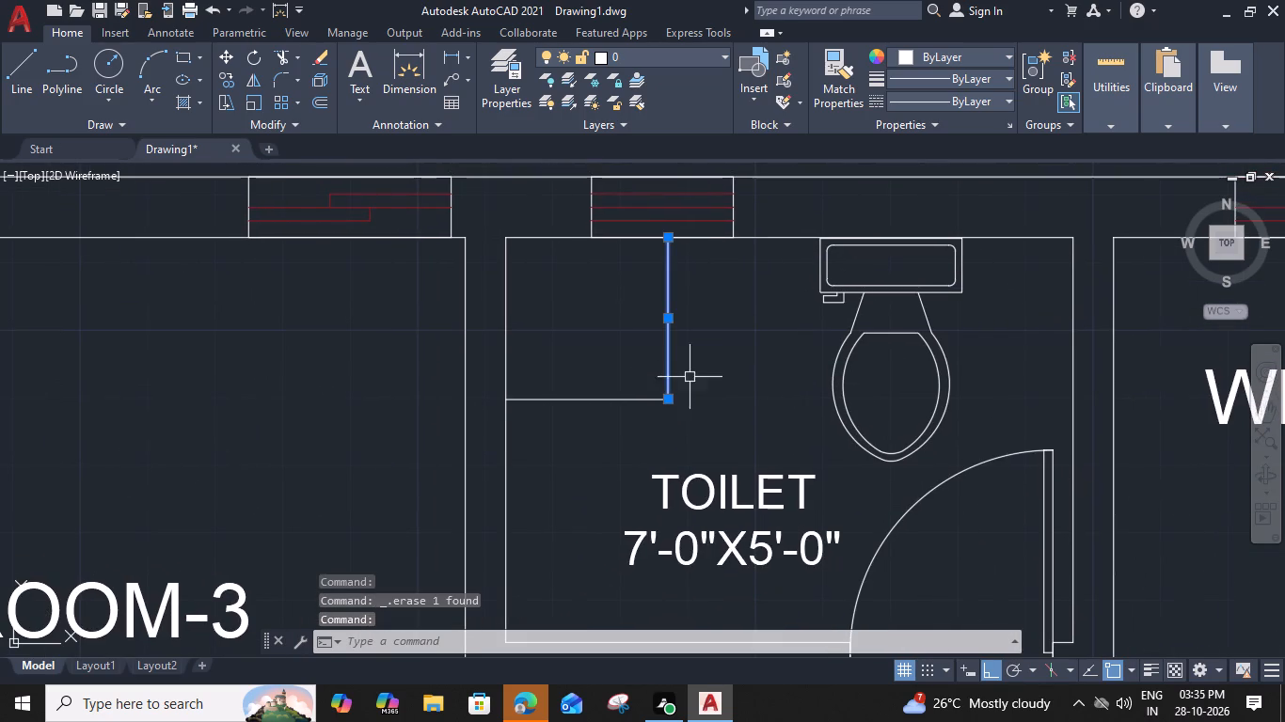
type("O 2")
key("shift+quotedbl")
key("Return")
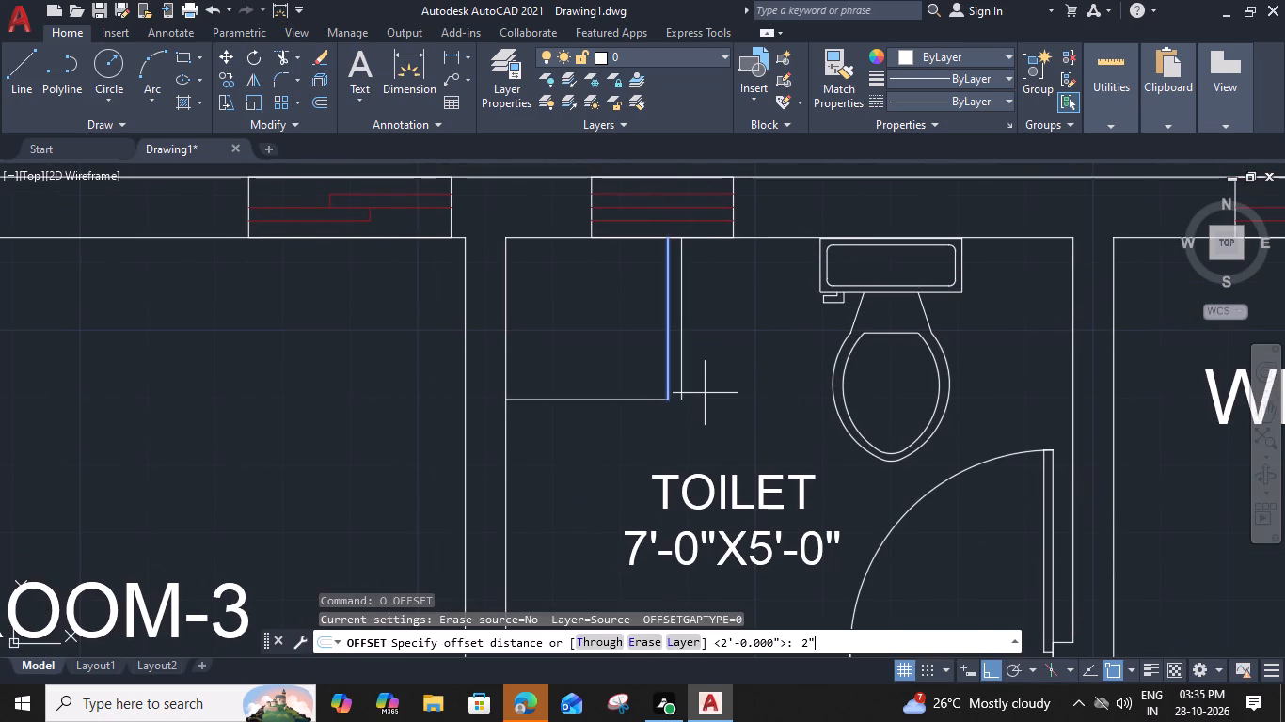
left_click(717, 400)
left_click(610, 395)
left_click(615, 443)
key("Escape")
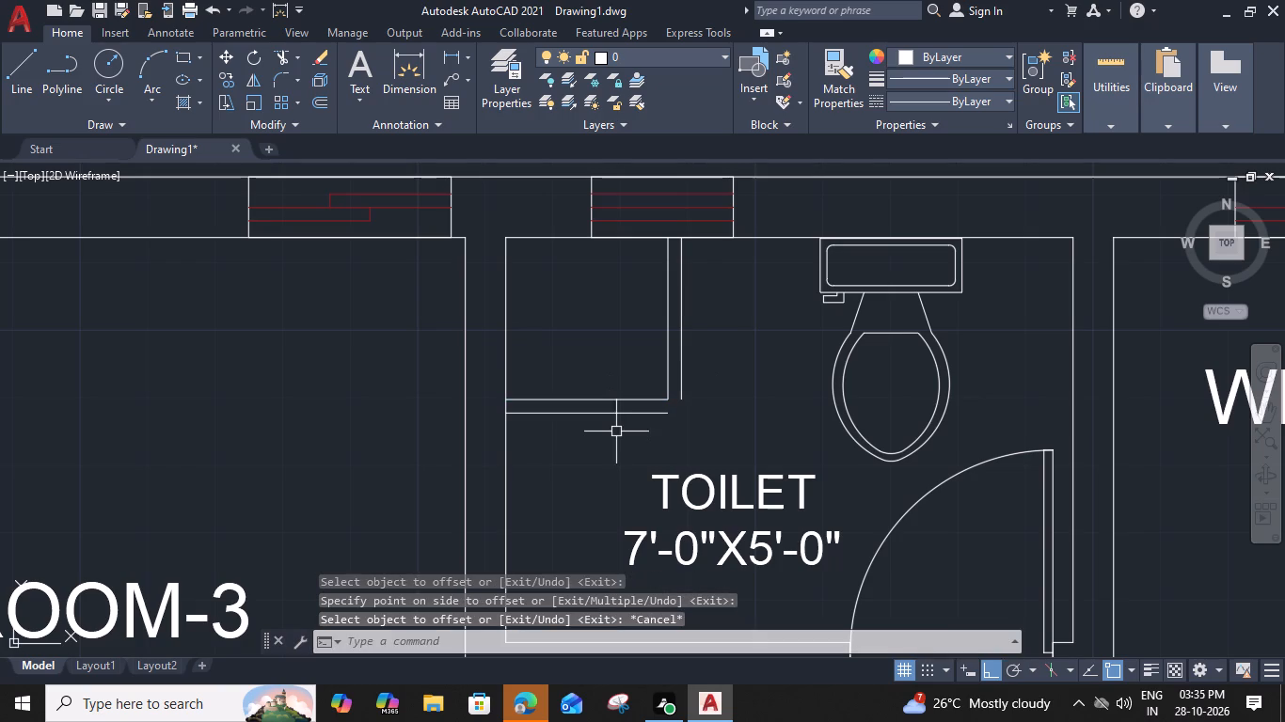
Fillet the two outer offset lines into a sharp corner around the 2' square.
type("F")
key("space")
left_click(629, 410)
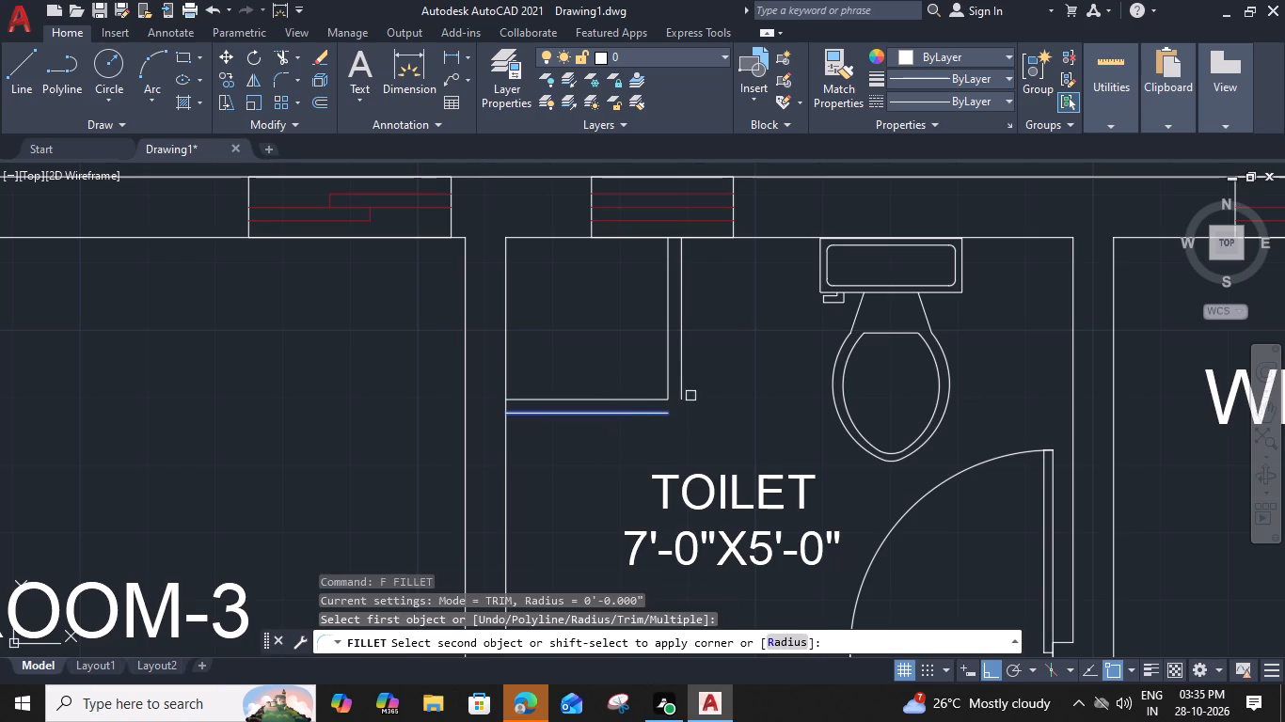
left_click(684, 390)
key("Escape")
Insert the Bed - Queen block from the Home - Space Planner blocks in DesignCenter near Bedroom-3's south wall.
scroll(688, 384, "down", 2)
middle_click_drag(574, 414, 691, 401)
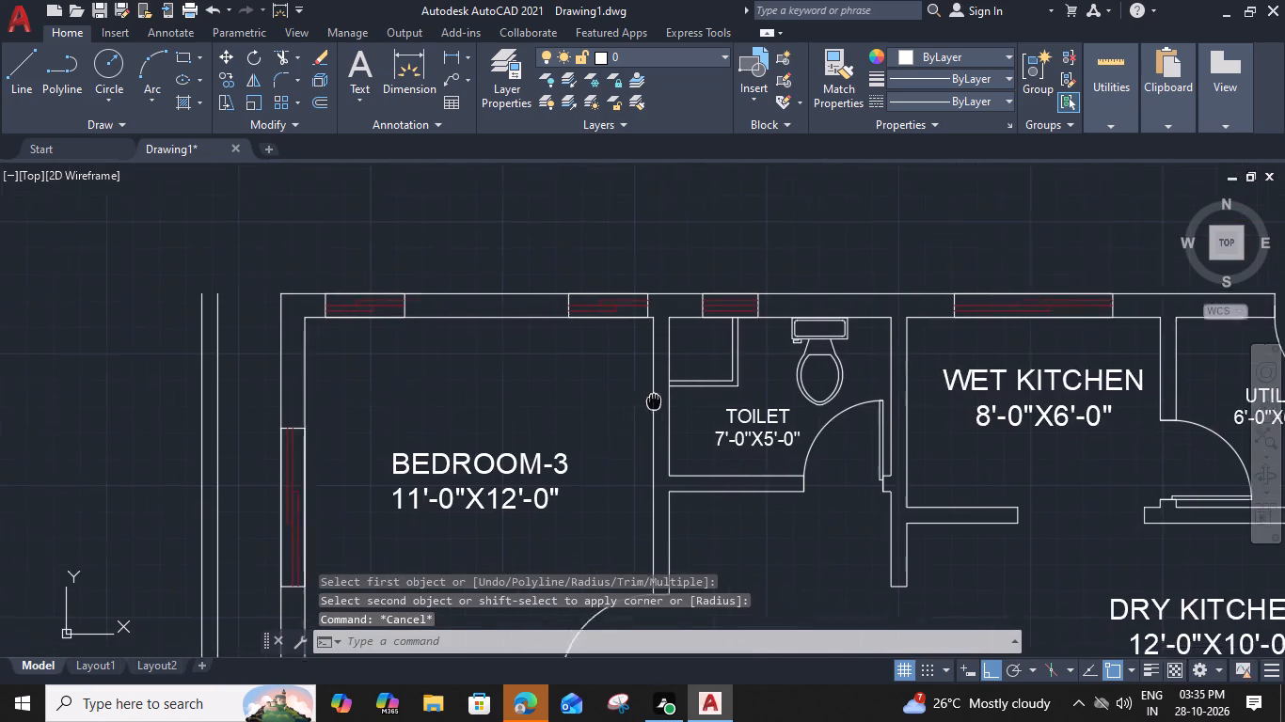
middle_click_drag(691, 401, 744, 401)
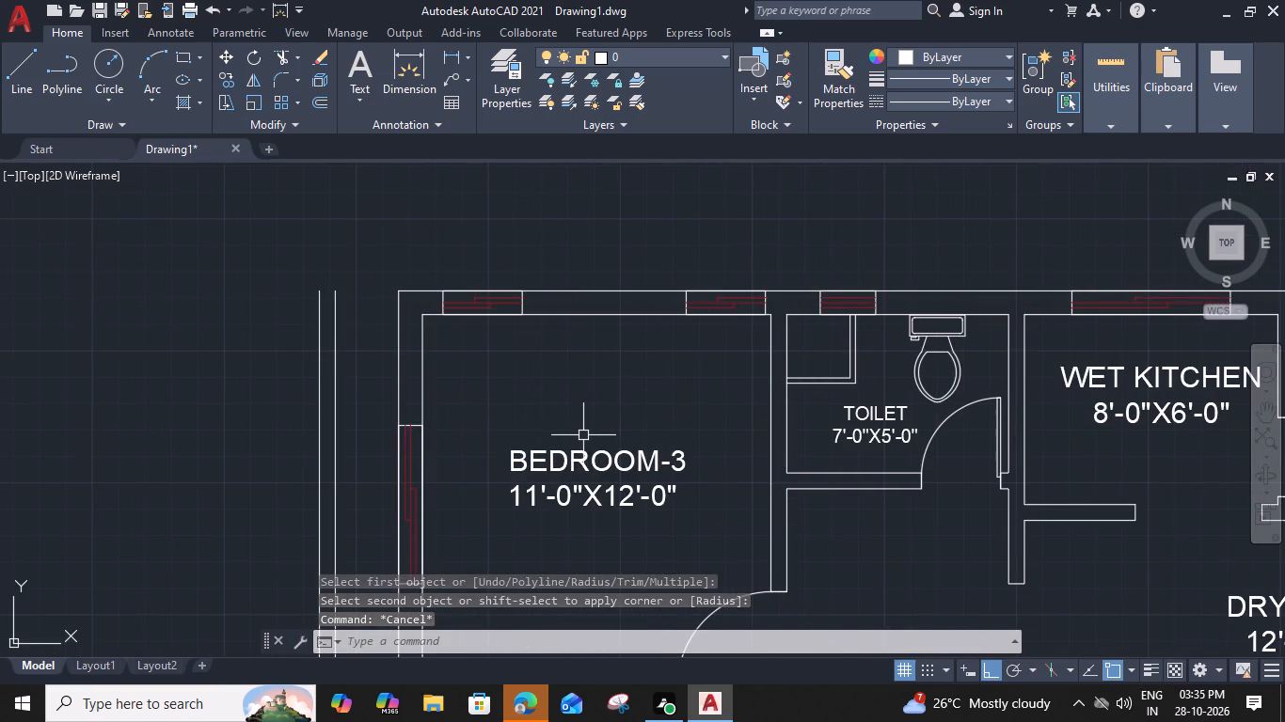
middle_click_drag(572, 433, 690, 372)
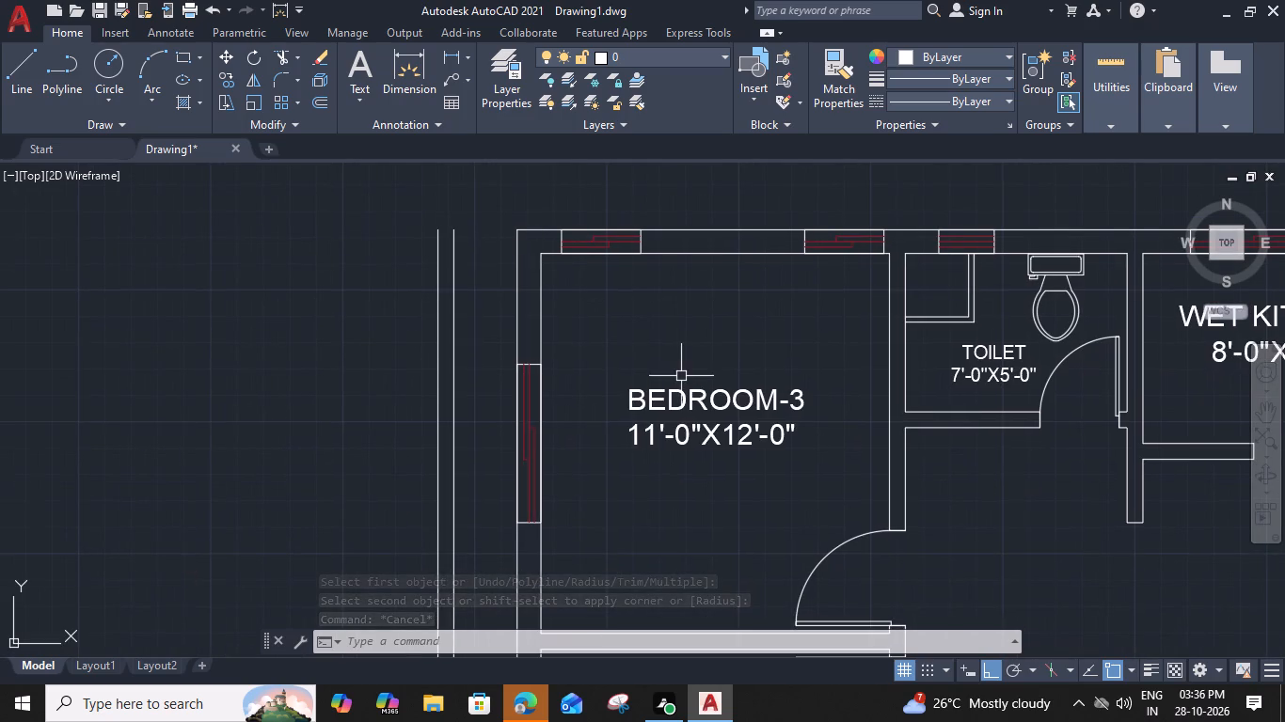
key("ctrl+3")
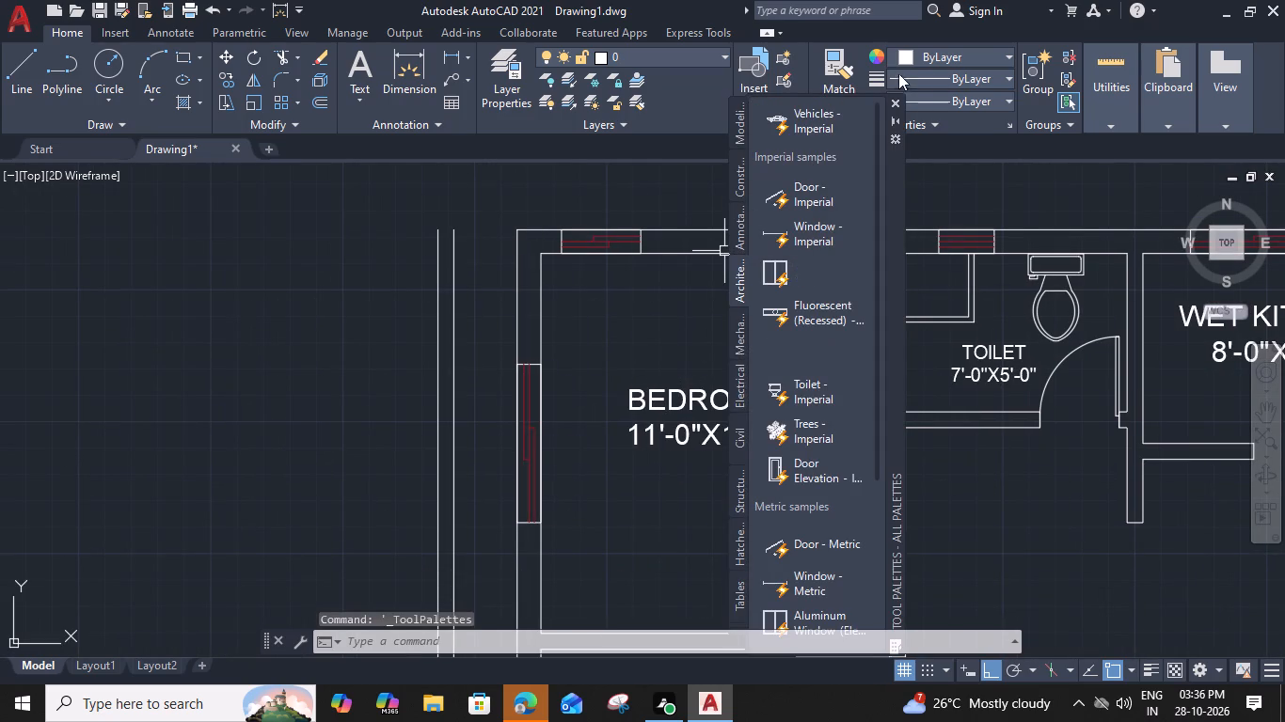
left_click(893, 102)
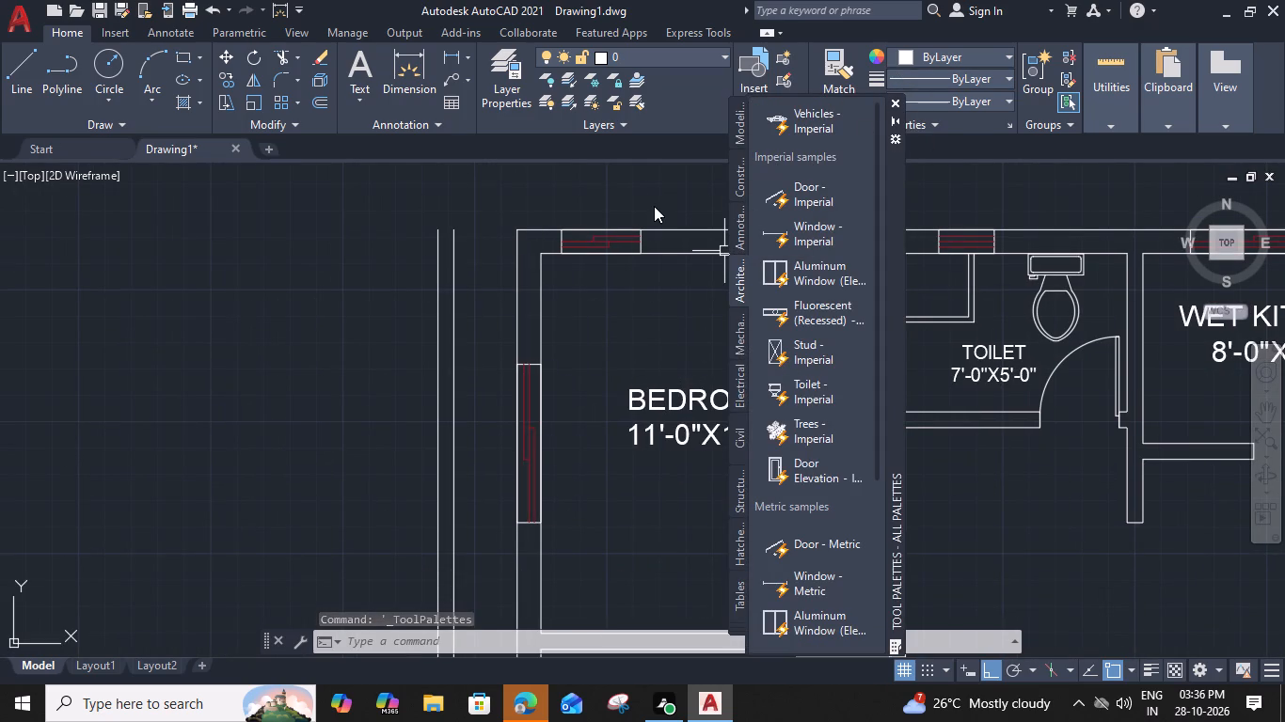
key("ctrl+2")
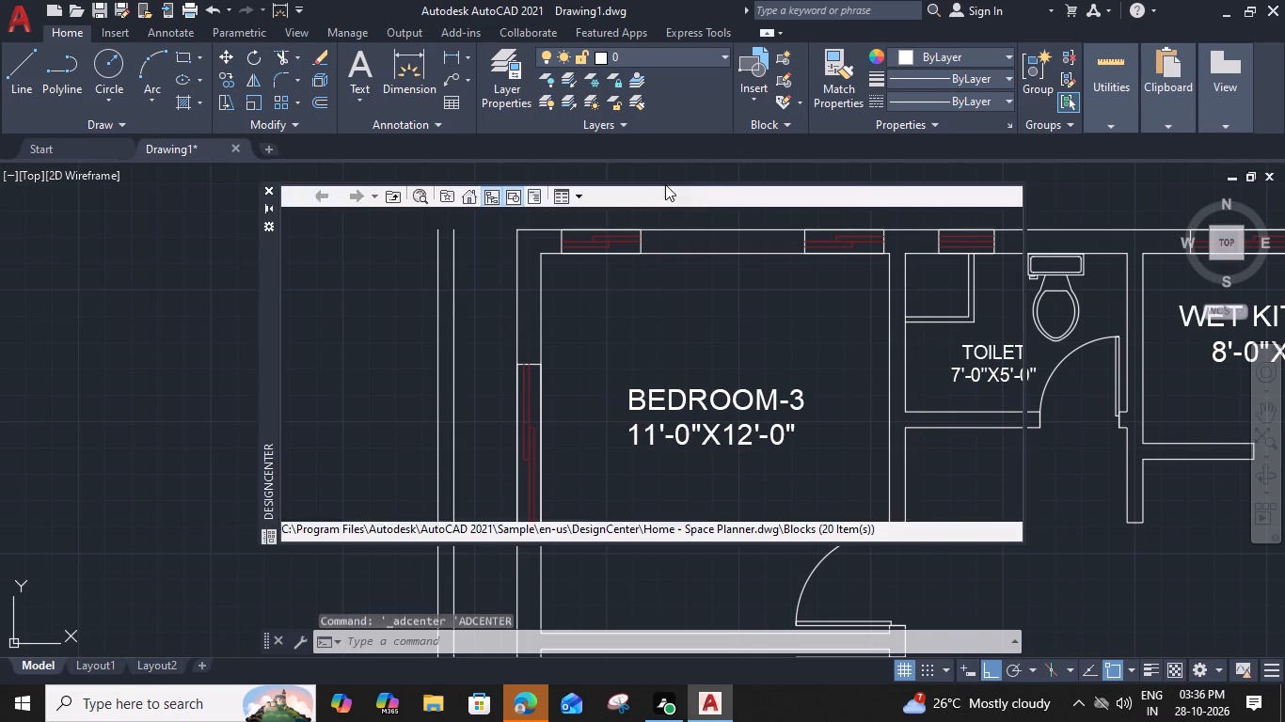
left_click_drag(506, 236, 645, 515)
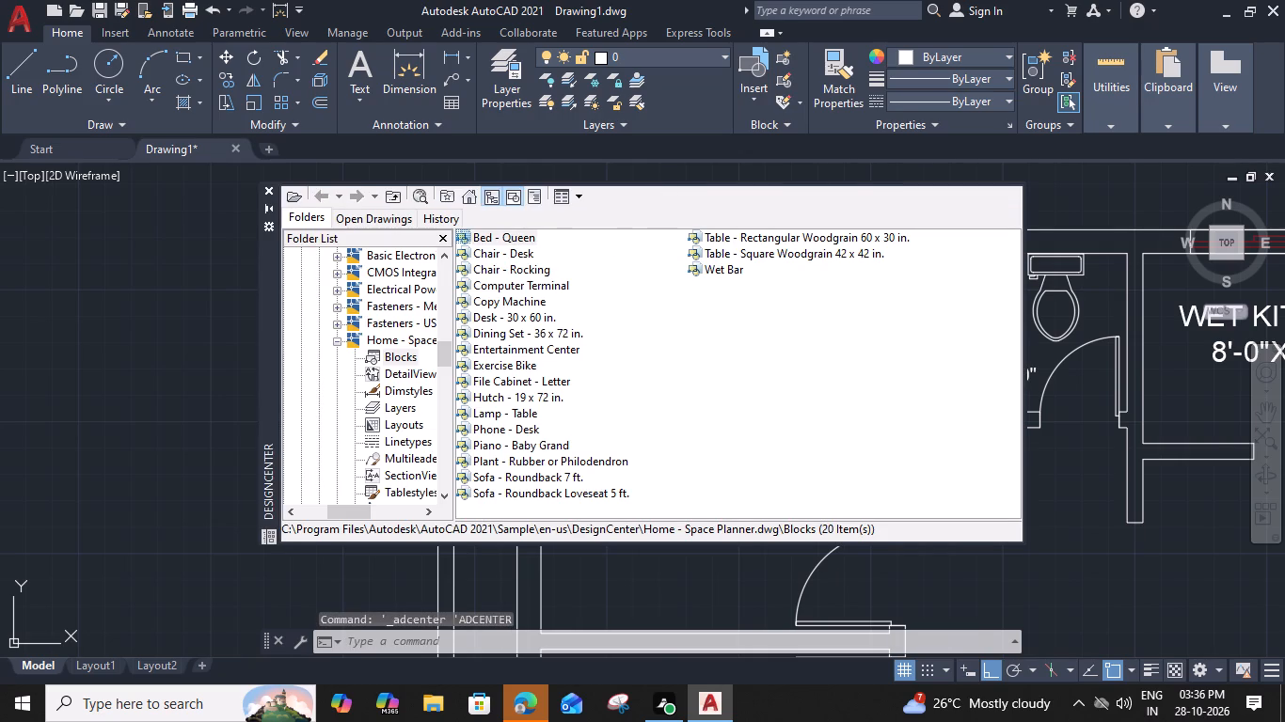
left_click_drag(645, 515, 659, 563)
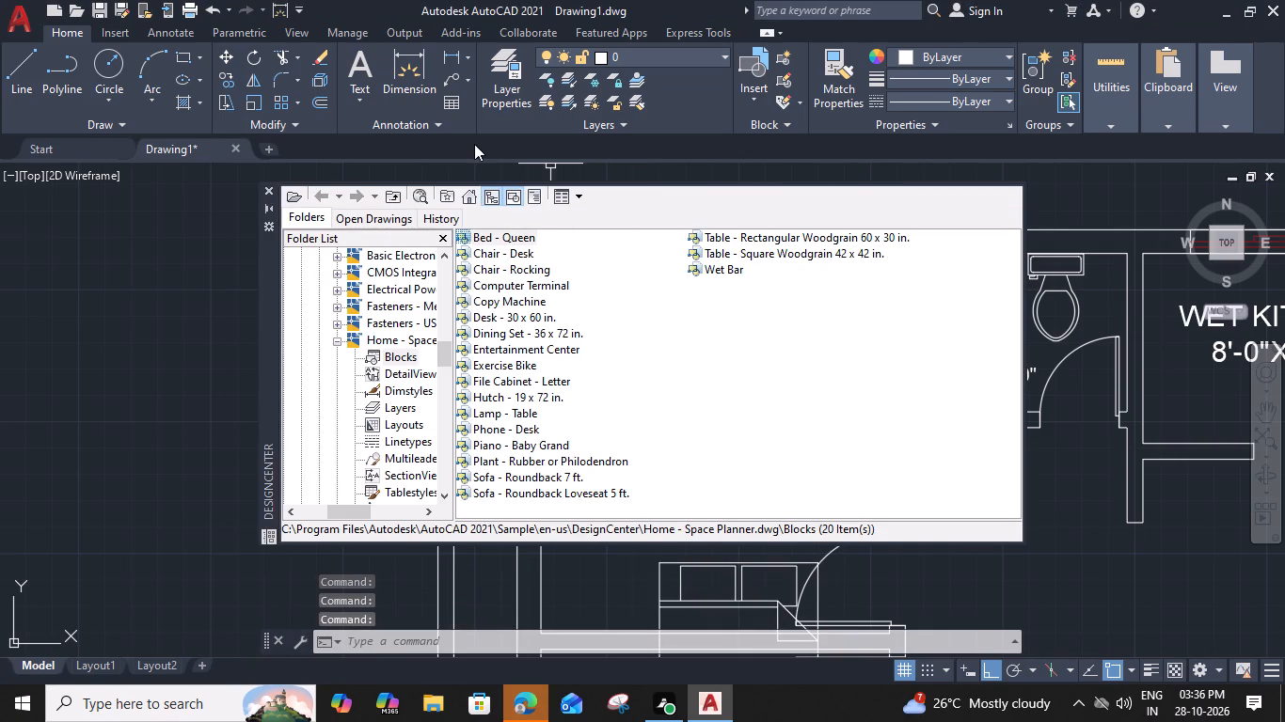
left_click(266, 193)
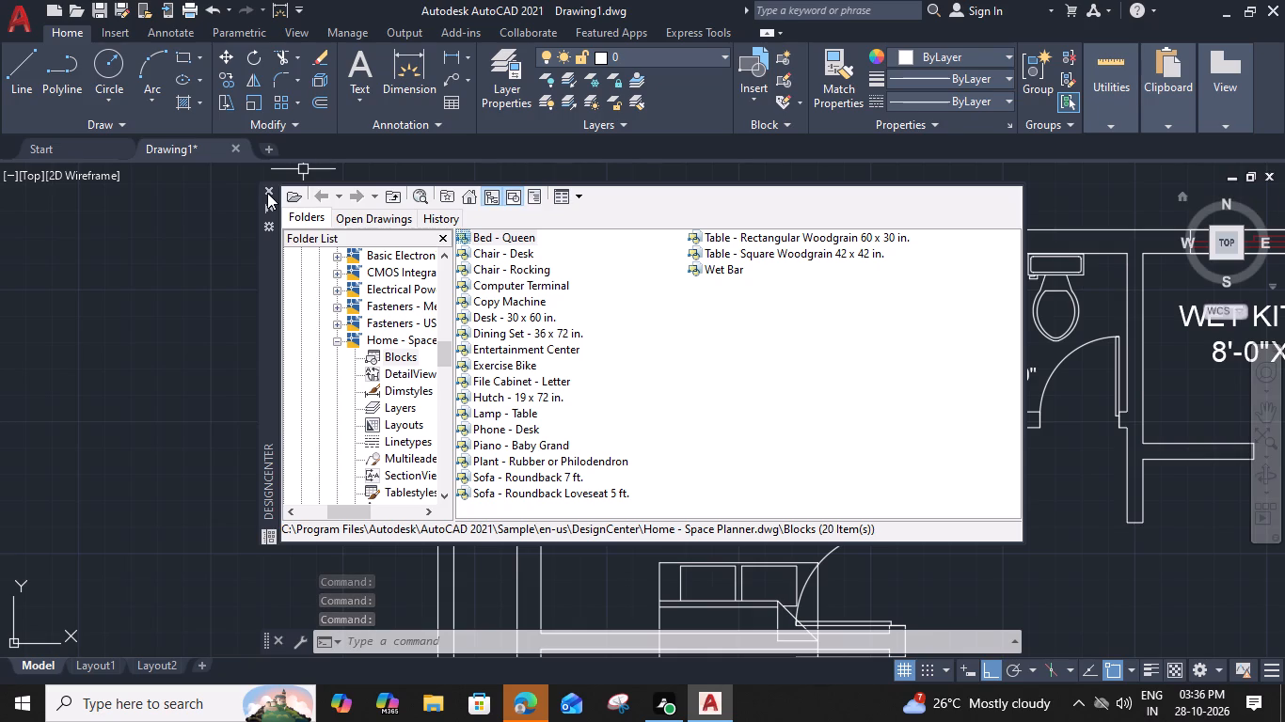
left_click(271, 184)
left_click(316, 274)
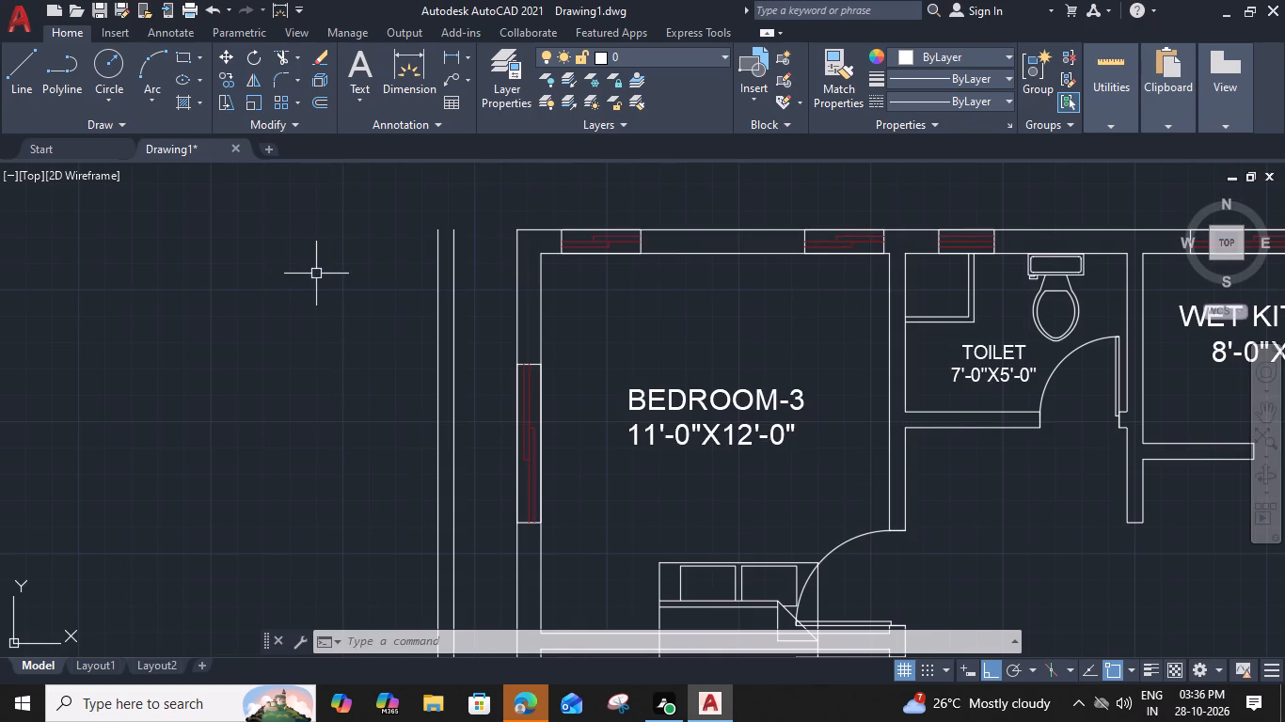
Rotate Bedroom-3's queen bed 90° counterclockwise about its northwest corner so that its head faces the west wall.
left_click(722, 568)
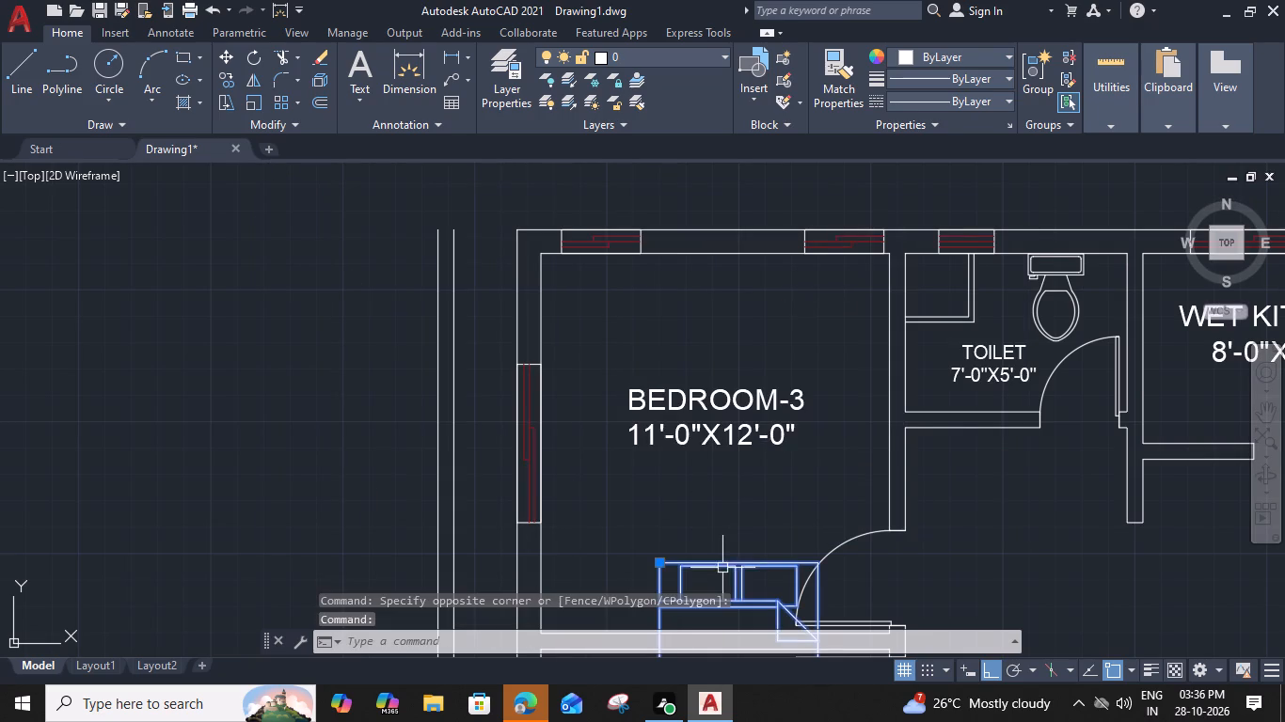
middle_click_drag(715, 527, 719, 411)
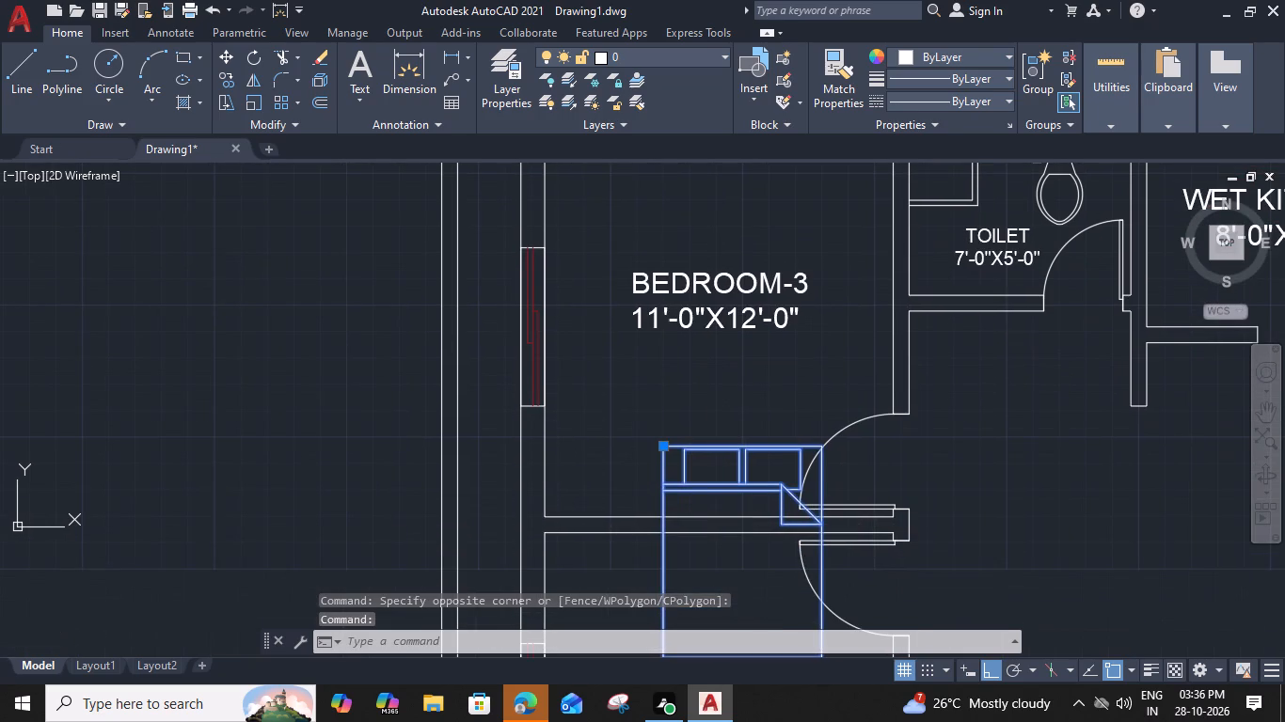
type("RO")
key("space")
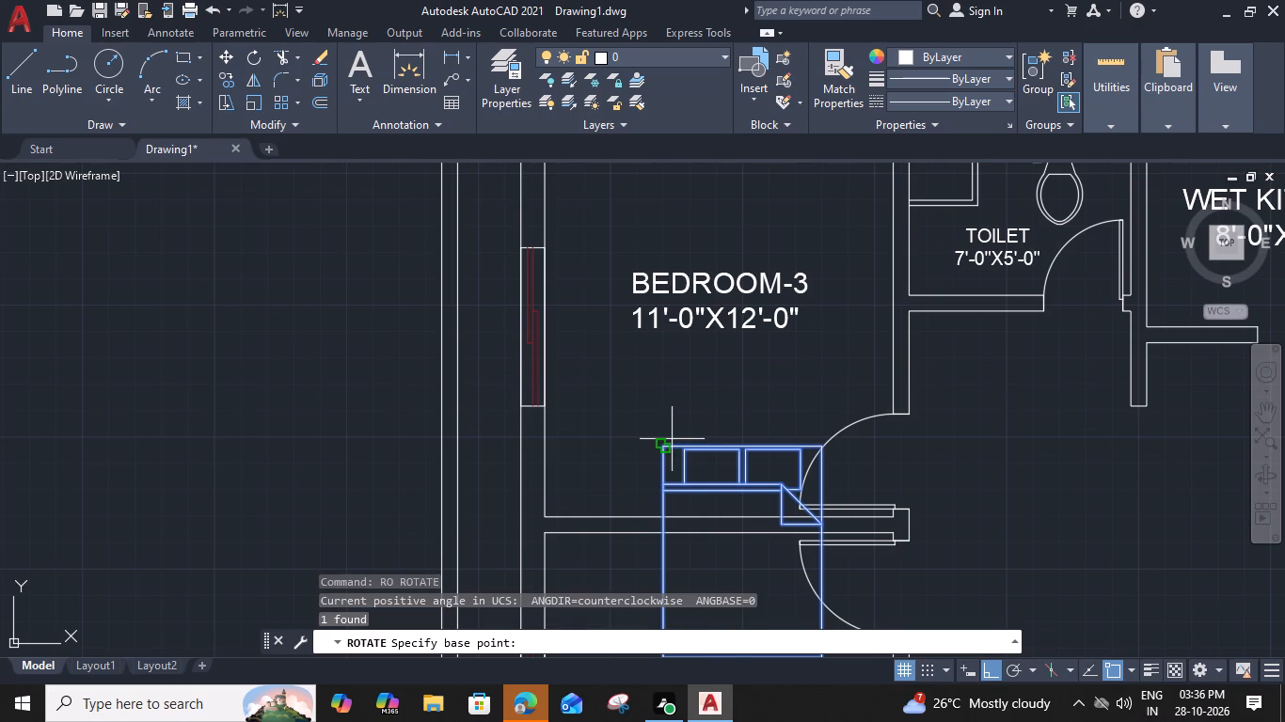
left_click(662, 449)
scroll(652, 394, "up", 2)
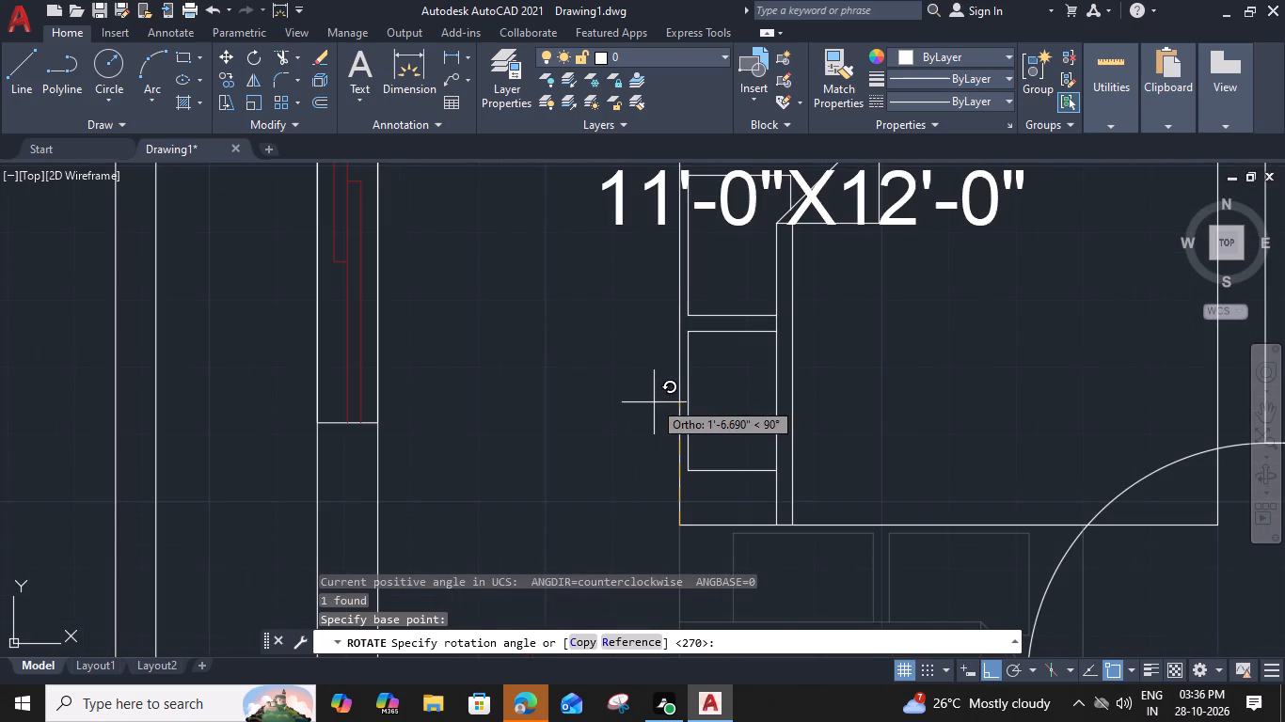
left_click(680, 332)
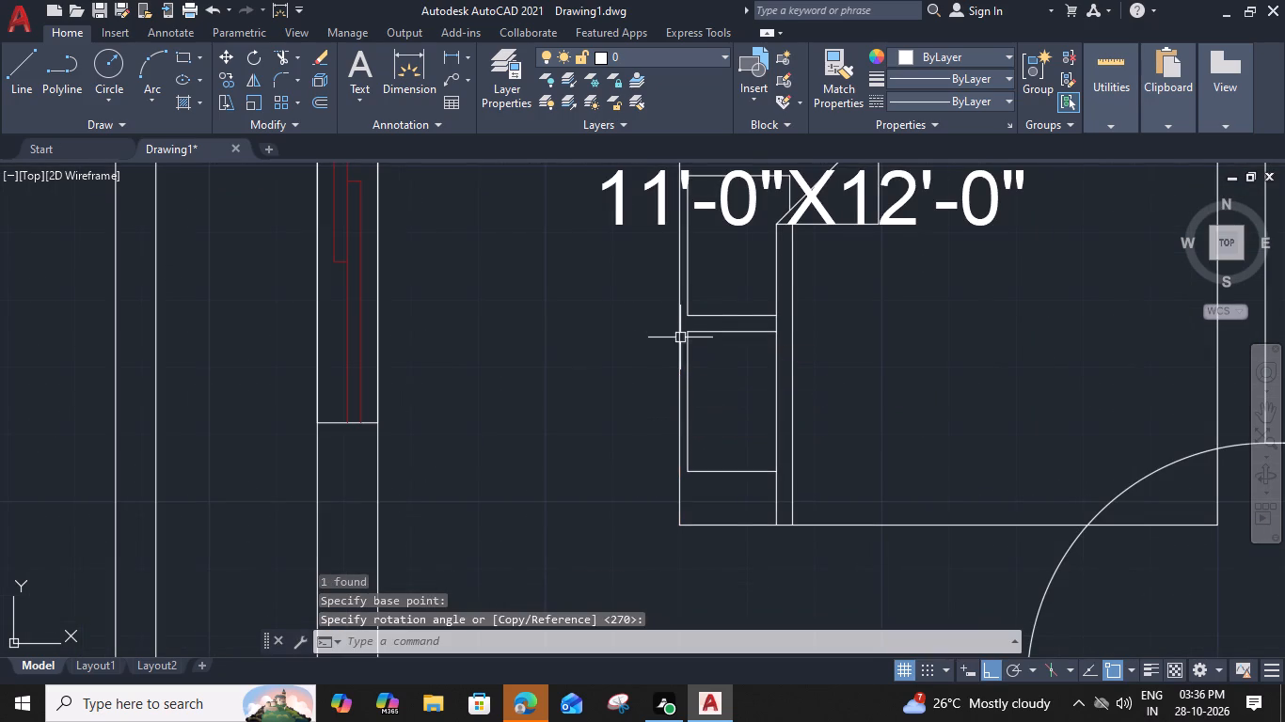
Move the queen bed by the midpoint of its head edge to the west wall, centred on the window.
left_click_drag(816, 361, 804, 374)
left_click(632, 507)
type("M")
key("space")
scroll(635, 457, "down", 2)
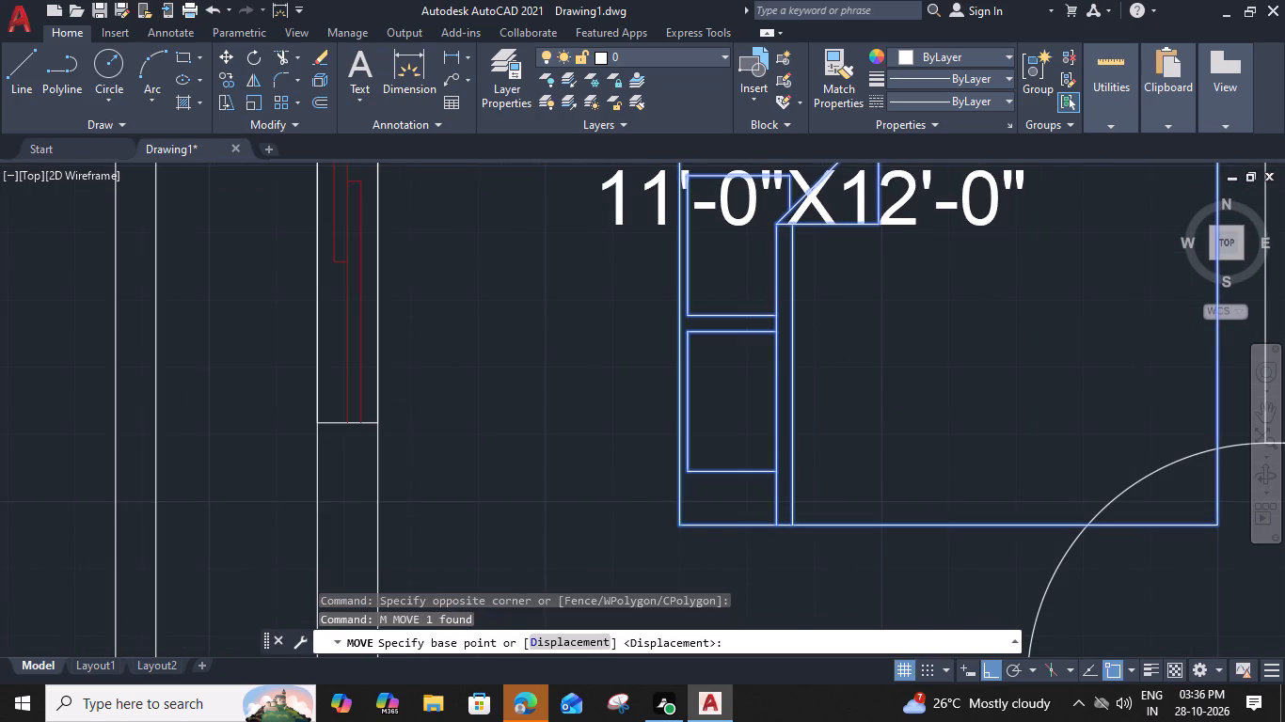
scroll(654, 400, "up", 1)
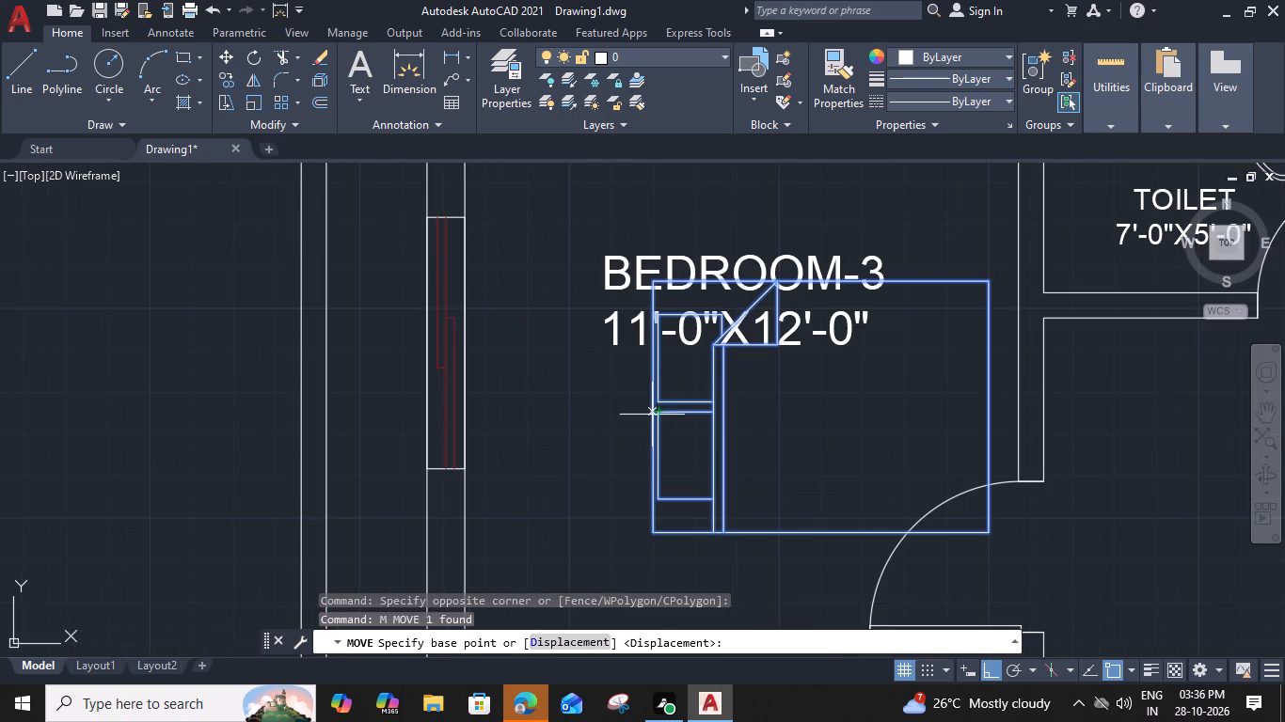
left_click(652, 407)
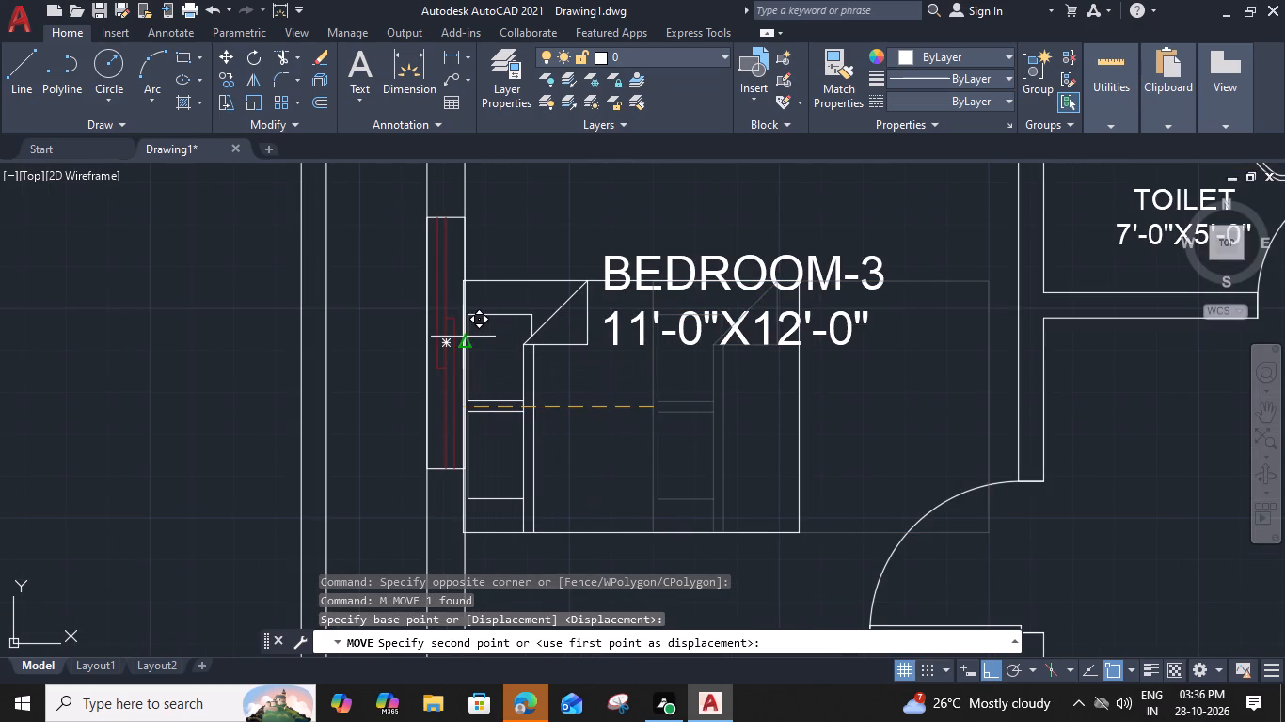
left_click(463, 343)
Shift the Bedroom-3 label about 11" south and then west so it sits over the bed beside the pillows.
left_click(651, 333)
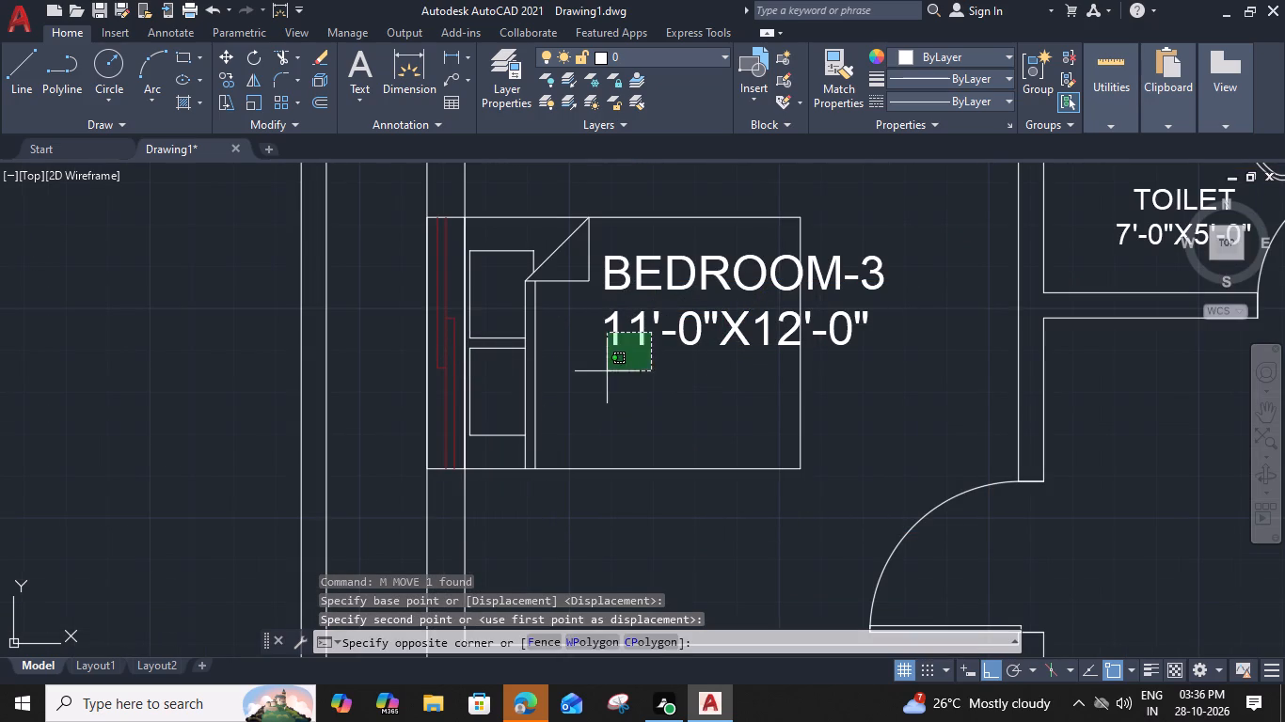
left_click(598, 369)
type("M")
key("space")
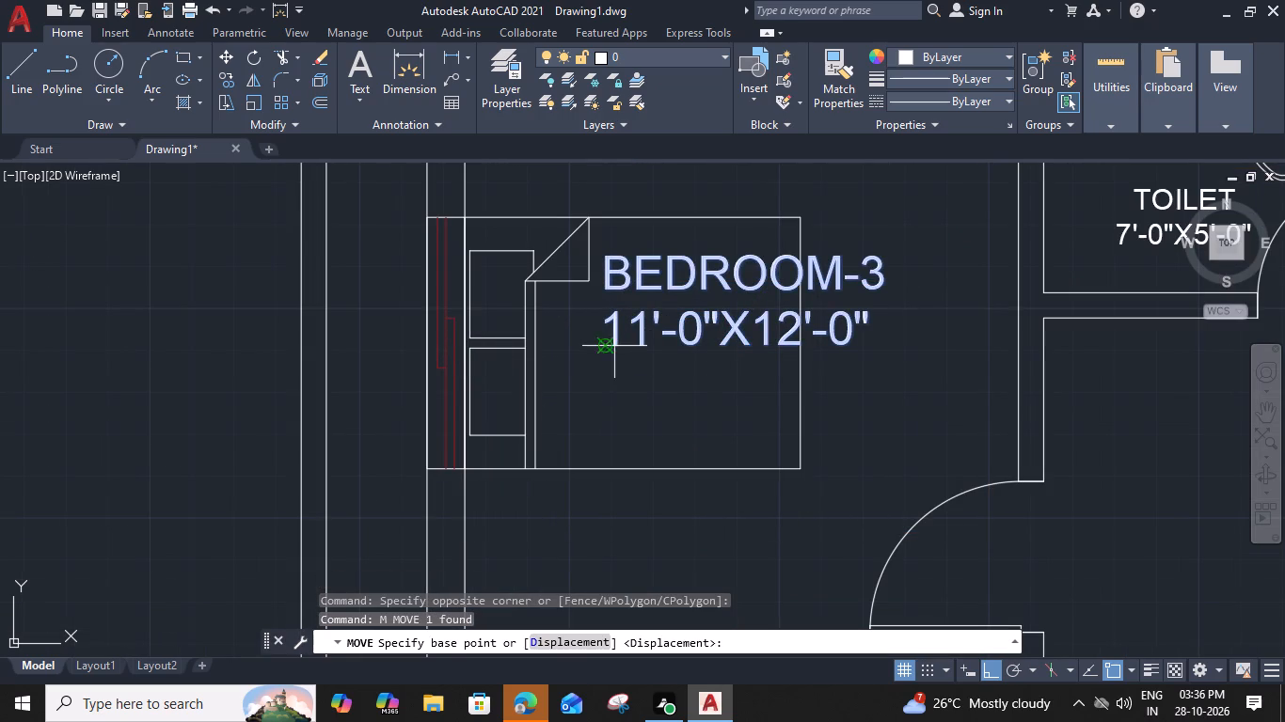
left_click(605, 350)
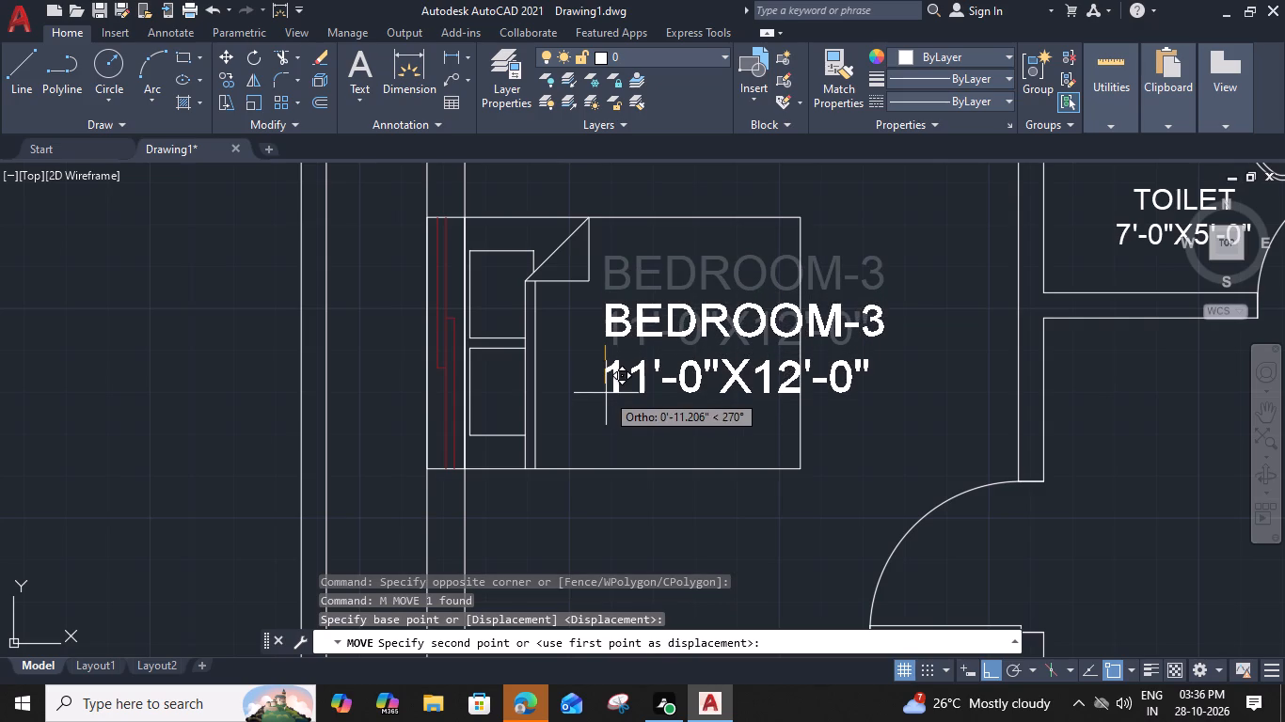
left_click(606, 391)
left_click(615, 383)
key("m")
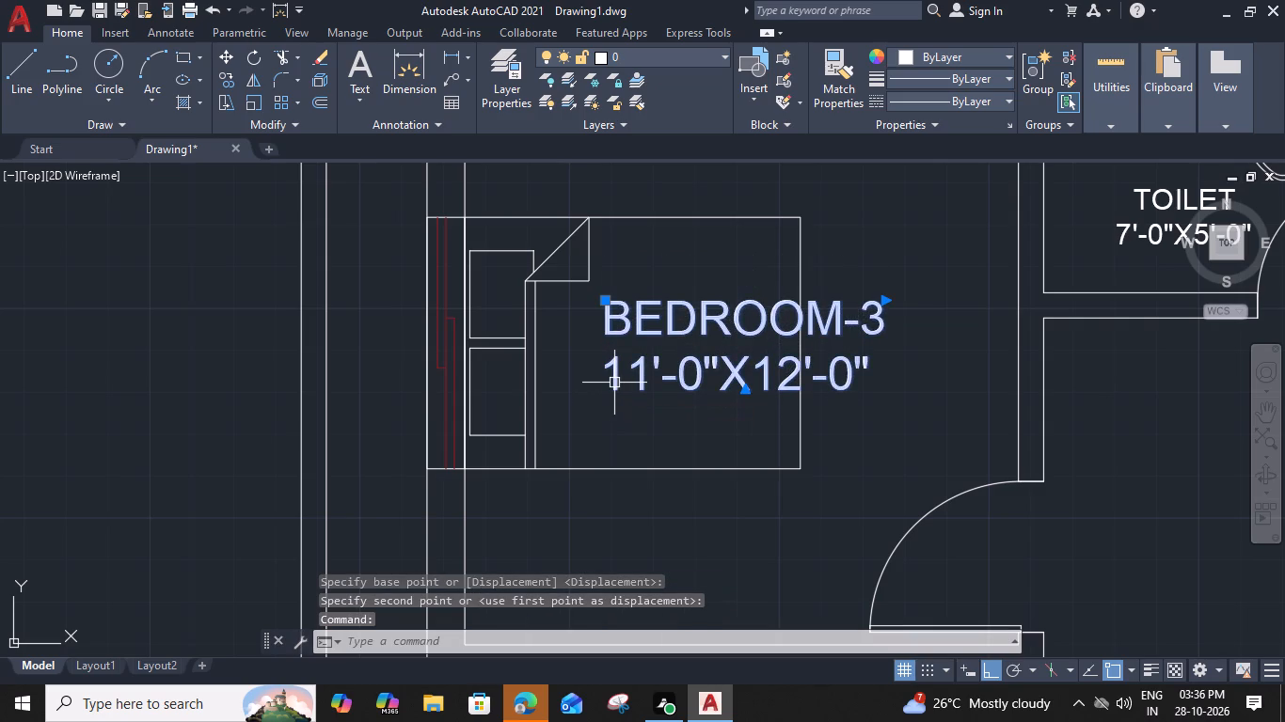
key("space")
left_click(602, 395)
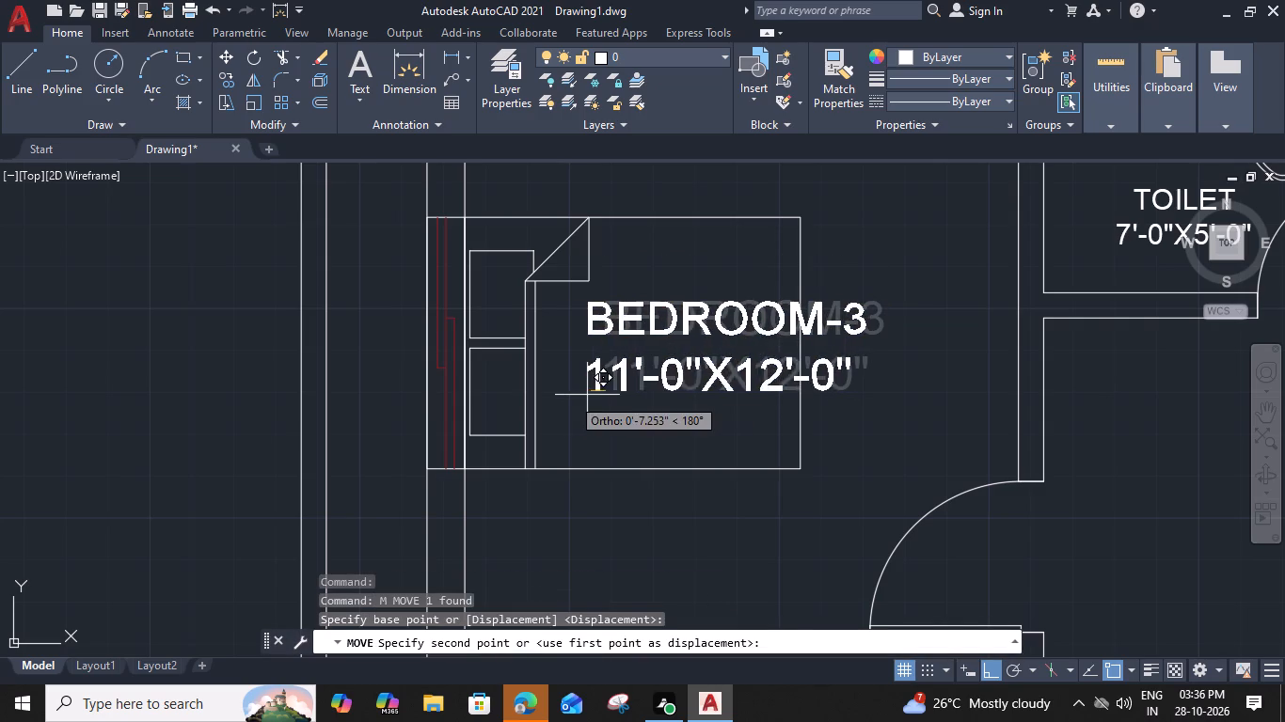
left_click(547, 400)
Rotate the Bedroom-3 label 90° about its lower-left corner so it reads vertically.
scroll(577, 396, "down", 1)
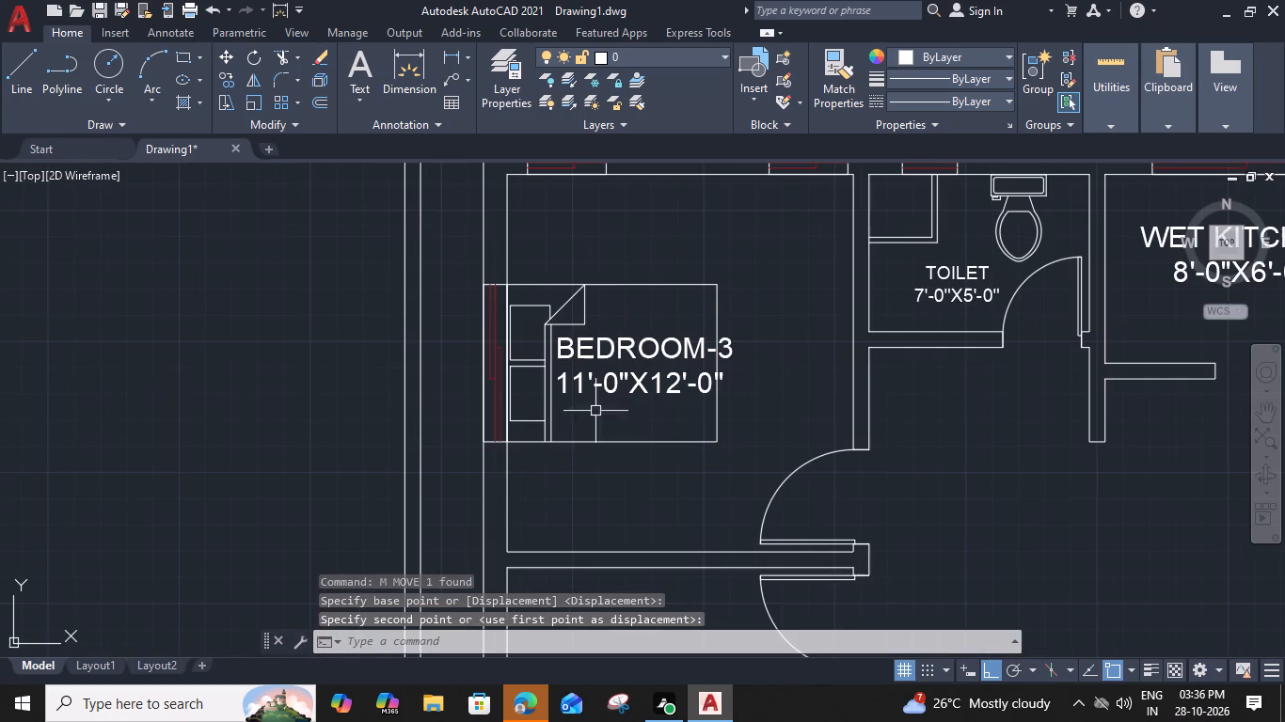
left_click(639, 375)
type("RO")
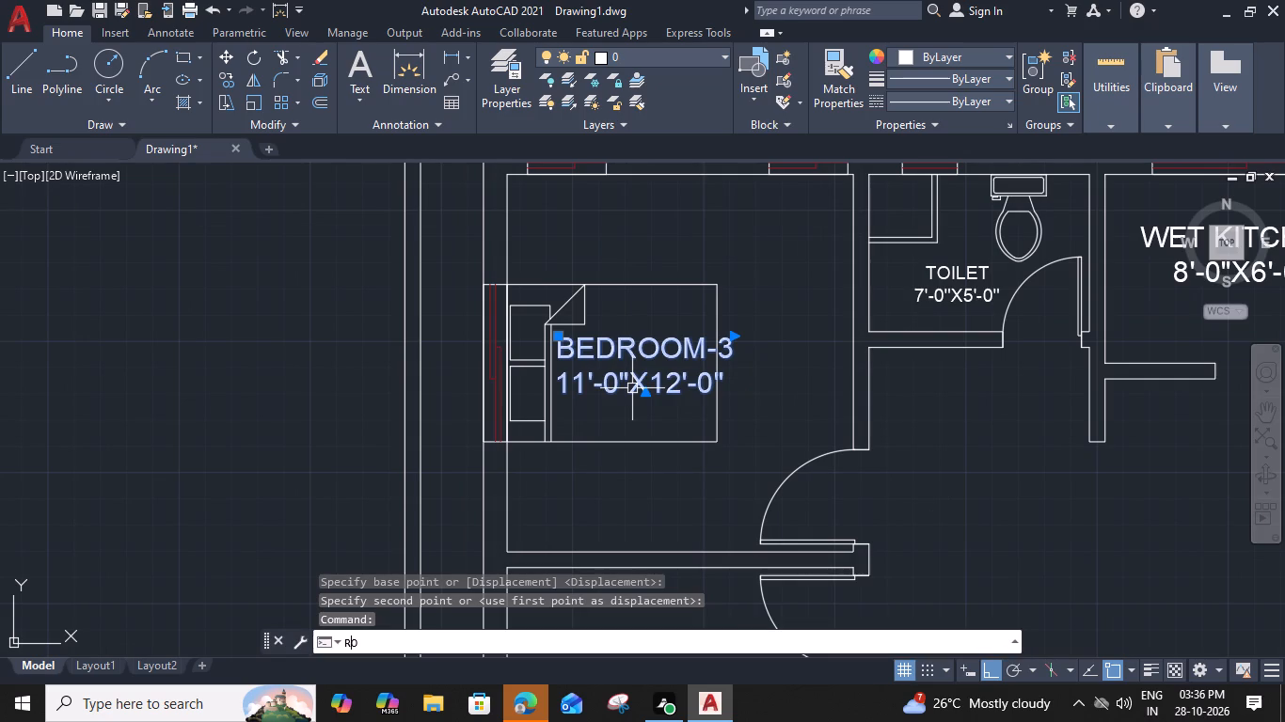
key("space")
left_click(563, 393)
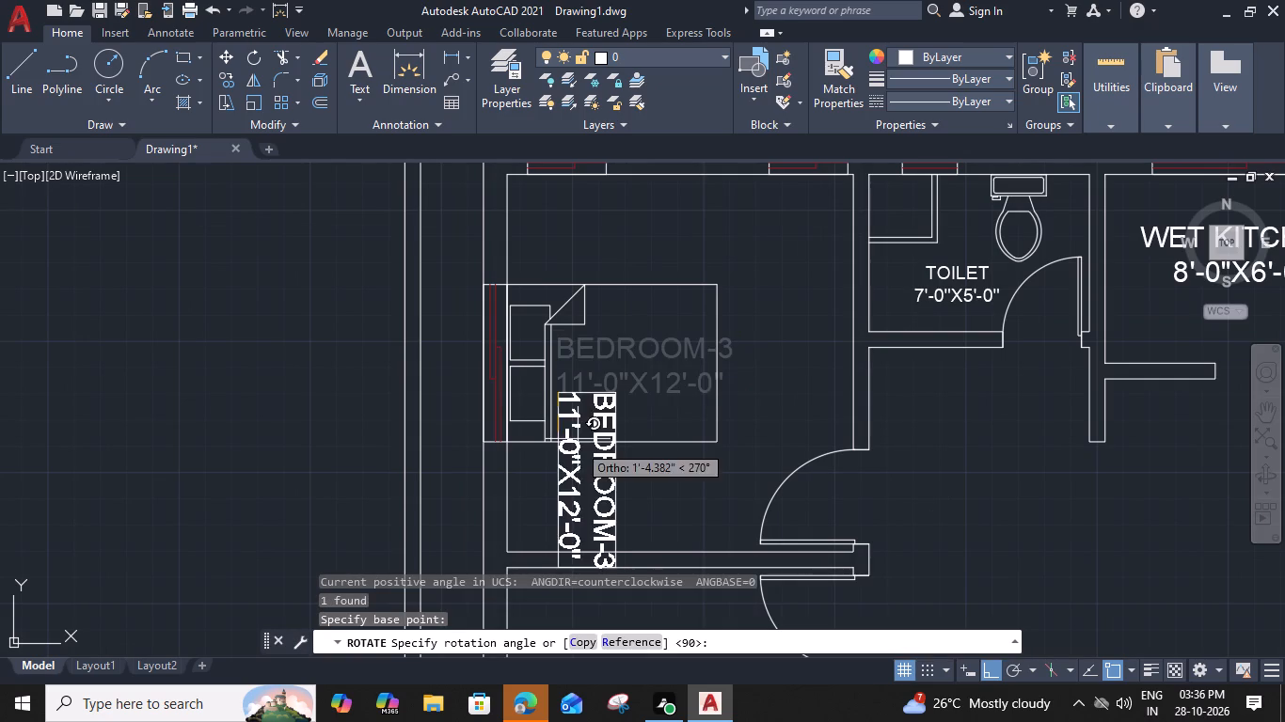
scroll(573, 300, "up", 3)
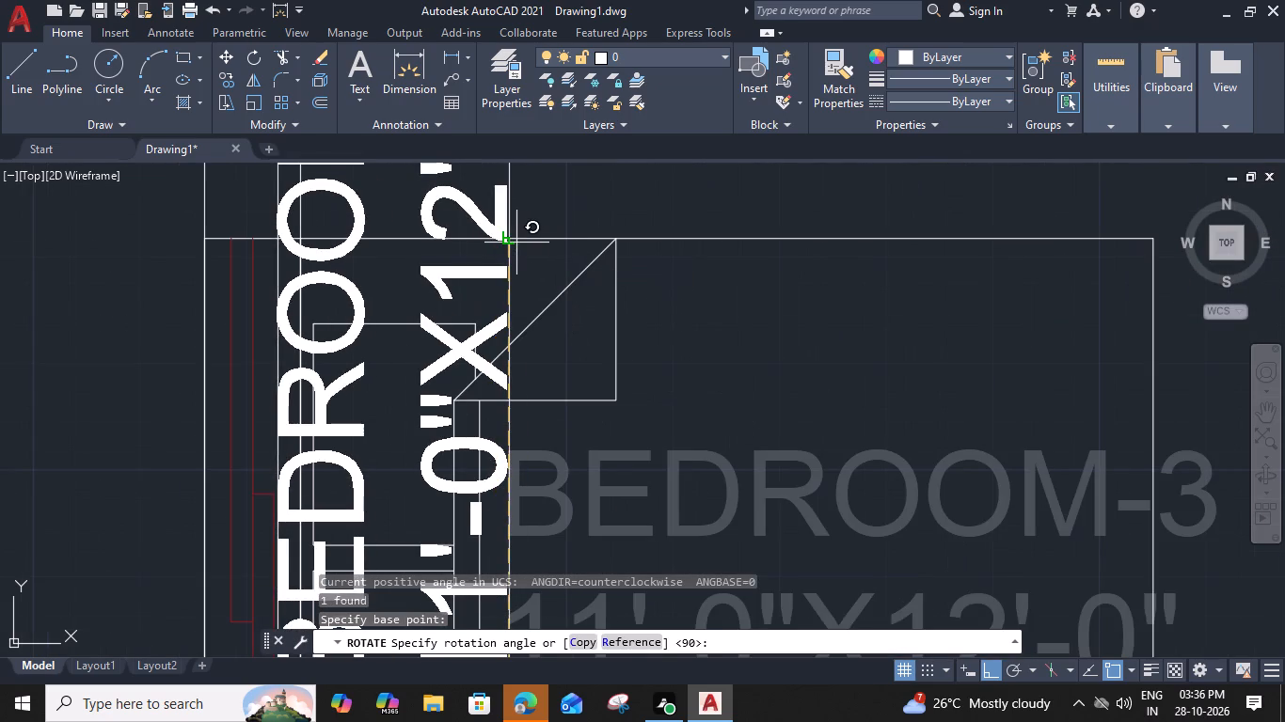
left_click(508, 241)
Move the vertical Bedroom-3 label about 7'-3" east and 1'-9" south, beside the foot of the bed.
scroll(508, 242, "down", 2)
left_click(506, 228)
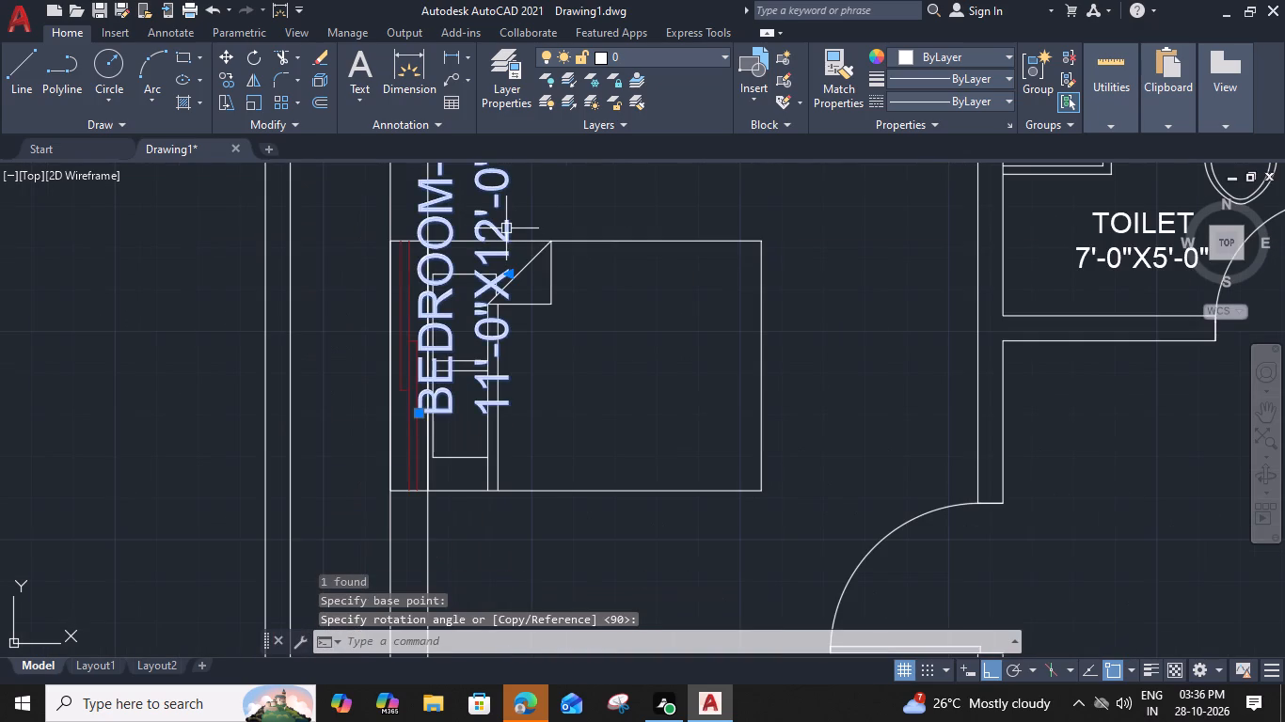
type("M")
key("space")
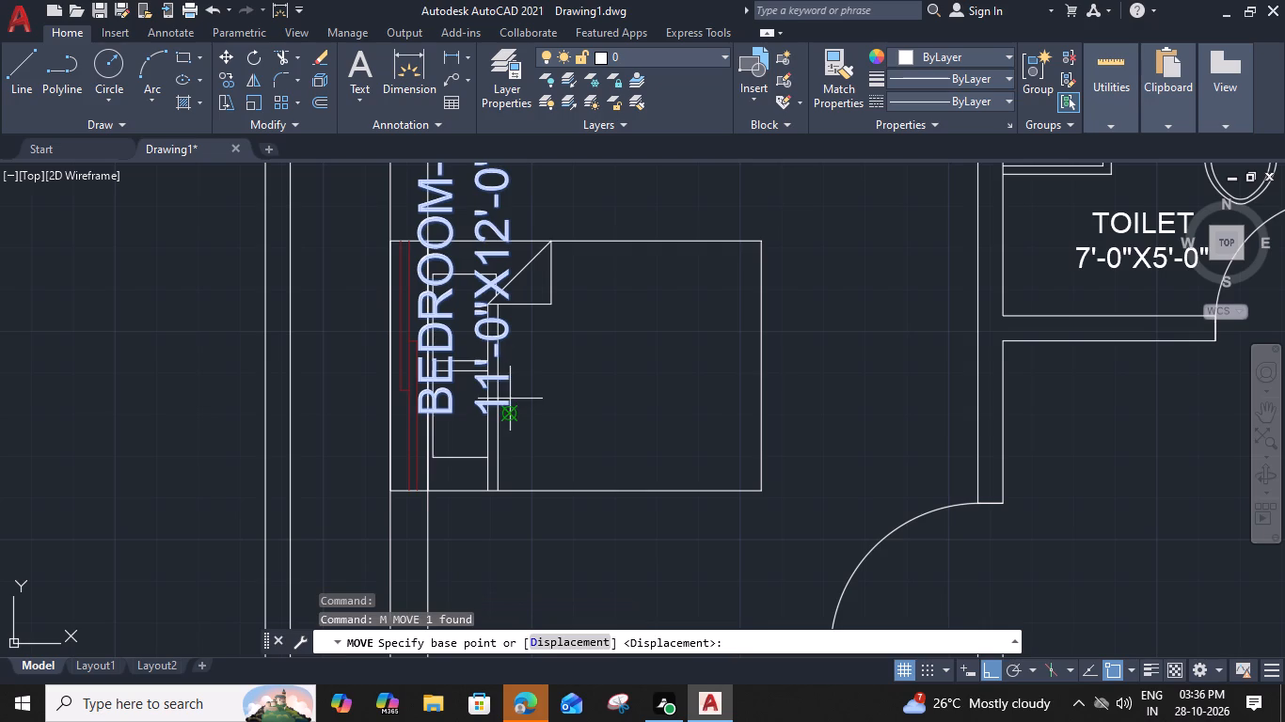
left_click(512, 419)
left_click(873, 462)
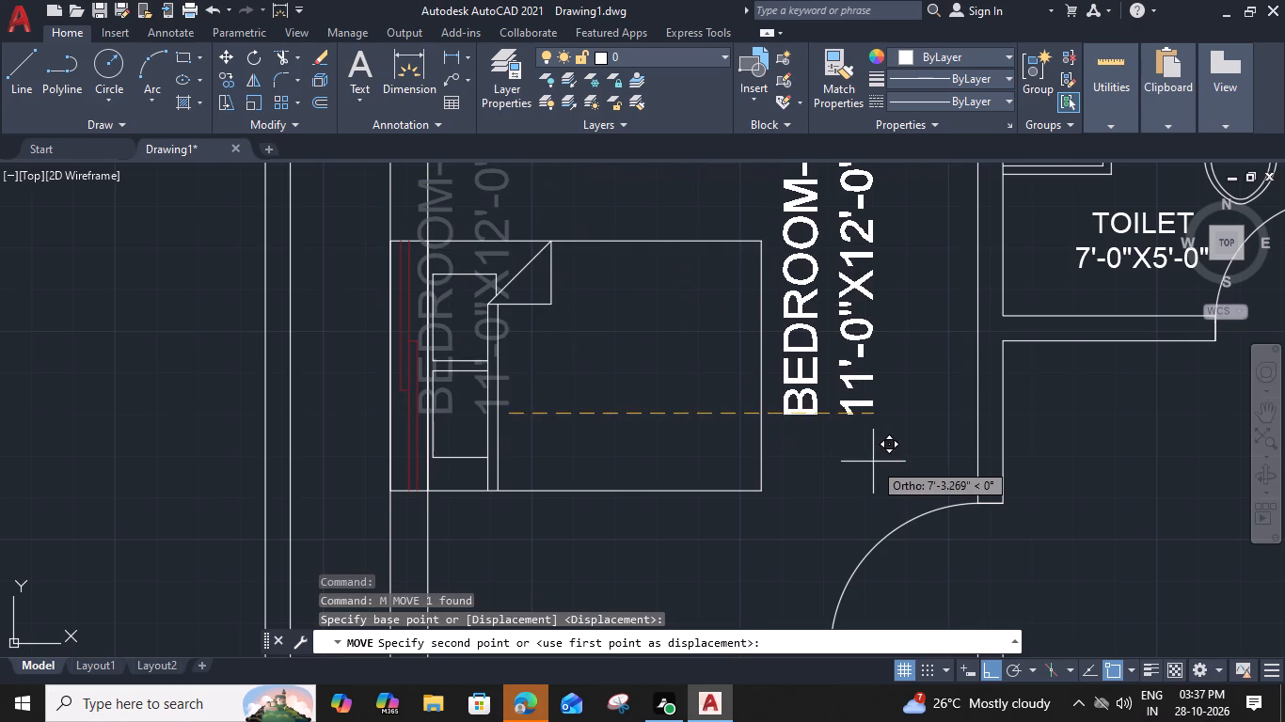
left_click(794, 410)
type("M")
key("space")
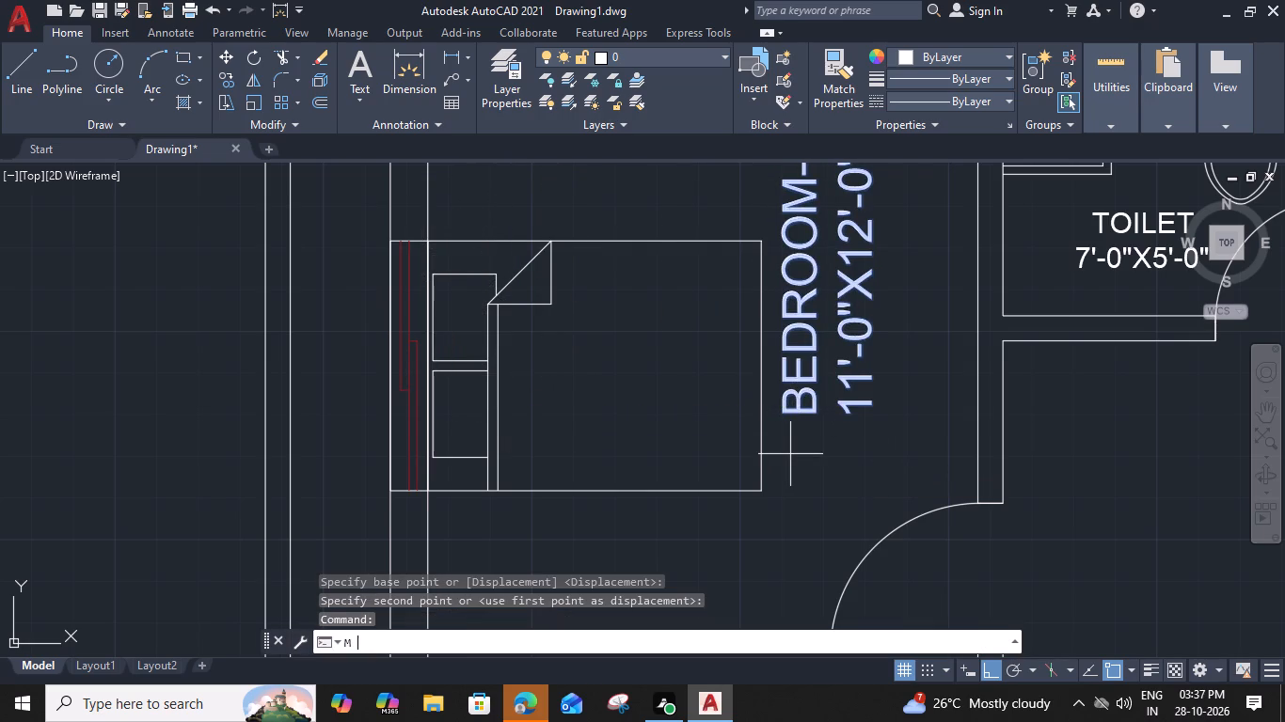
left_click(782, 415)
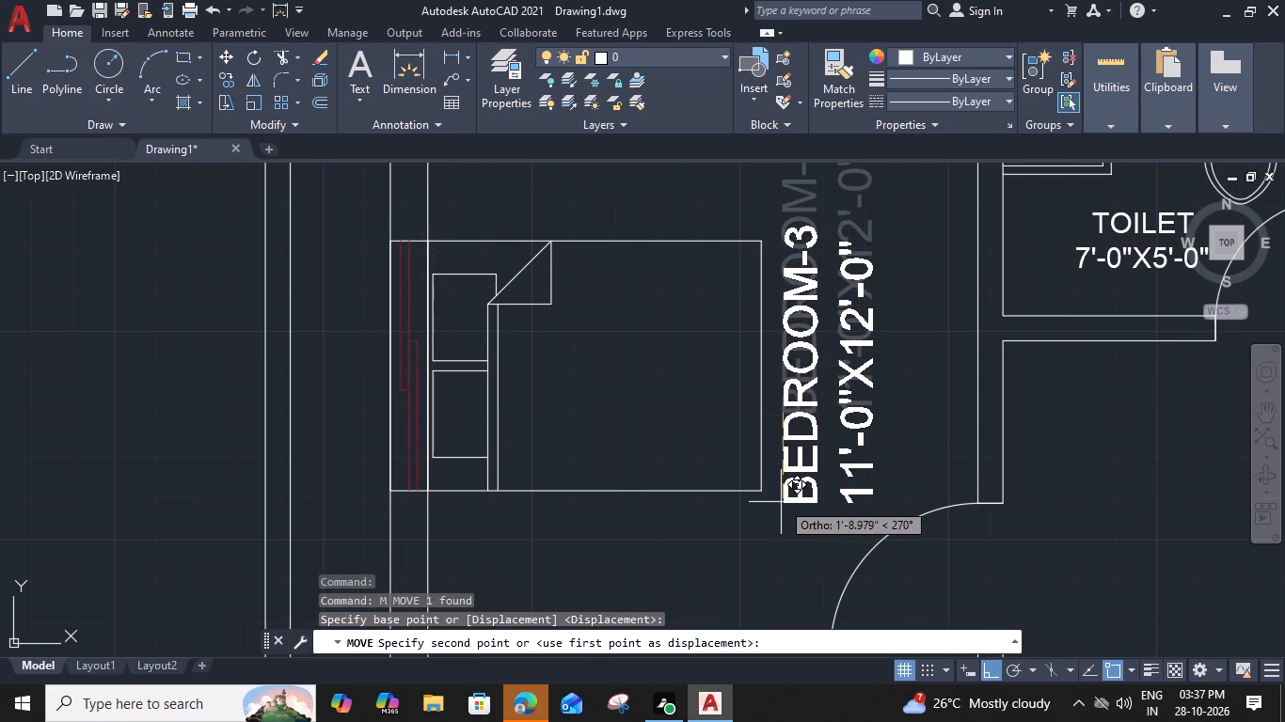
left_click(781, 502)
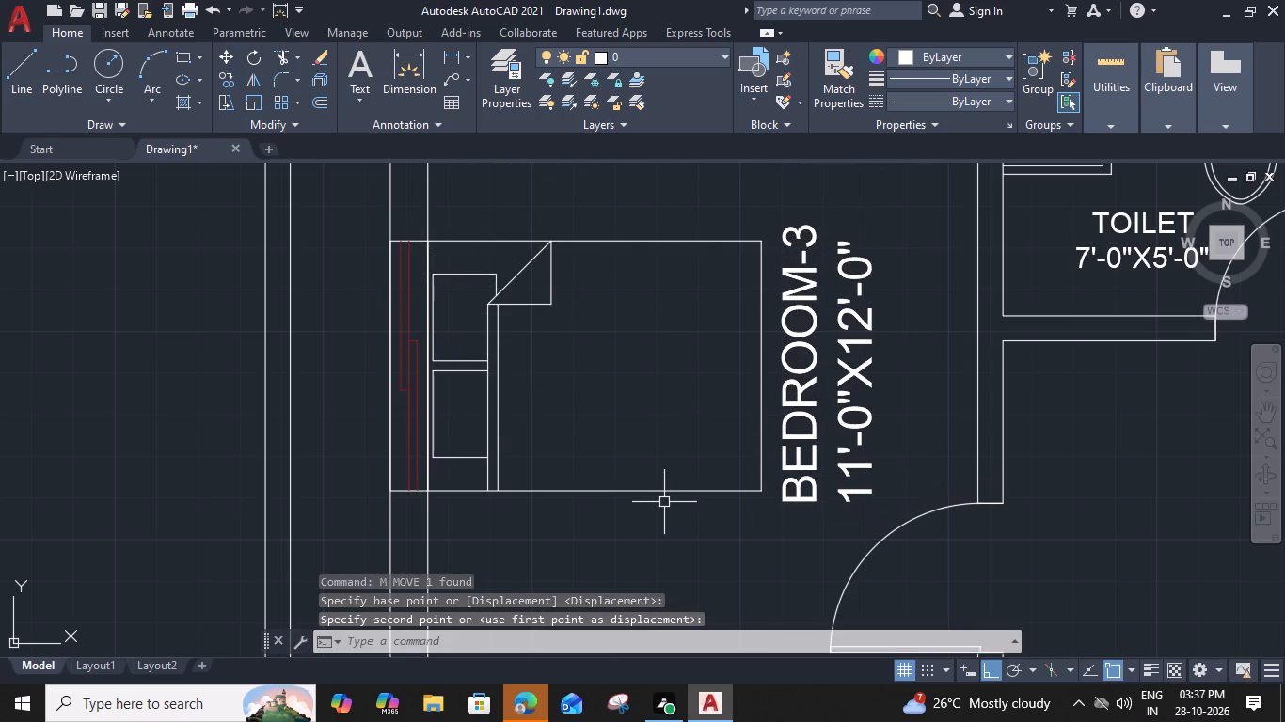
Offset the inner lines of Bedroom-3's south and west walls 1" into the room.
middle_click_drag(567, 422, 666, 561)
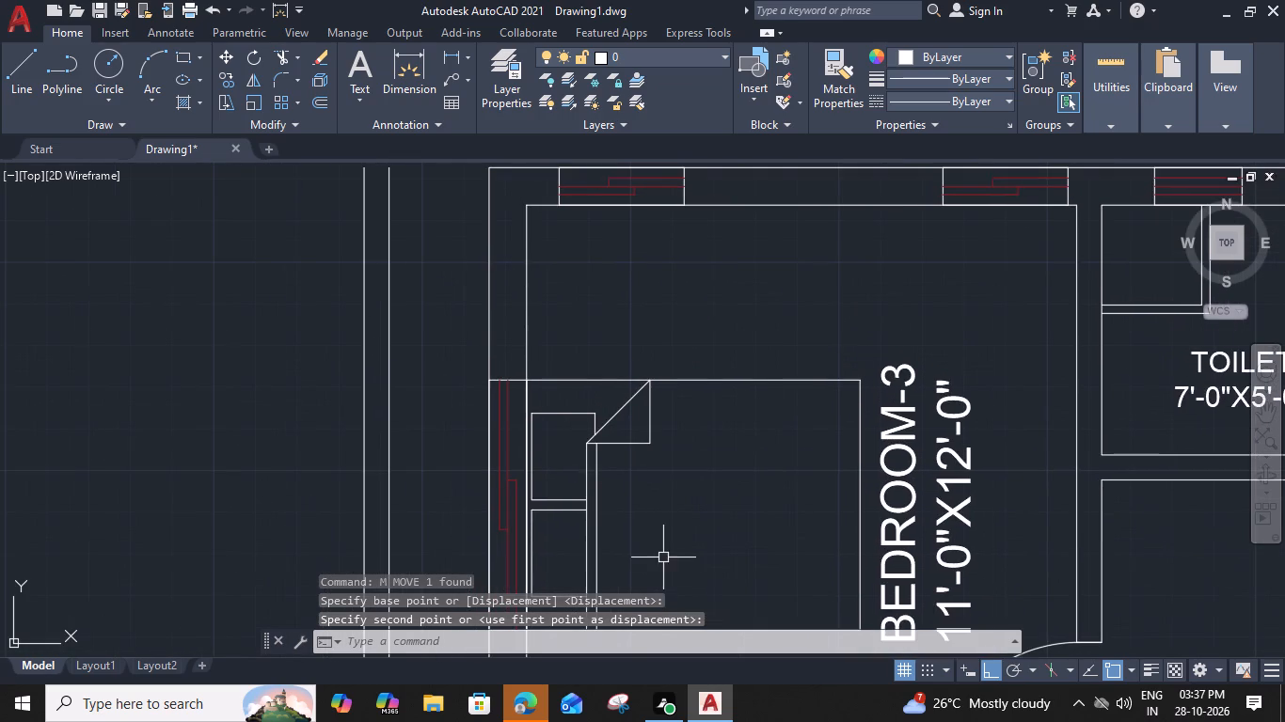
middle_click_drag(629, 396, 625, 103)
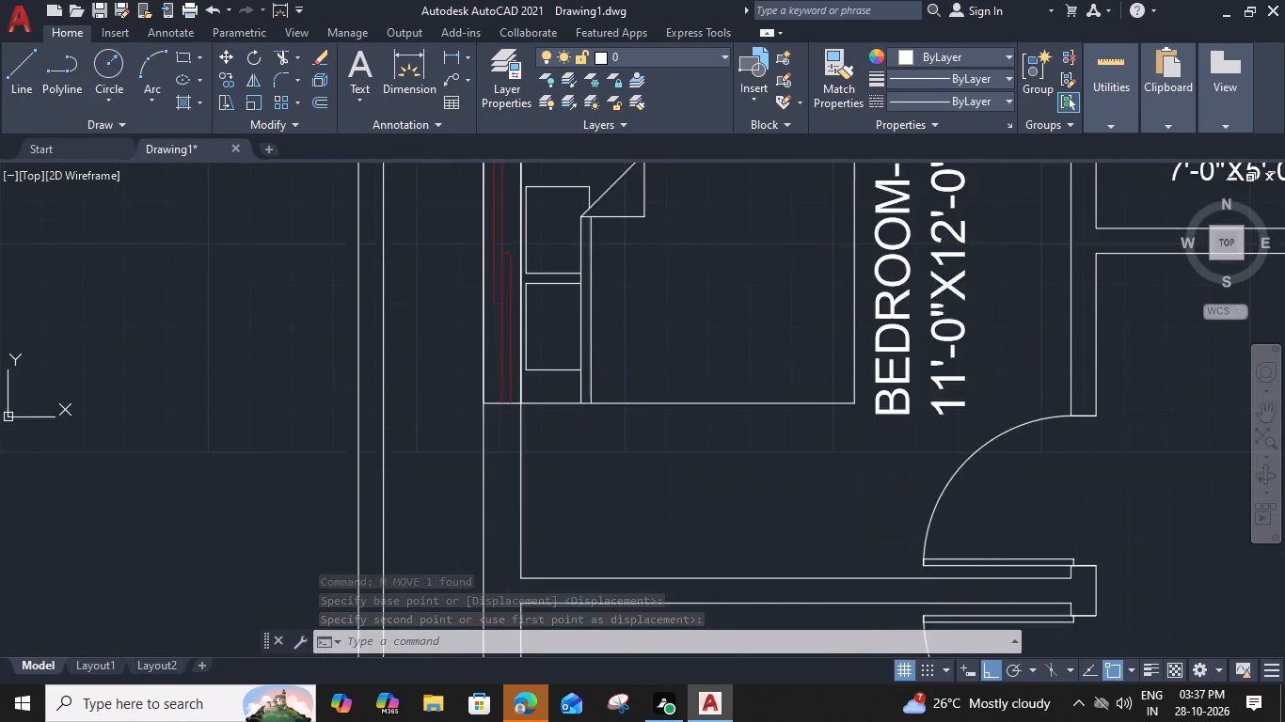
left_click(617, 512)
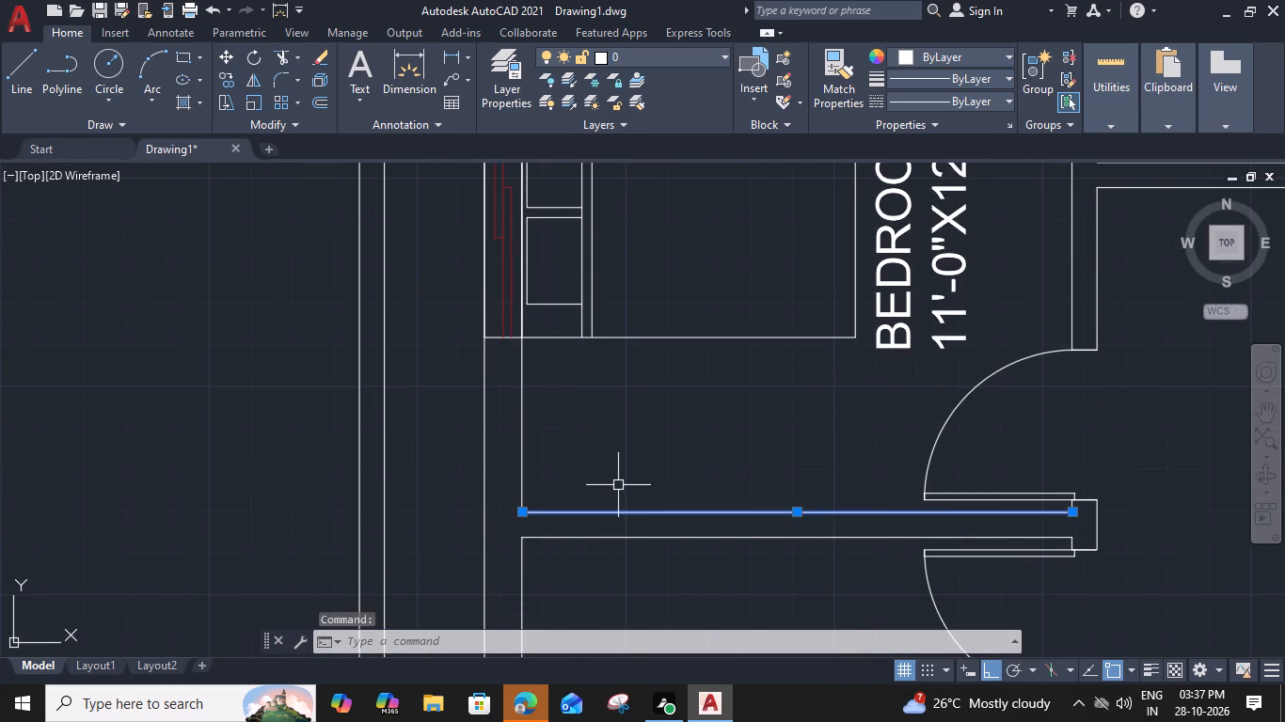
key("o")
key("space")
key("3")
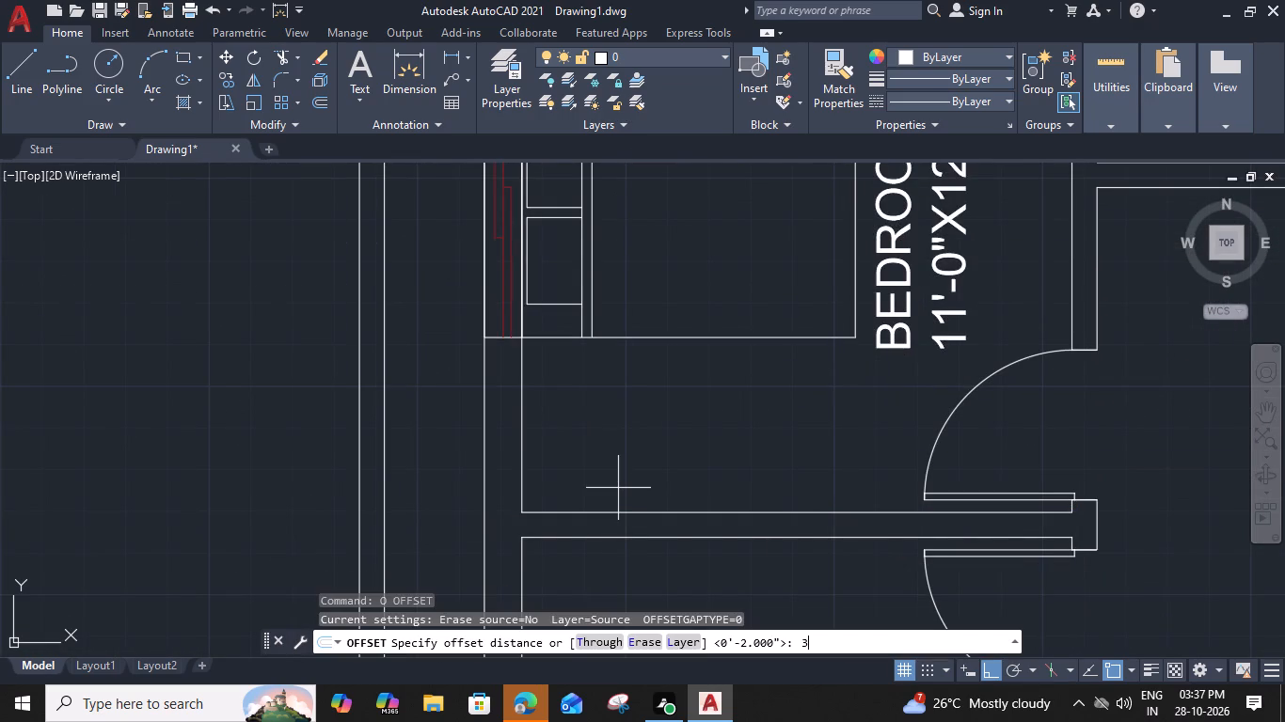
key("BackSpace")
key("1")
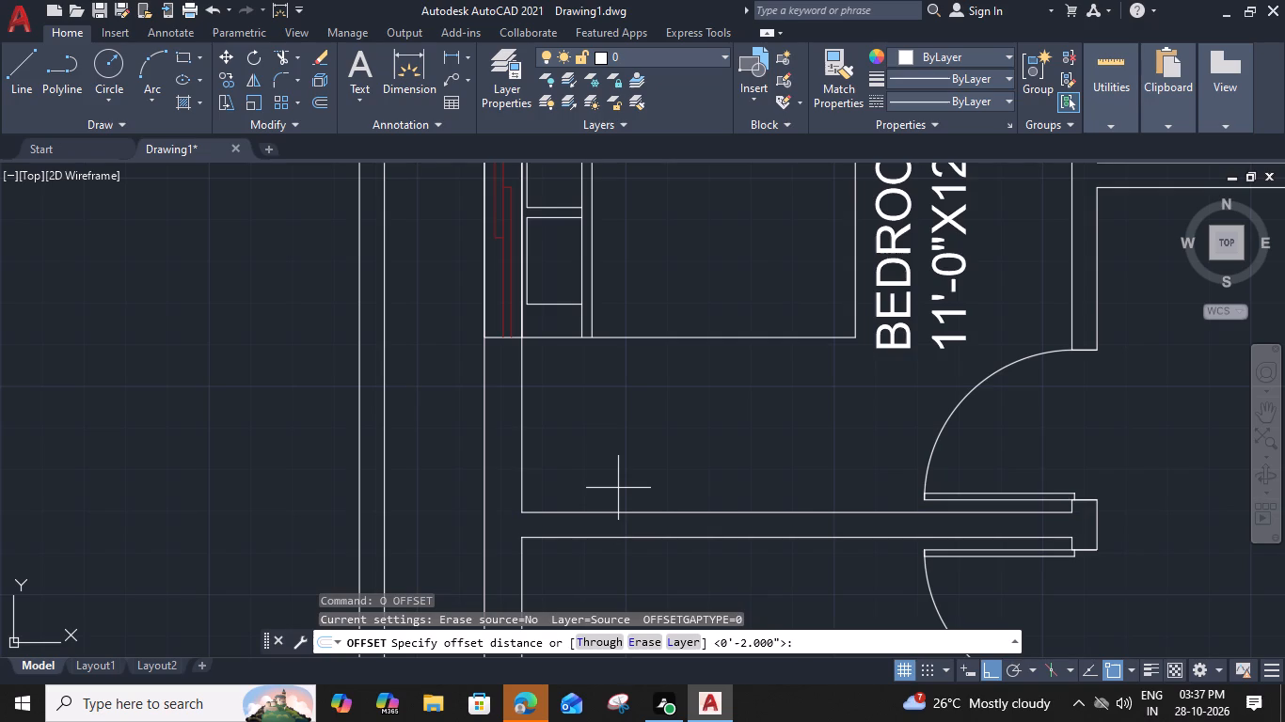
key("shift+quotedbl")
key("Return")
left_click(618, 451)
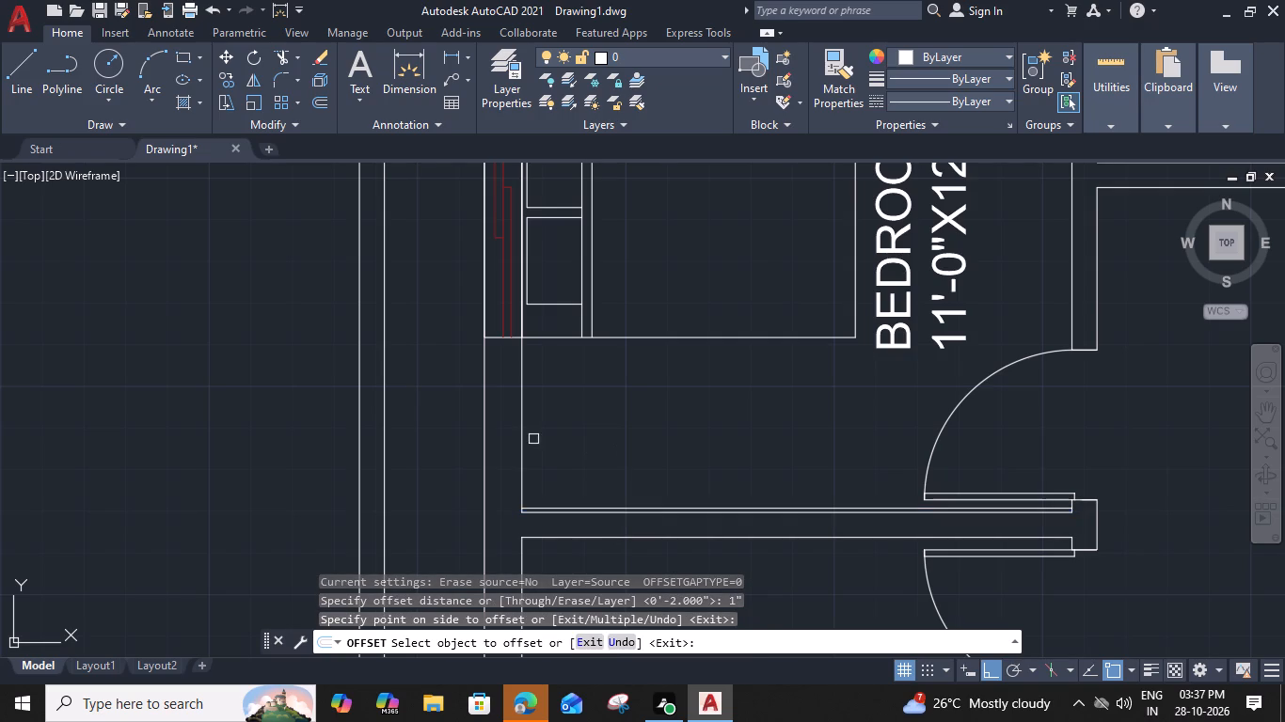
left_click(520, 438)
left_click(548, 445)
key("Escape")
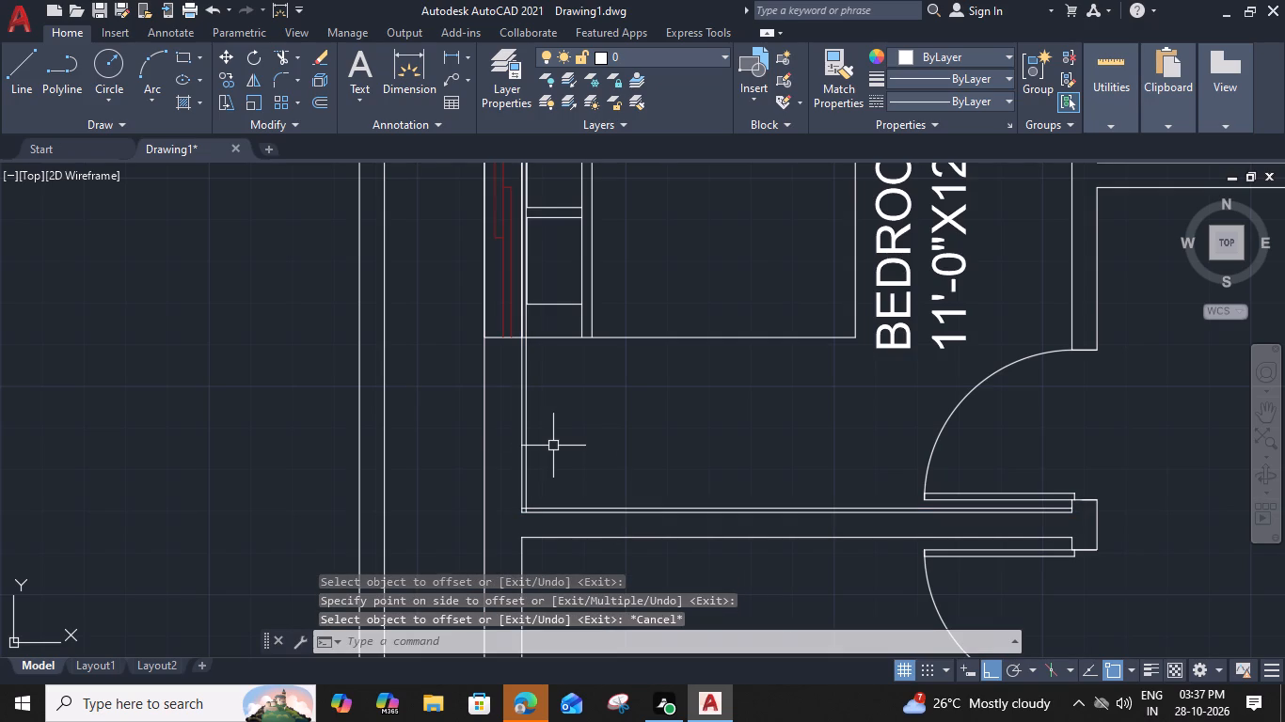
Trim the two 1" offset lines' overlapping ends into a clean corner at Bedroom-3's southwest corner.
type("TR")
key("space")
scroll(535, 522, "down", 1)
scroll(535, 522, "up", 4)
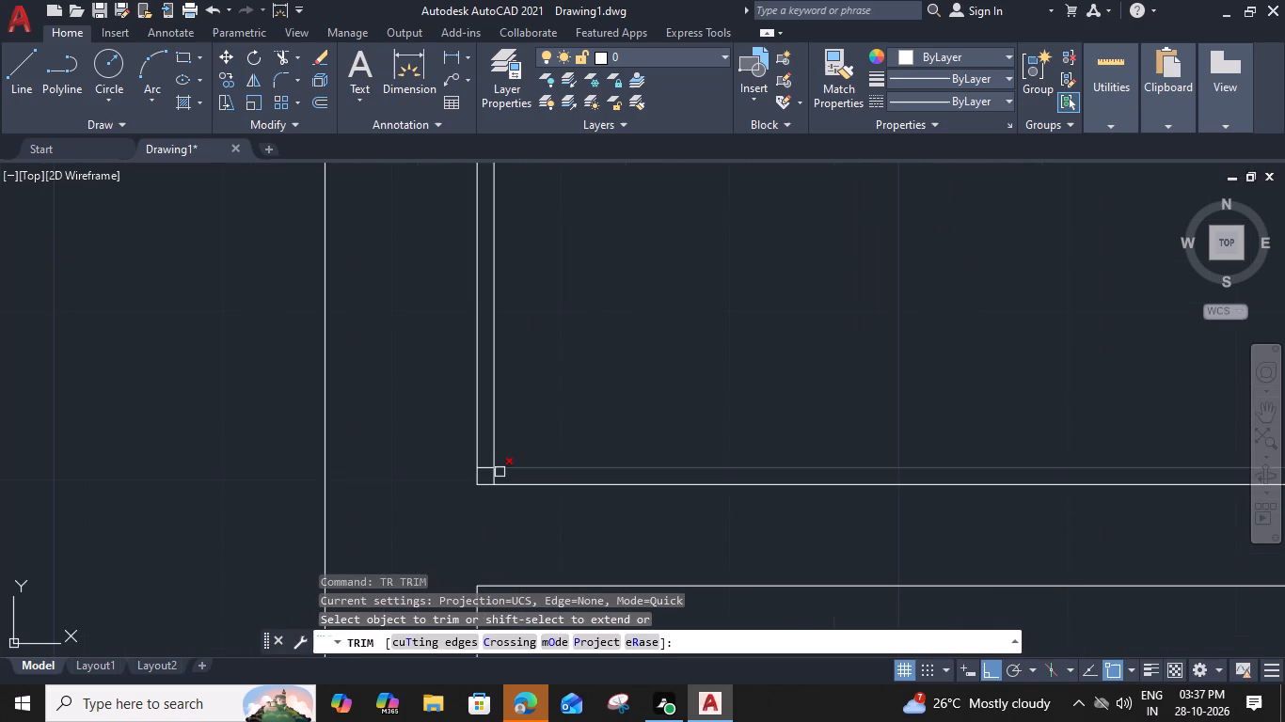
left_click(494, 478)
left_click(486, 469)
key("Escape")
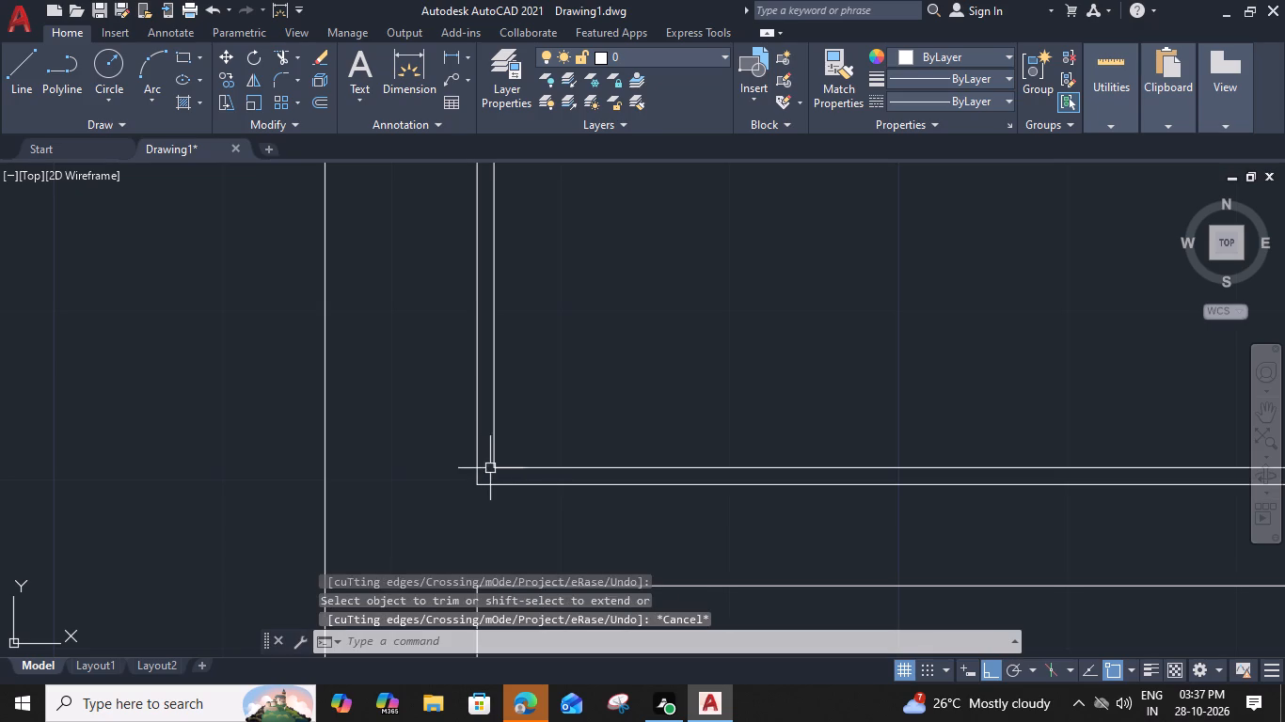
Offset the inner line along Bedroom-3's south wall 2' north into the room.
left_click(532, 467)
type("O")
key("space")
key("2")
key("apostrophe")
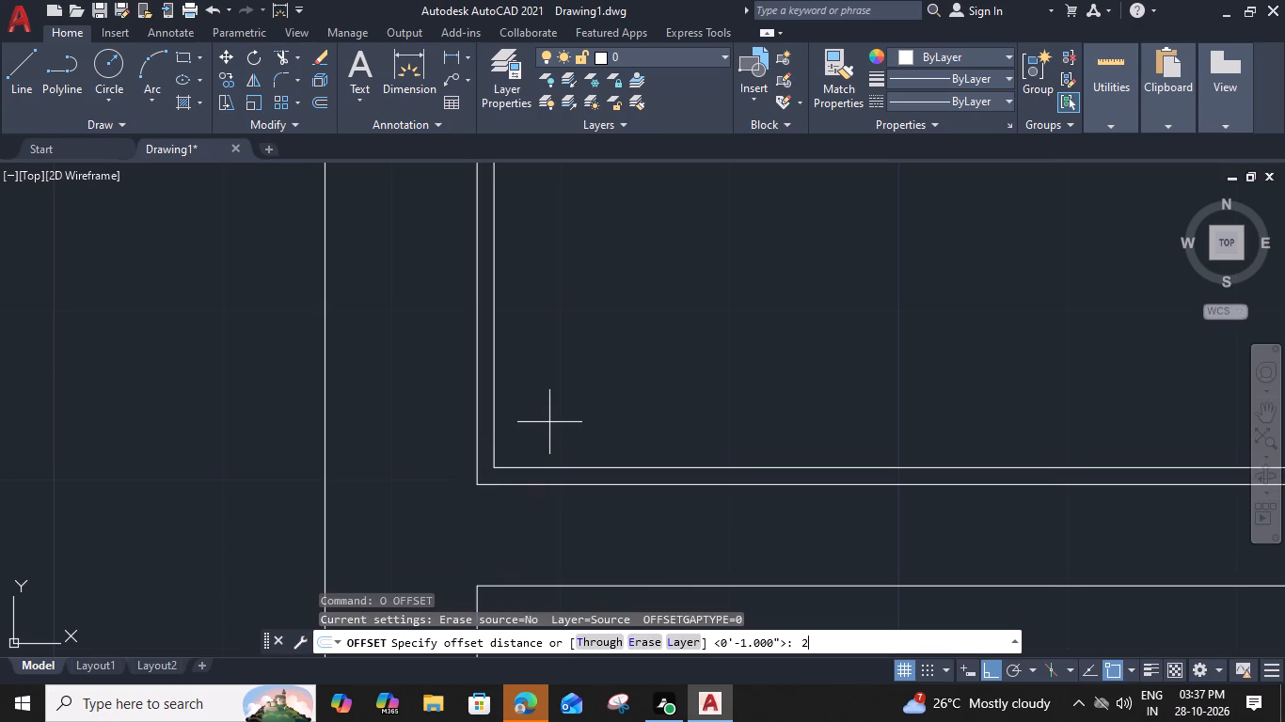
key("space")
scroll(576, 337, "down", 1)
middle_click_drag(661, 328, 567, 534)
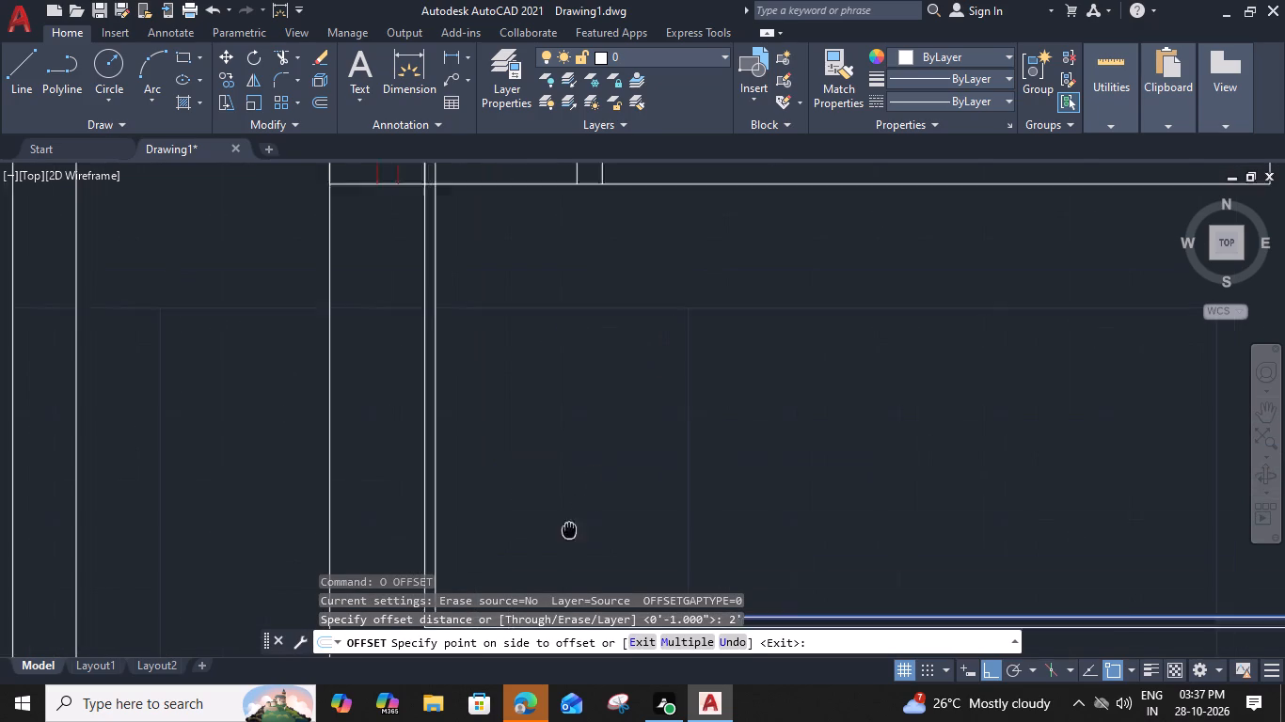
middle_click_drag(567, 534, 566, 535)
left_click(596, 466)
key("Escape")
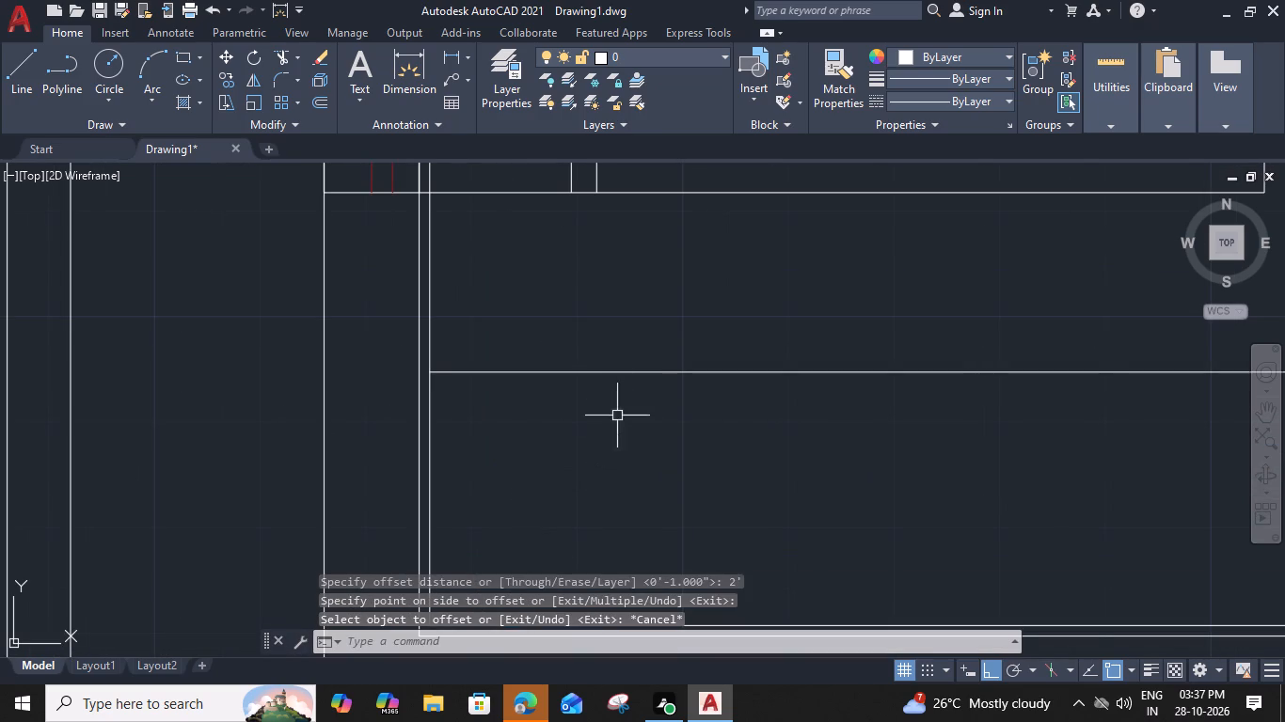
Offset the north line of Bedroom-3's south-wall unit 2" south, into the unit.
left_click(626, 374)
type("O")
key("space")
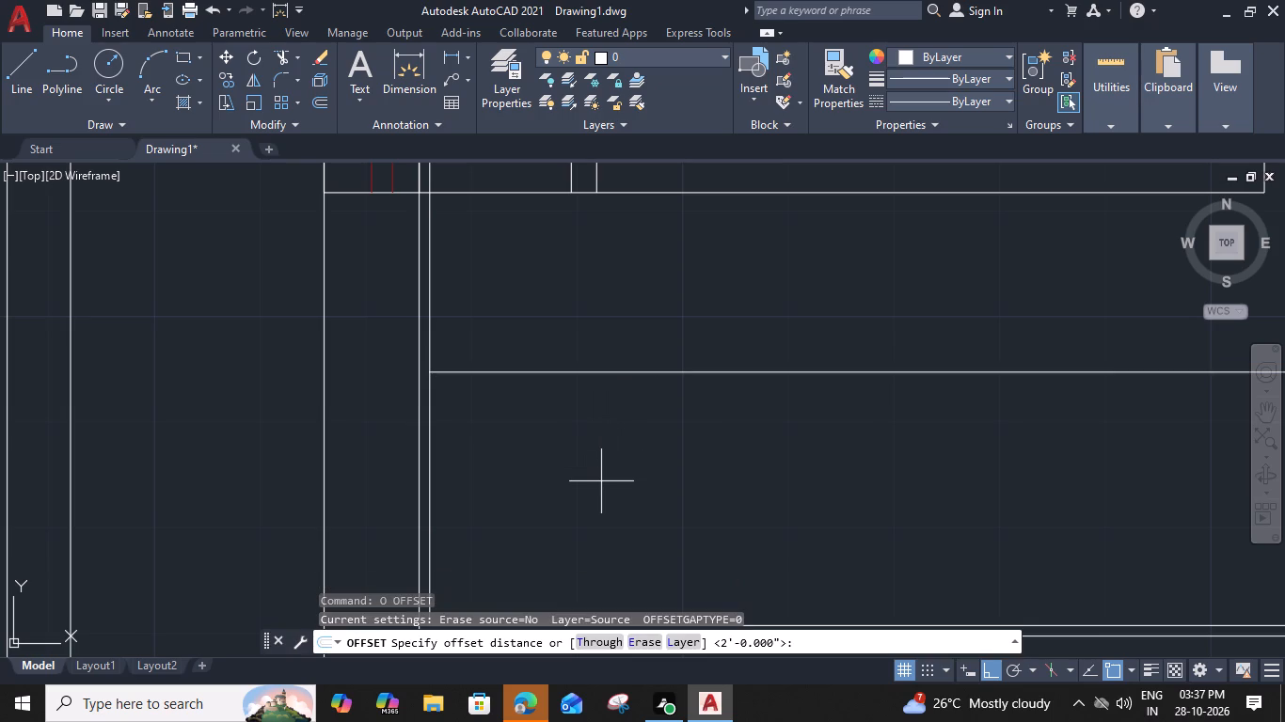
key("2")
key("shift+quotedbl")
key("Return")
left_click(591, 540)
key("Escape")
Trim away the 1" offset line along Bedroom-3's west wall where it runs north past the unit.
type("TR")
key("space")
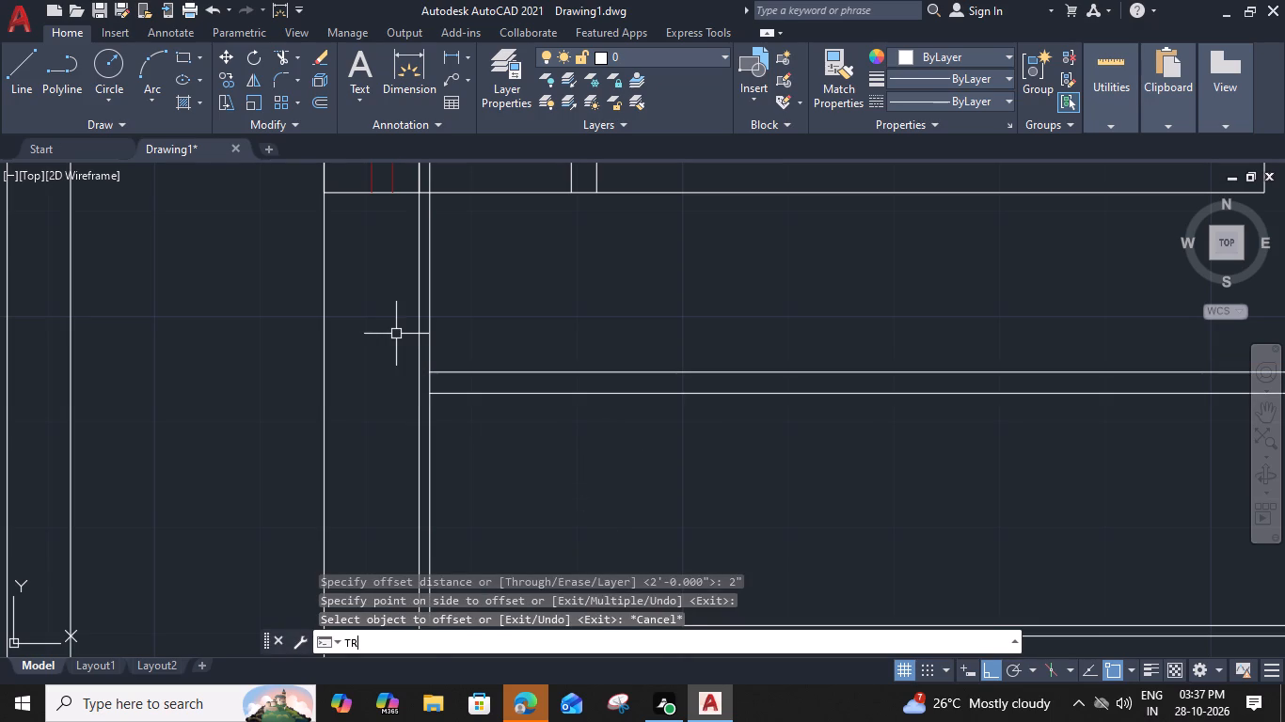
left_click(430, 337)
scroll(443, 337, "down", 2)
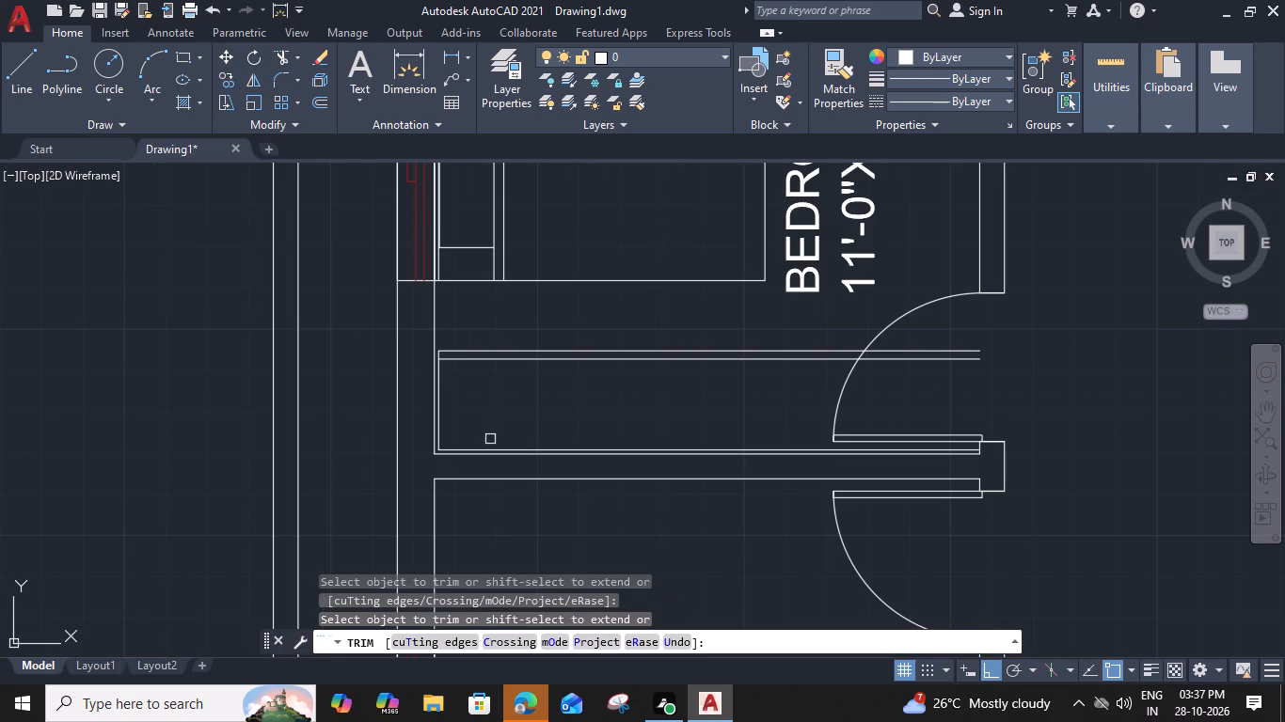
key("Escape")
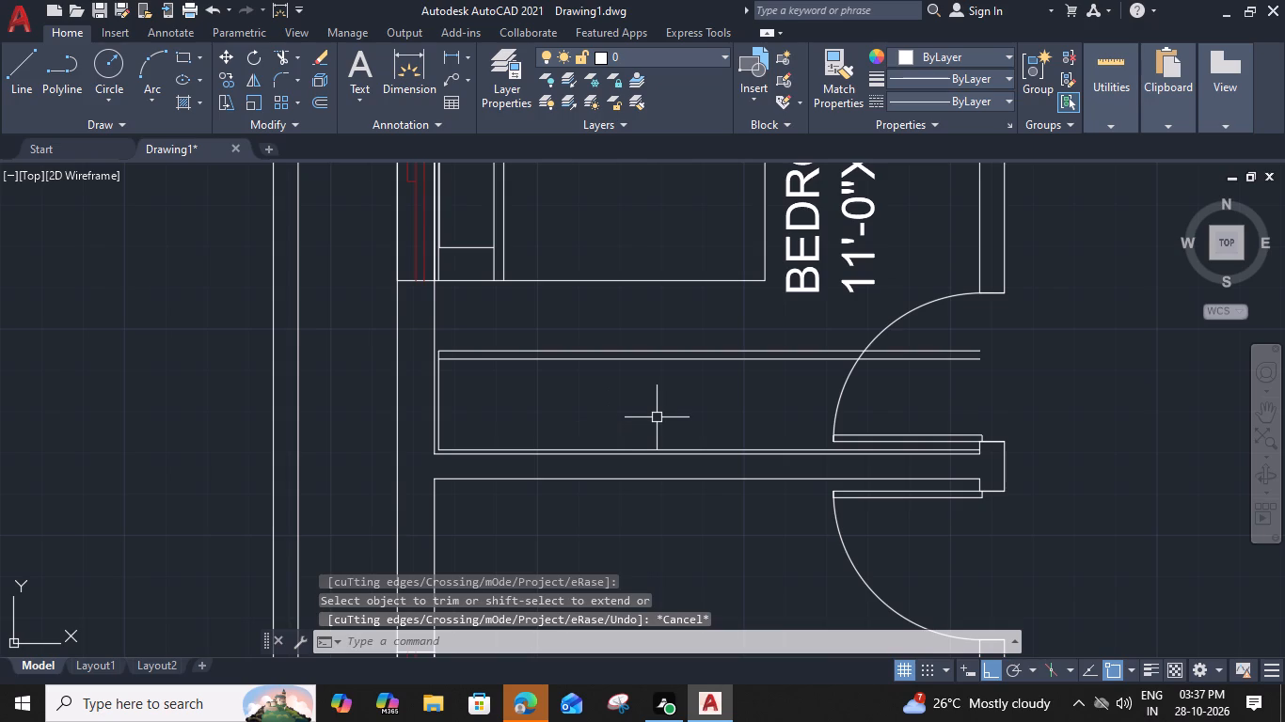
Draw a vertical end line near mid-length of the unit, from its north line to the inner south line.
type("L")
key("space")
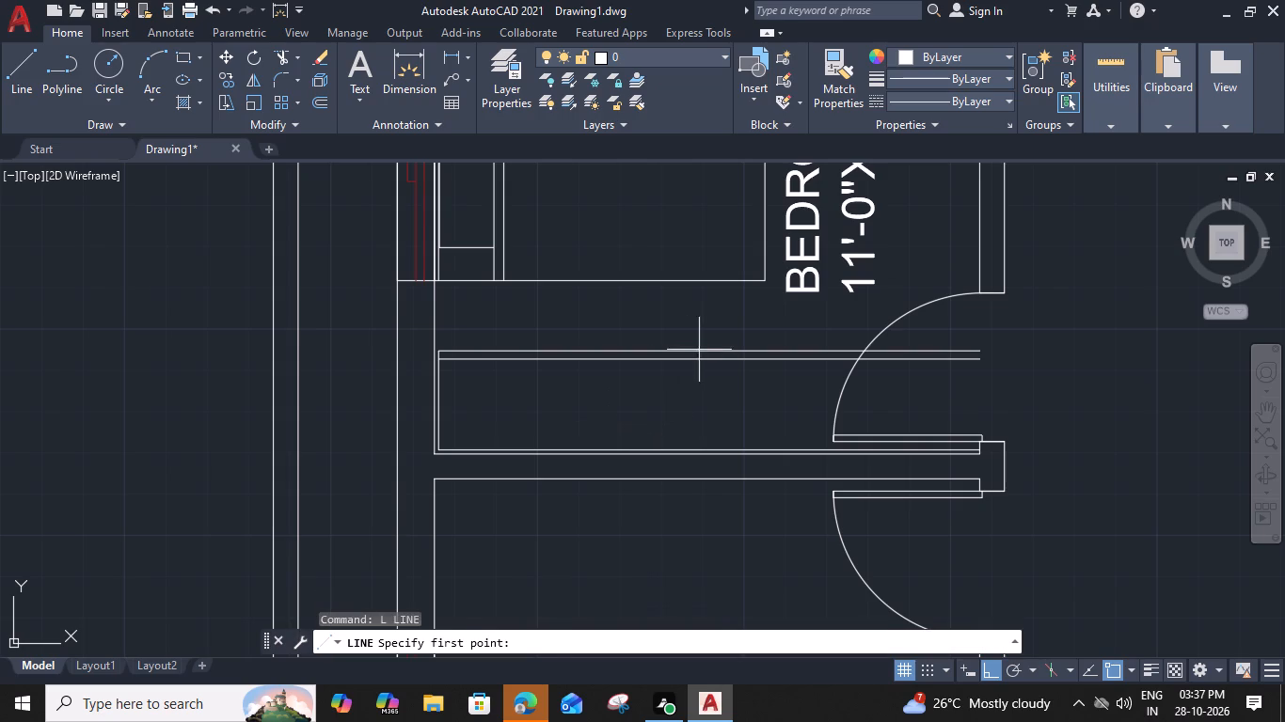
left_click(699, 352)
scroll(700, 447, "up", 1)
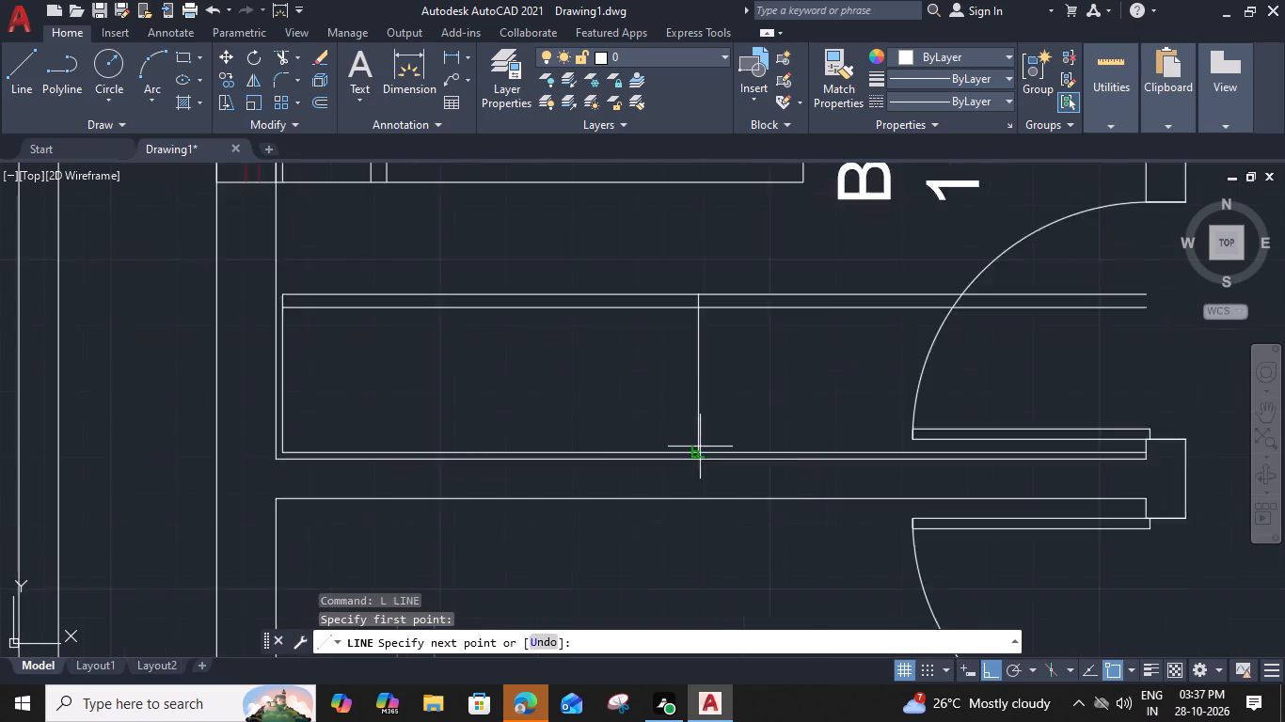
scroll(700, 447, "up", 1)
left_click(698, 457)
key("space")
Trim the unit's horizontal lines east of the vertical end line, including the pieces beyond the door swing.
type("TR")
key("space")
left_click(762, 192)
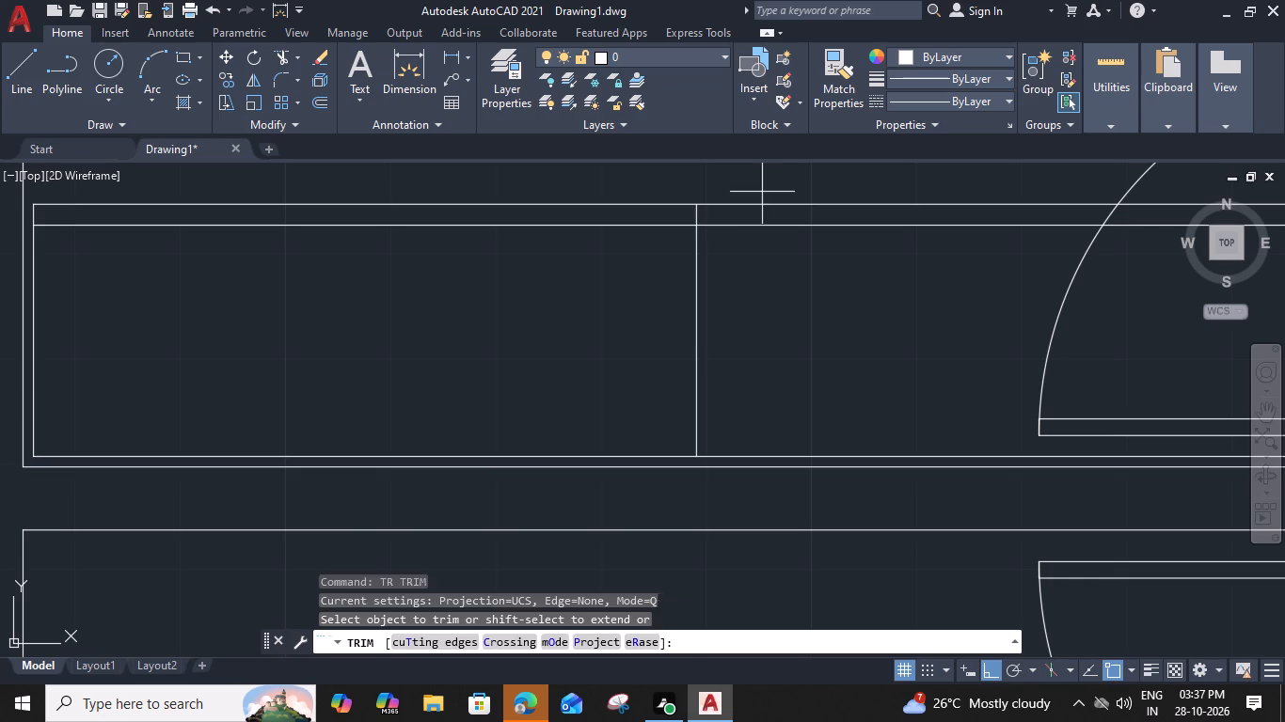
left_click(732, 463)
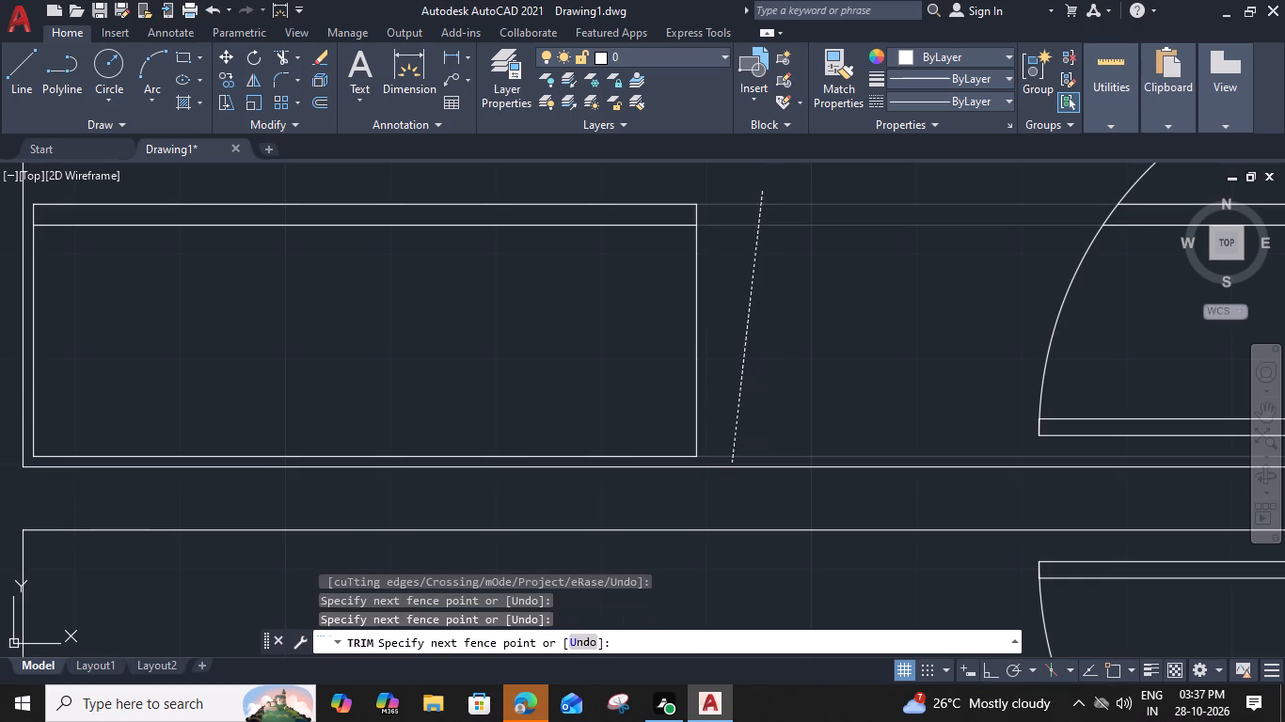
middle_click_drag(821, 406, 501, 481)
left_click(922, 236)
left_click(879, 346)
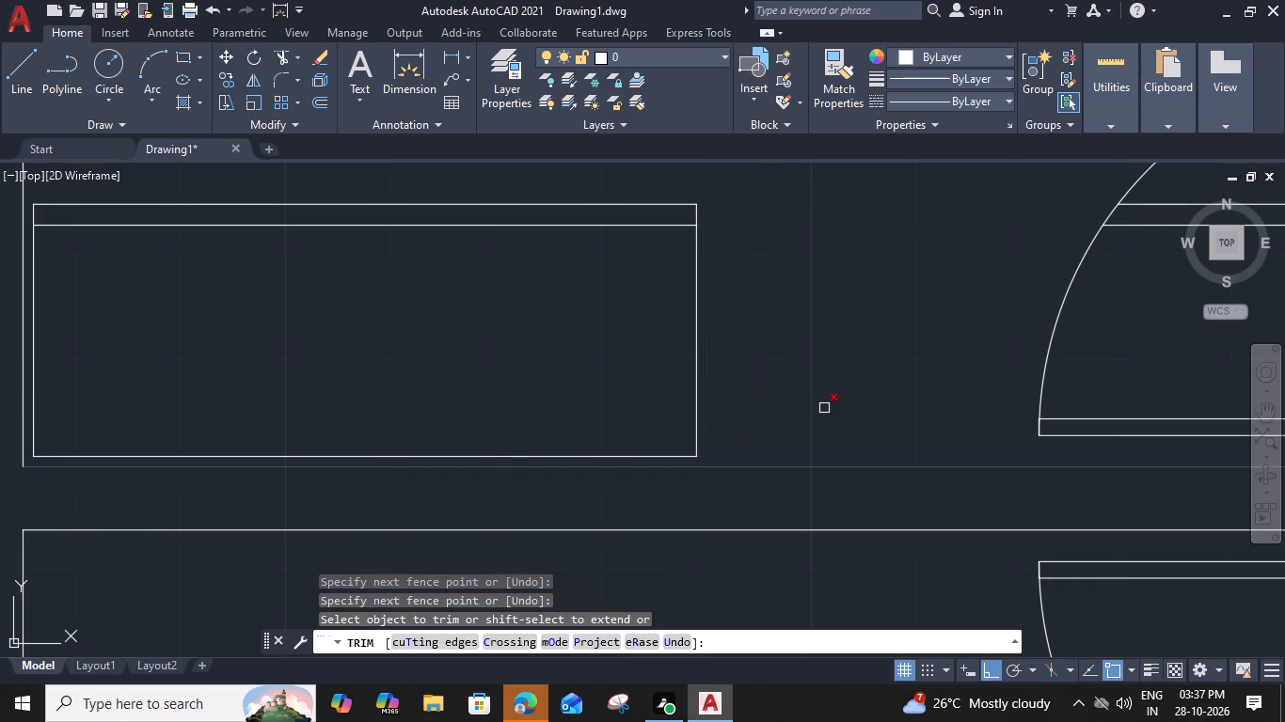
key("Escape")
Draw a horizontal line across the unit's mid-depth, from its west edge to its east end line.
scroll(666, 353, "down", 2)
middle_click_drag(643, 363, 684, 352)
middle_click_drag(680, 353, 648, 332)
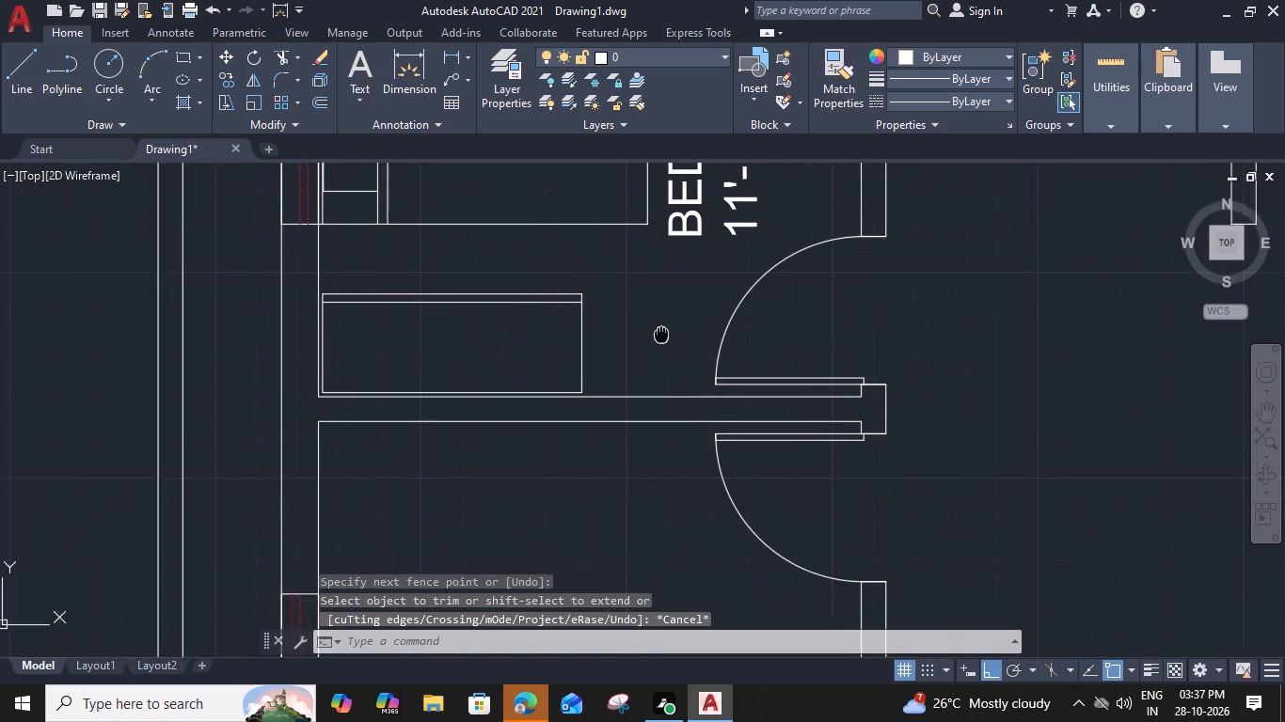
middle_click_drag(648, 332, 639, 337)
key("l")
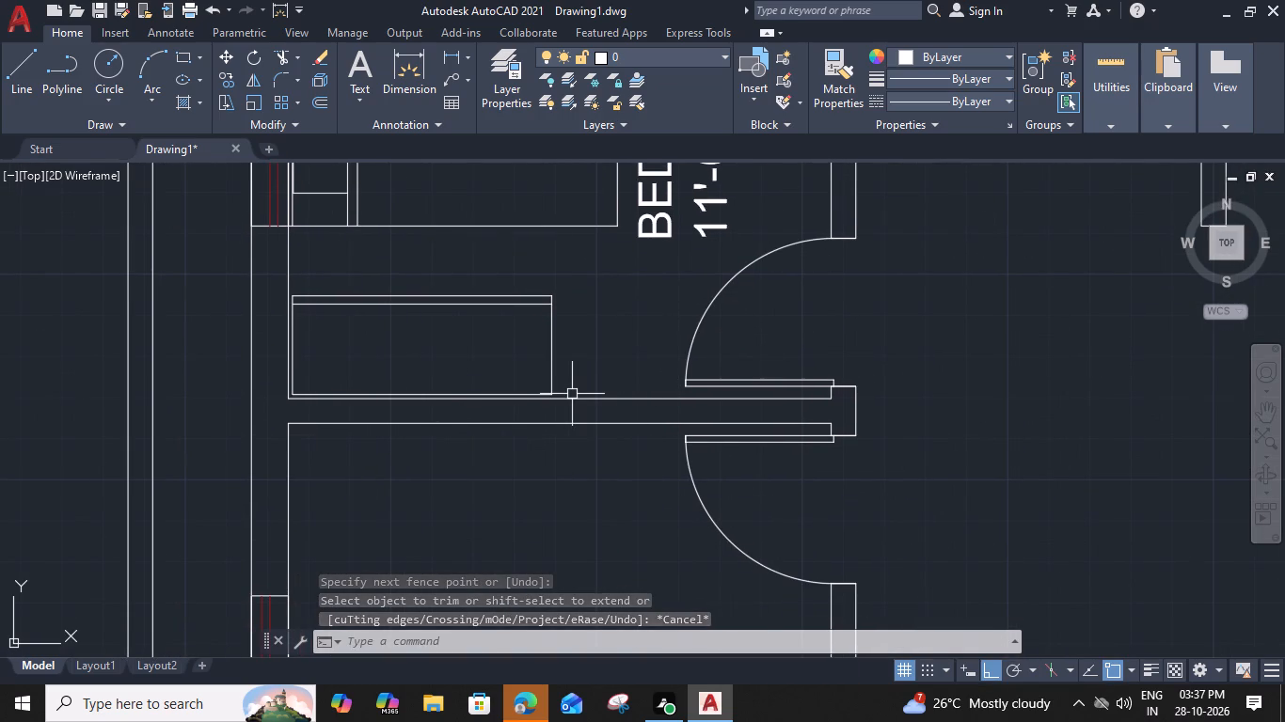
key("space")
left_click(294, 351)
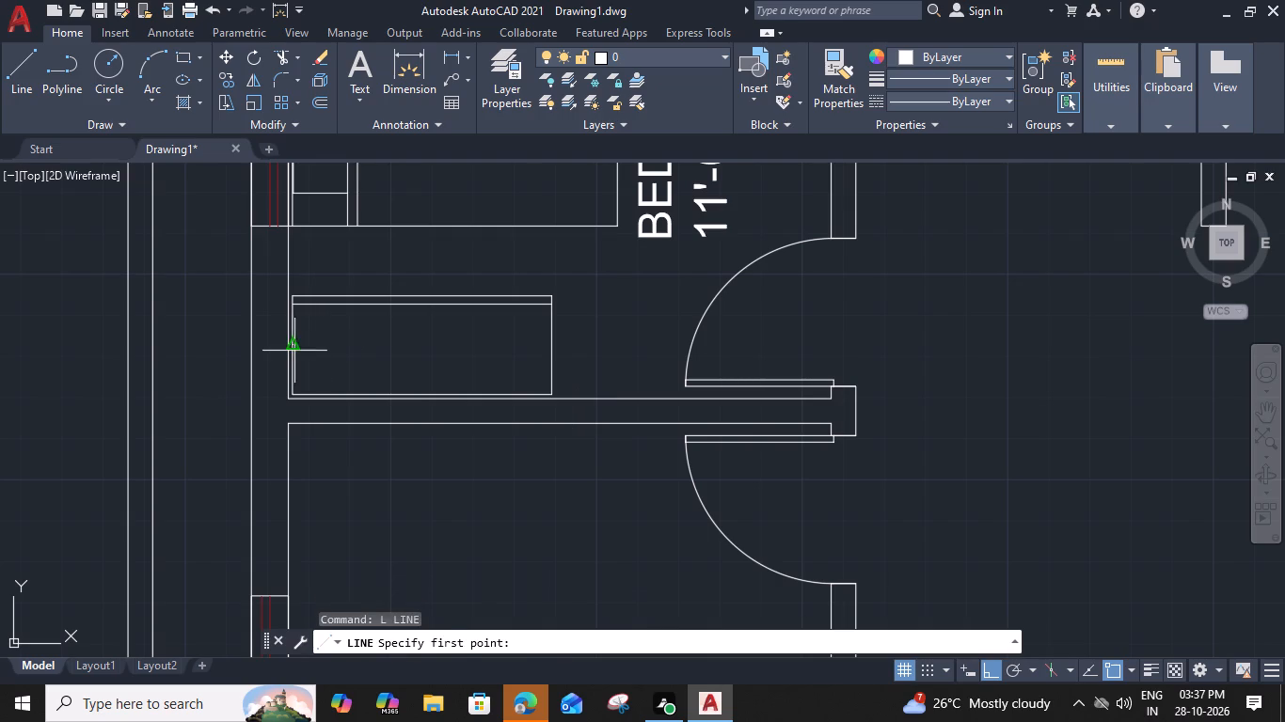
left_click(553, 347)
key("space")
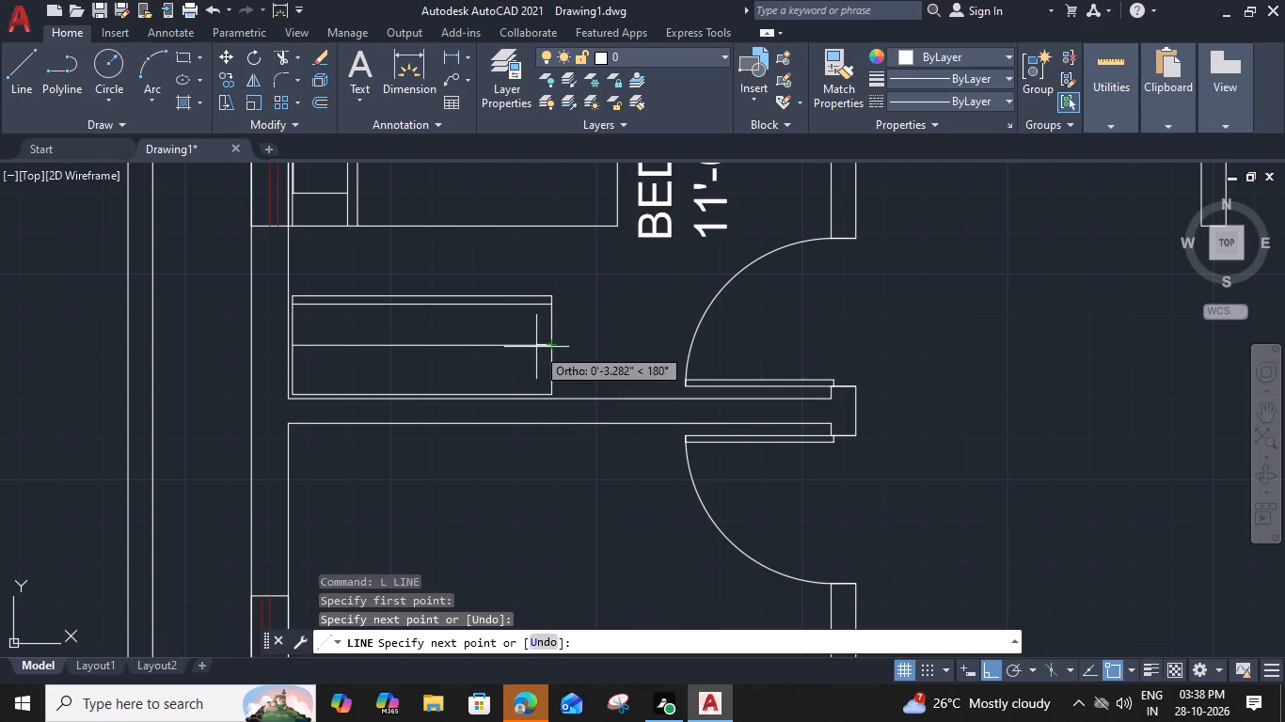
Draw two slanted lines crossing on the mid-depth line at the unit's west end, between the south edge and the inner north line.
middle_click_drag(357, 379, 626, 367)
key("space")
scroll(568, 368, "up", 2)
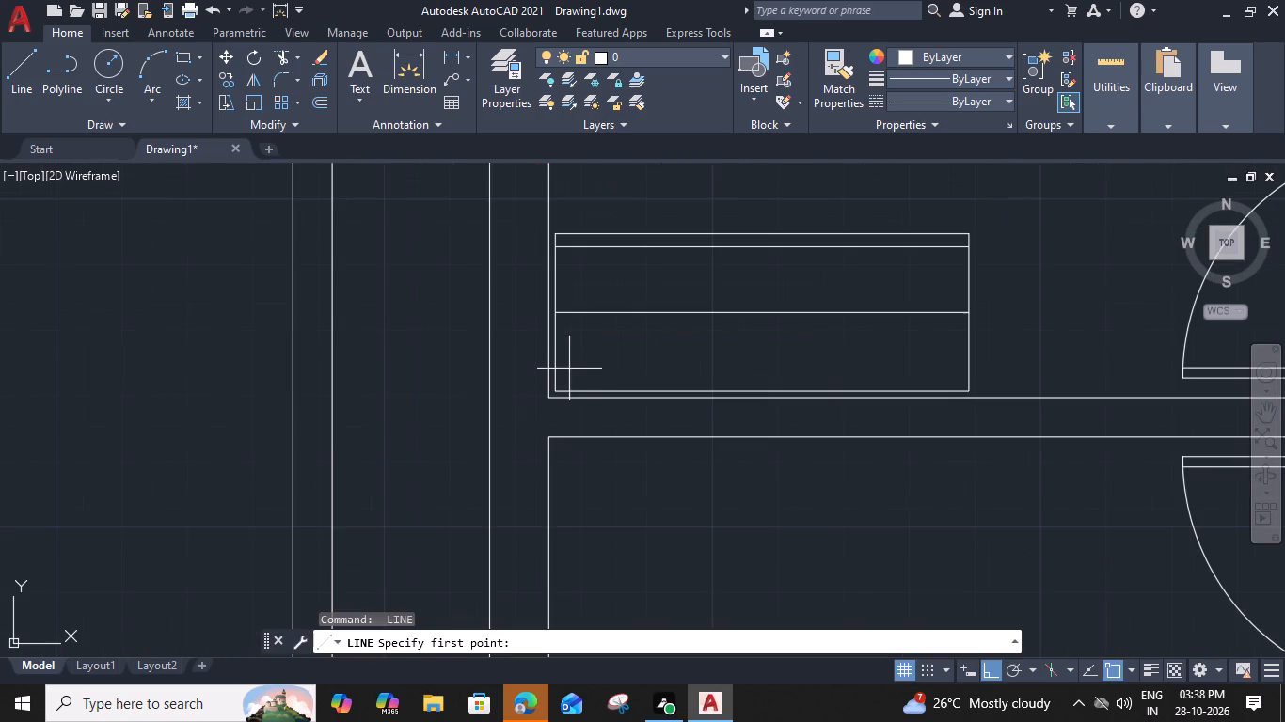
left_click(558, 389)
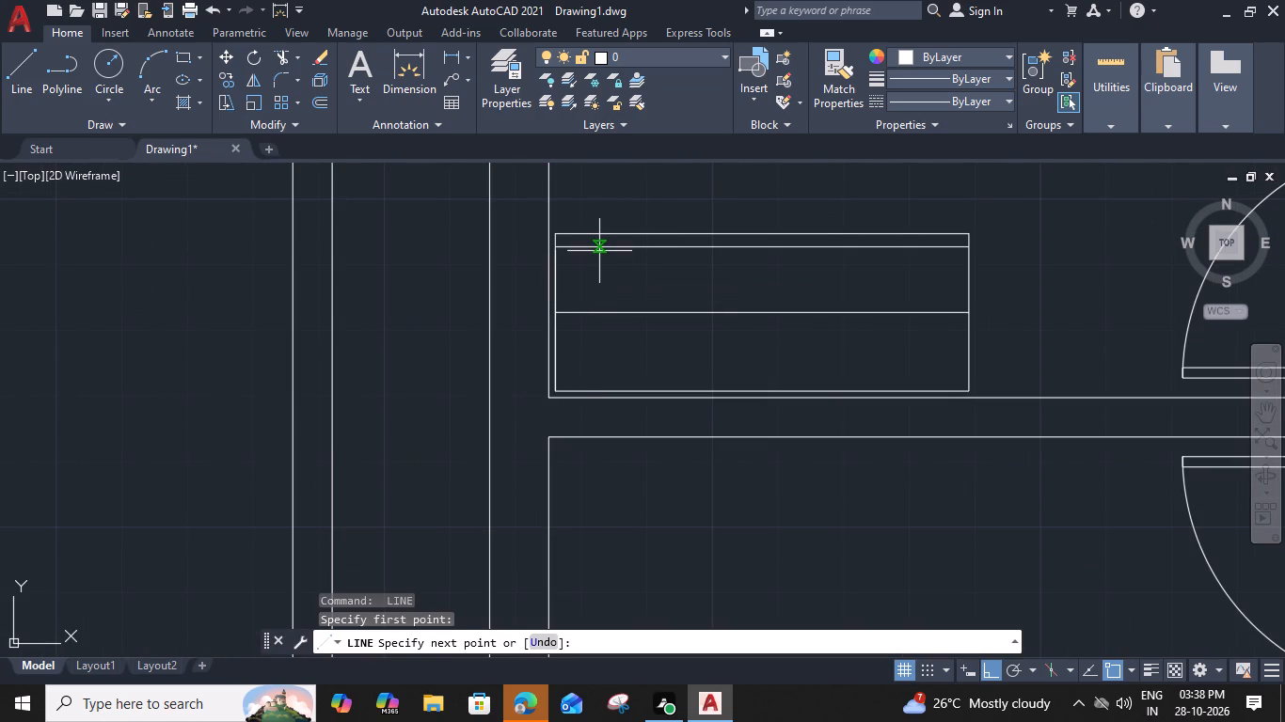
left_click(599, 251)
key("space")
key("space")
left_click(573, 248)
left_click(586, 389)
key("space")
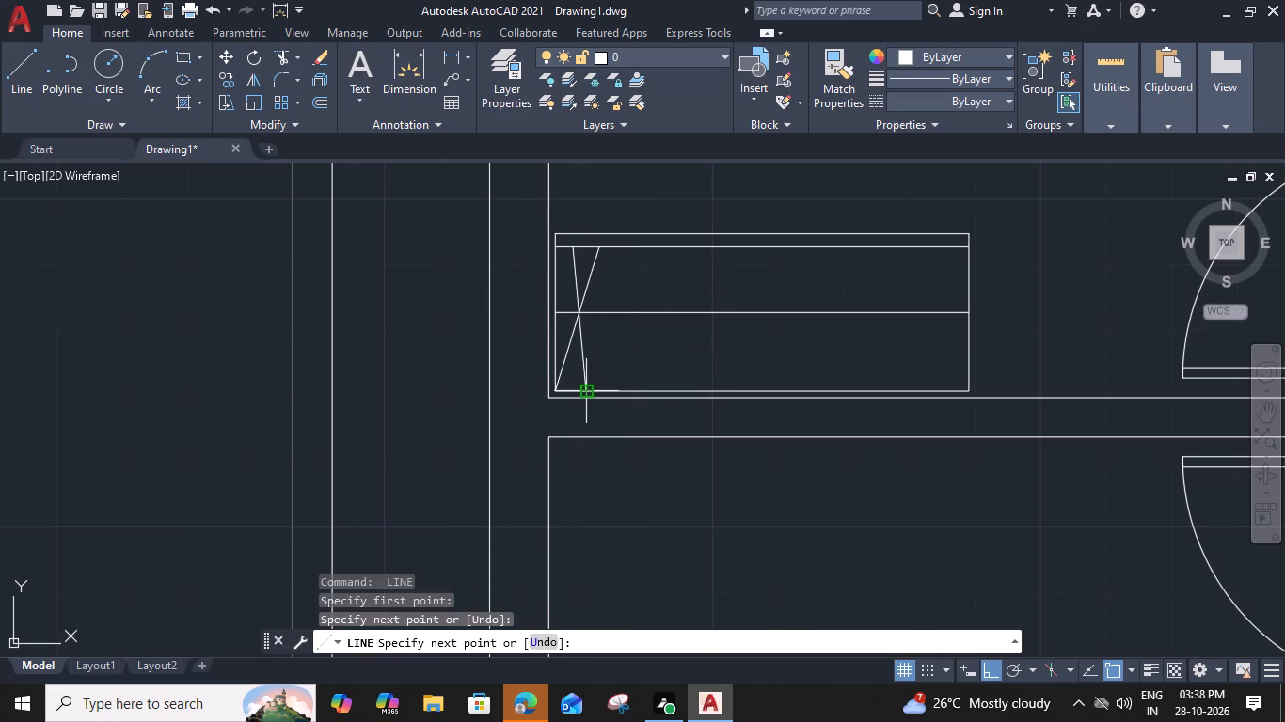
Start copying the two crossing lines eastward along the unit's south edge, snapping closely spaced copies across its western part.
left_click(606, 290)
left_click(566, 303)
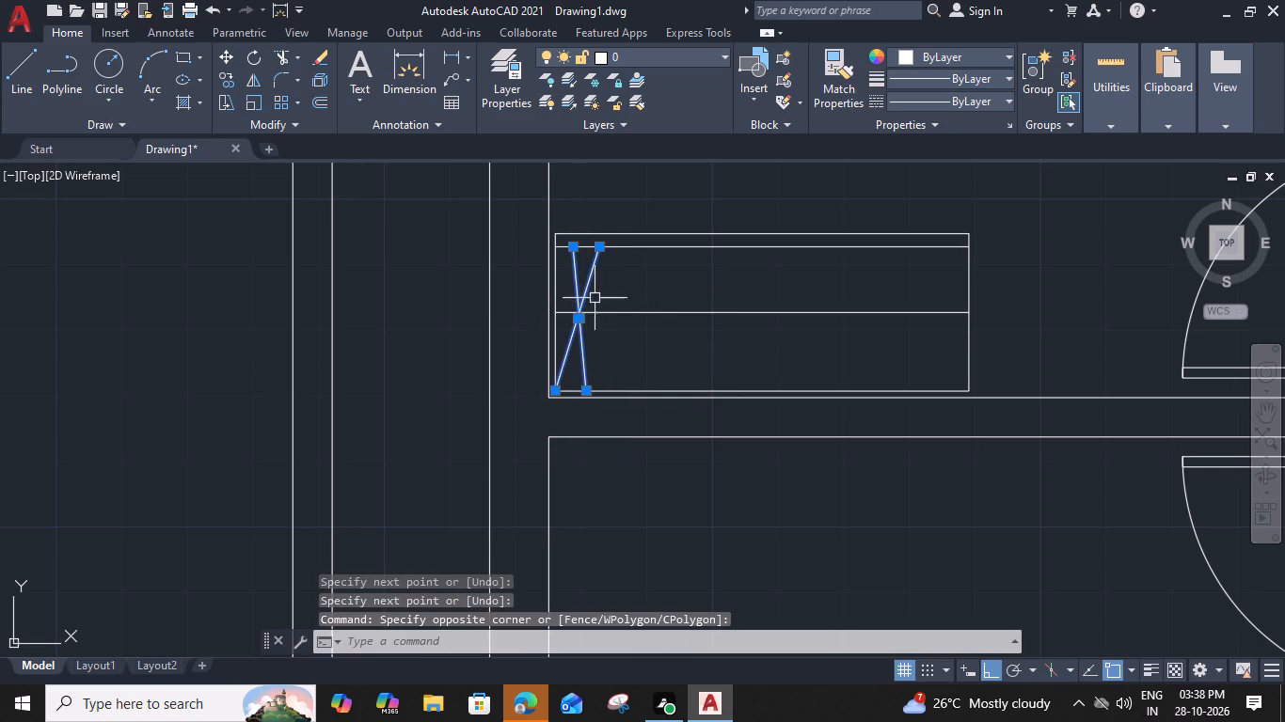
type("CO")
key("space")
scroll(583, 339, "up", 3)
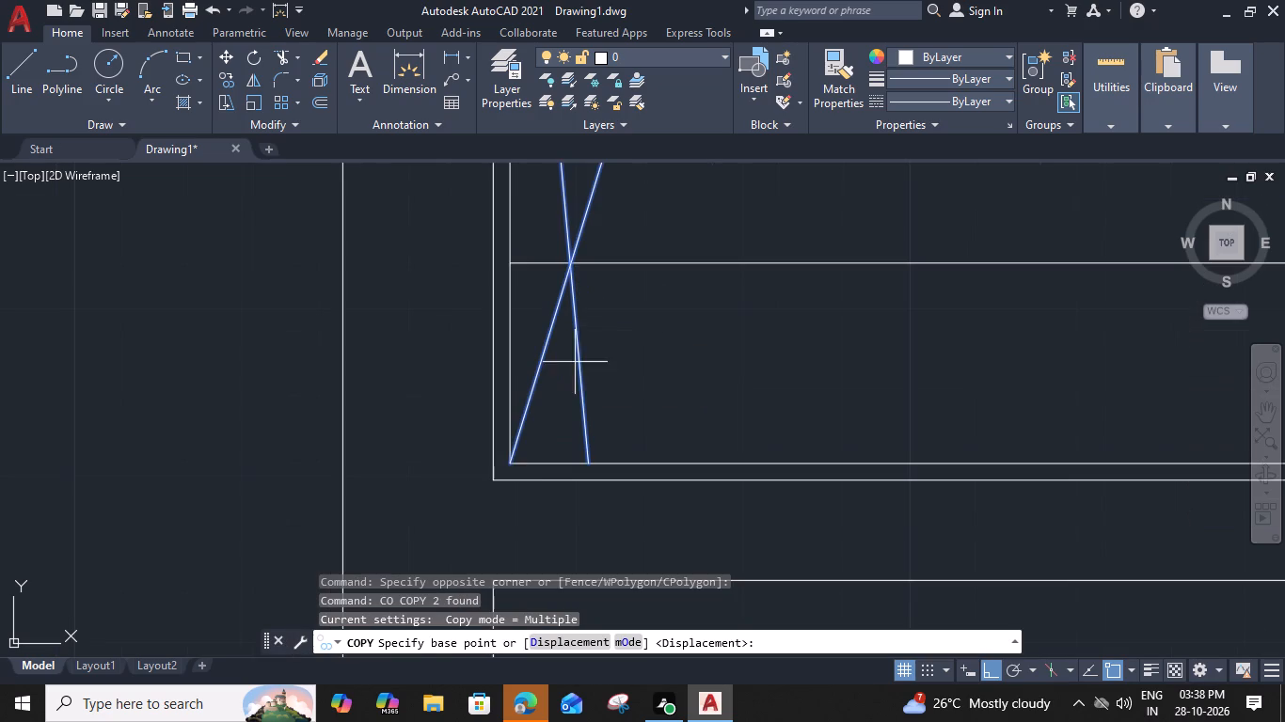
left_click(512, 466)
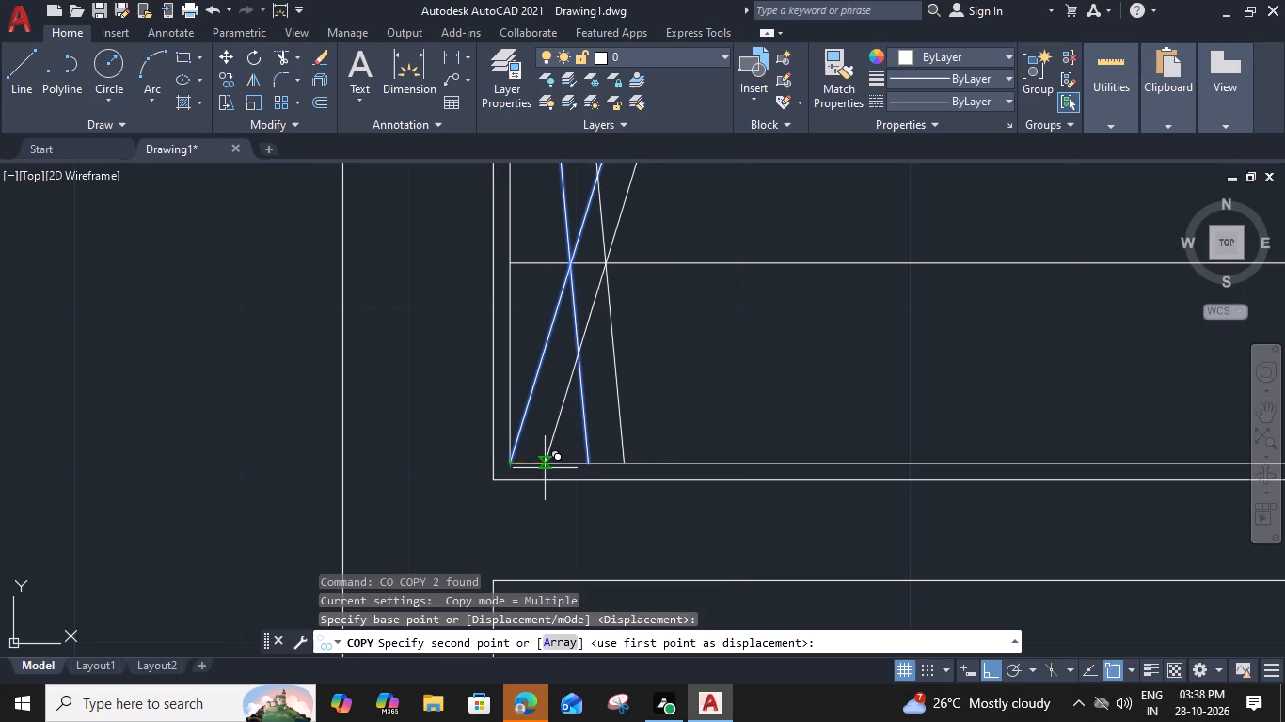
left_click(545, 464)
left_click(593, 464)
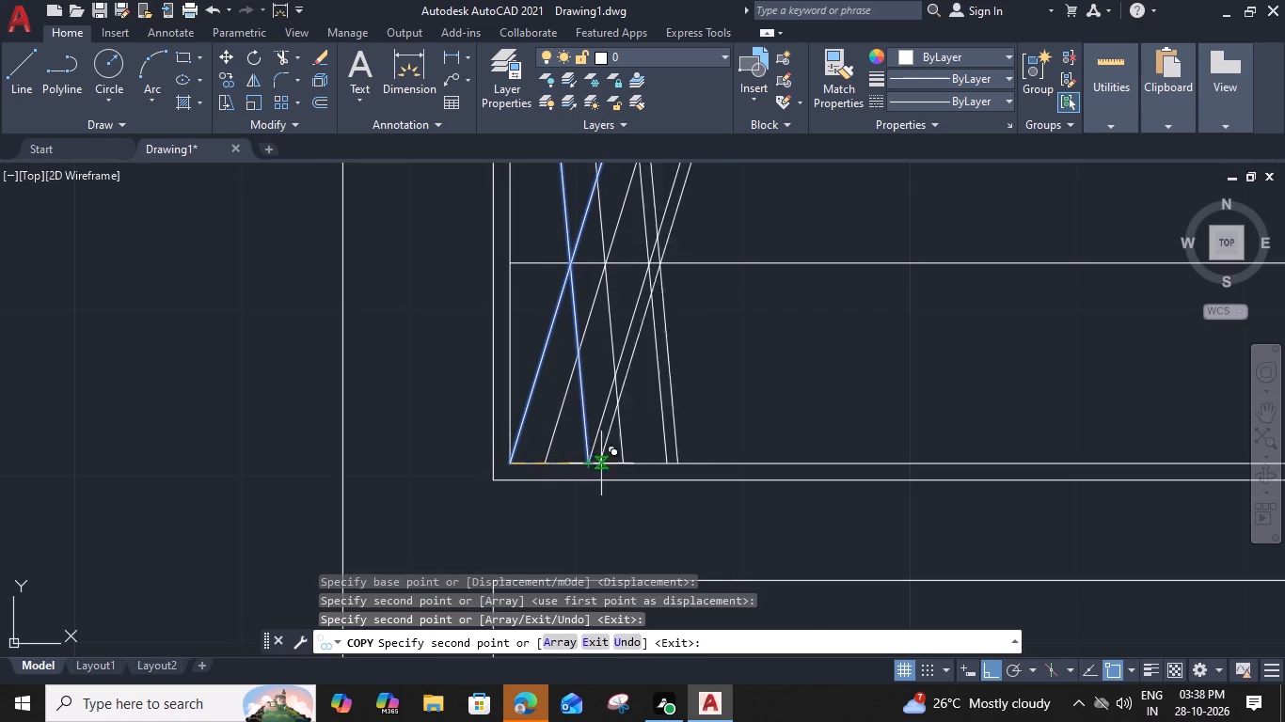
left_click(622, 463)
left_click(670, 462)
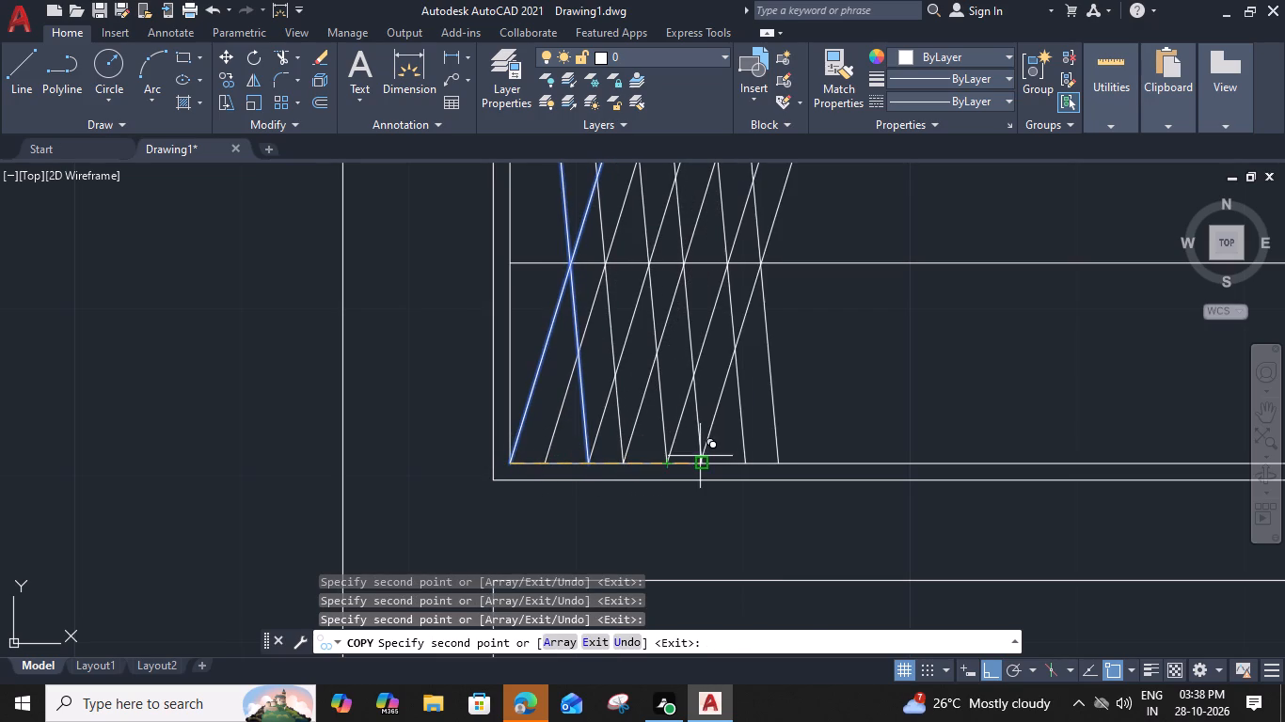
left_click(701, 456)
left_click(744, 456)
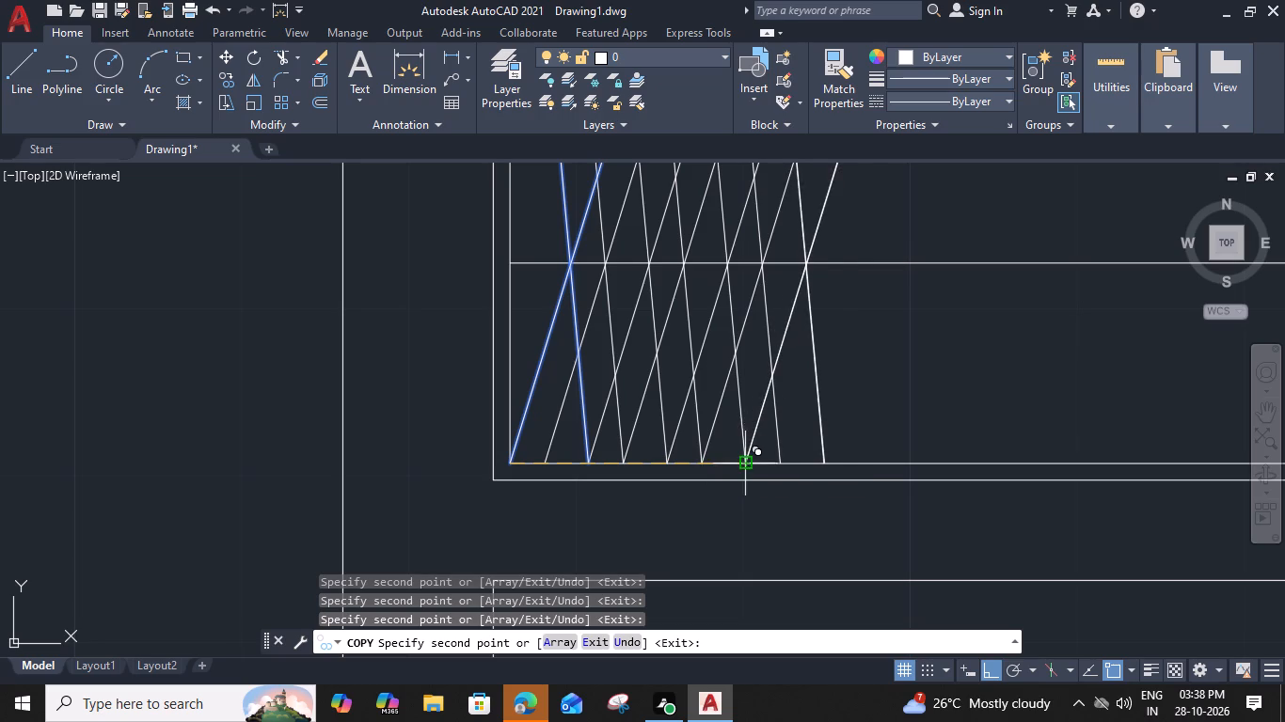
left_click(780, 462)
Continue the crossing-line copies at the same close spacing along the south edge through the middle of the unit.
middle_click_drag(811, 462, 605, 488)
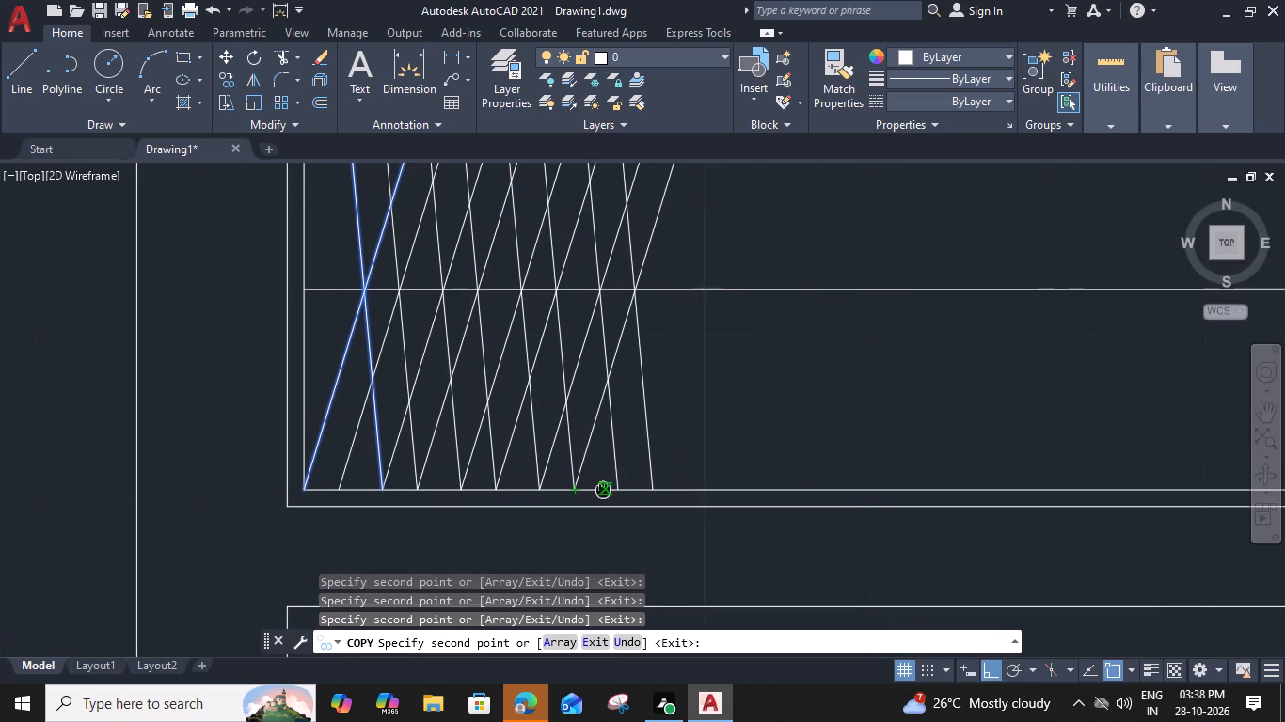
left_click(622, 494)
left_click(658, 494)
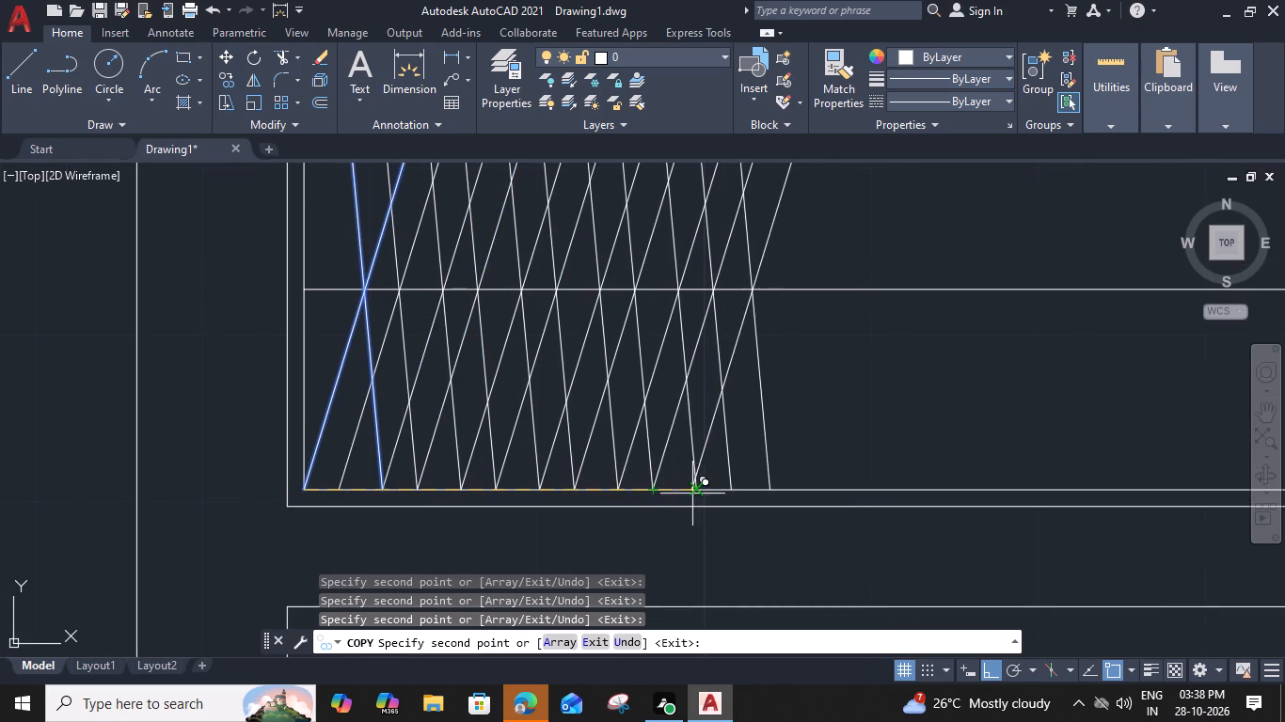
left_click(699, 494)
left_click(739, 493)
left_click(780, 491)
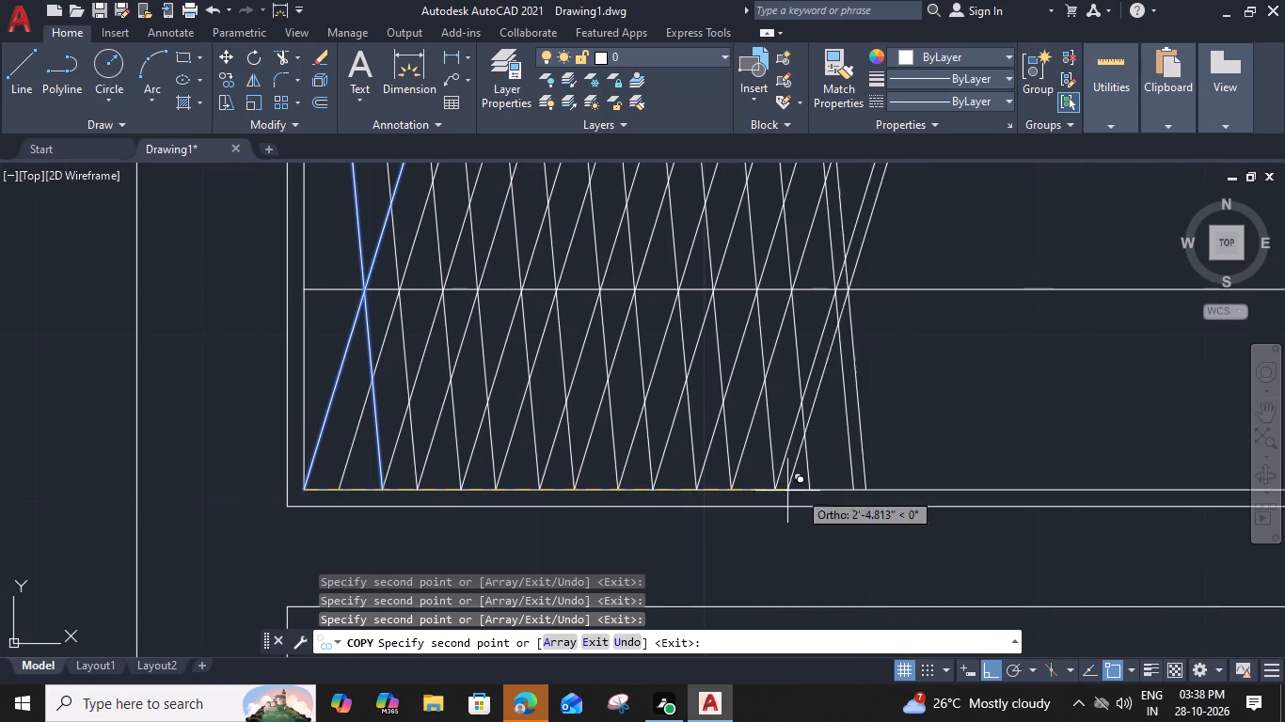
left_click(811, 488)
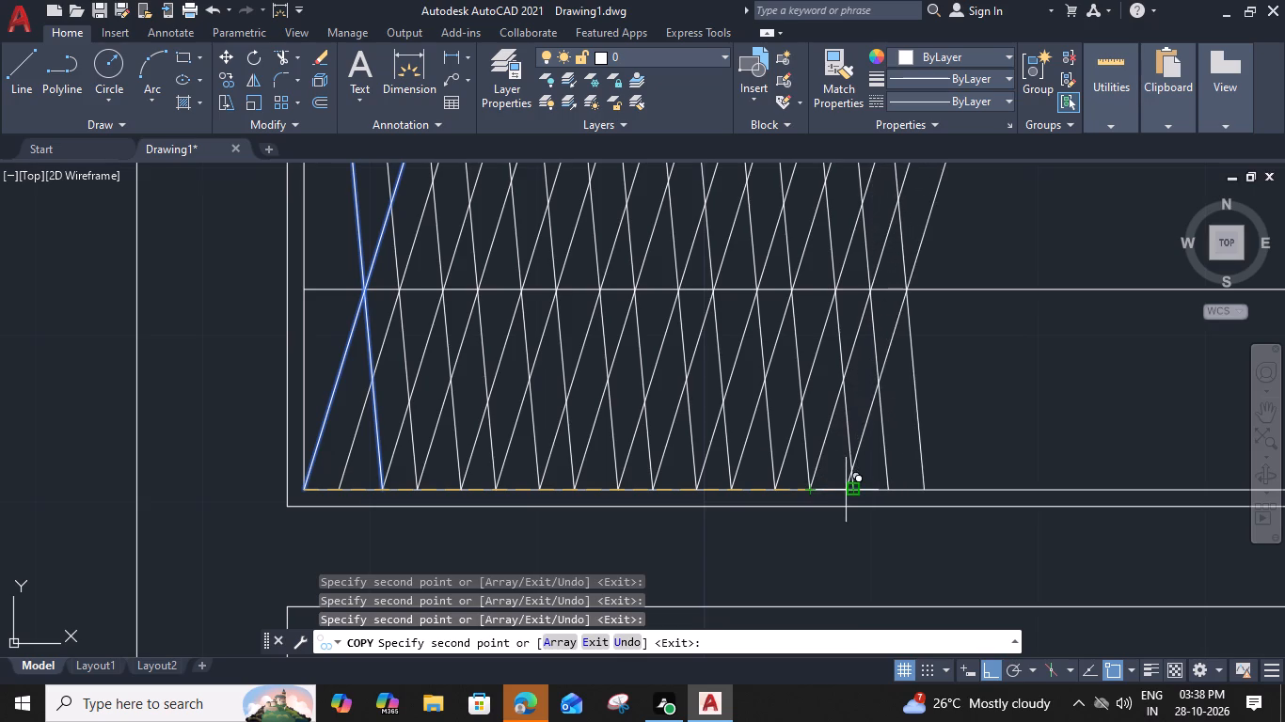
left_click(852, 491)
left_click(885, 492)
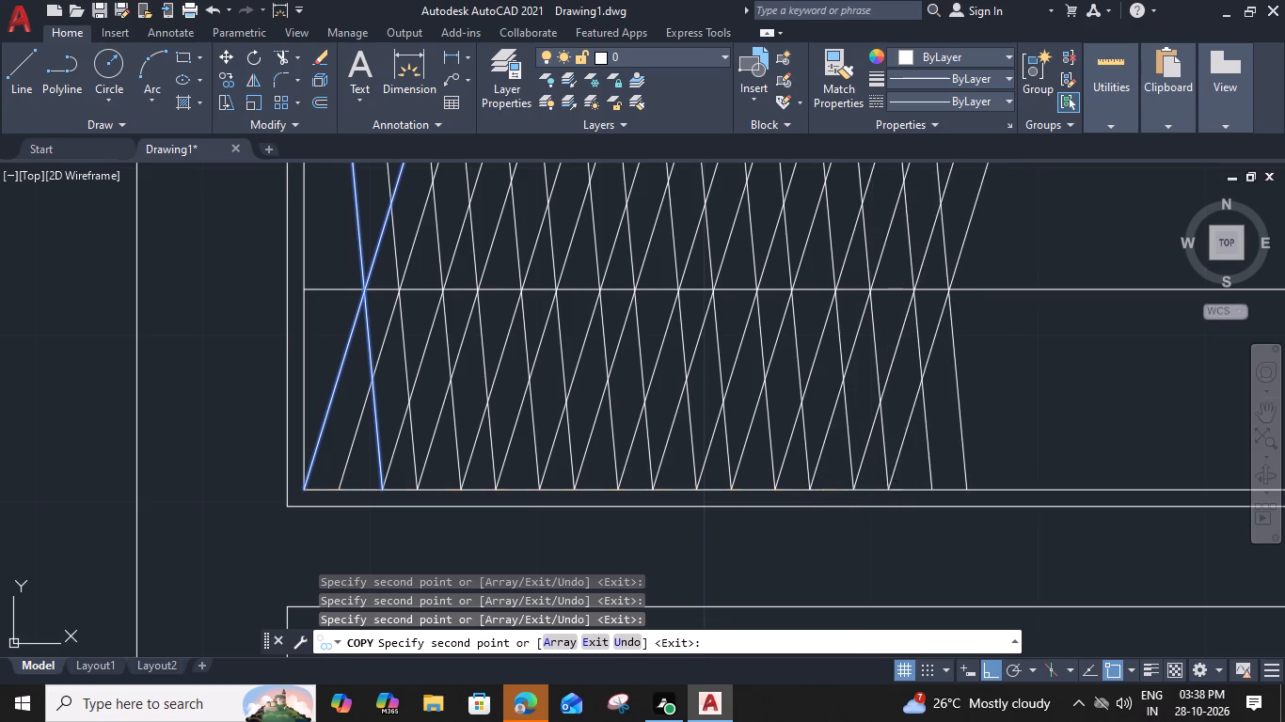
left_click(934, 491)
left_click(967, 492)
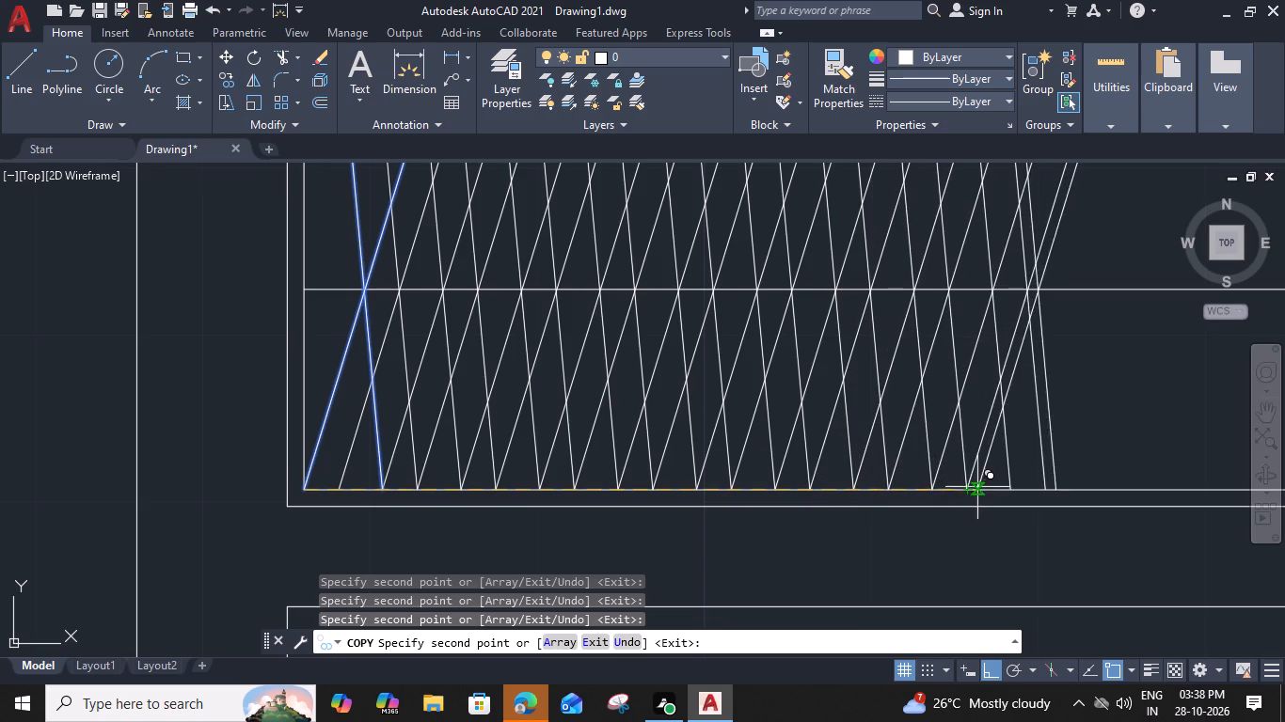
Continue the crossing-line copies along the south edge up to the unit's east end line.
middle_click_drag(977, 487, 702, 508)
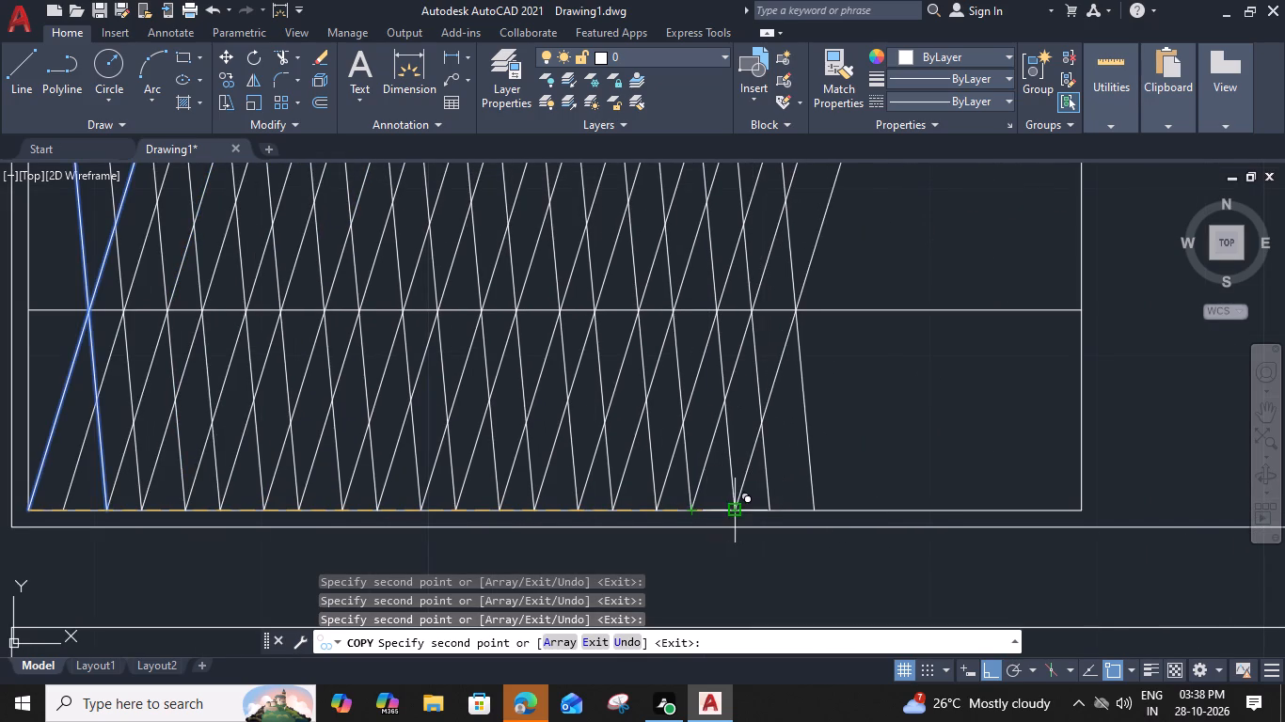
left_click(730, 512)
left_click(774, 510)
left_click(814, 510)
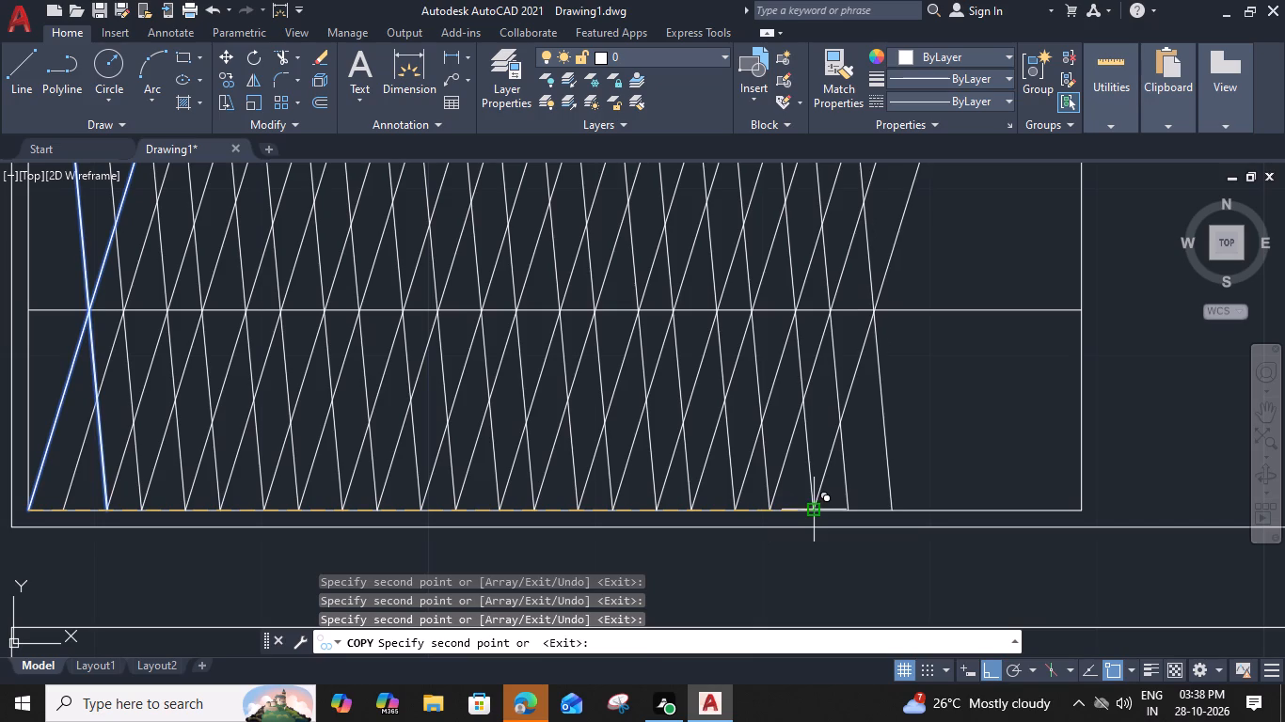
left_click(845, 510)
left_click(893, 511)
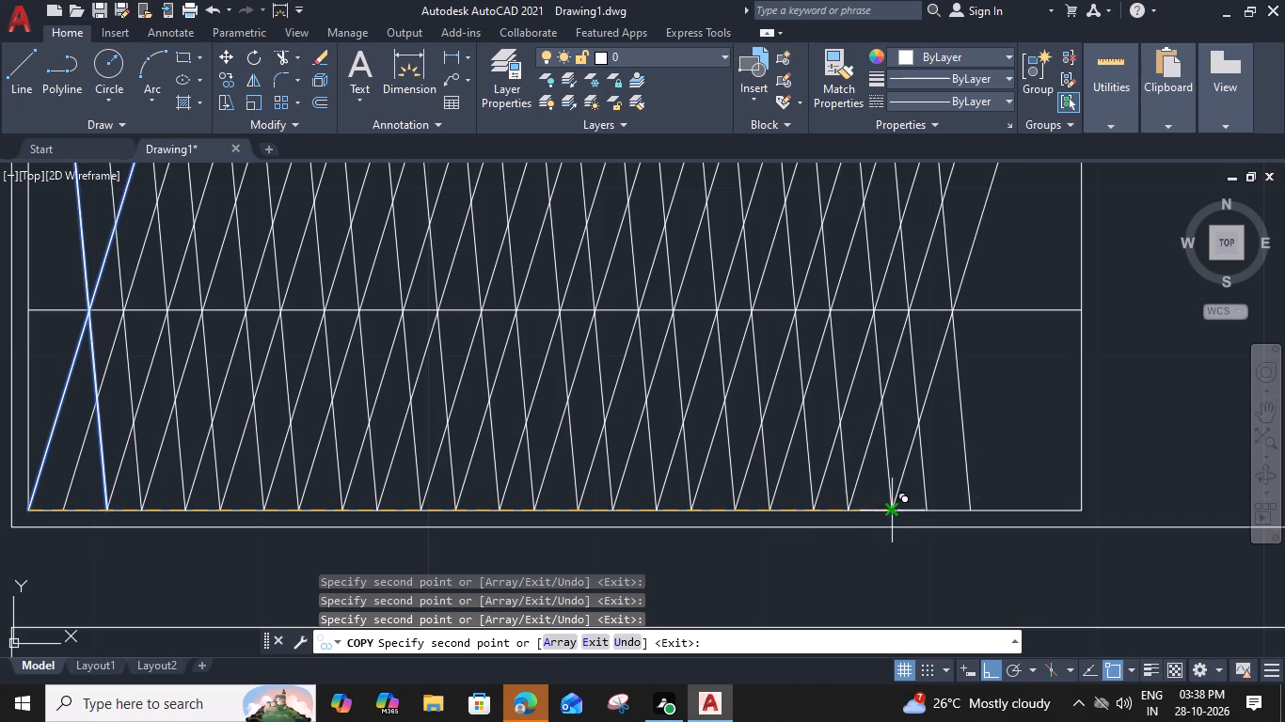
left_click(923, 508)
left_click(963, 509)
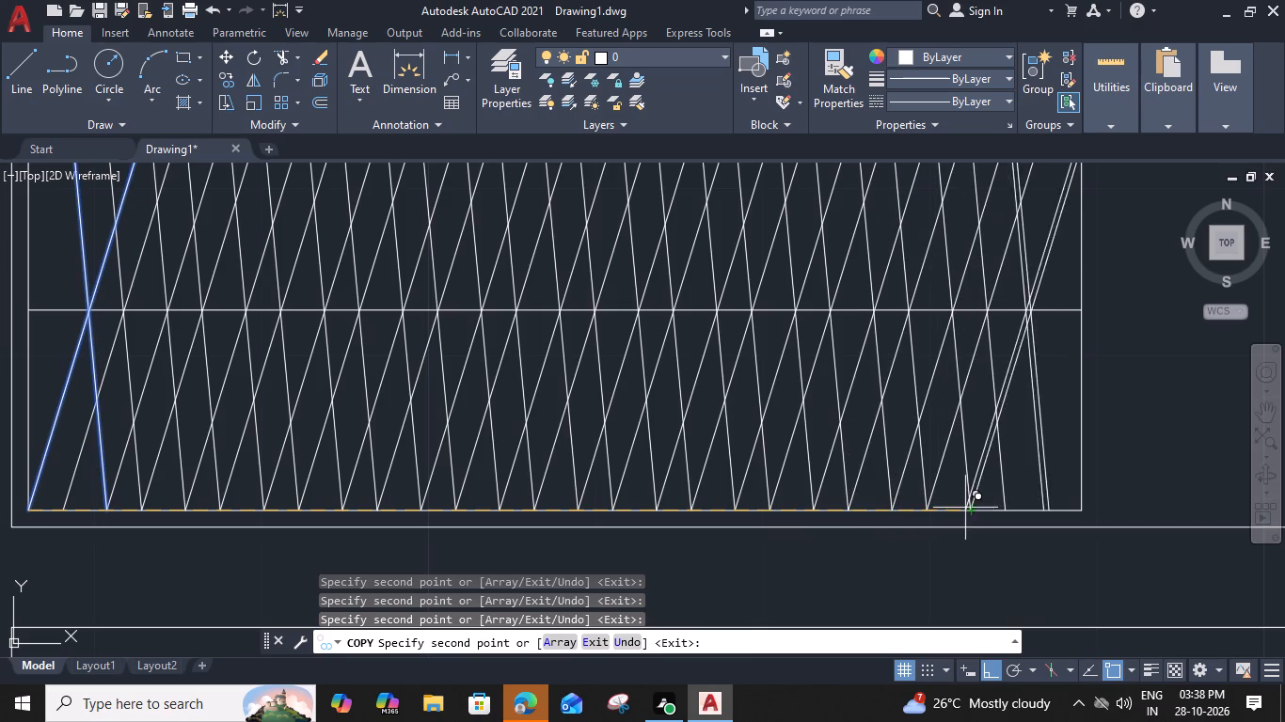
left_click(1007, 510)
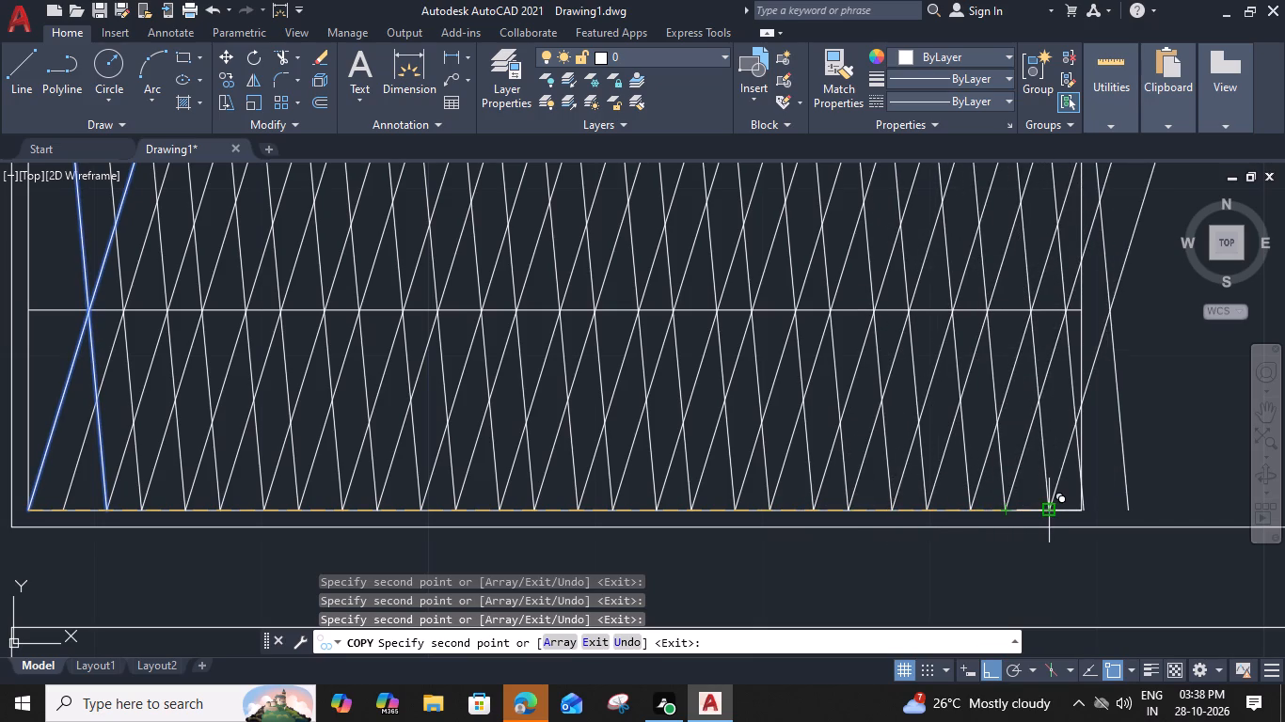
left_click(1052, 512)
Place one more copy of the crossing lines about 2.75" west of the original pair, overlapping the unit's west edge.
middle_click_drag(707, 515, 1102, 474)
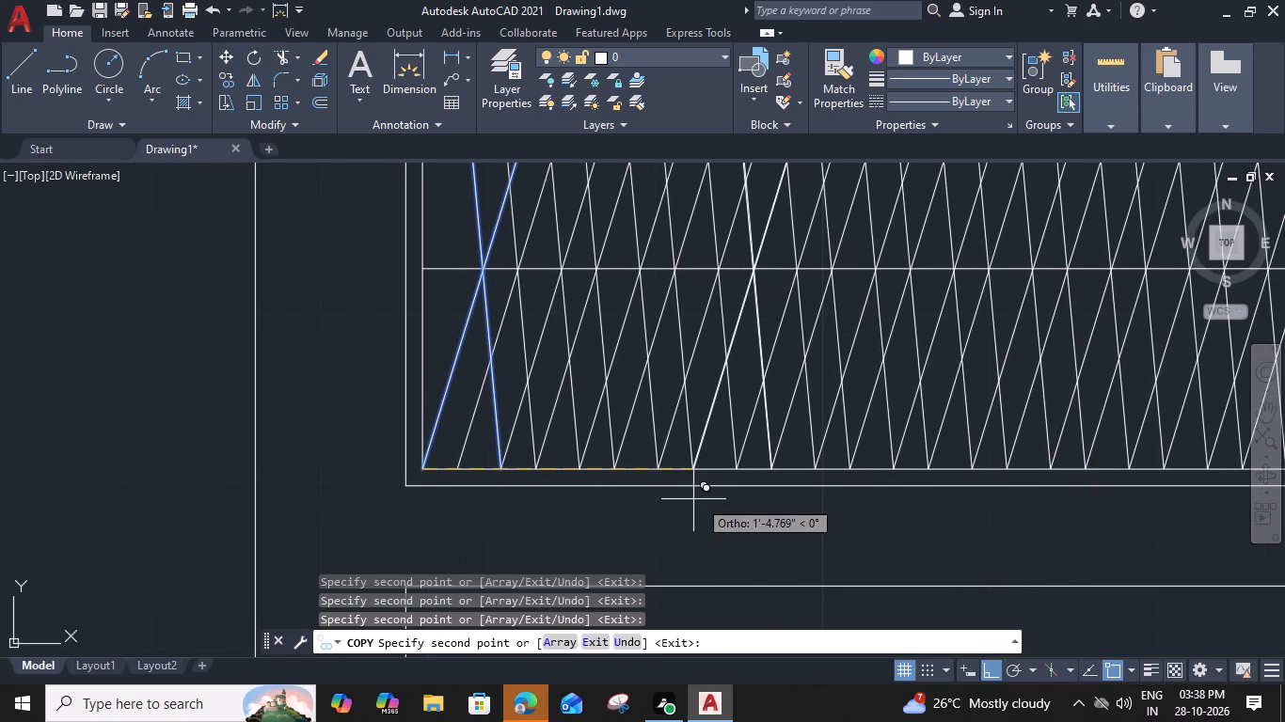
left_click(376, 477)
key("Escape")
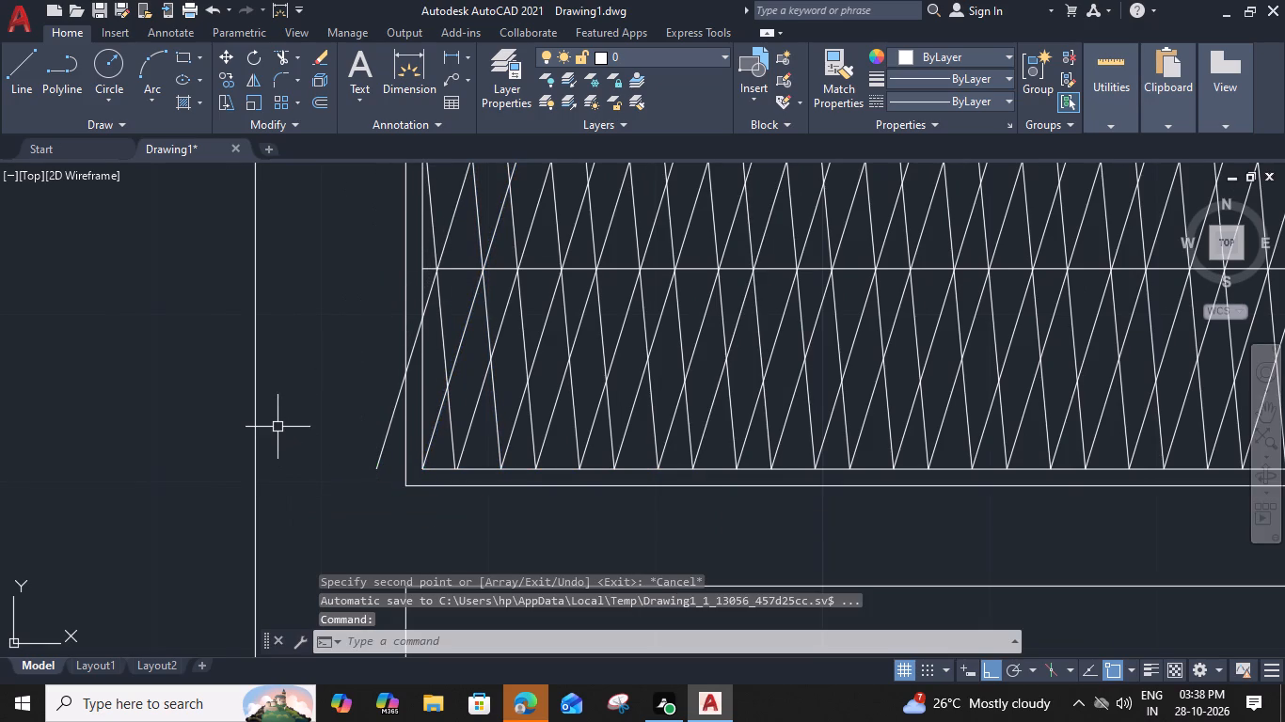
Trim the slanted line pieces that extend west of the unit's inner west edge.
type("TR")
key("space")
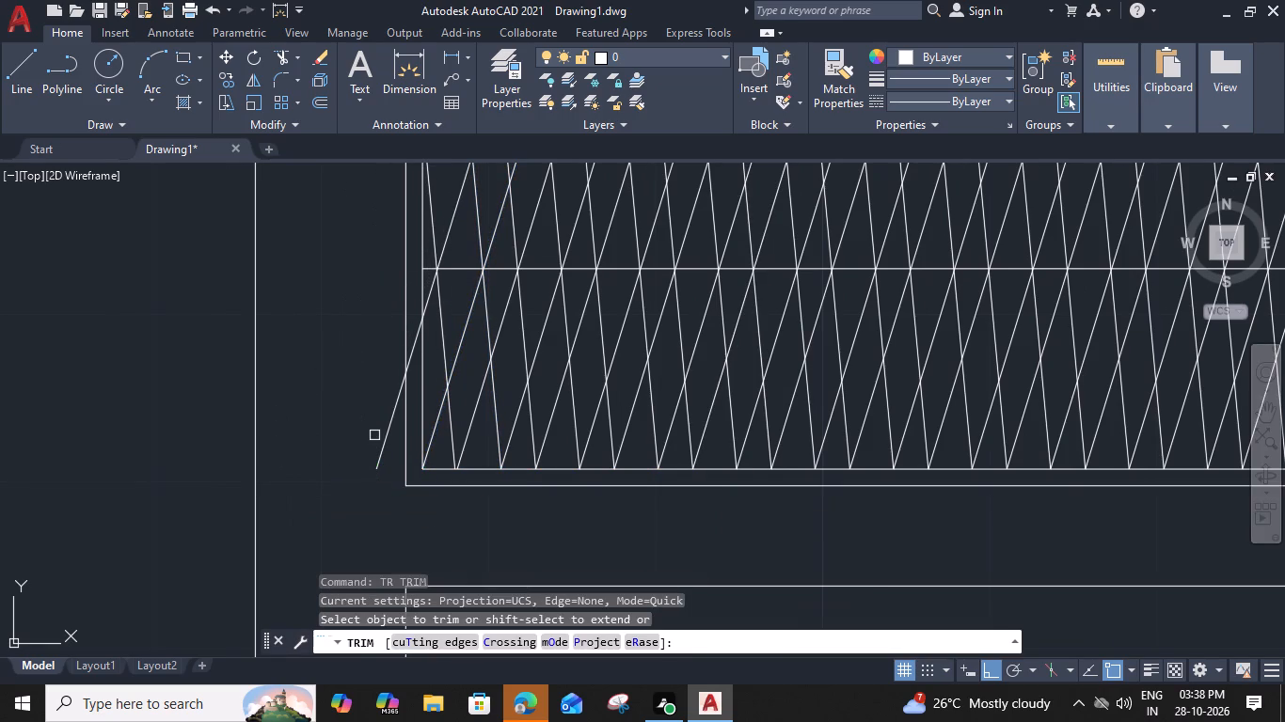
left_click(385, 439)
left_click(412, 346)
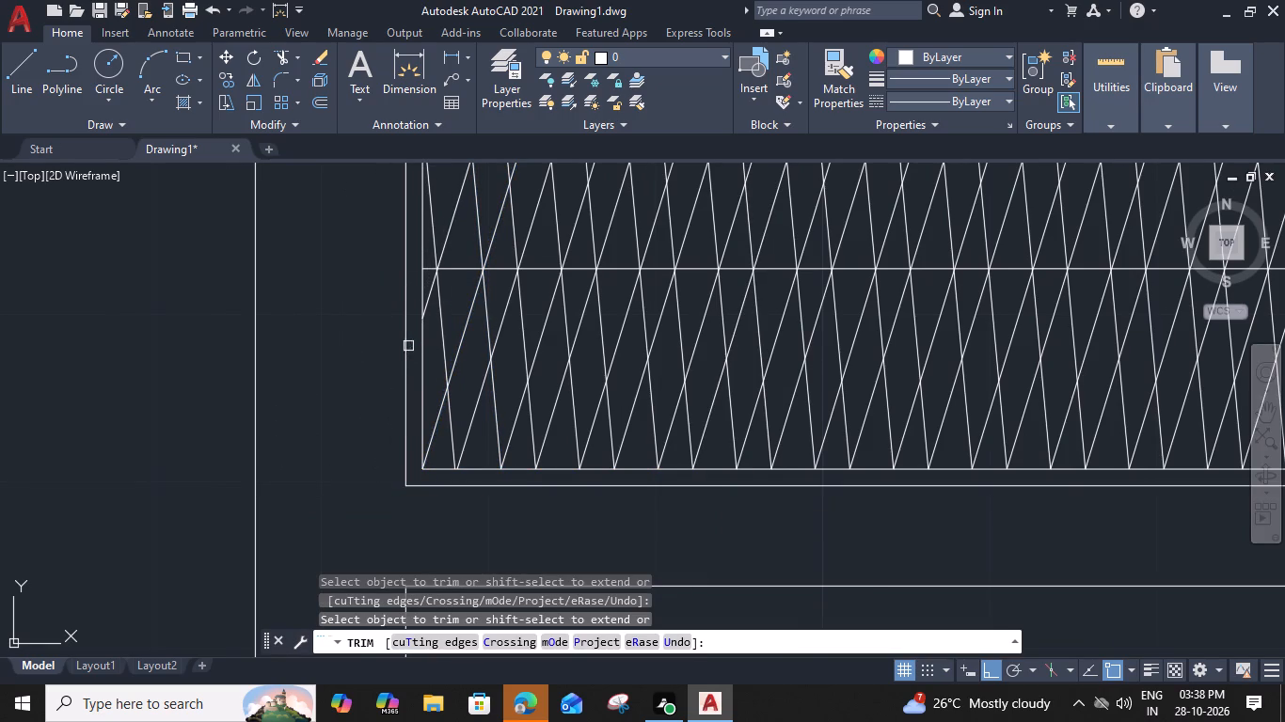
scroll(403, 349, "down", 1)
scroll(373, 180, "up", 3)
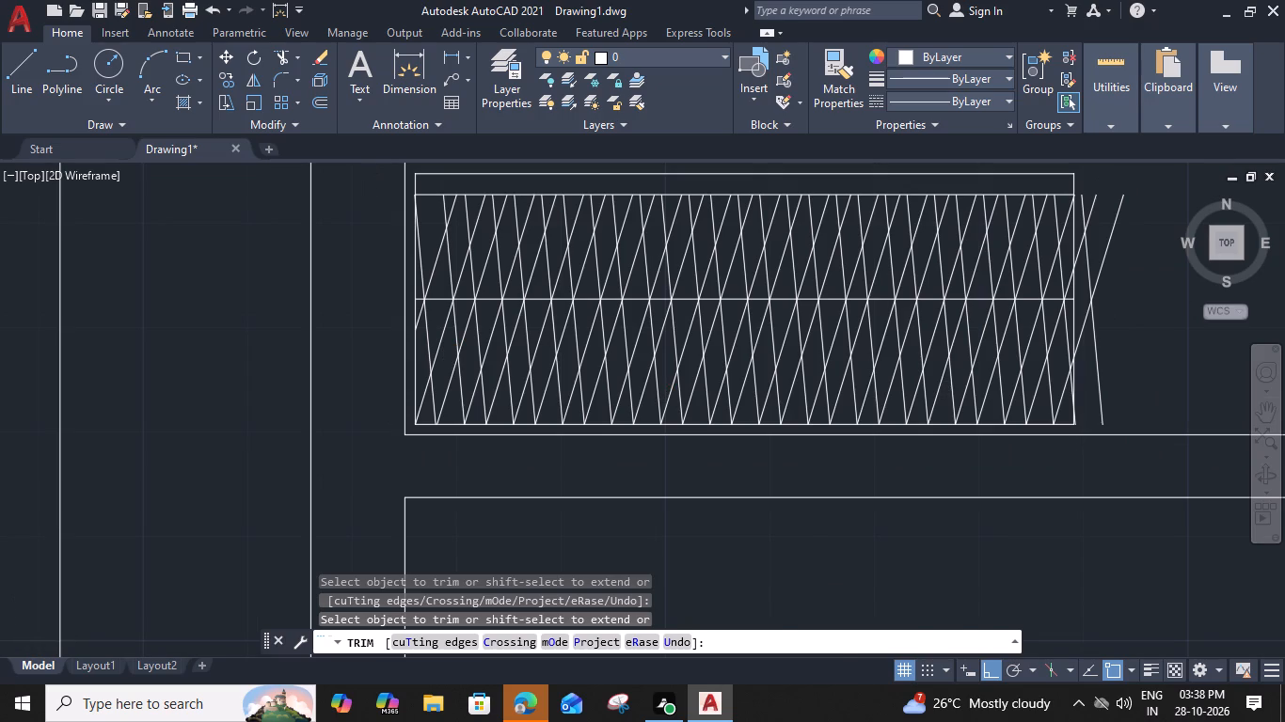
scroll(526, 218, "up", 2)
left_click(548, 250)
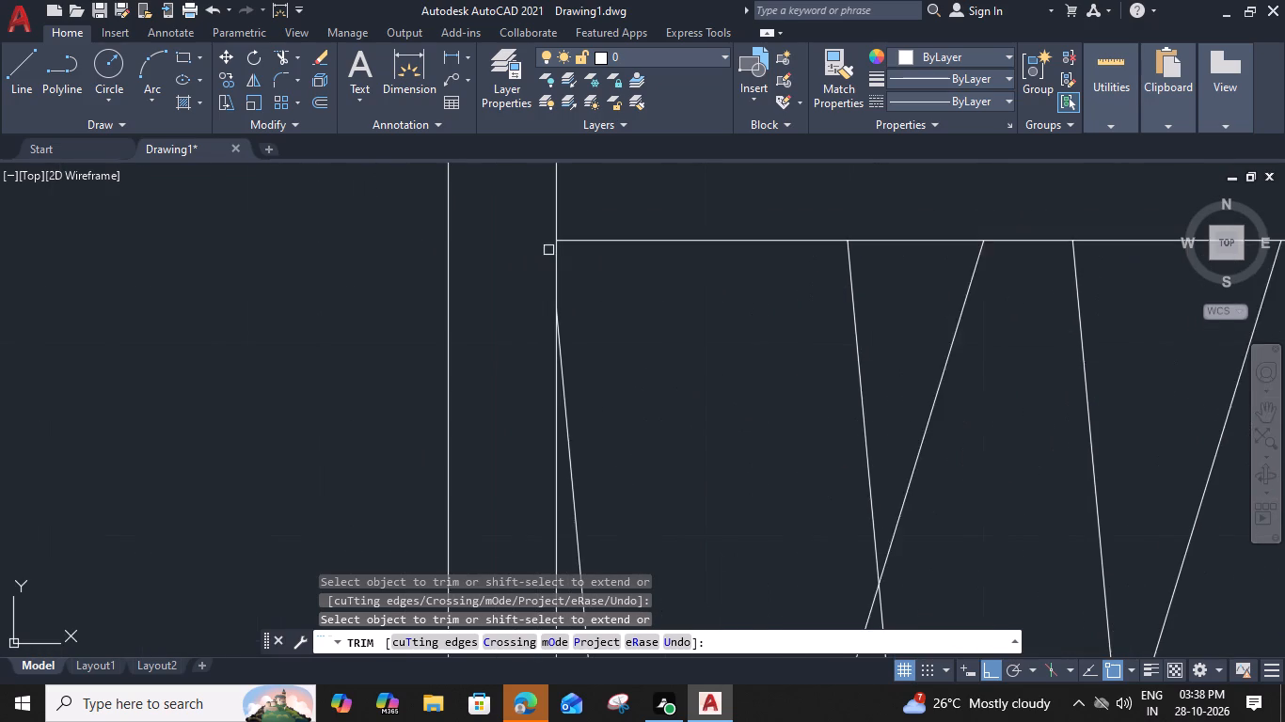
Trim the slanted line pieces that project beyond the unit's east end line.
scroll(548, 250, "down", 3)
scroll(555, 329, "down", 2)
middle_click_drag(622, 416, 199, 368)
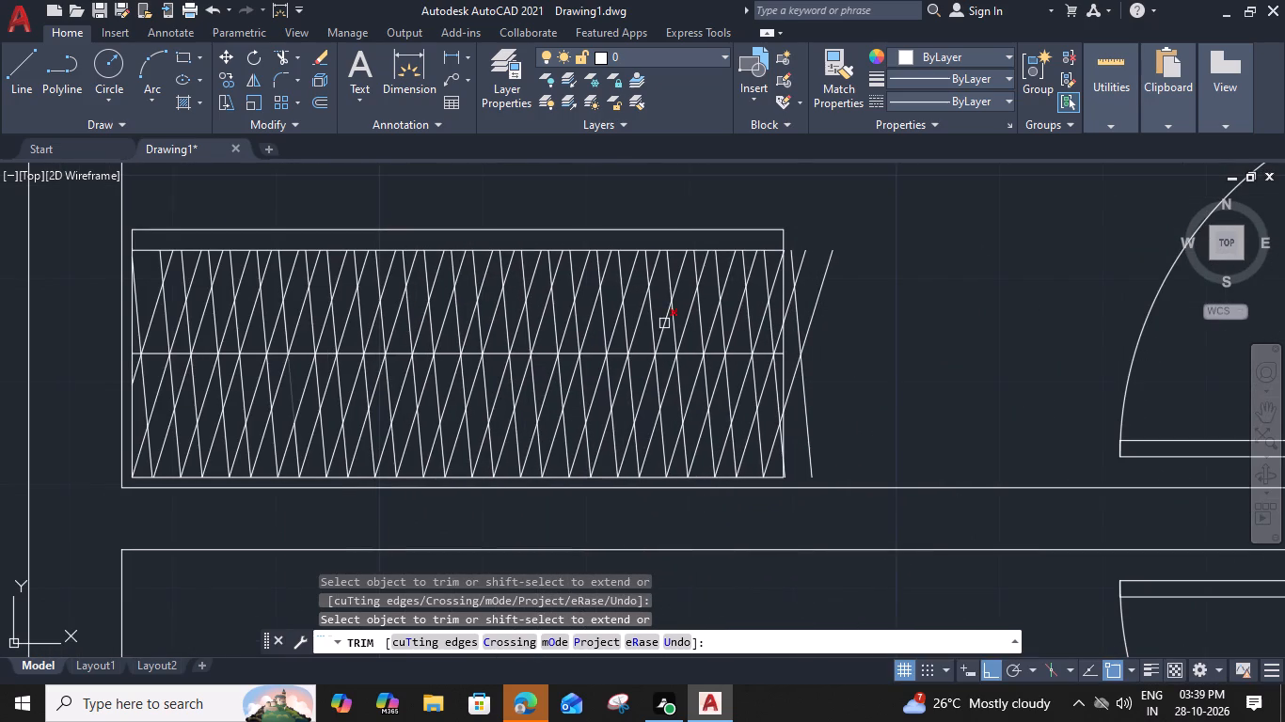
scroll(793, 278, "up", 2)
left_click(783, 289)
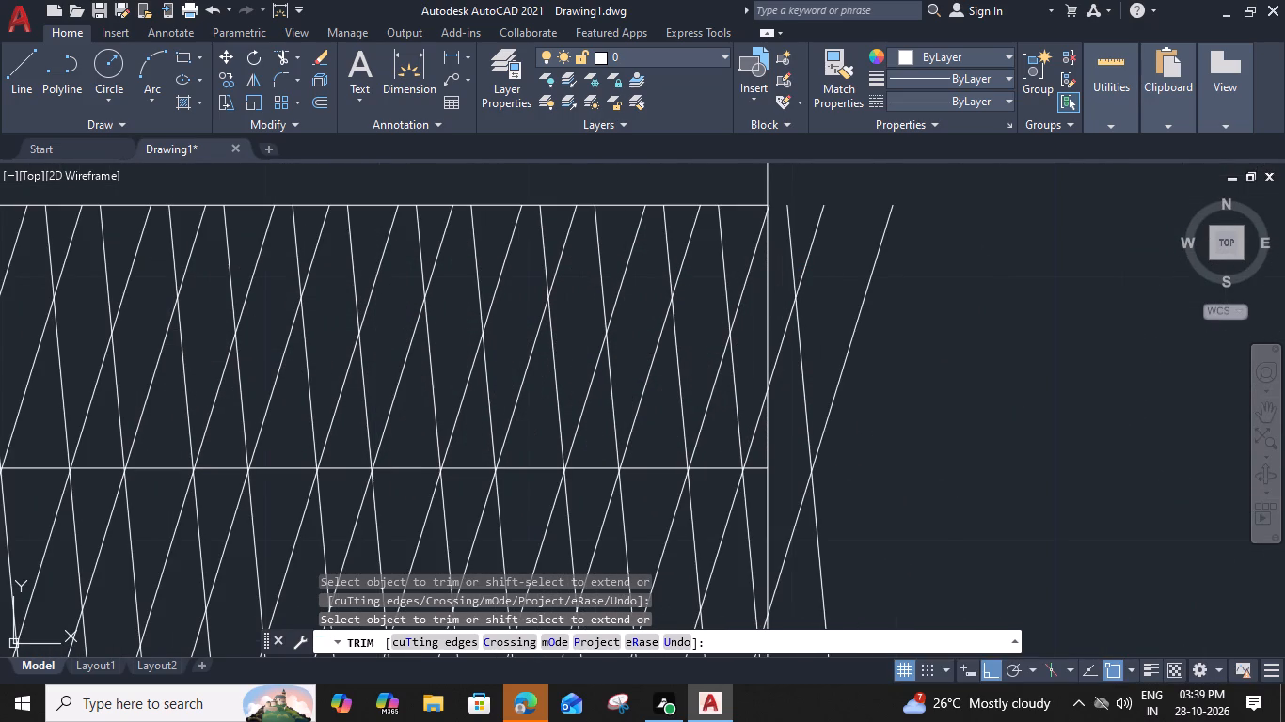
left_click(877, 385)
left_click(821, 270)
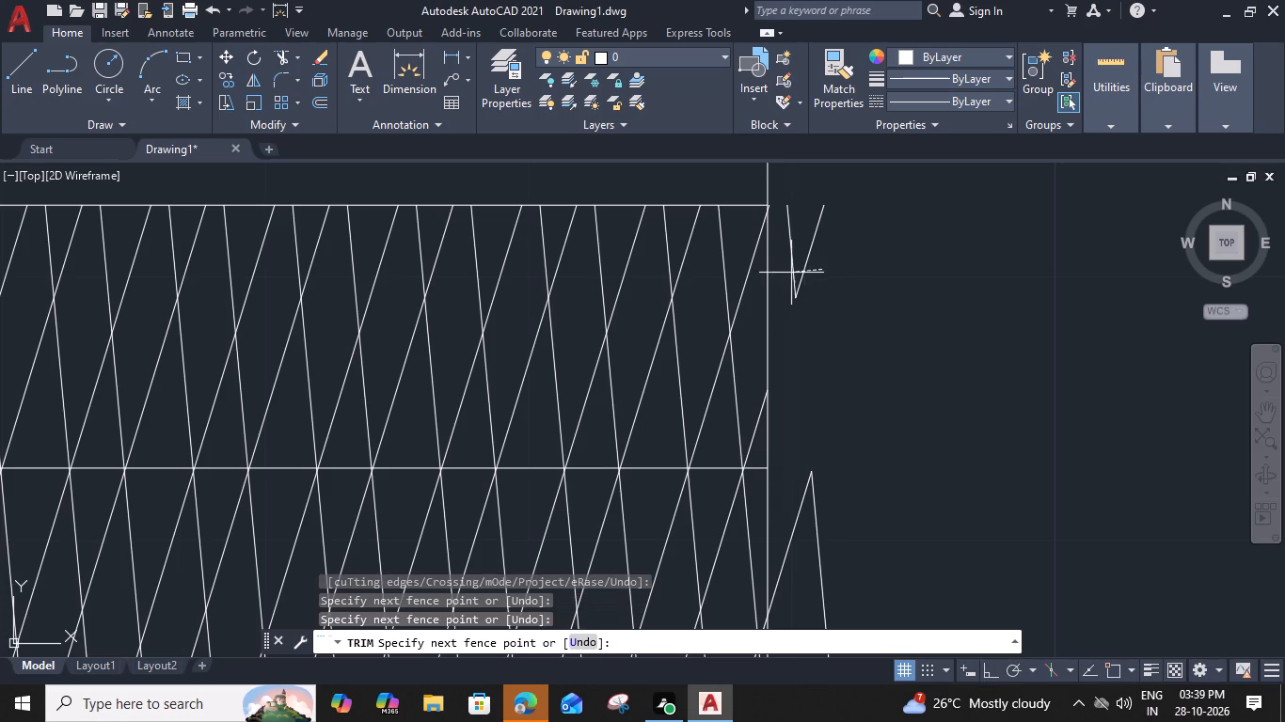
left_click(780, 274)
middle_click_drag(829, 399, 780, 212)
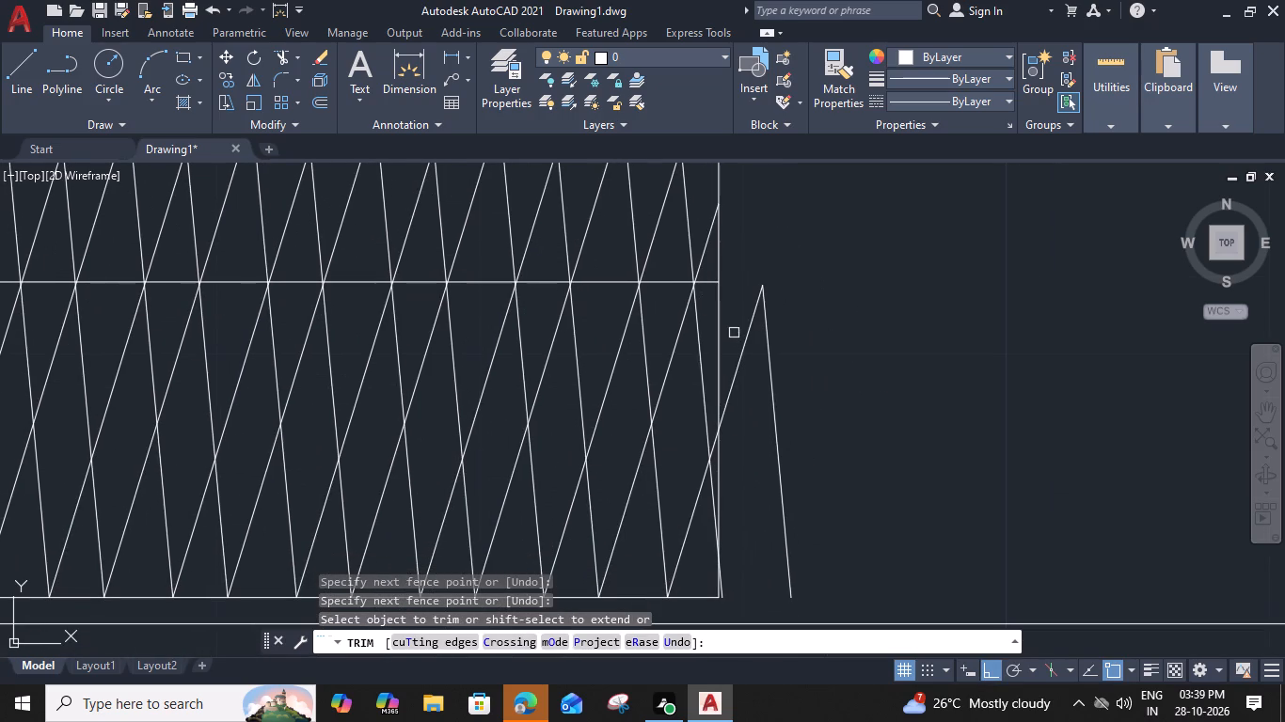
left_click(734, 333)
left_click(836, 440)
key("Escape")
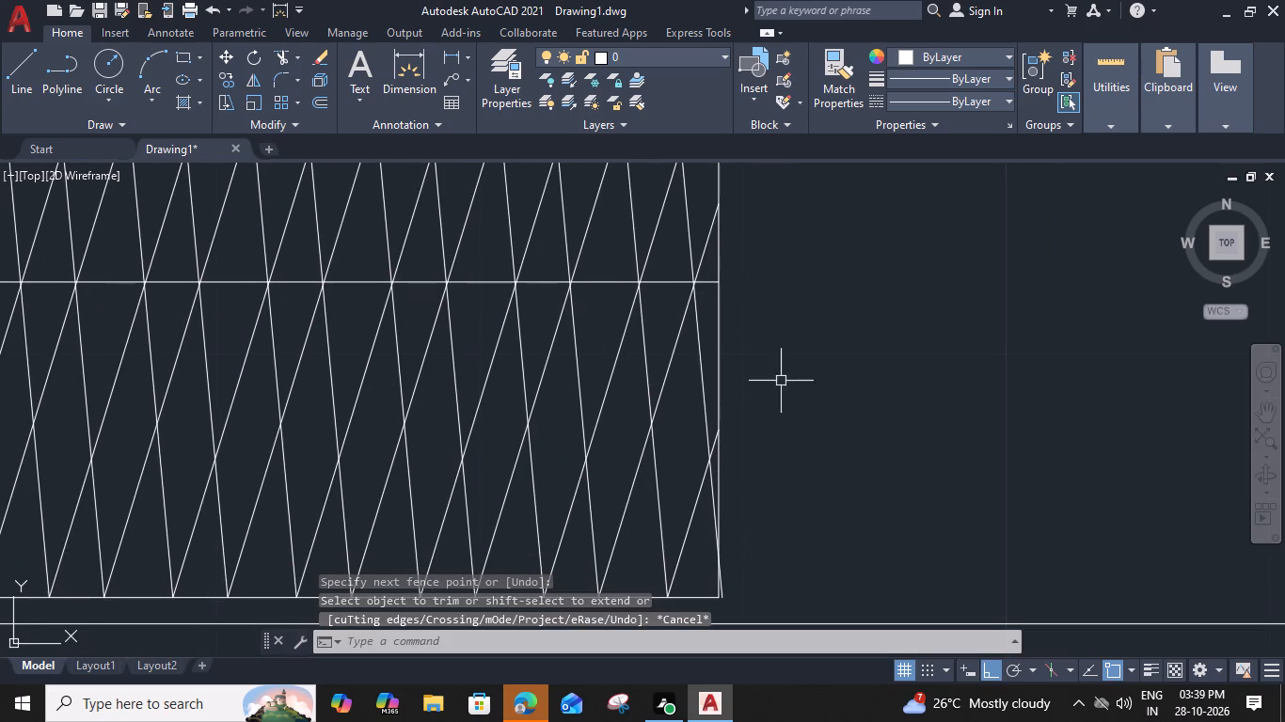
Copy Bedroom-3's bed into Bedroom-2, moving its headboard midpoint to the midpoint of the west wall window.
scroll(781, 380, "down", 6)
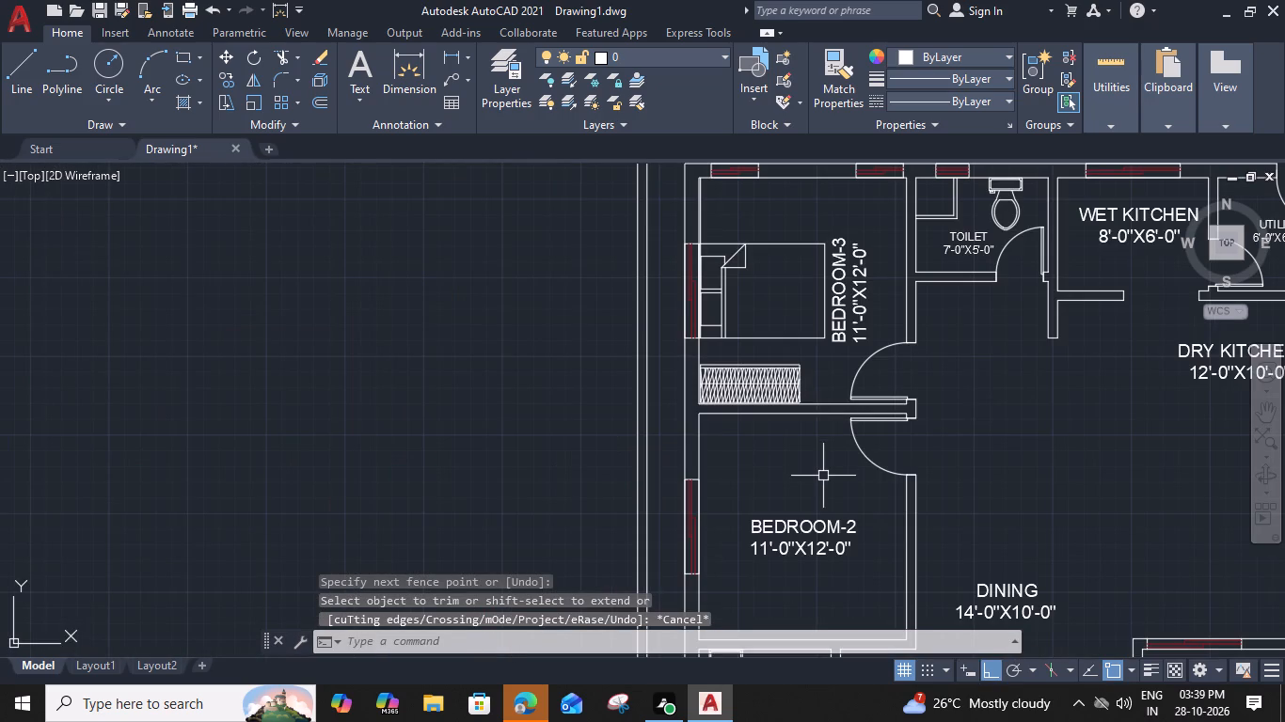
middle_click_drag(813, 472, 797, 479)
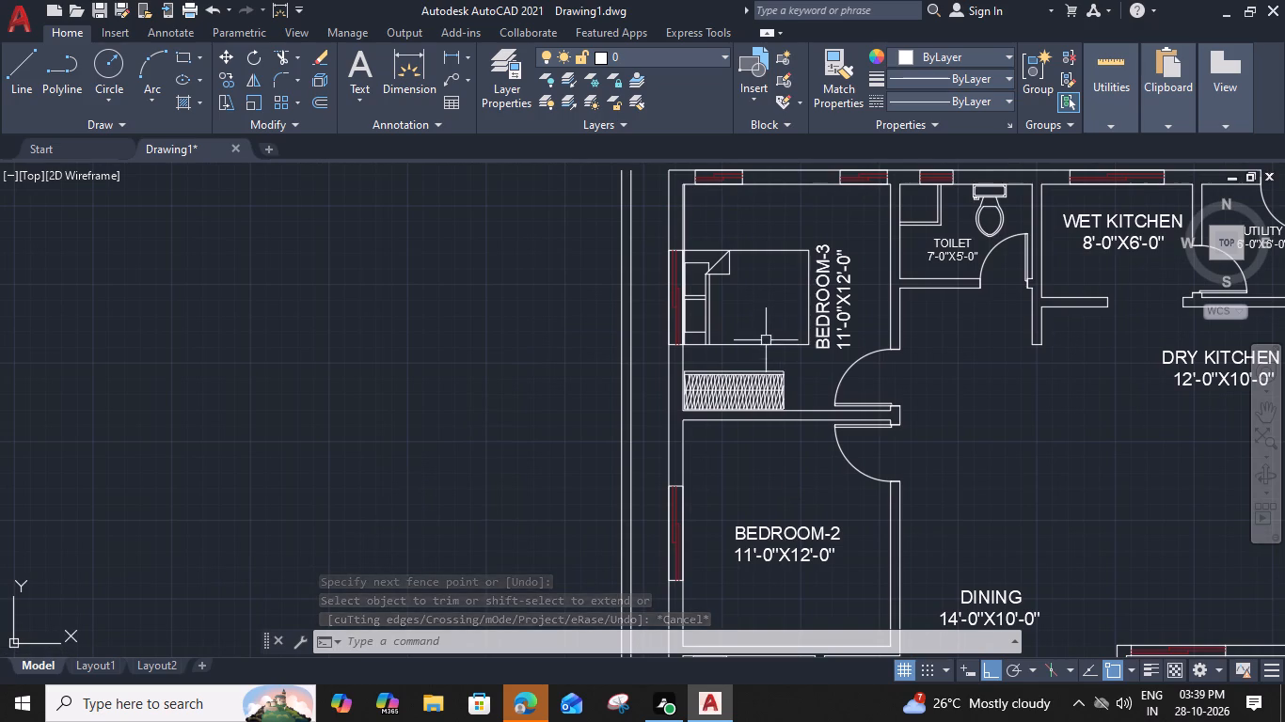
left_click(766, 340)
type("CO")
key("space")
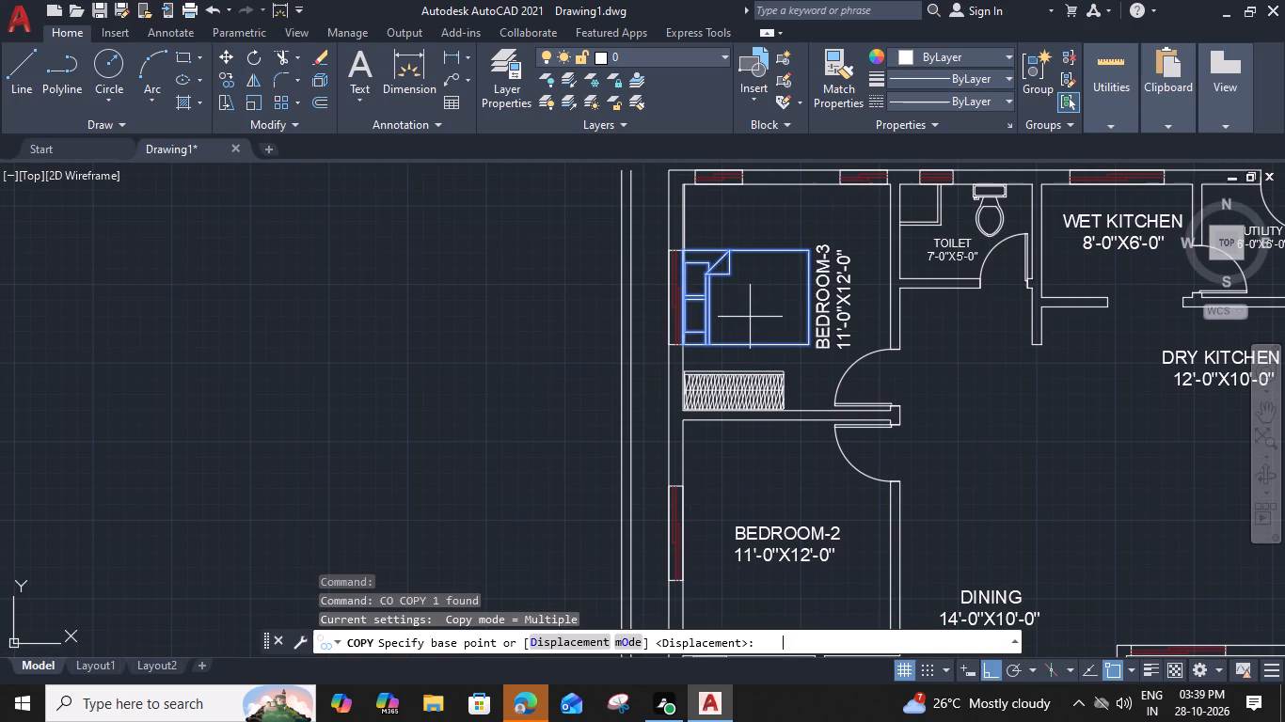
scroll(702, 275, "up", 3)
left_click(655, 325)
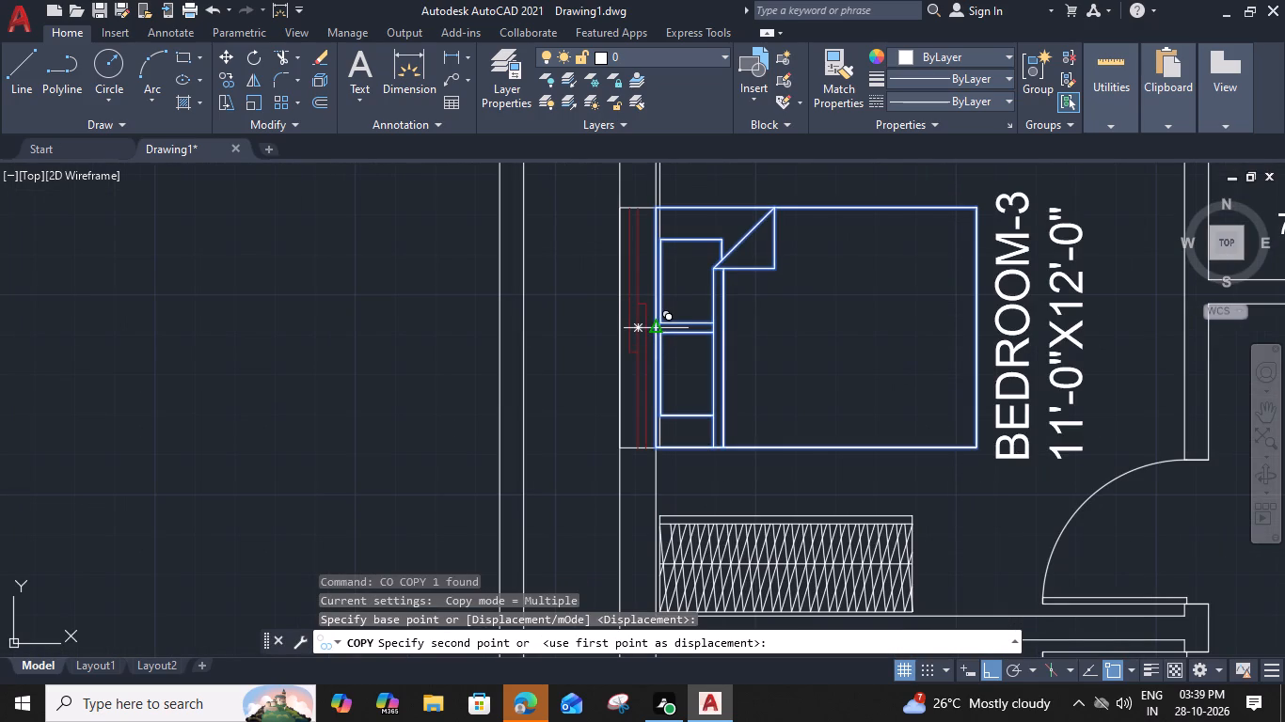
scroll(669, 378, "down", 1)
middle_click_drag(668, 399, 642, 54)
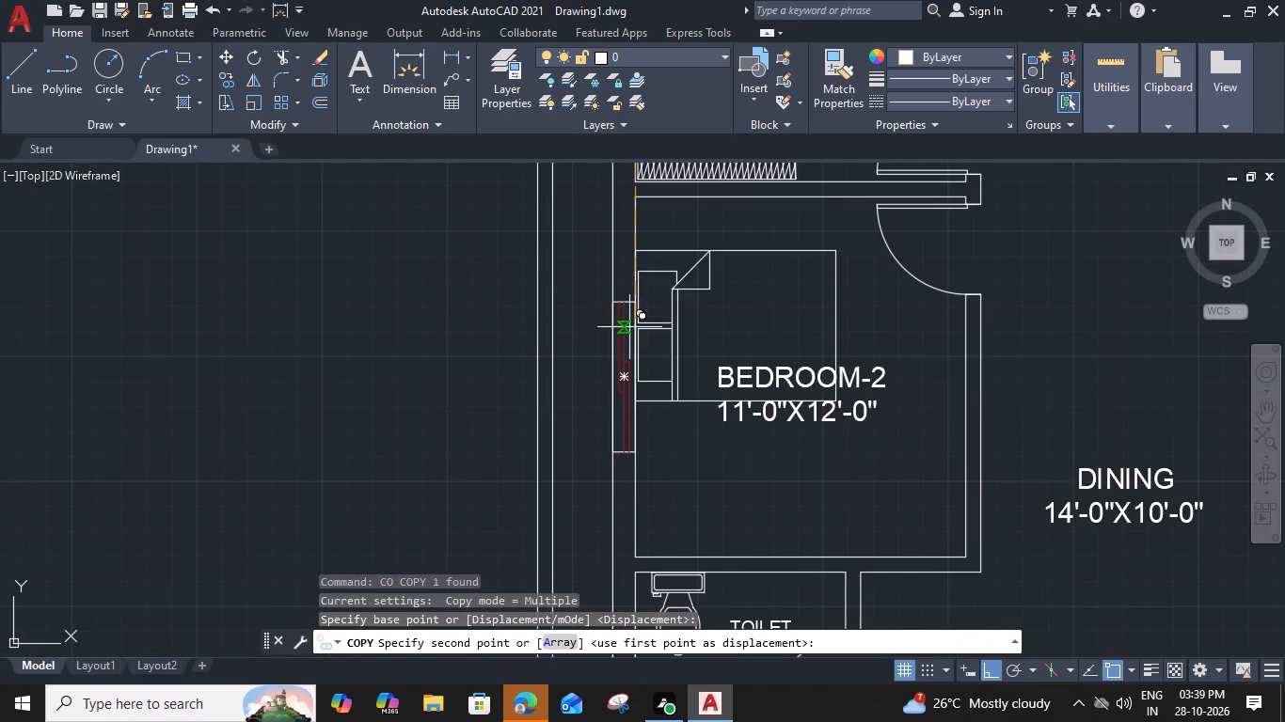
left_click(634, 378)
Place another copy of the bed in Bedroom-1, with its headboard midpoint at the midpoint of the west wall window.
middle_click_drag(636, 454, 639, 106)
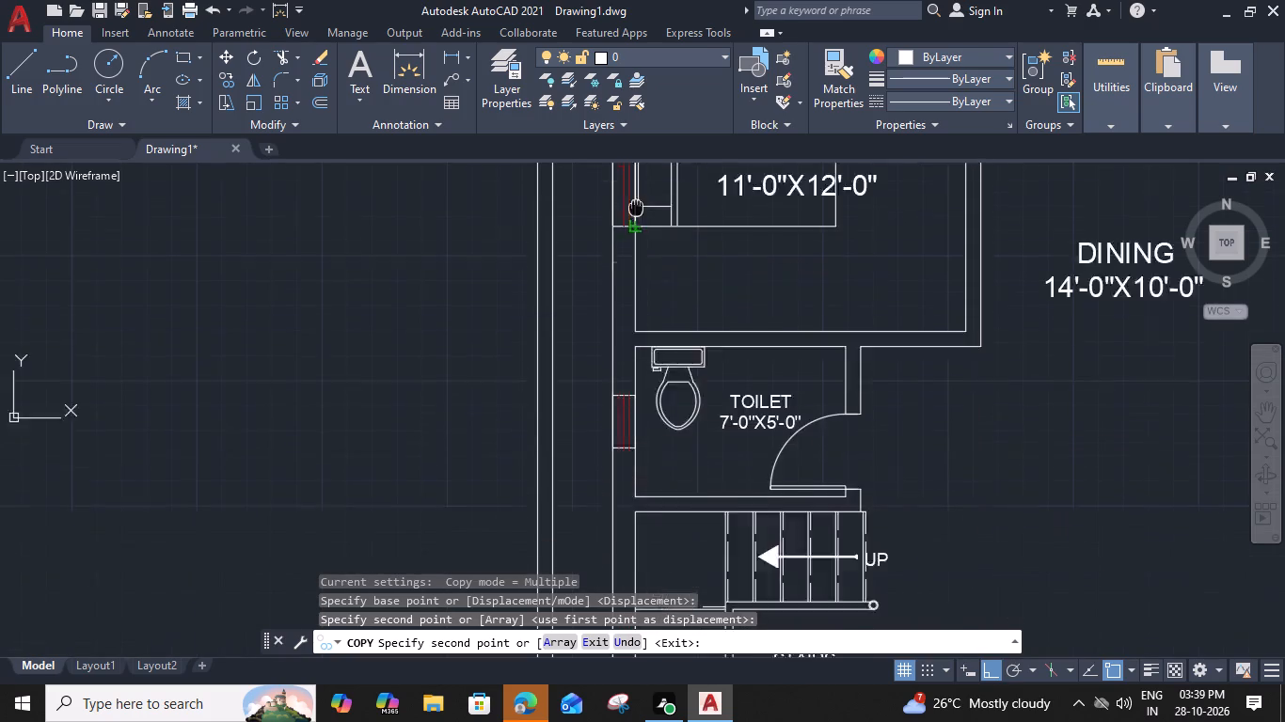
middle_click_drag(639, 106, 644, 0)
middle_click_drag(661, 397, 643, 2)
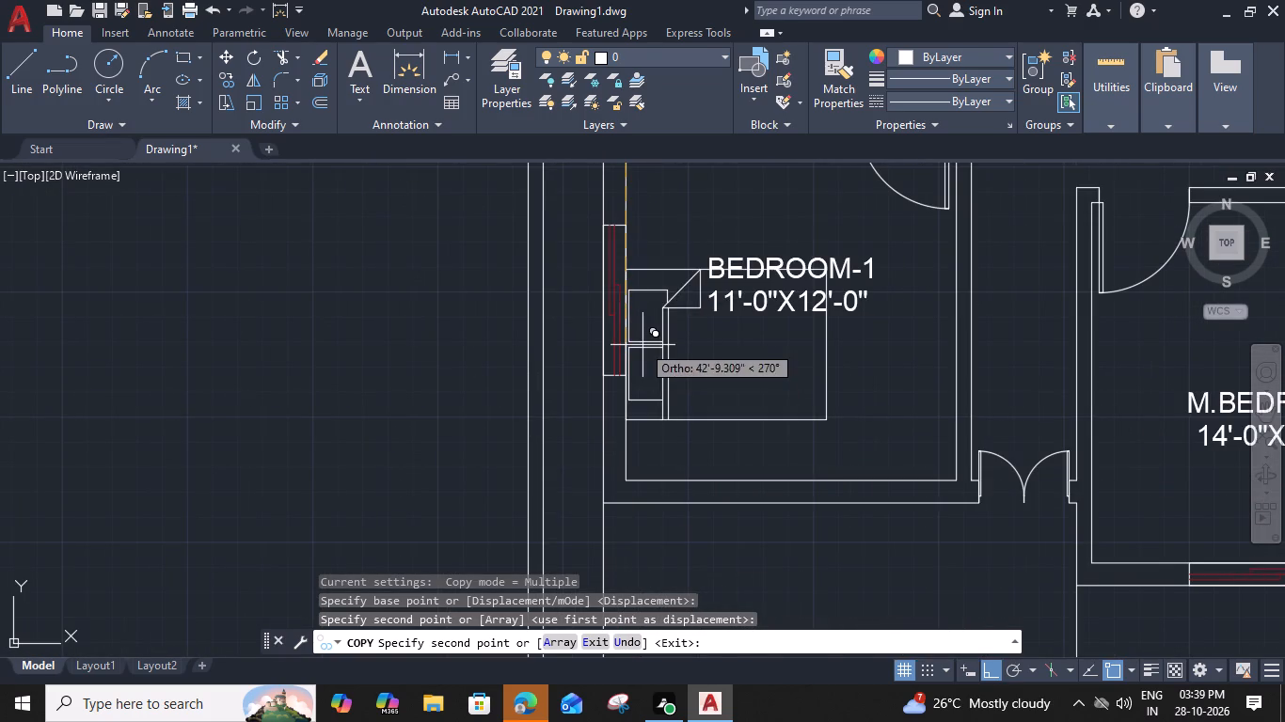
left_click(628, 300)
Place one more copy of the bed in M.Bedroom, with its headboard midpoint at the midpoint of the west wall.
scroll(640, 329, "down", 2)
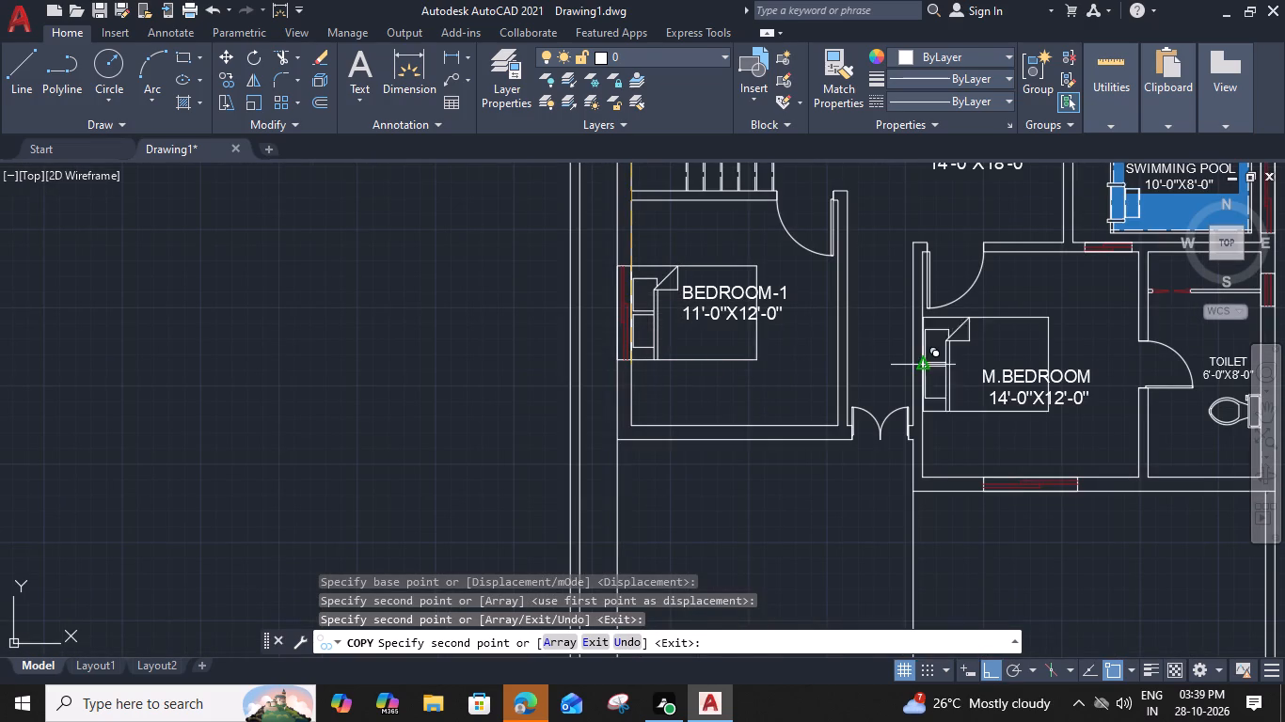
left_click(928, 359)
key("Escape")
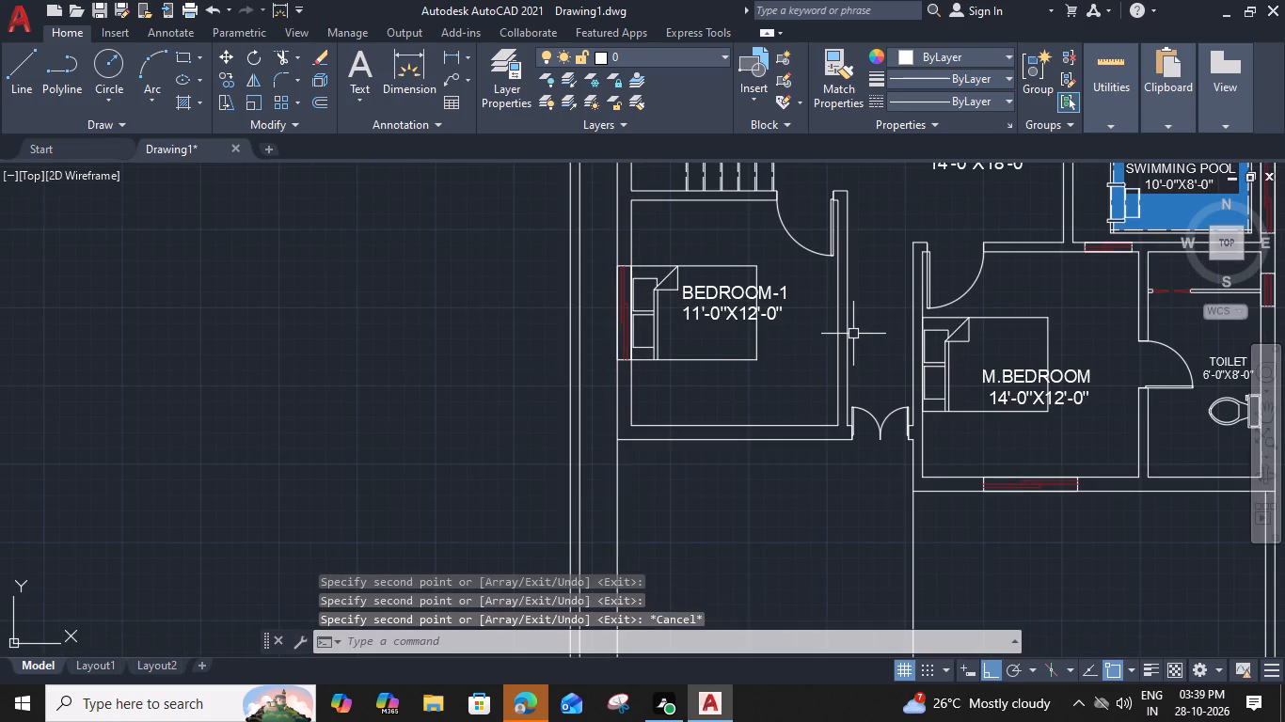
Rotate the Bedroom-1 label 90° counterclockwise about its upper-left corner so it reads vertically.
left_click(754, 310)
key("Escape")
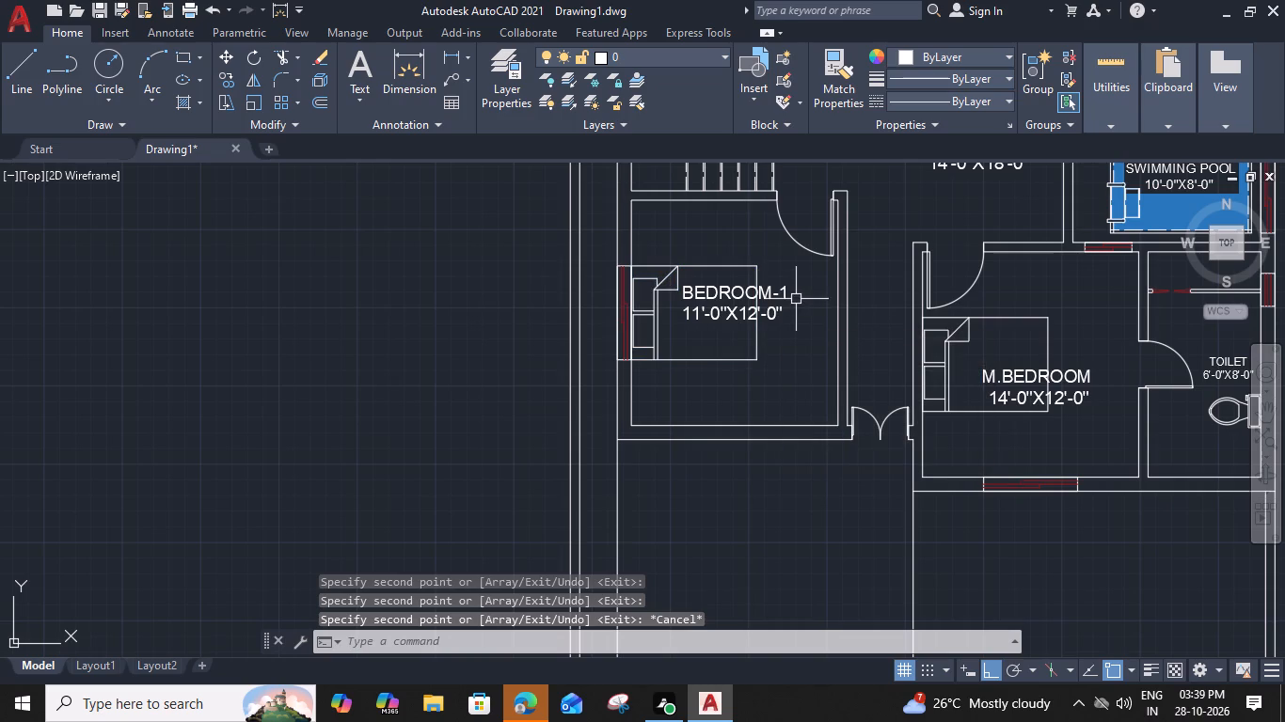
left_click(785, 289)
key("c")
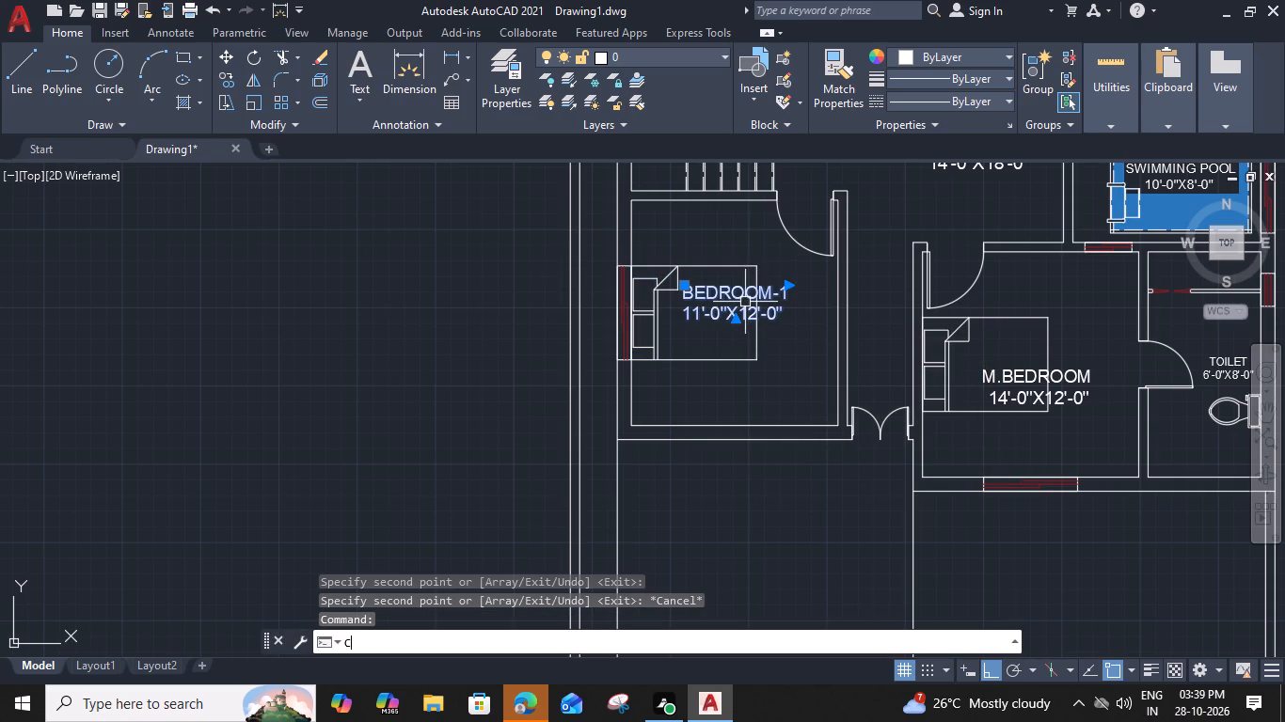
key("BackSpace")
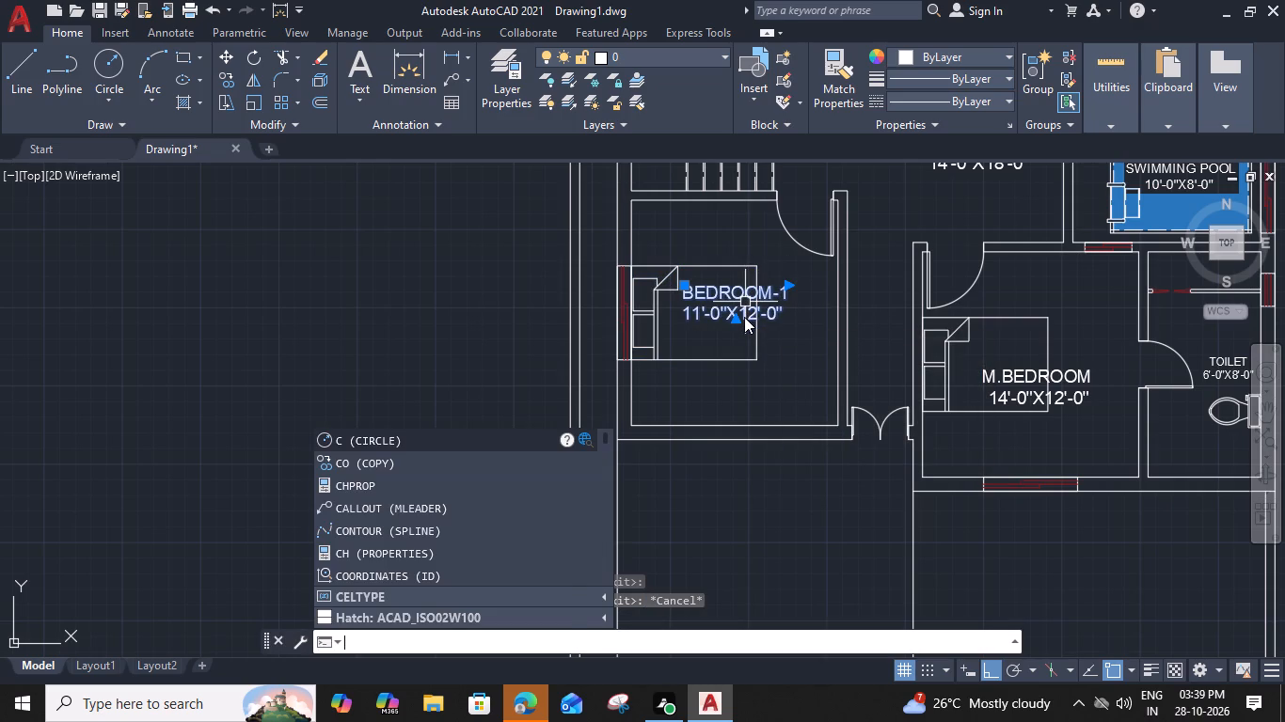
type("RO")
key("space")
scroll(706, 339, "up", 2)
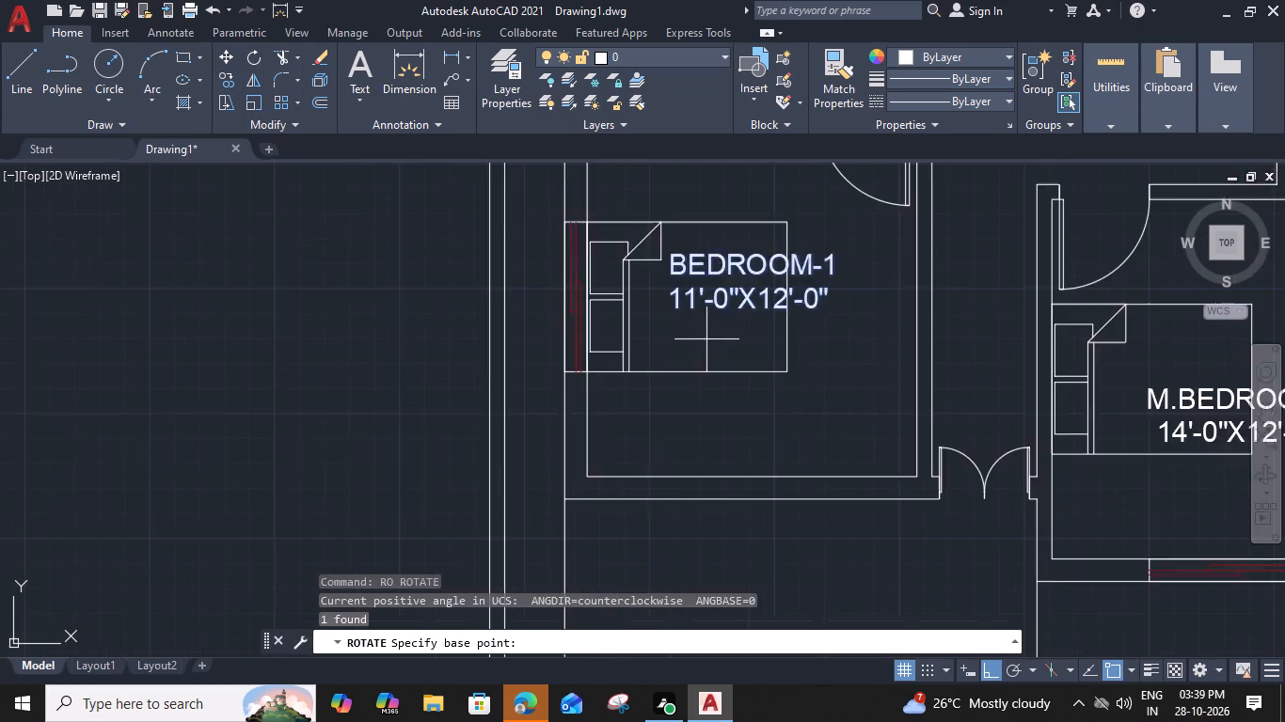
left_click(647, 206)
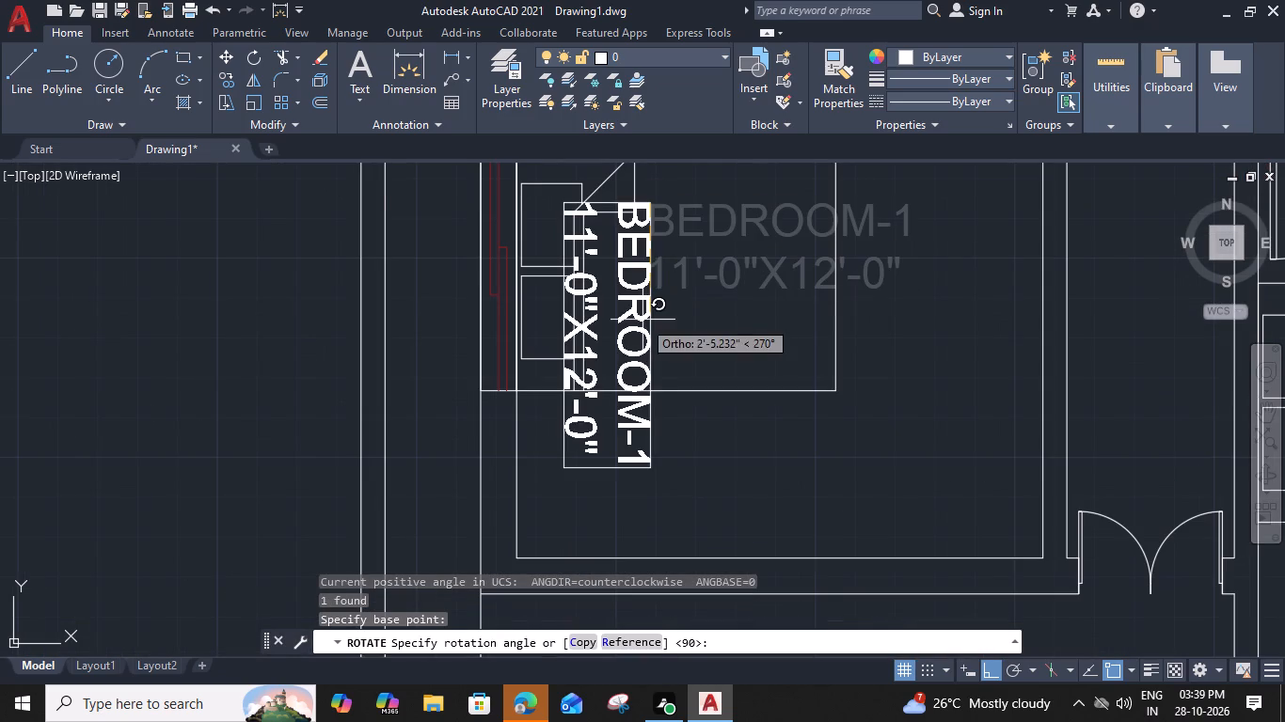
middle_click_drag(634, 211, 636, 357)
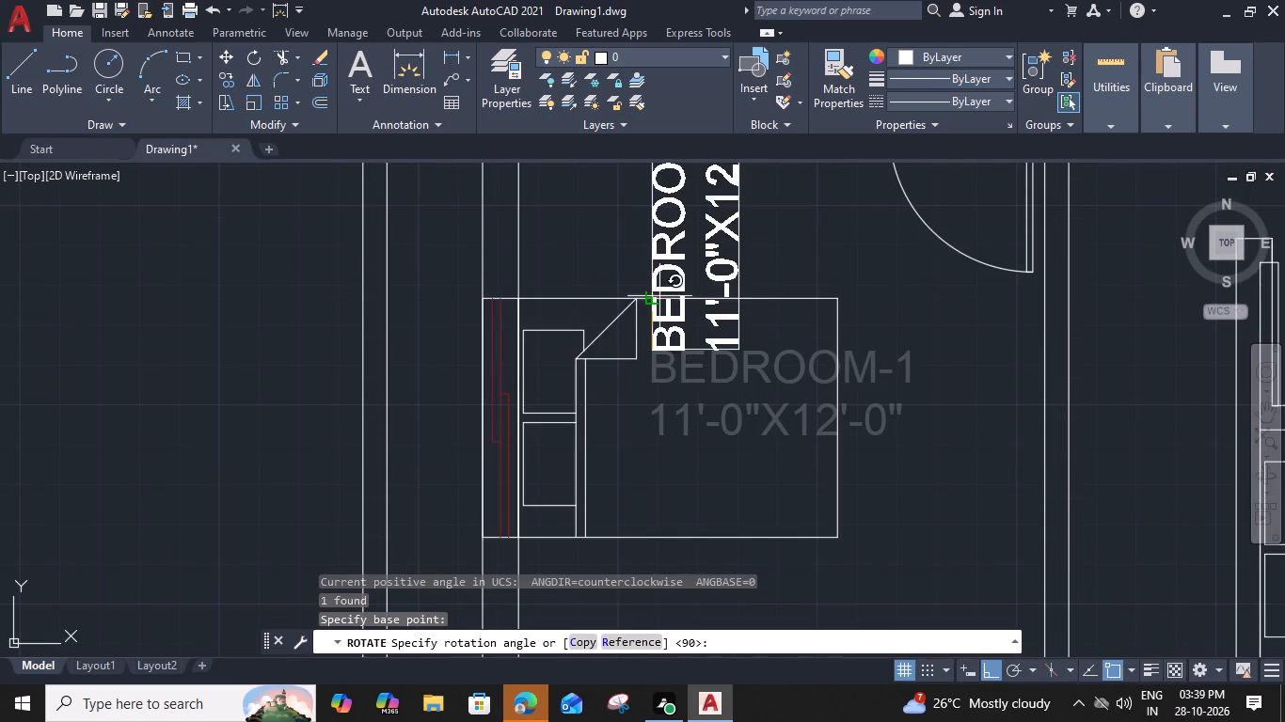
scroll(657, 302, "up", 3)
left_click(644, 285)
scroll(644, 285, "down", 3)
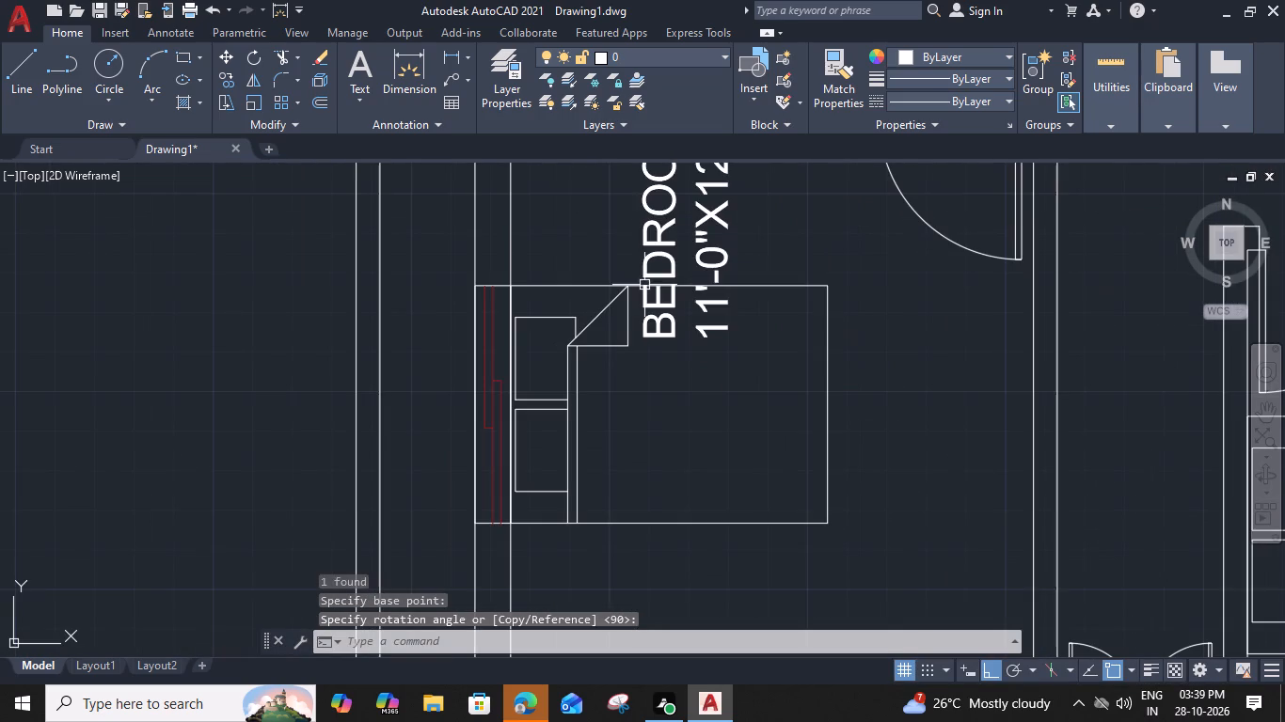
Move the Bedroom-1 label about 4'-2" south, and east to just beyond the foot of the bed.
left_click(678, 261)
type("M")
key("space")
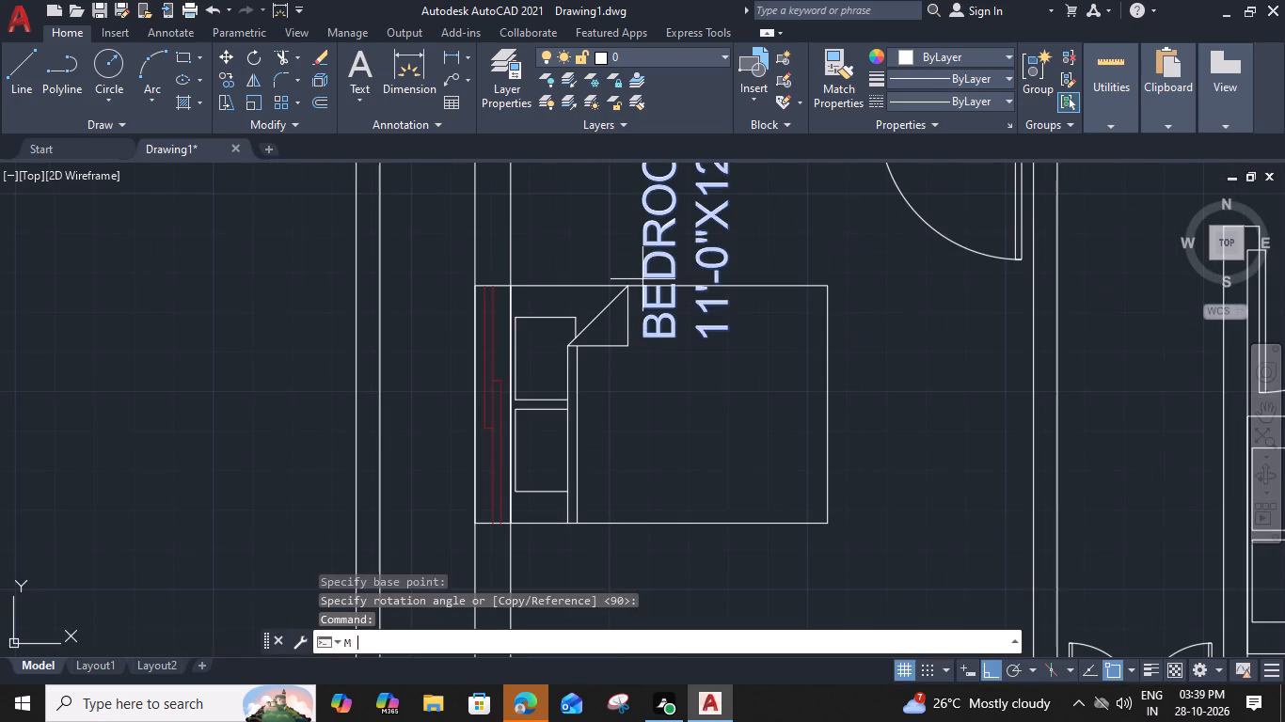
left_click(645, 335)
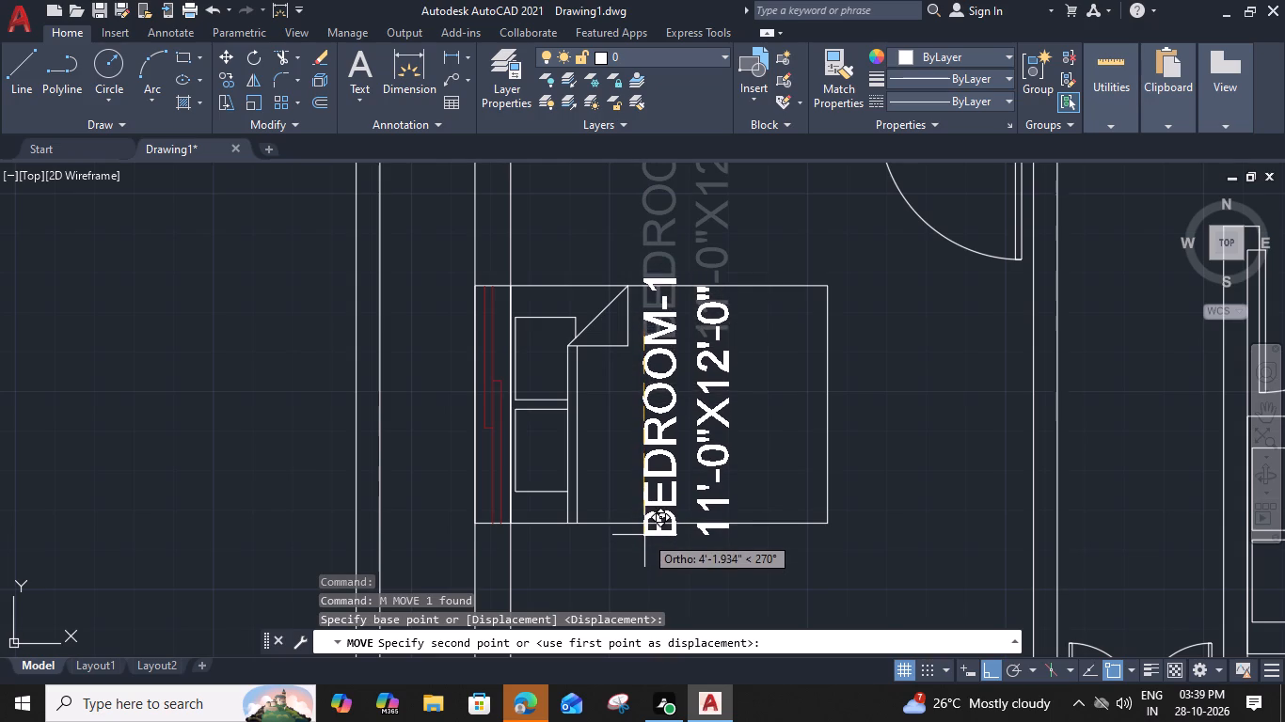
left_click(644, 534)
left_click(666, 502)
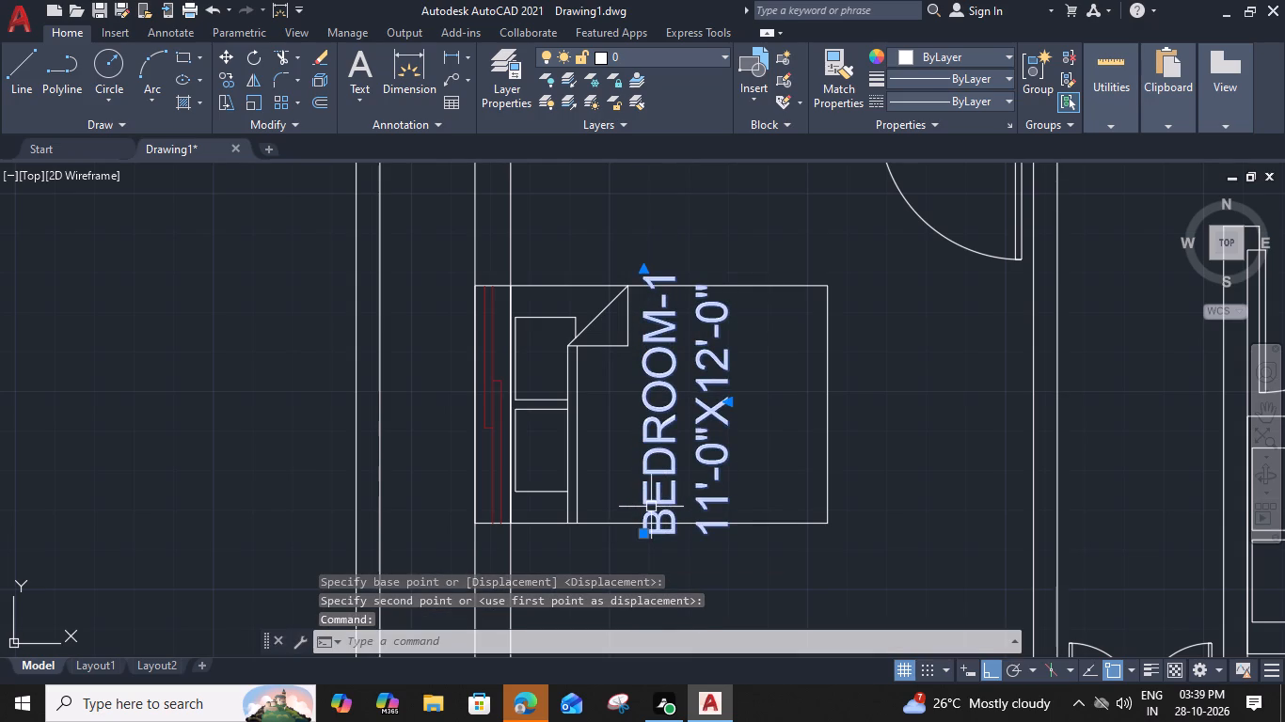
type("M")
key("space")
left_click(648, 540)
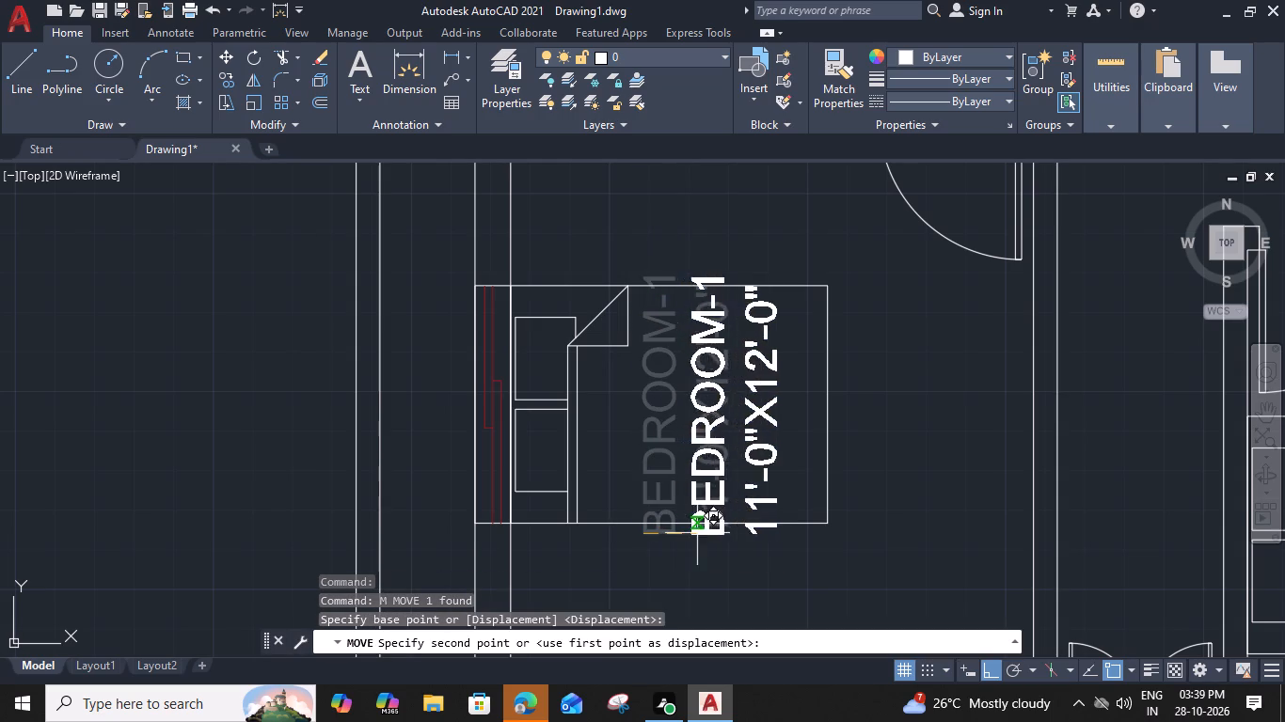
left_click(842, 538)
scroll(841, 541, "down", 1)
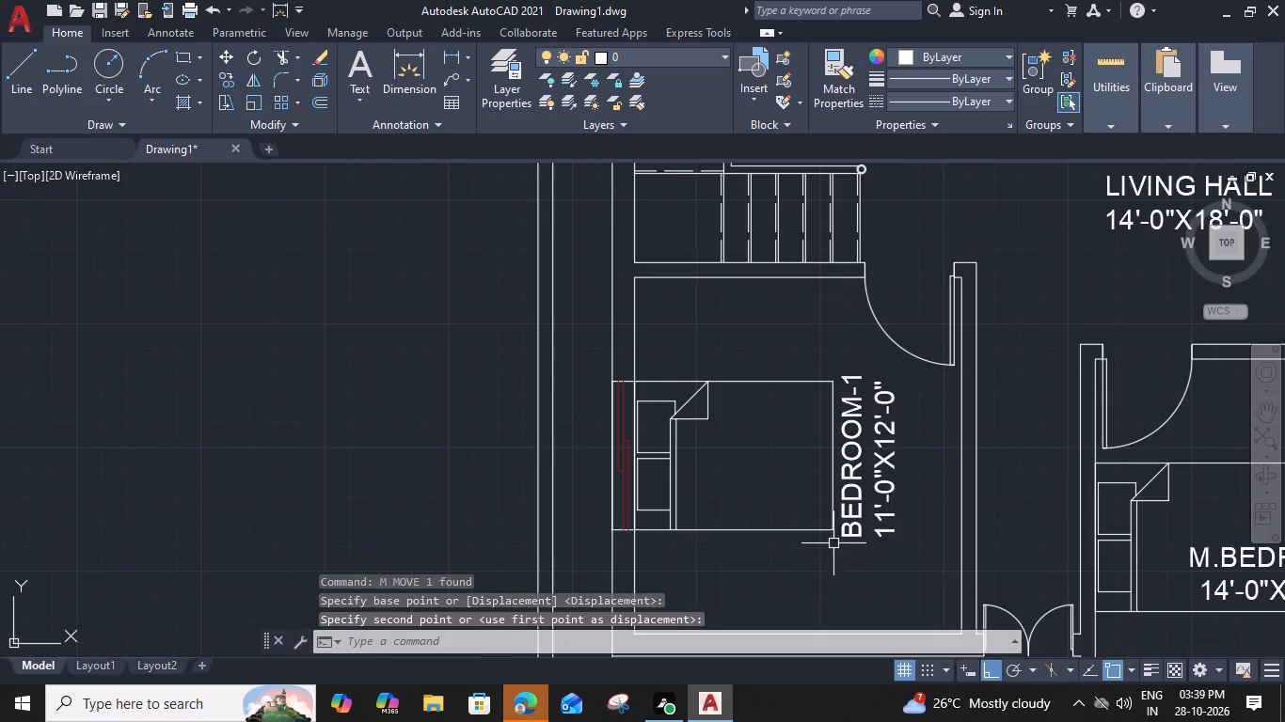
Rotate the M.Bedroom label 90° counterclockwise about its upper-left corner so it reads vertically.
middle_click_drag(808, 545, 226, 382)
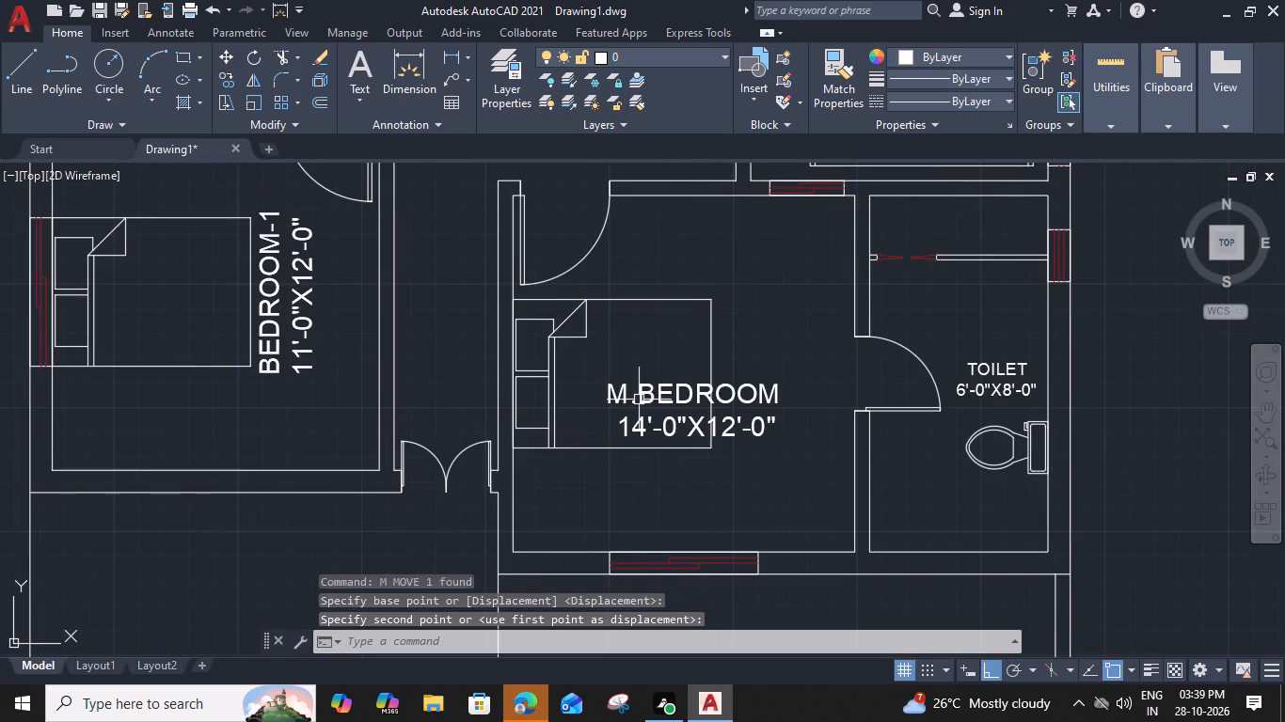
left_click(638, 396)
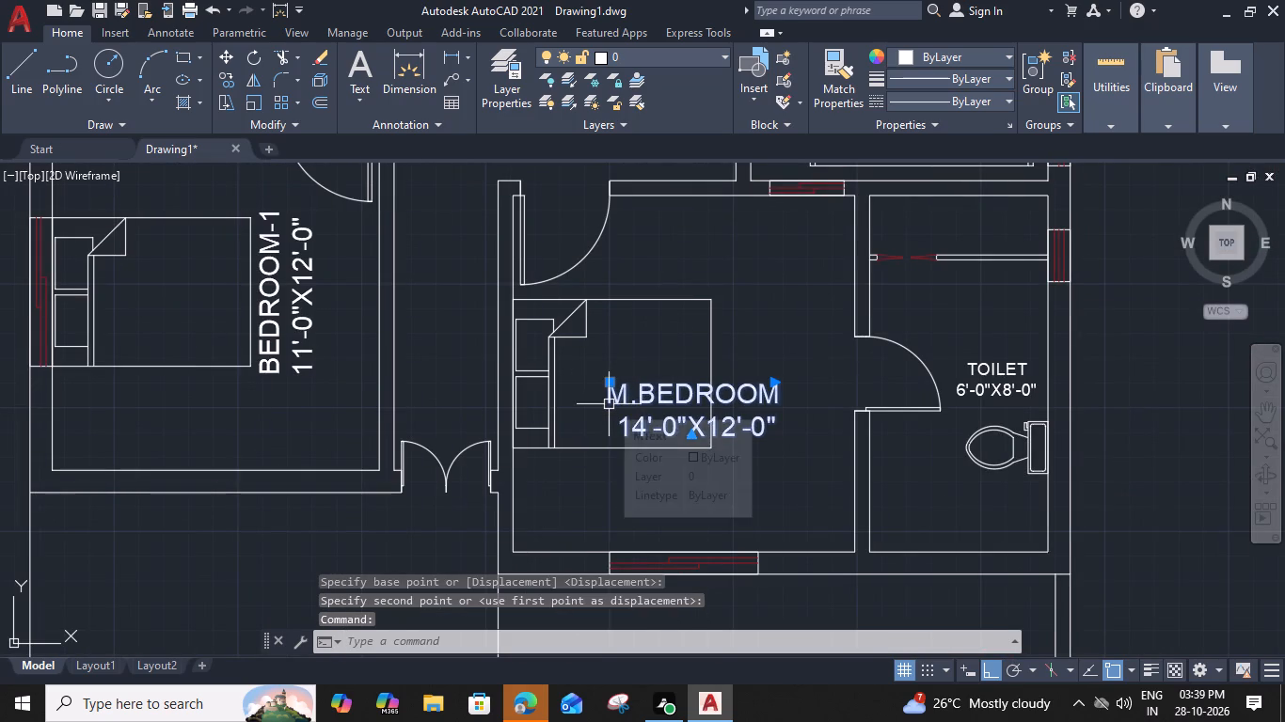
type("RO")
key("space")
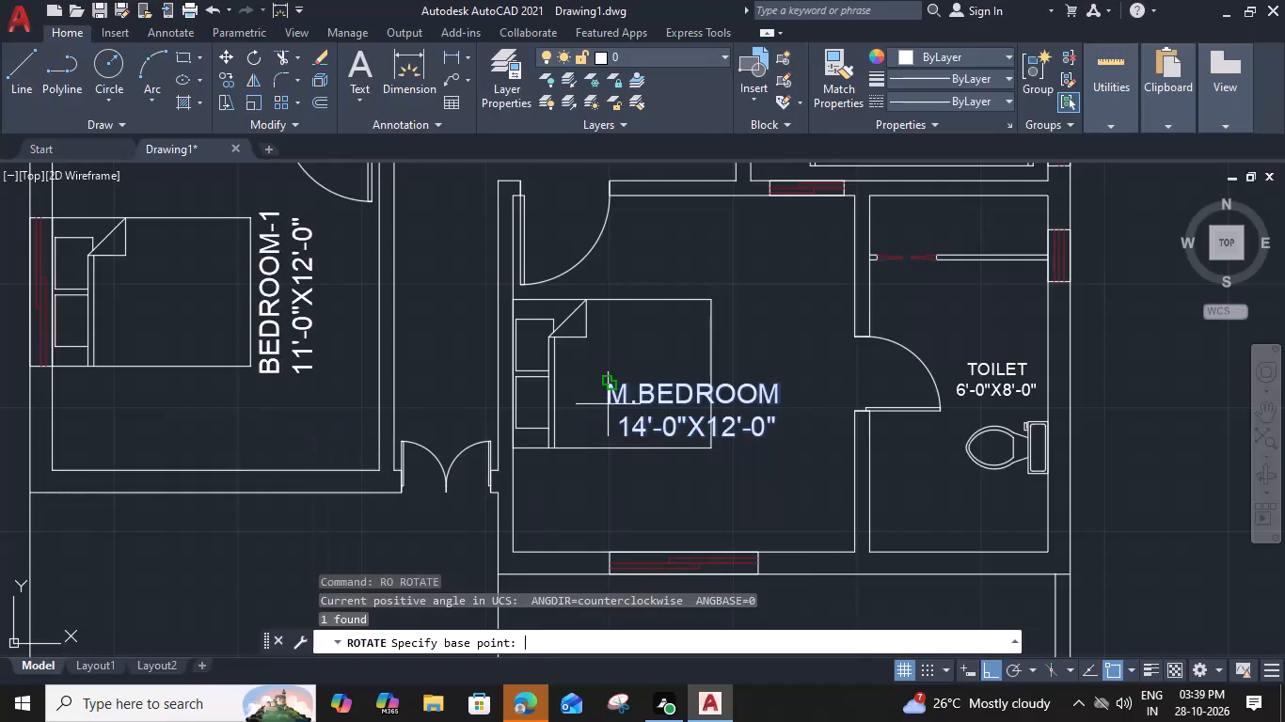
left_click(610, 385)
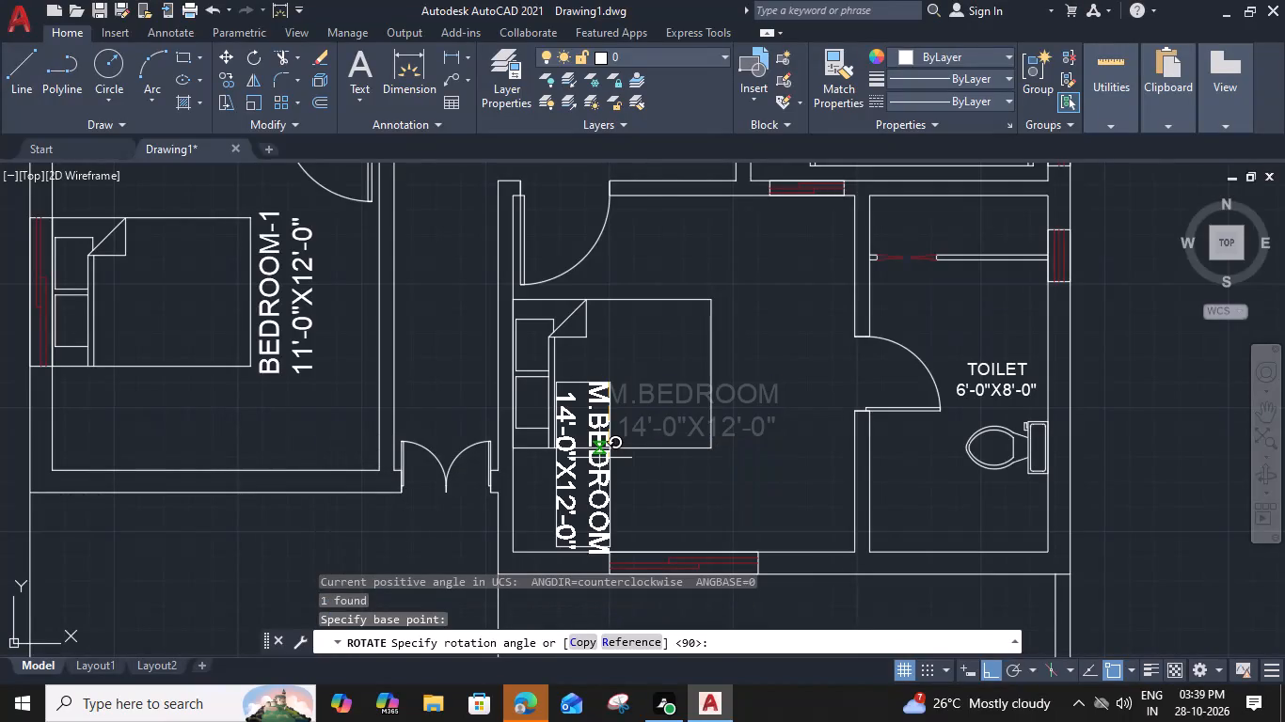
scroll(596, 337, "up", 2)
left_click(625, 236)
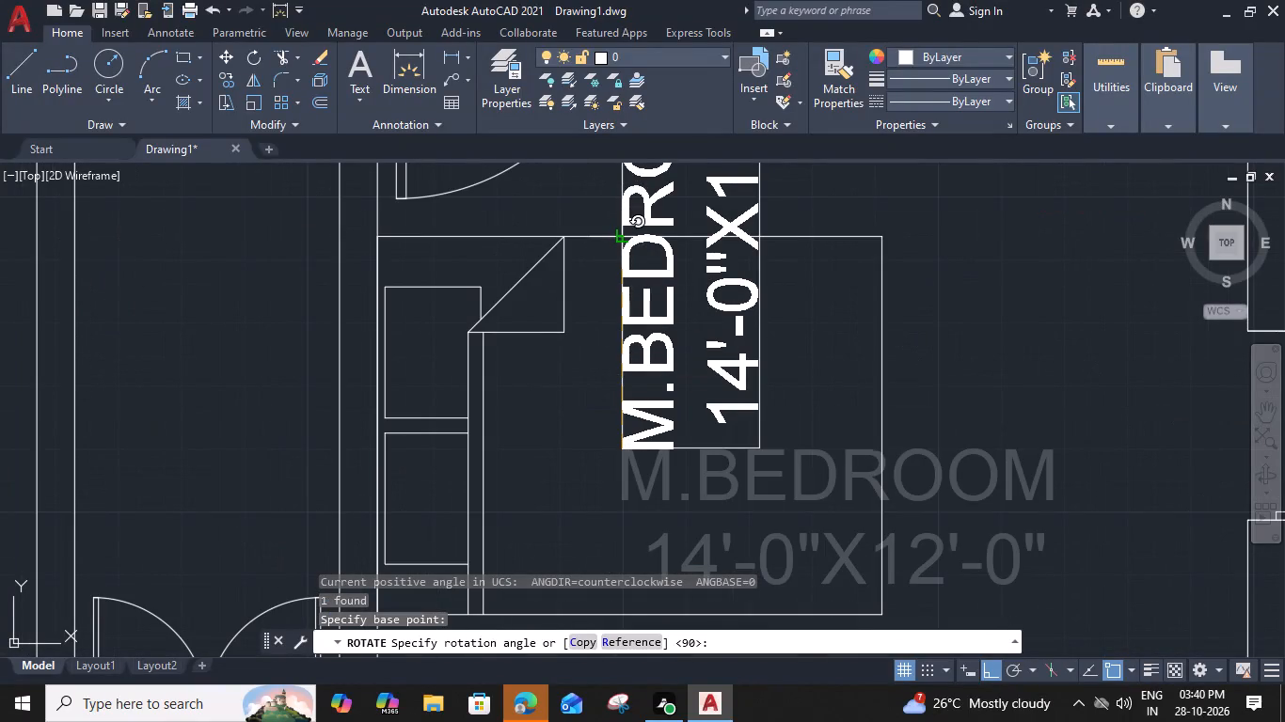
scroll(625, 236, "down", 3)
Move the M.Bedroom label east to just beyond the foot of the bed, and about 2'-5" south.
left_click(635, 282)
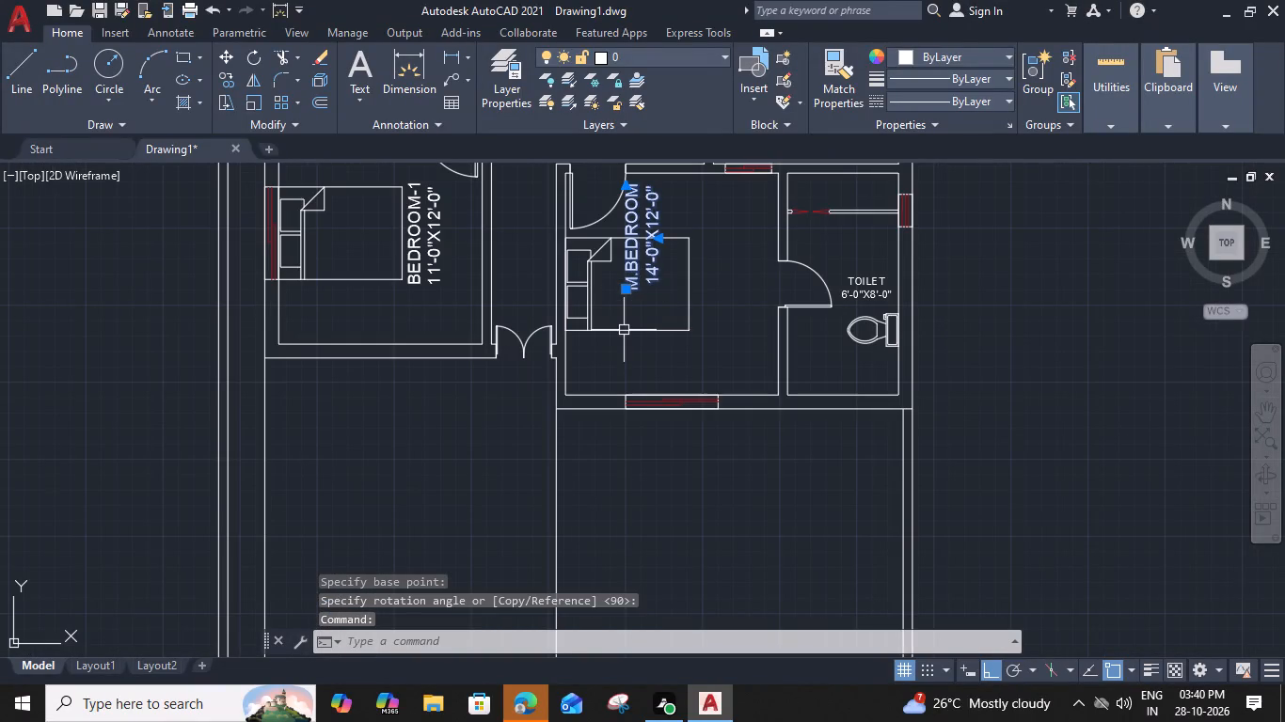
type("M")
key("space")
scroll(625, 304, "up", 1)
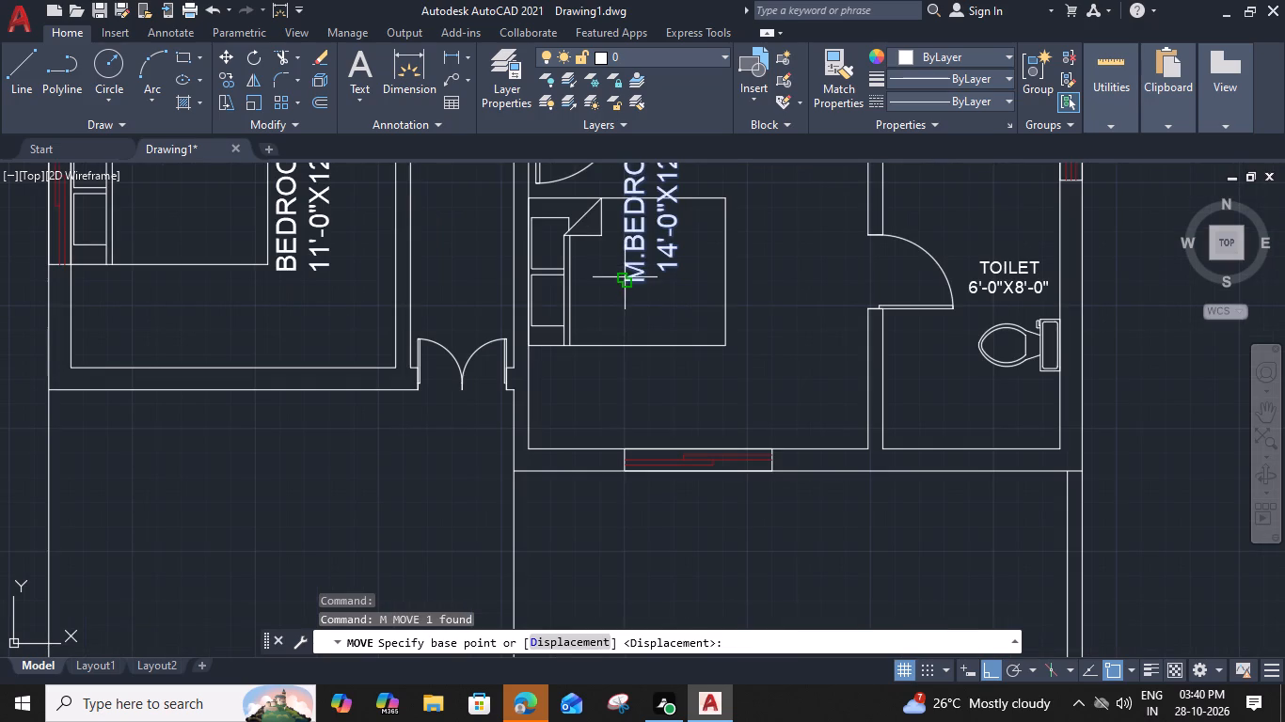
left_click(626, 277)
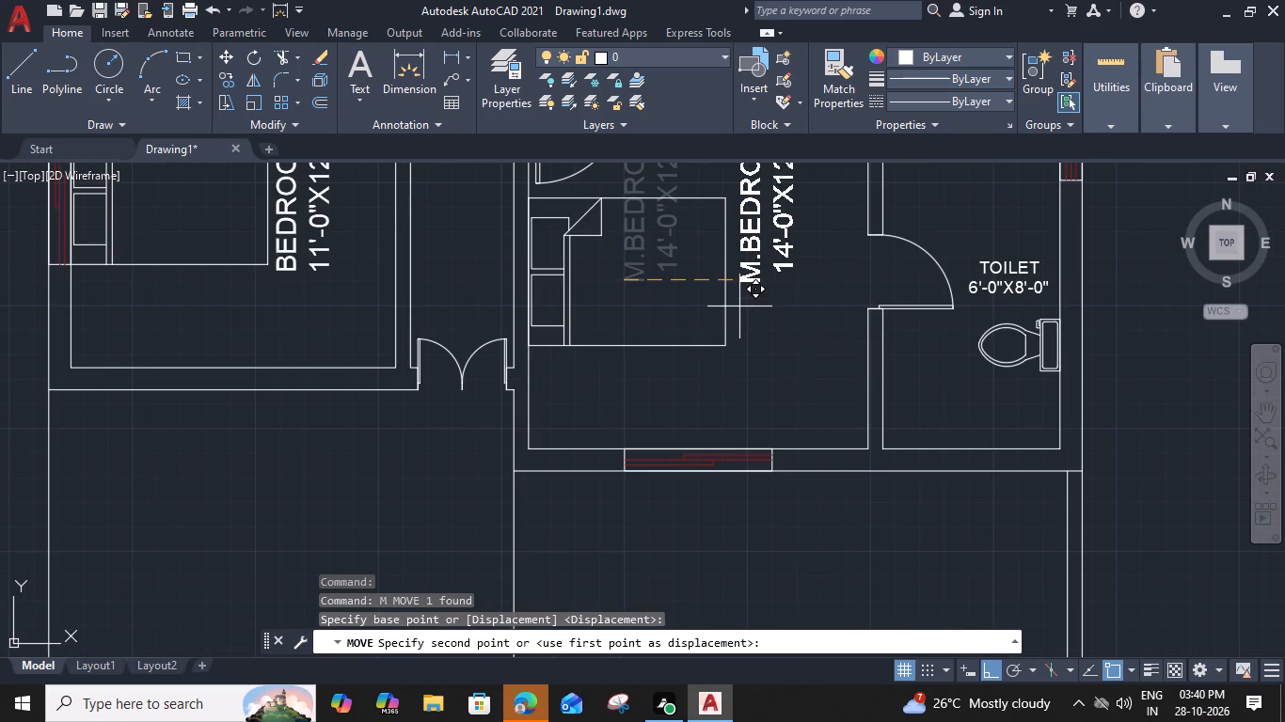
left_click(739, 306)
left_click(752, 276)
type("M")
key("space")
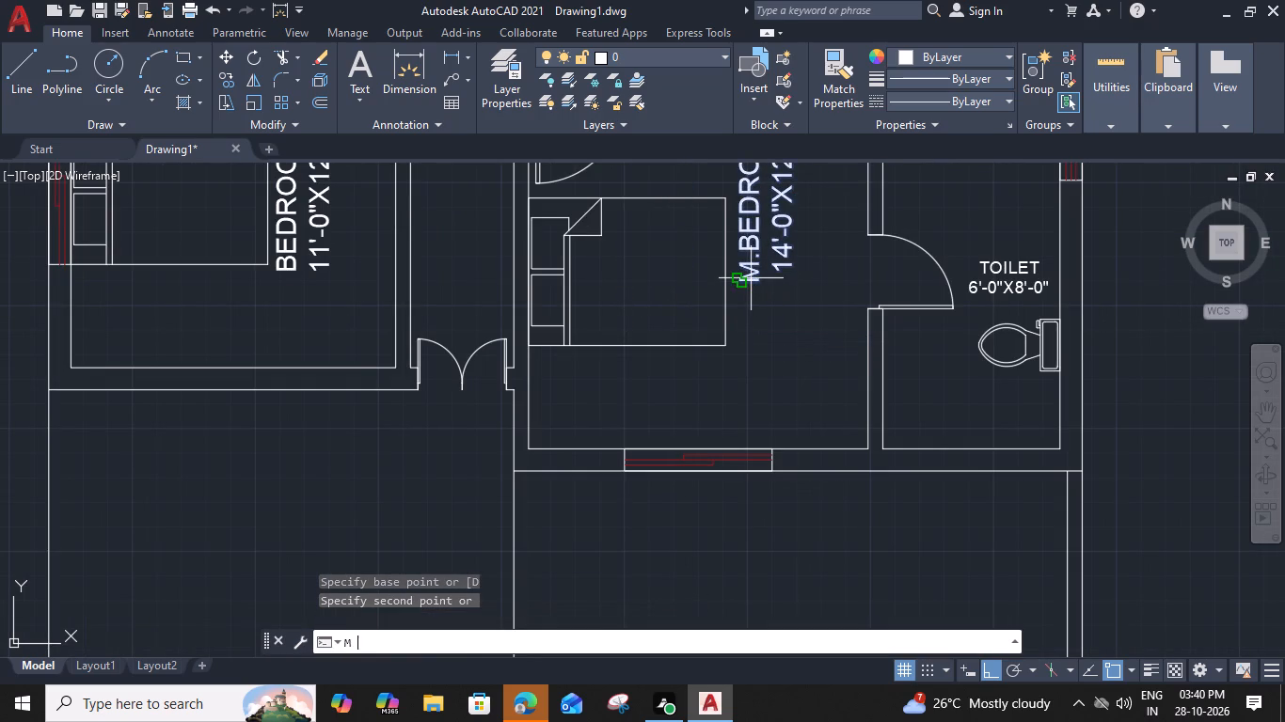
scroll(722, 300, "up", 2)
left_click(748, 270)
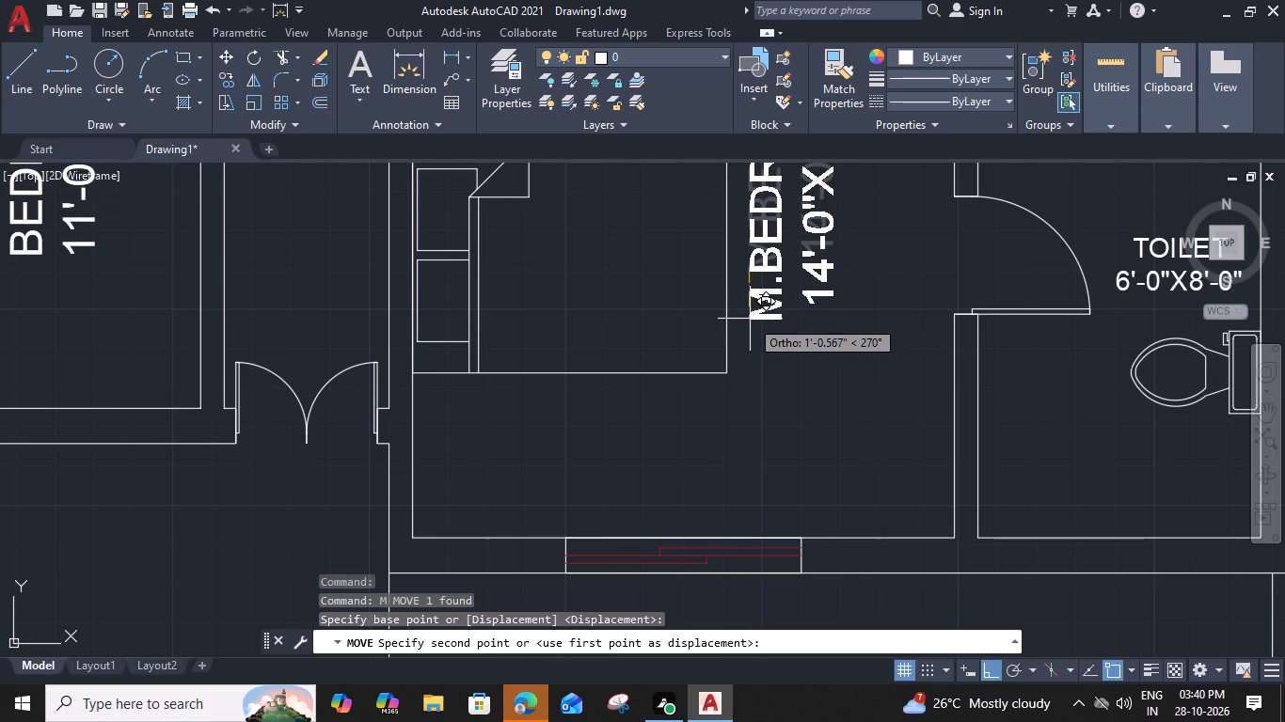
middle_click_drag(750, 369, 747, 461)
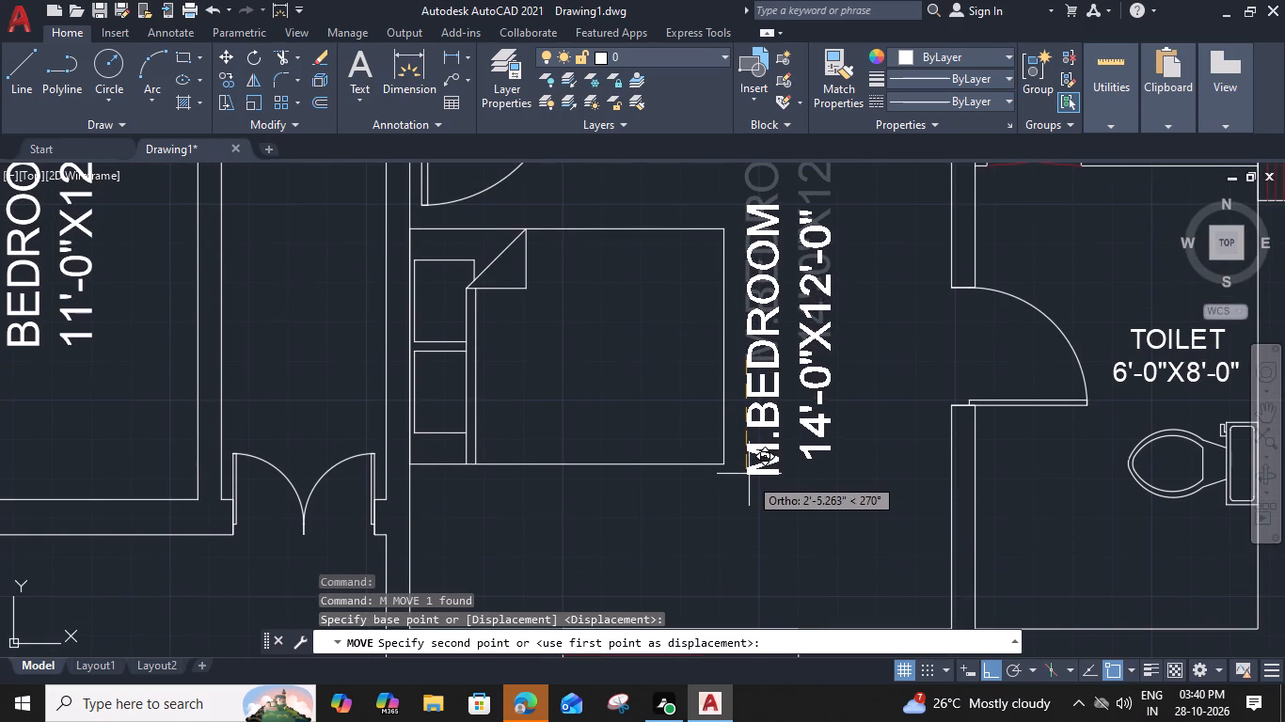
left_click(749, 477)
scroll(750, 466, "down", 3)
Rotate the Bedroom-2 label 90° counterclockwise about its upper-left corner so it reads vertically.
middle_click_drag(565, 444, 590, 494)
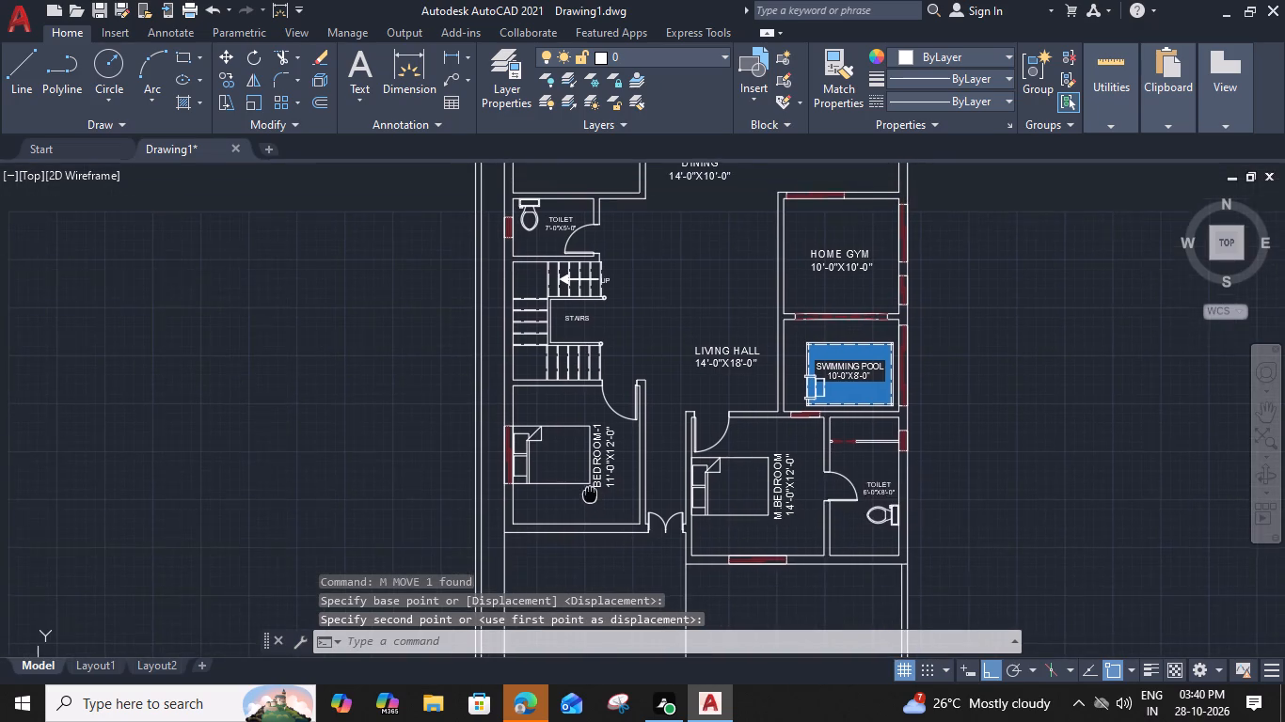
middle_click_drag(587, 325, 611, 451)
scroll(586, 280, "up", 2)
middle_click_drag(587, 259, 587, 242)
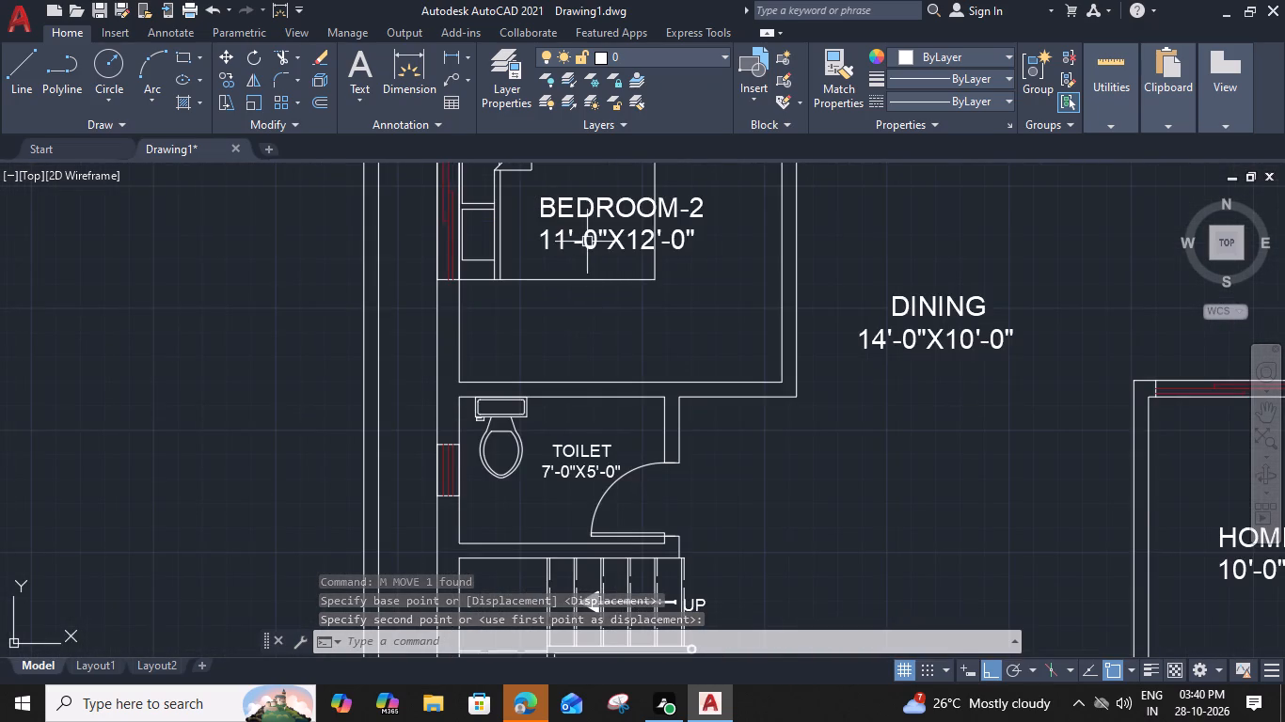
middle_click_drag(587, 242, 605, 389)
left_click(602, 340)
type("RO")
key("space")
left_click_drag(561, 325, 561, 334)
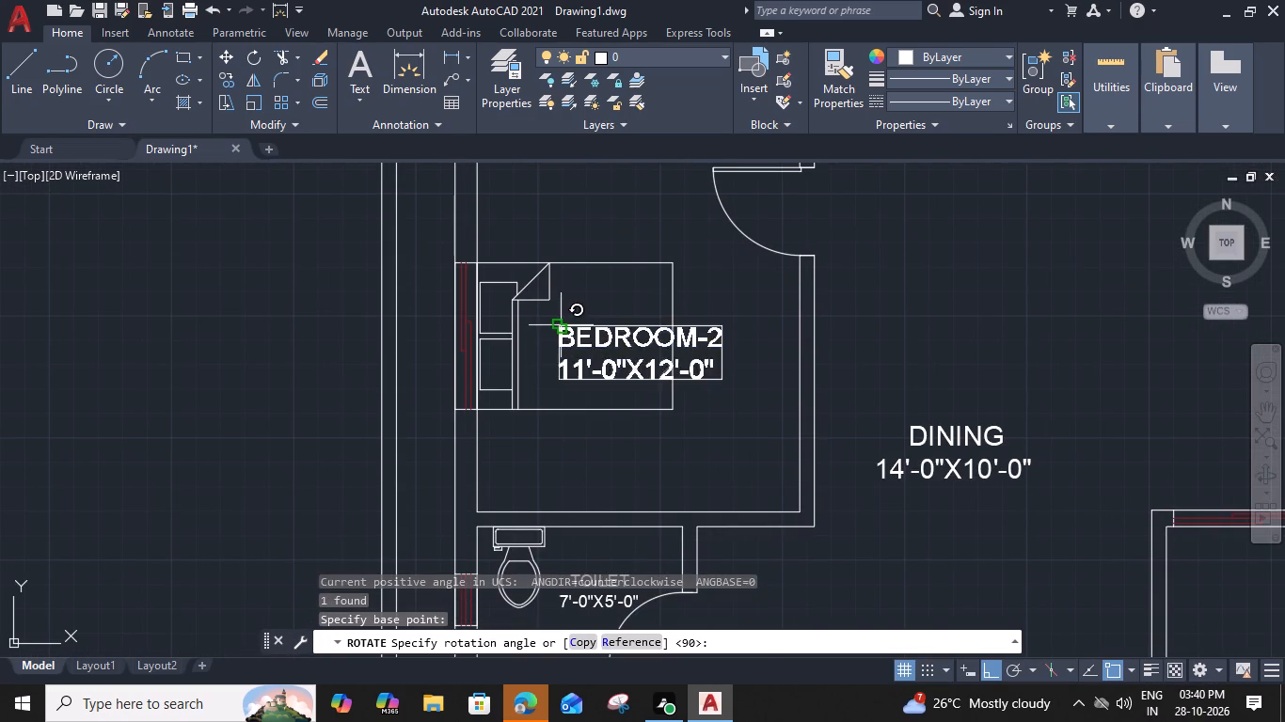
left_click_drag(561, 334, 561, 336)
scroll(559, 279, "up", 2)
left_click(554, 234)
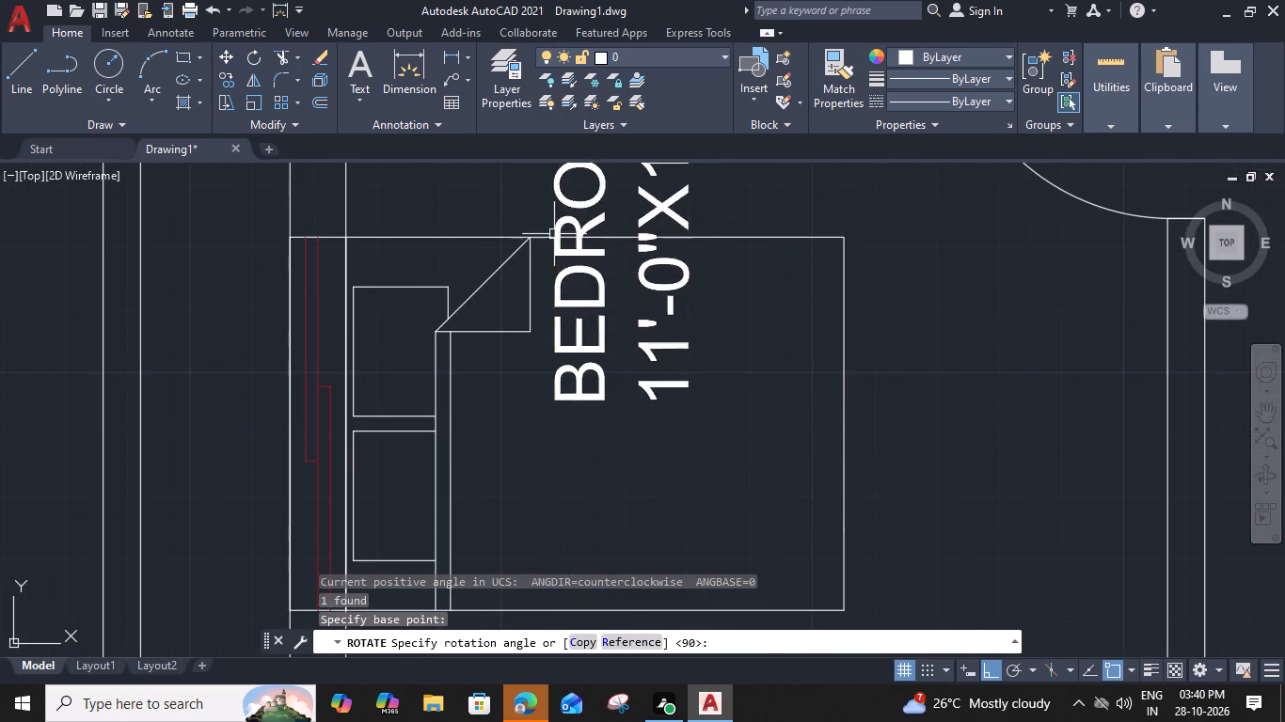
scroll(554, 234, "down", 2)
Move the Bedroom-2 label south so its lower end lines up with the bed's south edge.
left_click(614, 291)
left_click(571, 320)
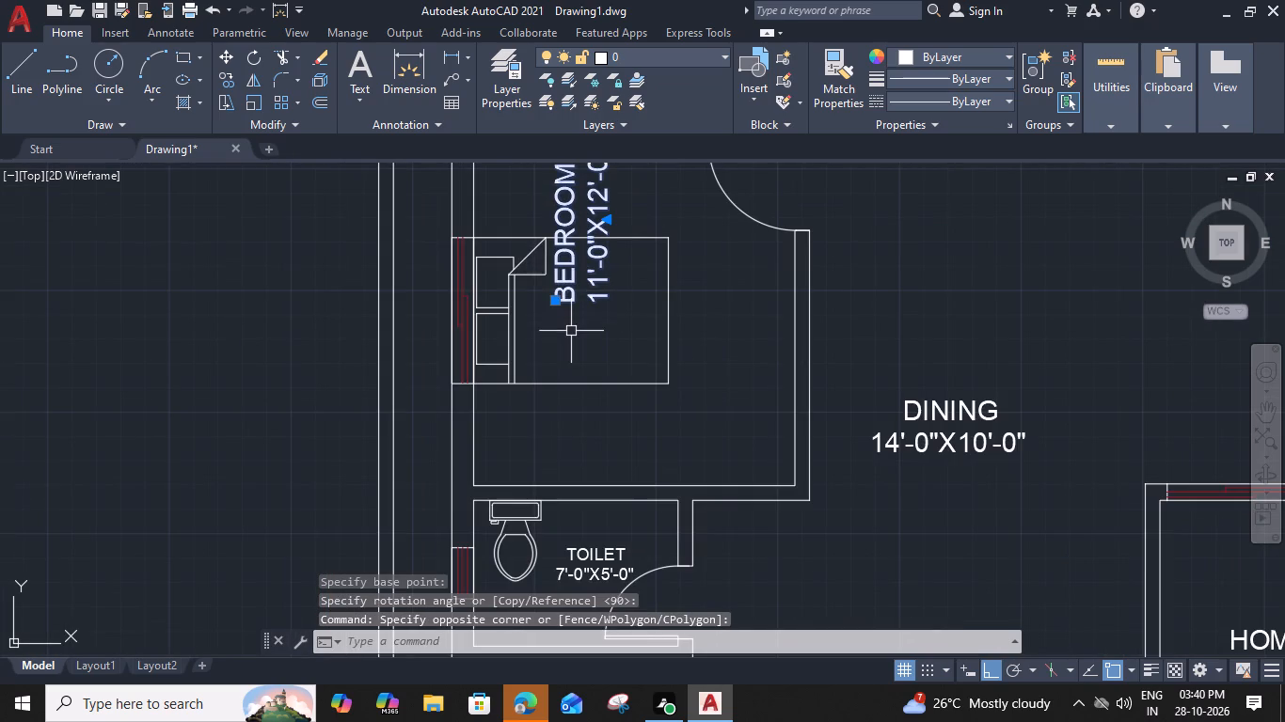
type("M")
key("space")
left_click(557, 299)
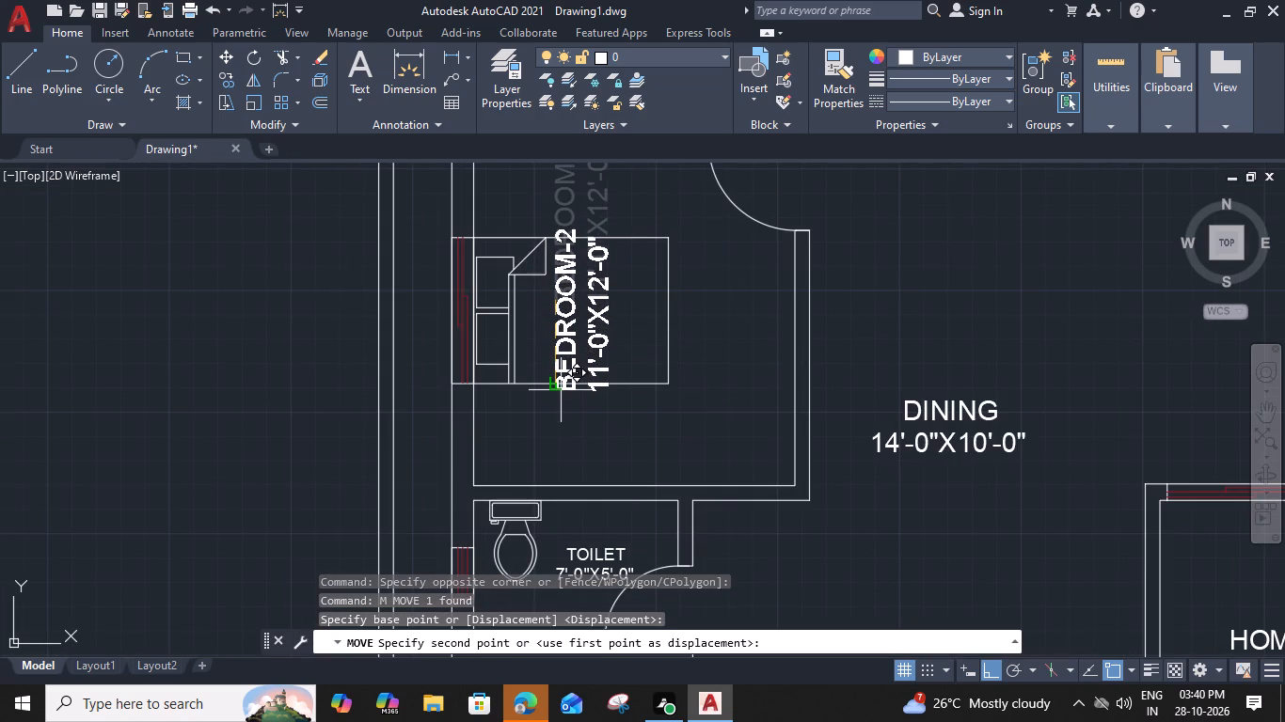
left_click(561, 392)
Move the Bedroom-2 label east to just beyond the foot of the bed, and nudge it slightly south.
left_click(573, 340)
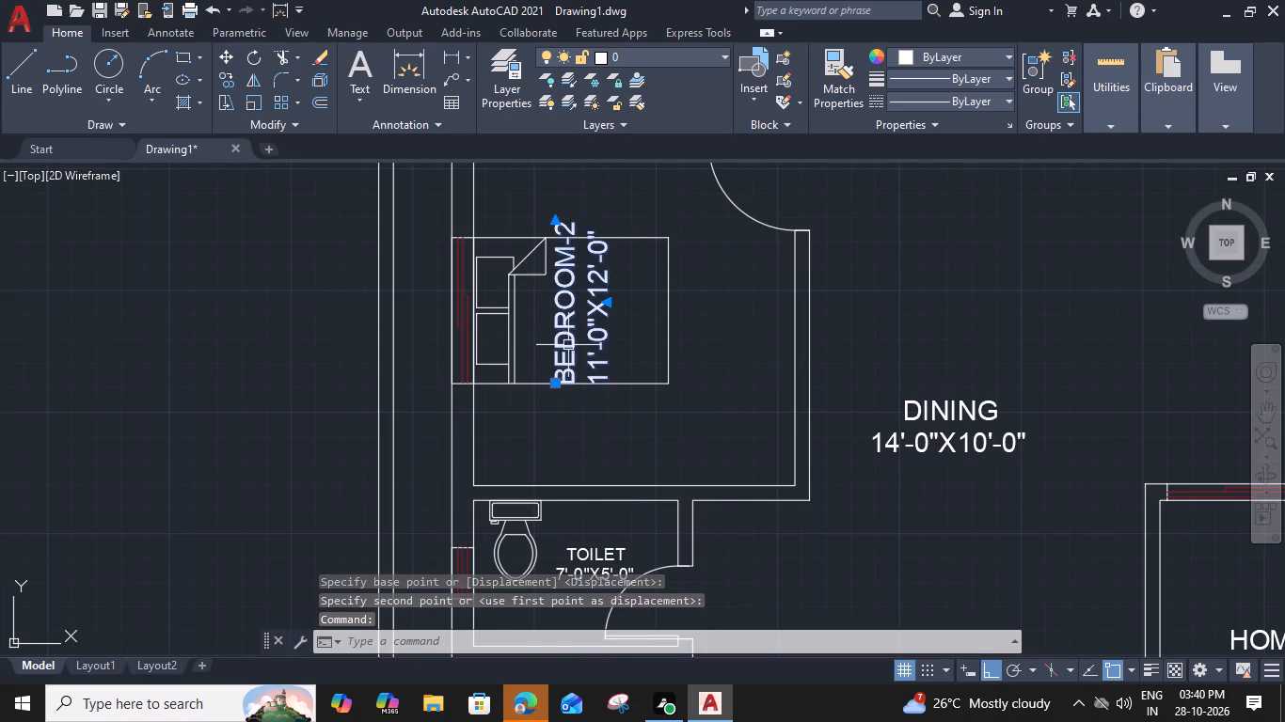
type("M")
key("space")
scroll(558, 385, "up", 2)
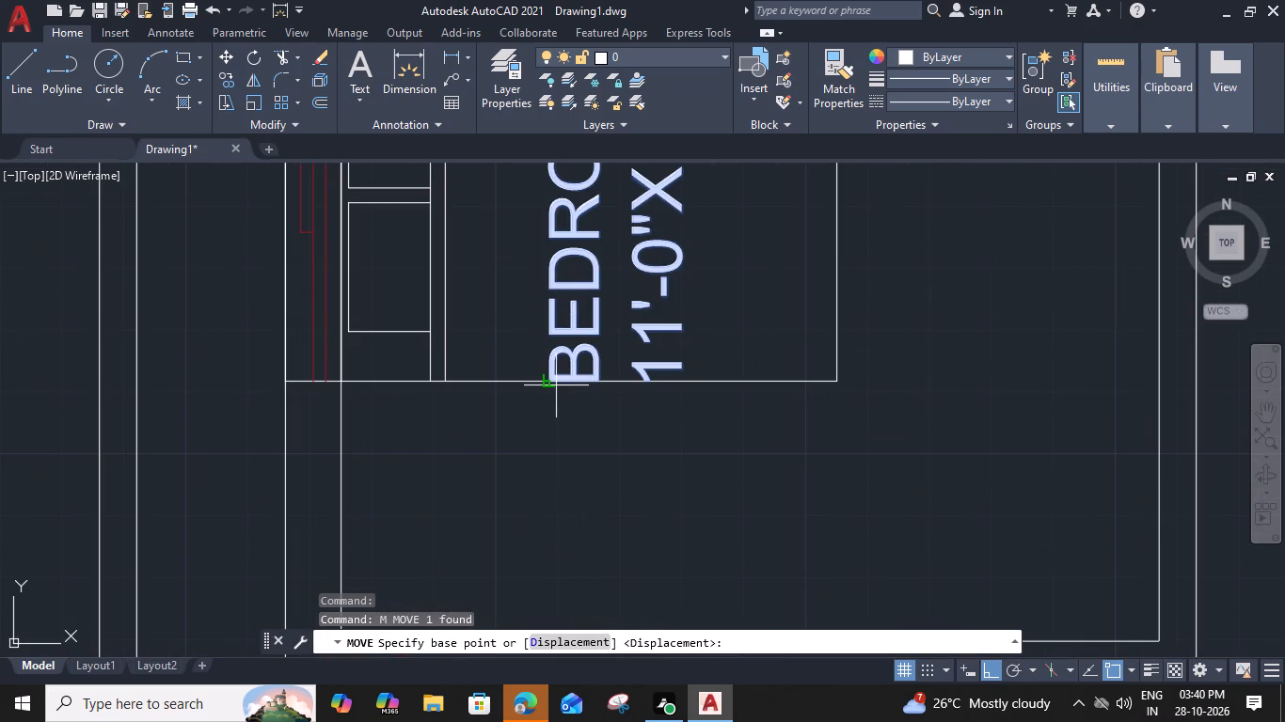
left_click(551, 383)
scroll(728, 398, "down", 2)
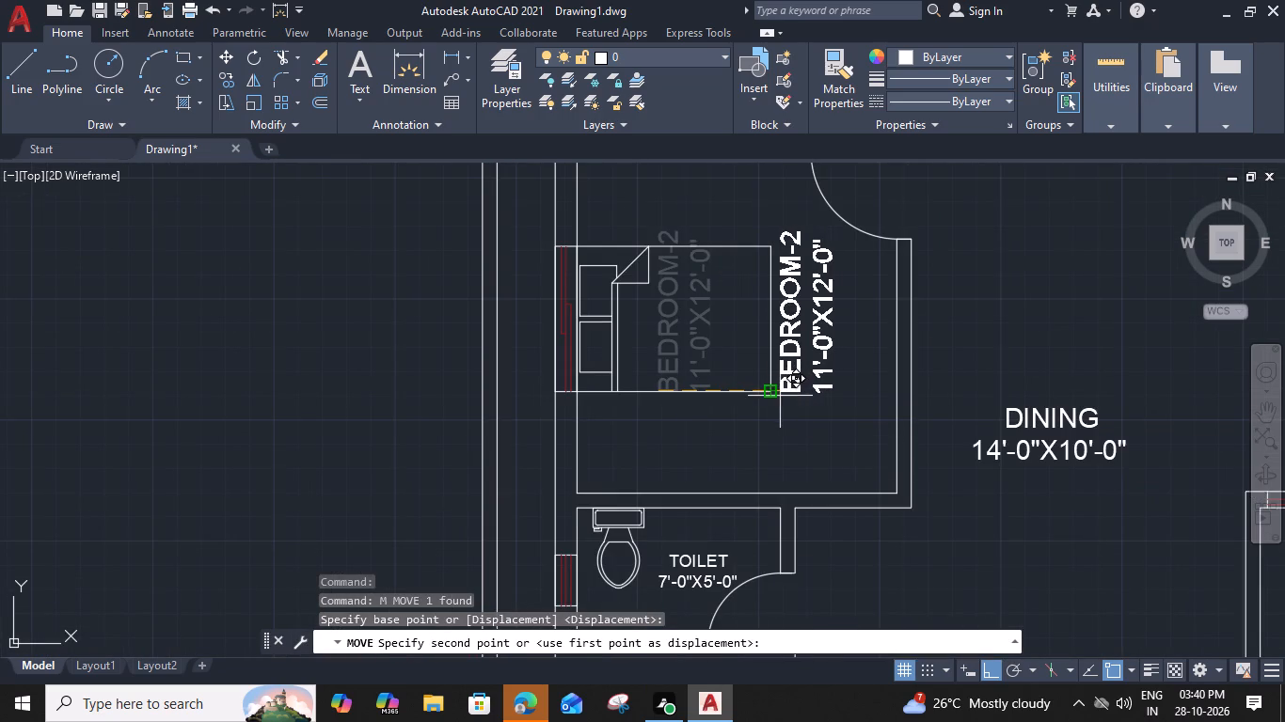
left_click(785, 399)
left_click(794, 384)
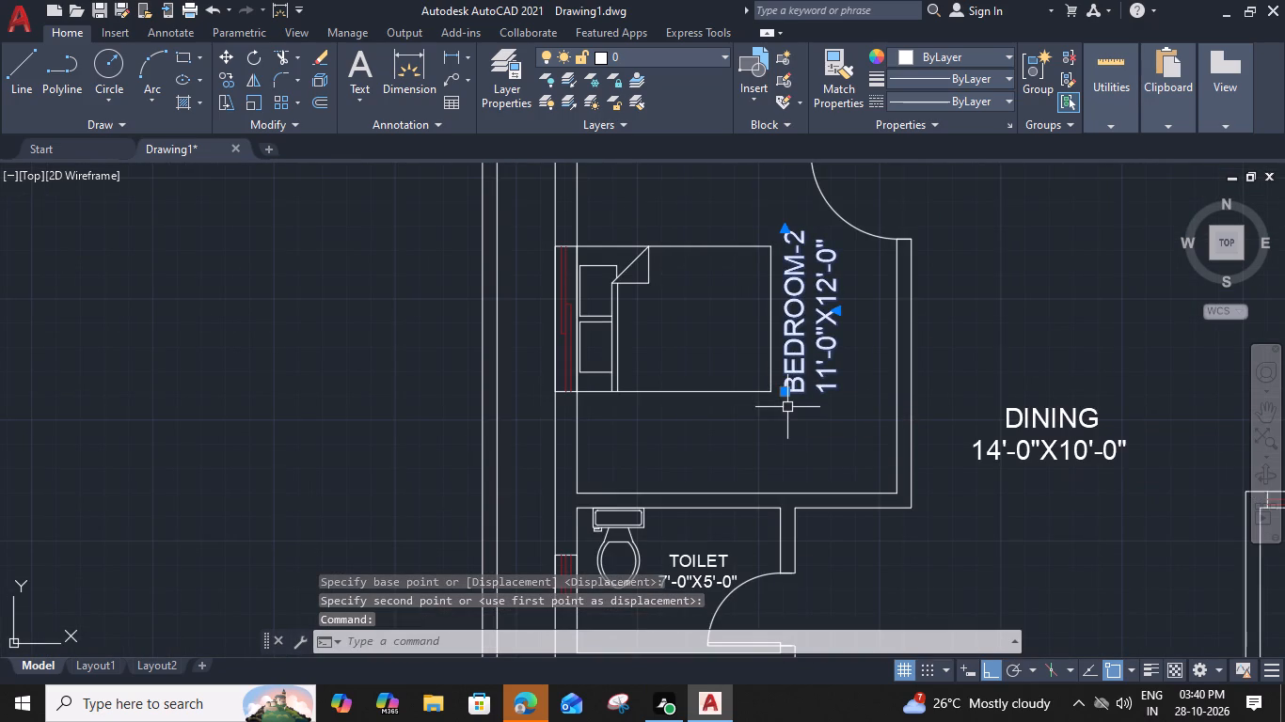
type("M")
key("space")
scroll(786, 390, "up", 2)
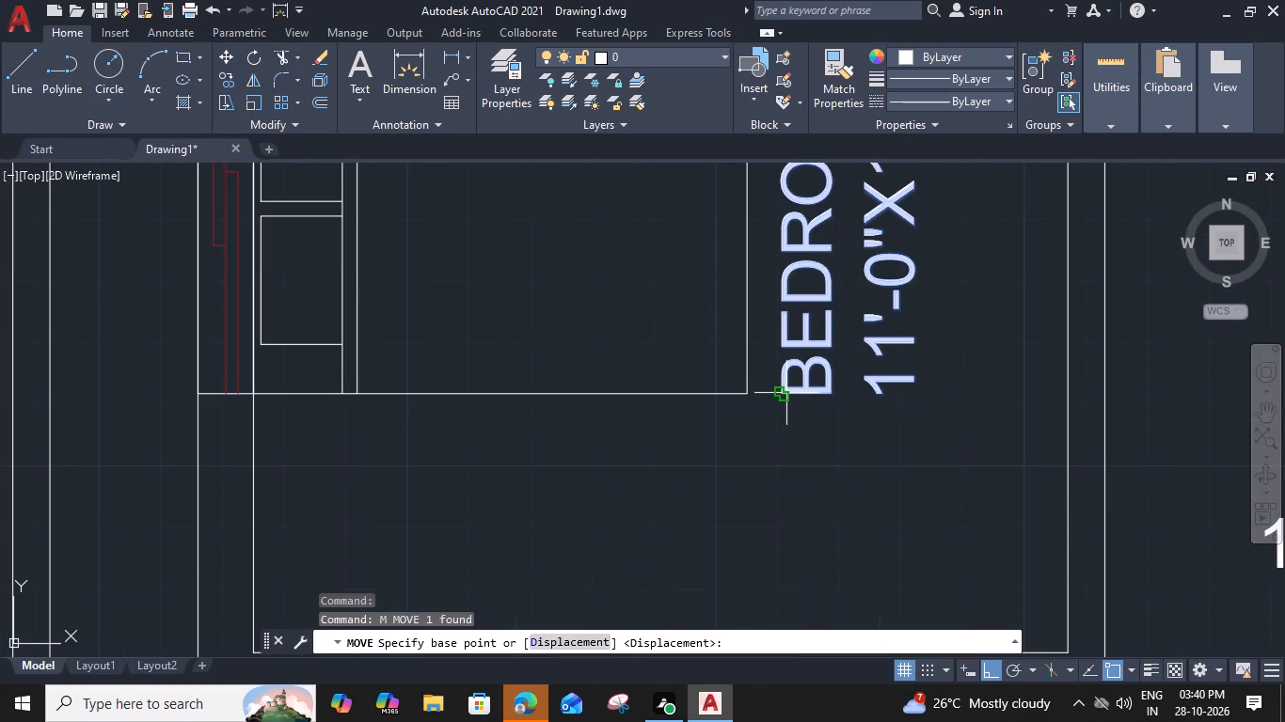
left_click(785, 395)
left_click(782, 414)
scroll(782, 412, "down", 3)
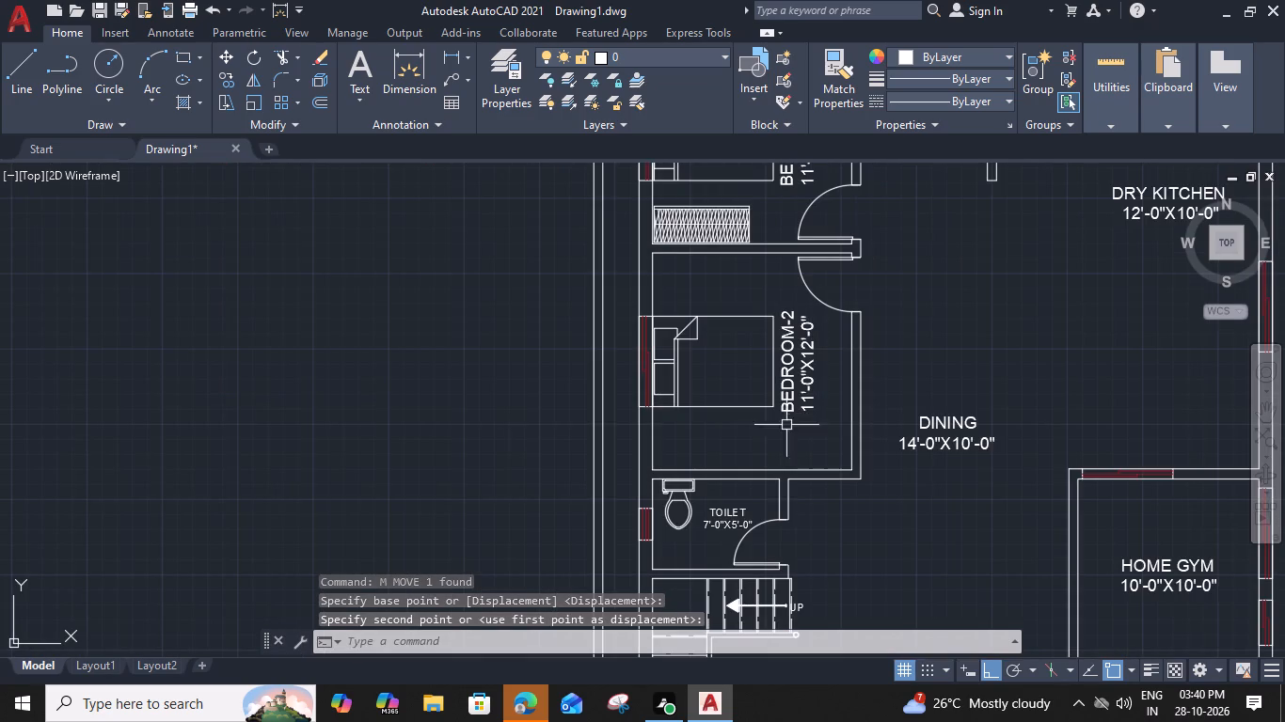
Offset the inner faces of Bedroom-2's north and west walls 1" into the room.
scroll(954, 368, "down", 1)
middle_click_drag(962, 340, 893, 353)
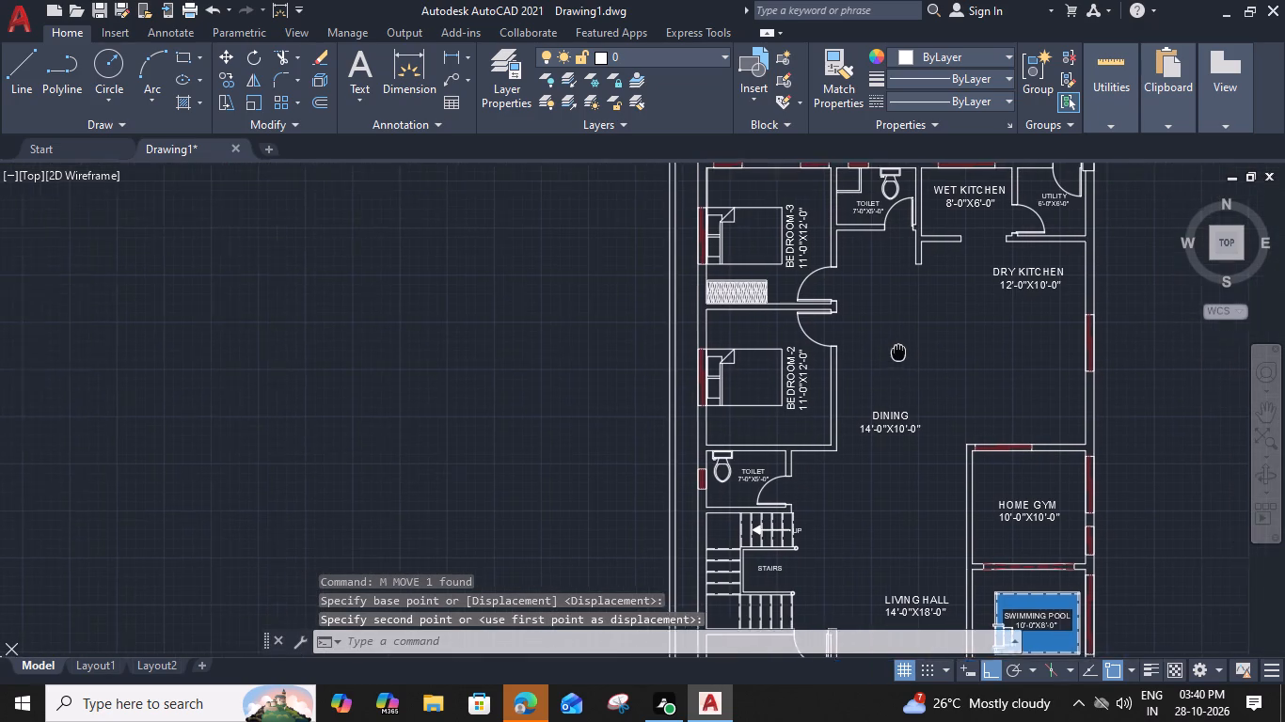
middle_click_drag(893, 353, 851, 356)
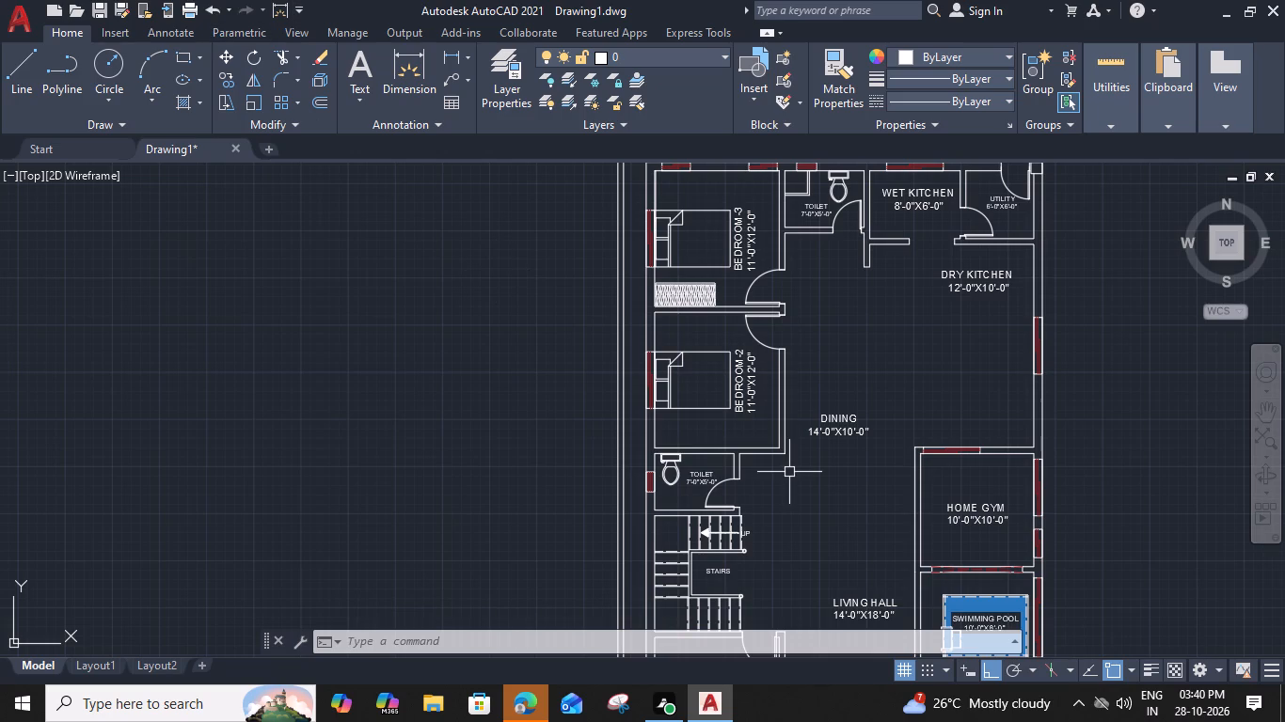
middle_click_drag(802, 491, 753, 477)
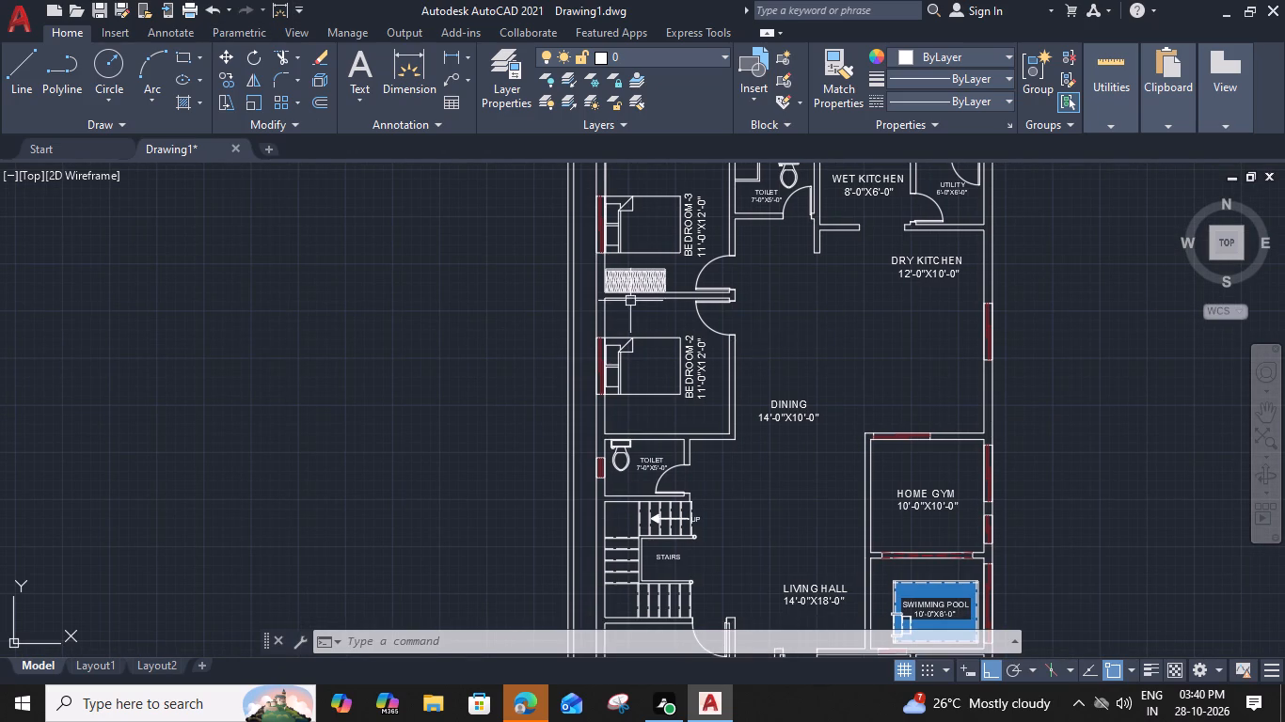
scroll(630, 301, "up", 4)
middle_click_drag(636, 287, 642, 349)
left_click(645, 344)
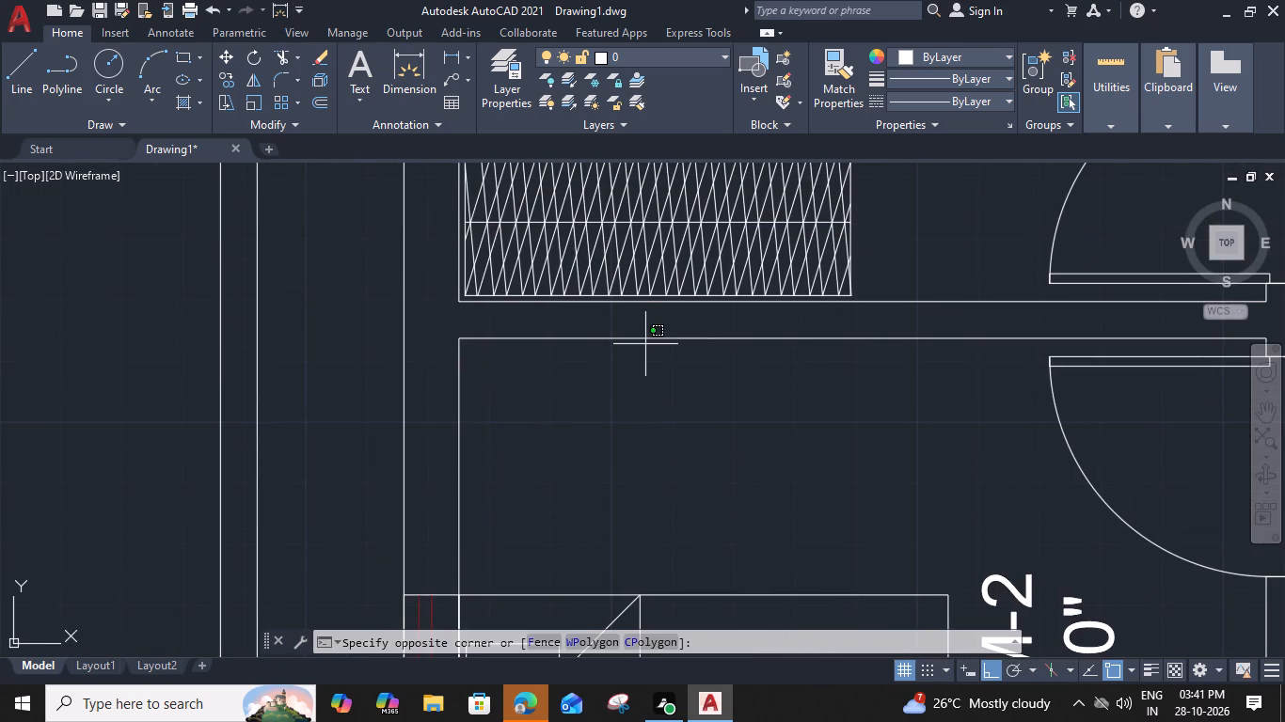
left_click(638, 325)
key("o")
key("space")
key("1")
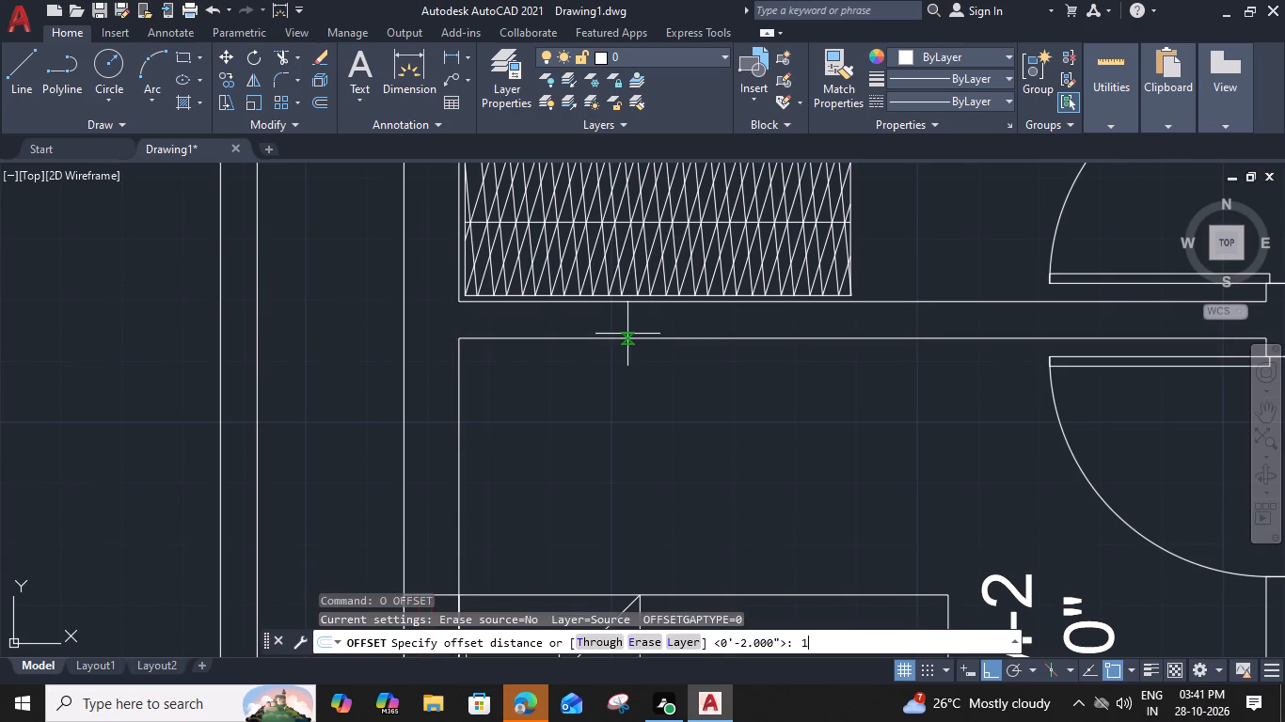
key("shift+quotedbl")
key("Return")
left_click_drag(614, 394, 592, 412)
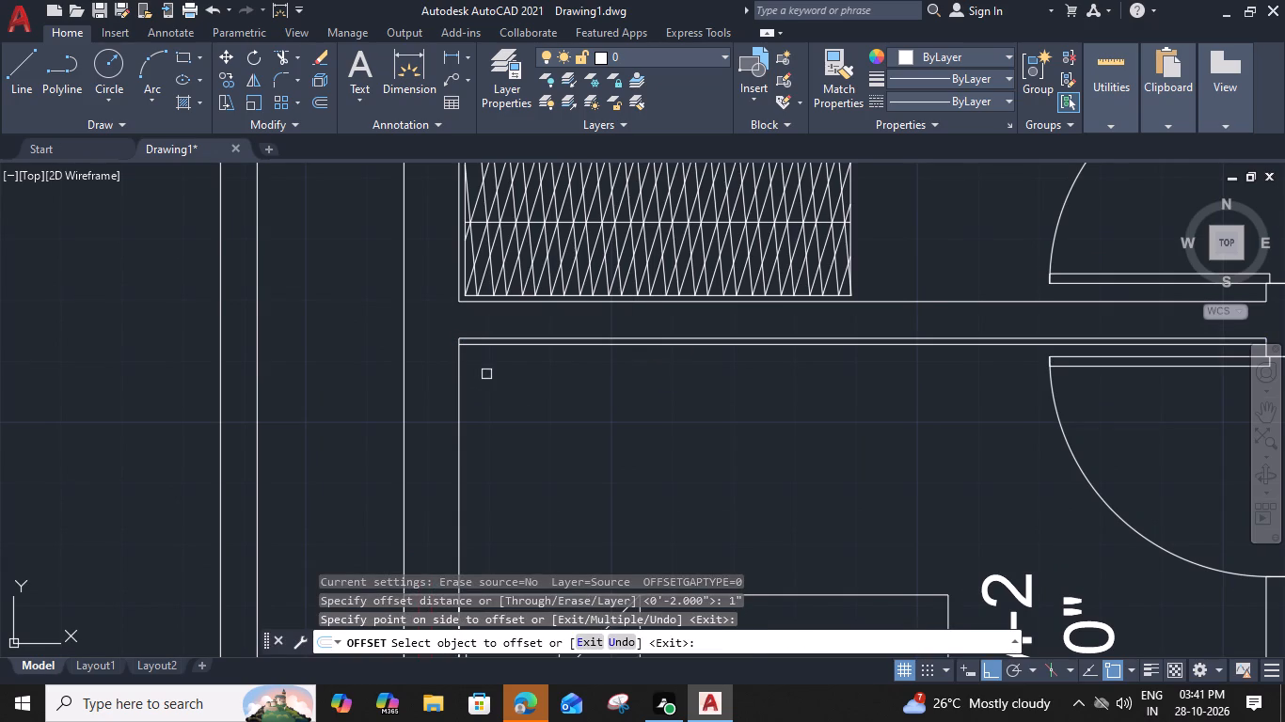
left_click(461, 361)
left_click(513, 385)
key("Escape")
Offset the north inset line 2' south for the wardrobe front, and offset that front line 2" back north.
left_click(513, 345)
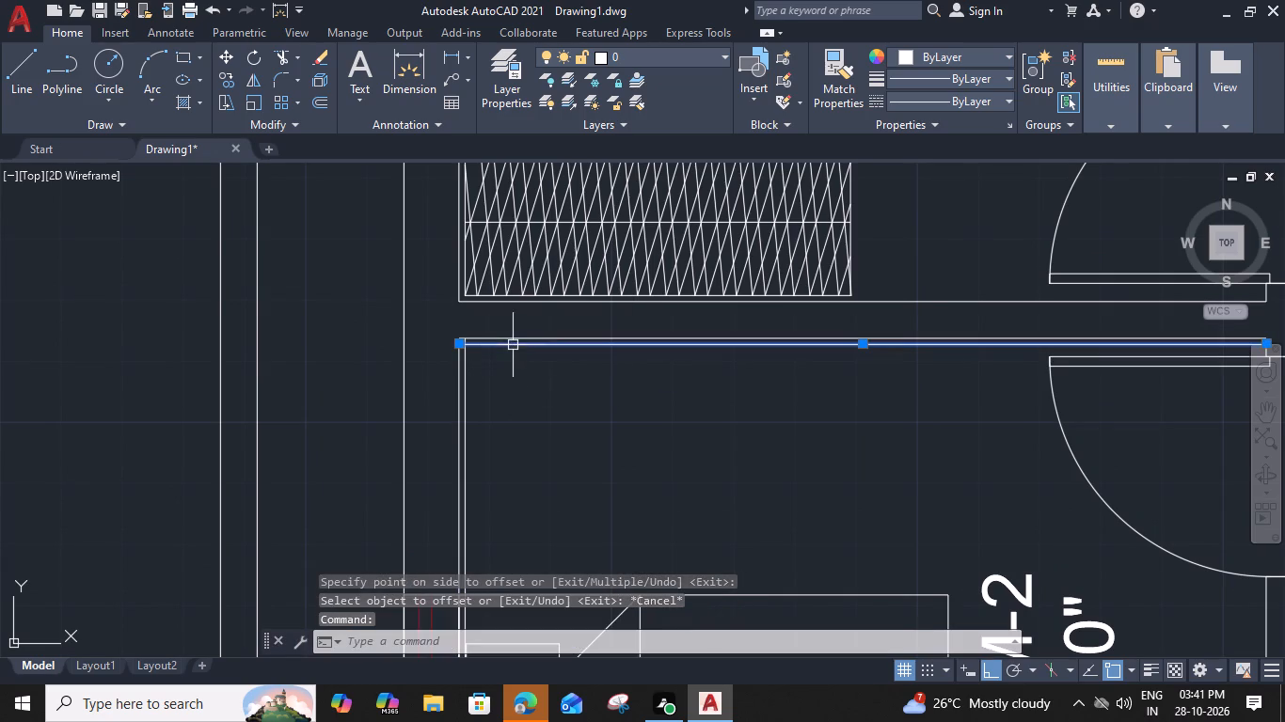
type("O 2'")
key("space")
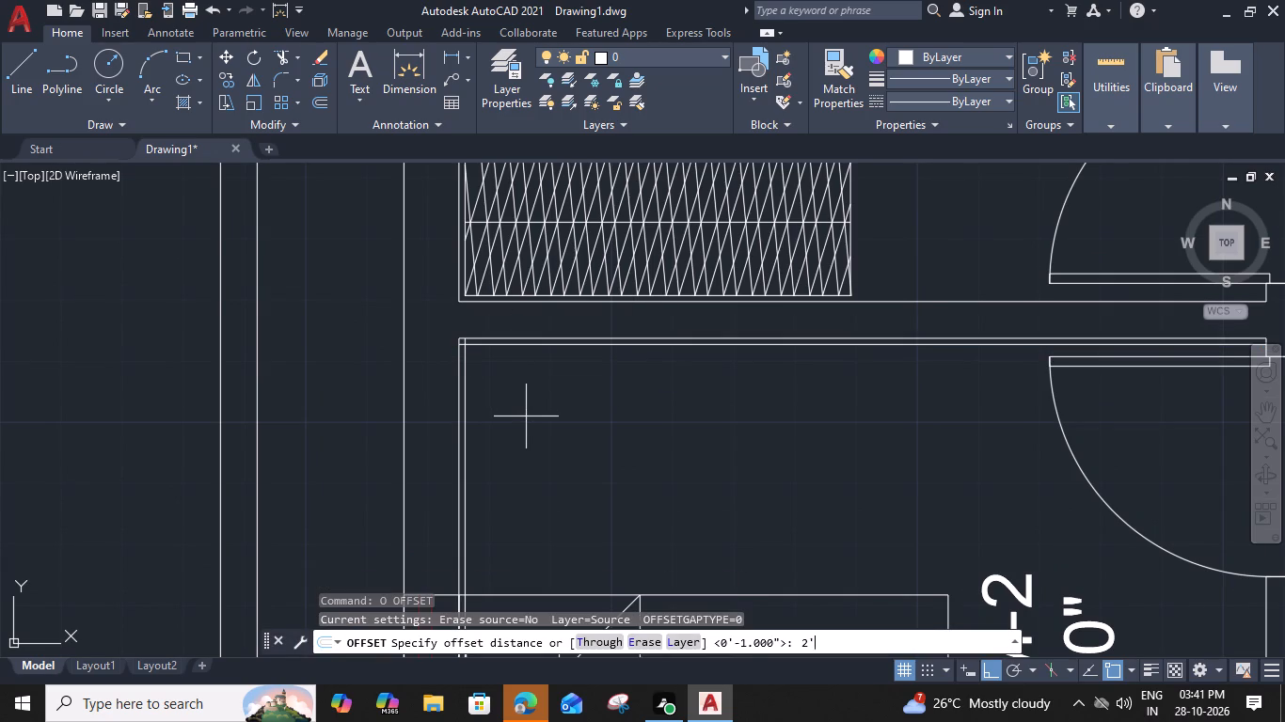
left_click(542, 467)
key("Escape")
left_click_drag(547, 491, 546, 481)
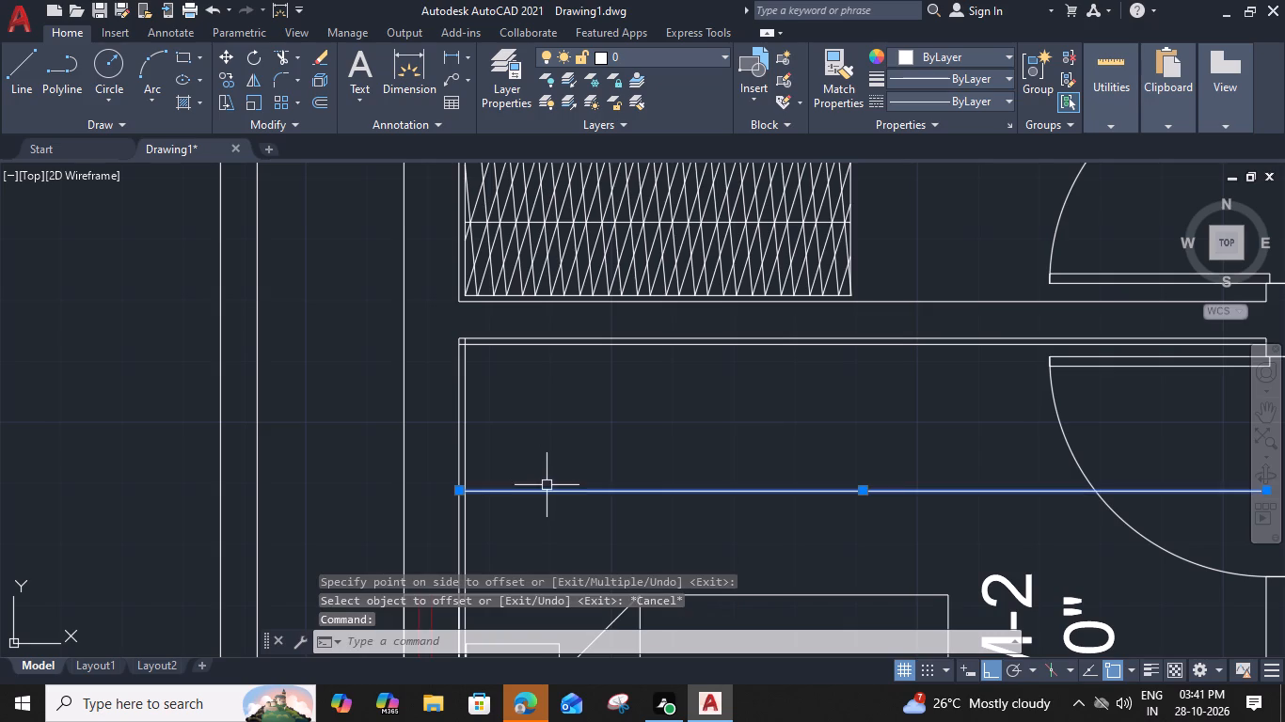
type("O 2\"")
key("Return")
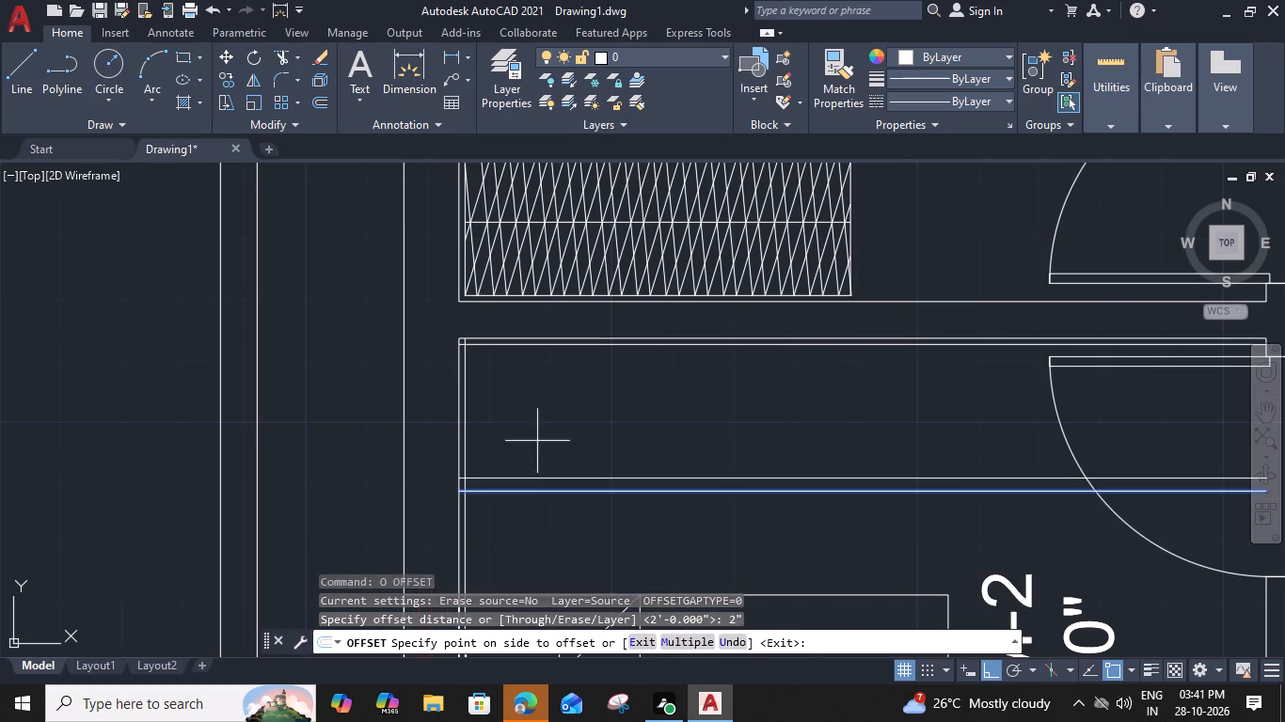
left_click(533, 427)
key("Escape")
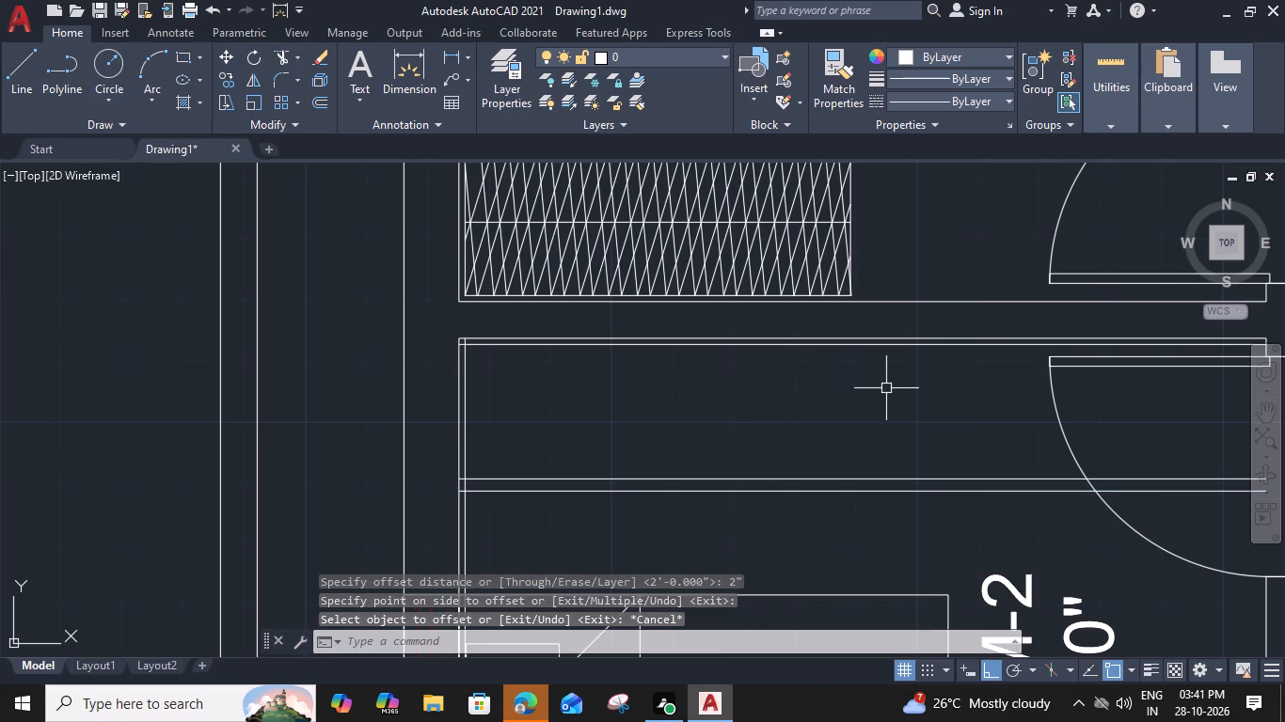
Draw the wardrobe's east end as a vertical line from the north inset line's midpoint to the front line.
key("l")
key("space")
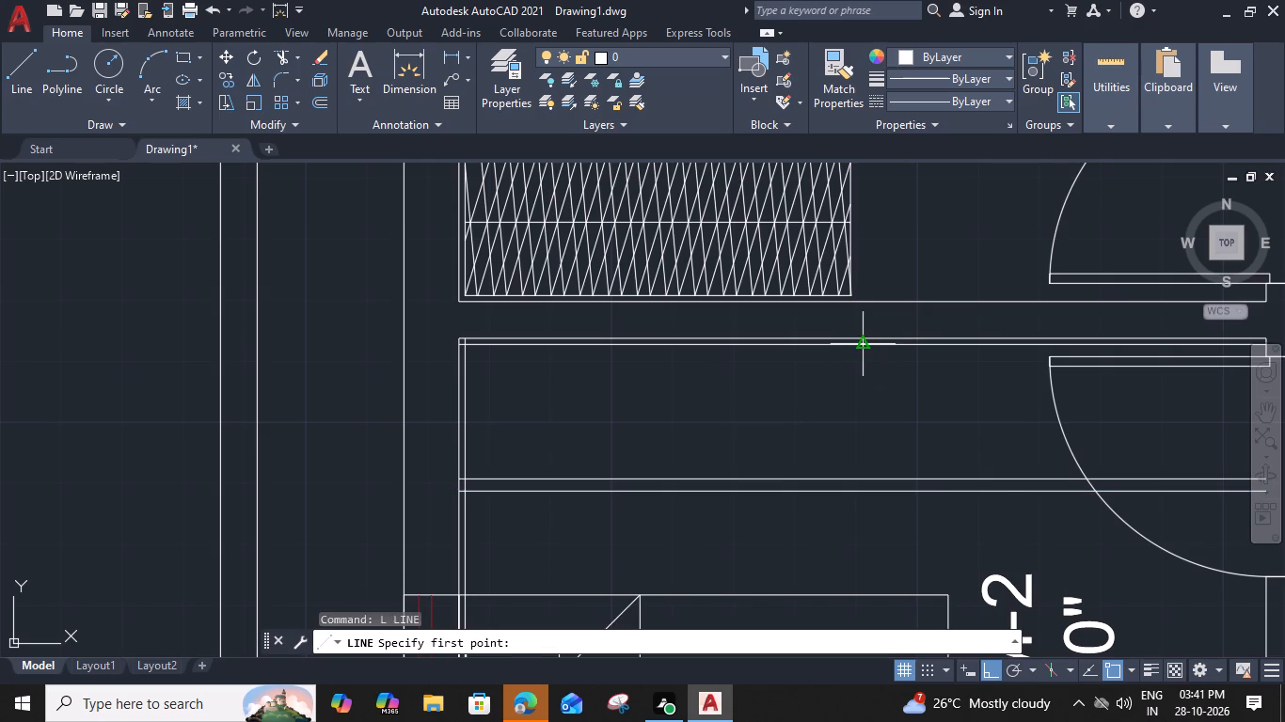
left_click(858, 347)
left_click(865, 497)
key("space")
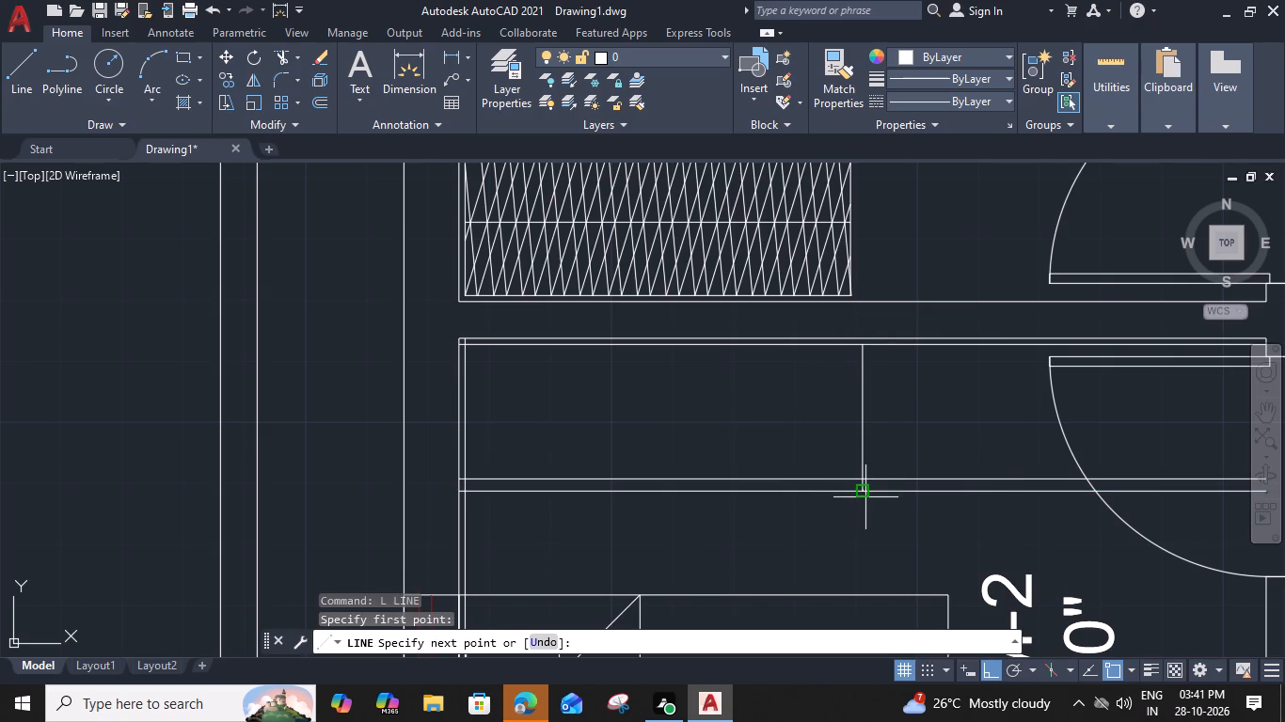
Trim the wardrobe lines past its east end, below its front, and at its two west corners to leave a clean rectangle.
key("t")
type("R")
key("space")
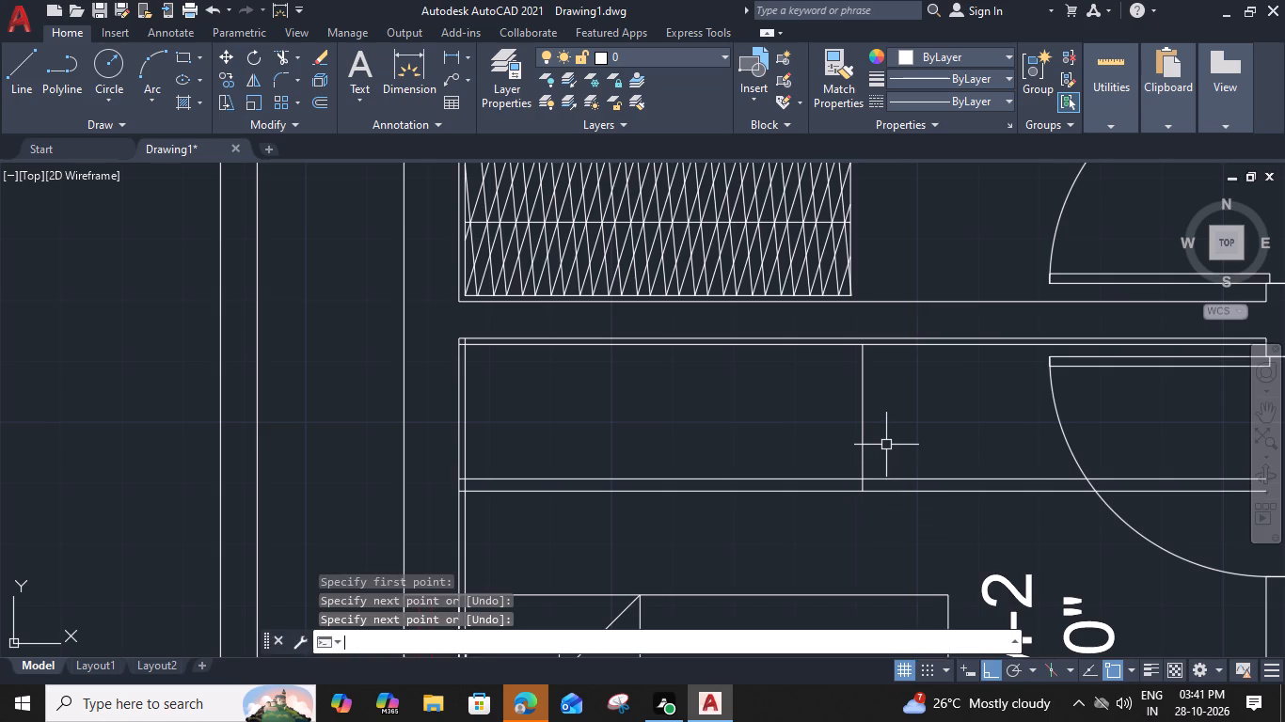
left_click(893, 348)
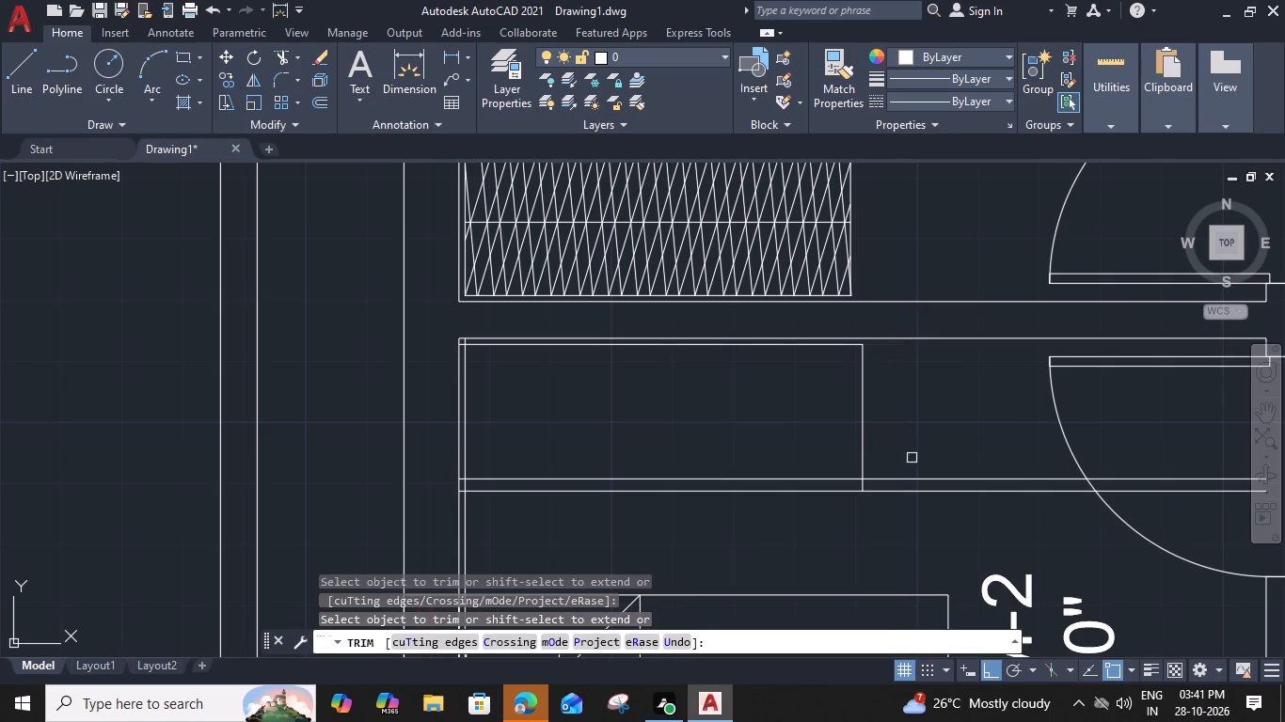
left_click(926, 438)
left_click(901, 521)
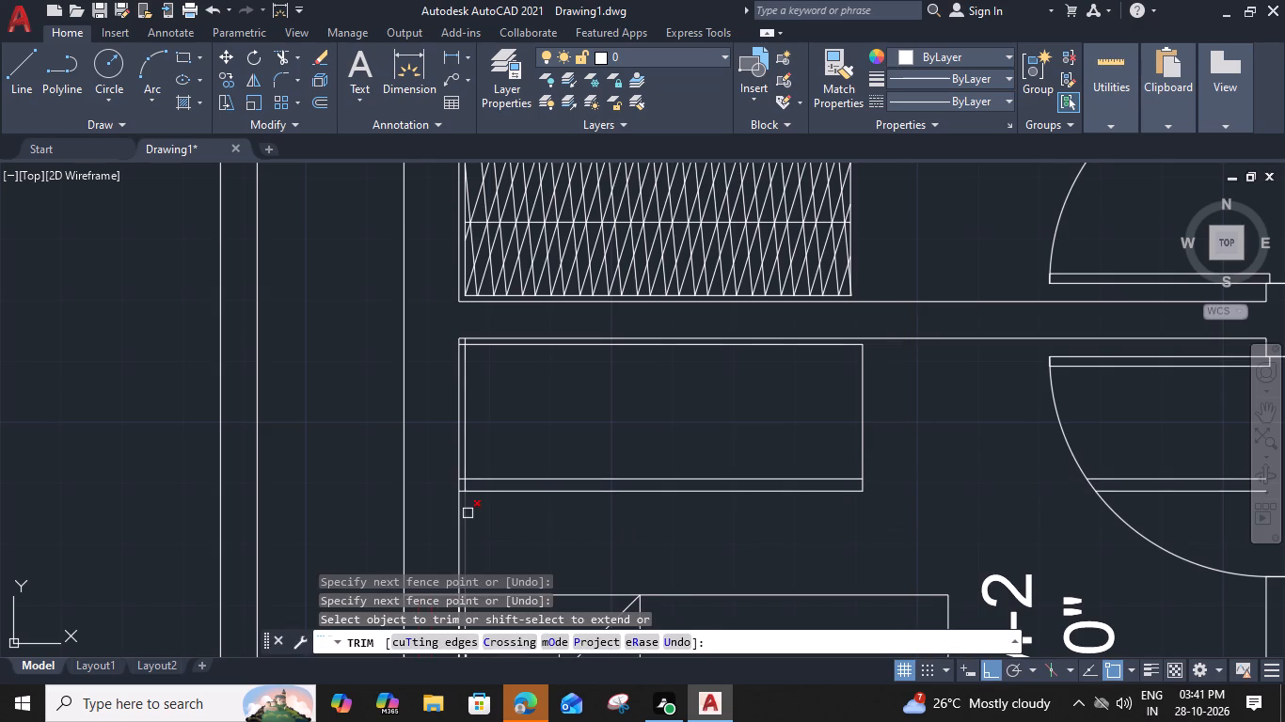
left_click(469, 511)
scroll(460, 482, "up", 4)
left_click(475, 450)
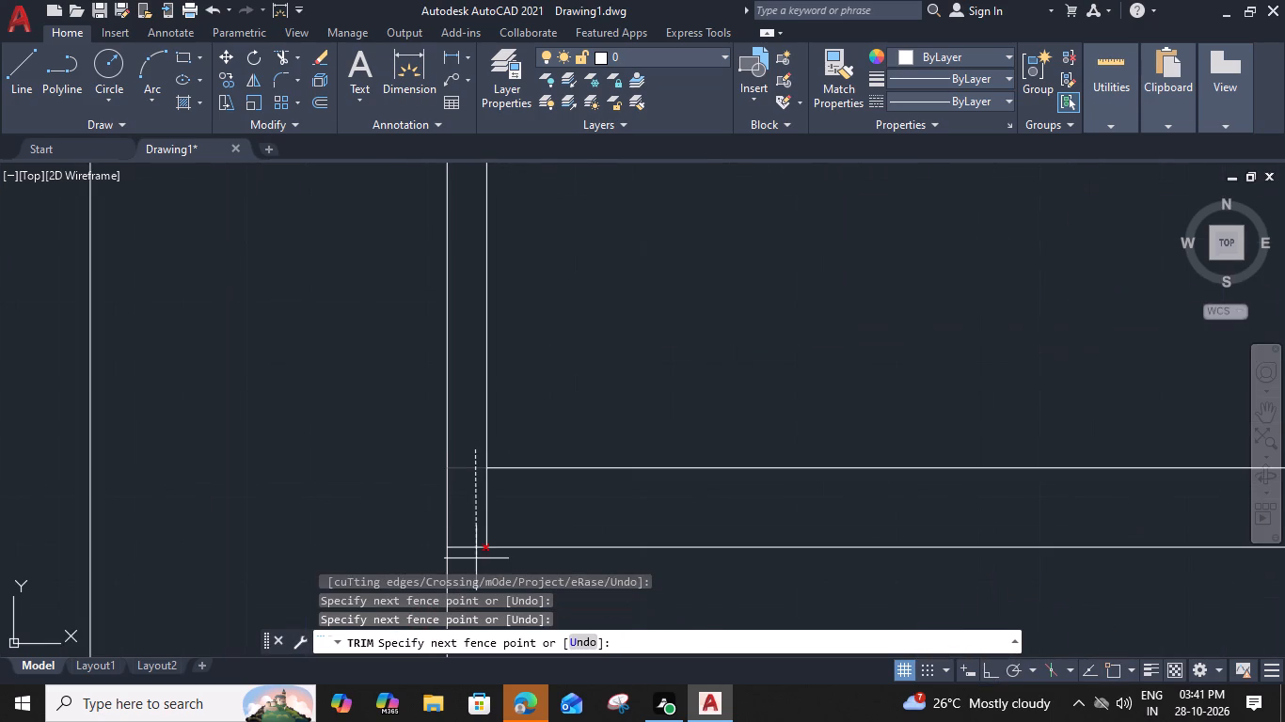
left_click(476, 558)
scroll(474, 529, "down", 3)
scroll(468, 300, "up", 4)
left_click(531, 273)
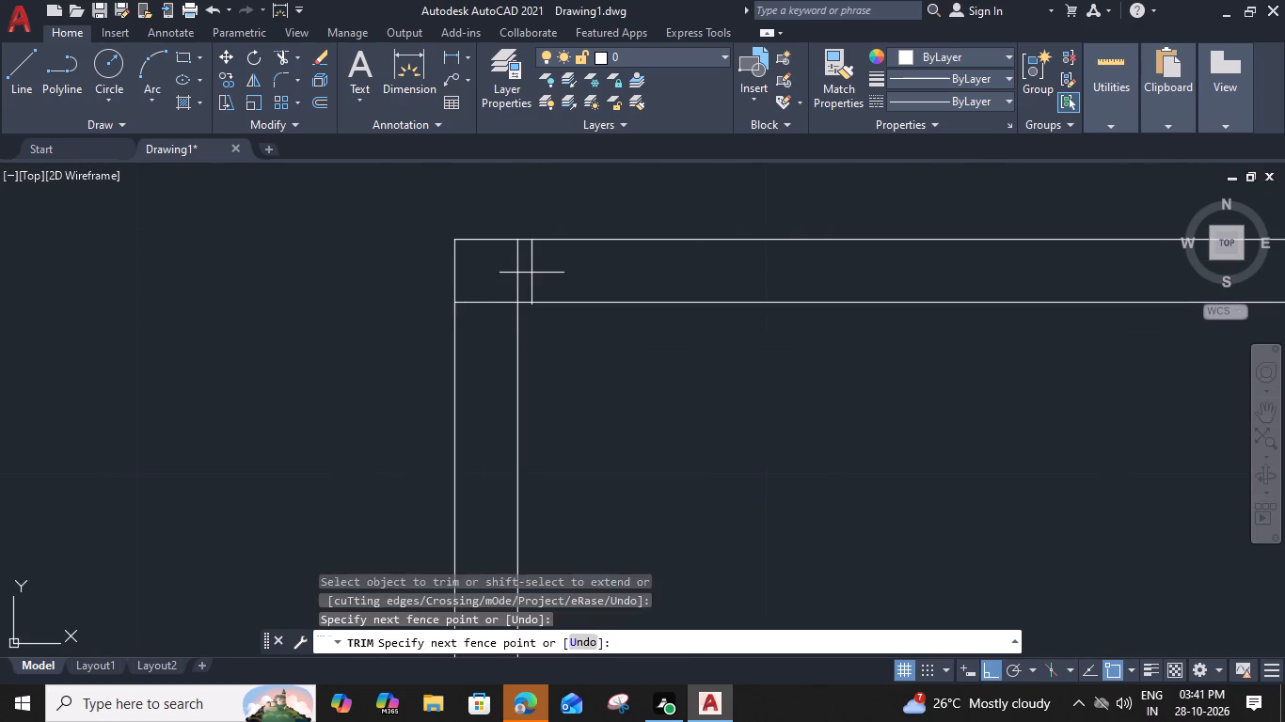
left_click(473, 326)
scroll(473, 326, "down", 5)
key("Escape")
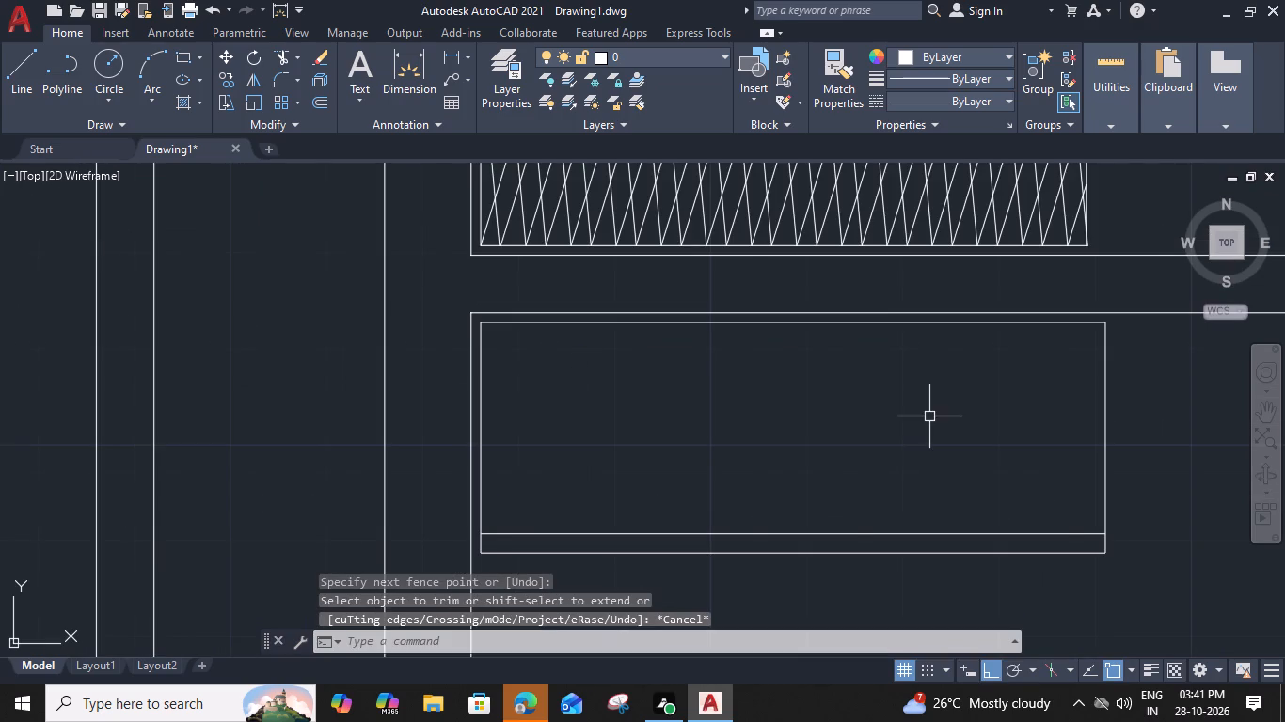
Delete the two leftover horizontal segments inside Bedroom-2's door swing.
scroll(929, 416, "down", 2)
left_click(1185, 441)
left_click(1179, 473)
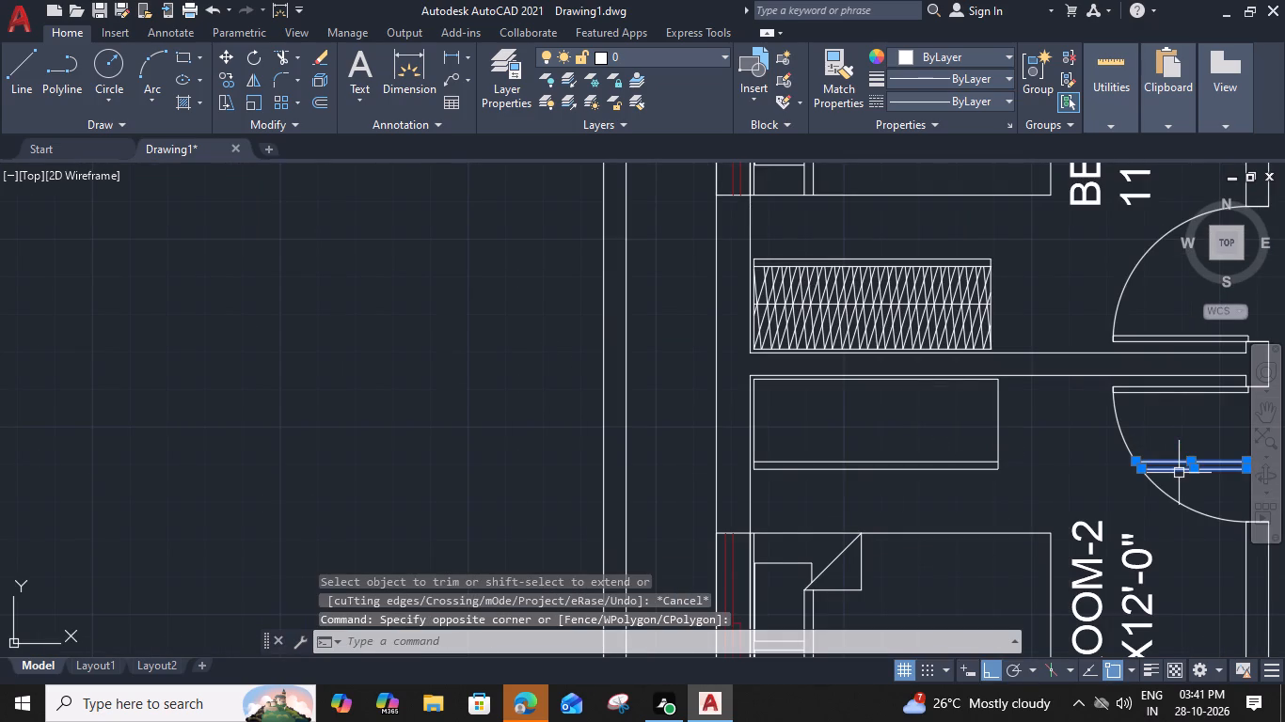
key("Delete")
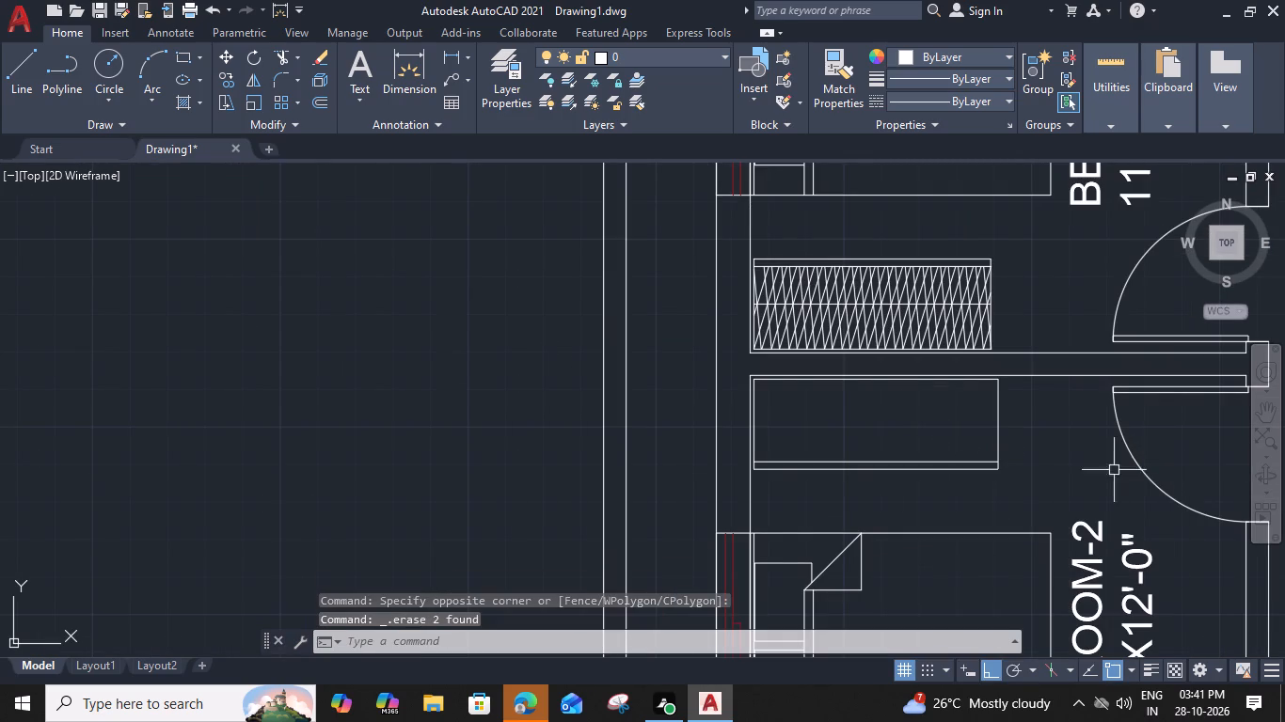
Draw a horizontal hanging-rod line across the Bedroom-2 wardrobe, from the midpoint of its west side to its east side.
type("L")
key("space")
scroll(761, 411, "up", 1)
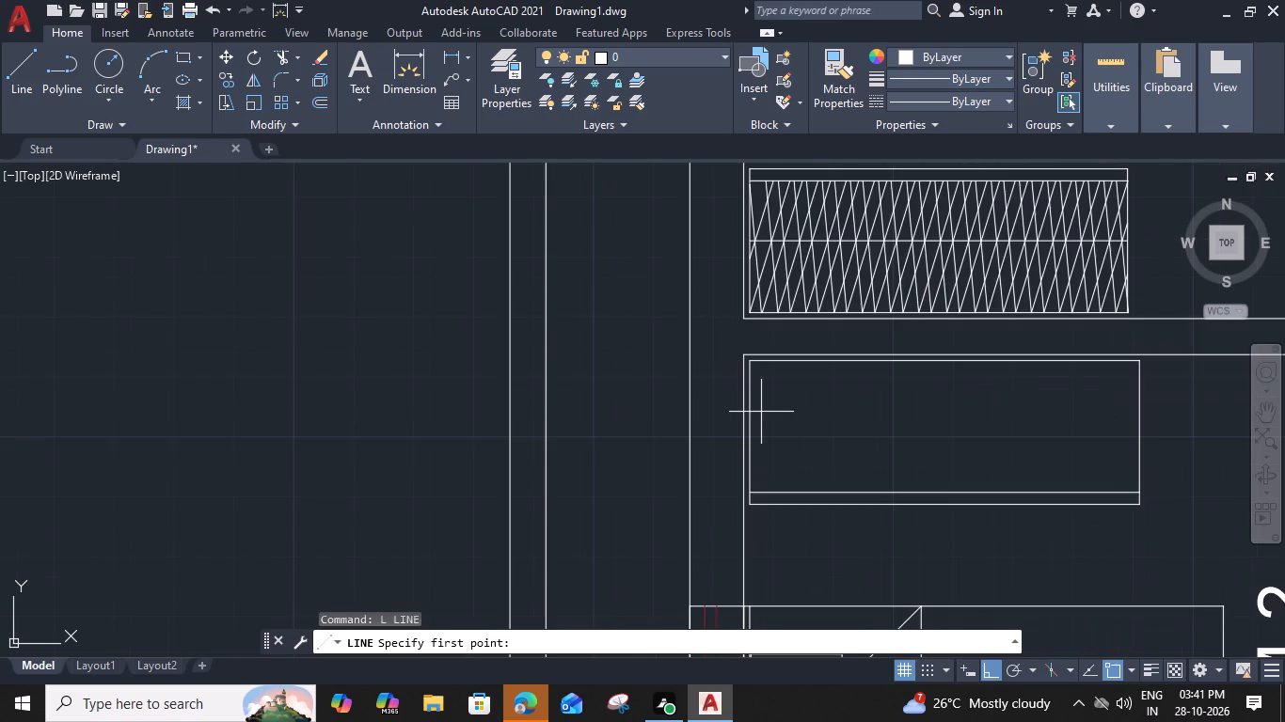
left_click(752, 432)
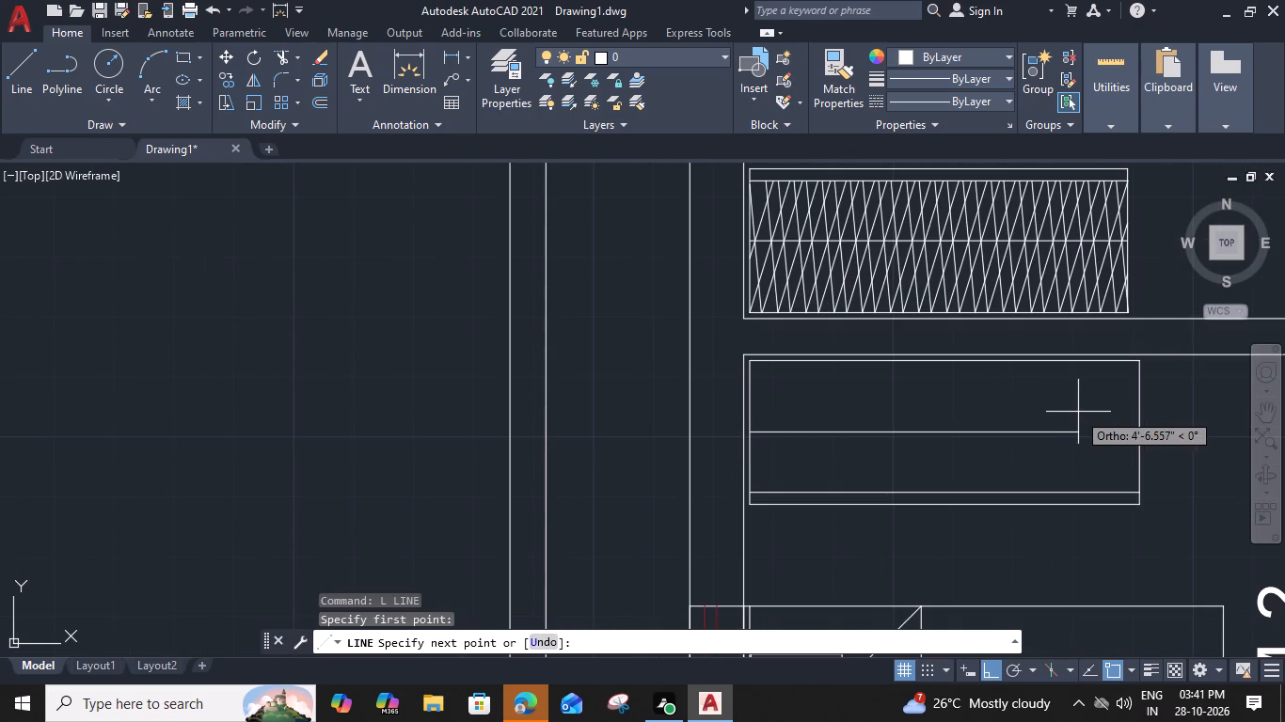
left_click(1142, 431)
key("space")
Draw two crossing slanted hanger lines at the Bedroom-2 wardrobe's west end, spanning from its north line to the inner front line.
key("space")
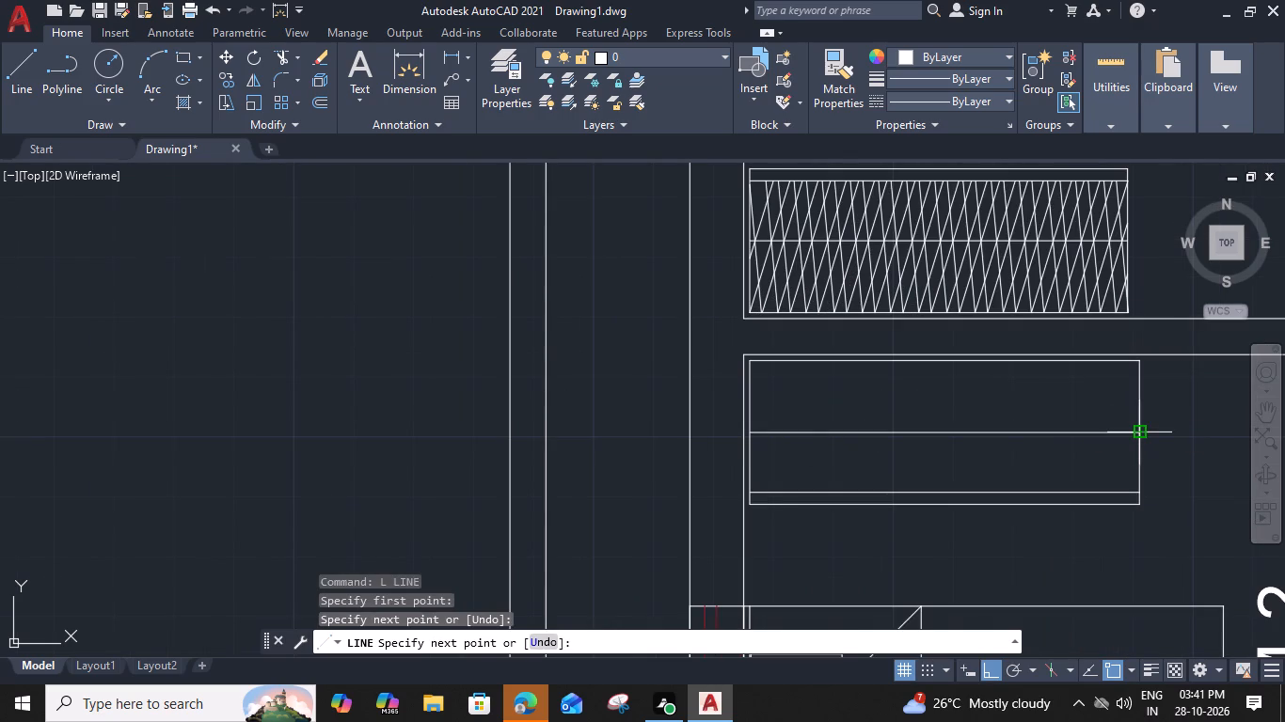
left_click(751, 494)
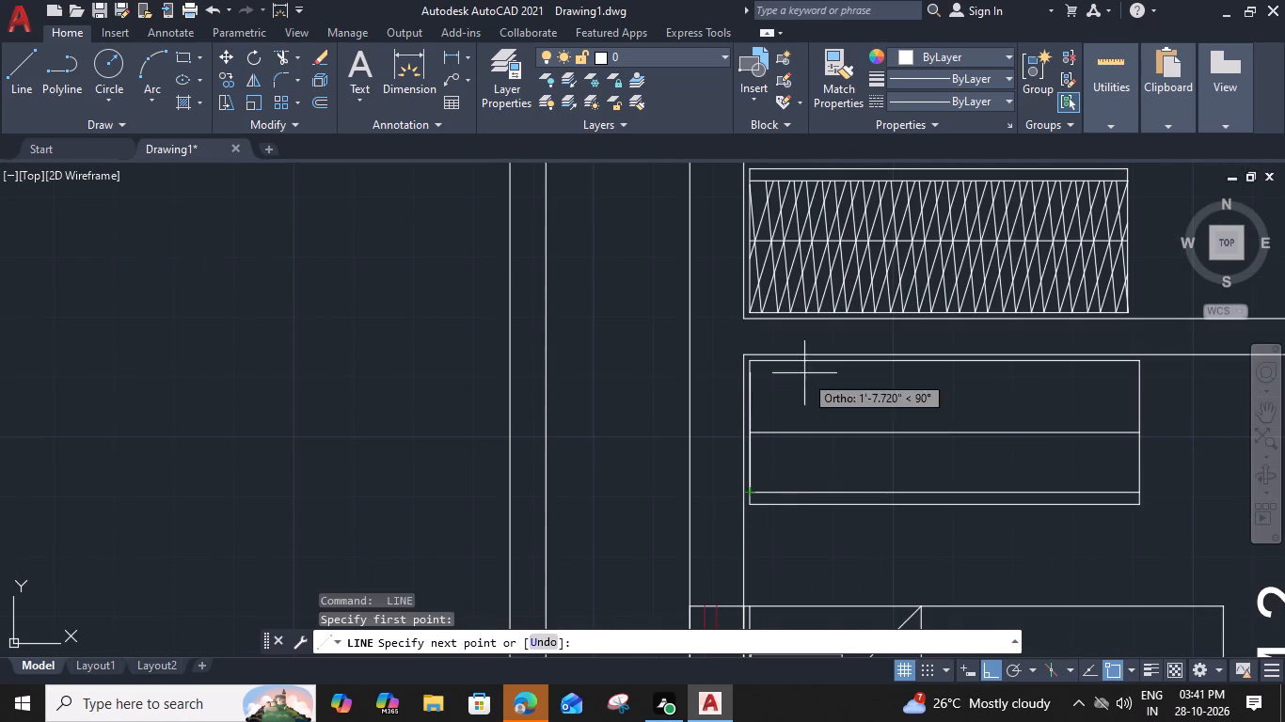
left_click(802, 361)
key("space")
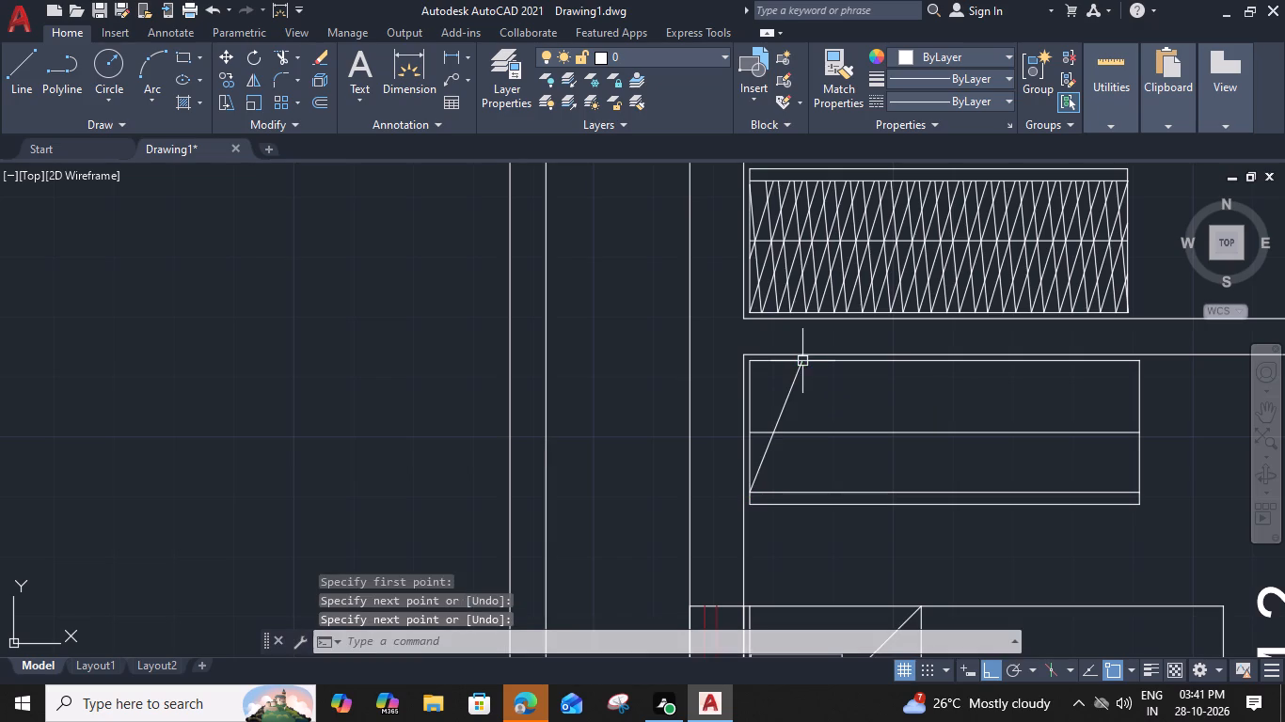
key("space")
left_click(771, 362)
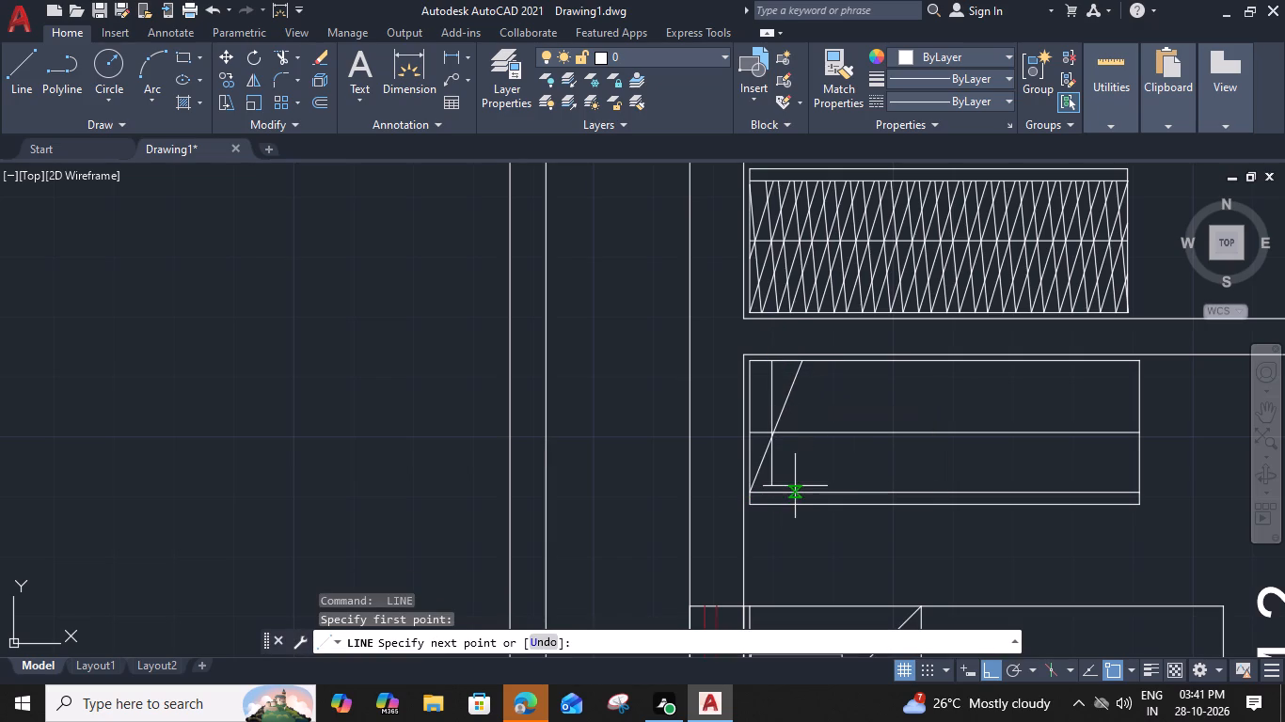
left_click(783, 493)
key("space")
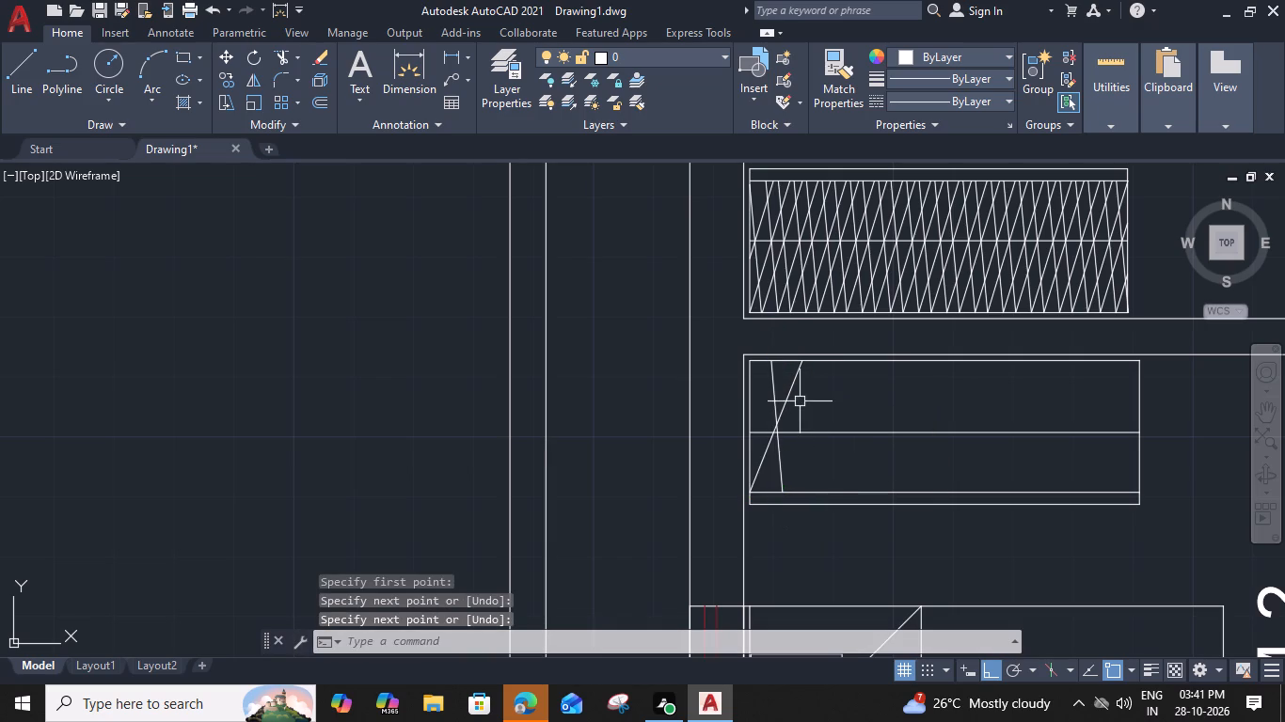
Copy the crossing hanger pair ten times eastward along the inner front line, basing each copy on the next hanger line's lower end.
left_click(800, 401)
left_click(764, 425)
type("CO")
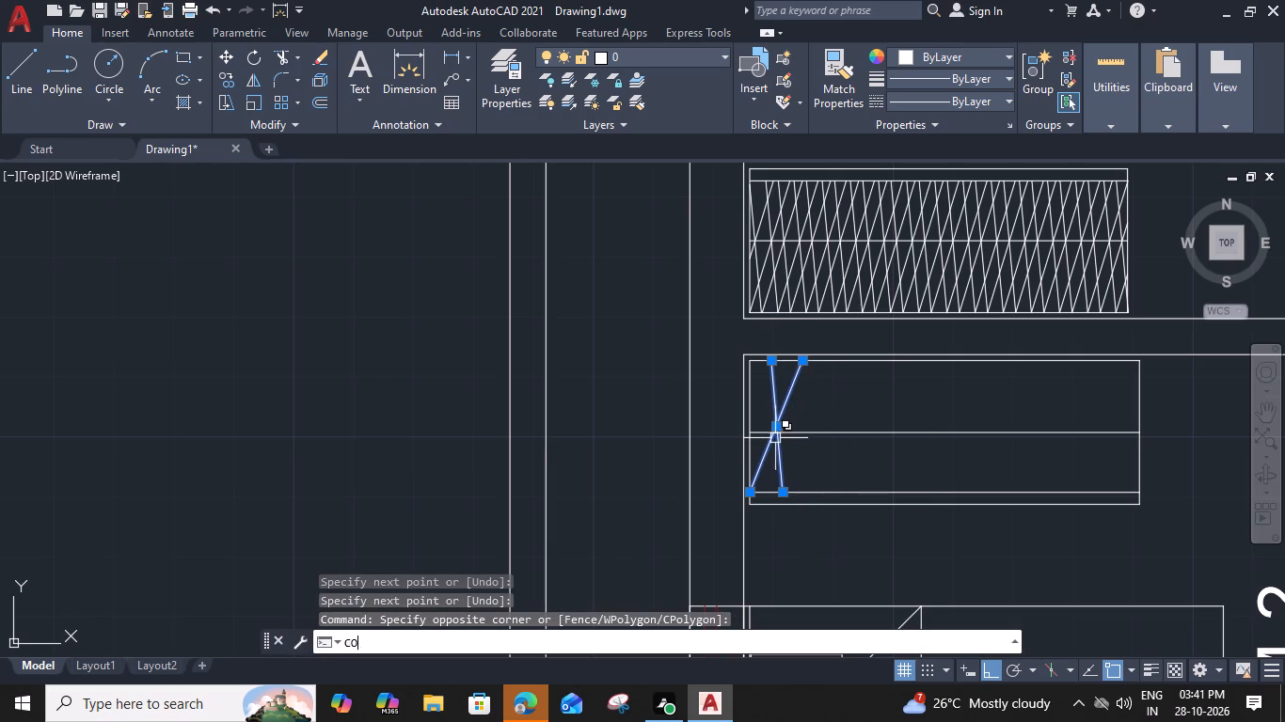
key("space")
left_click(752, 496)
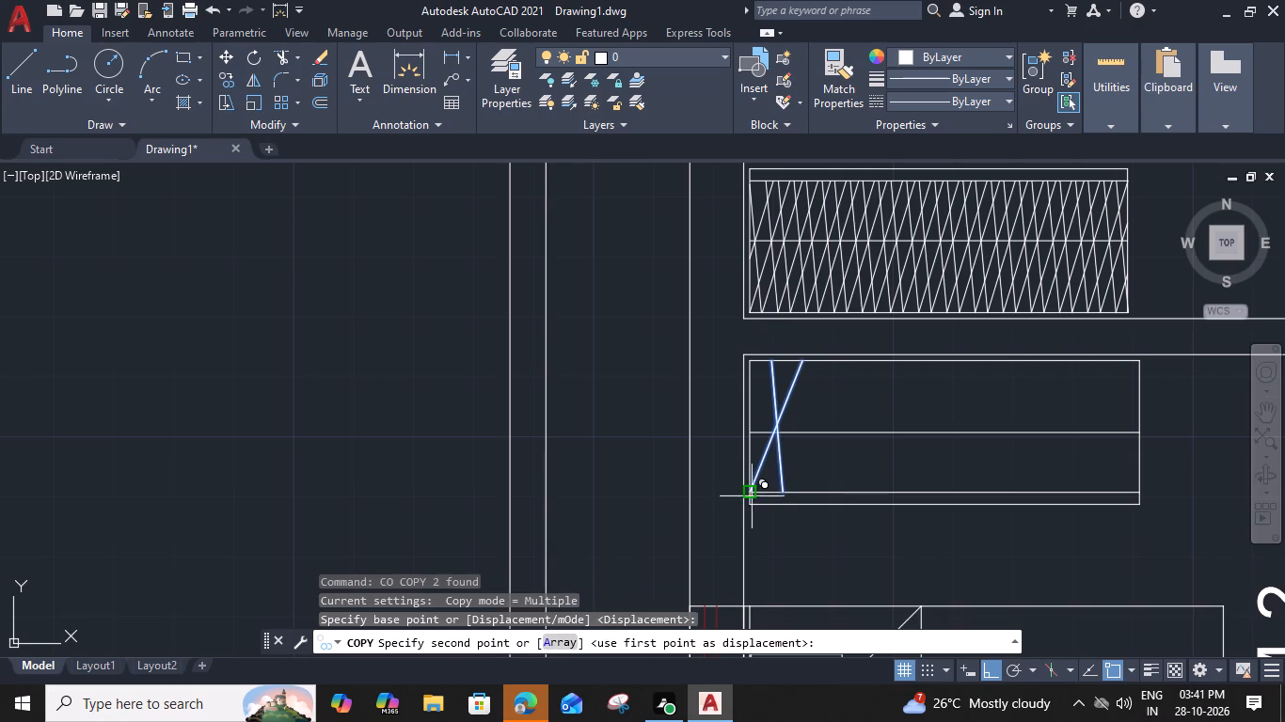
scroll(771, 495, "up", 3)
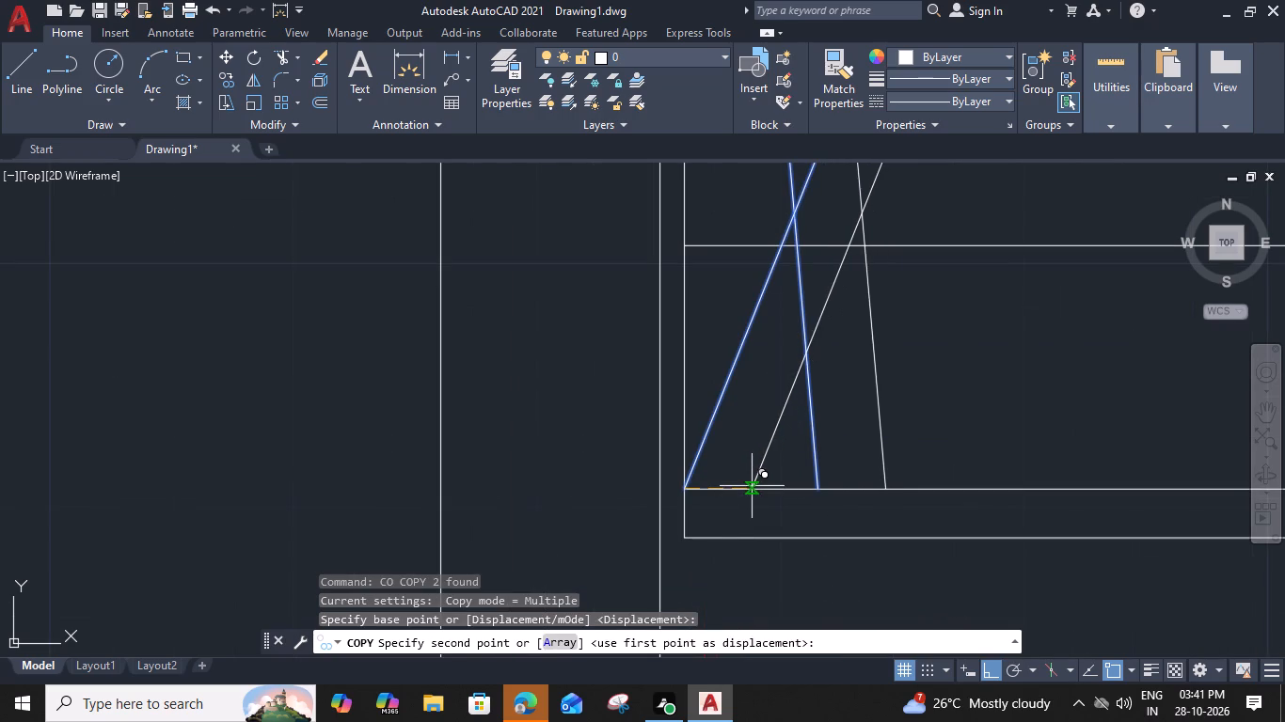
left_click(753, 491)
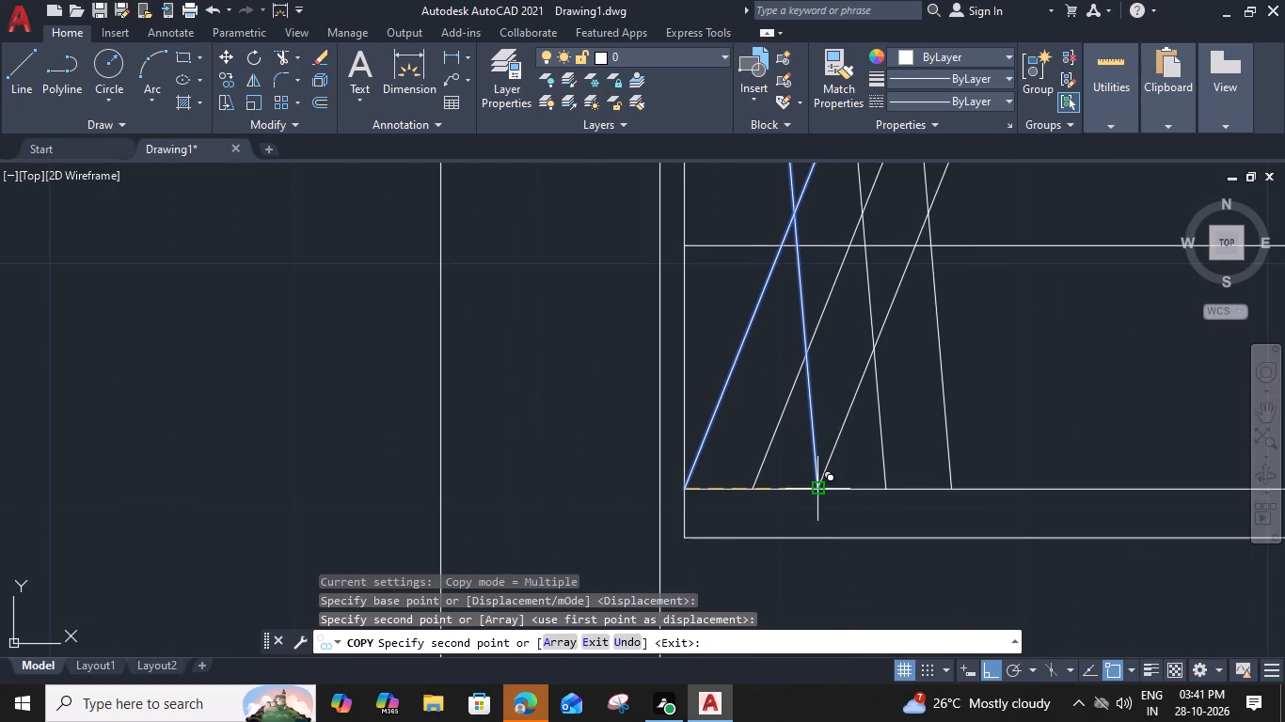
left_click(817, 492)
left_click(886, 491)
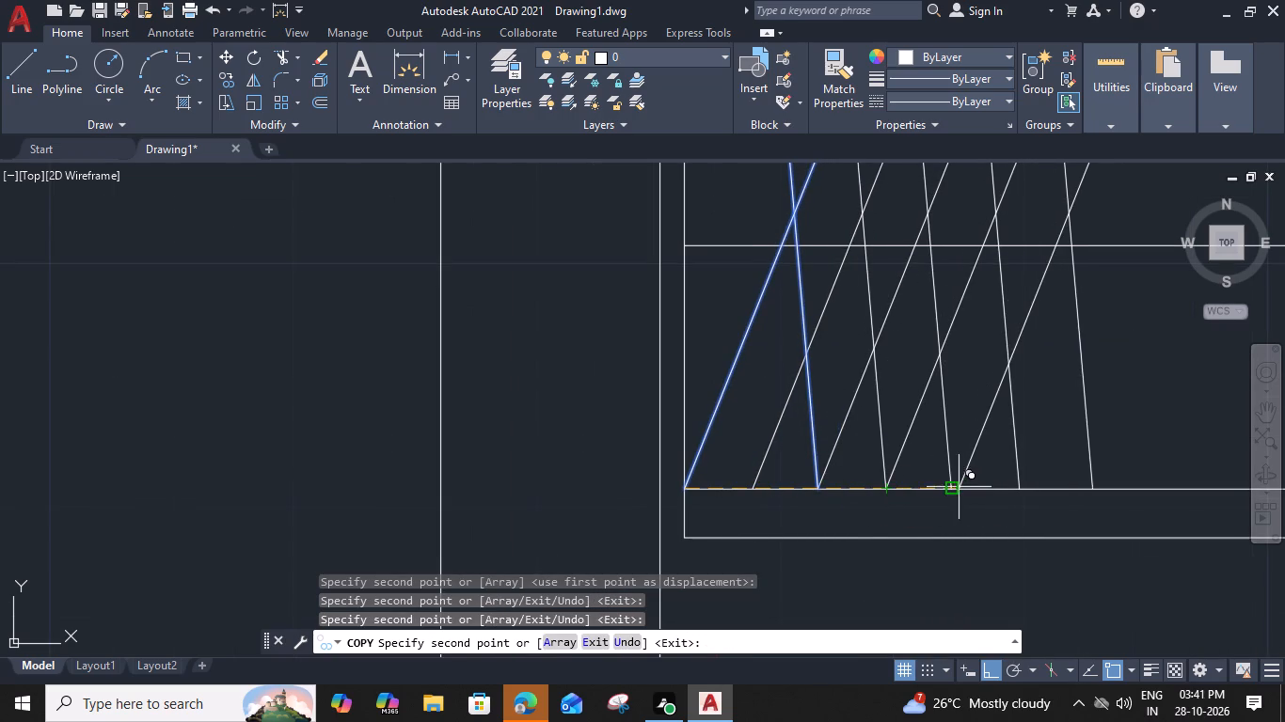
left_click(954, 485)
middle_click_drag(973, 484, 684, 484)
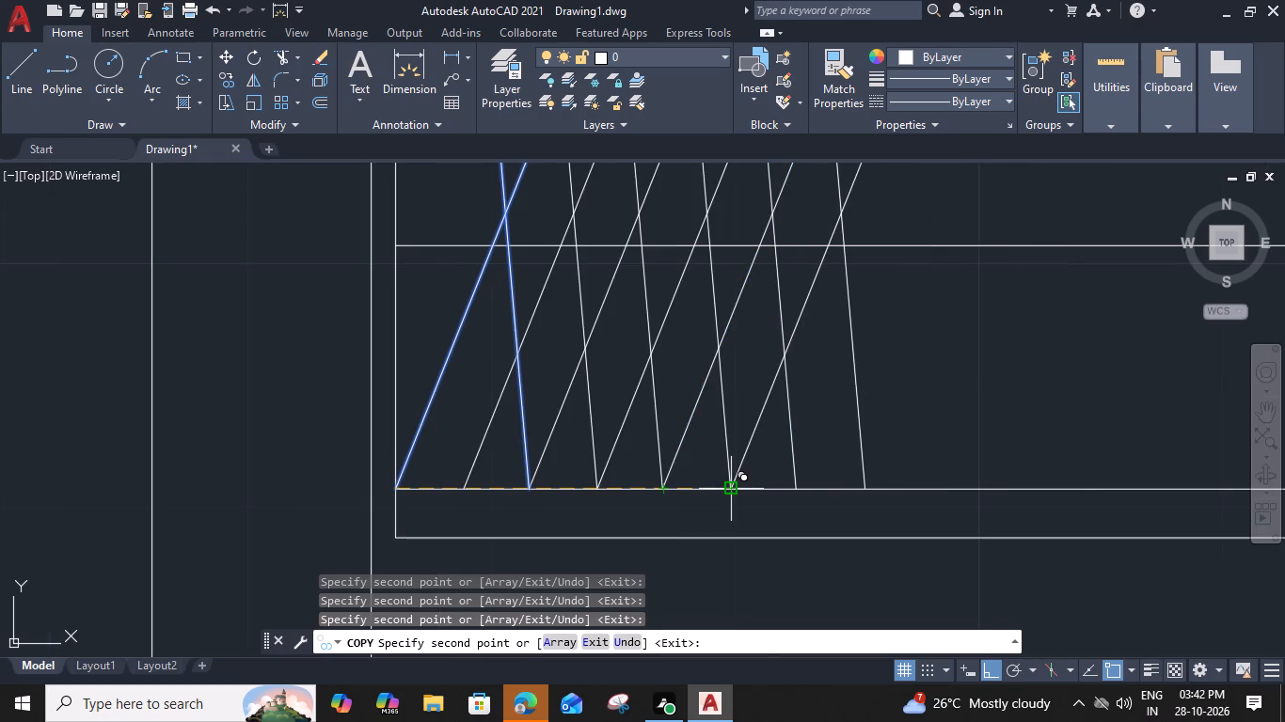
left_click(734, 492)
left_click(800, 491)
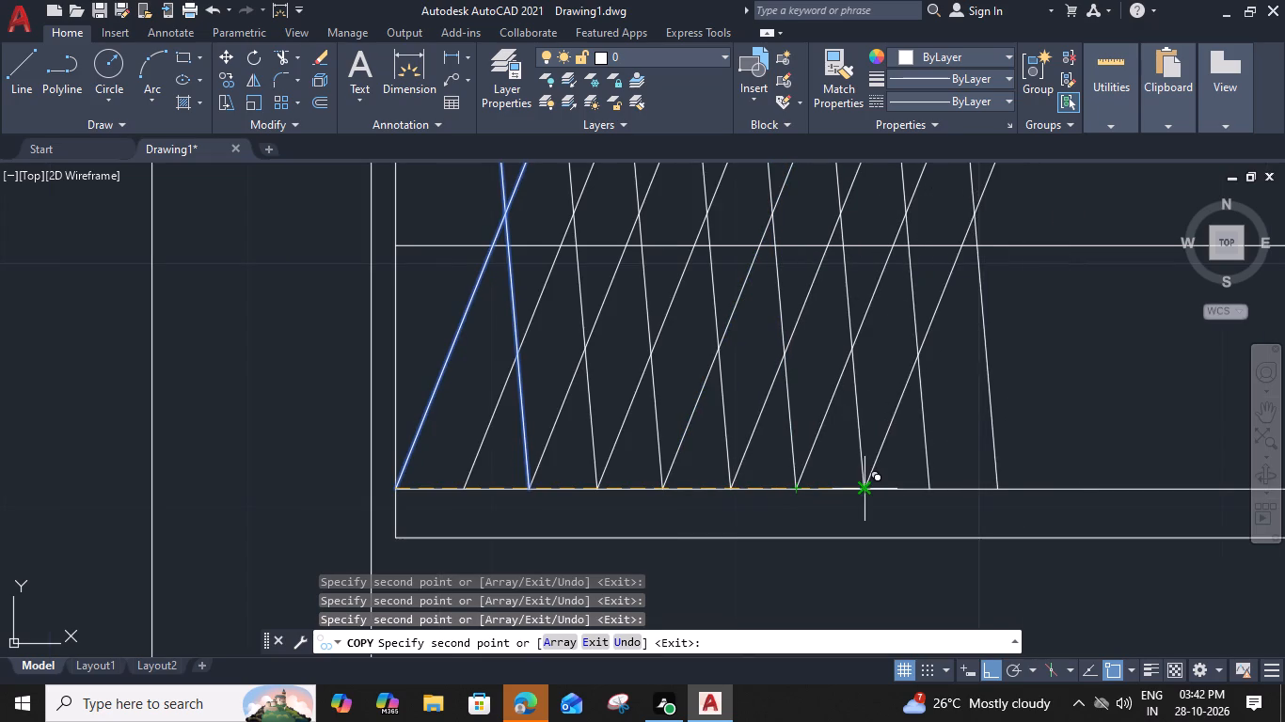
left_click(863, 486)
left_click(932, 489)
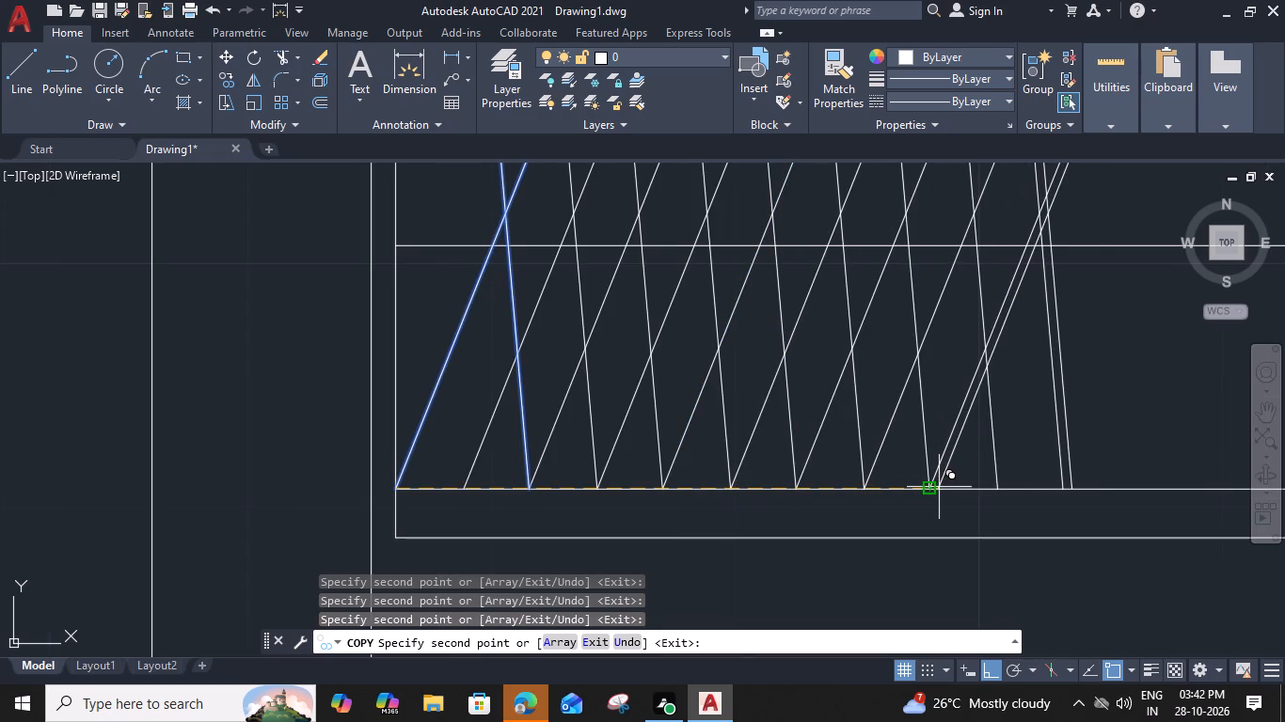
left_click(999, 487)
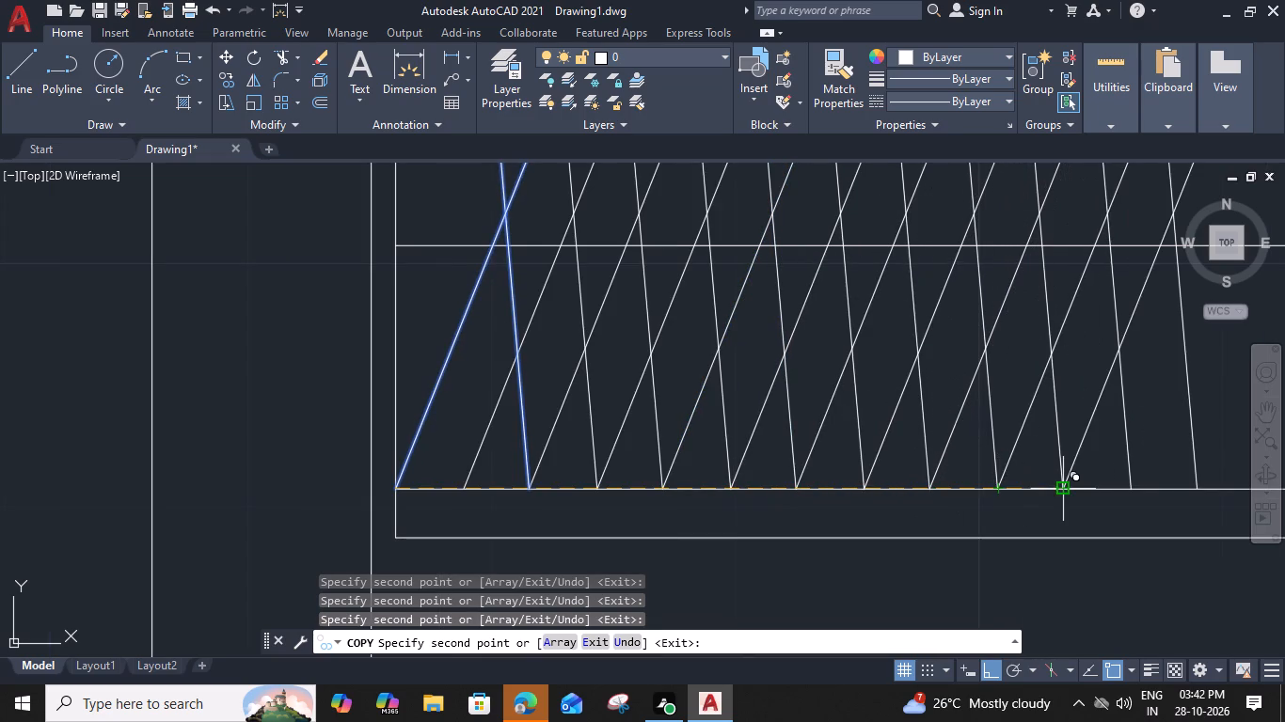
left_click(1066, 491)
Continue with thirteen more hanger-pair copies at the same spacing until they run past the wardrobe's east end.
middle_click_drag(1057, 498, 786, 511)
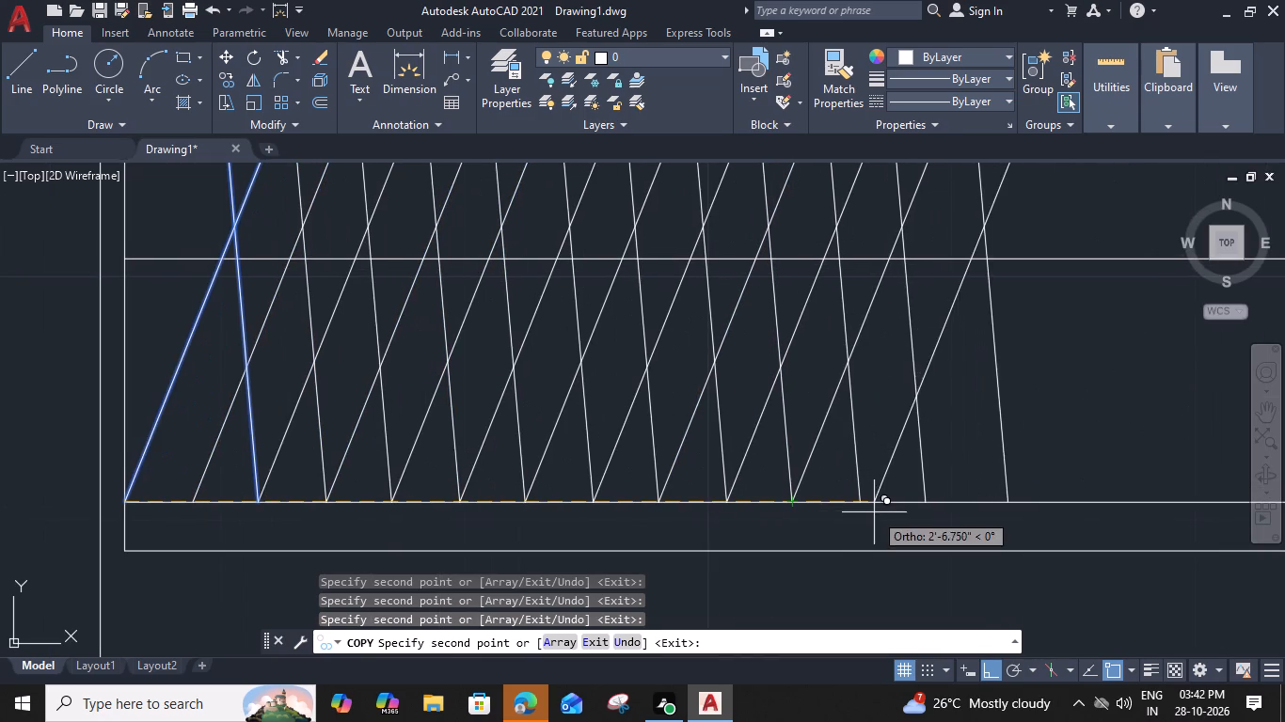
left_click(865, 506)
left_click(927, 503)
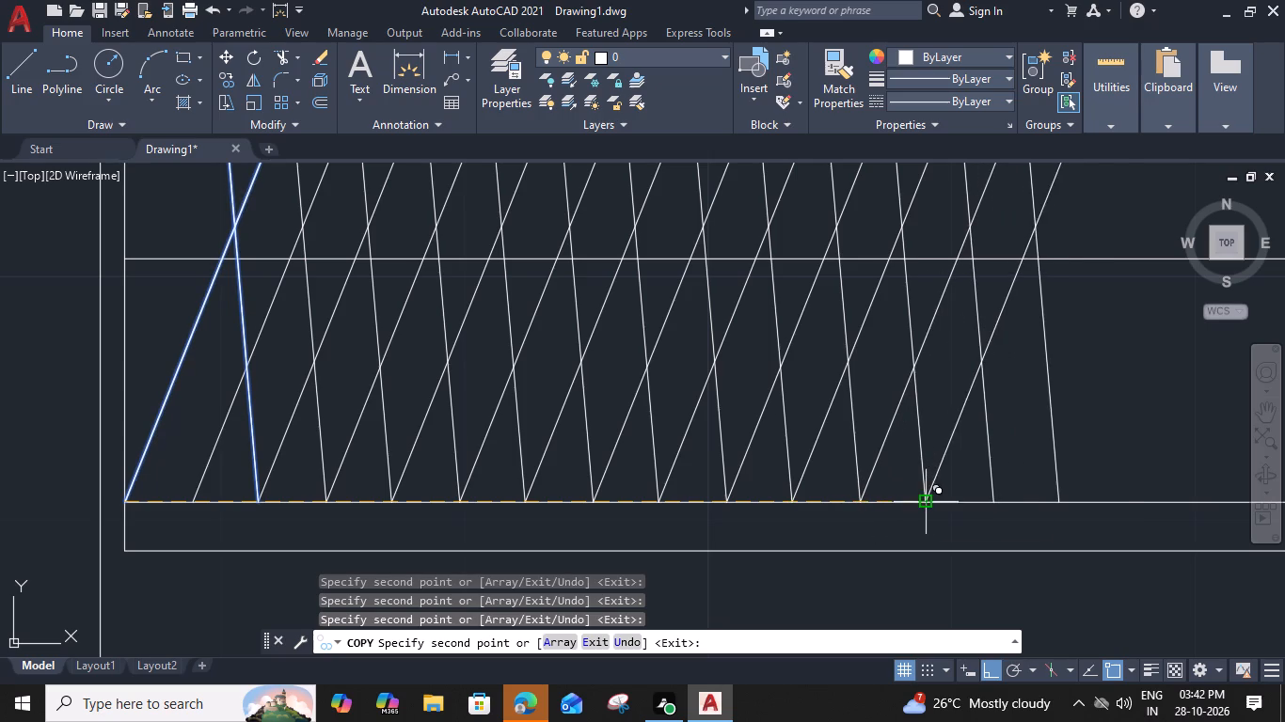
left_click(992, 501)
left_click(1052, 498)
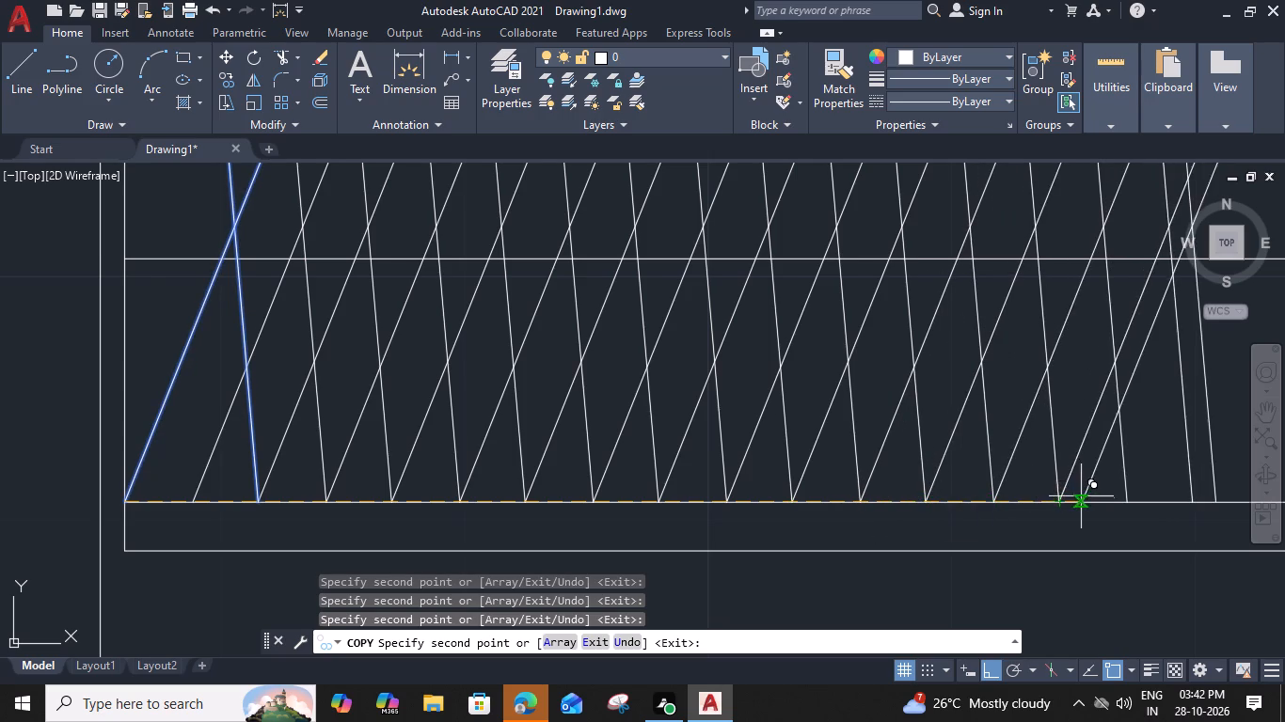
middle_click_drag(1063, 497, 793, 507)
left_click(855, 507)
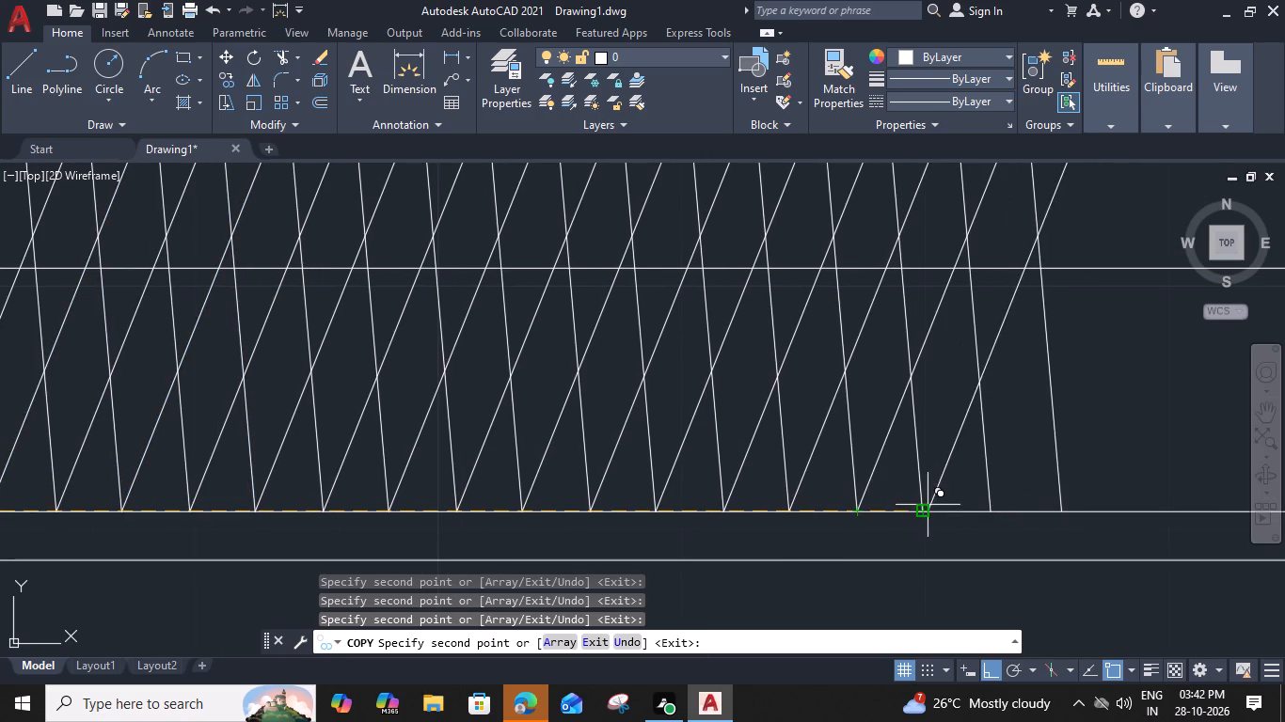
left_click(924, 511)
left_click(985, 513)
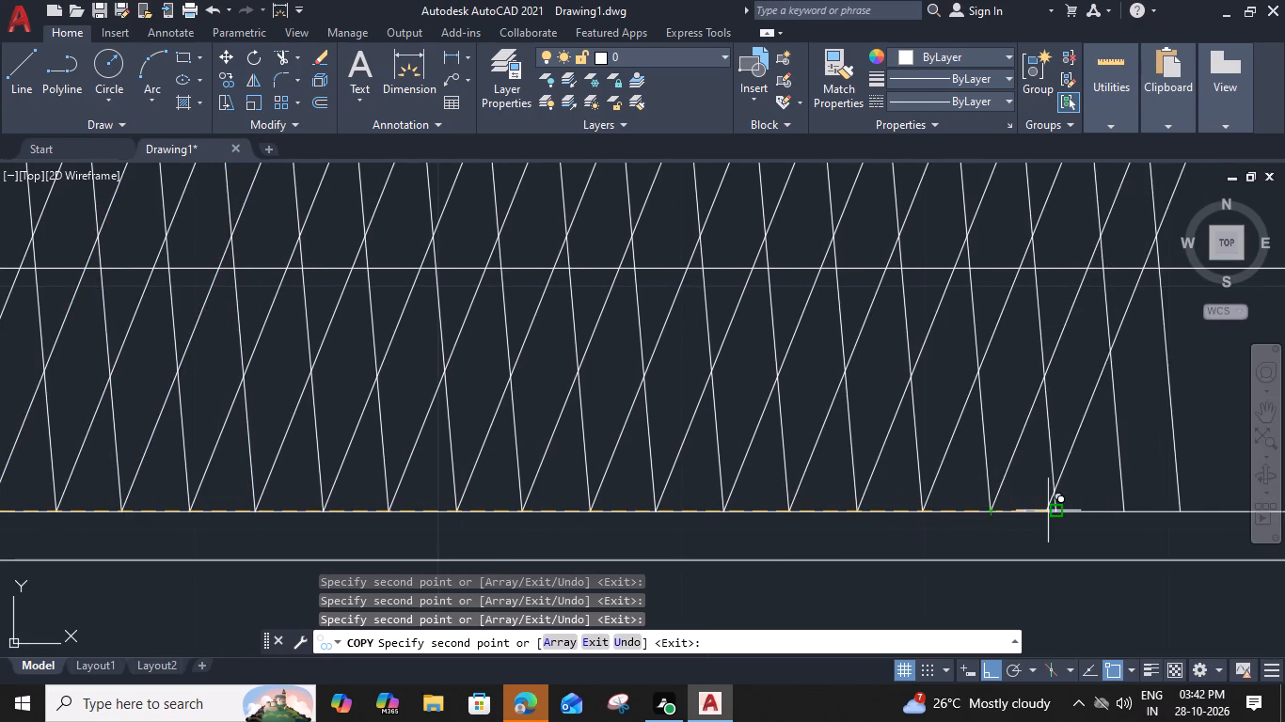
left_click(1054, 510)
middle_click_drag(1060, 512, 680, 527)
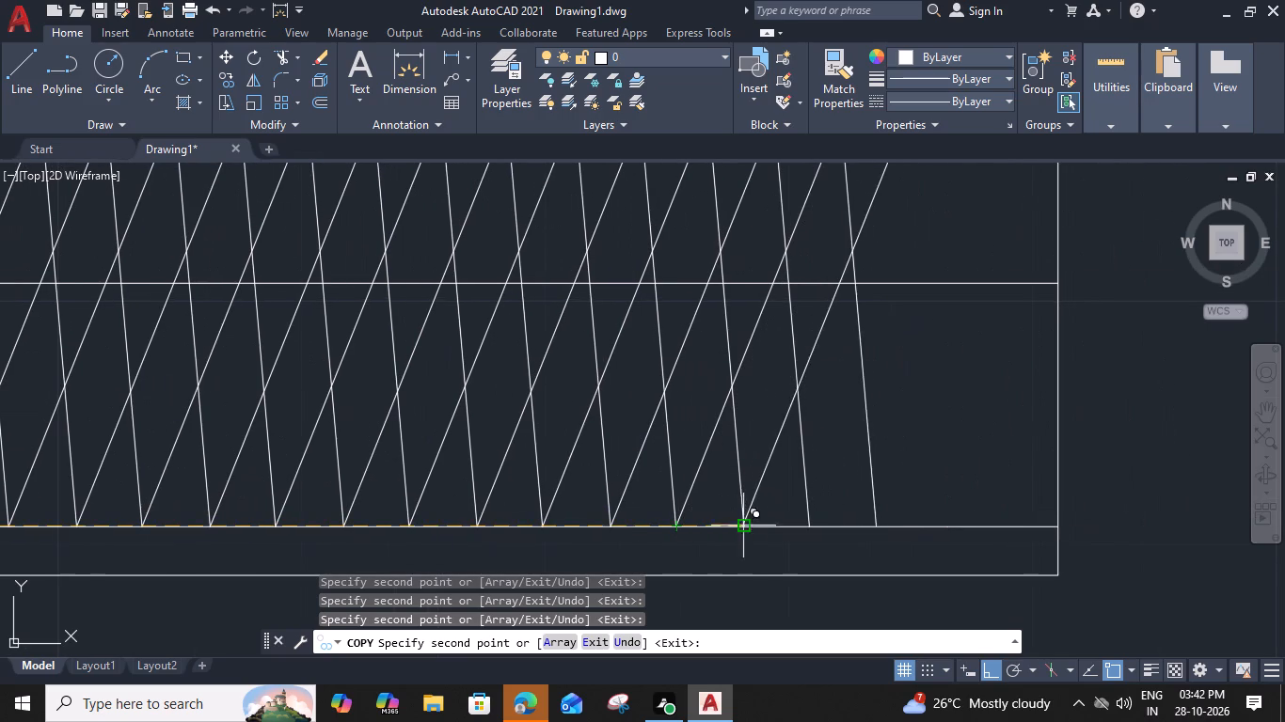
left_click(747, 527)
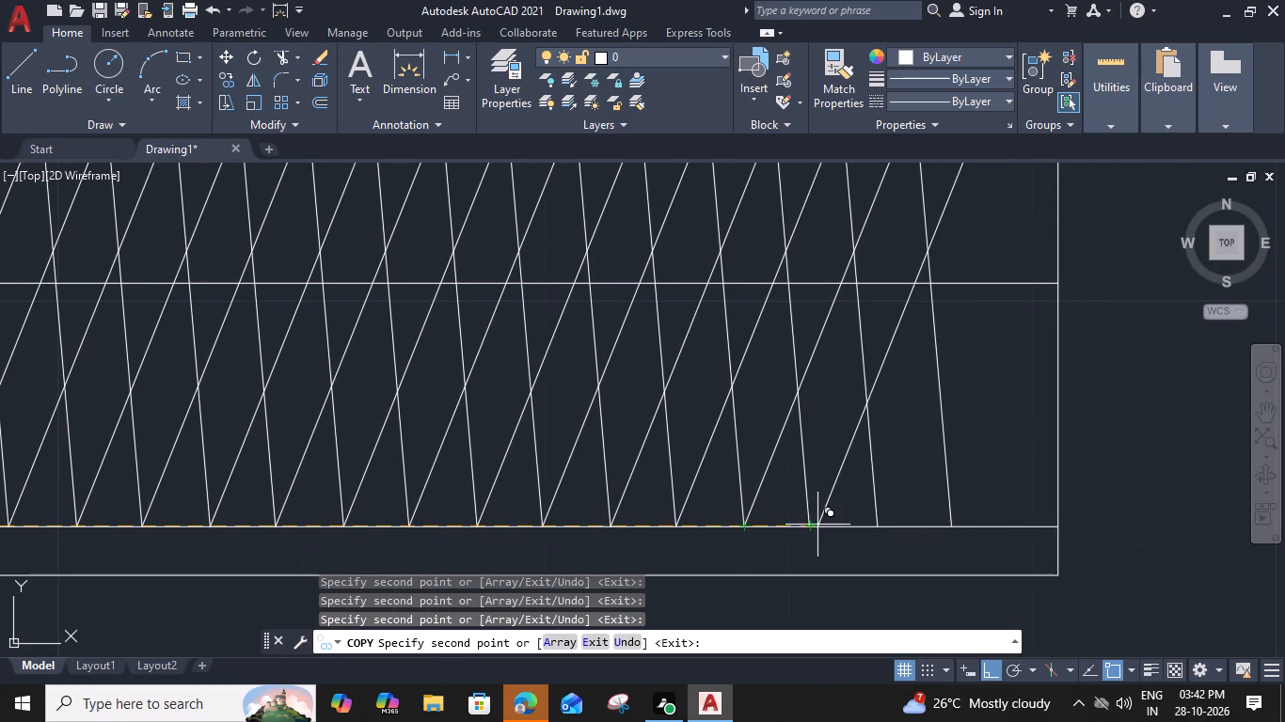
left_click(805, 527)
left_click(880, 528)
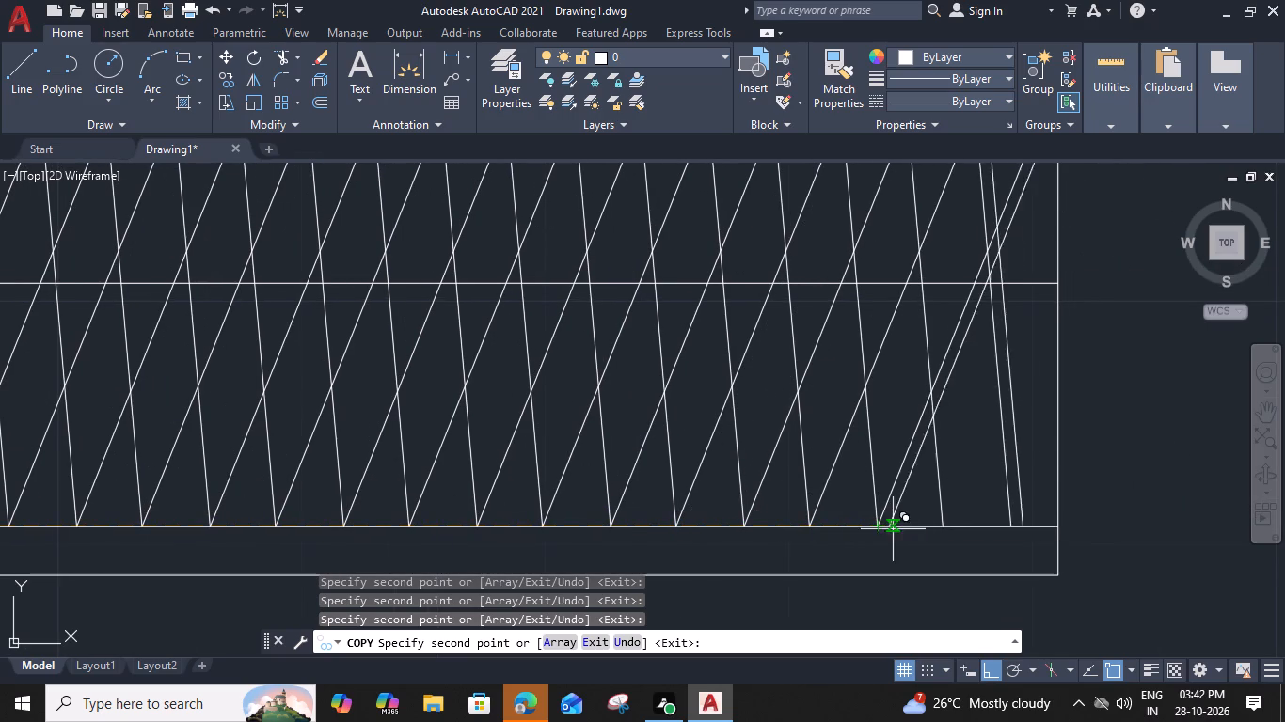
left_click(943, 526)
left_click(1013, 526)
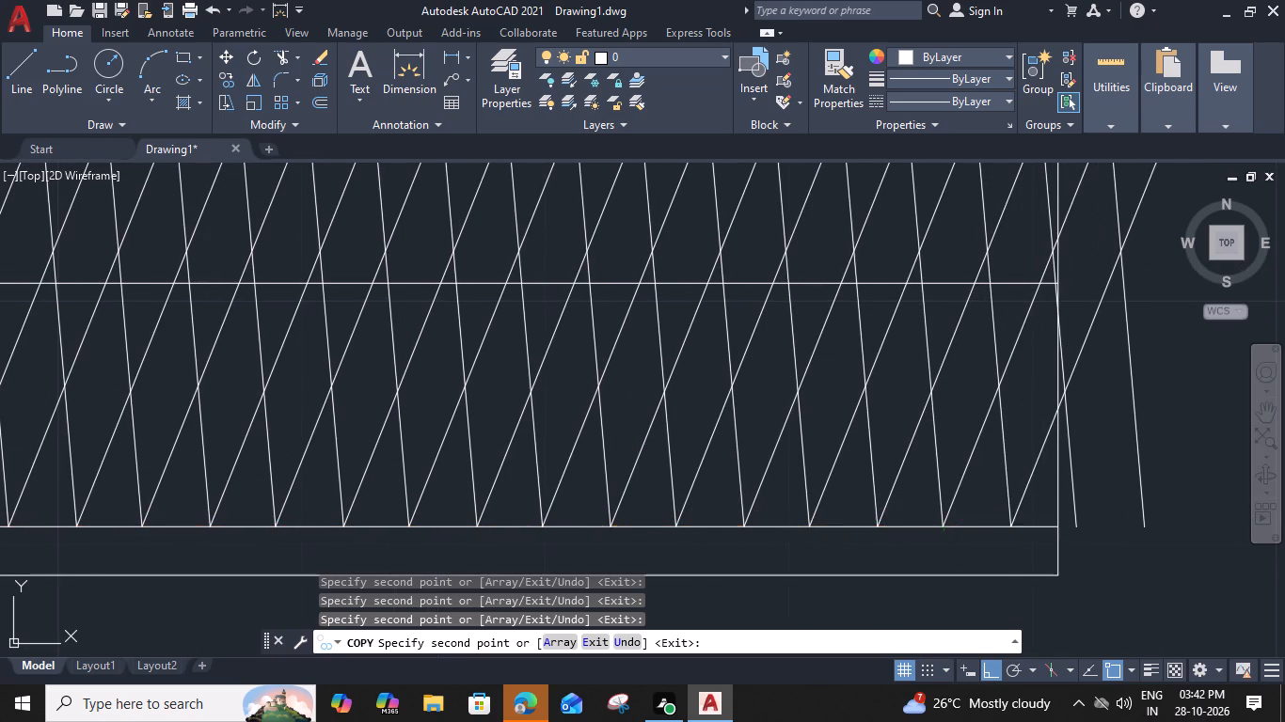
key("Escape")
Copy the westernmost hanger pair one spacing westward to fill the gap at the wardrobe's west end.
scroll(1014, 526, "down", 2)
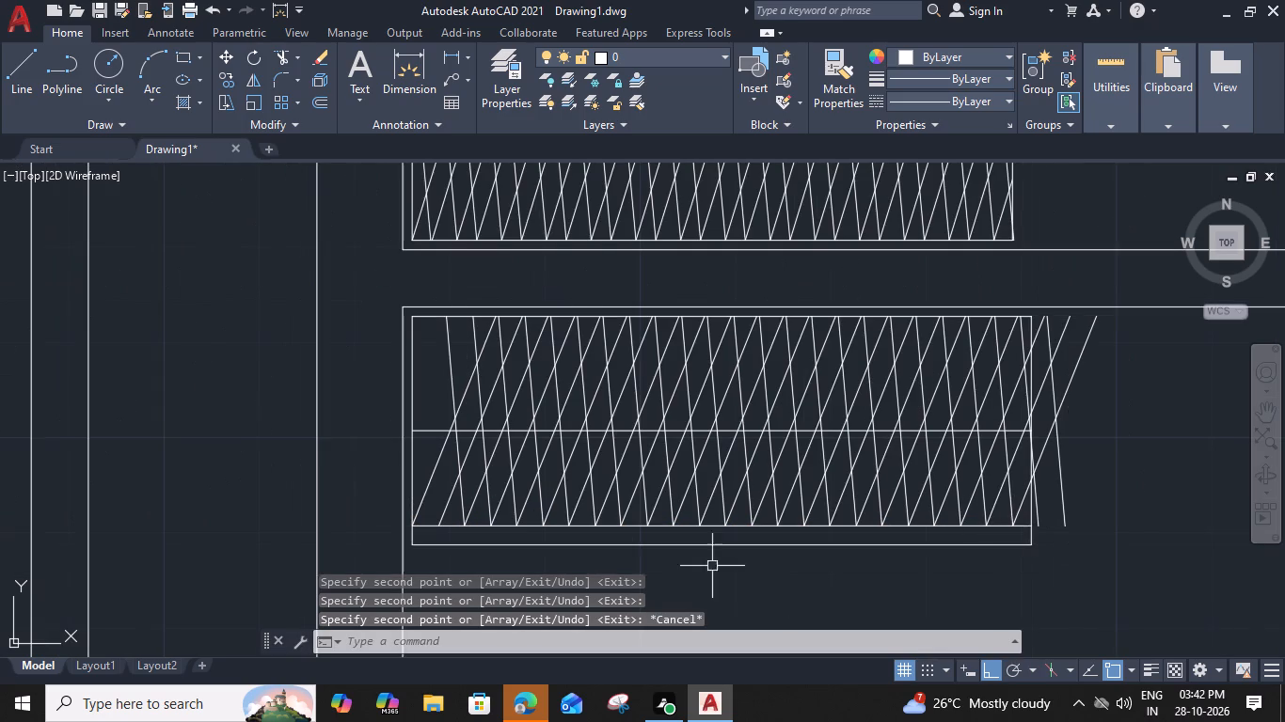
middle_click_drag(628, 571, 695, 584)
scroll(502, 544, "up", 2)
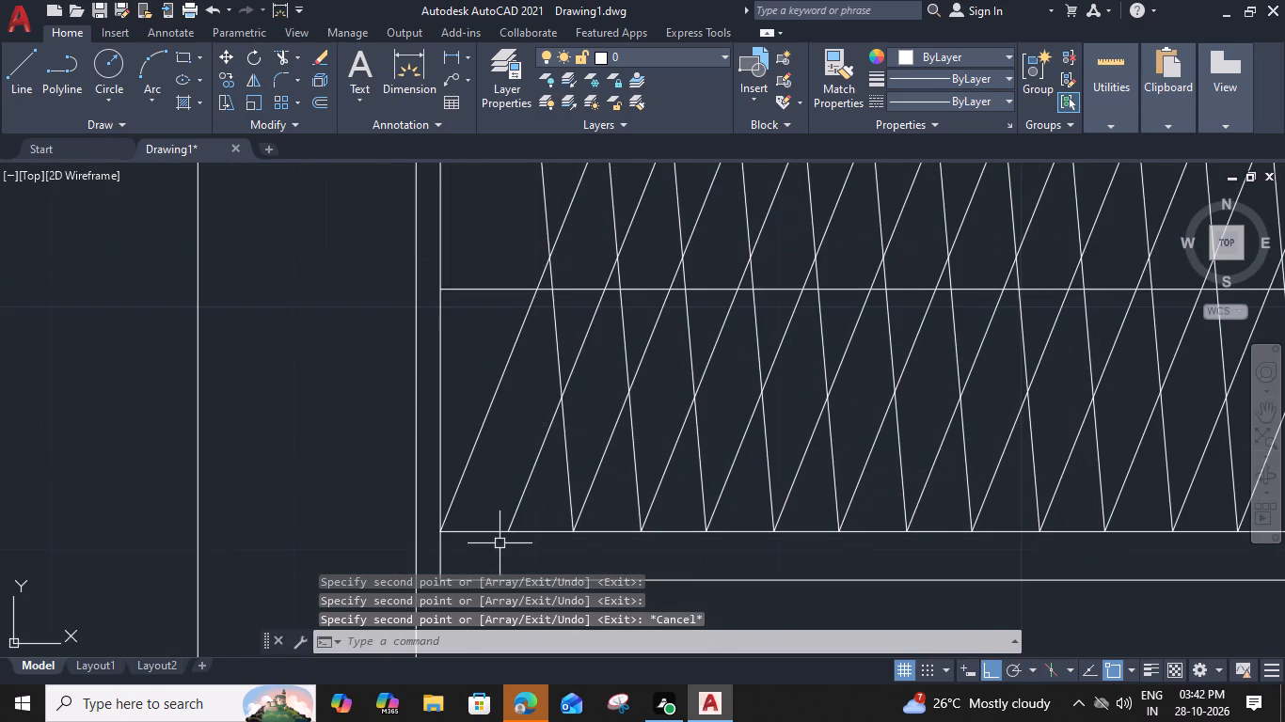
left_click_drag(570, 252, 531, 263)
left_click(486, 275)
type("CO")
key("space")
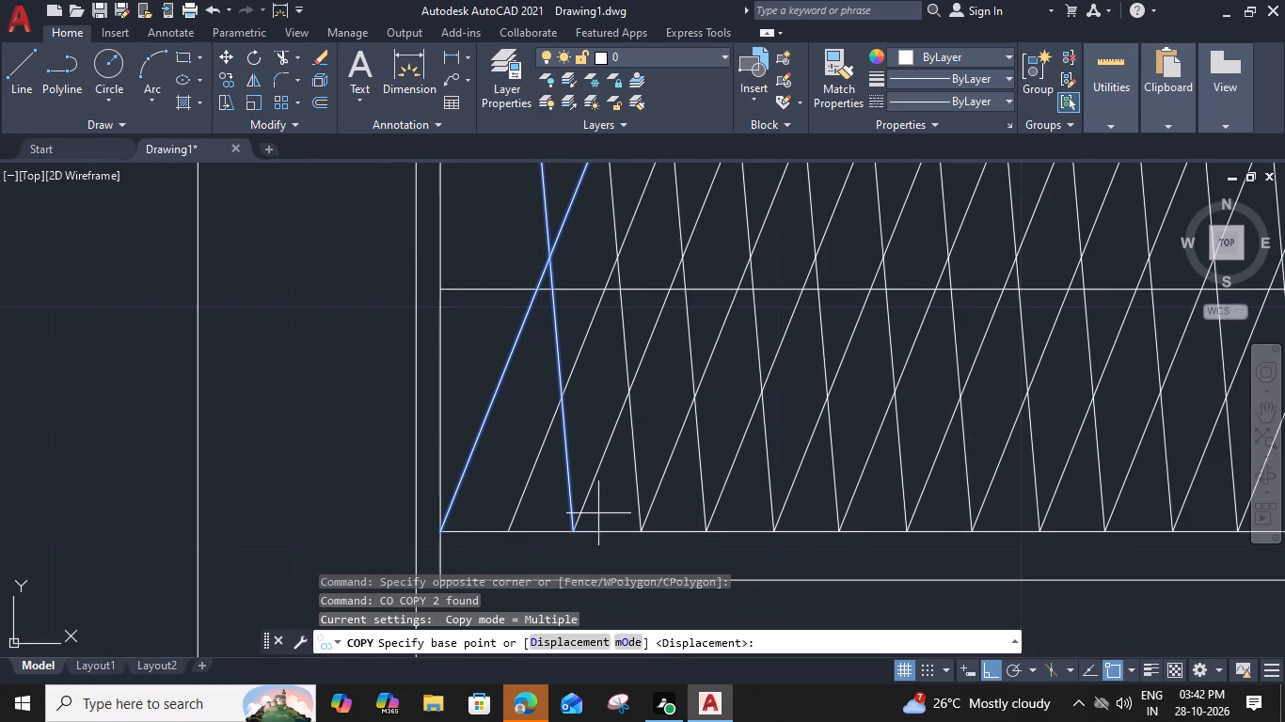
left_click(572, 535)
left_click(507, 536)
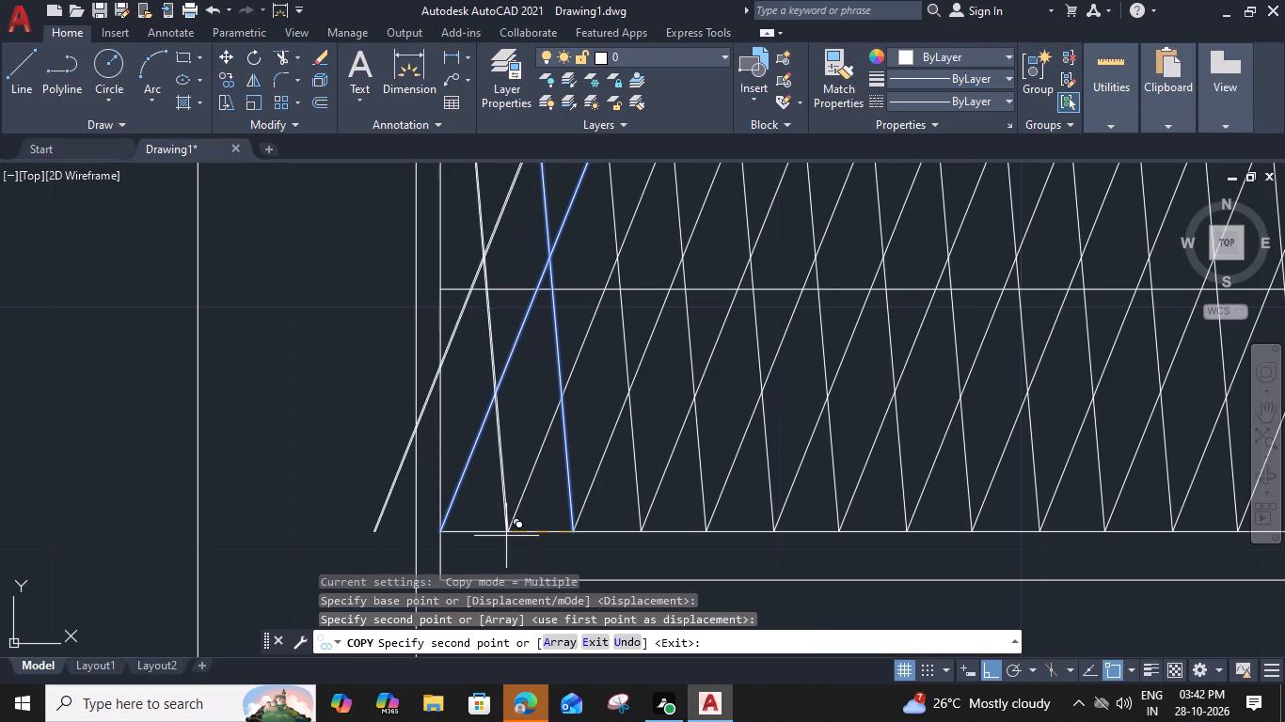
key("Escape")
Trim the slanted hanger line that projects beyond the wardrobe's west side.
key("t")
type("R")
key("space")
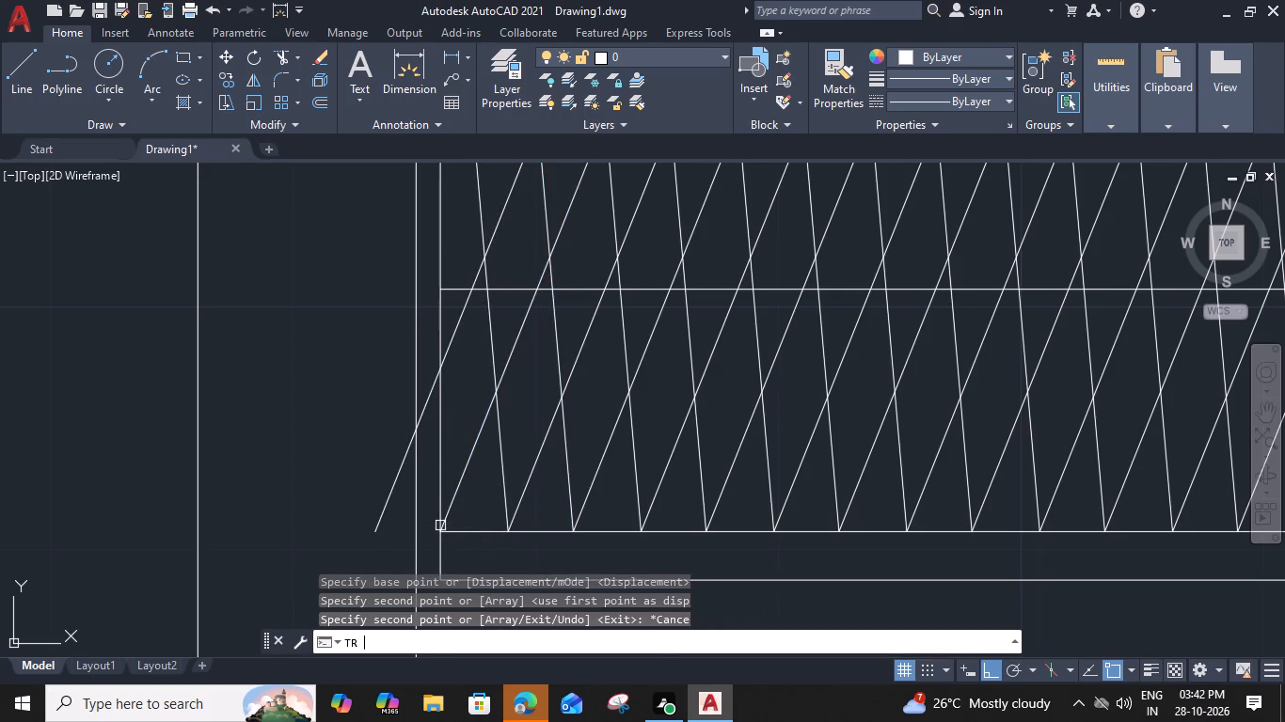
left_click(430, 399)
left_click(389, 485)
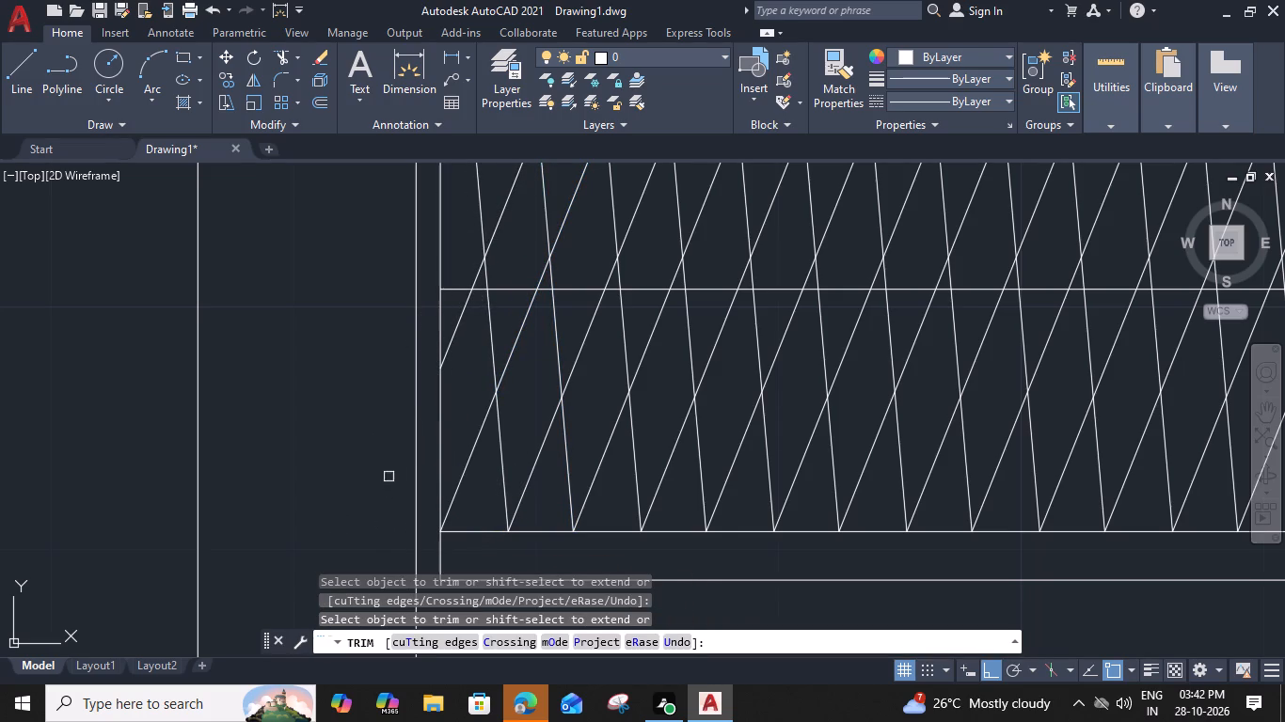
Trim the slanted hanger lines that project beyond the Bedroom-2 wardrobe's east side back to the wardrobe edge.
middle_click_drag(430, 290, 412, 508)
scroll(414, 481, "down", 1)
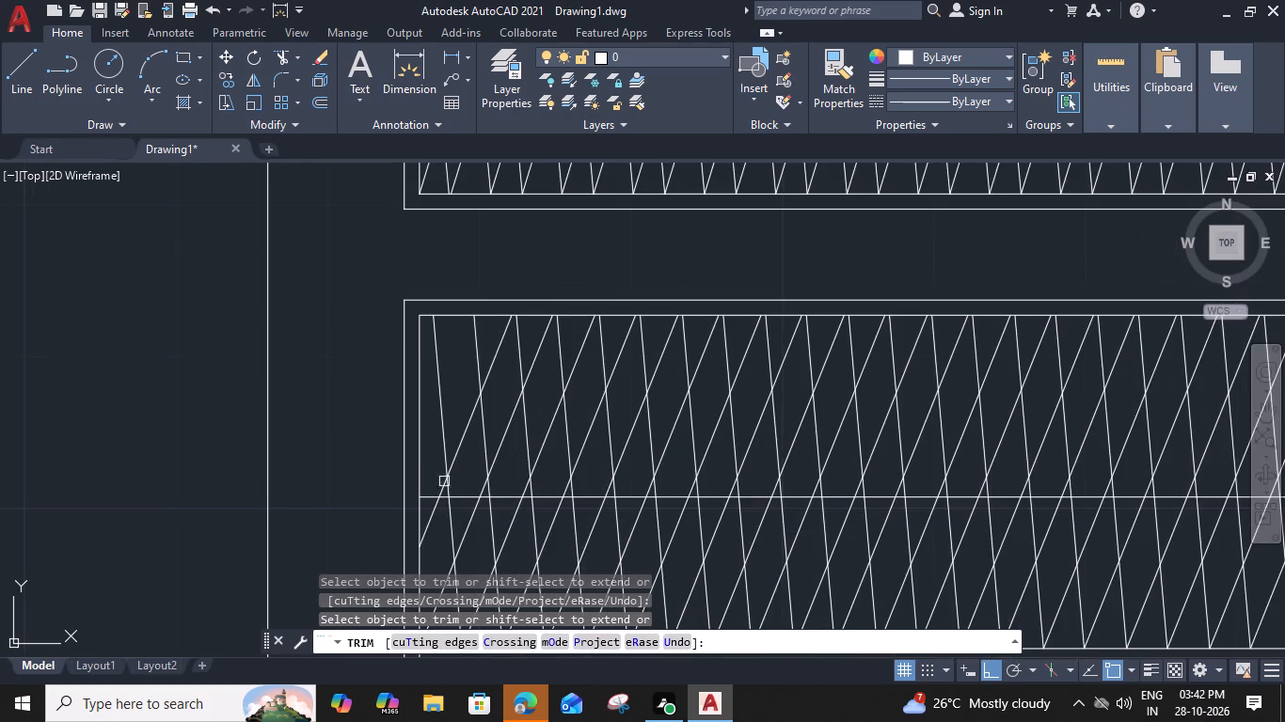
middle_click_drag(832, 437, 201, 364)
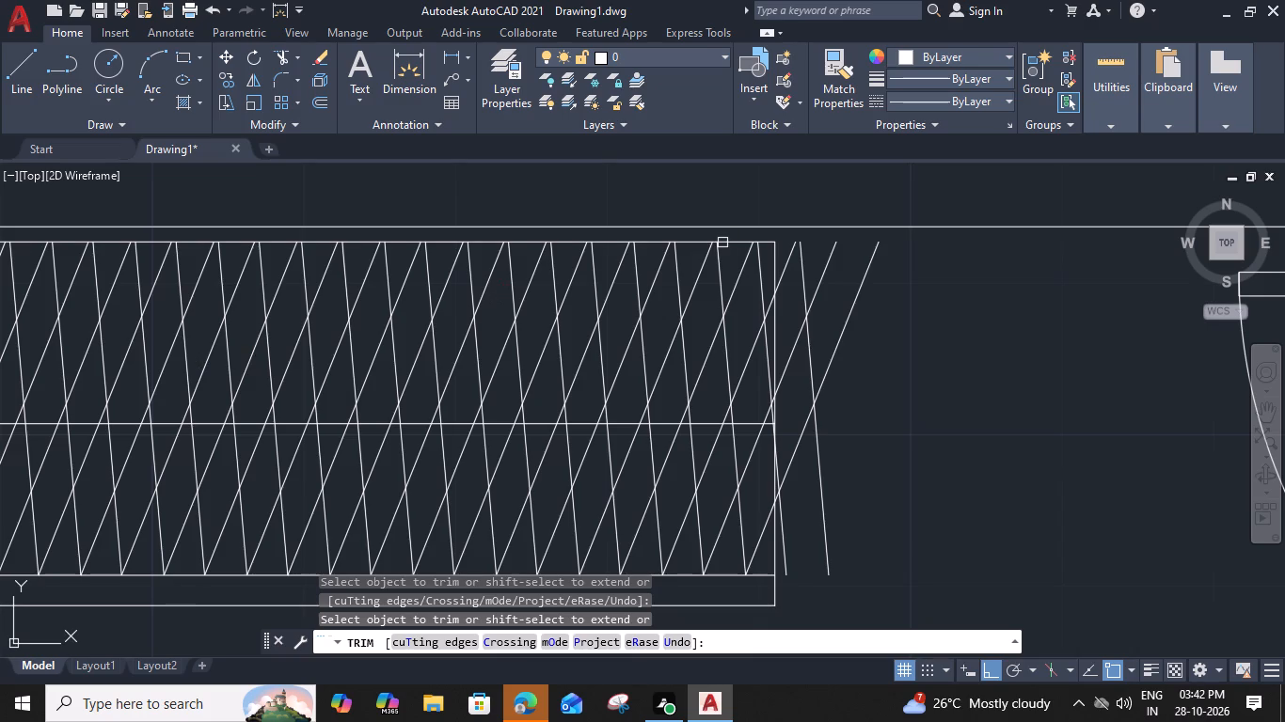
left_click(783, 252)
left_click(894, 331)
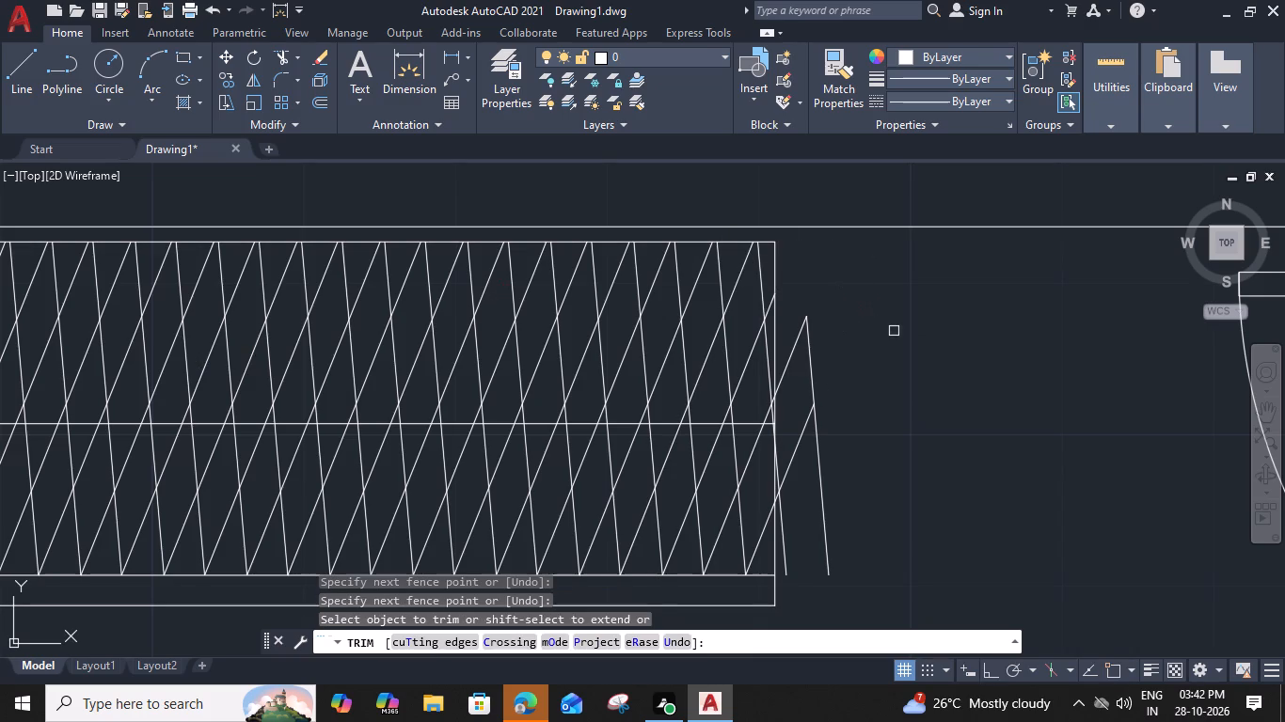
scroll(773, 459, "up", 2)
left_click(782, 493)
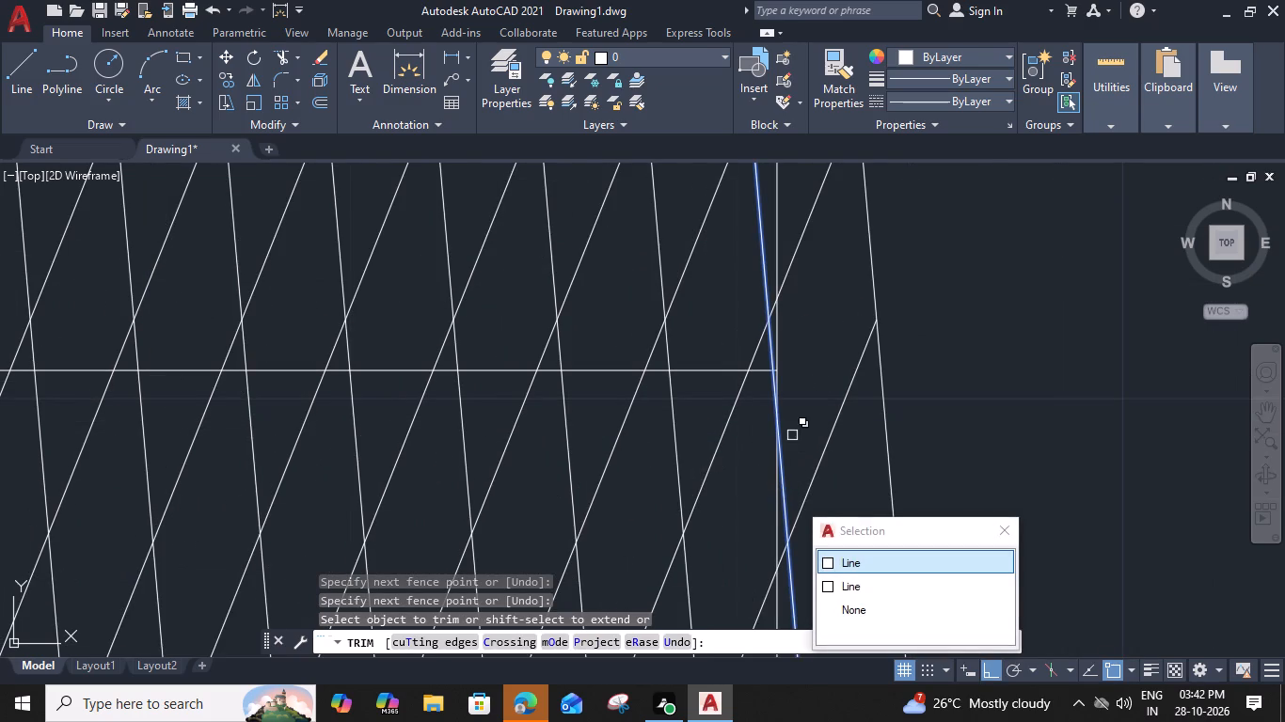
left_click(787, 502)
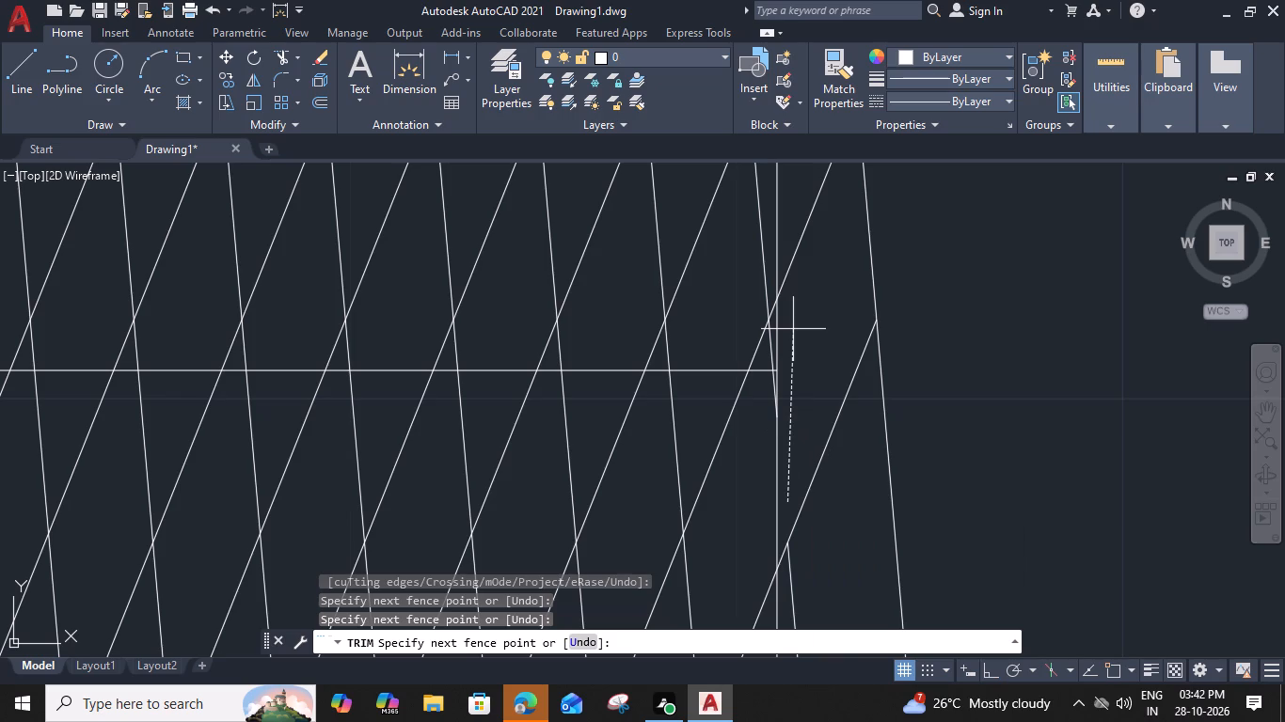
left_click(855, 488)
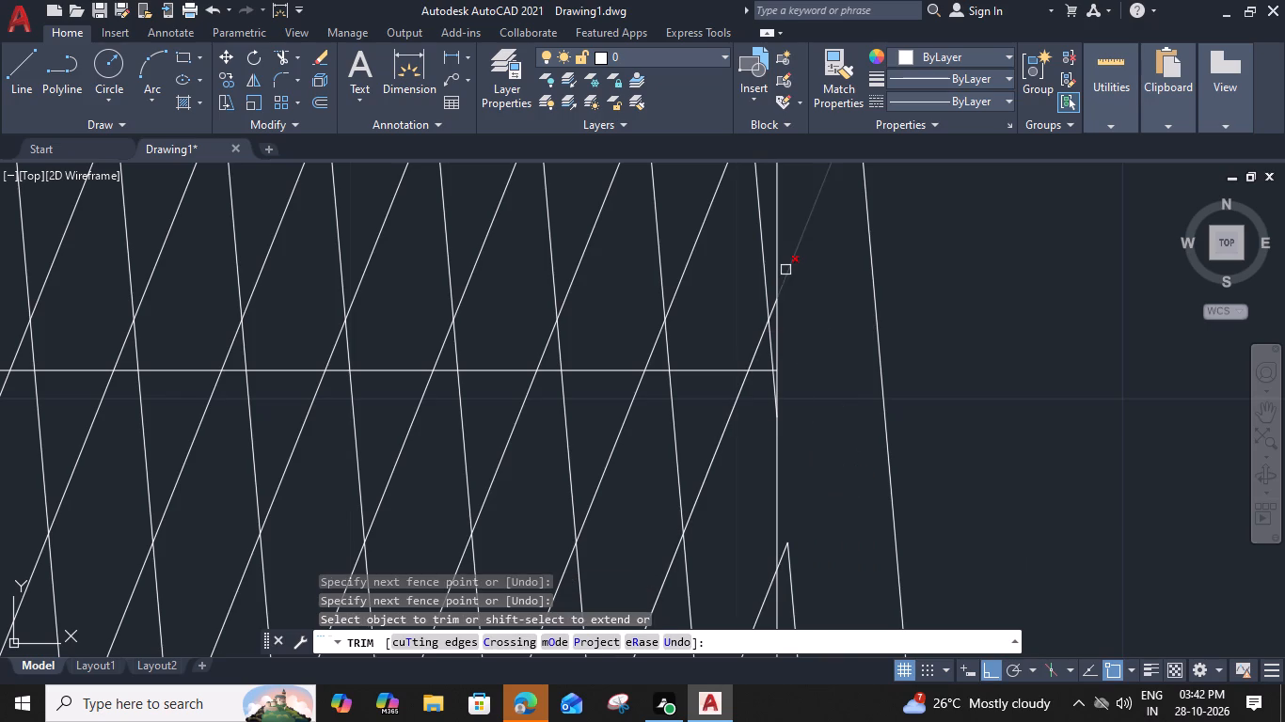
left_click(785, 270)
middle_click_drag(822, 457, 776, 287)
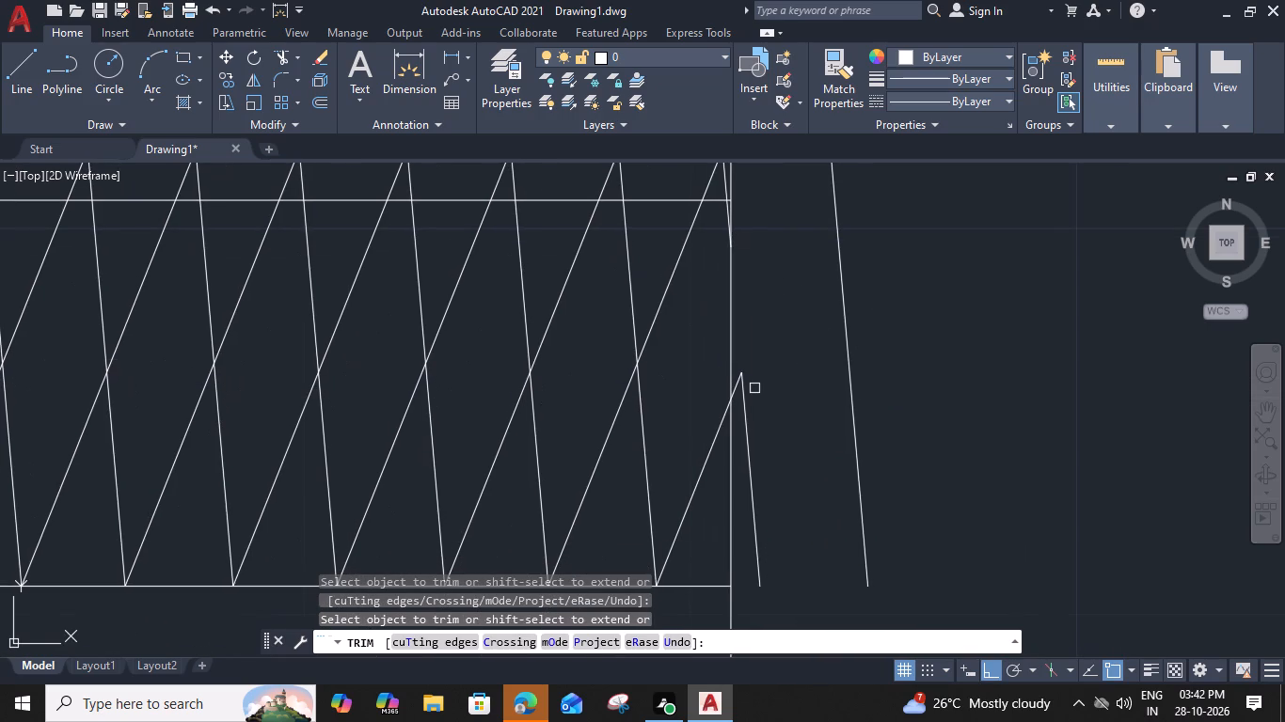
scroll(734, 380, "up", 2)
left_click(743, 387)
key("Escape")
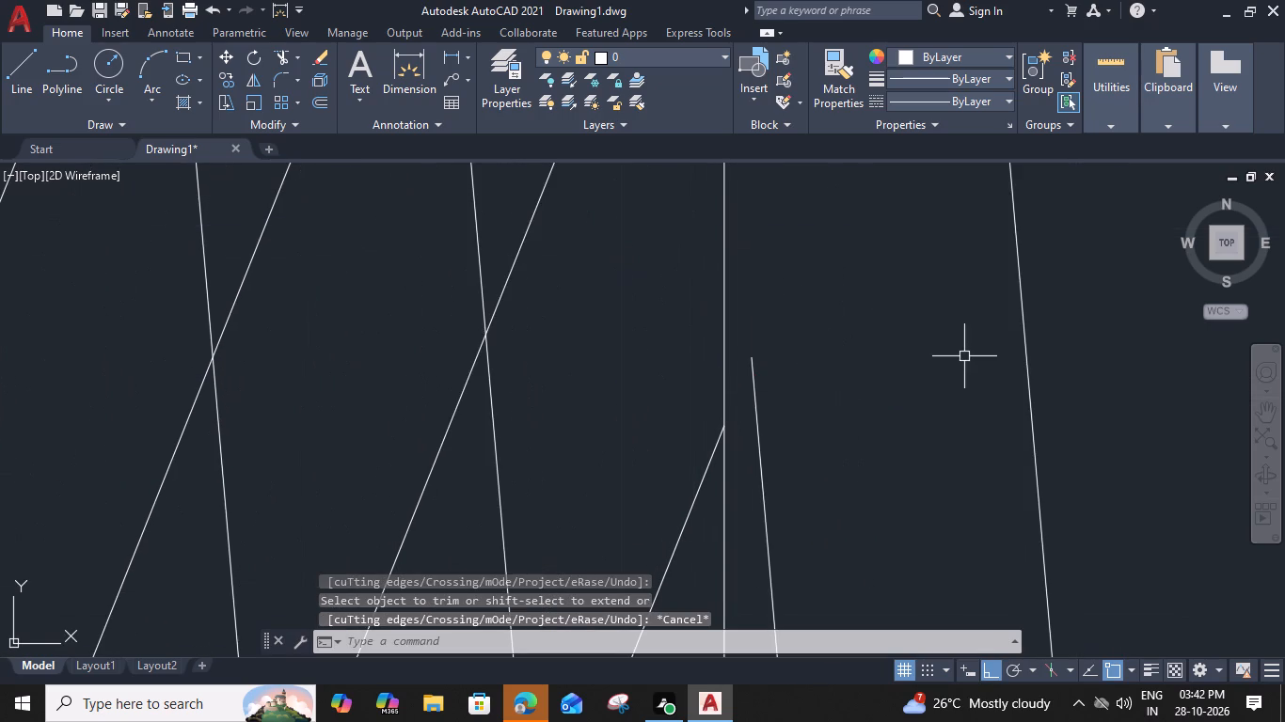
Erase the two detached hanger line remnants left outside the wardrobe's east edge.
left_click_drag(1023, 341, 1029, 350)
key("Delete")
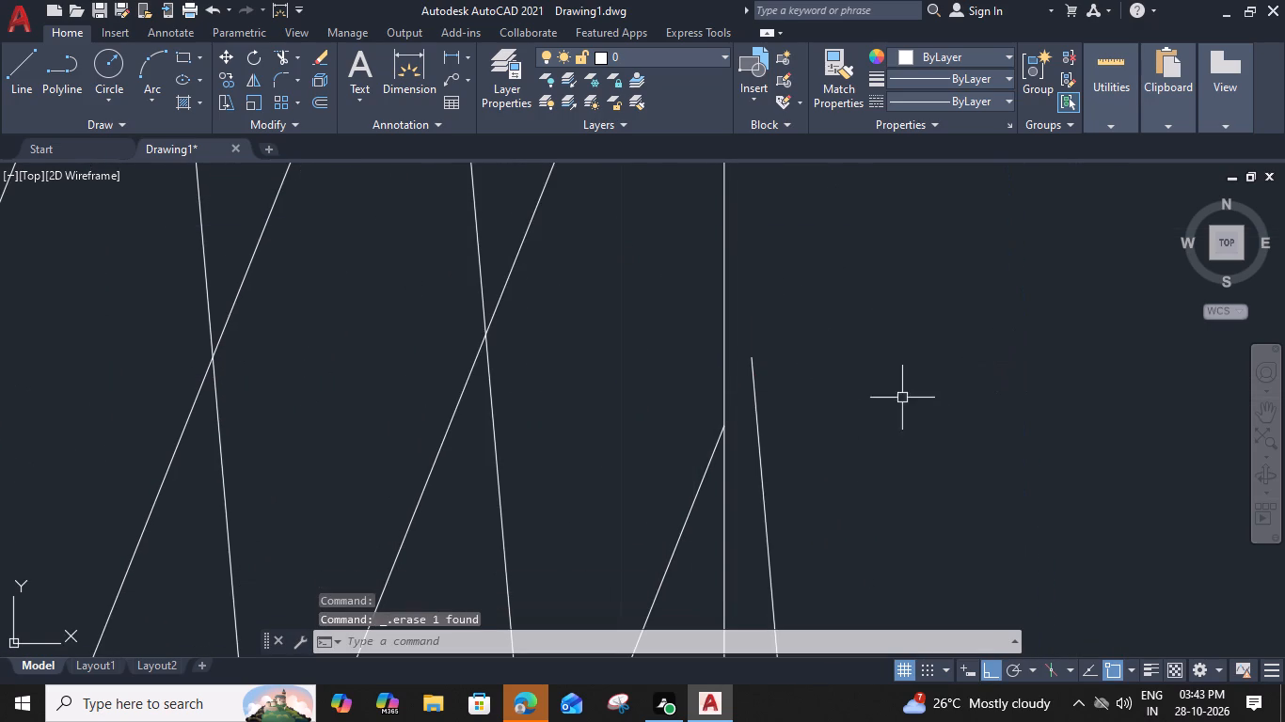
scroll(778, 406, "down", 4)
left_click(776, 411)
key("Delete")
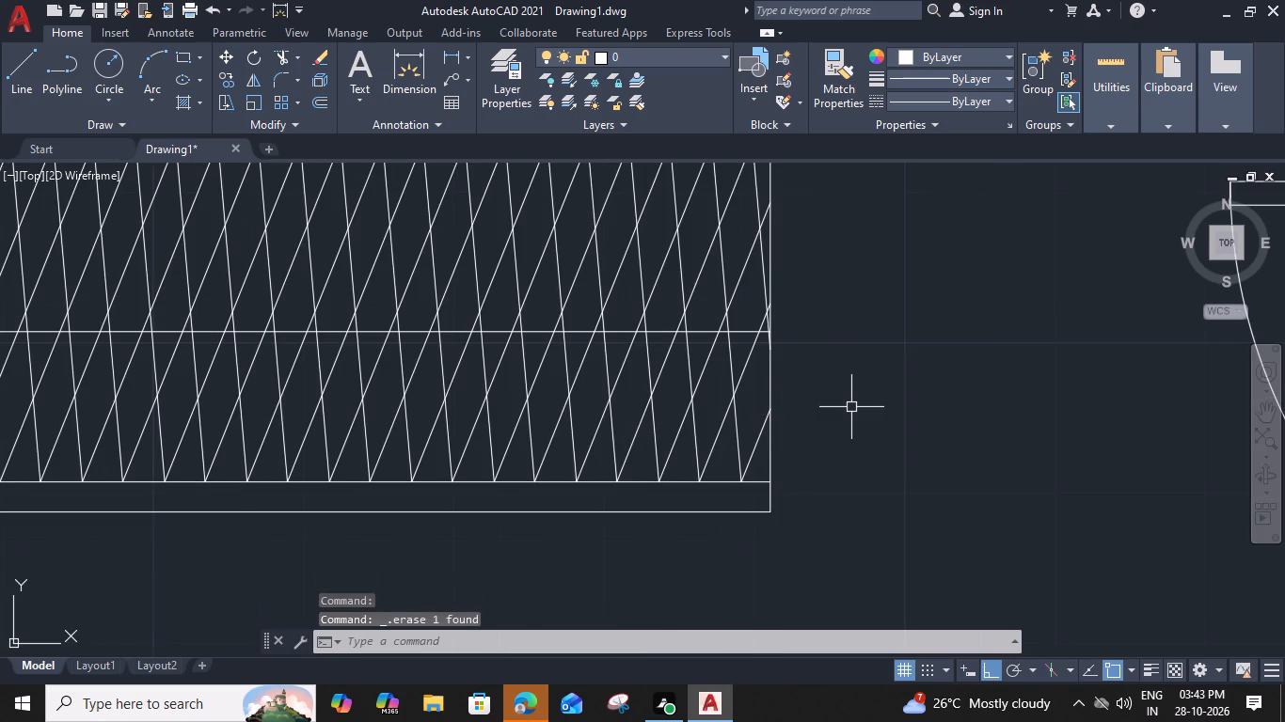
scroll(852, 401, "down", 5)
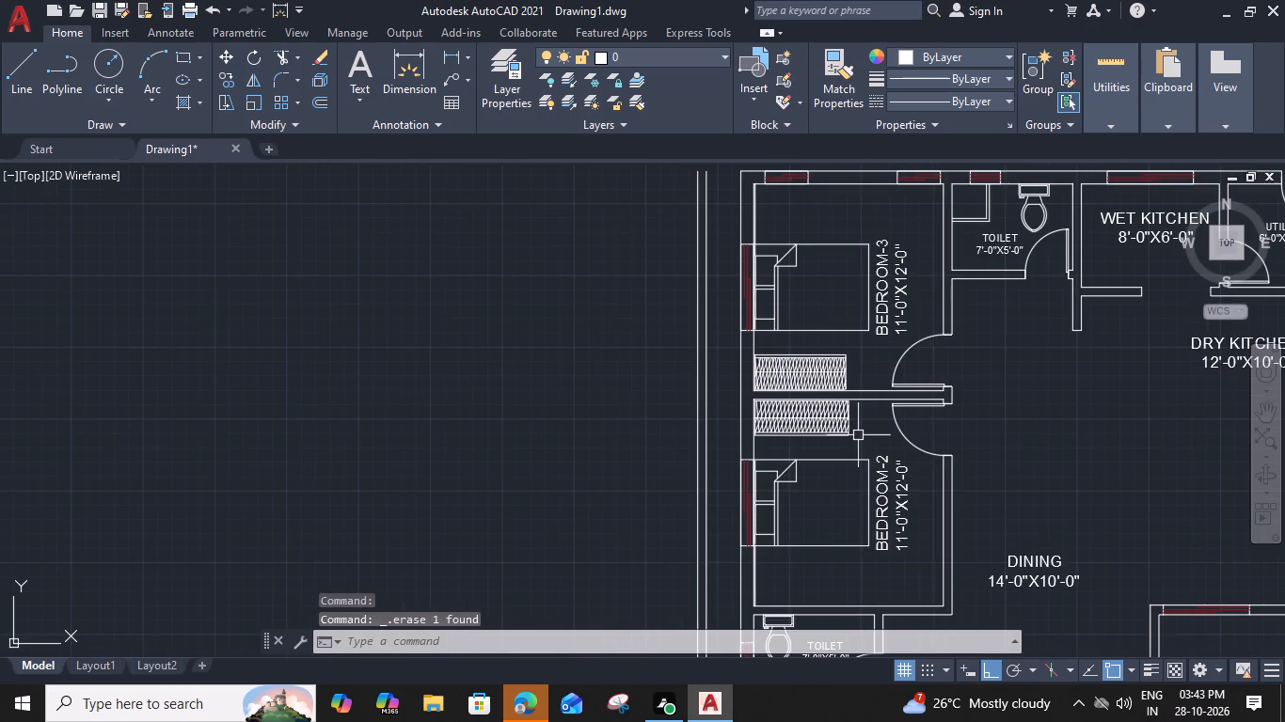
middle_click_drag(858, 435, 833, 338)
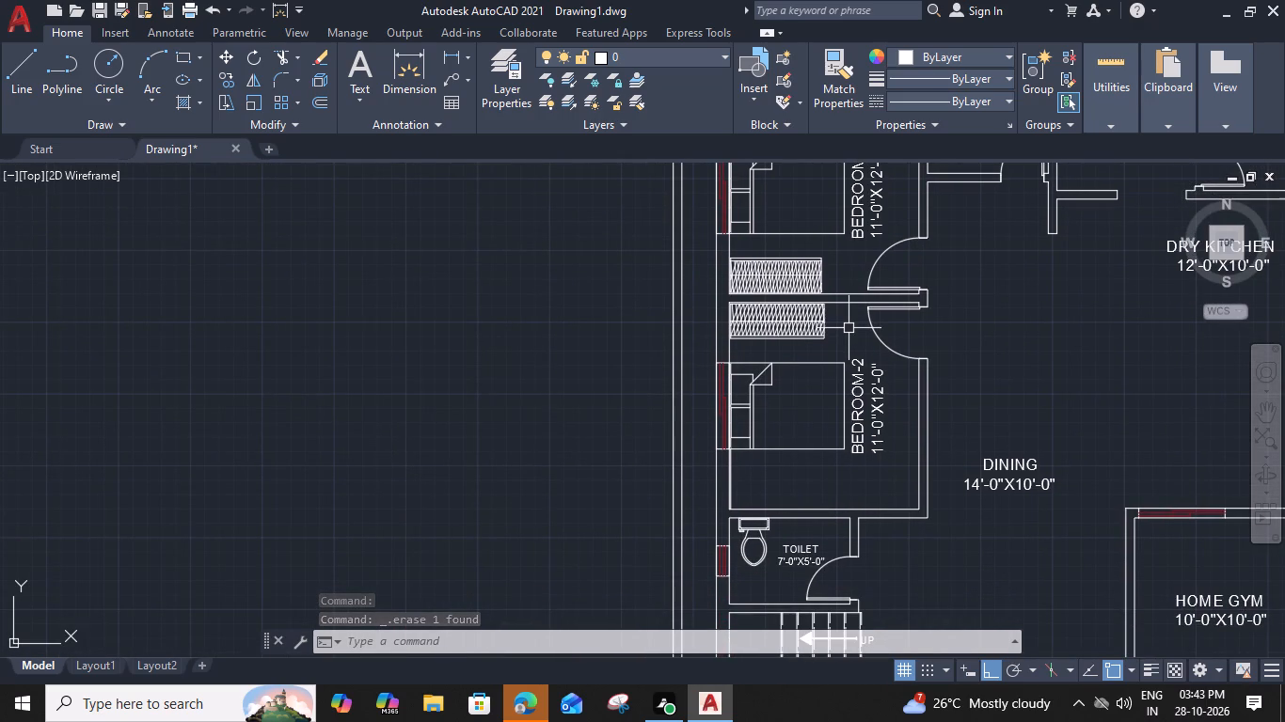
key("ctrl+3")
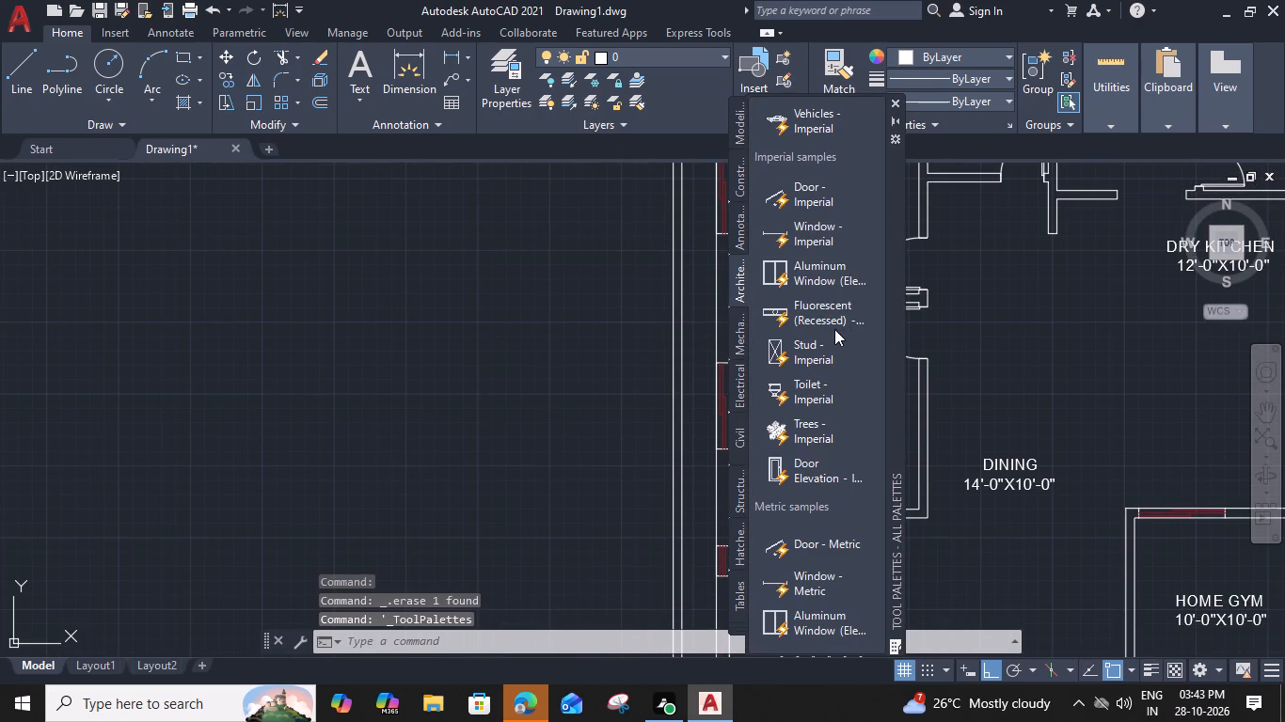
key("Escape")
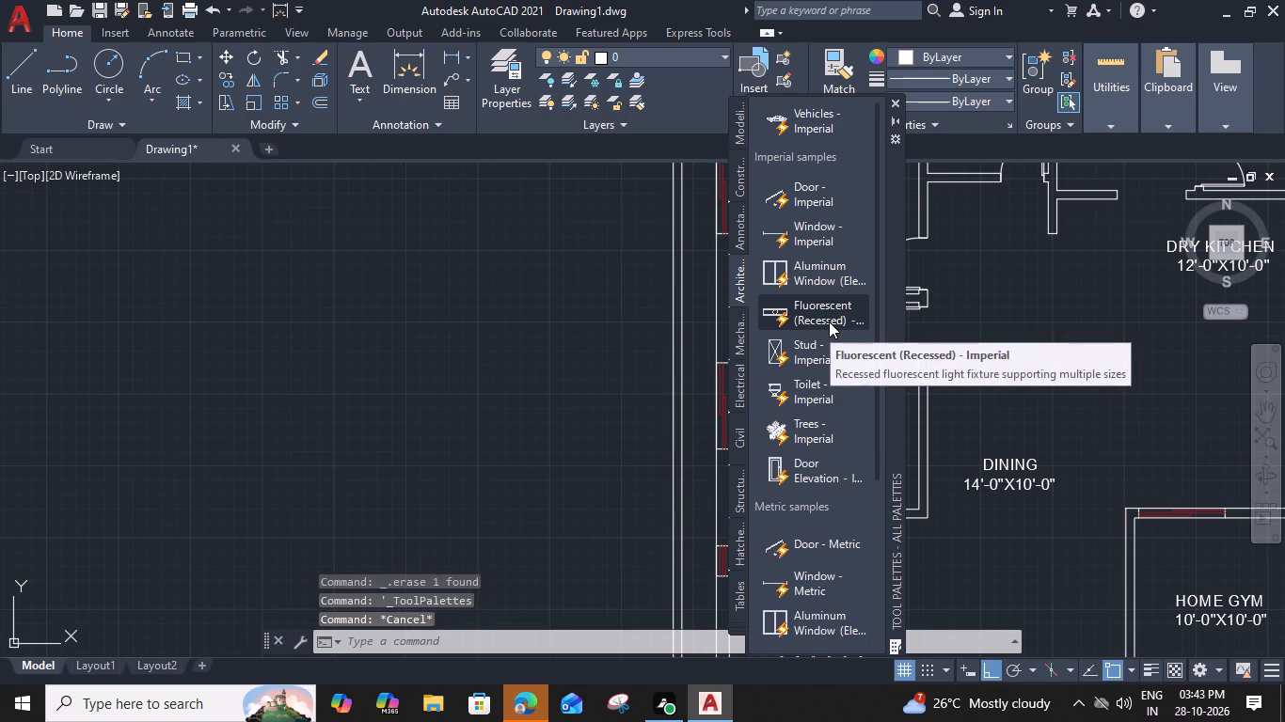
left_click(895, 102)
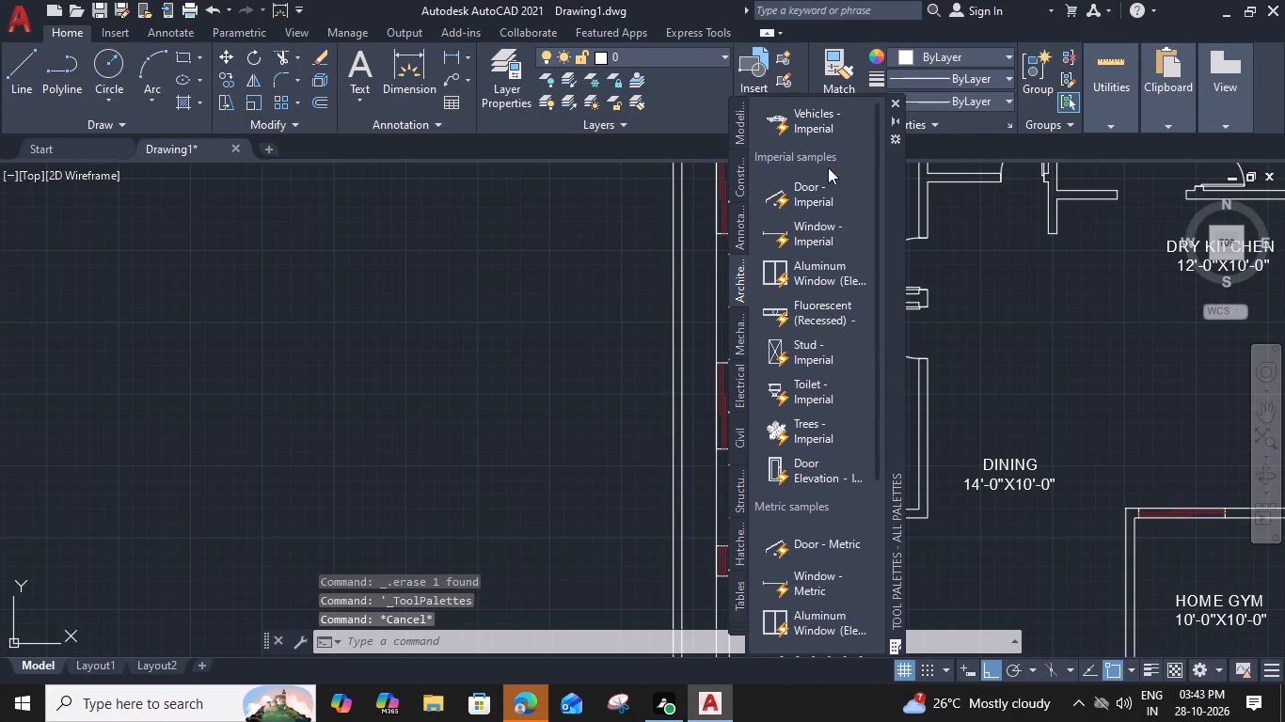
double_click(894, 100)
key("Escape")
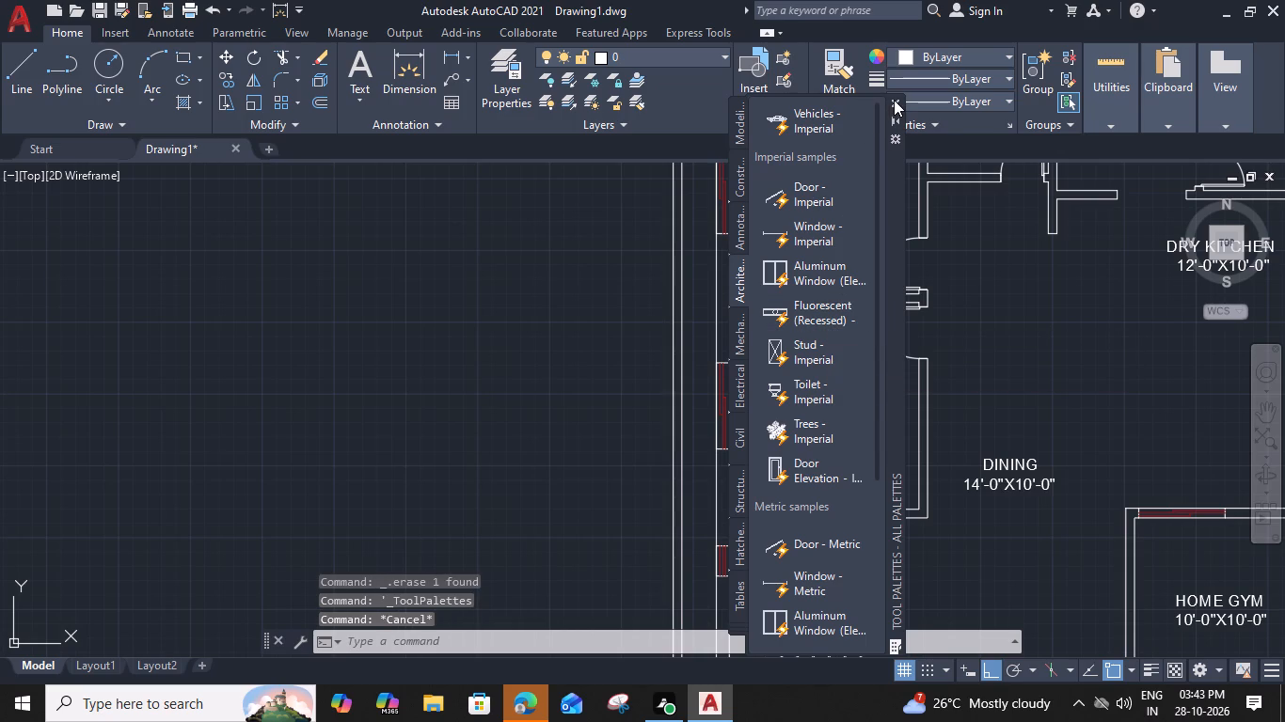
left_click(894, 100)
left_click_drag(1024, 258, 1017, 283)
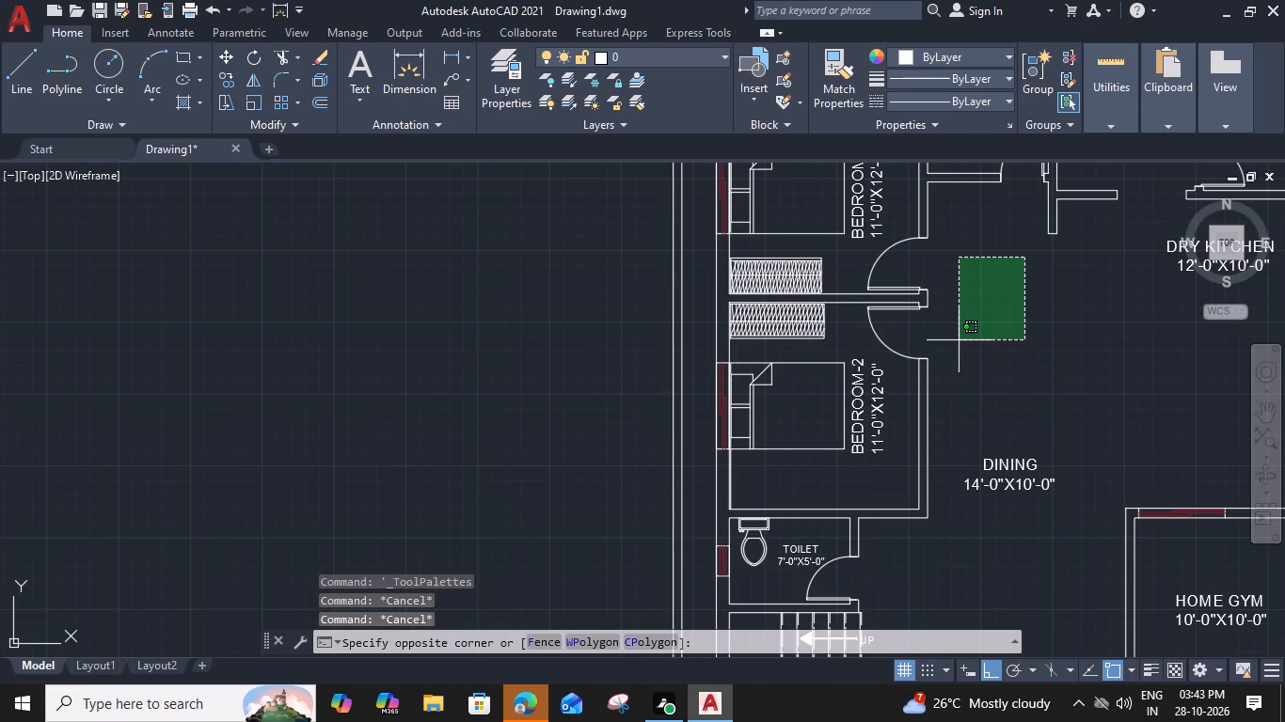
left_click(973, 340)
Insert the Entertainment Center block from the Home - Space Planner library into the empty area west of the house.
key("ctrl+2")
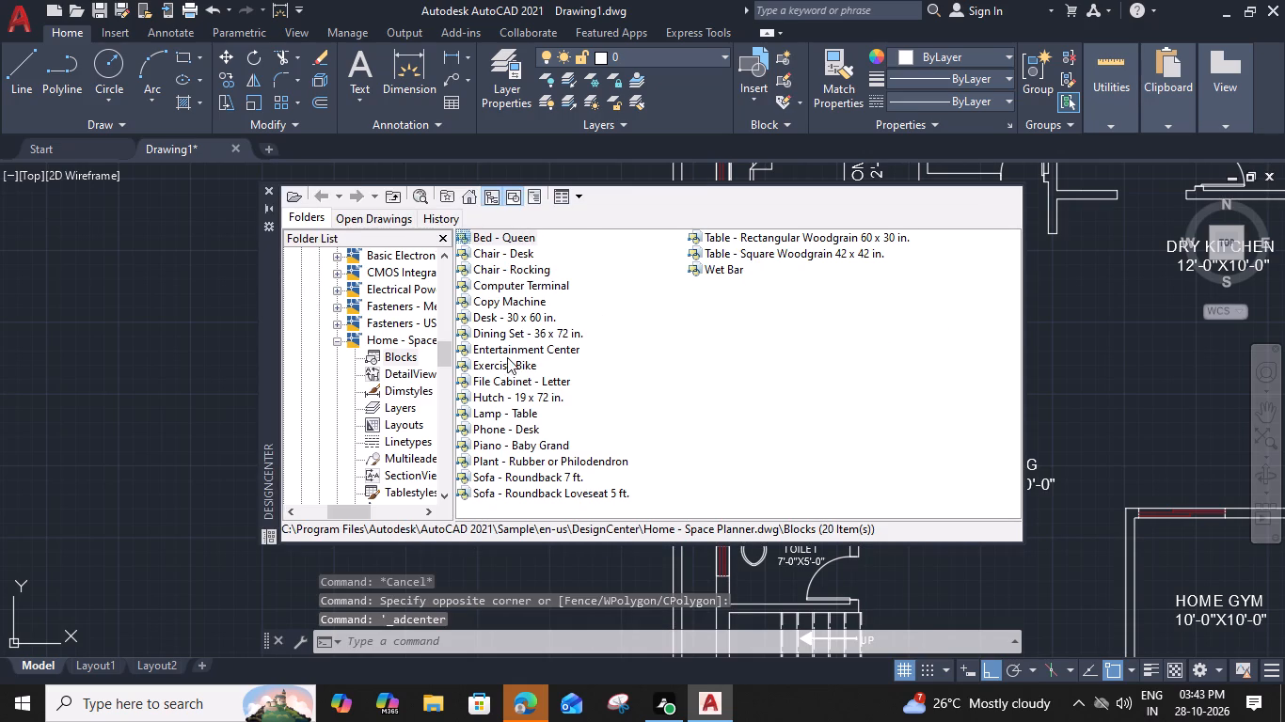
left_click_drag(502, 350, 559, 562)
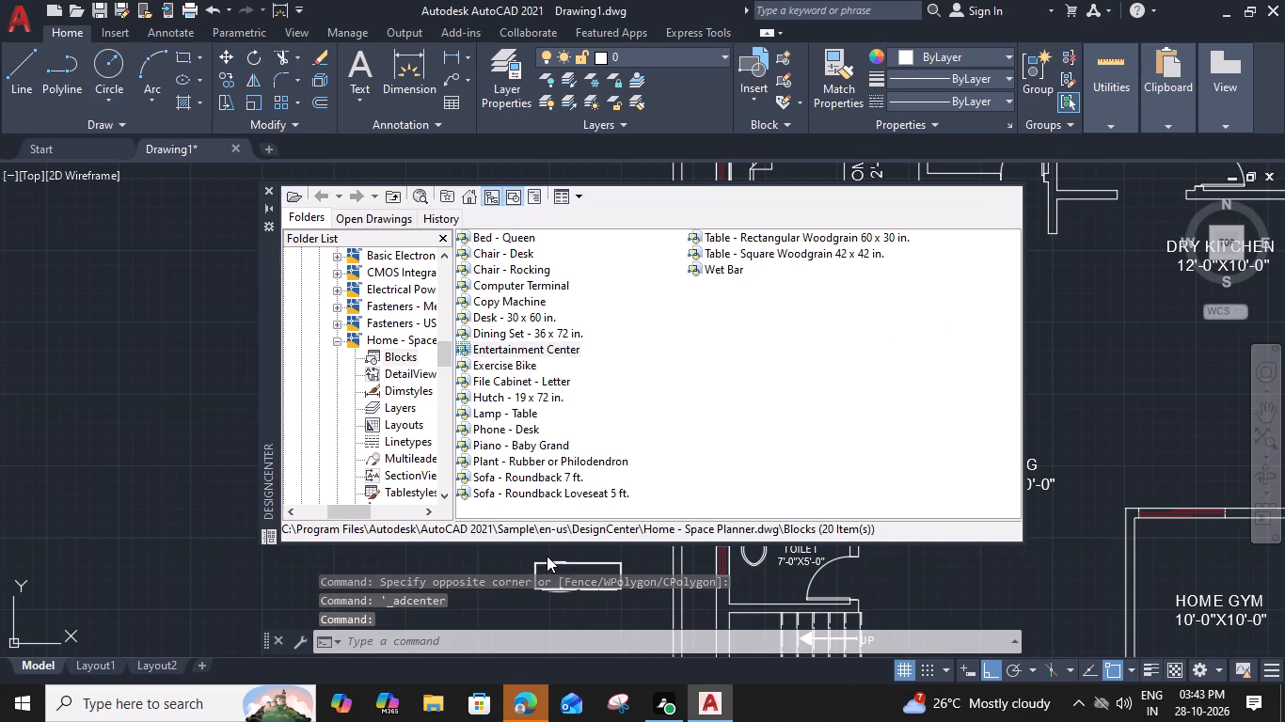
left_click(269, 190)
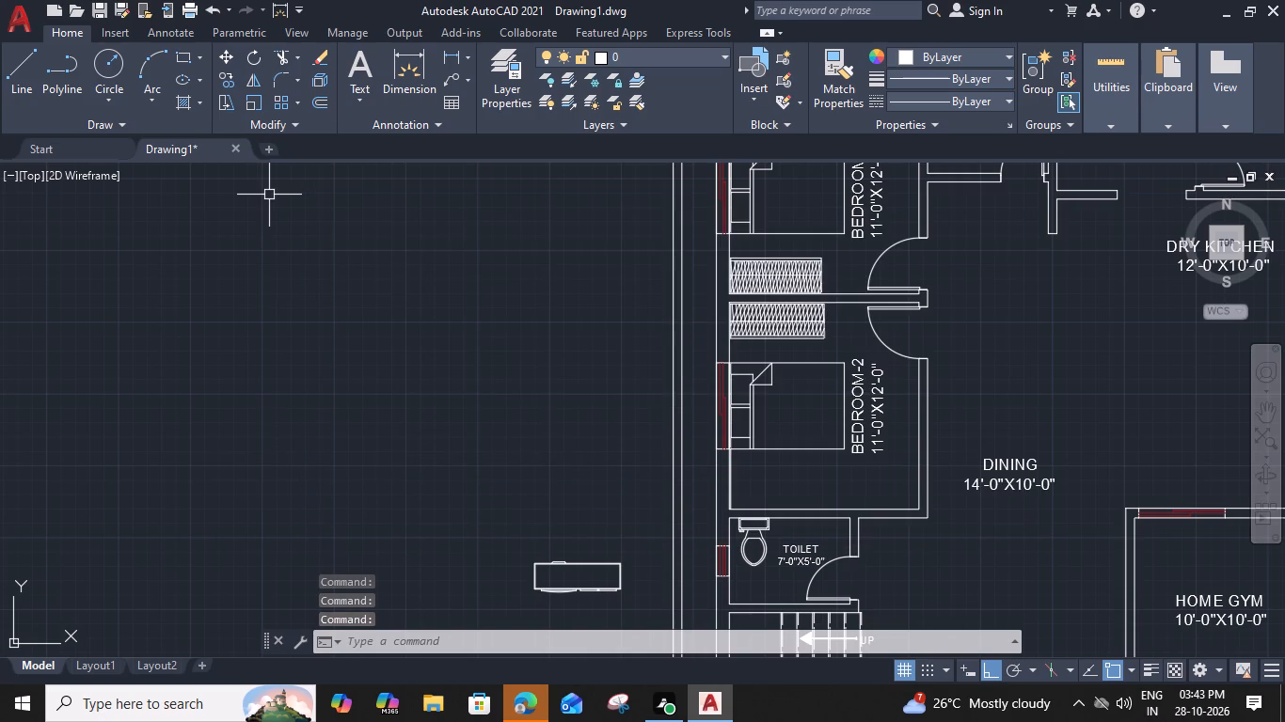
Rotate the entertainment center 90 degrees clockwise about its northeast corner so its front faces west.
middle_click_drag(547, 410, 527, 279)
left_click_drag(616, 411, 596, 455)
left_click(505, 510)
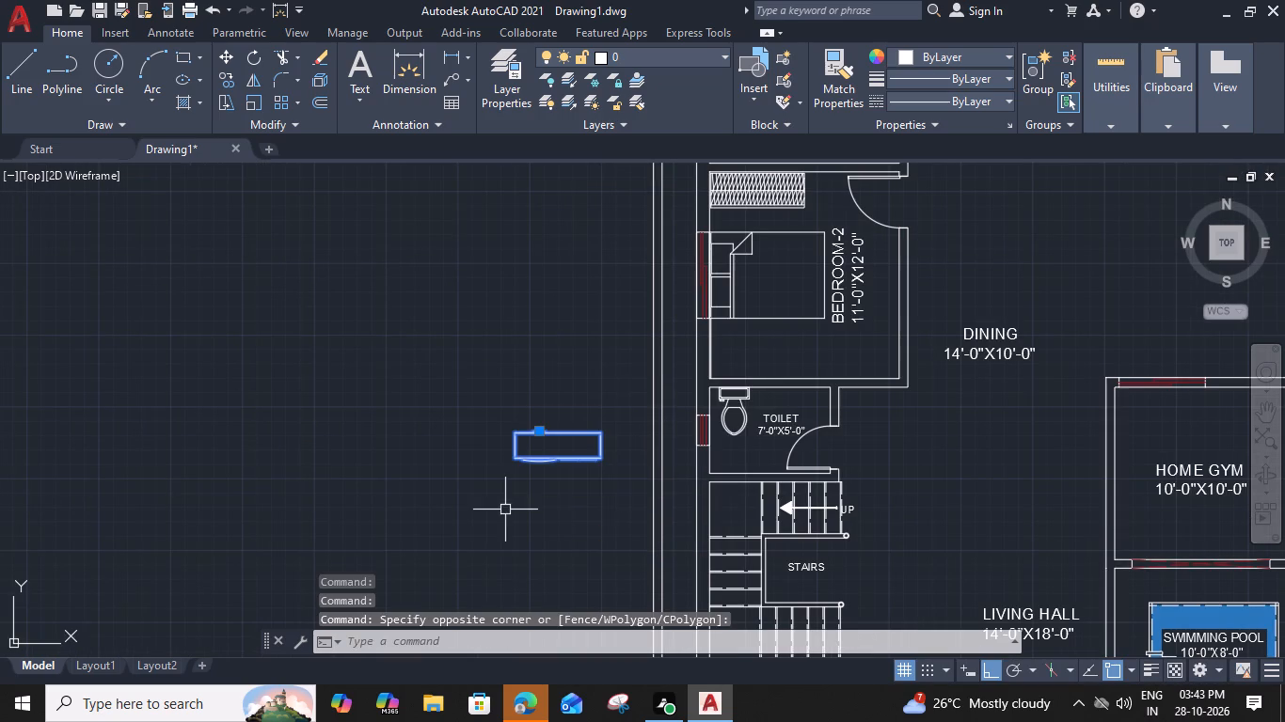
key("r")
type("O")
key("space")
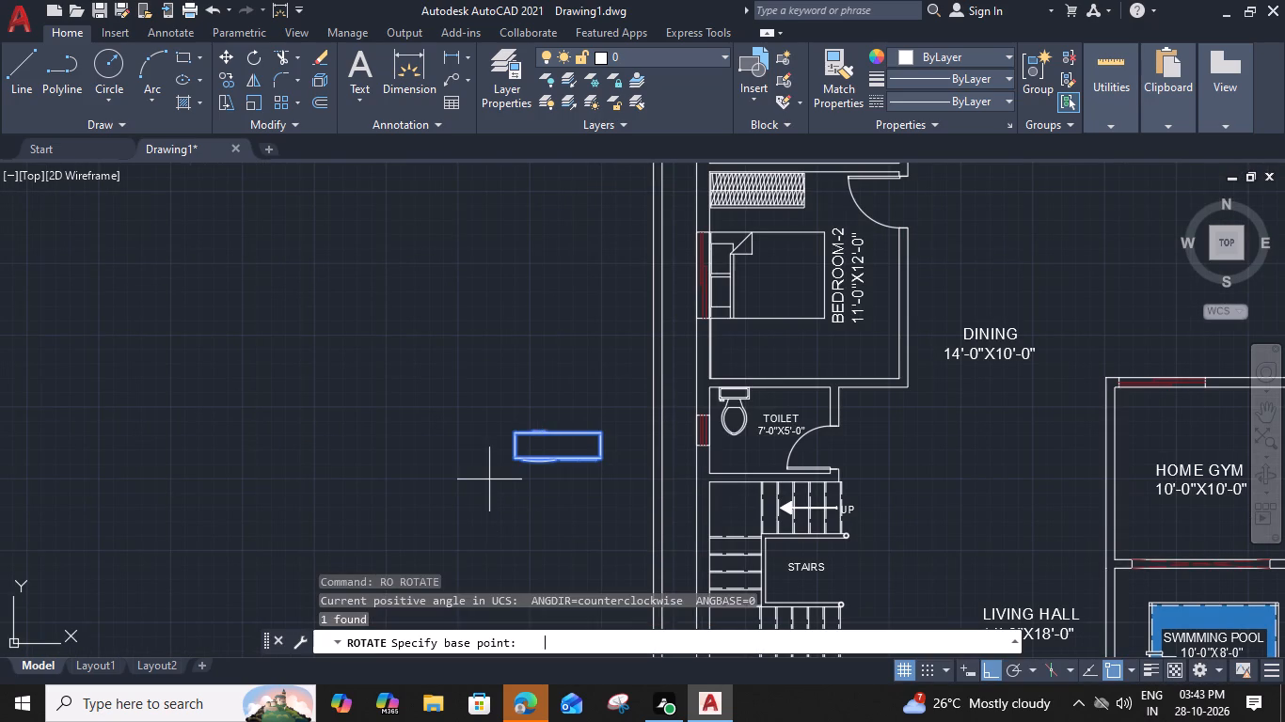
scroll(595, 454, "up", 2)
left_click(609, 400)
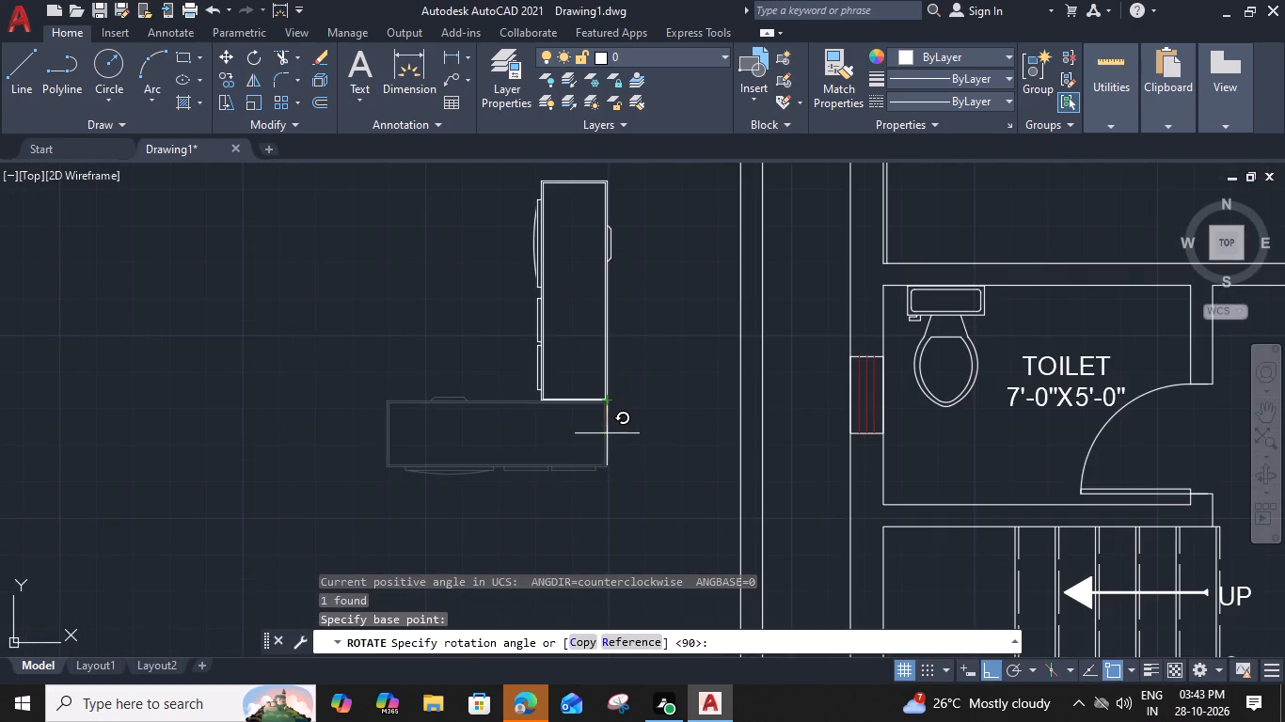
scroll(610, 430, "up", 2)
left_click(600, 526)
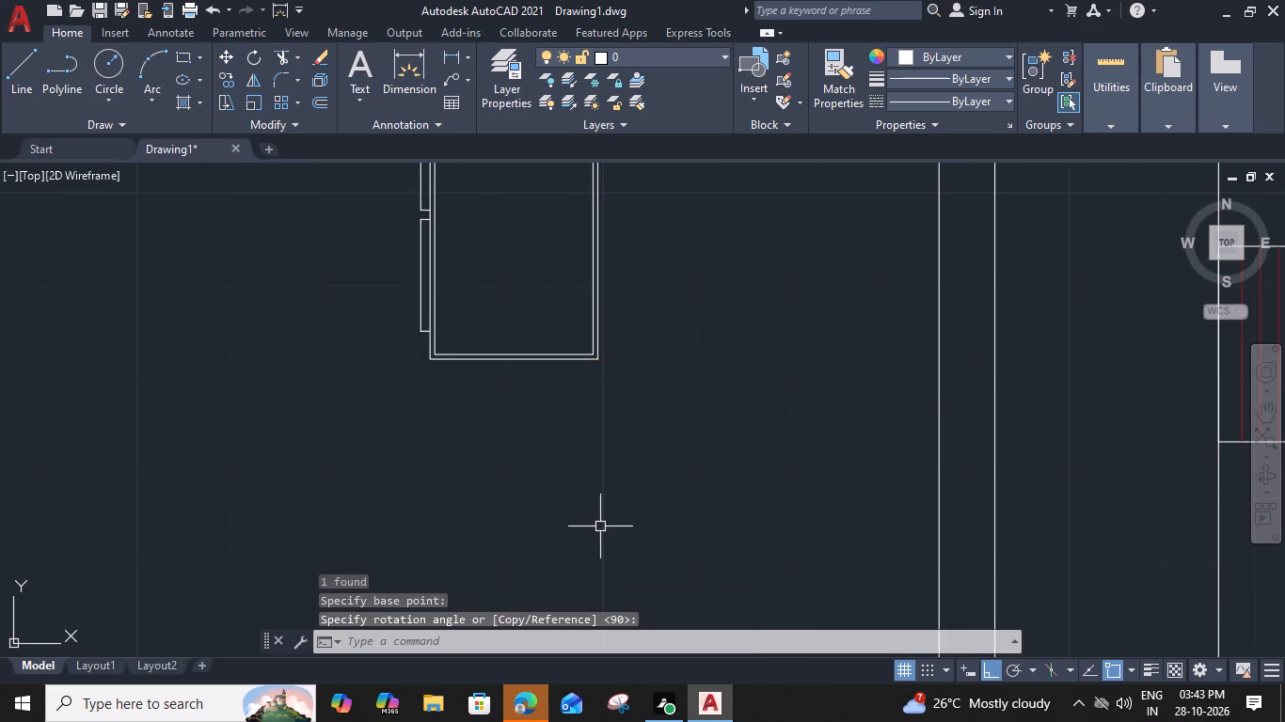
Move the entertainment center by the middle of its back edge onto Bedroom-2's east wall, opposite the bed.
scroll(599, 524, "down", 4)
left_click_drag(624, 416, 598, 474)
left_click(500, 537)
type("M")
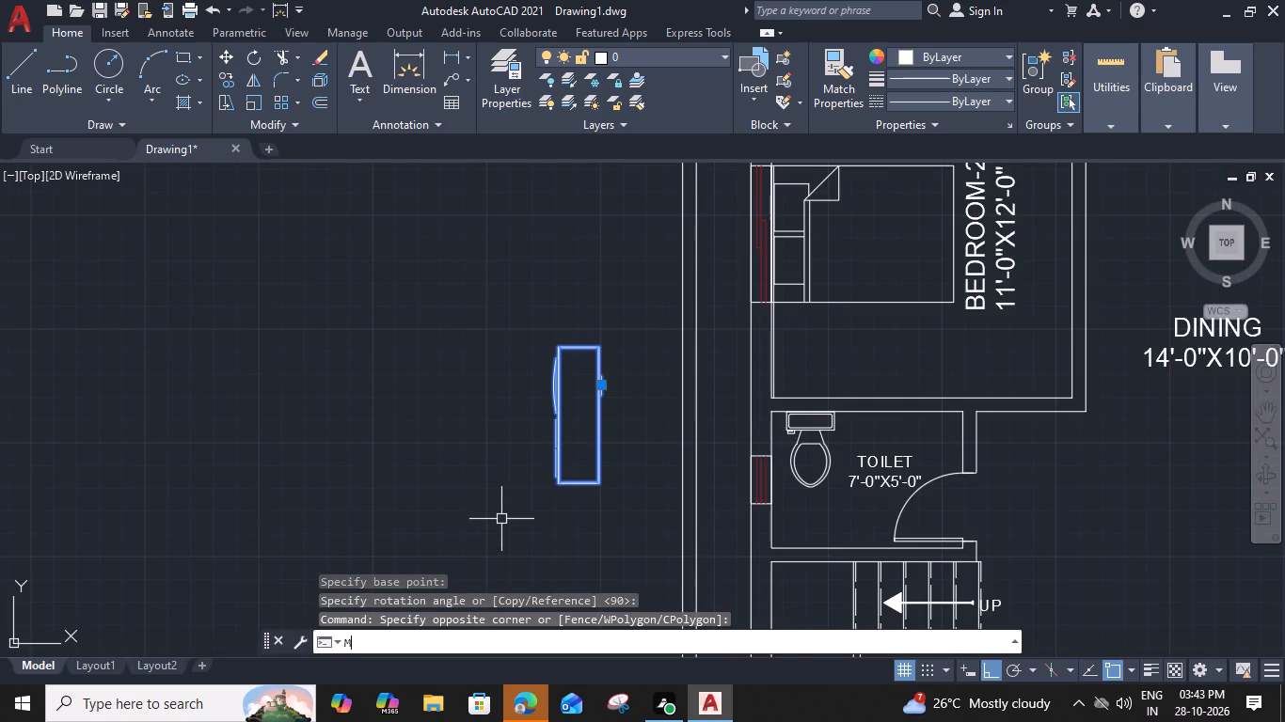
key("space")
scroll(582, 387, "up", 2)
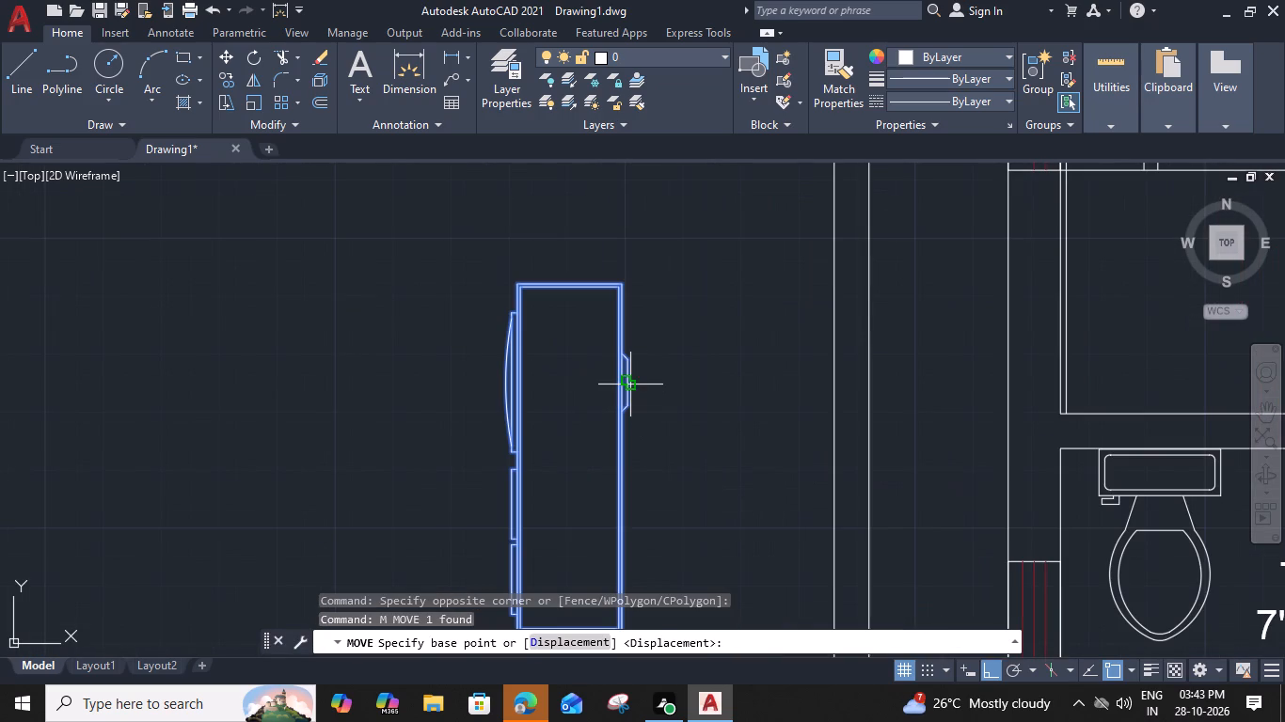
left_click(630, 385)
scroll(636, 385, "down", 2)
middle_click_drag(976, 313, 744, 444)
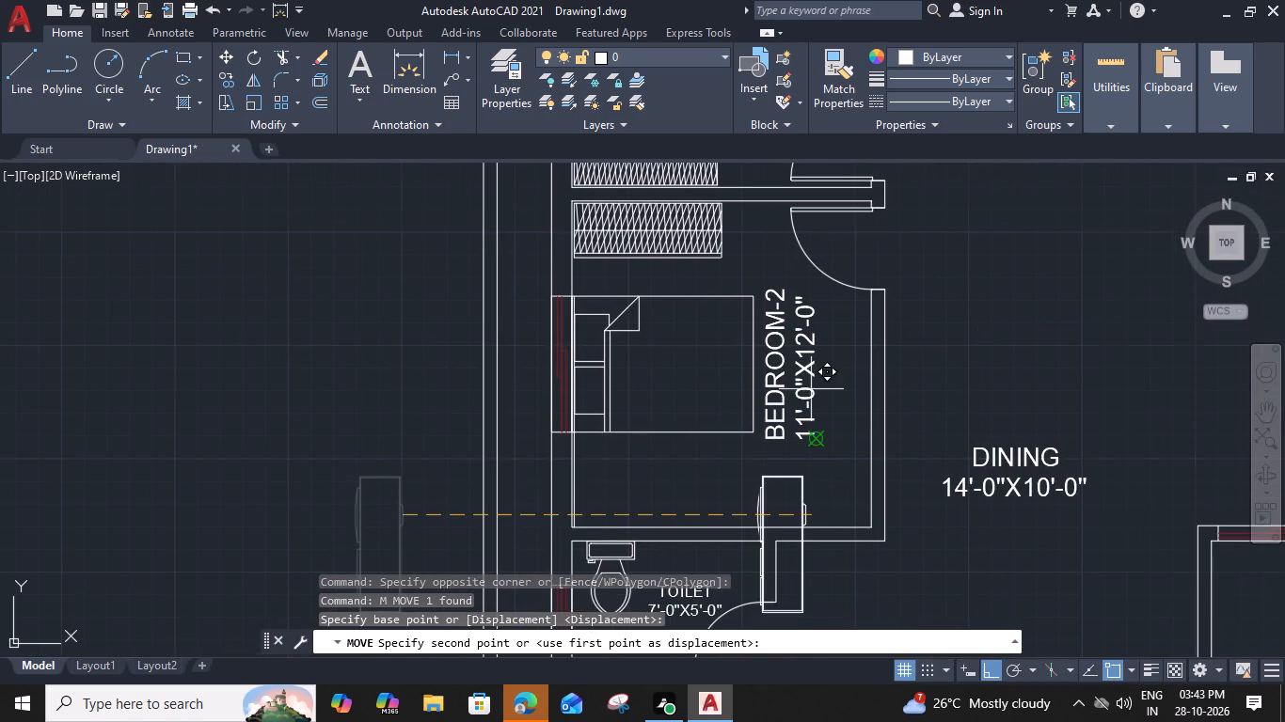
left_click(870, 347)
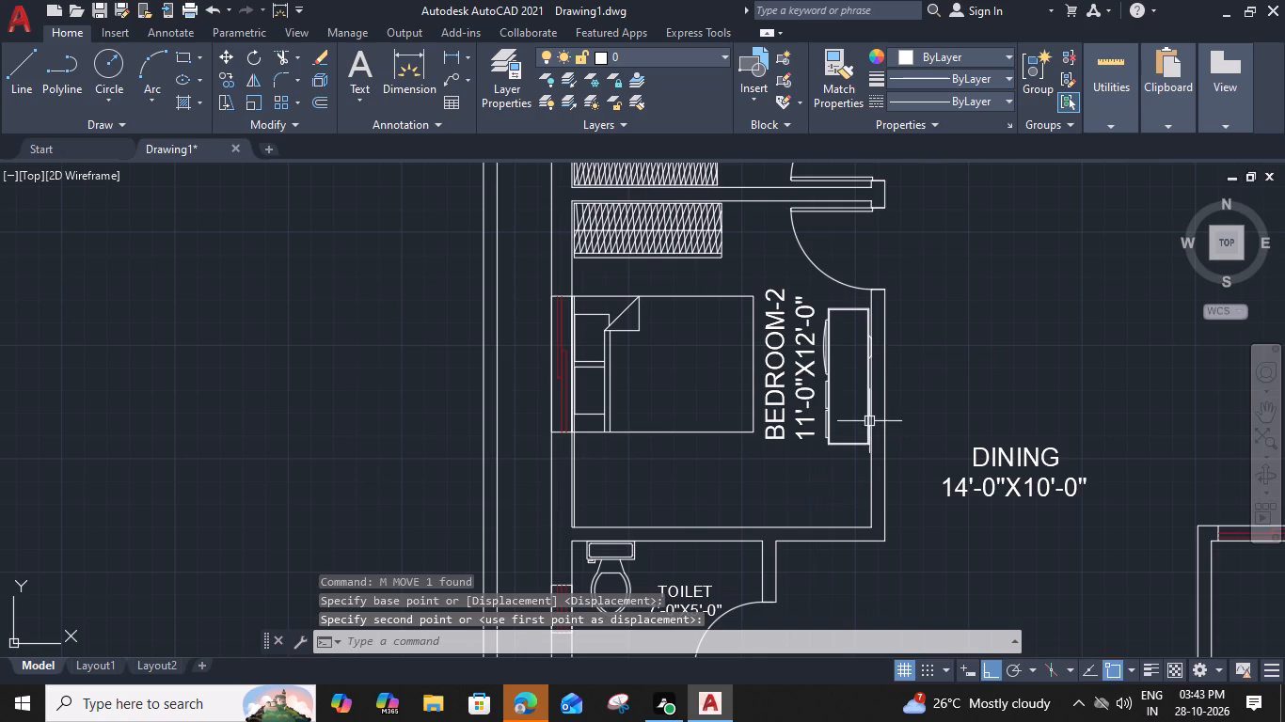
Copy the entertainment center from the middle of its back edge to Bedroom-3's east wall, opposite the bed.
left_click(848, 445)
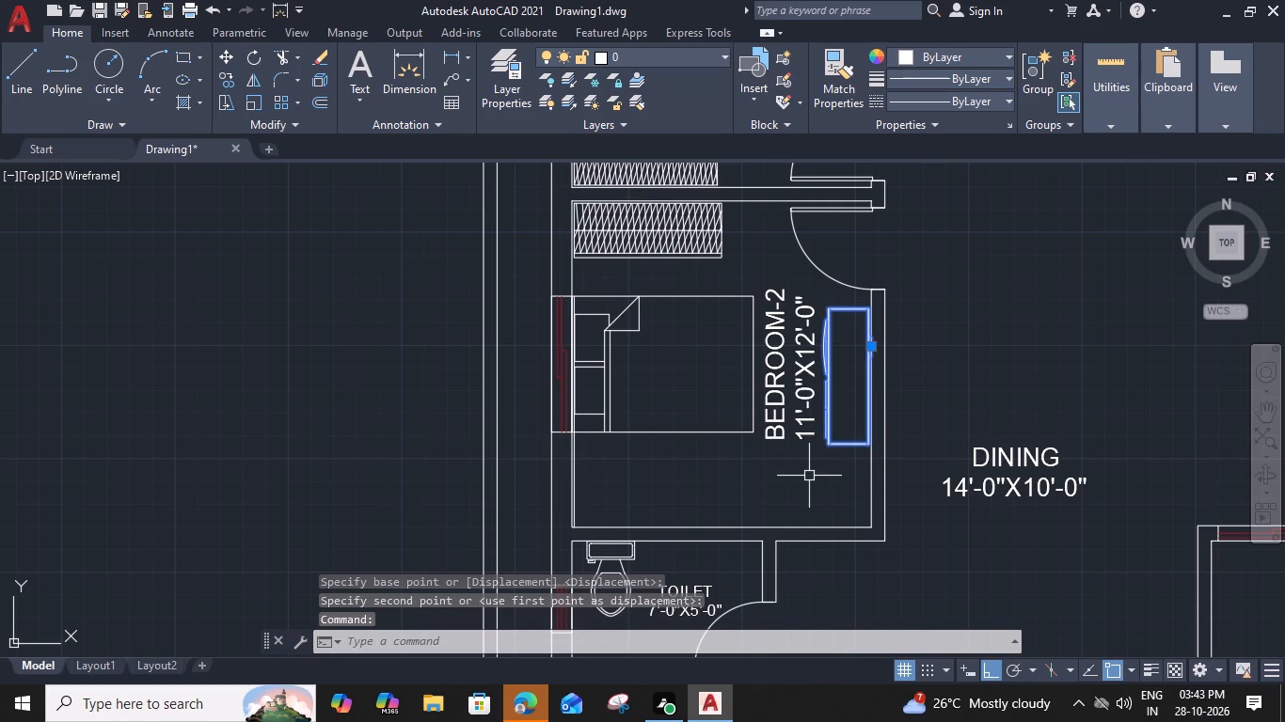
key("c")
key("o")
key("space")
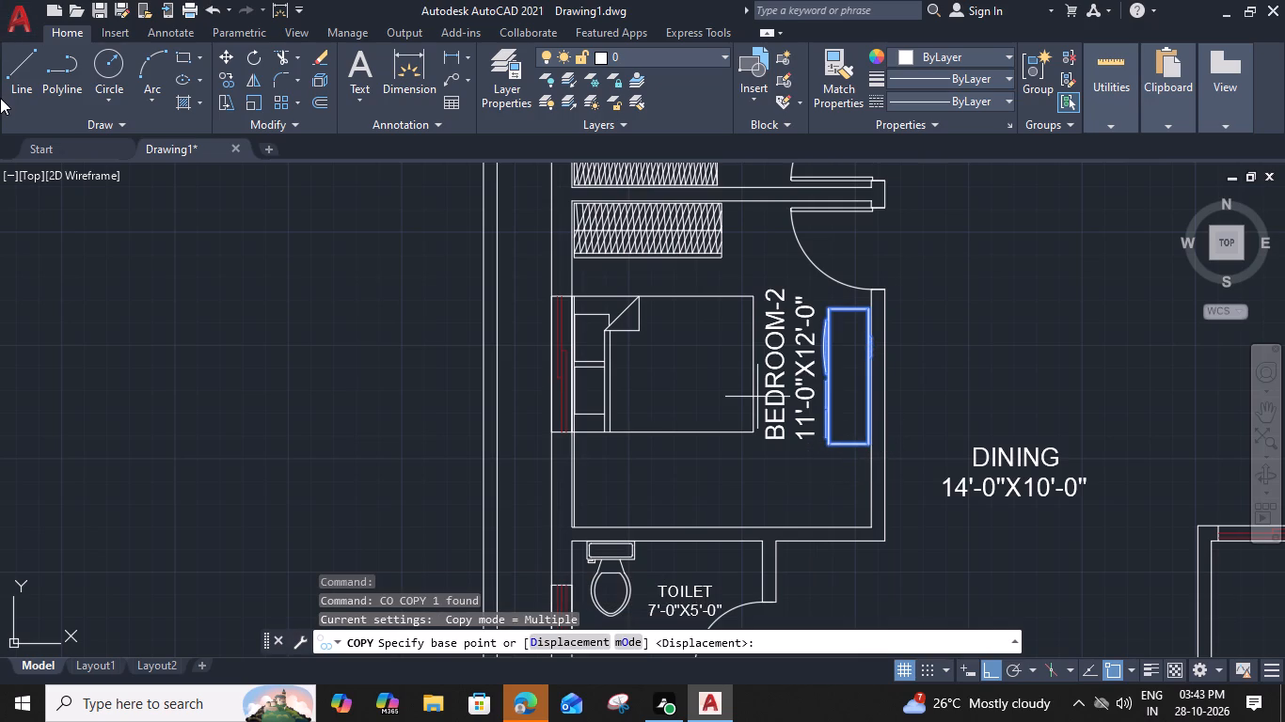
scroll(870, 313, "up", 2)
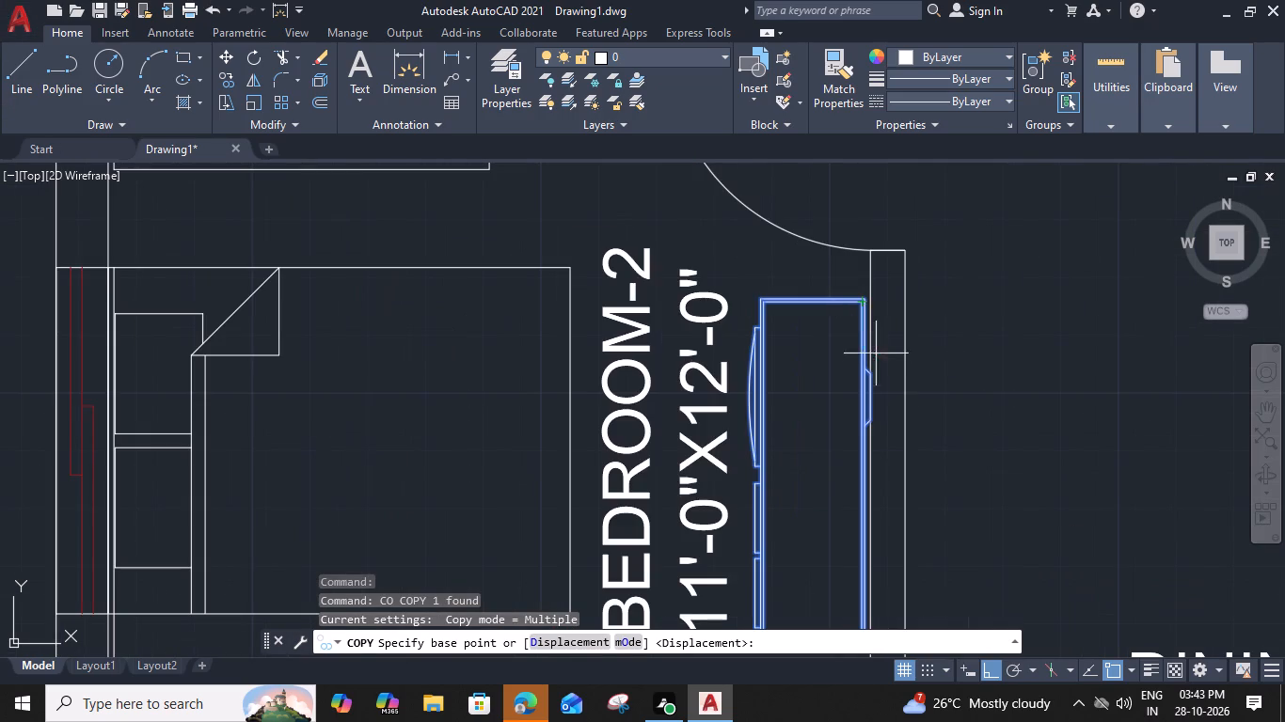
scroll(874, 367, "up", 2)
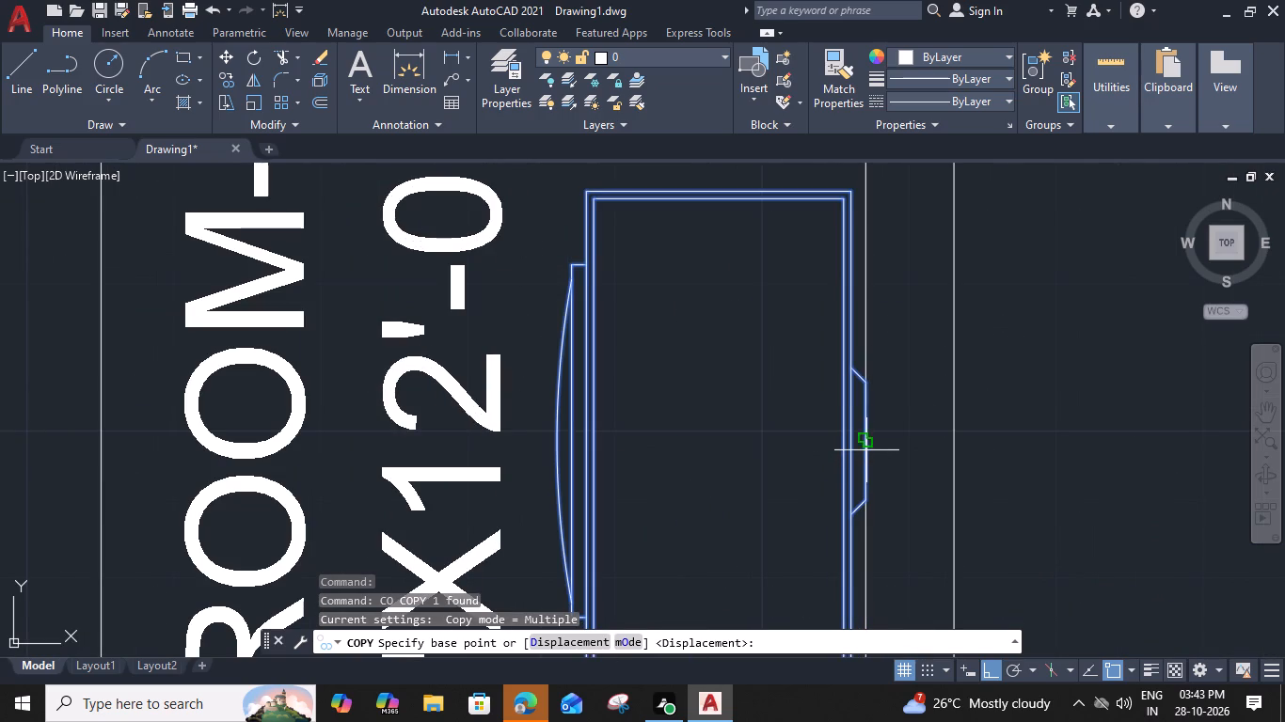
left_click(867, 448)
scroll(867, 448, "down", 3)
middle_click_drag(864, 242, 854, 721)
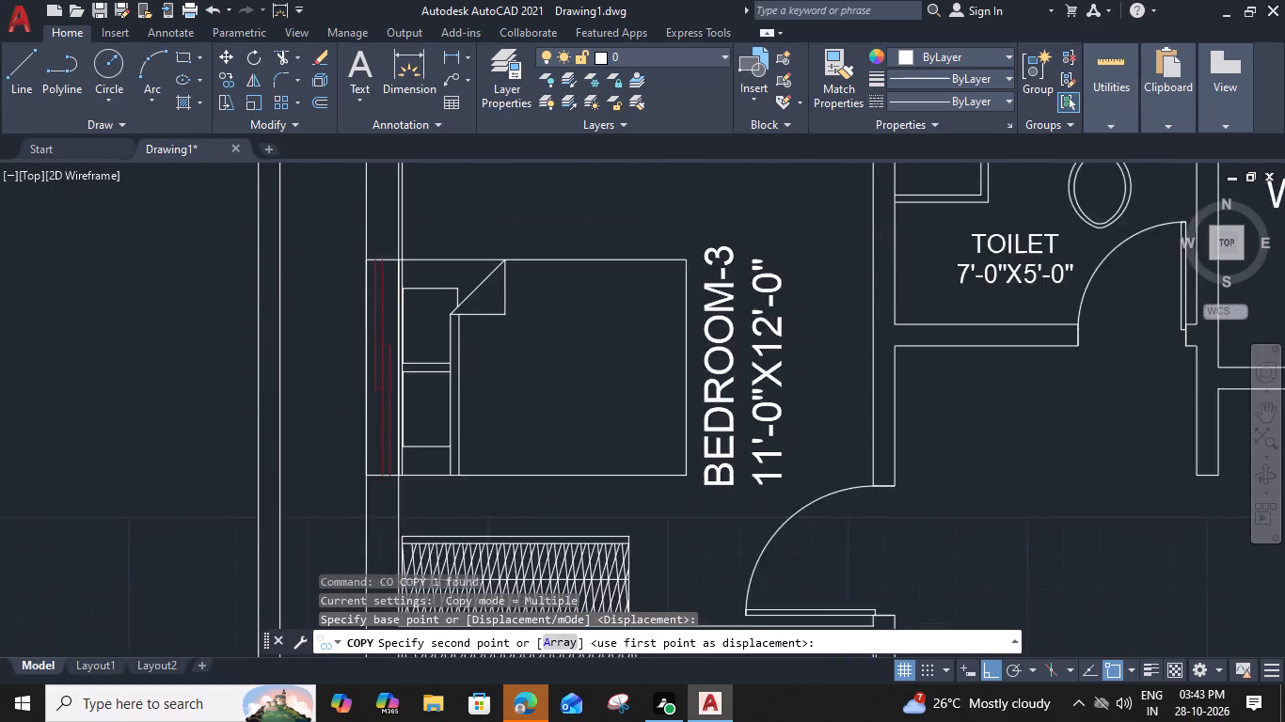
middle_click_drag(855, 489, 860, 346)
left_click(864, 349)
Copy the entertainment center onto Bedroom-1's east wall, opposite the bed.
scroll(860, 484, "down", 1)
middle_click_drag(856, 529, 860, 235)
scroll(860, 330, "down", 1)
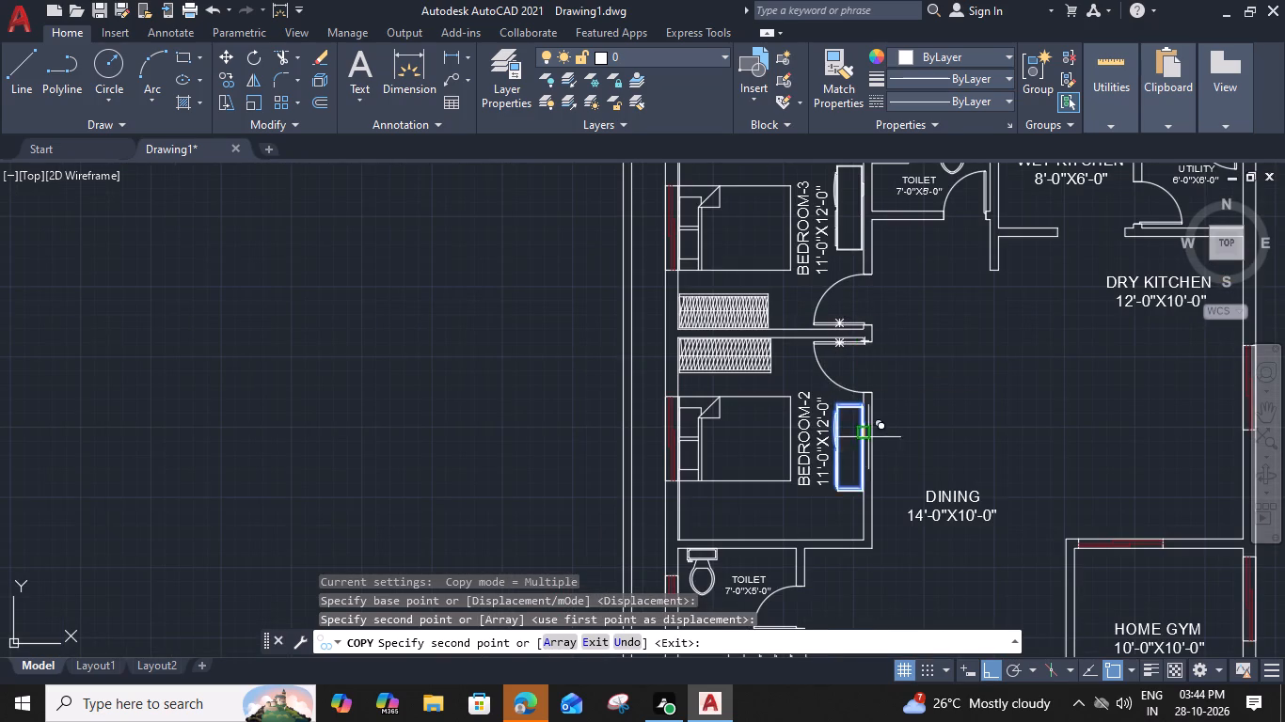
middle_click_drag(869, 440, 853, 62)
middle_click_drag(853, 496, 833, 319)
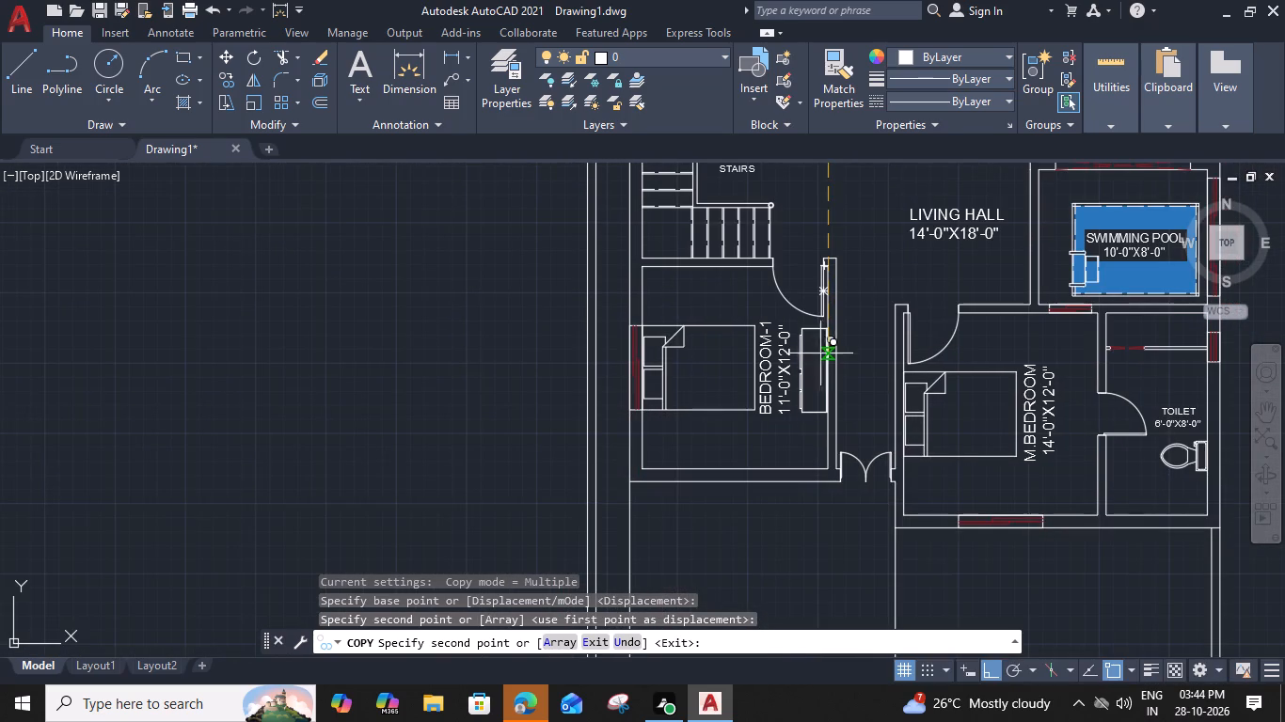
scroll(830, 339, "up", 2)
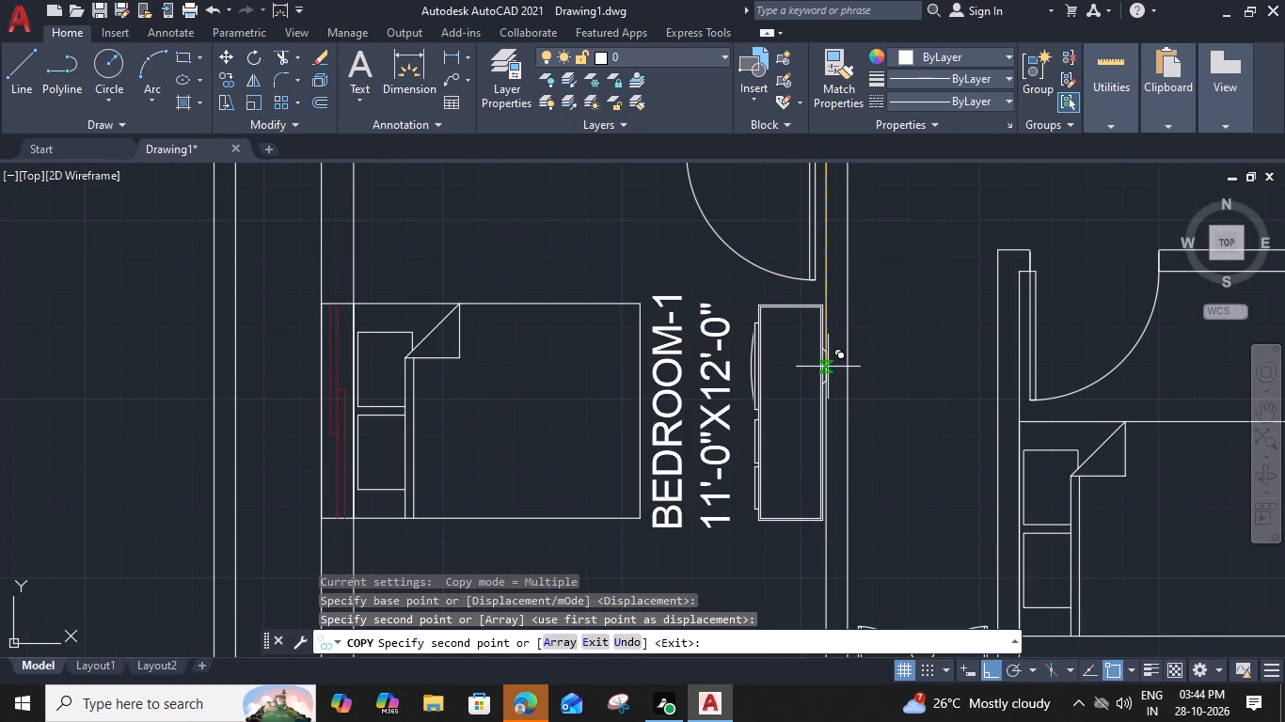
left_click(829, 364)
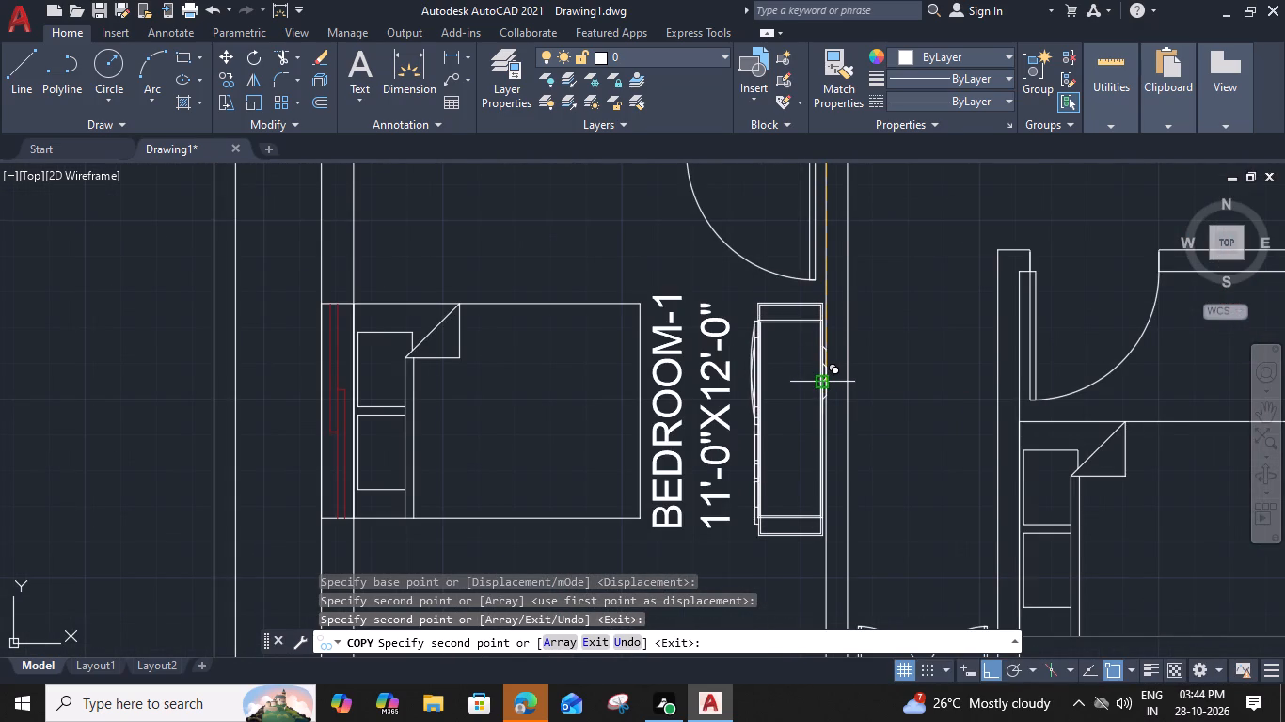
Copy the entertainment center onto M.Bedroom's east wall, north of the toilet door, and finish copying.
scroll(830, 387, "down", 1)
middle_click_drag(913, 441, 605, 266)
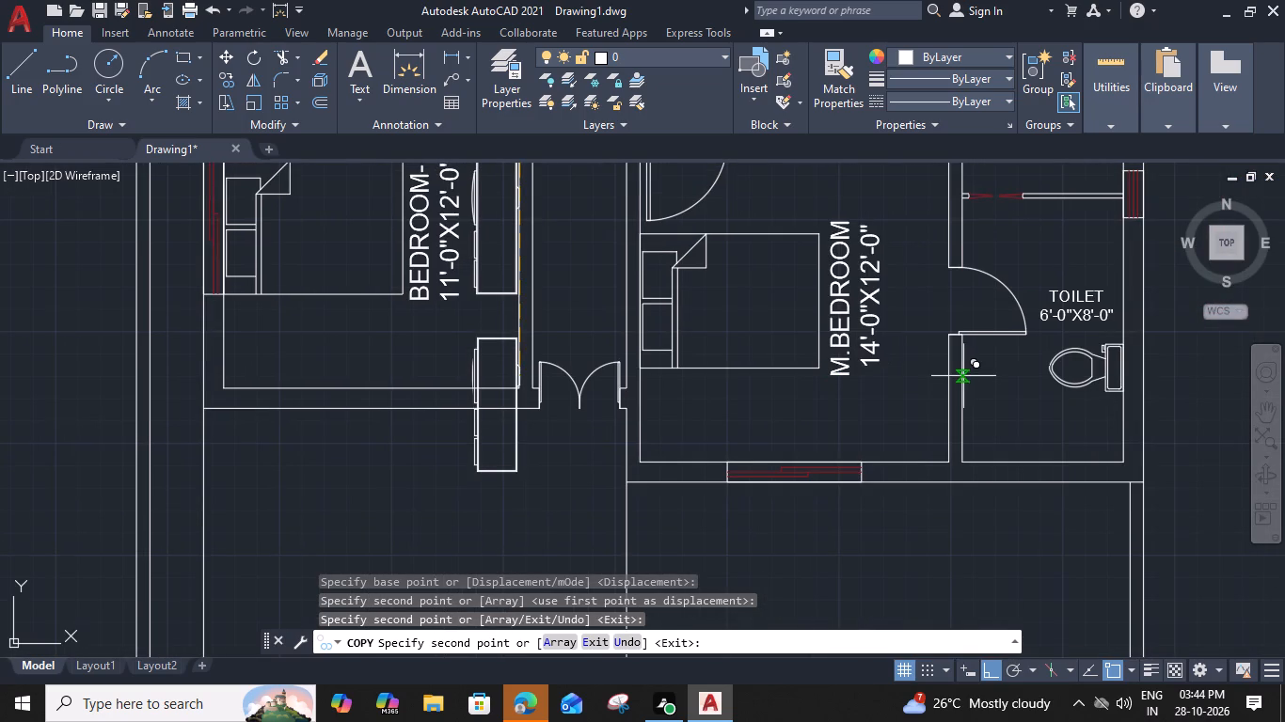
middle_click_drag(911, 252, 893, 437)
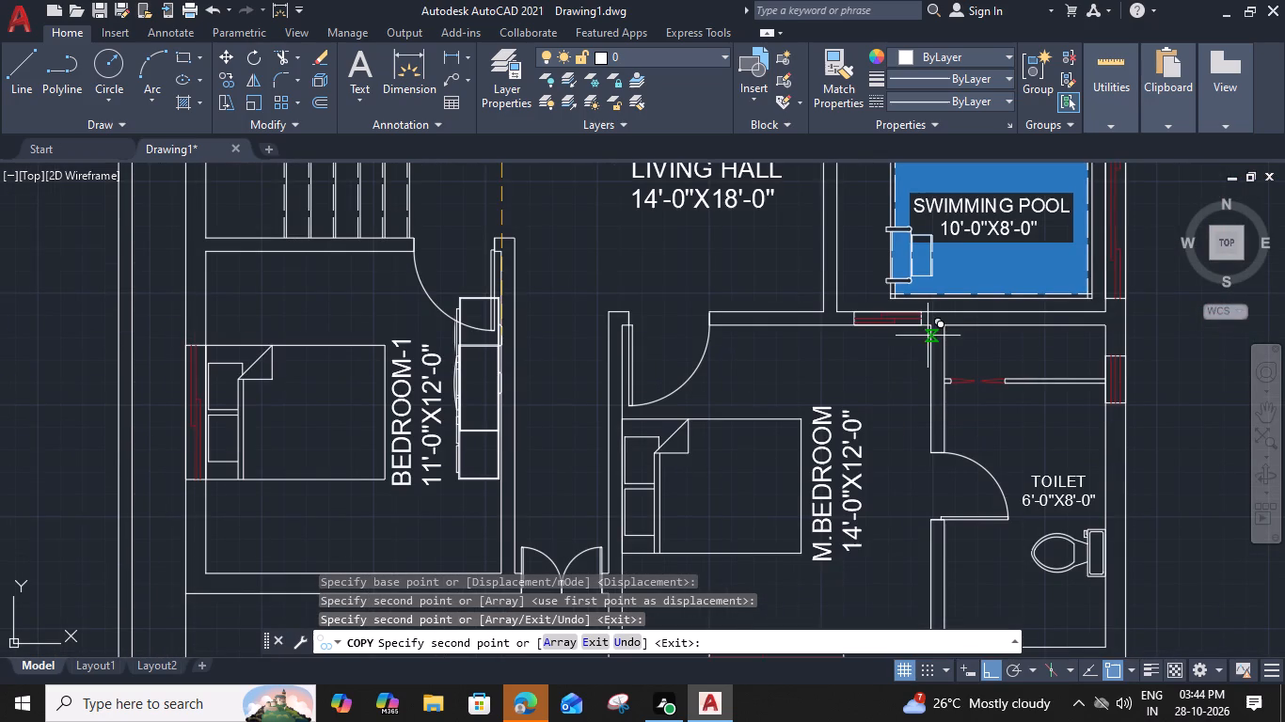
left_click(930, 375)
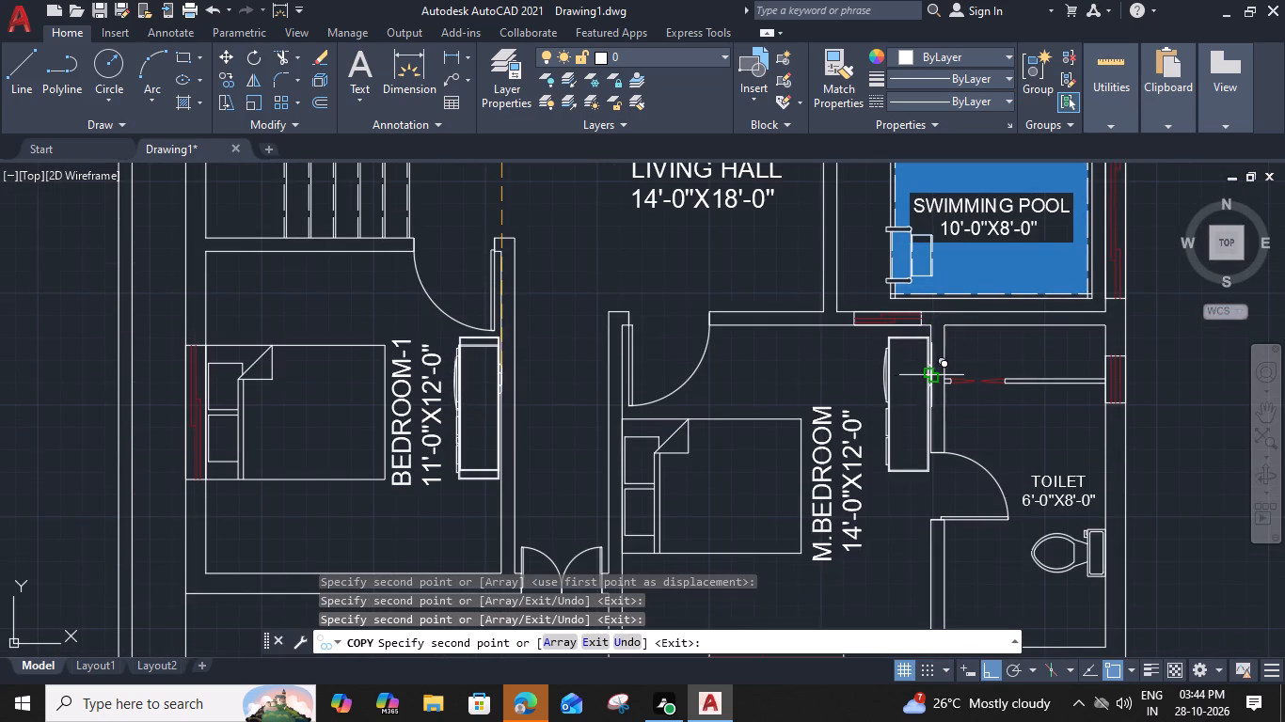
key("Escape")
Move M.Bedroom's entertainment center about 5 inches north by its northeast corner, up against the room's north wall.
scroll(917, 337, "up", 3)
left_click(918, 340)
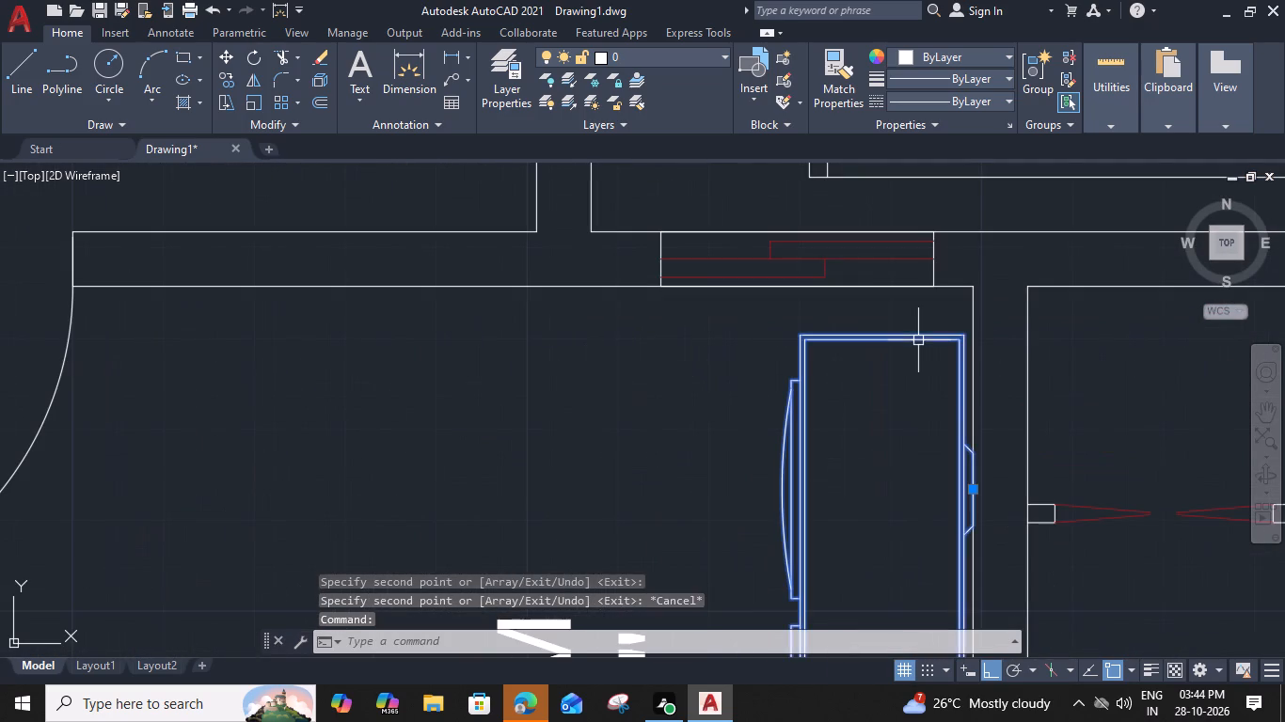
type("M")
key("space")
scroll(944, 327, "up", 1)
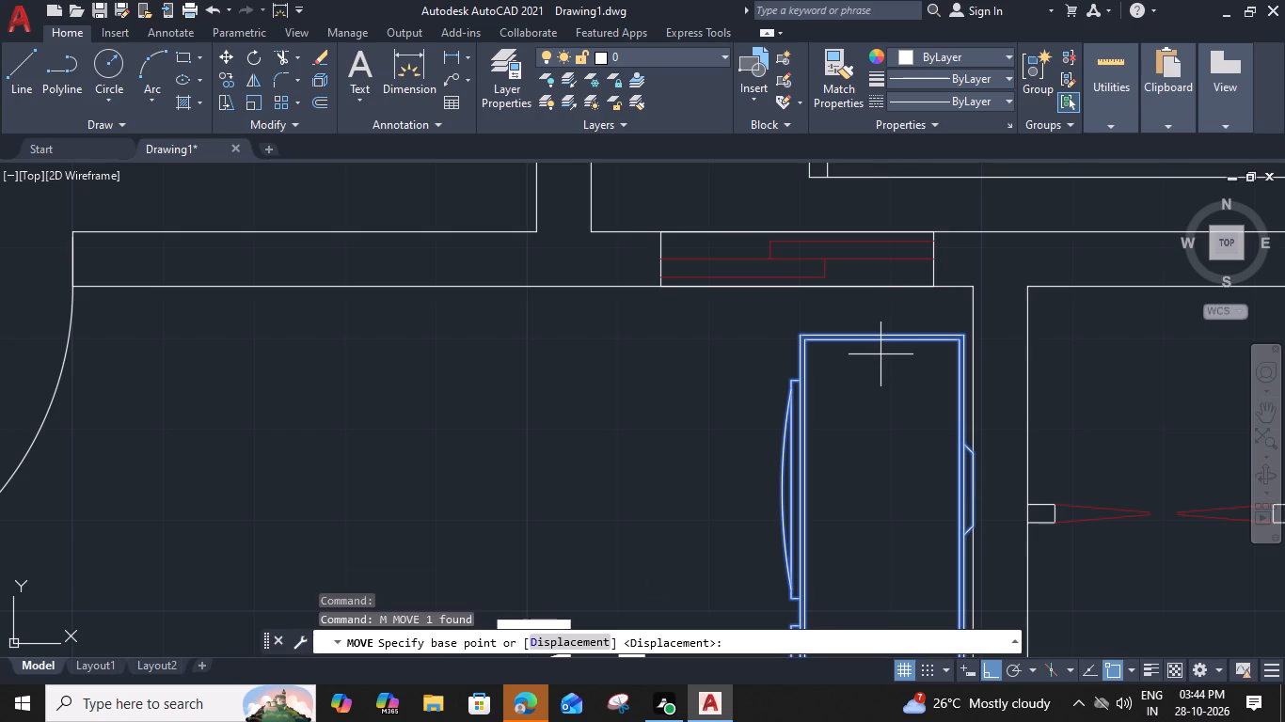
scroll(944, 327, "up", 1)
left_click(995, 347)
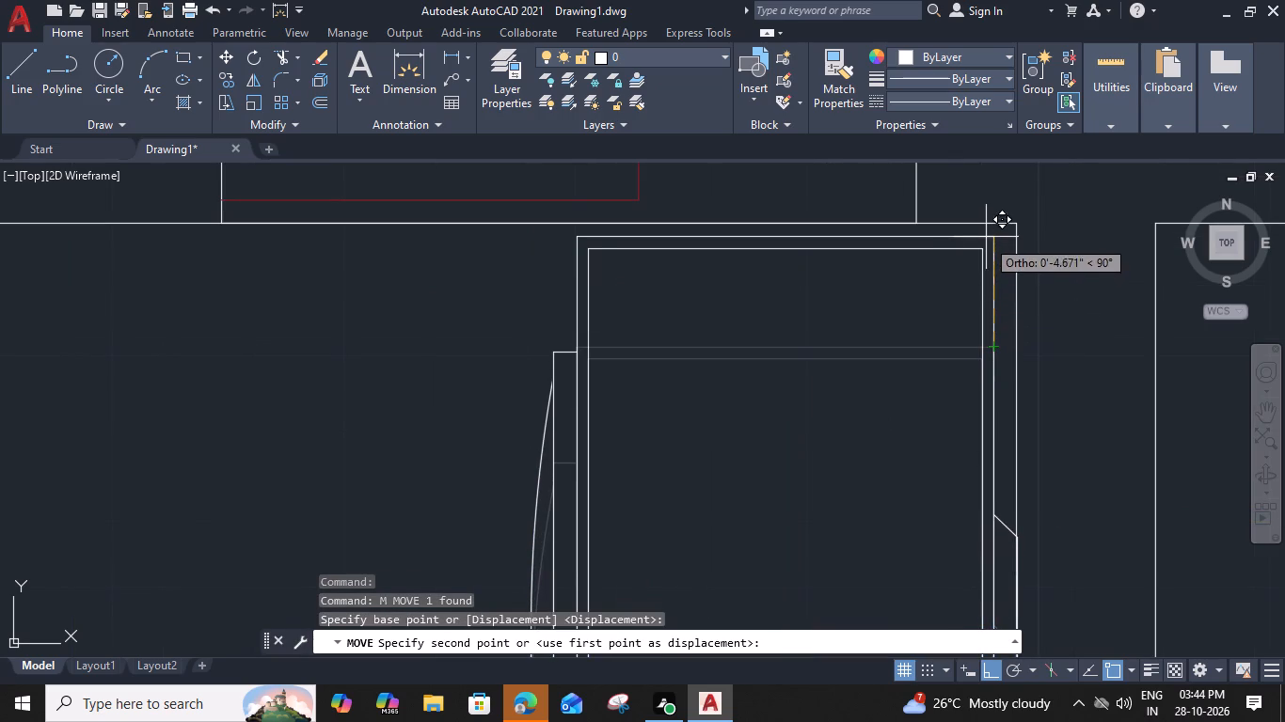
left_click(987, 235)
Move M.Bedroom's toilet door south along the wall by its hinge corner, clear of the wall opening.
scroll(961, 346, "down", 3)
middle_click_drag(925, 429, 902, 243)
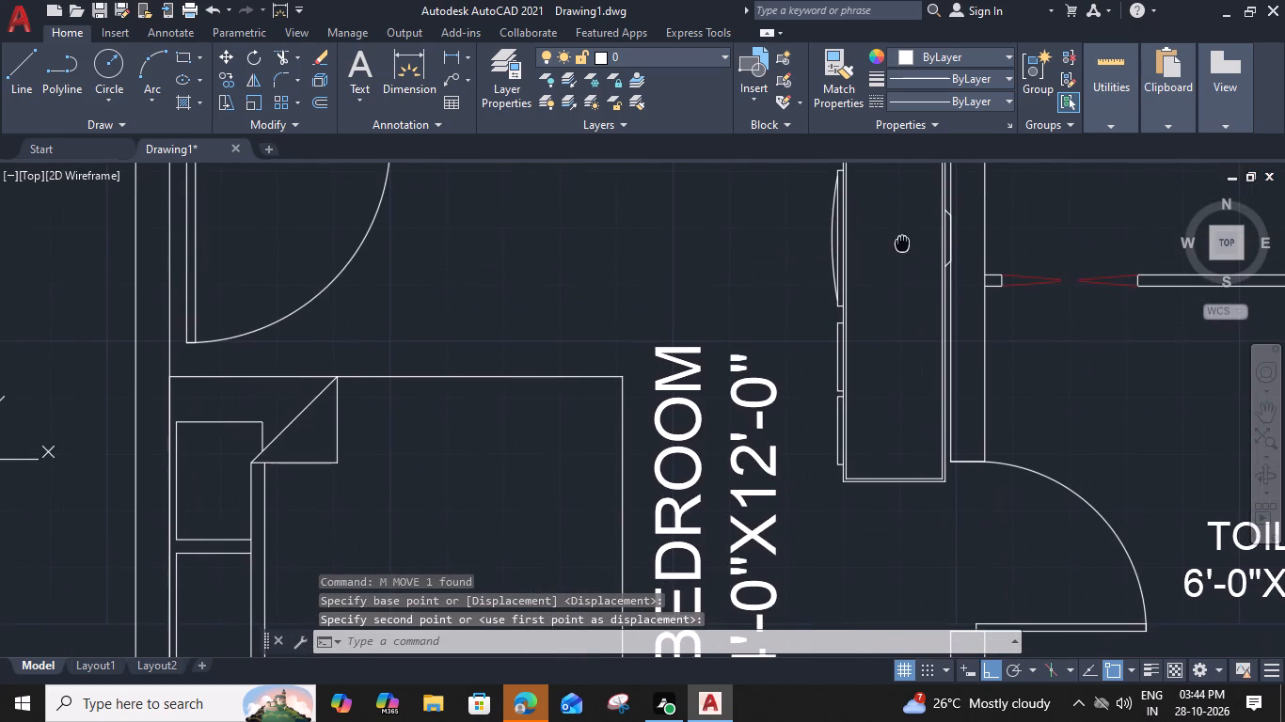
scroll(924, 479, "down", 1)
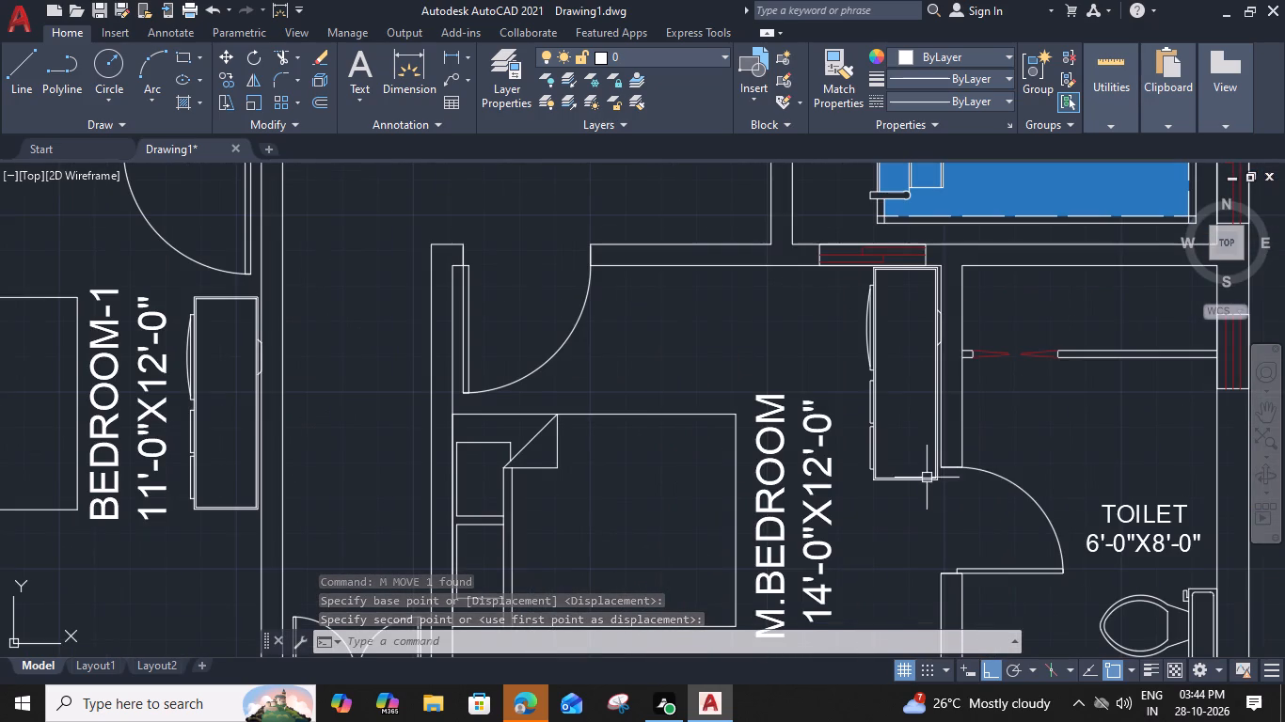
middle_click_drag(968, 529, 887, 382)
scroll(919, 433, "up", 1)
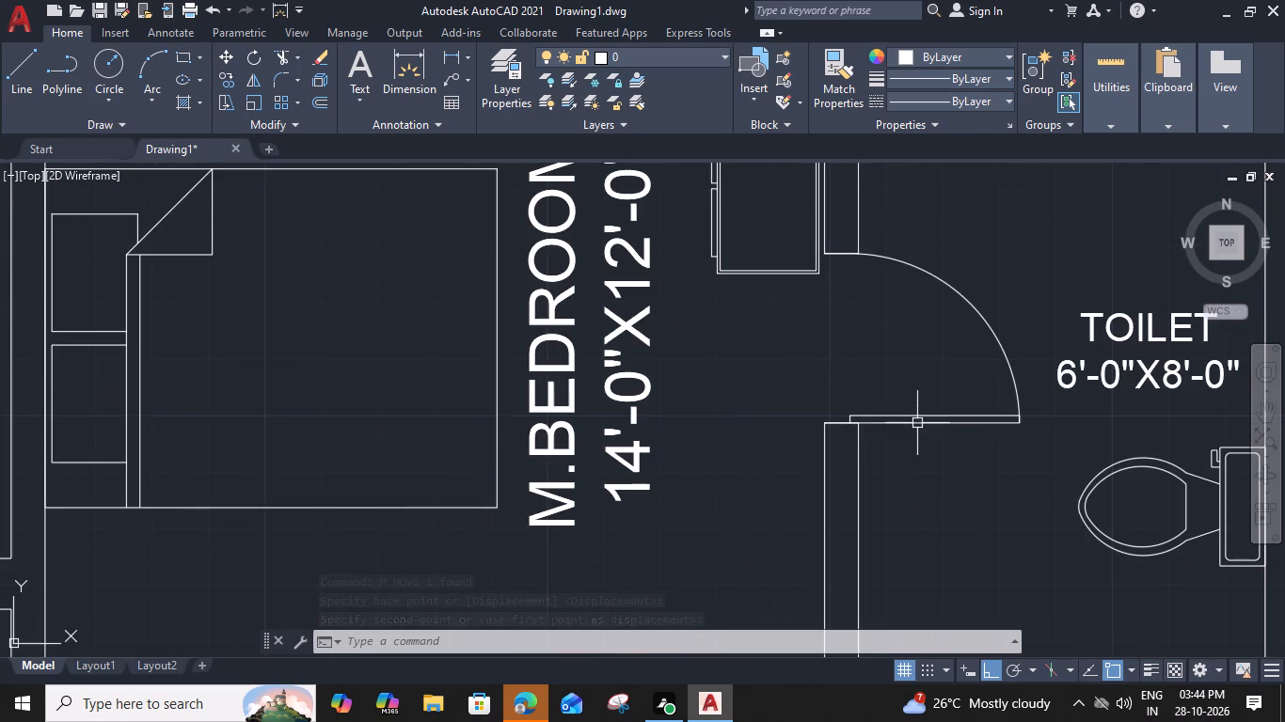
left_click(917, 423)
key("m")
key("space")
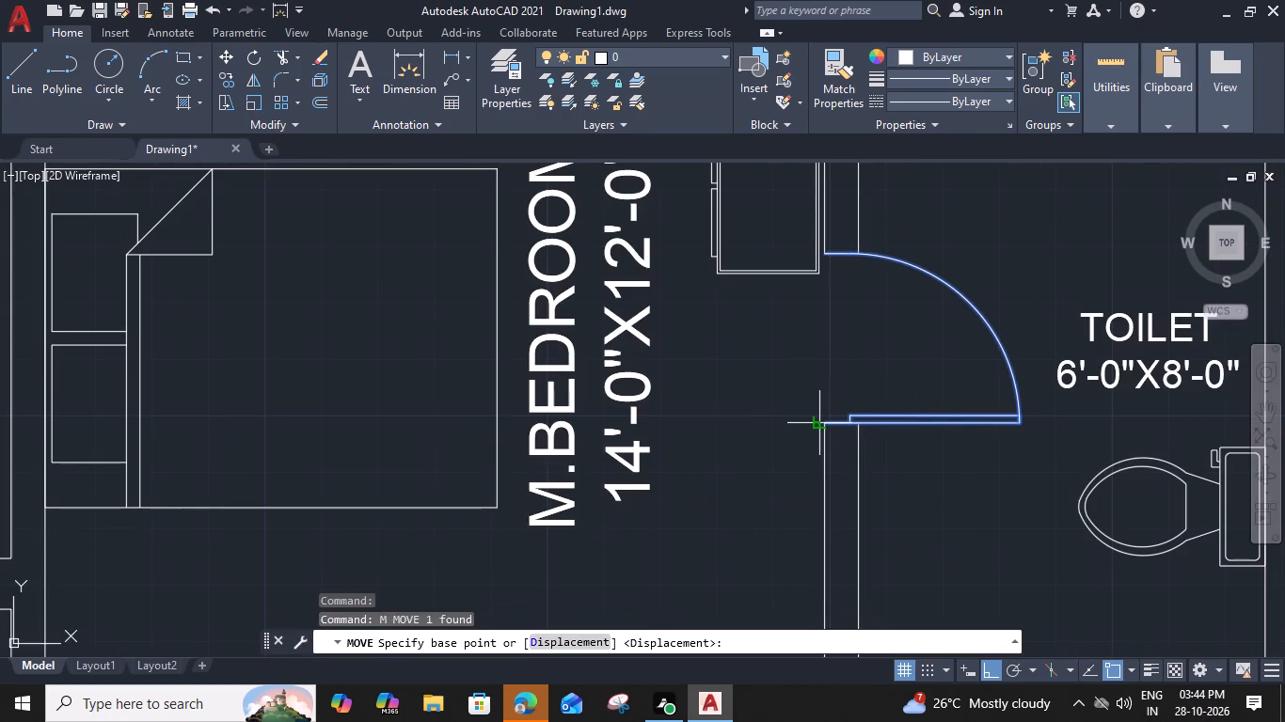
left_click(823, 425)
middle_click_drag(817, 494, 805, 343)
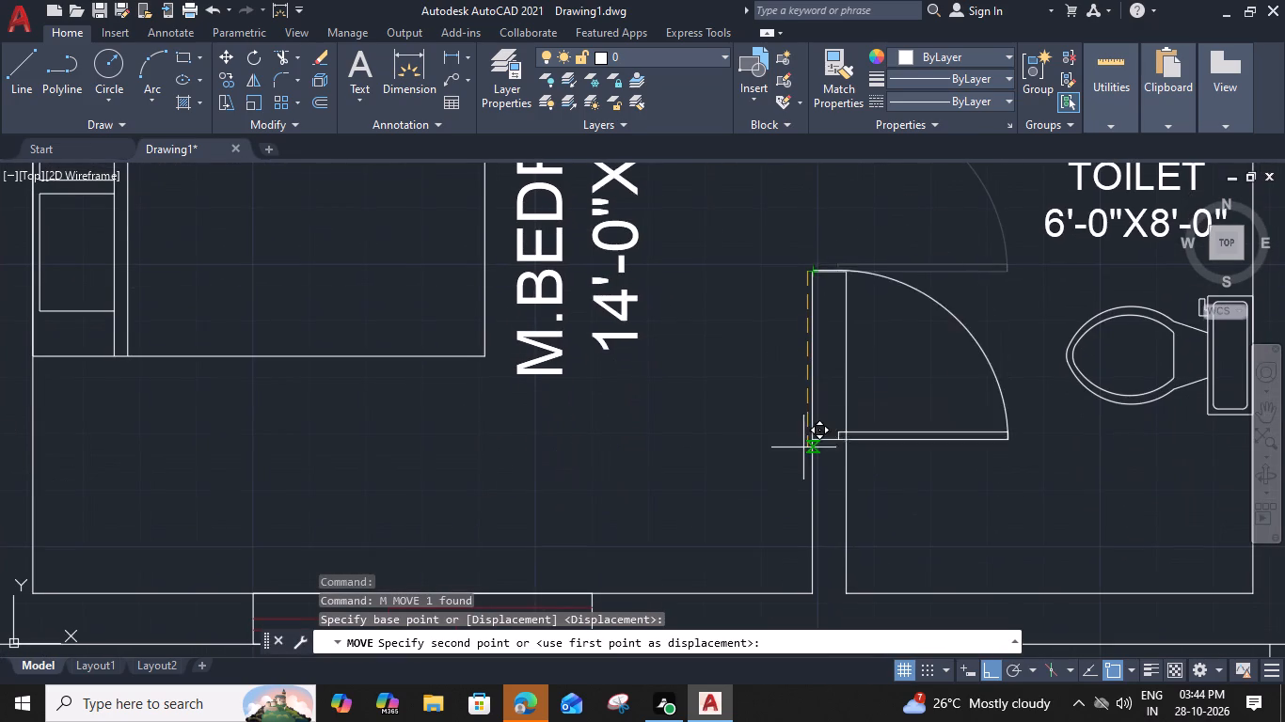
left_click(800, 531)
key("Escape")
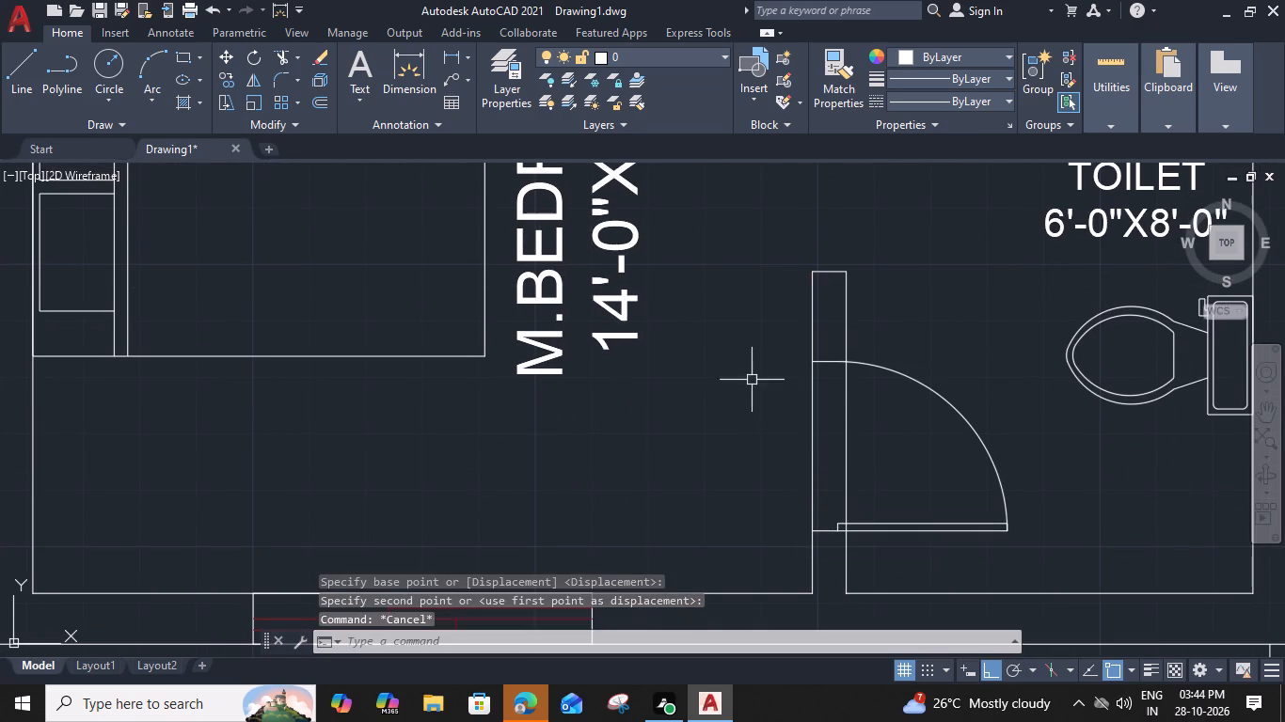
Offset the south and north jamb lines of M.Bedroom's toilet door opening 6" to the south.
middle_click_drag(750, 380, 665, 581)
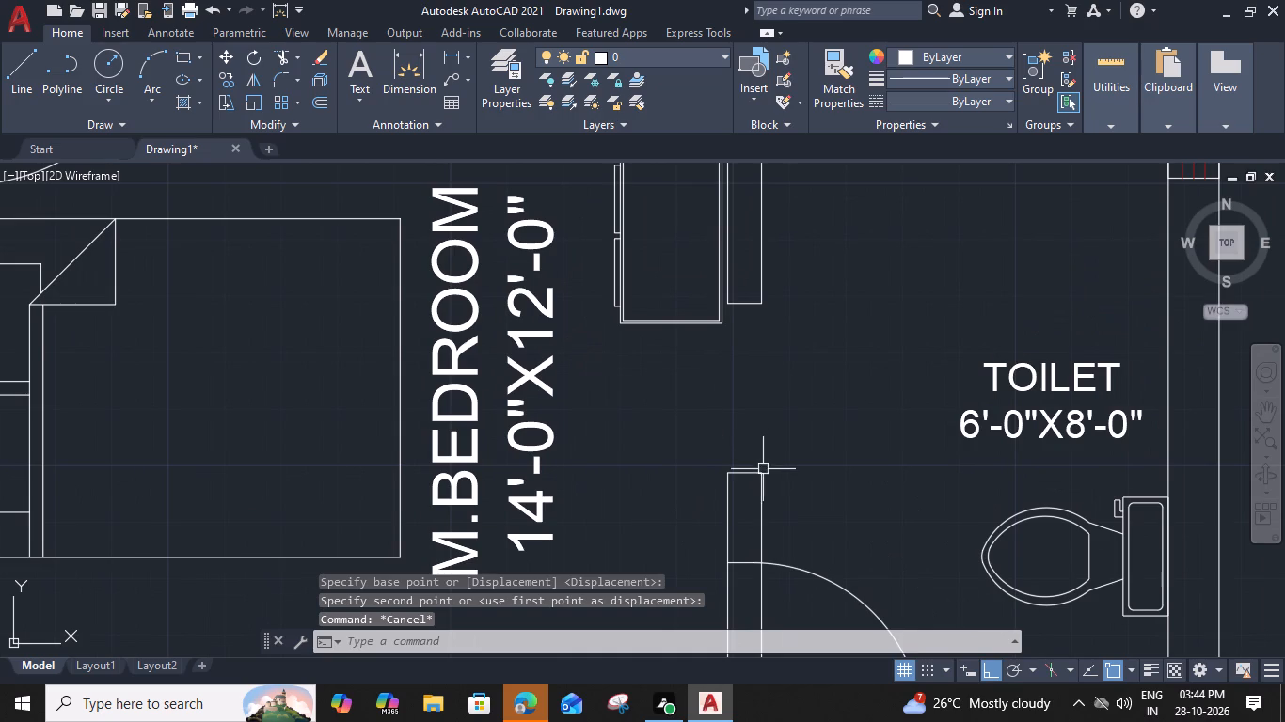
left_click(746, 474)
type("O")
key("space")
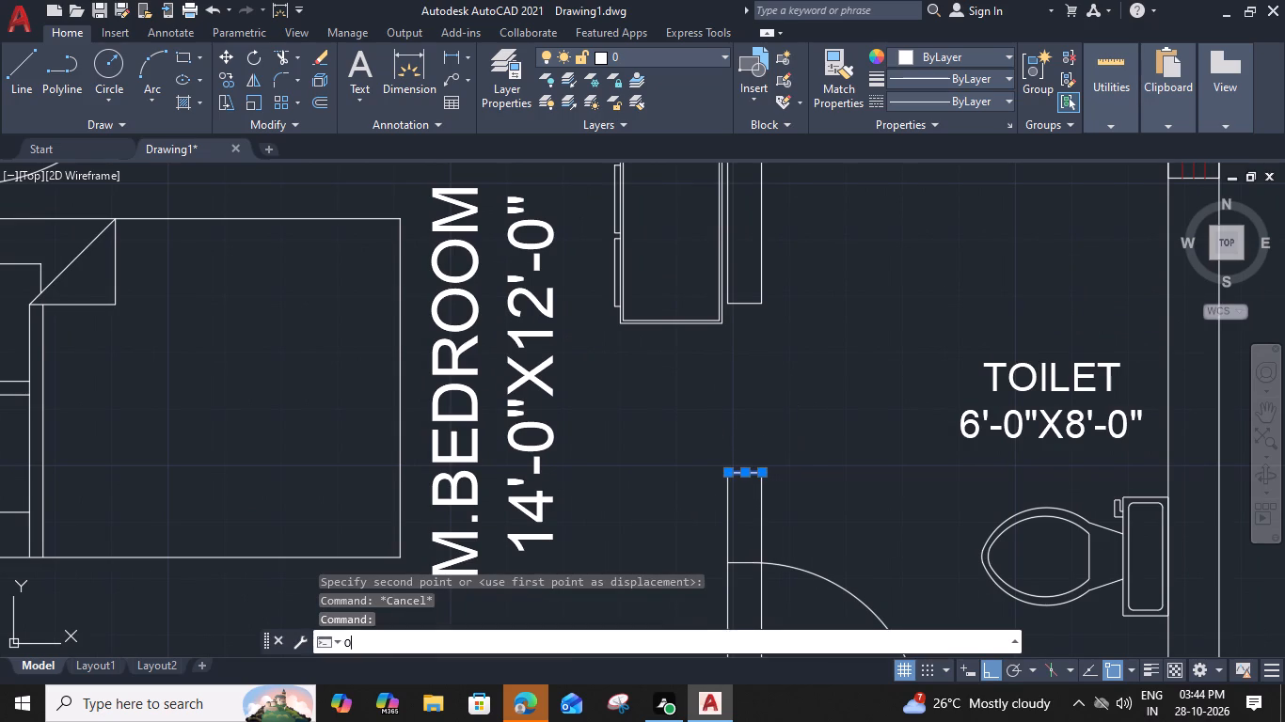
key("6")
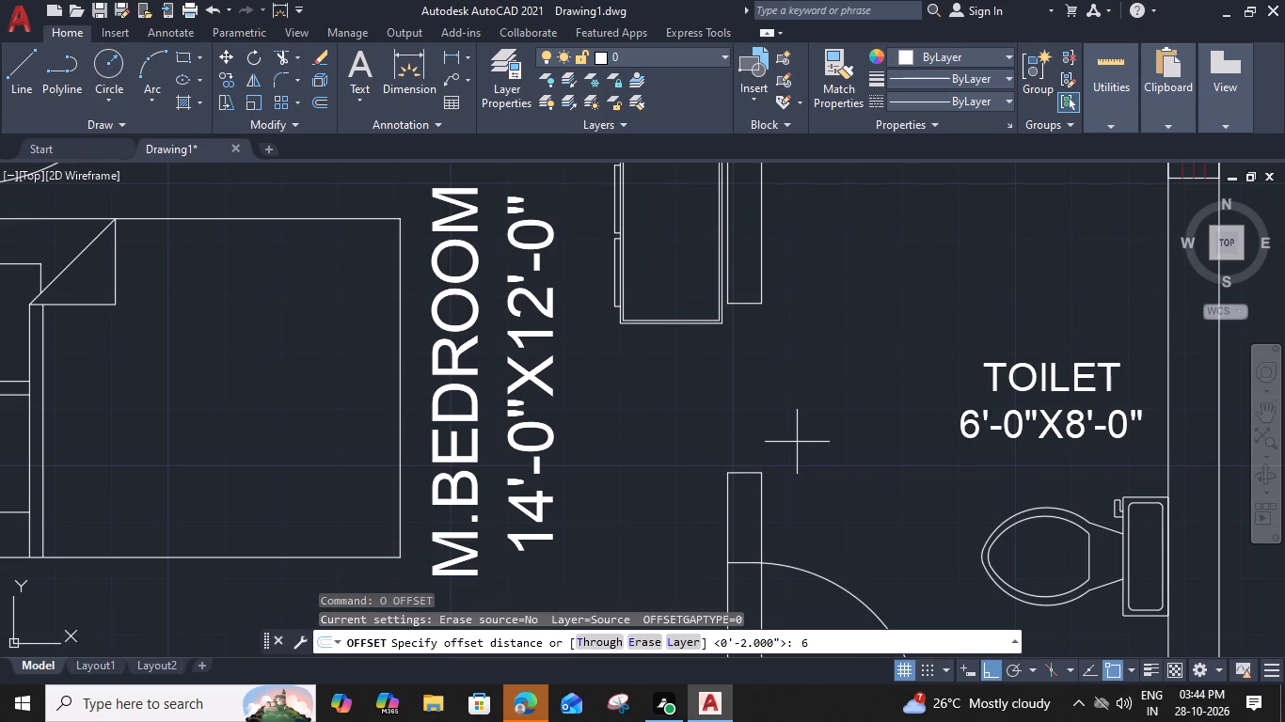
key("shift+quotedbl")
key("Return")
left_click(772, 531)
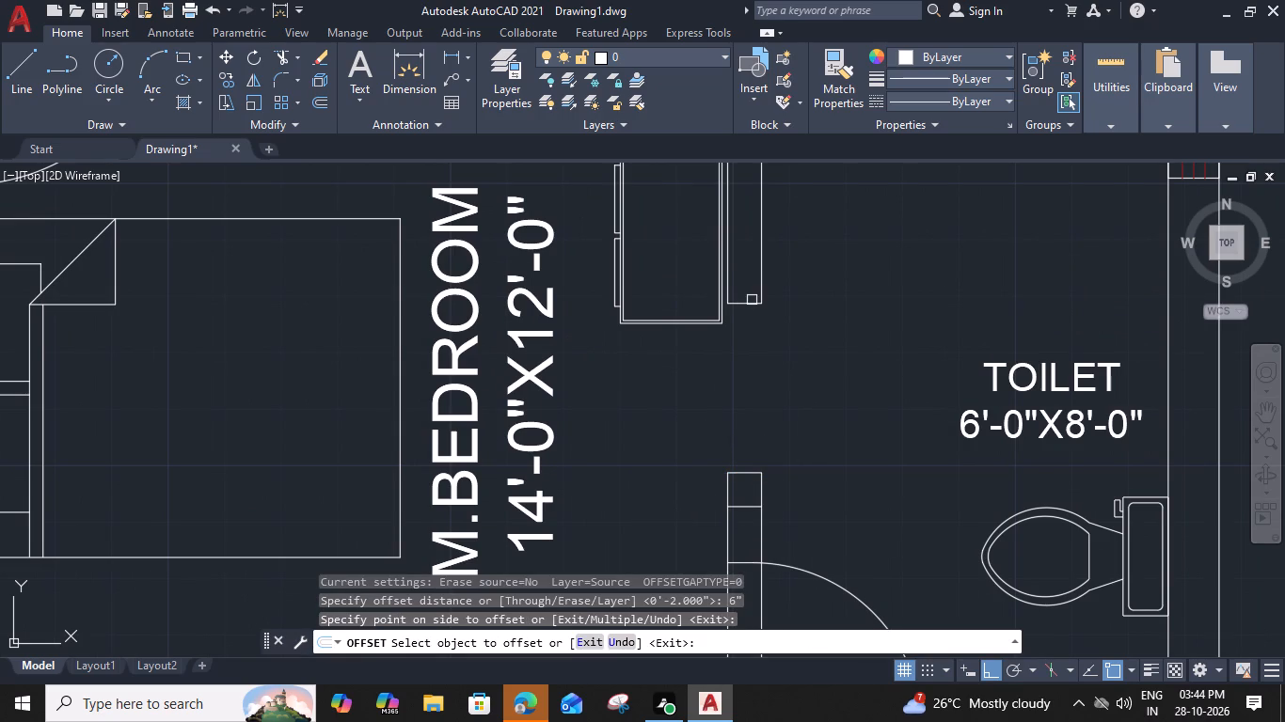
left_click(752, 300)
left_click(742, 405)
key("Escape")
Trim the wall south of the toilet door opening back to its new jamb line and remove the old jamb line.
key("t")
type("R")
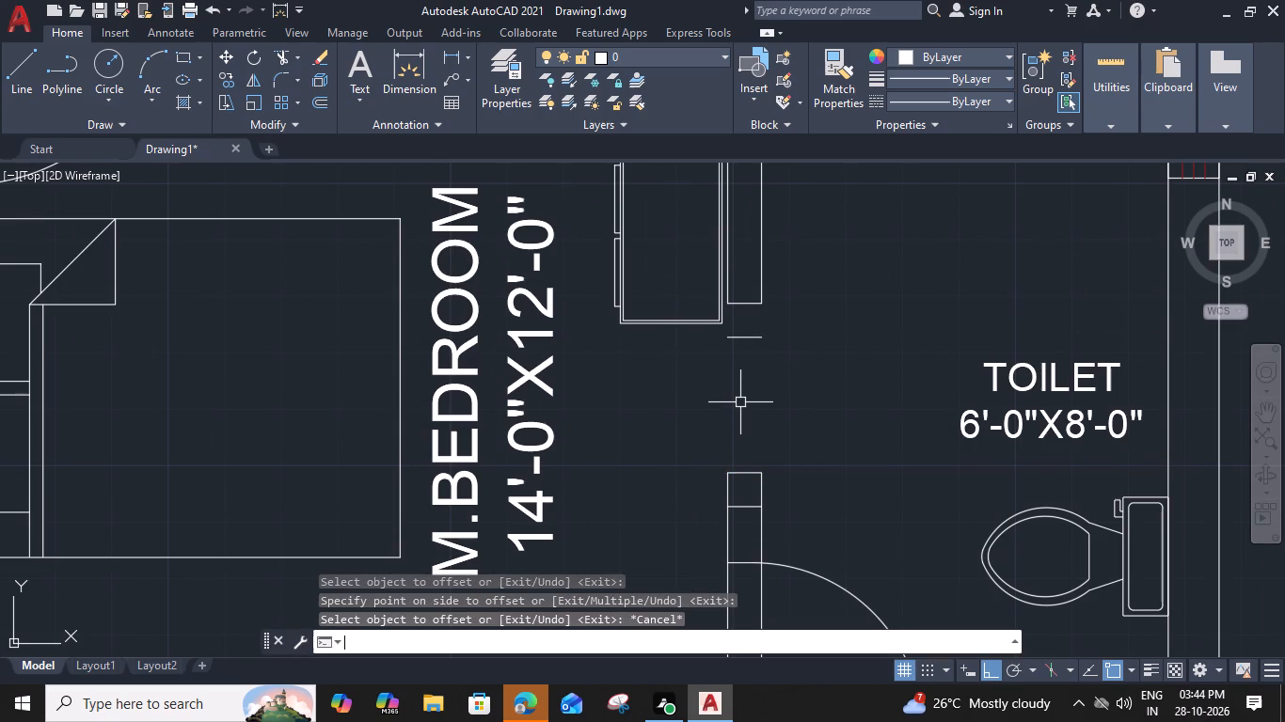
key("space")
left_click(719, 490)
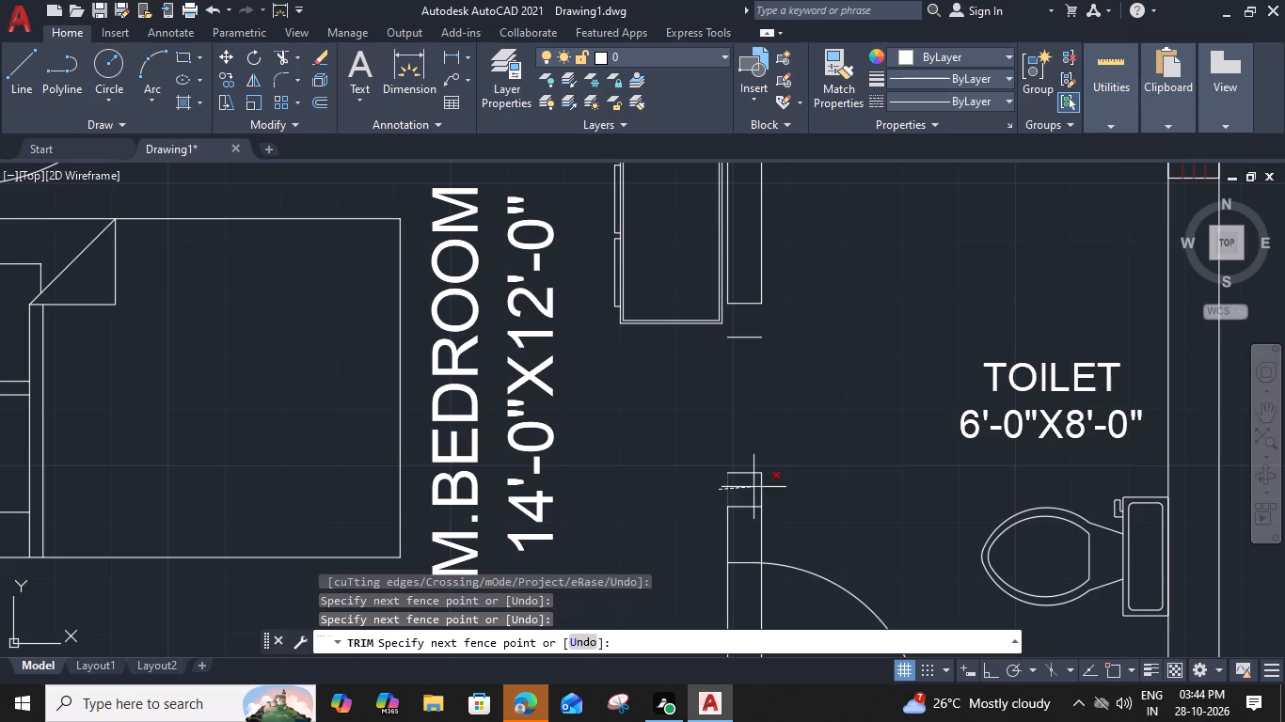
left_click(772, 486)
left_click(756, 476)
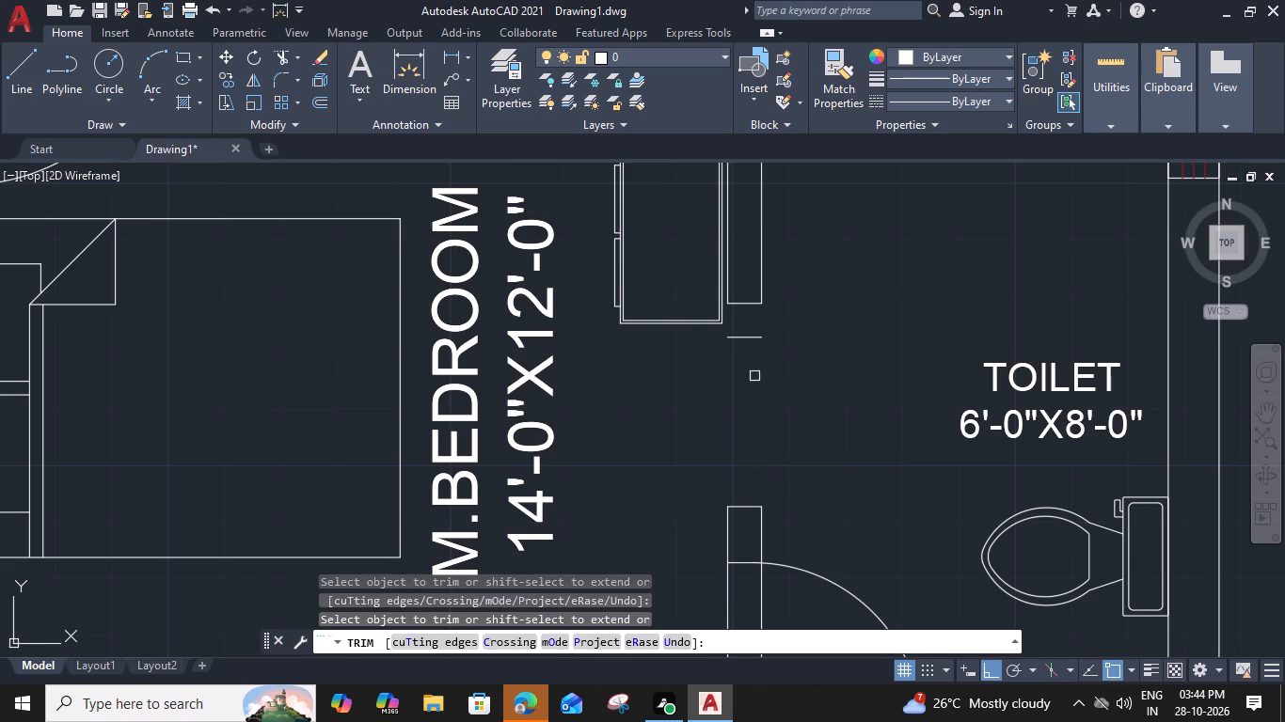
Extend the wall lines north of the opening down to the new jamb line and remove the old jamb line.
left_click(763, 279, "shift")
left_click(730, 293, "shift")
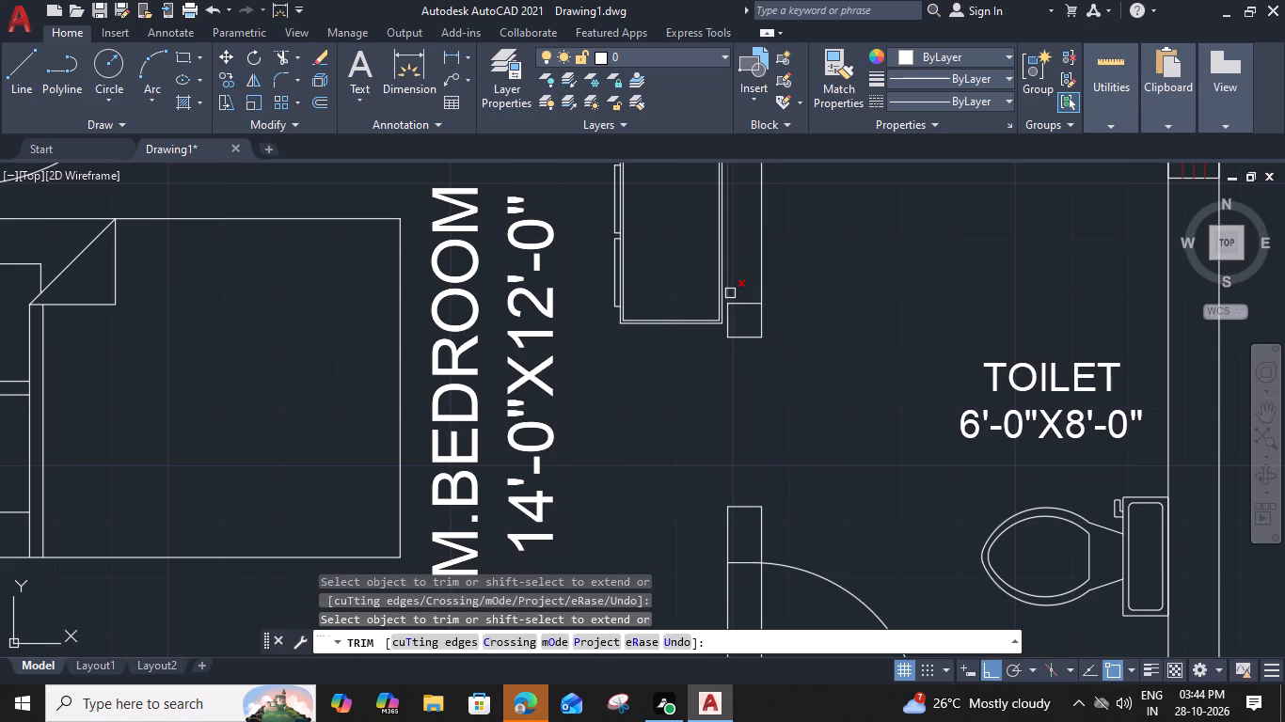
left_click(741, 303)
key("Escape")
Move the toilet door by its hinge corner back into the shifted opening, onto the west corner of the new south jamb.
middle_click_drag(812, 406, 799, 301)
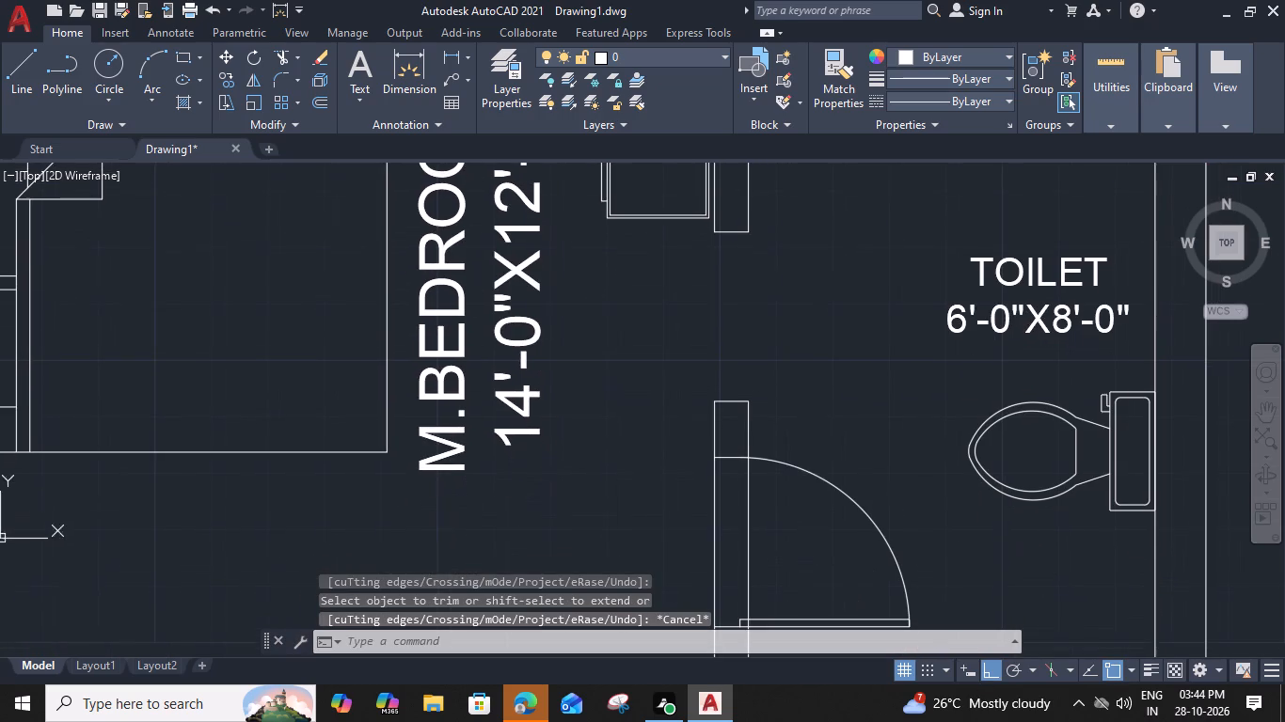
left_click(810, 474)
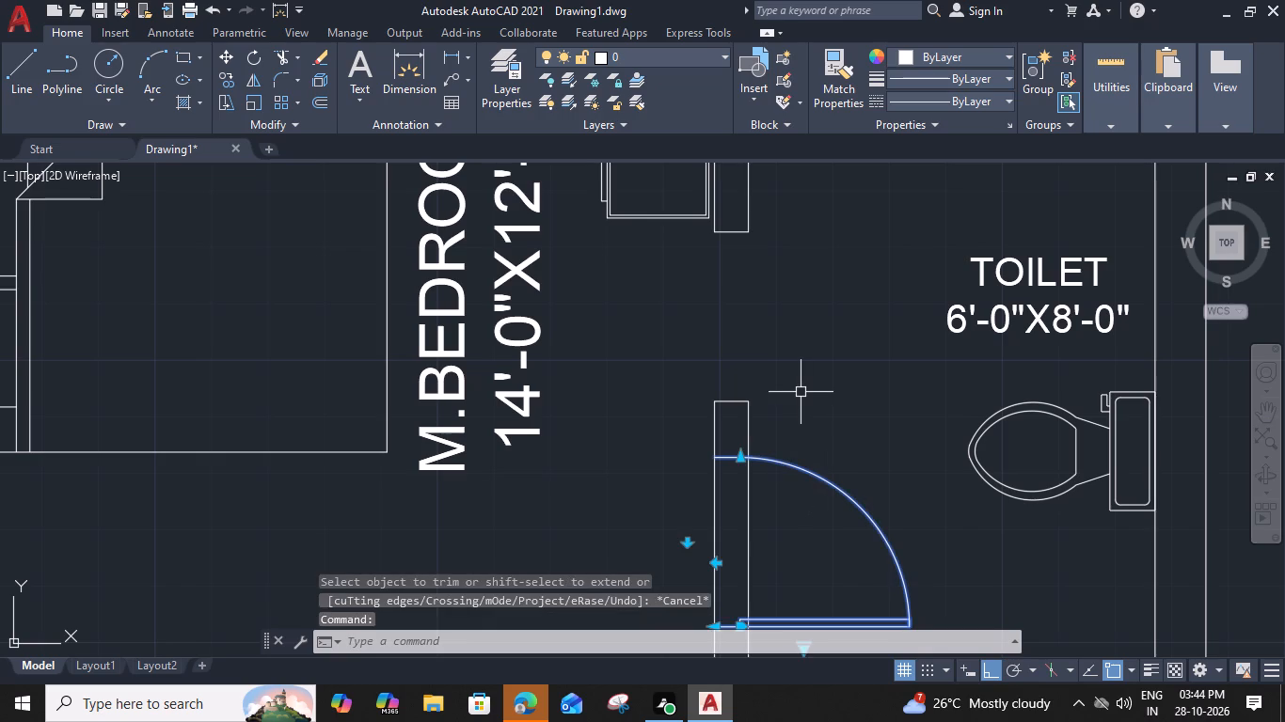
key("n")
key("Escape")
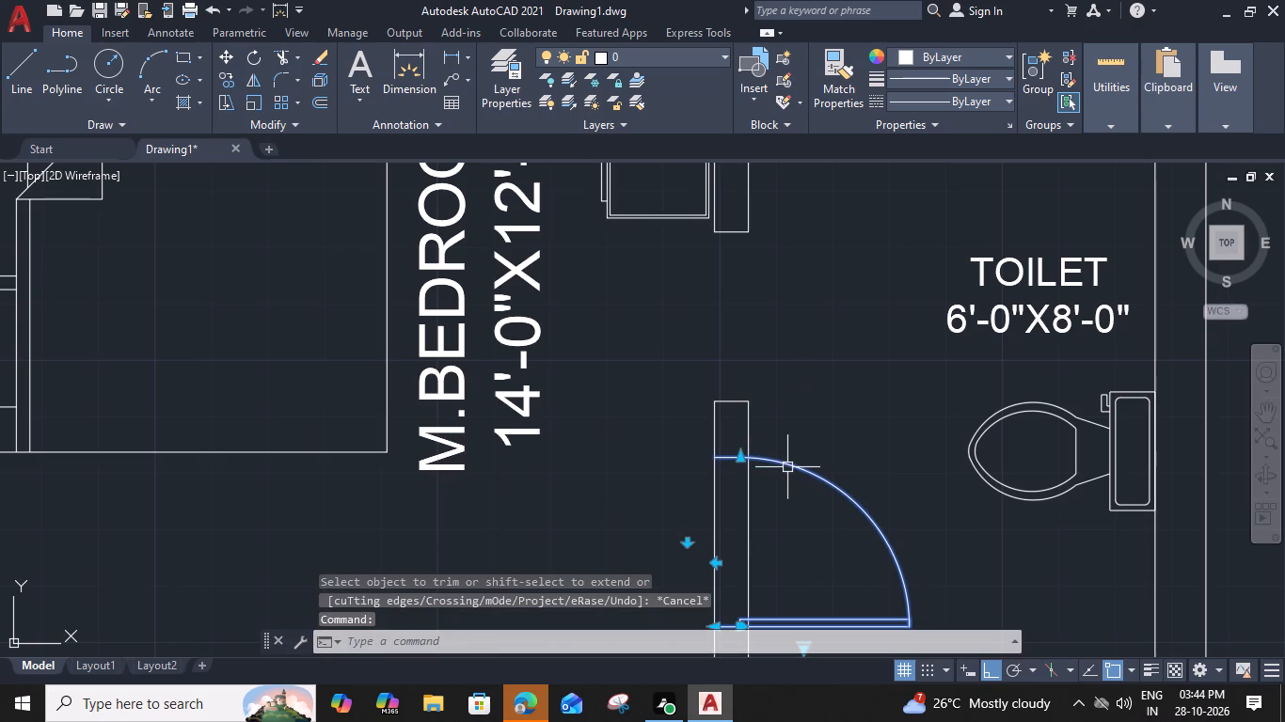
left_click(787, 467)
type("M")
key("space")
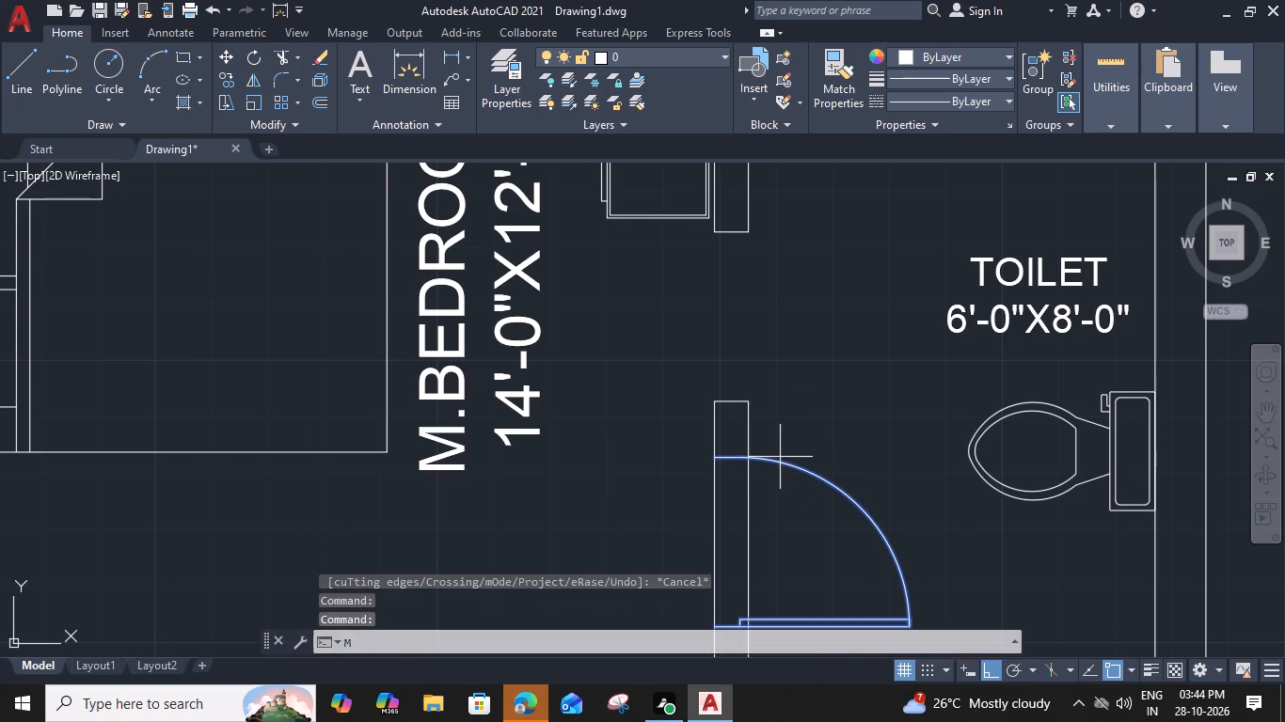
middle_click_drag(782, 457, 785, 331)
left_click(717, 503)
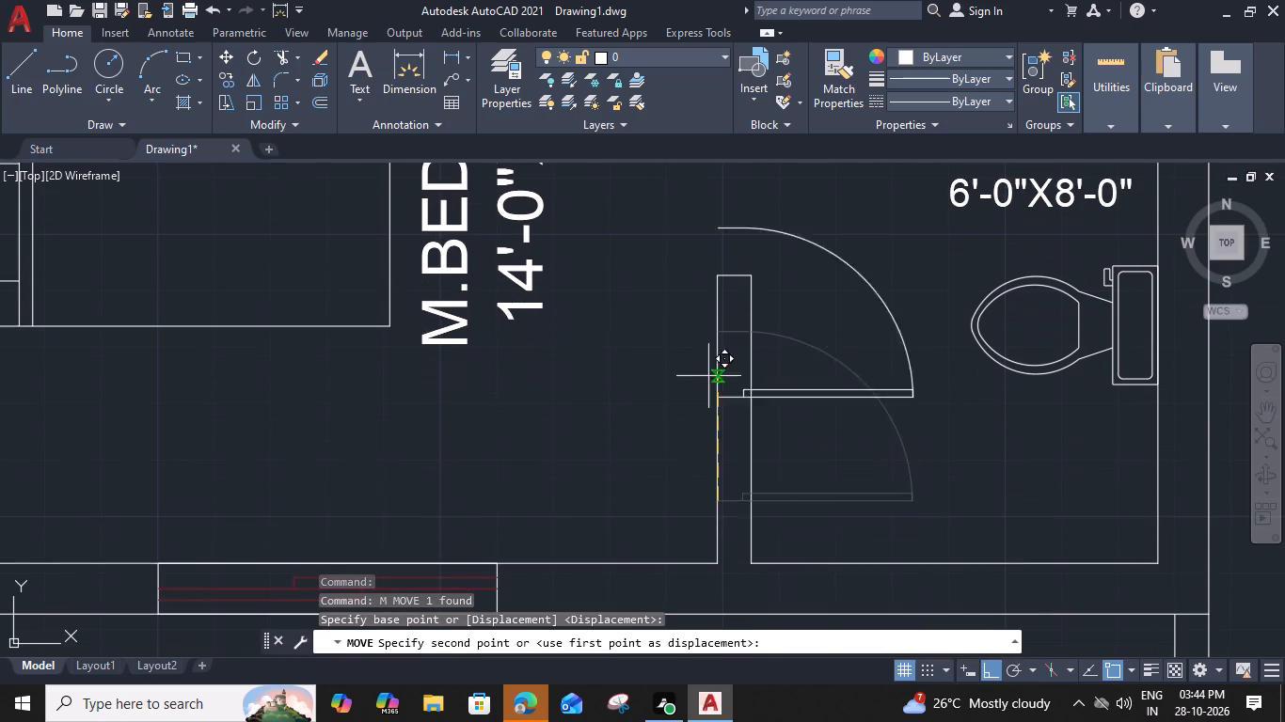
scroll(706, 331, "up", 1)
middle_click_drag(706, 330, 684, 509)
left_click(702, 424)
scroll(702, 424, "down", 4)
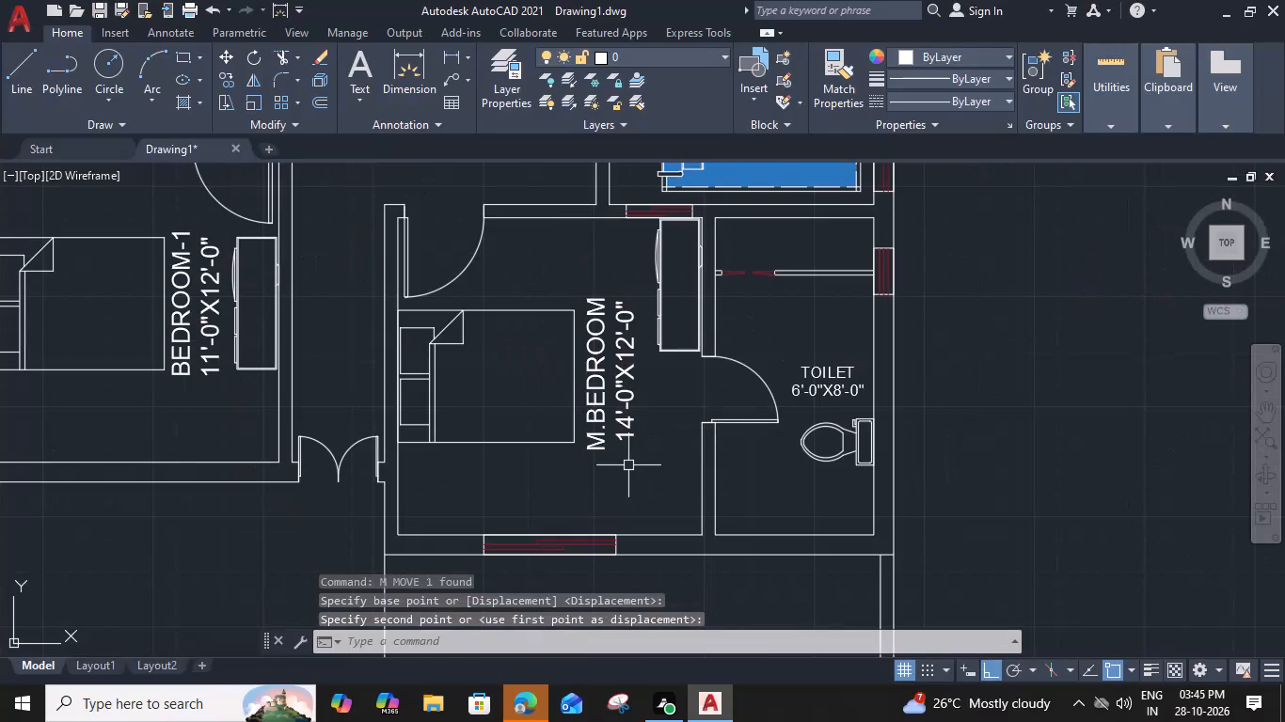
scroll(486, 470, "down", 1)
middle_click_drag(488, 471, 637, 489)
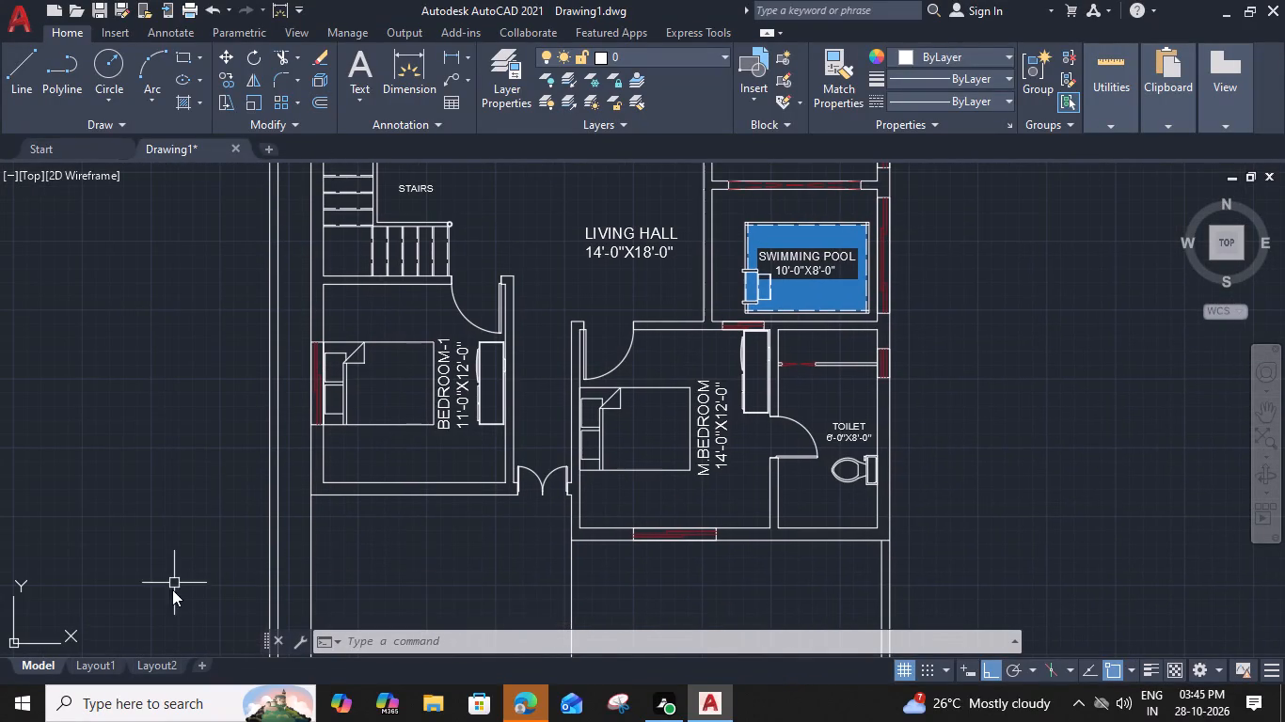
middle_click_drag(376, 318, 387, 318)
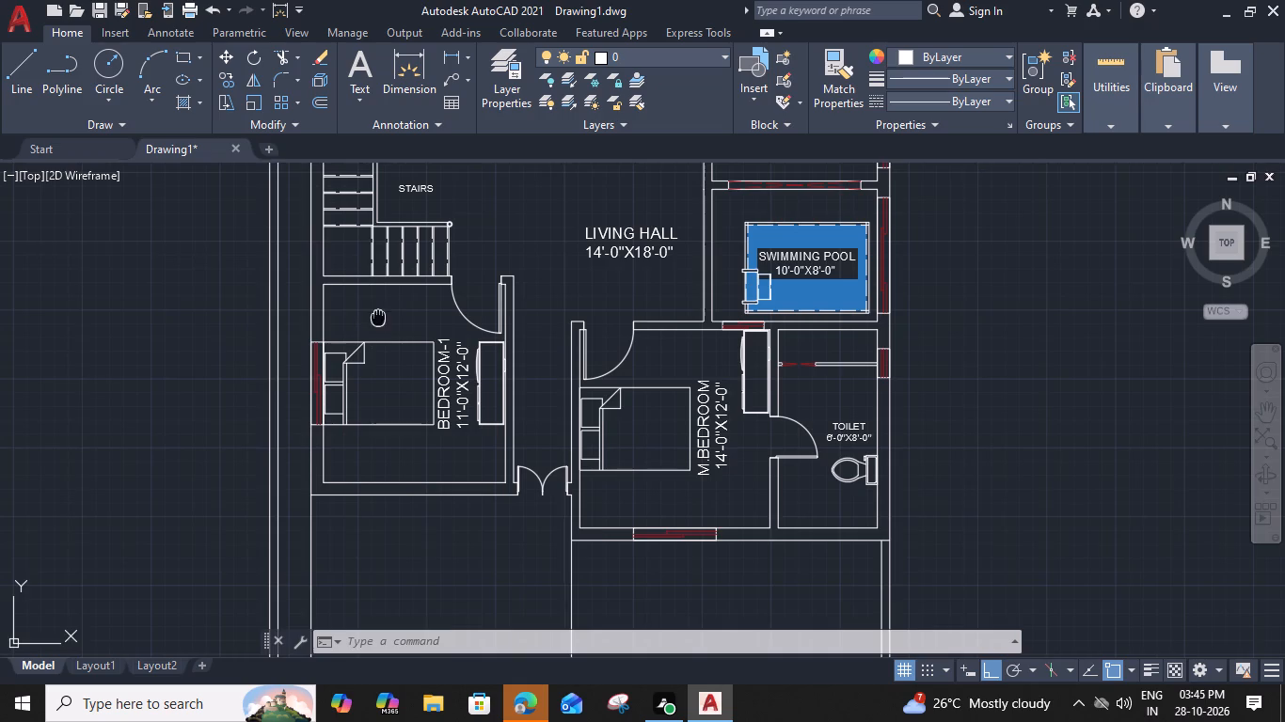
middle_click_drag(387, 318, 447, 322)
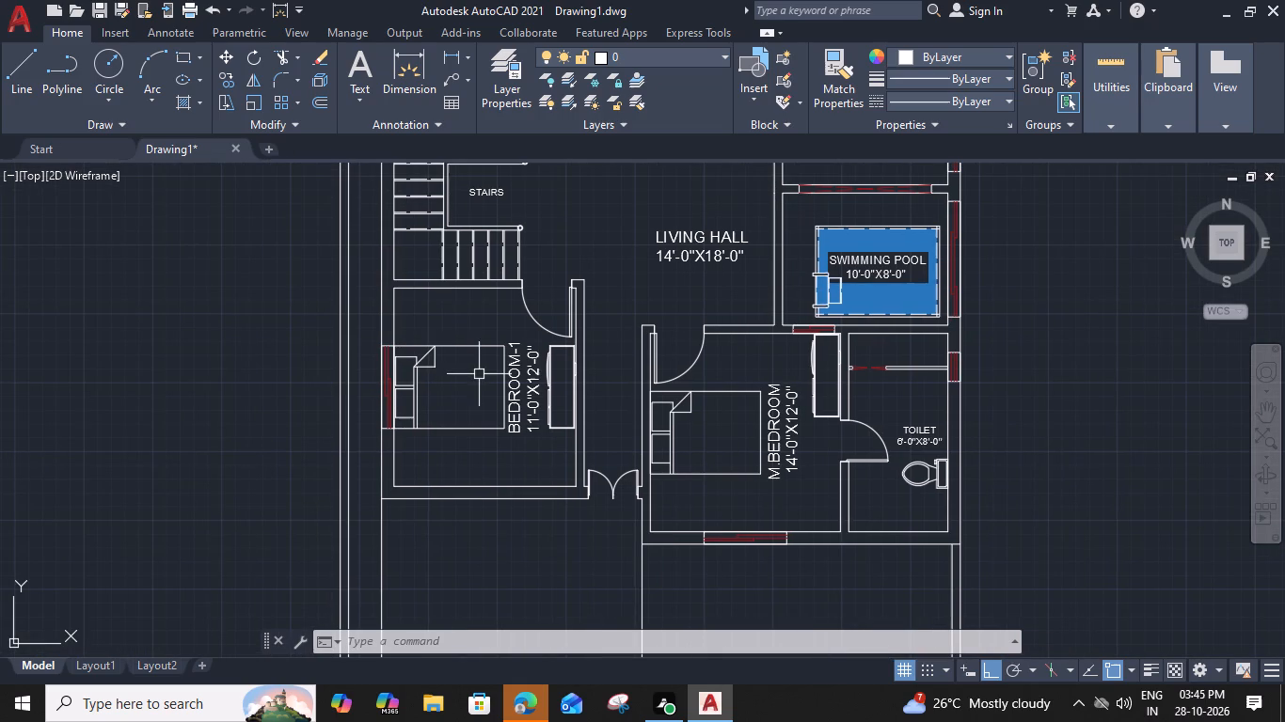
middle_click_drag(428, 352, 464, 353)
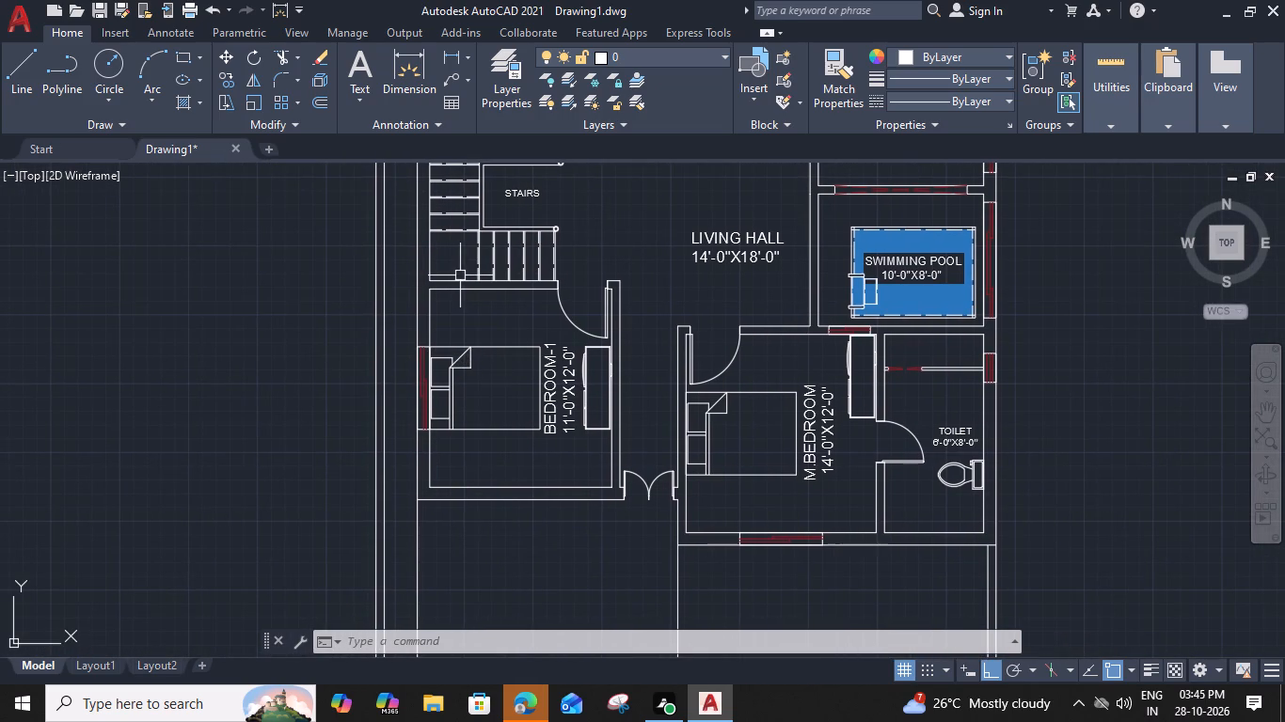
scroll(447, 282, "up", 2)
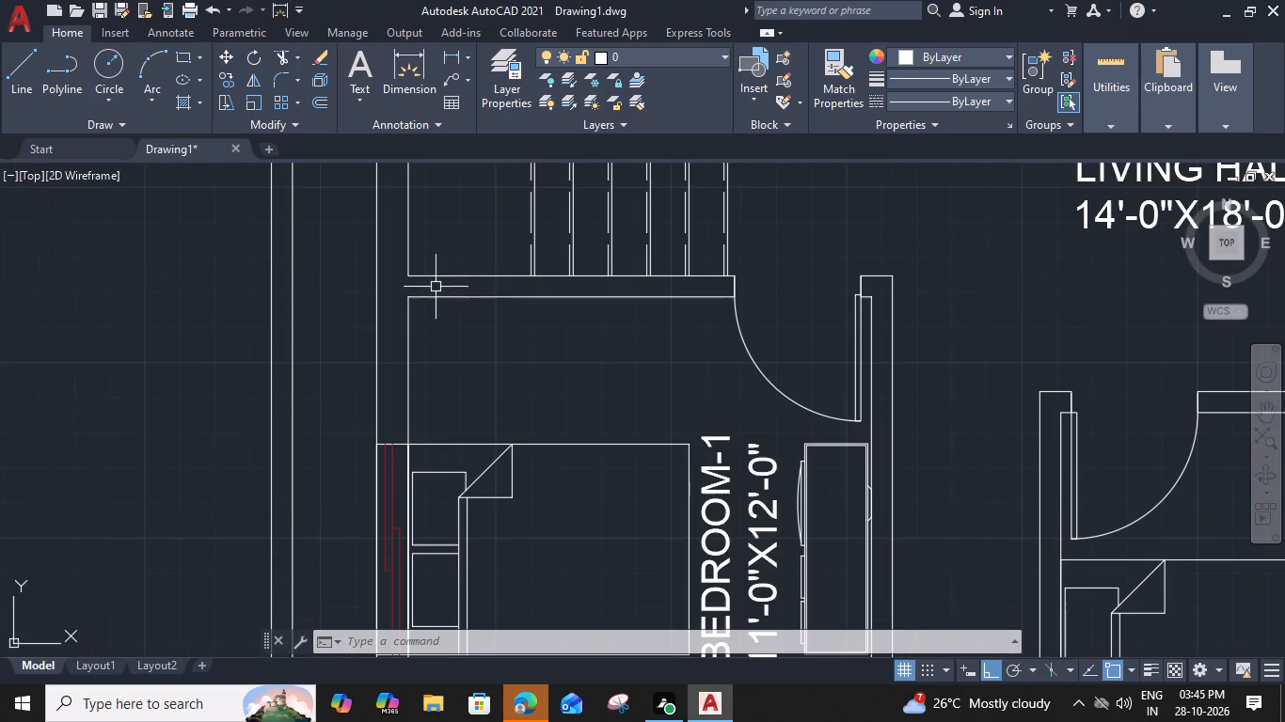
Offset the inner faces of BEDROOM-1's north and west walls 1" into the room for a wardrobe outline.
left_click(429, 300)
type("O 1")
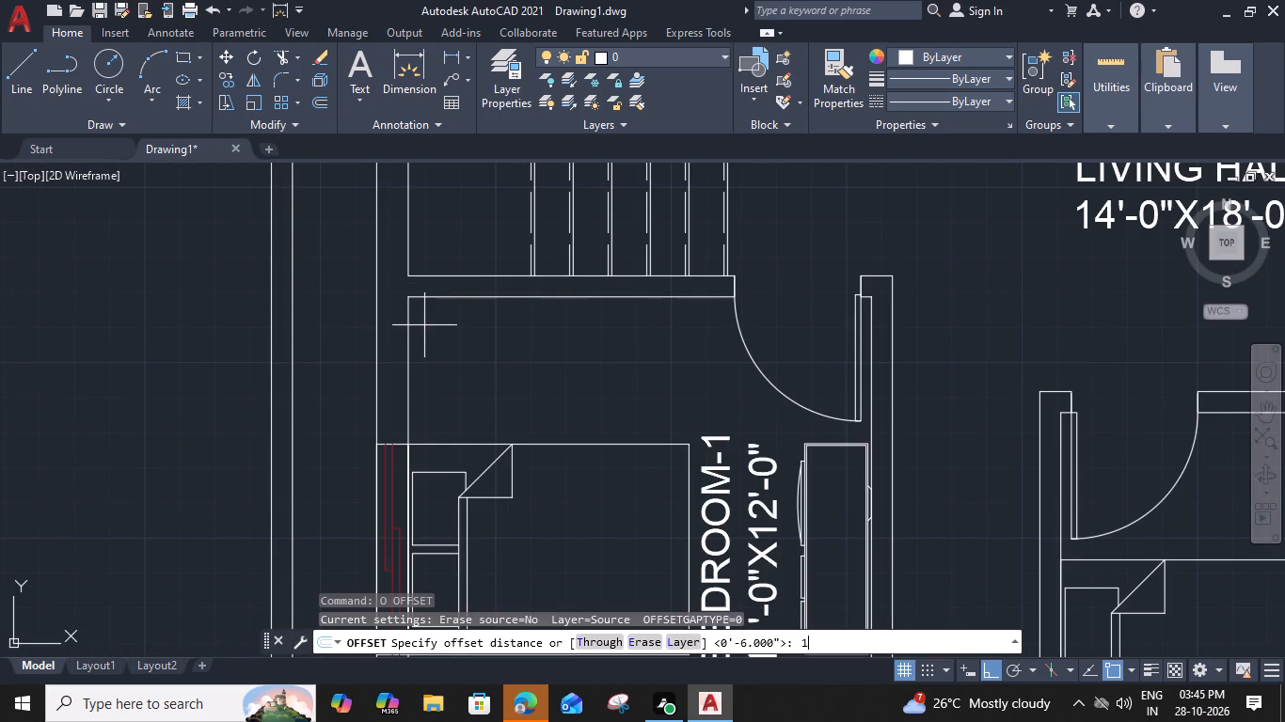
key("shift+quotedbl")
key("Return")
left_click(427, 365)
left_click(405, 336)
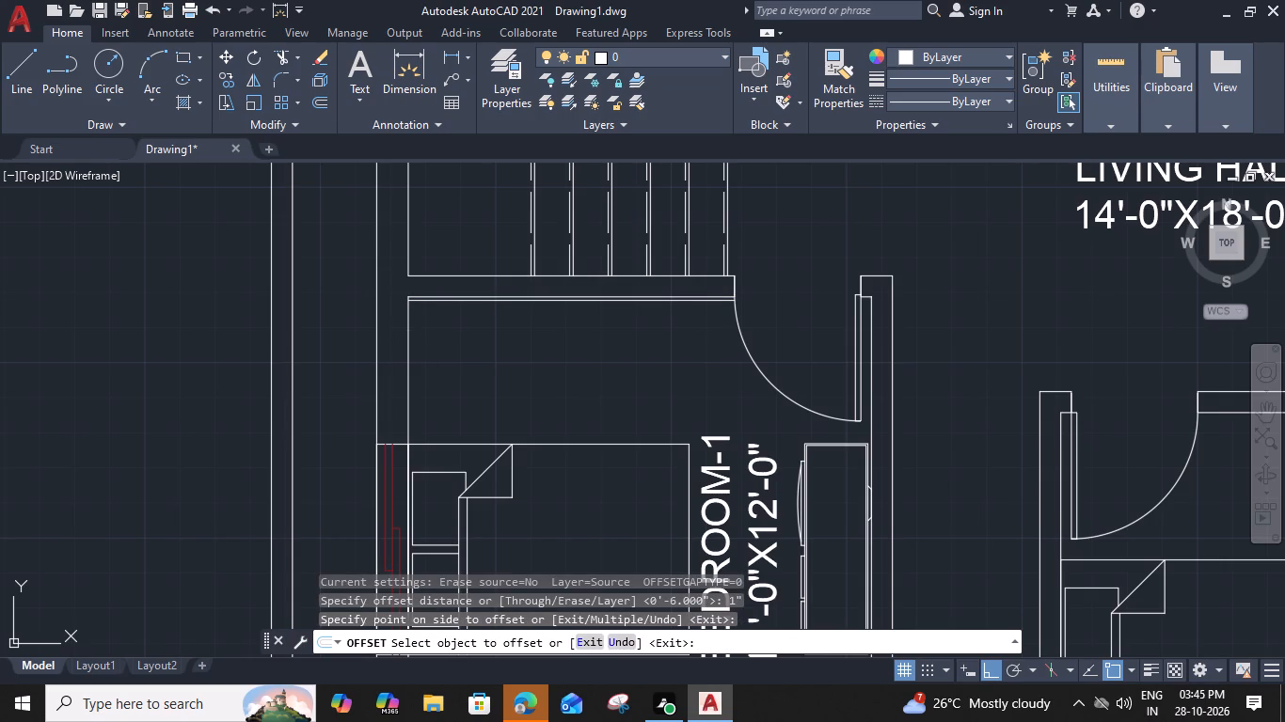
left_click(437, 353)
key("Escape")
Offset the wardrobe's north back line 2' to the south as its front line.
left_click(446, 301)
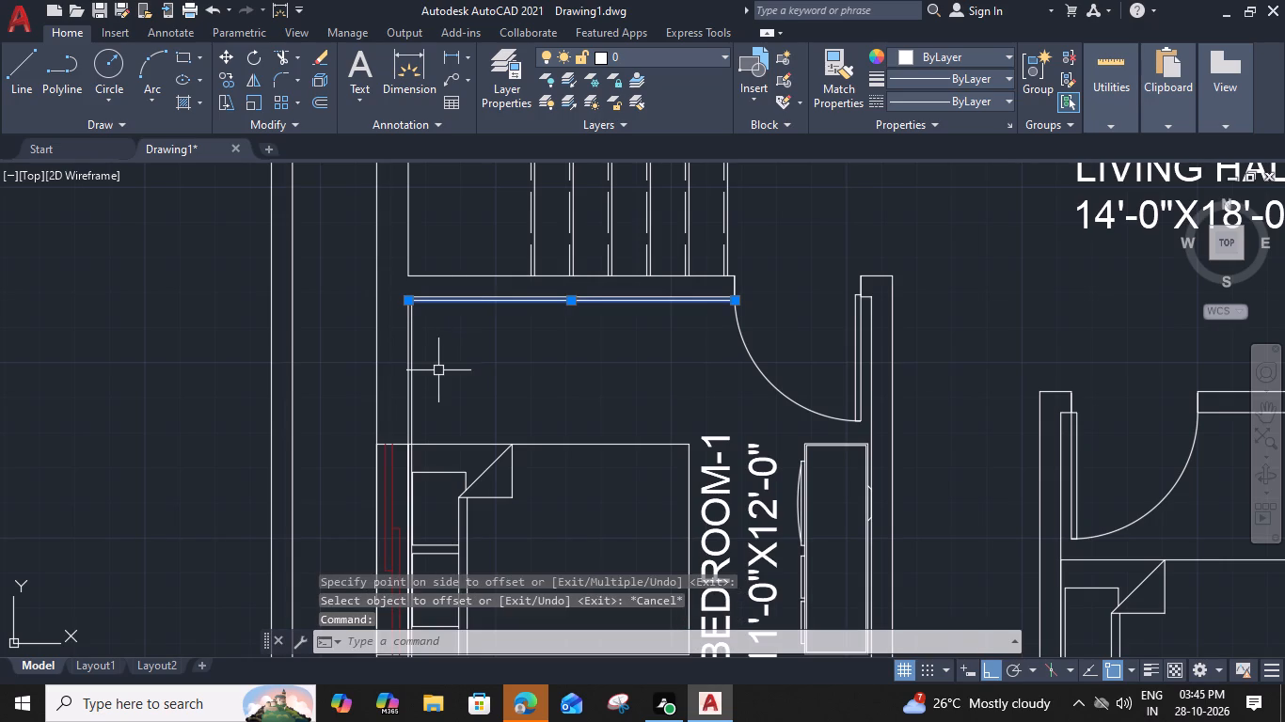
type("O 2'")
key("space")
left_click(440, 393)
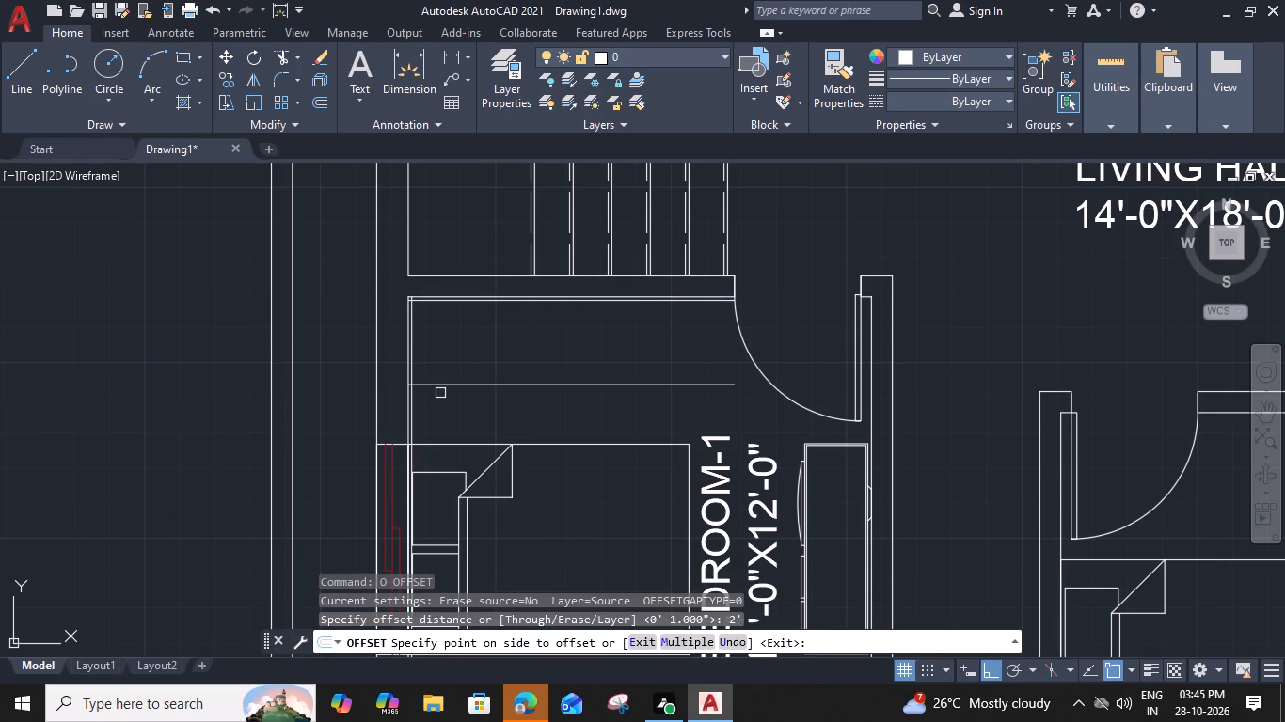
key("Escape")
Offset the wardrobe's front line 2" to the north to form the shutter thickness.
left_click_drag(443, 385, 443, 374)
key("o")
key("space")
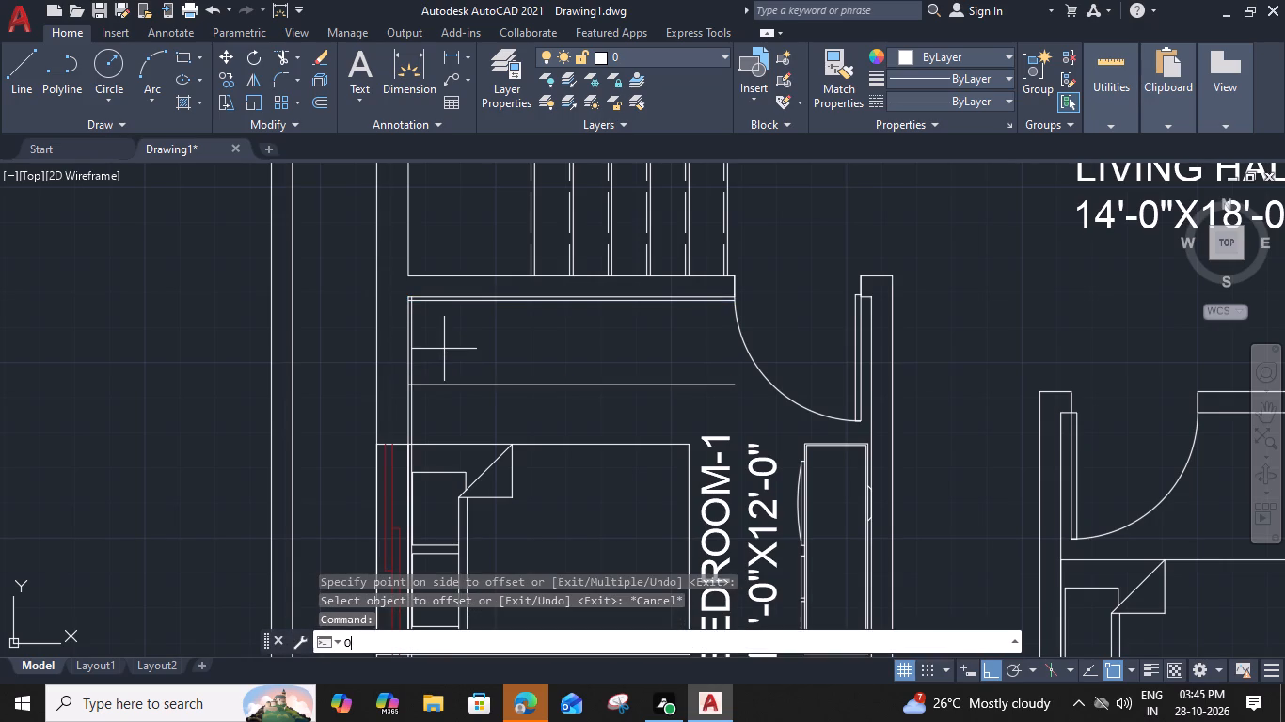
key("2")
key("shift+quotedbl")
key("Return")
left_click(446, 337)
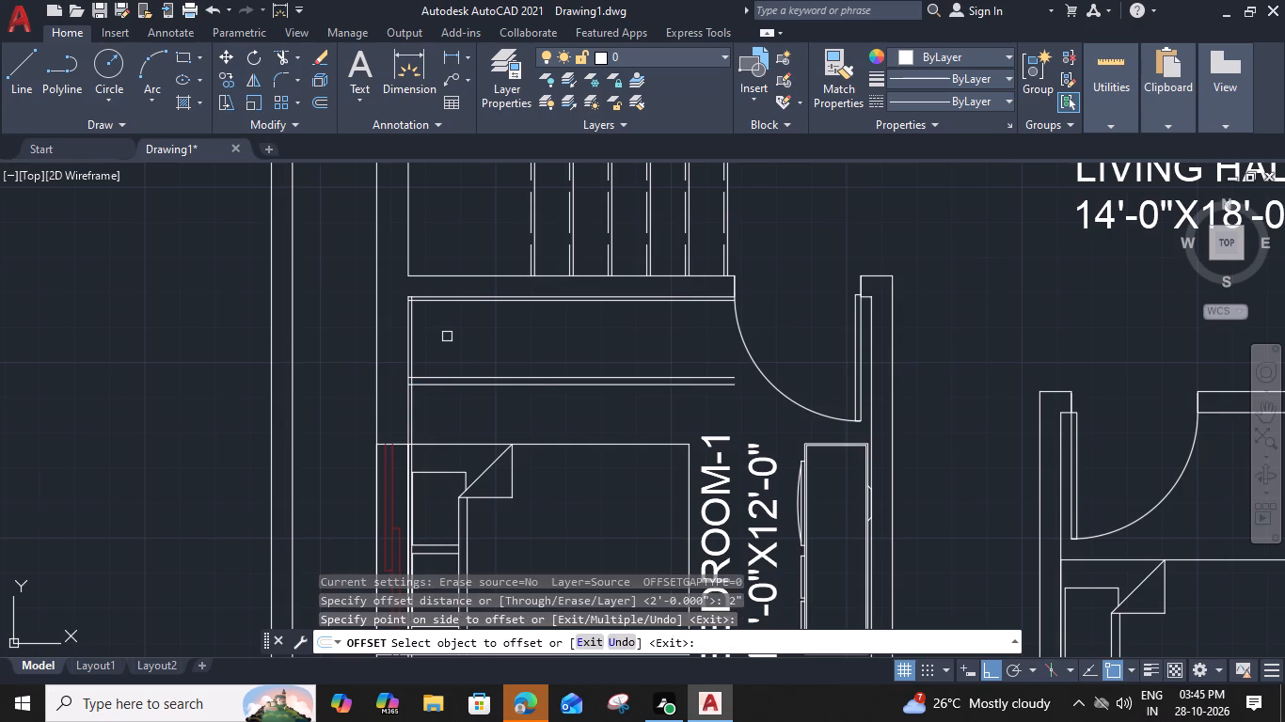
key("Escape")
Draw the wardrobe's east end line straight from the back line to the front line, short of the bedroom door.
key("l")
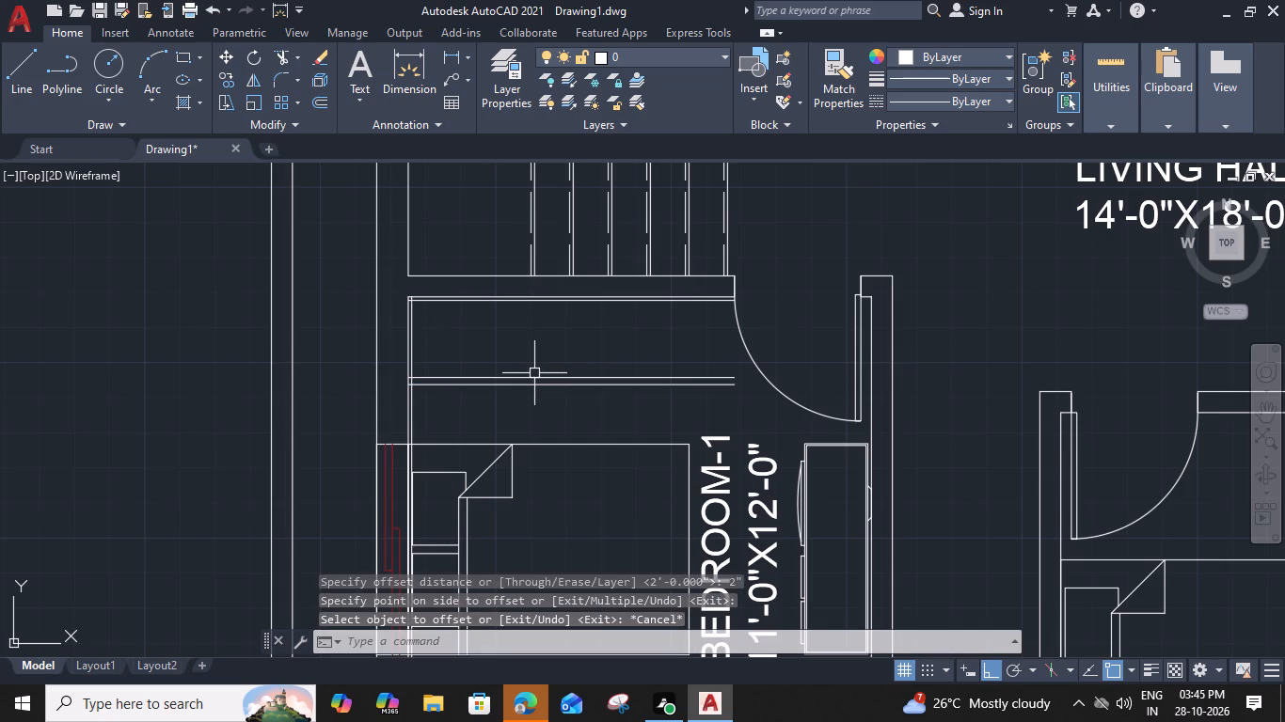
key("space")
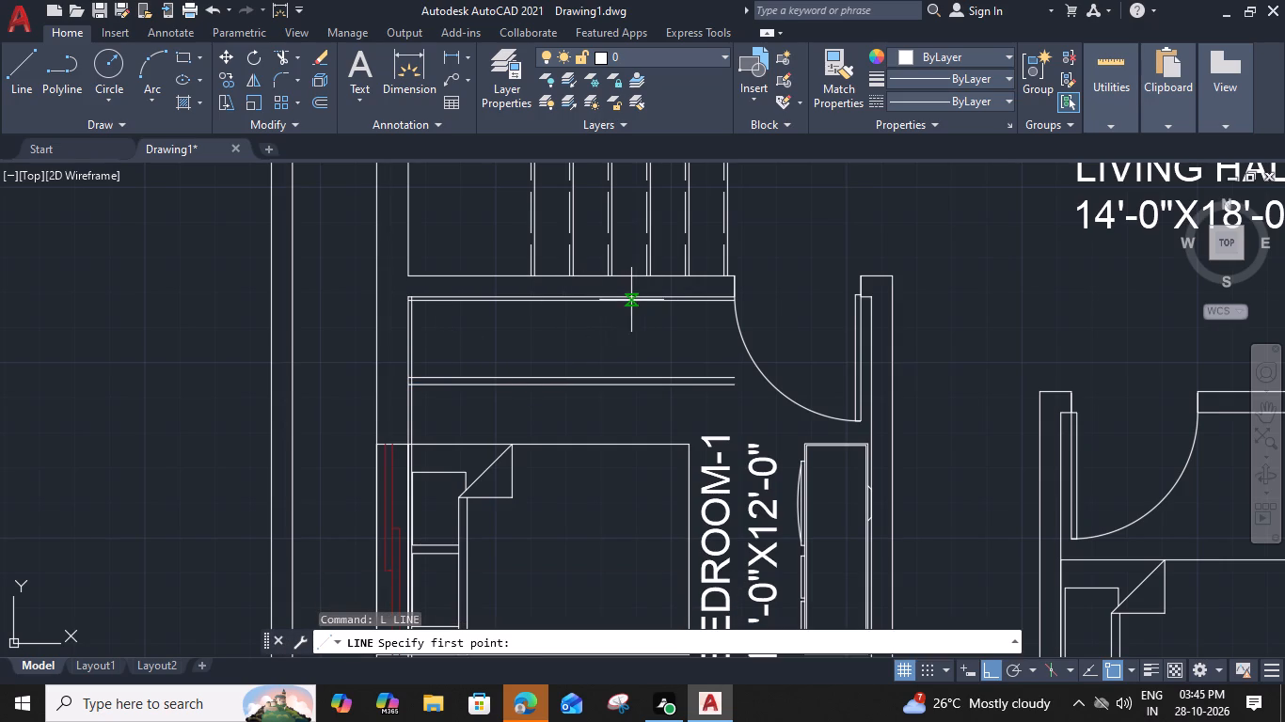
left_click(632, 300)
left_click(630, 387)
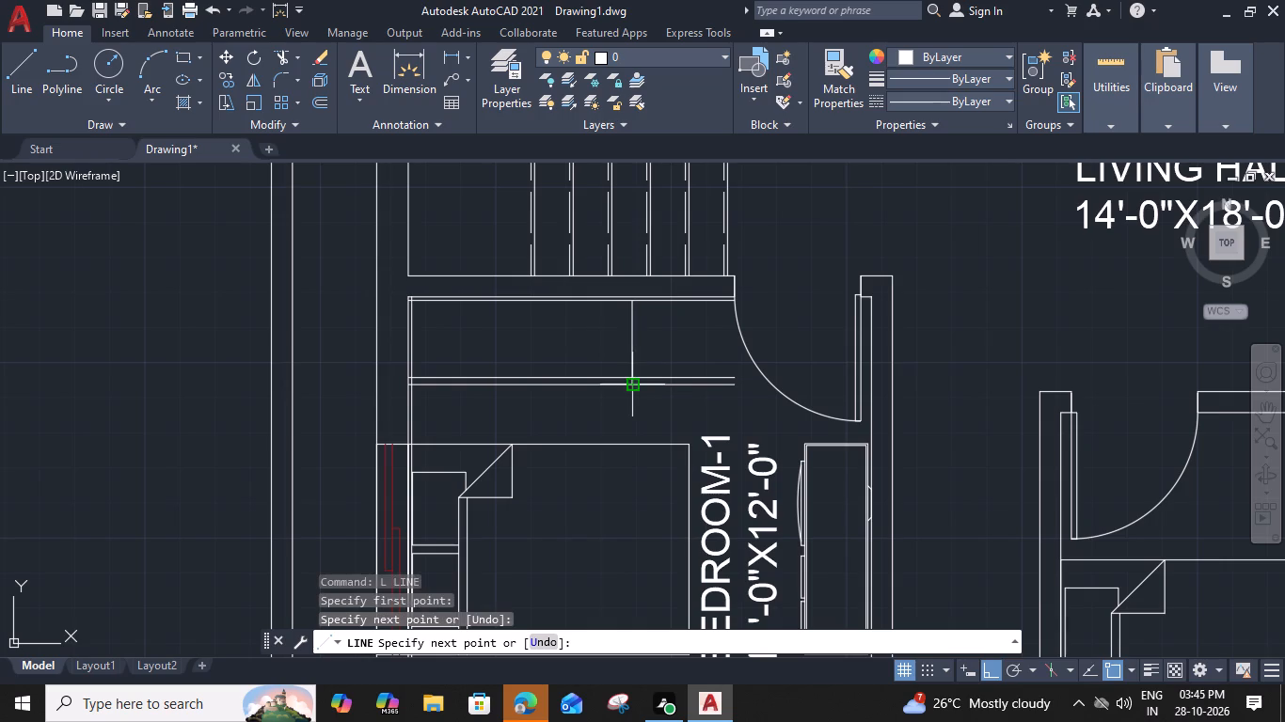
key("space")
Trim the wardrobe lines beyond the east end line, the west side line south of the front, and the stubs at the west side.
type("TR")
key("space")
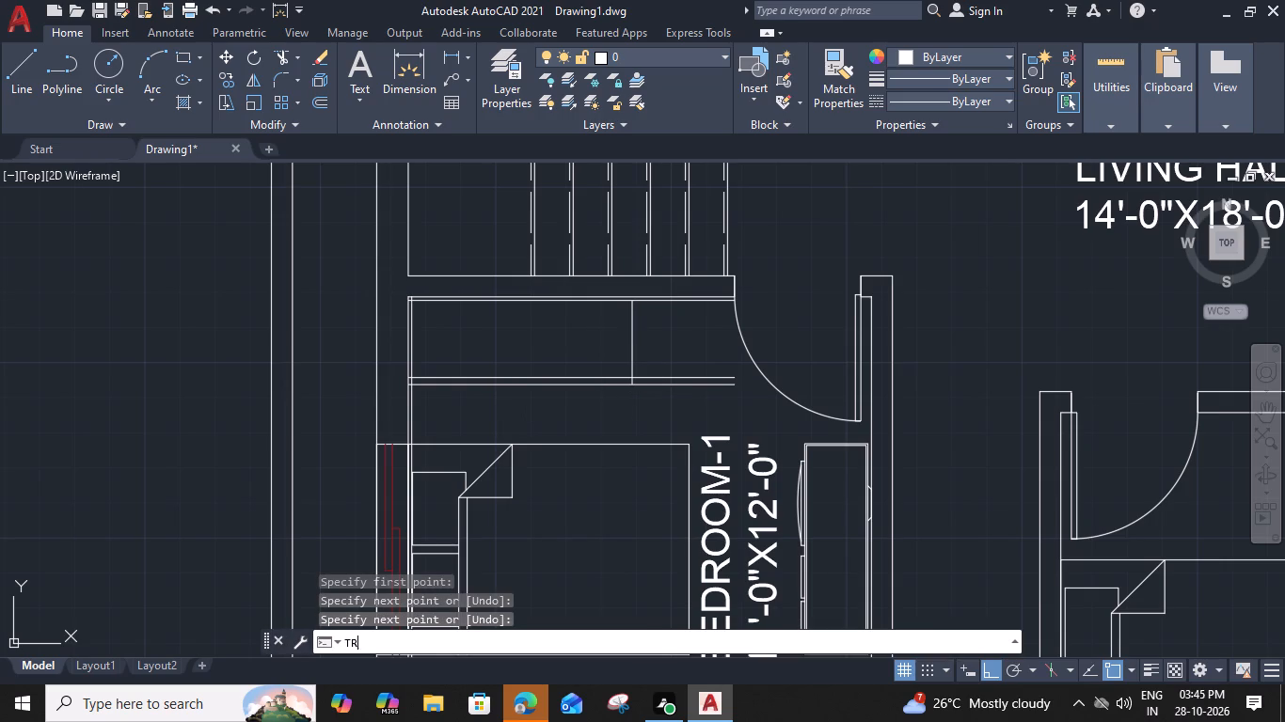
scroll(656, 311, "up", 1)
left_click(660, 296)
left_click(658, 371)
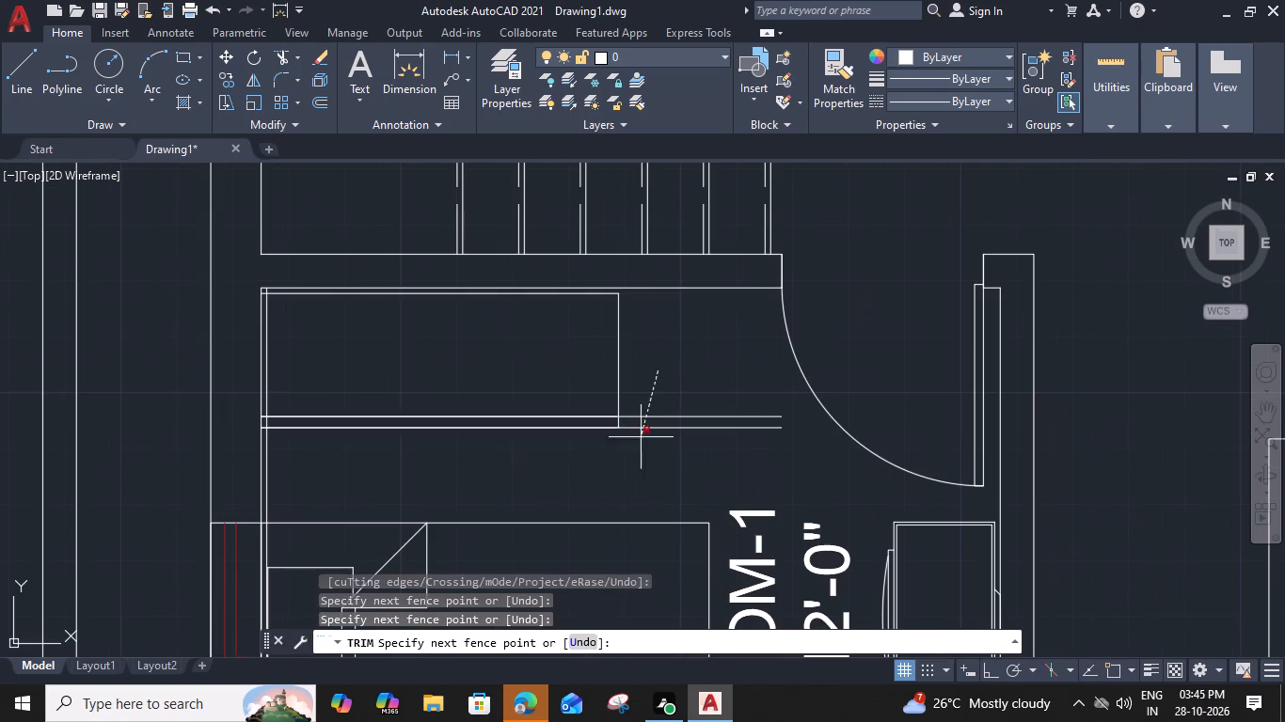
left_click(636, 442)
left_click(271, 449)
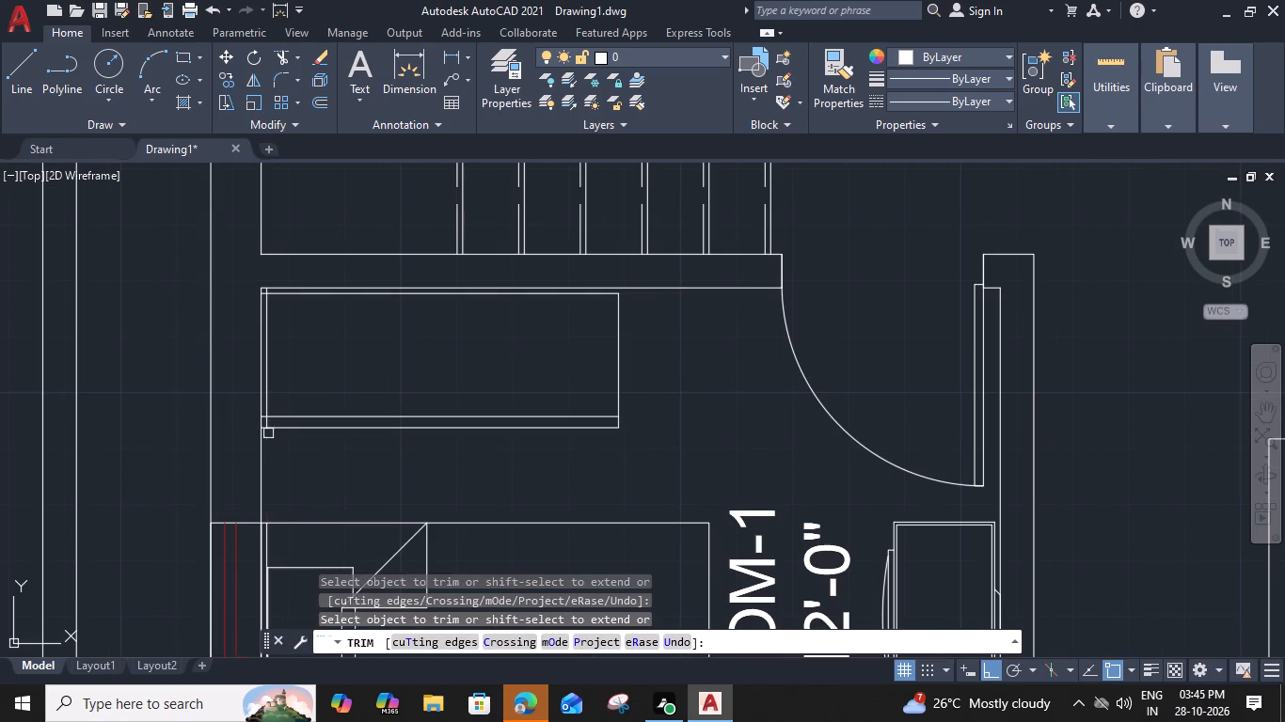
scroll(266, 423, "up", 3)
left_click(258, 398)
left_click(254, 470)
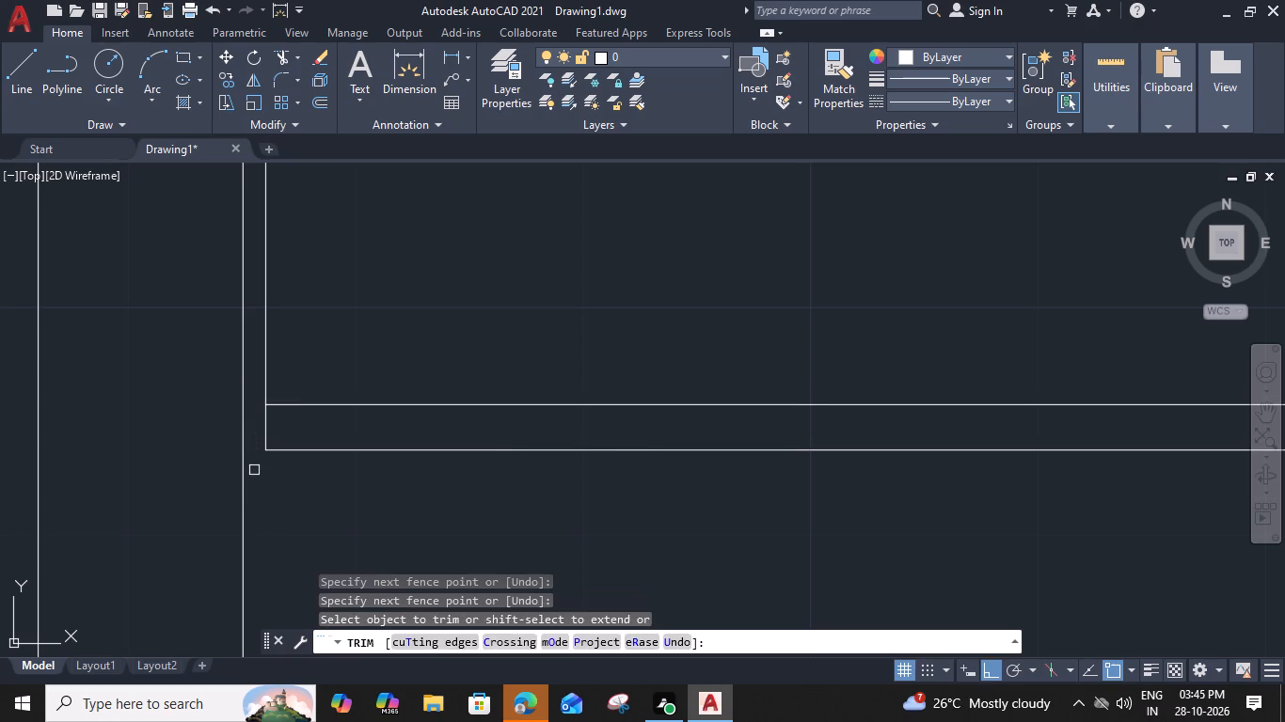
key("Escape")
Trim the crossing line ends at the wardrobe's northwest corner.
scroll(260, 466, "down", 3)
middle_click_drag(283, 455, 465, 433)
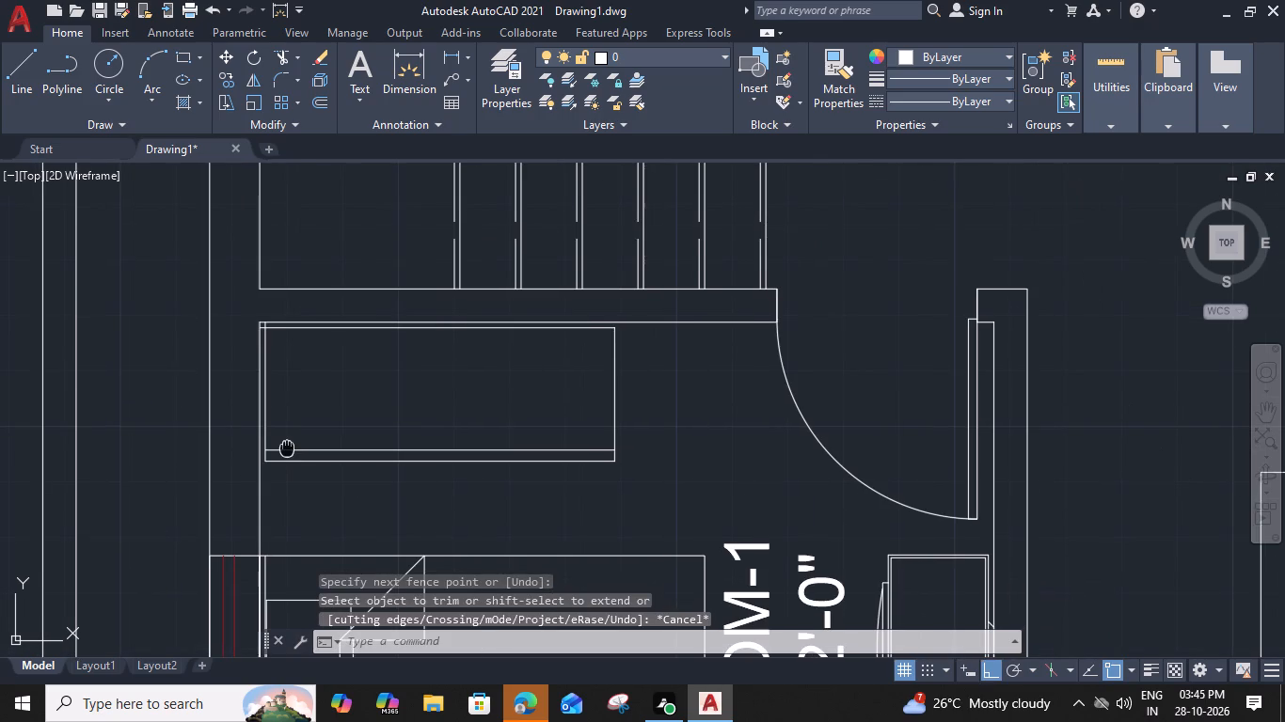
key("t")
key("r")
key("space")
scroll(472, 271, "up", 4)
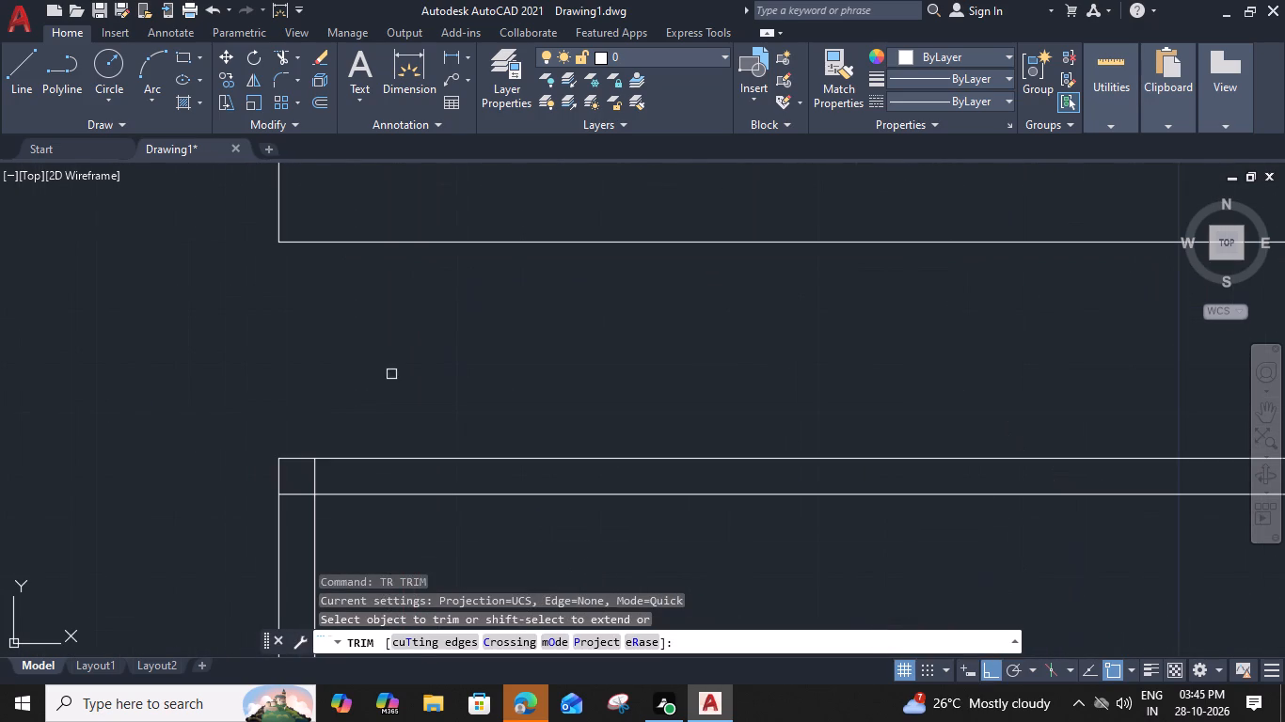
left_click(332, 472)
left_click(293, 504)
scroll(293, 497, "down", 3)
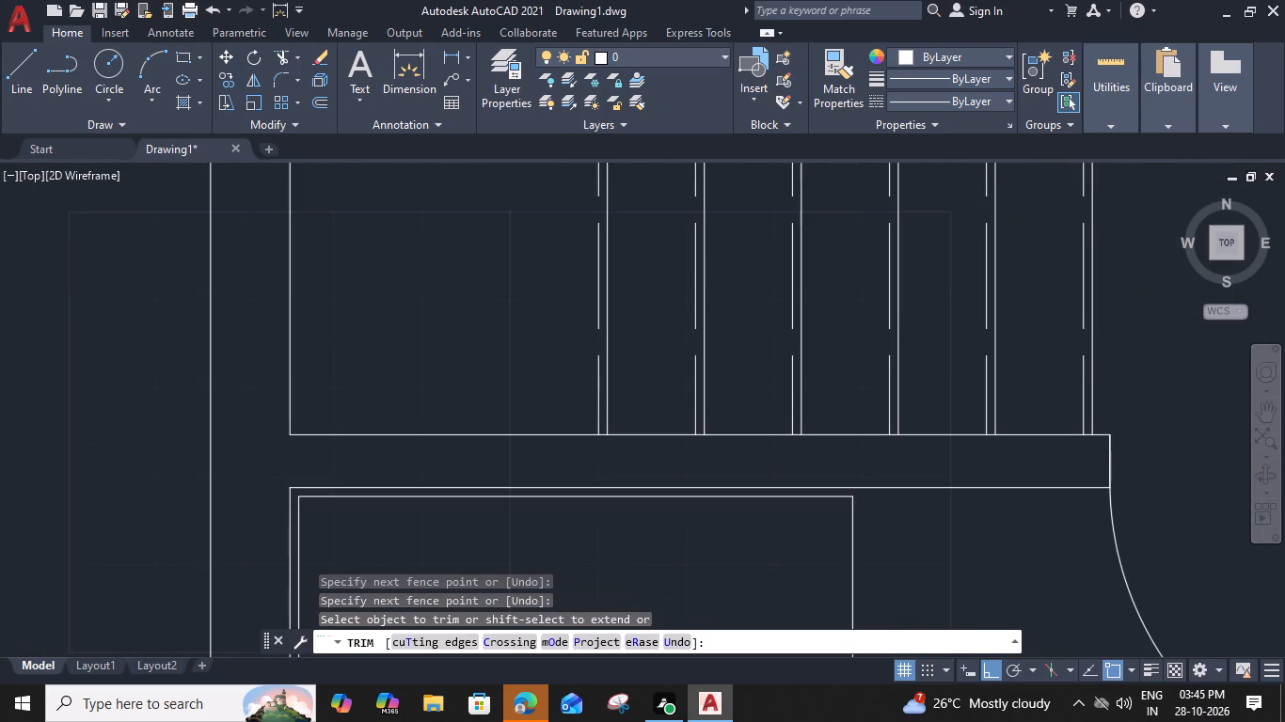
middle_click_drag(424, 531, 538, 167)
key("Escape")
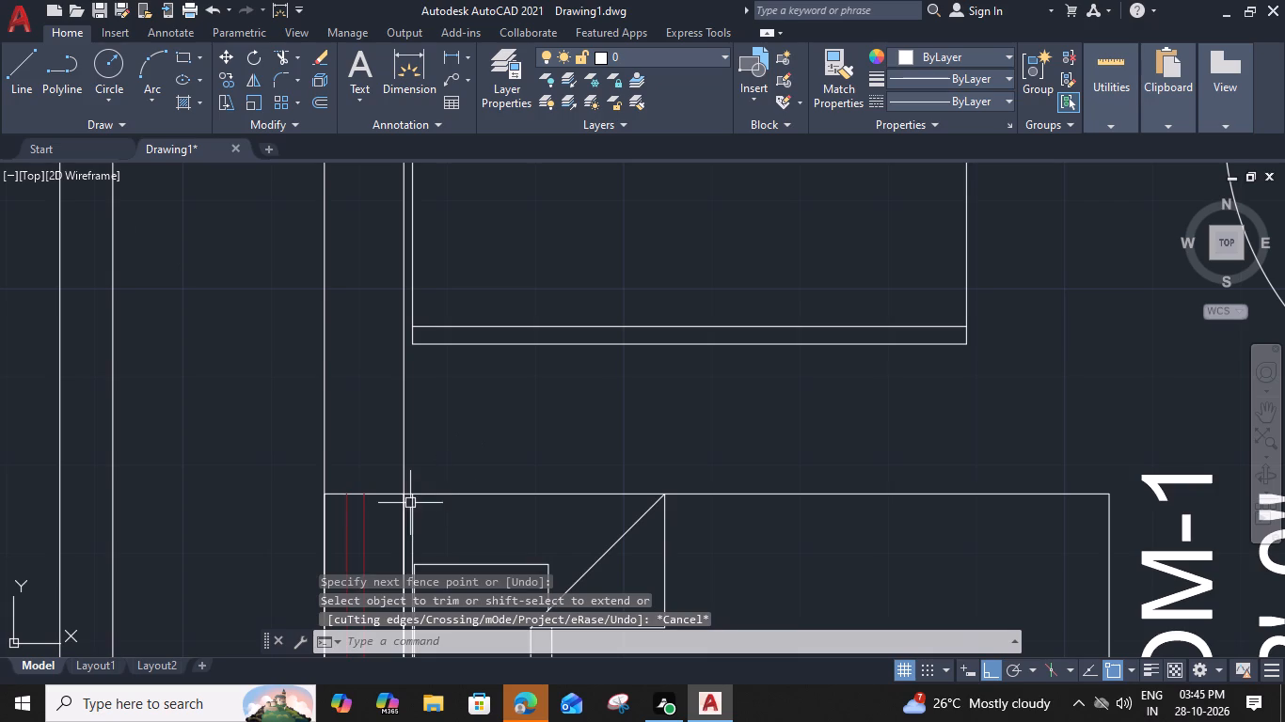
Erase the leftover piece of the west offset line beside the head of BEDROOM-1's bed.
left_click(413, 505)
key("Delete")
middle_click_drag(484, 383, 480, 504)
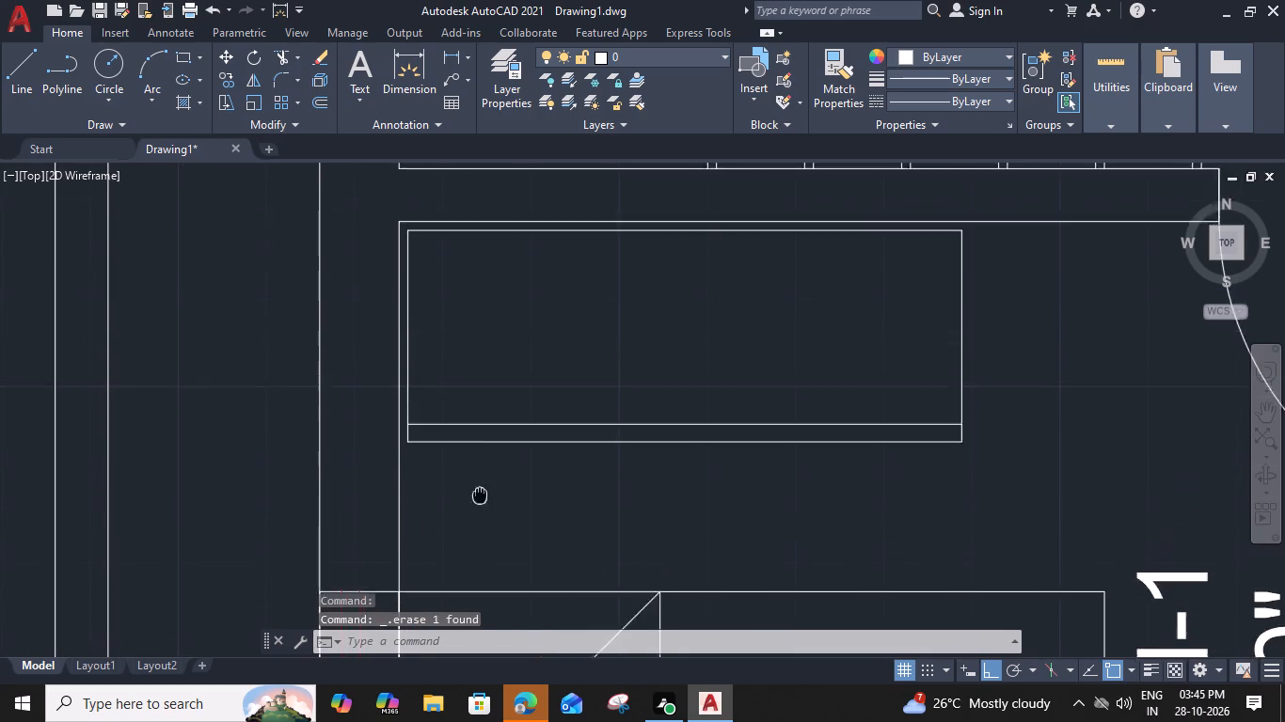
middle_click_drag(480, 504, 480, 532)
key("space")
key("space")
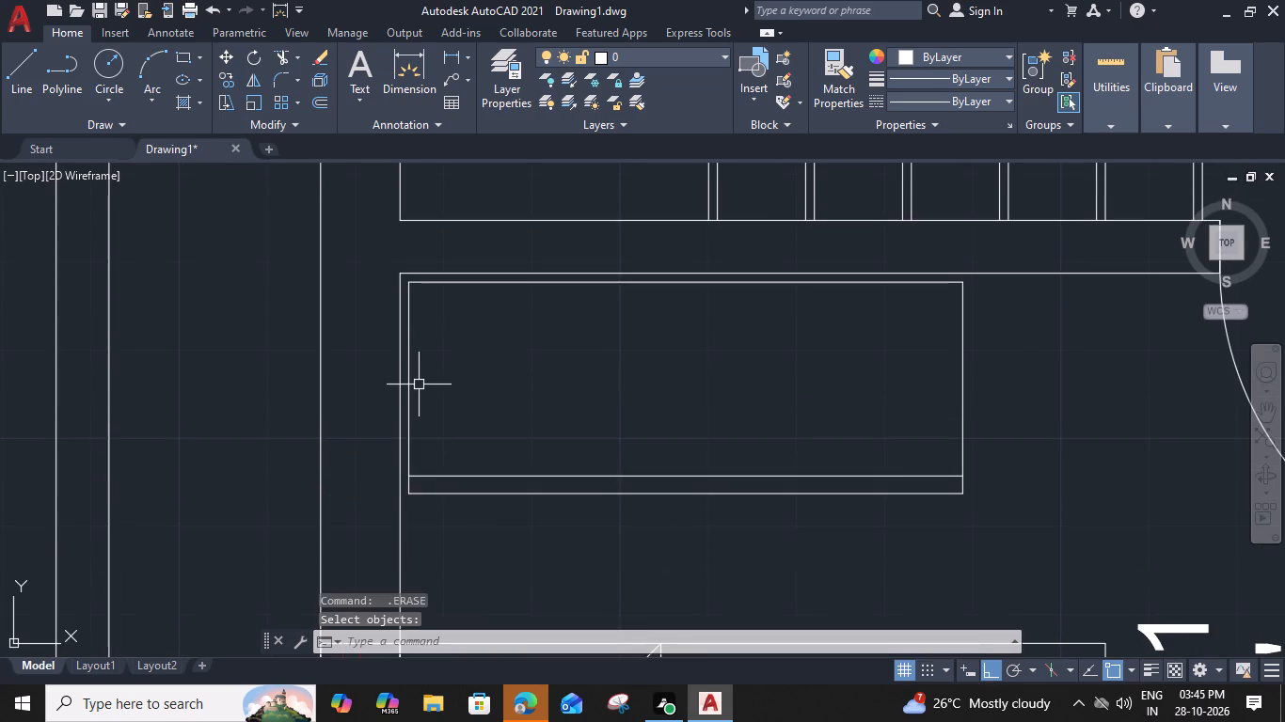
Draw the hanging rail lengthwise through the wardrobe, from the midpoint of its west side to its east end.
key("l")
key("space")
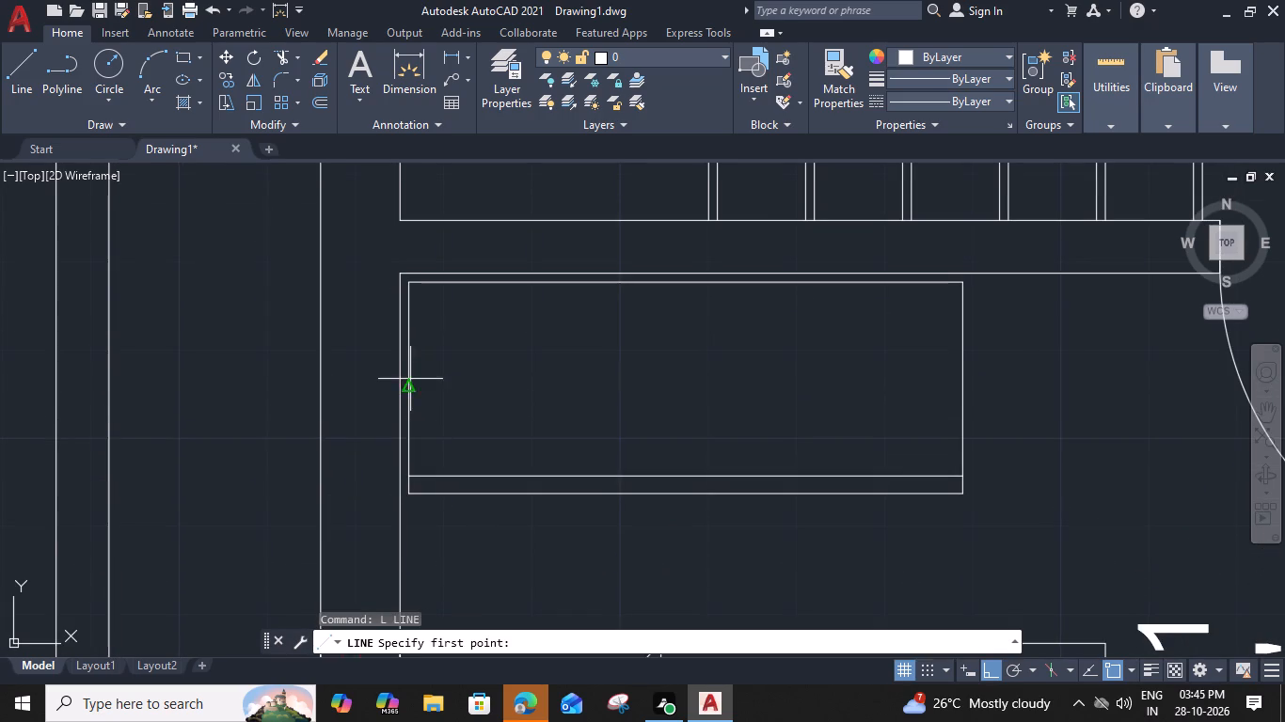
left_click(410, 385)
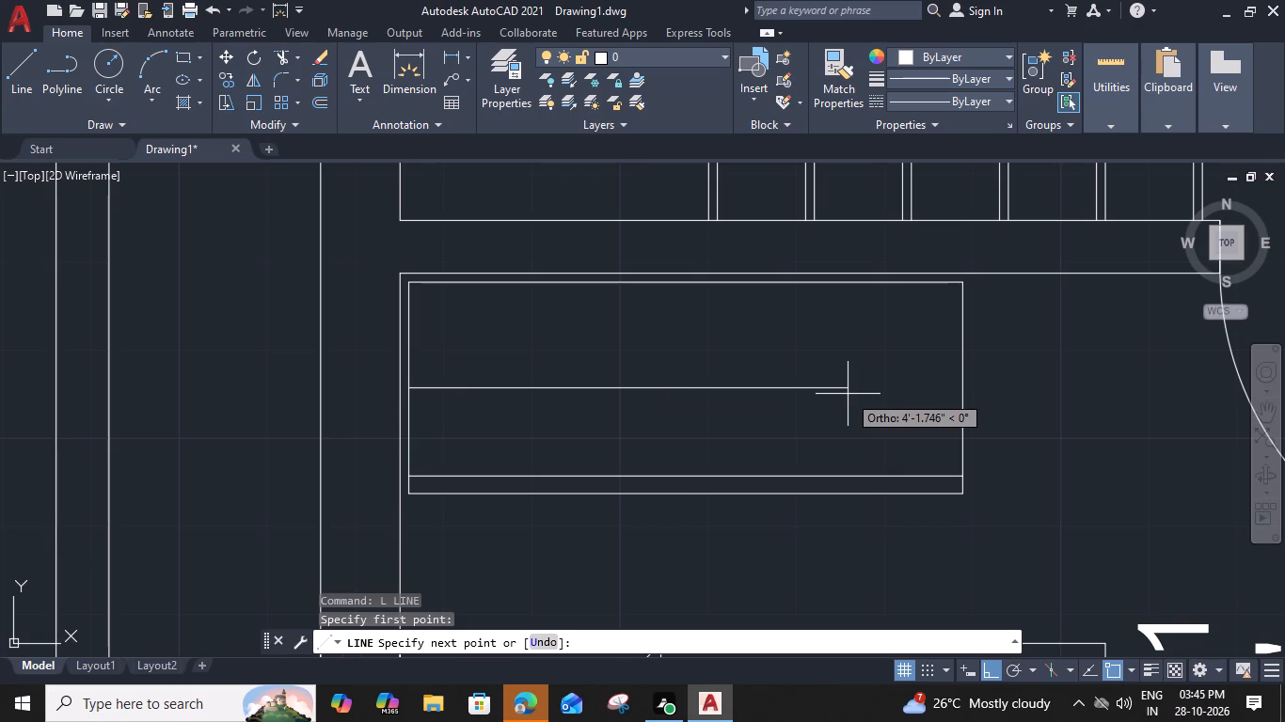
left_click(965, 391)
key("space")
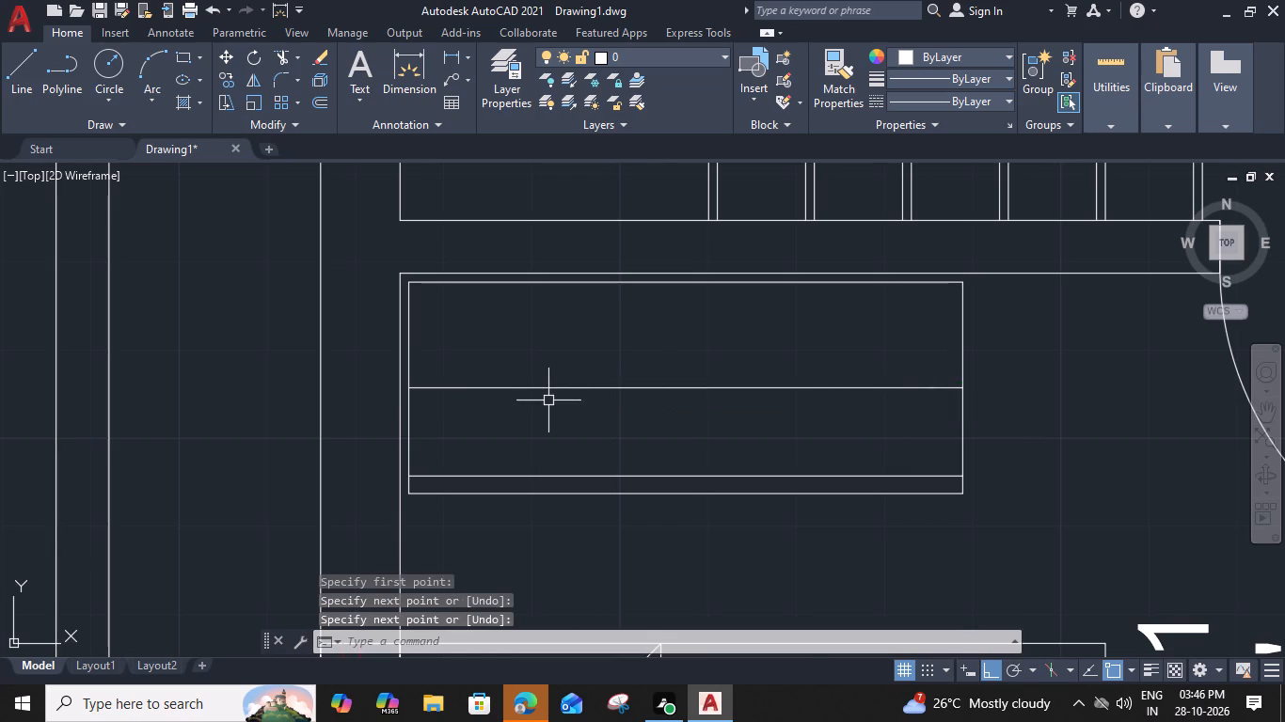
Draw a slanted hanger line from the wardrobe's northwest corner to the inner front line, slightly east of the west side.
scroll(556, 411, "down", 3)
middle_click_drag(675, 471, 570, 354)
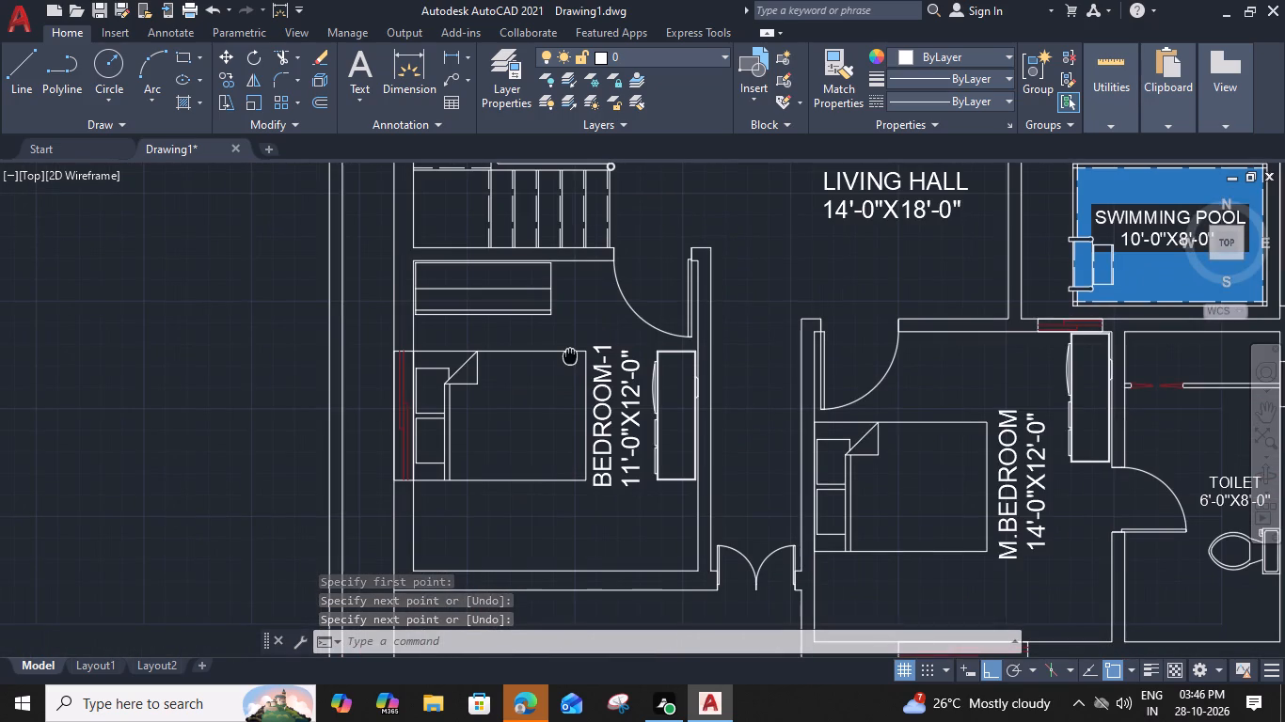
middle_click_drag(570, 354, 624, 420)
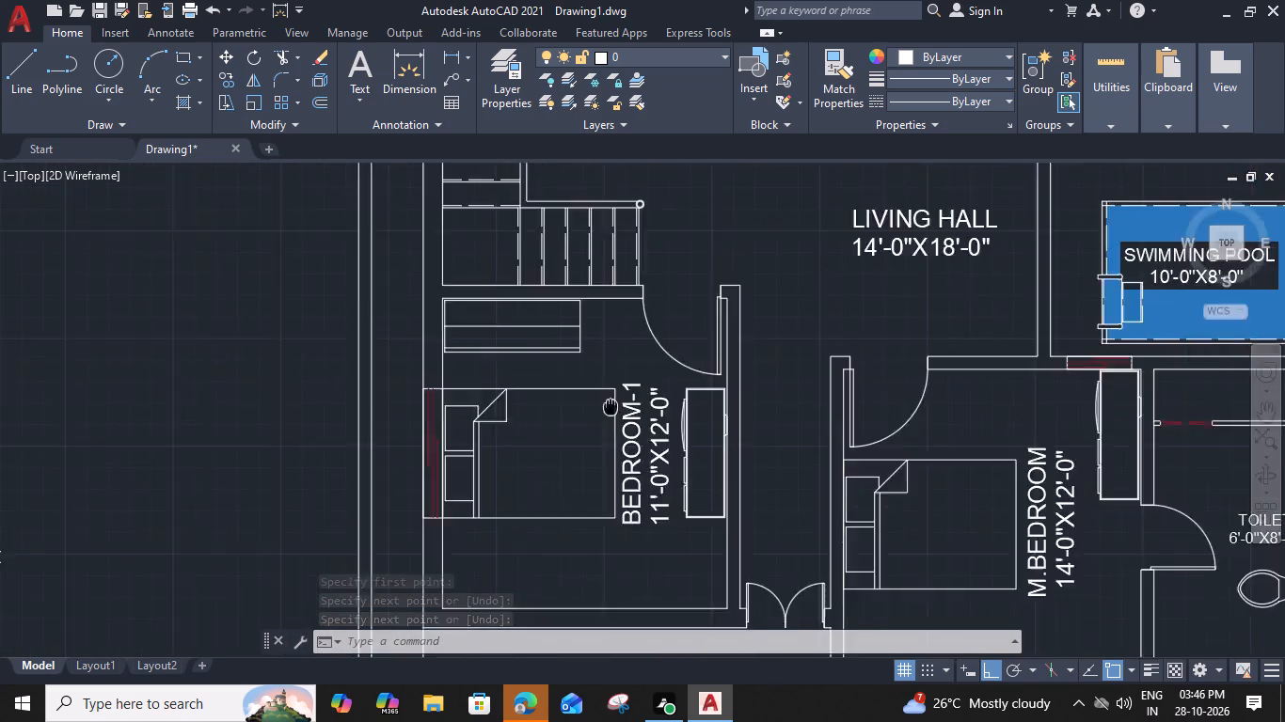
middle_click_drag(624, 420, 642, 440)
key("space")
scroll(500, 381, "up", 3)
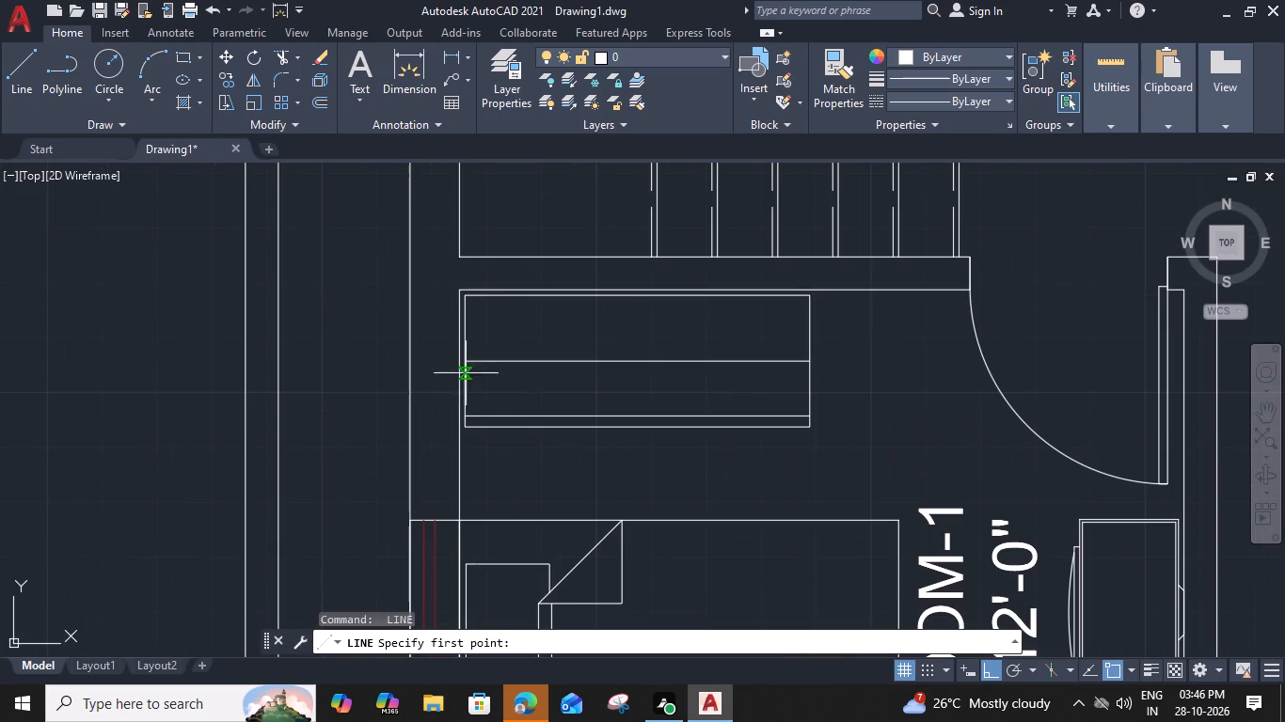
left_click_drag(468, 296, 468, 305)
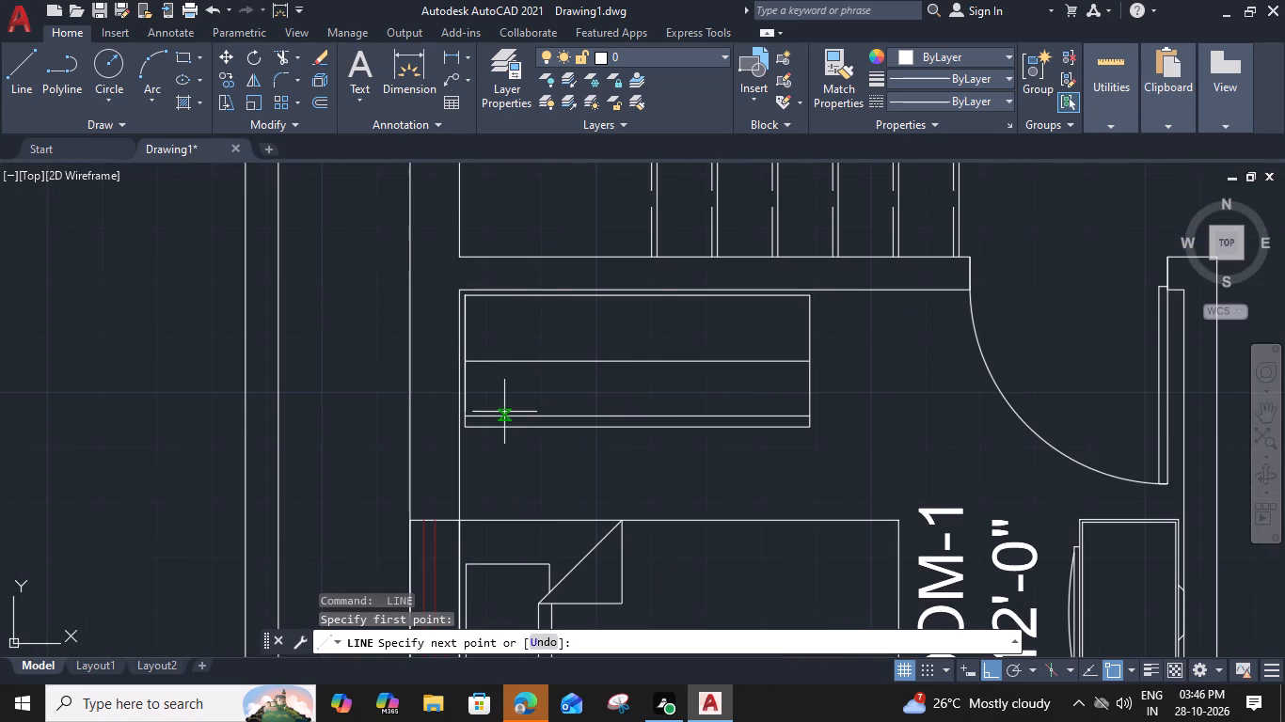
left_click(500, 417)
key("space")
Draw a second hanger line slanting the opposite way across the first, from the inner front line to the back line.
scroll(484, 393, "up", 2)
key("space")
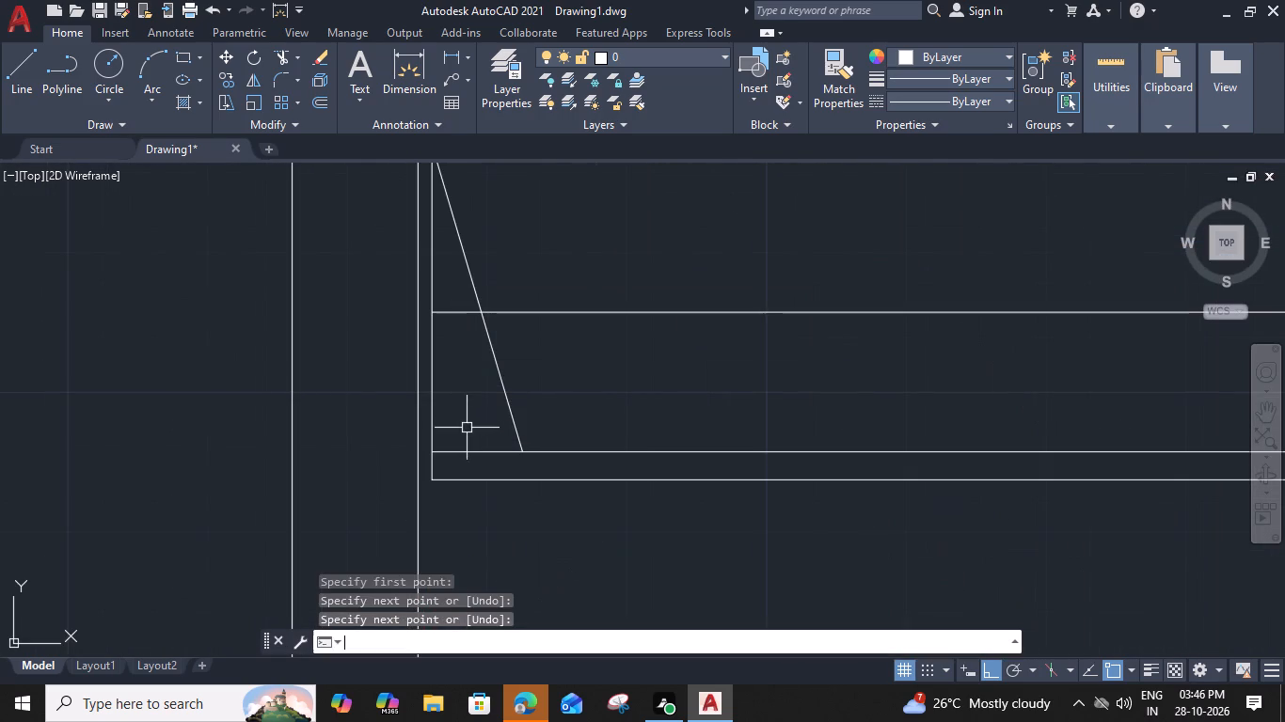
left_click(466, 454)
middle_click_drag(502, 317, 484, 411)
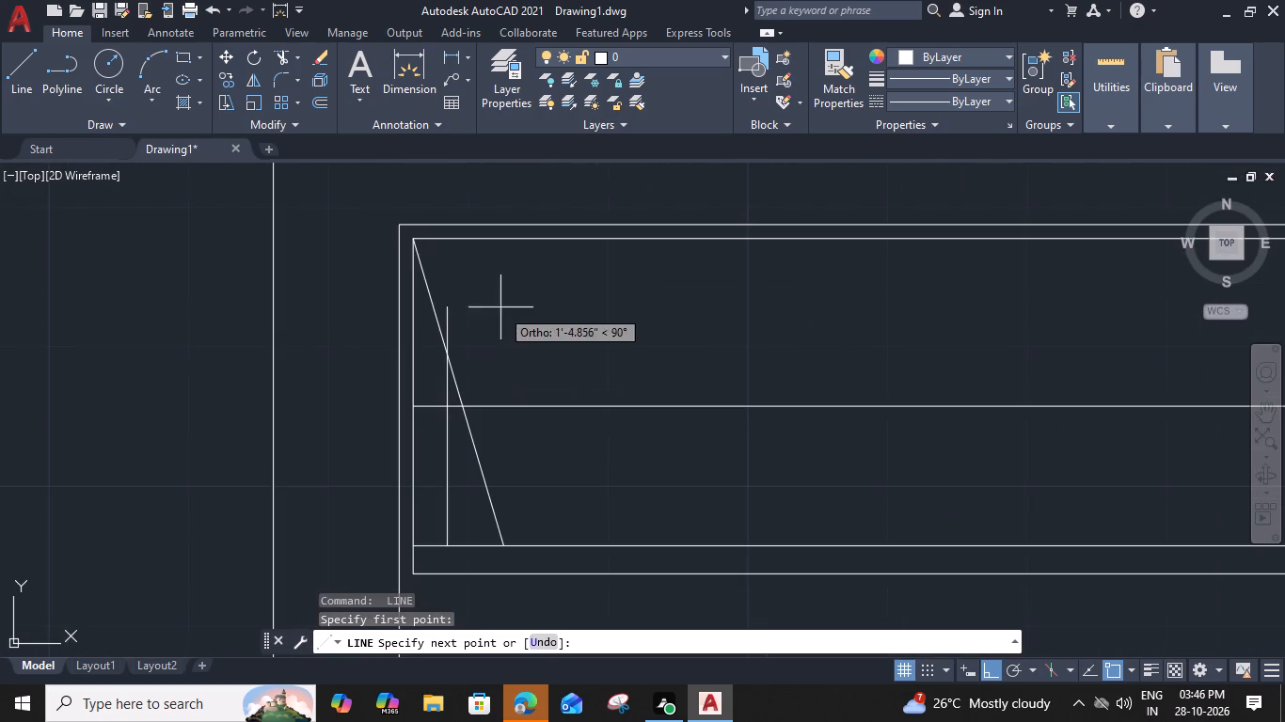
left_click(508, 235)
key("space")
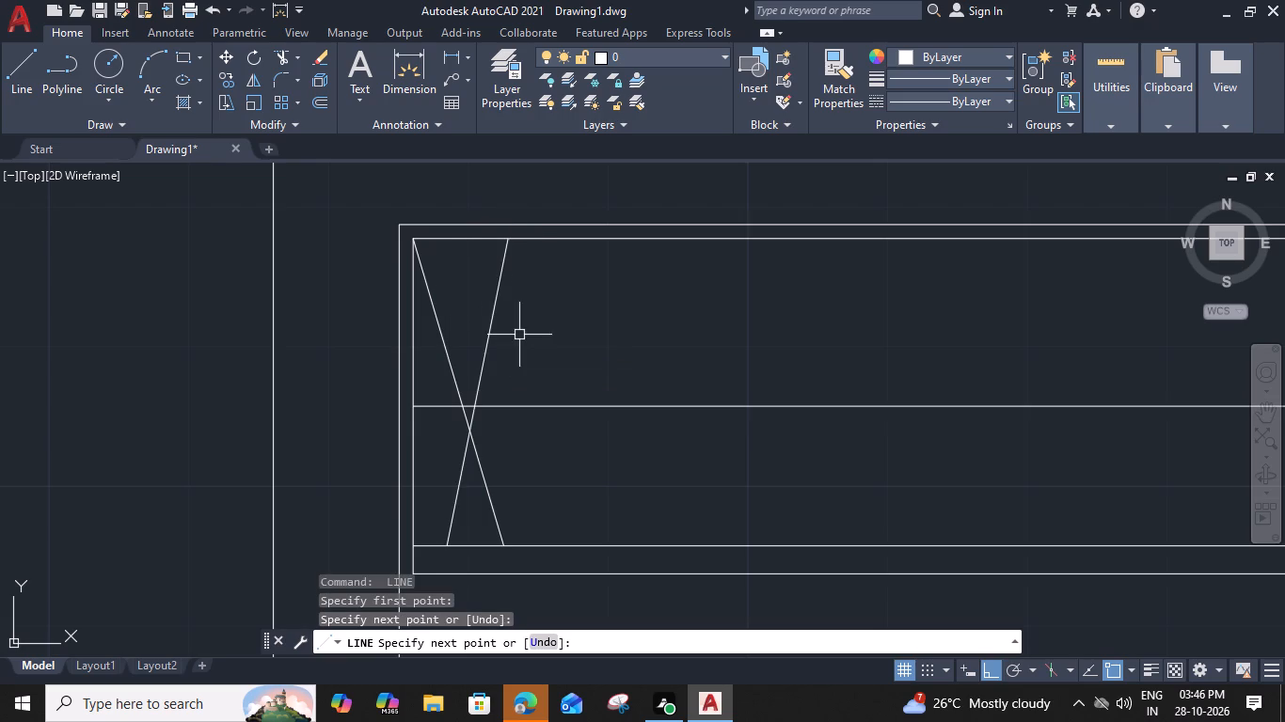
Copy the crossed hanger-line pair from the wardrobe's northwest corner repeatedly eastward, following the line ends along the inner back line.
left_click_drag(528, 341, 513, 350)
left_click(438, 385)
key("c")
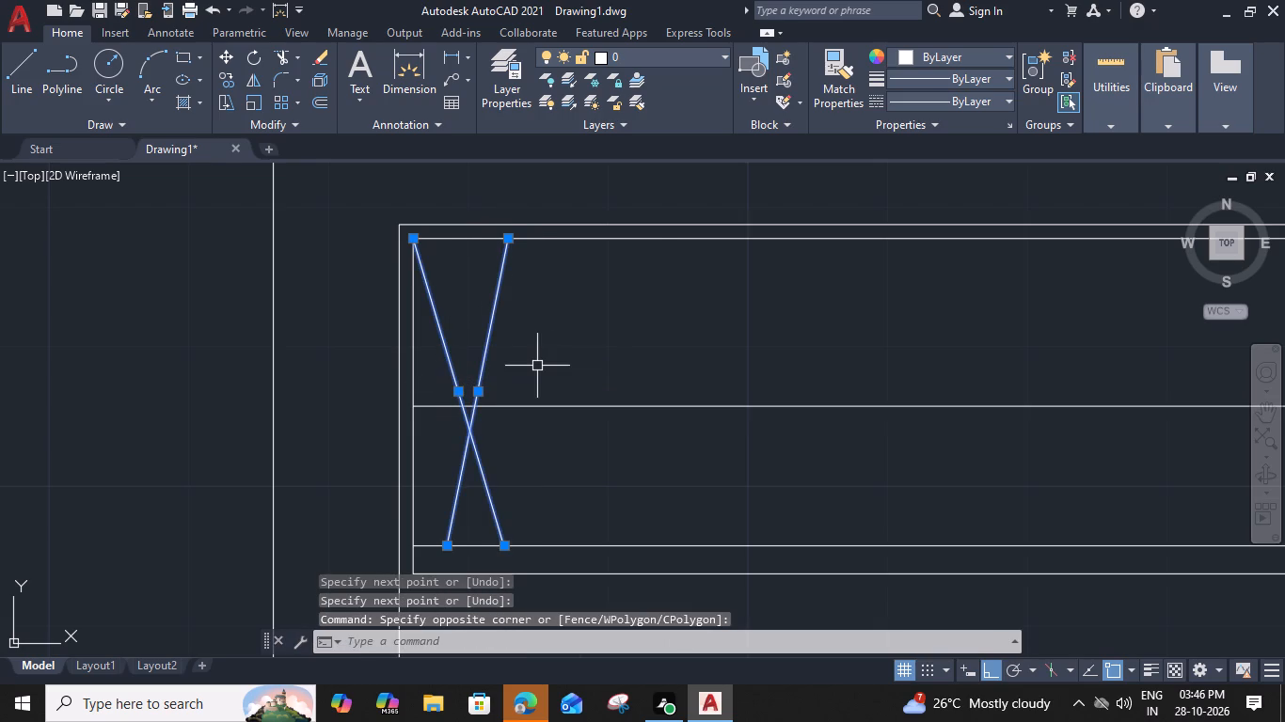
key("o")
key("space")
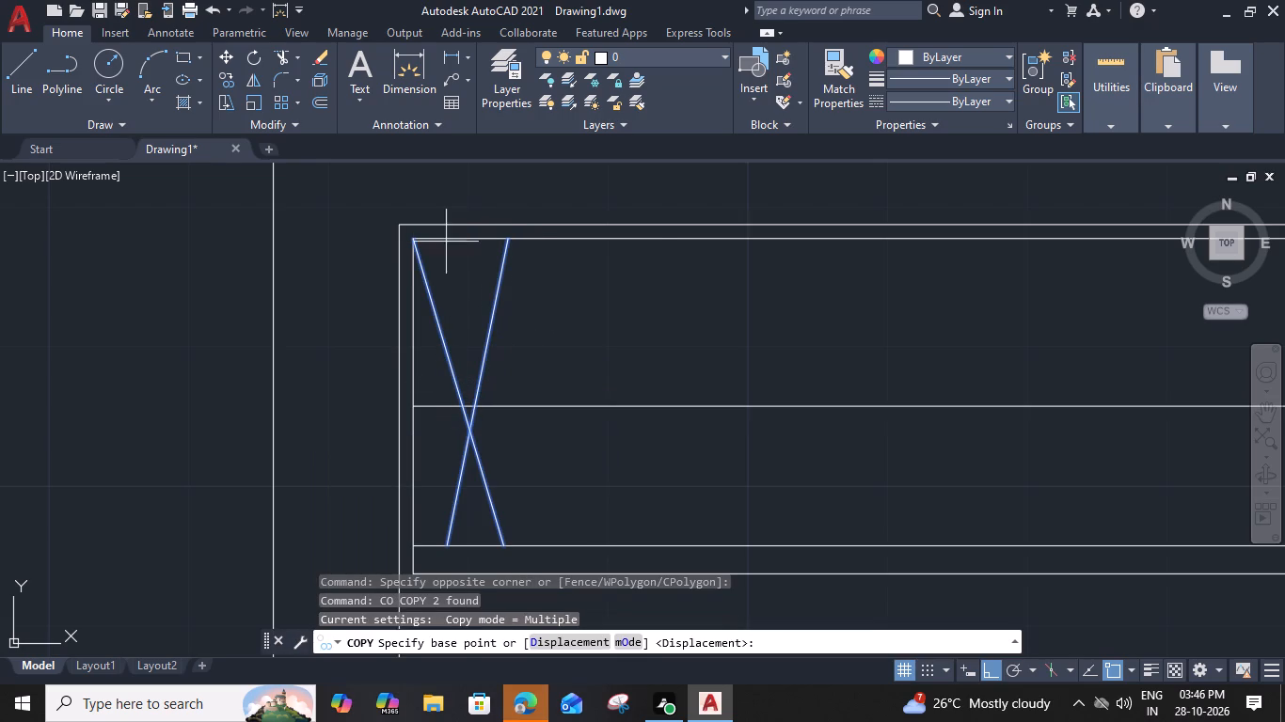
left_click(413, 237)
left_click(456, 239)
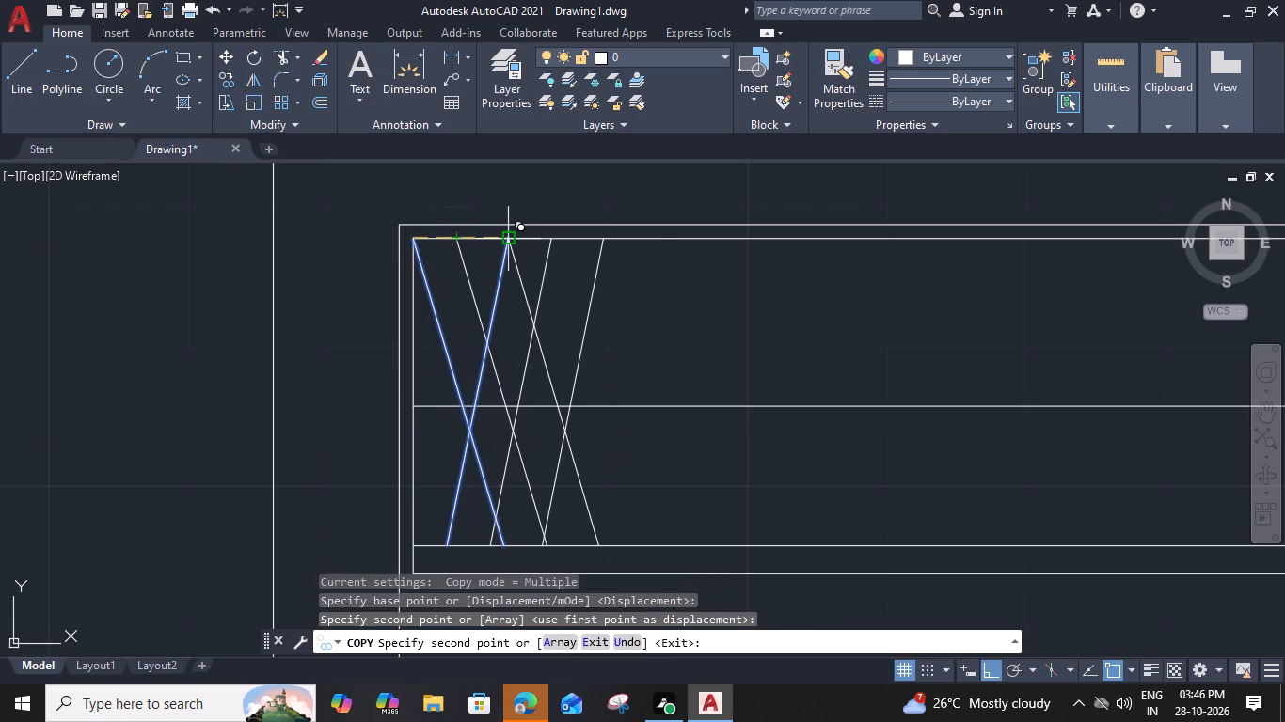
left_click(513, 238)
left_click(552, 237)
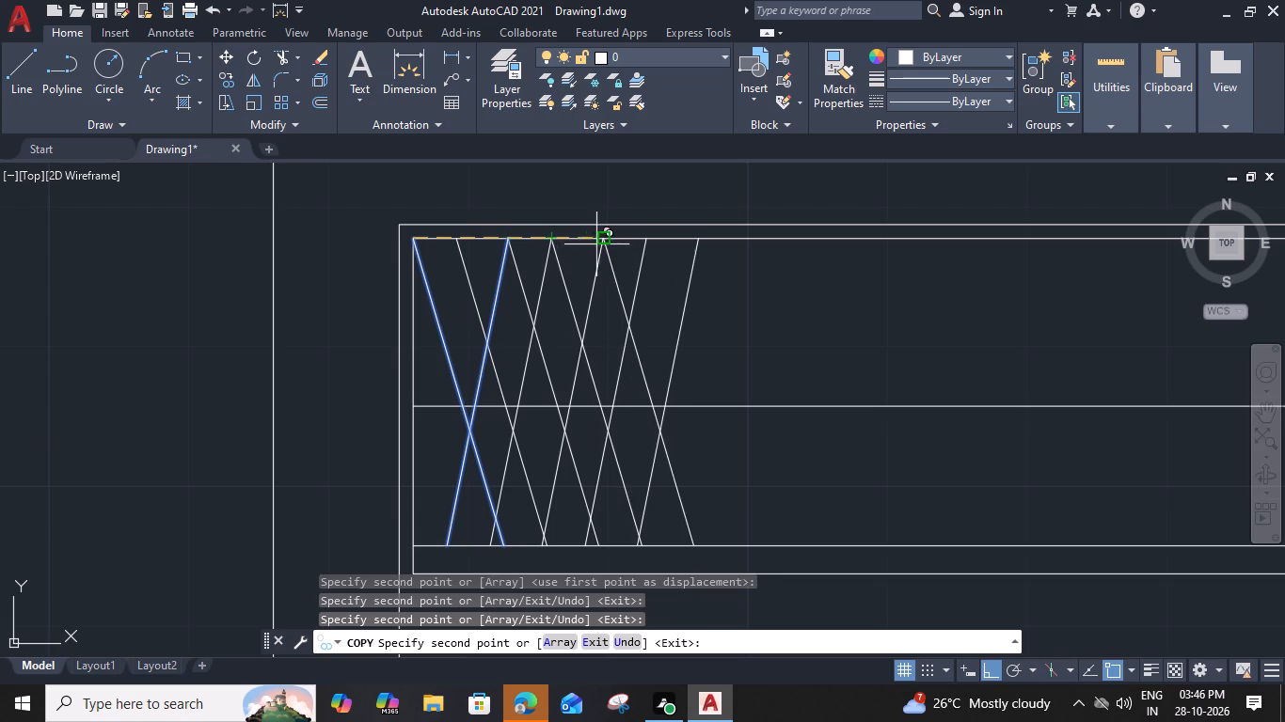
left_click(608, 242)
left_click(648, 241)
left_click(698, 242)
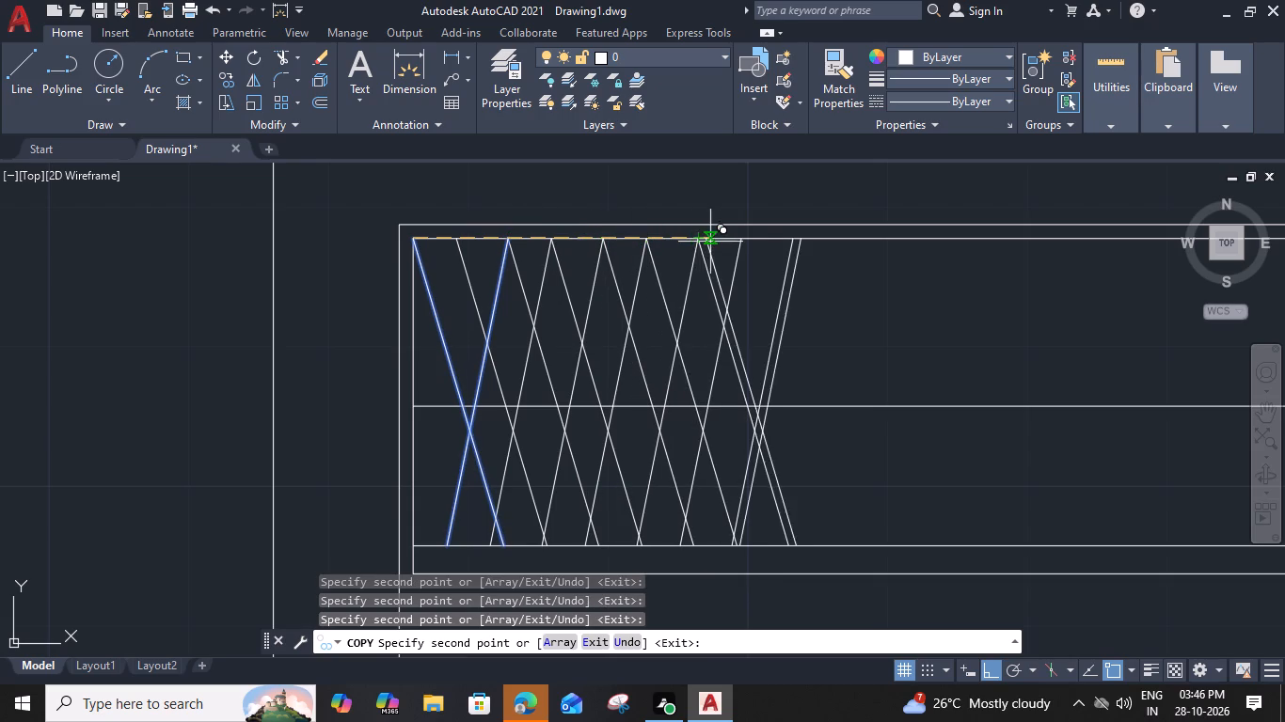
left_click(736, 243)
left_click(788, 243)
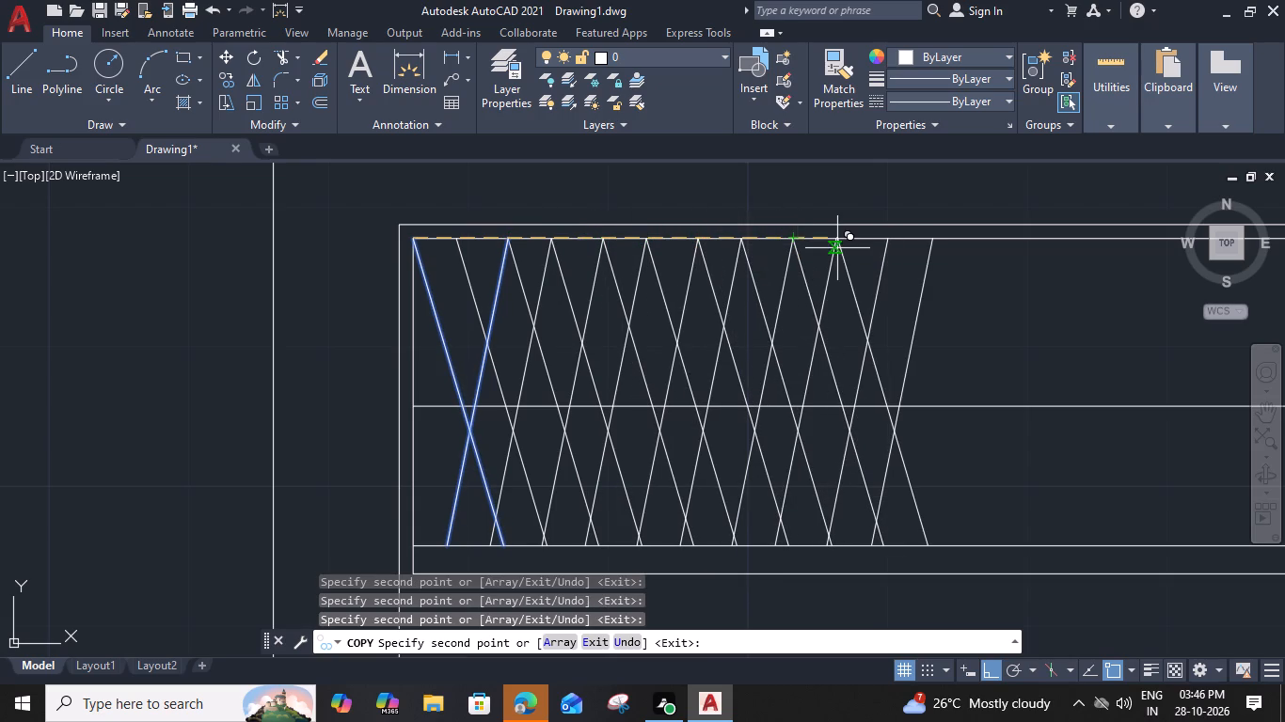
left_click(837, 237)
left_click(884, 238)
Continue the evenly spaced hanger-pair copies along the back line until they reach past the wardrobe's east side.
middle_click_drag(883, 243, 674, 255)
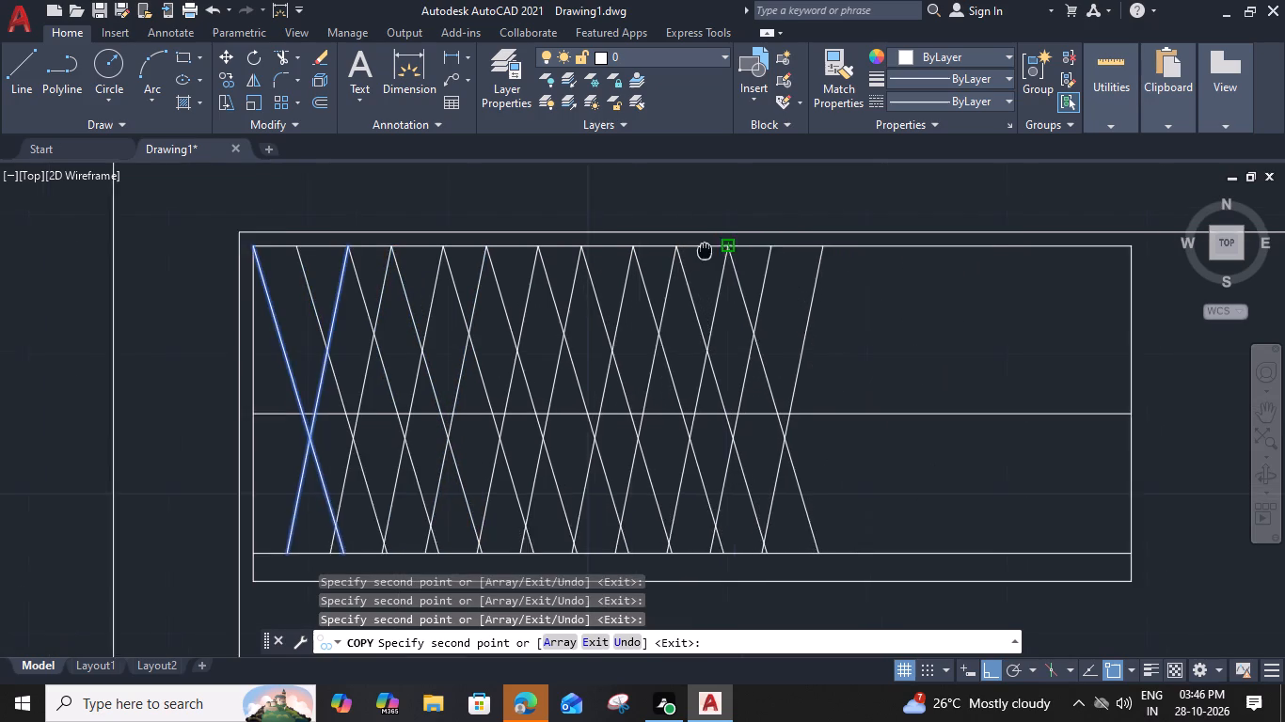
middle_click_drag(674, 255, 617, 261)
left_click(665, 257)
left_click(713, 256)
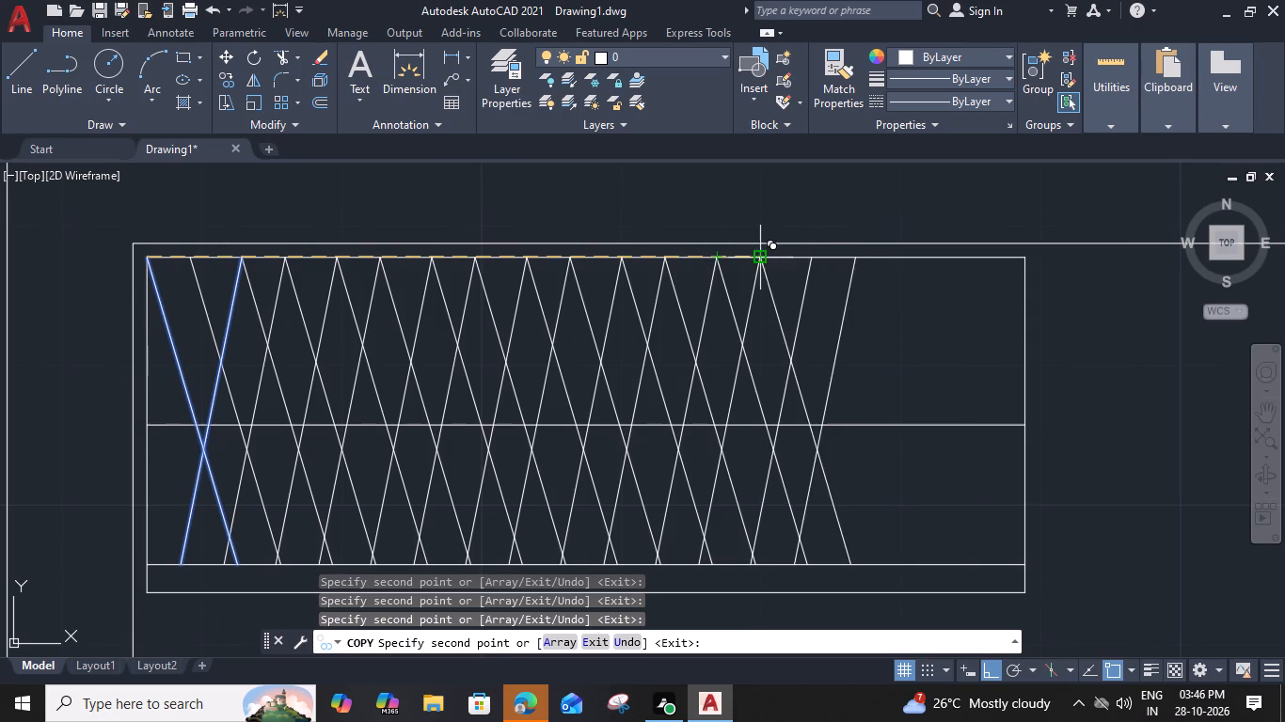
left_click(764, 256)
left_click(813, 254)
left_click(853, 255)
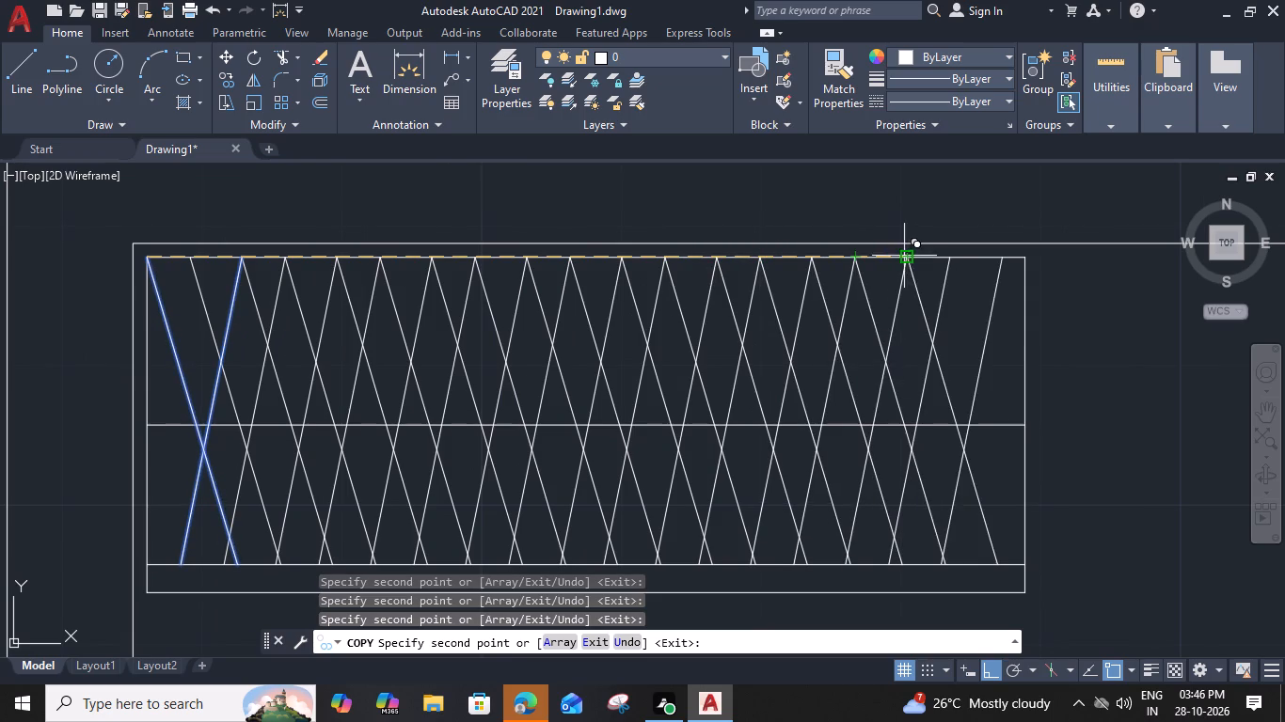
left_click(906, 257)
left_click(945, 257)
left_click(1004, 258)
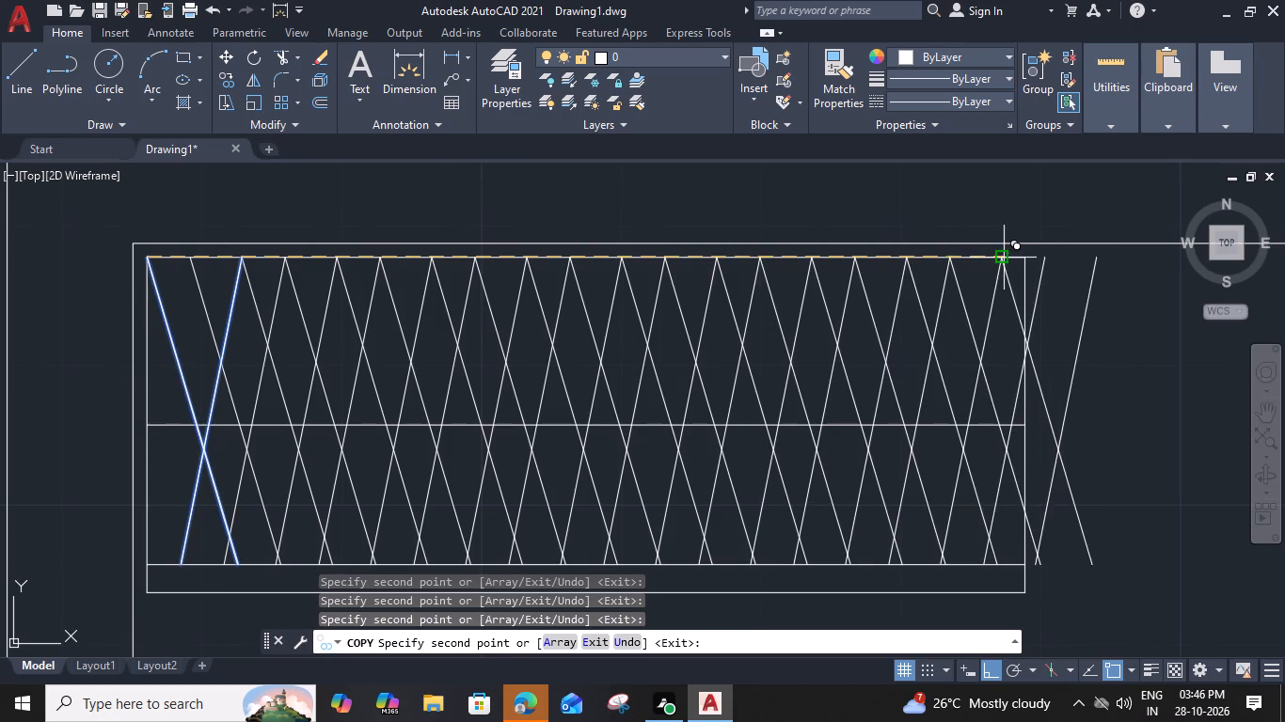
key("Escape")
Trim the hanger-line parts that project beyond the wardrobe's east side.
key("t")
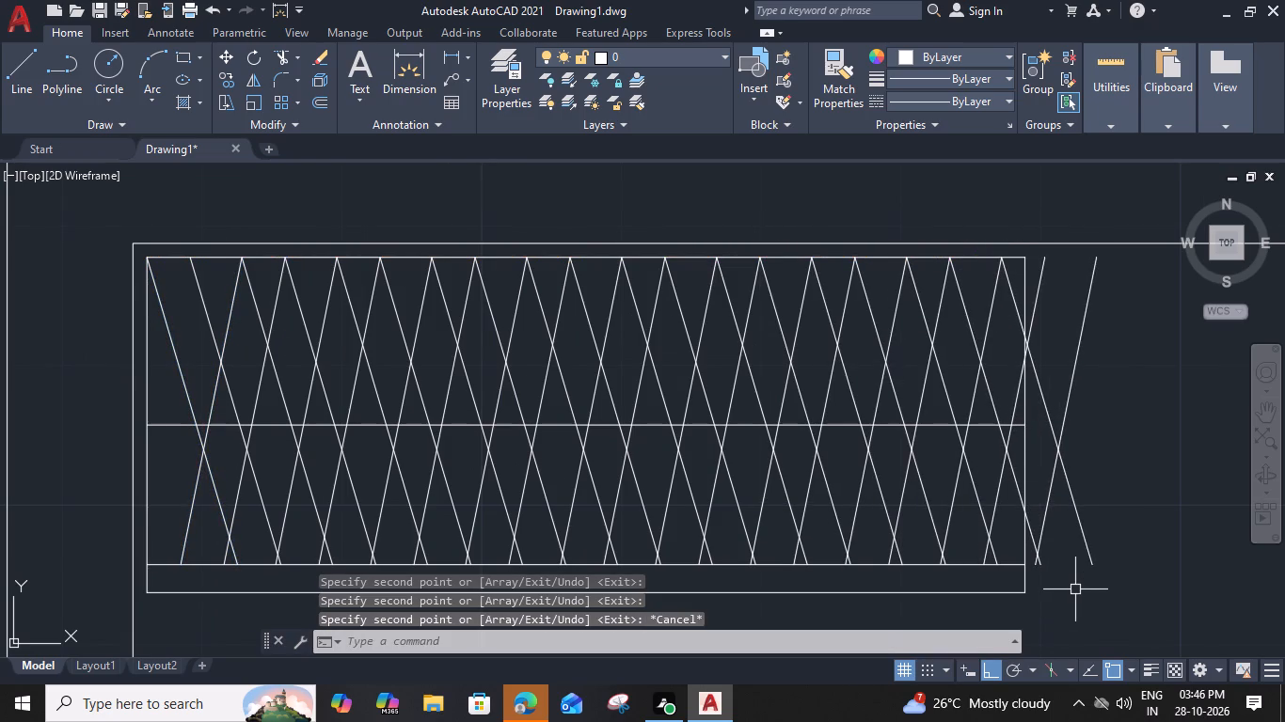
type("R")
key("space")
left_click(1033, 300)
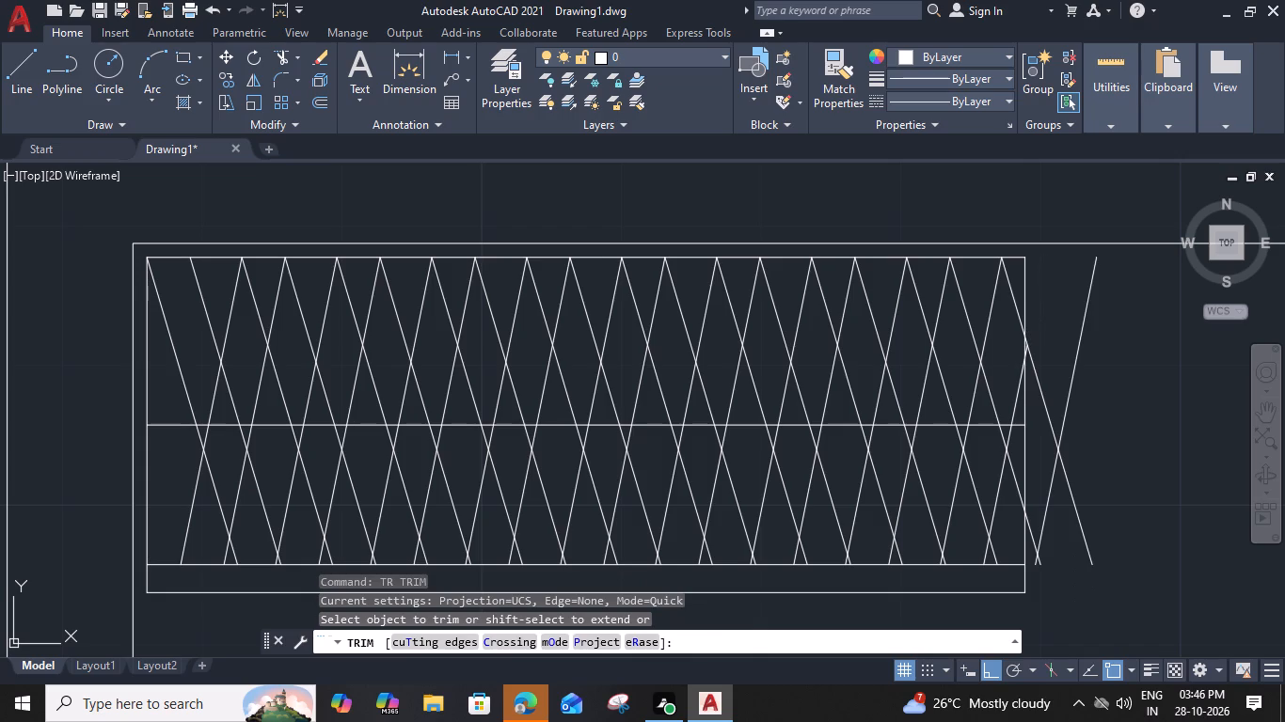
left_click(1085, 352)
left_click(1043, 432)
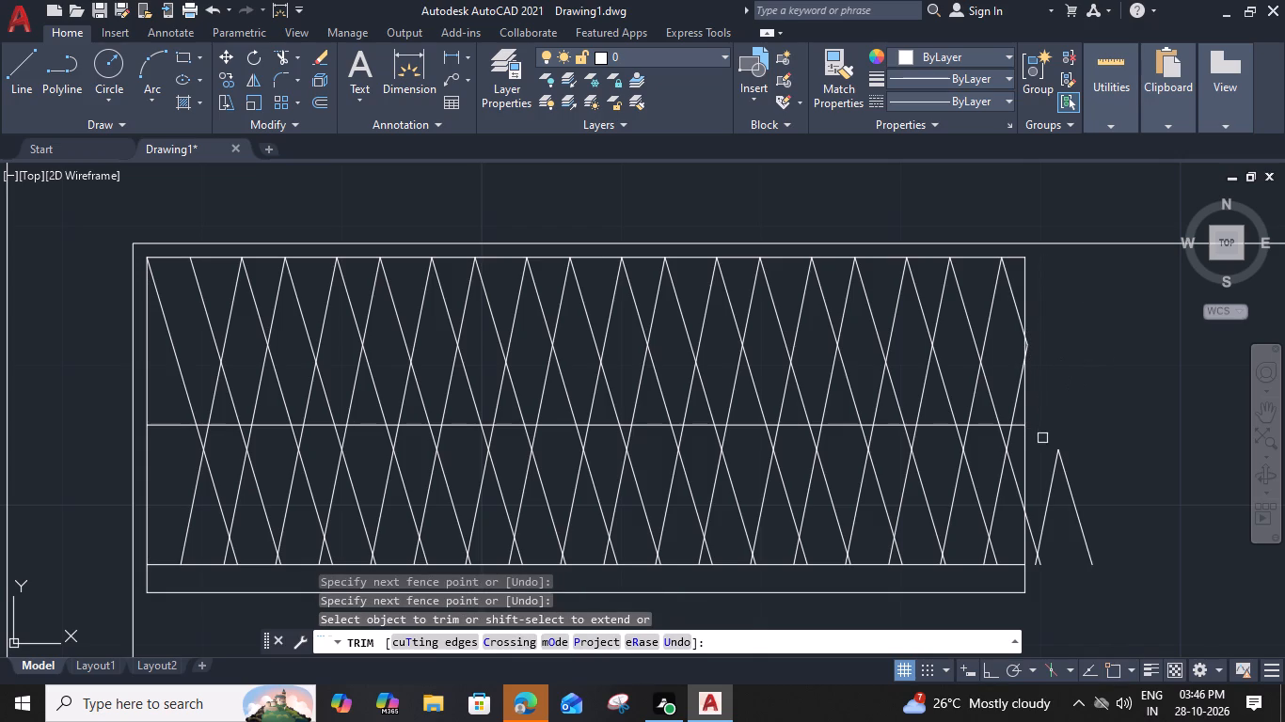
left_click(1033, 535)
key("Escape")
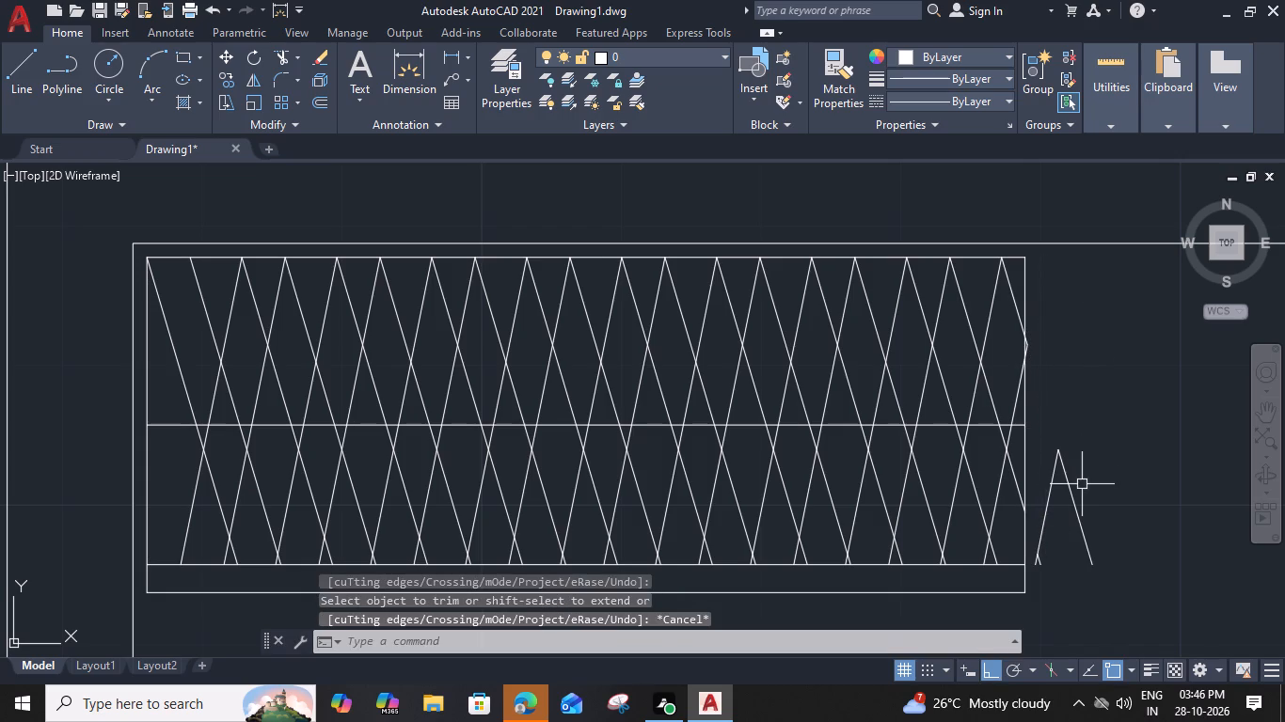
key("t")
key("r")
key("space")
scroll(1037, 320, "up", 3)
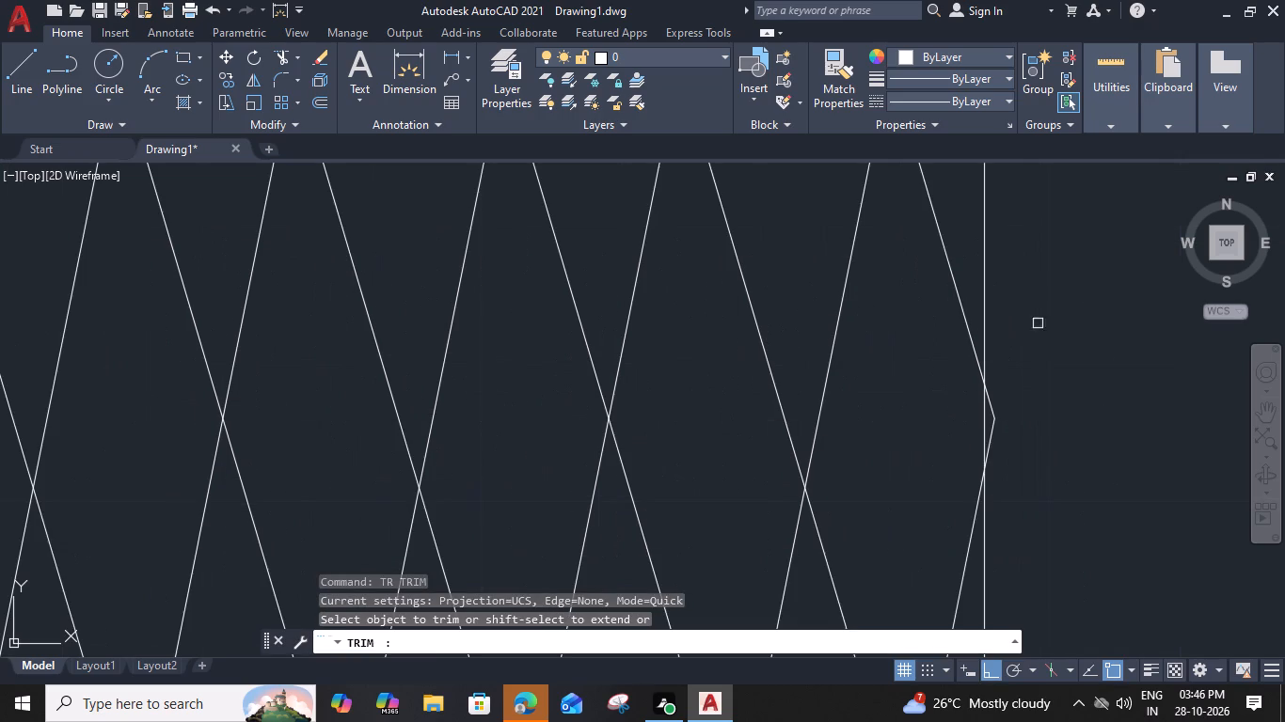
left_click(990, 403)
left_click(997, 422)
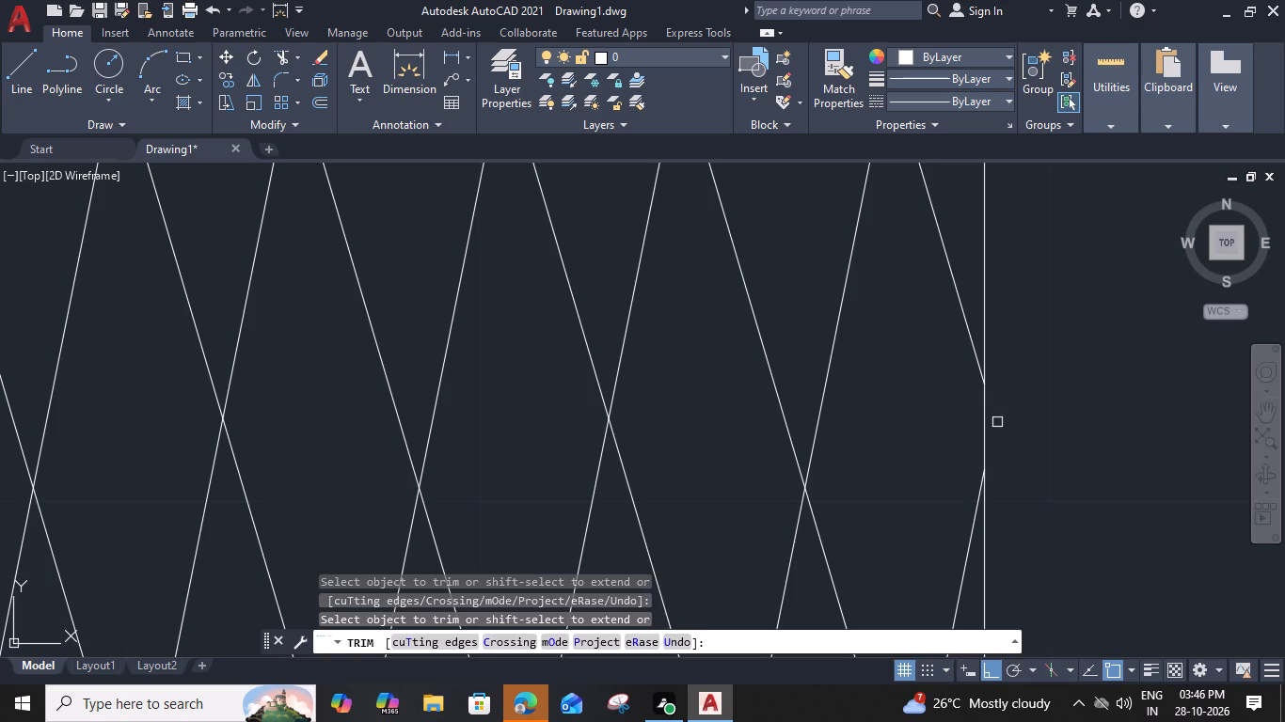
key("Escape")
Erase the loose hanger-line pieces left outside the wardrobe's east side.
scroll(997, 422, "down", 3)
left_click(1069, 506)
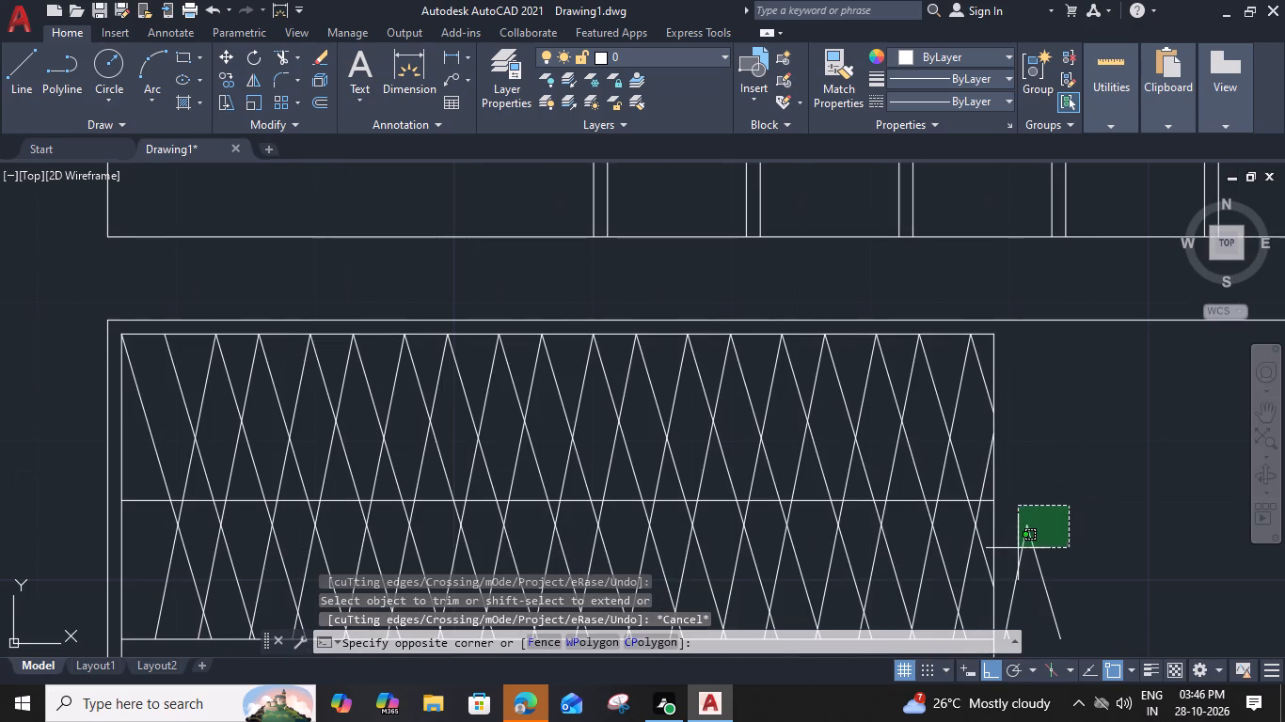
left_click(1016, 548)
middle_click_drag(1079, 498, 1065, 385)
key("Delete")
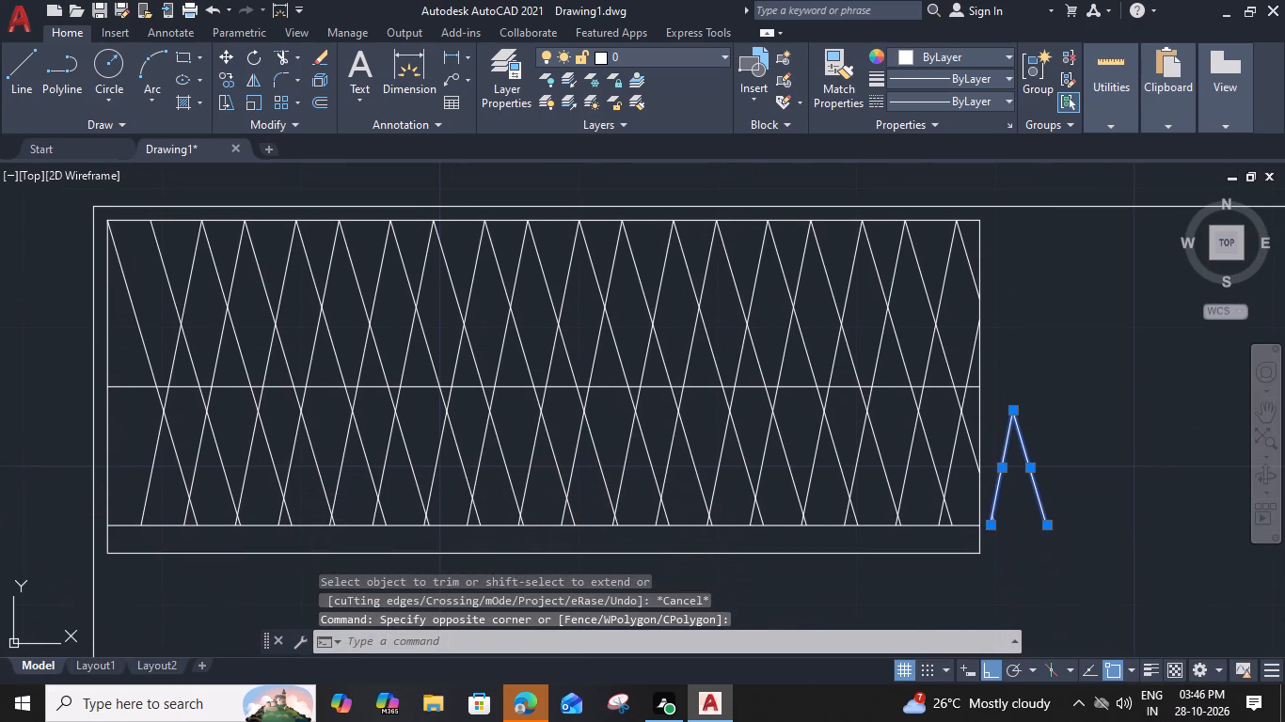
left_click(998, 524)
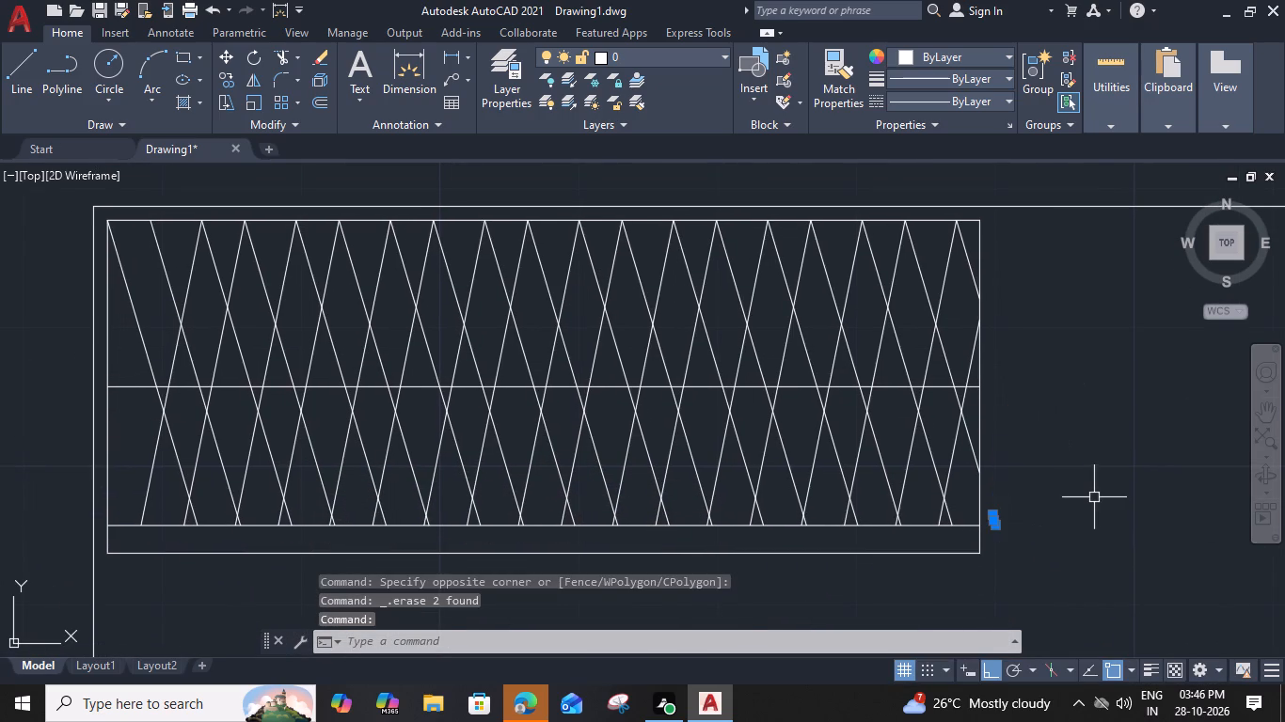
key("Delete")
Copy the western window in BEDROOM-3's north wall to about the middle of BEDROOM-1's south wall.
scroll(1066, 487, "down", 2)
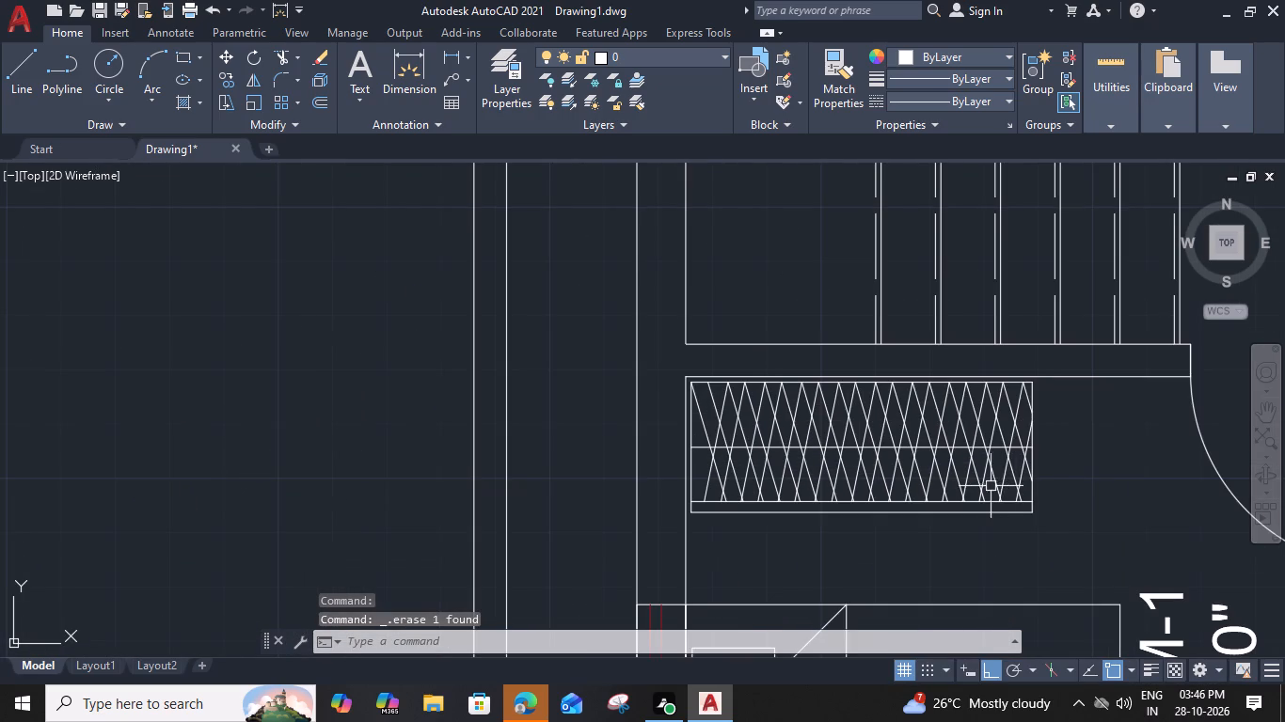
scroll(966, 514, "down", 1)
middle_click_drag(970, 542, 962, 536)
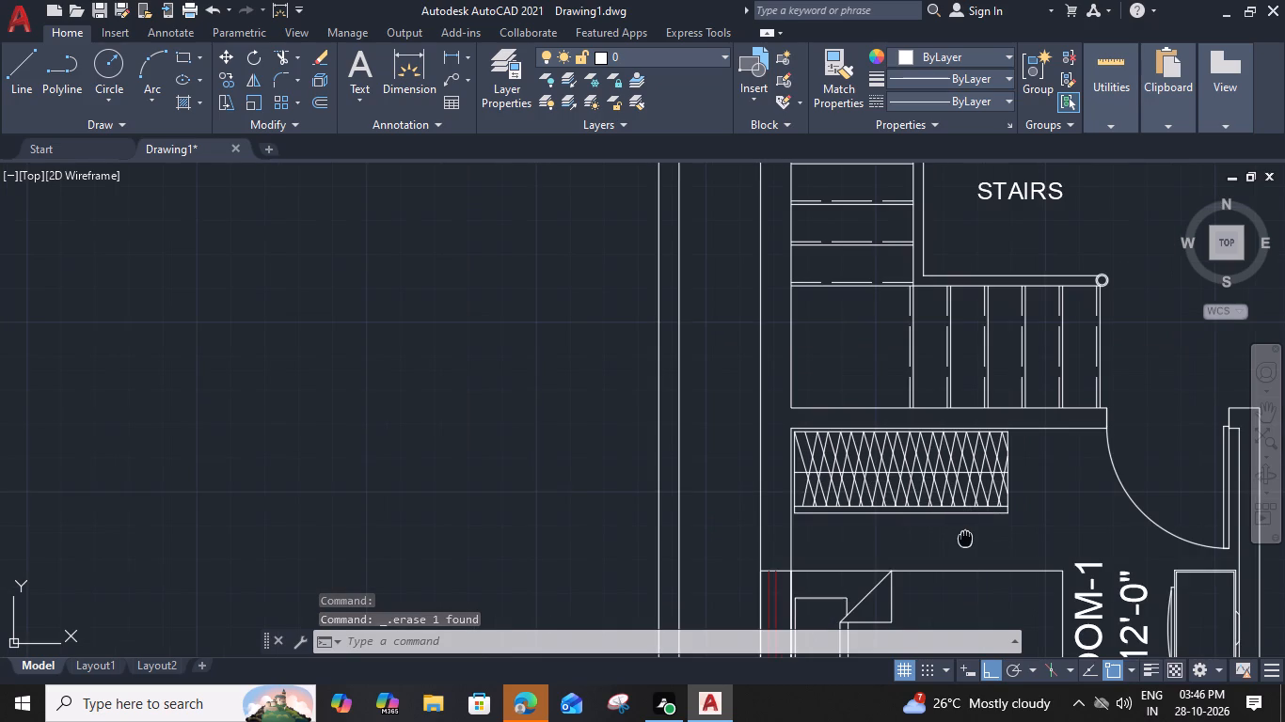
middle_click_drag(962, 536, 847, 382)
scroll(848, 391, "down", 1)
middle_click_drag(856, 434, 591, 291)
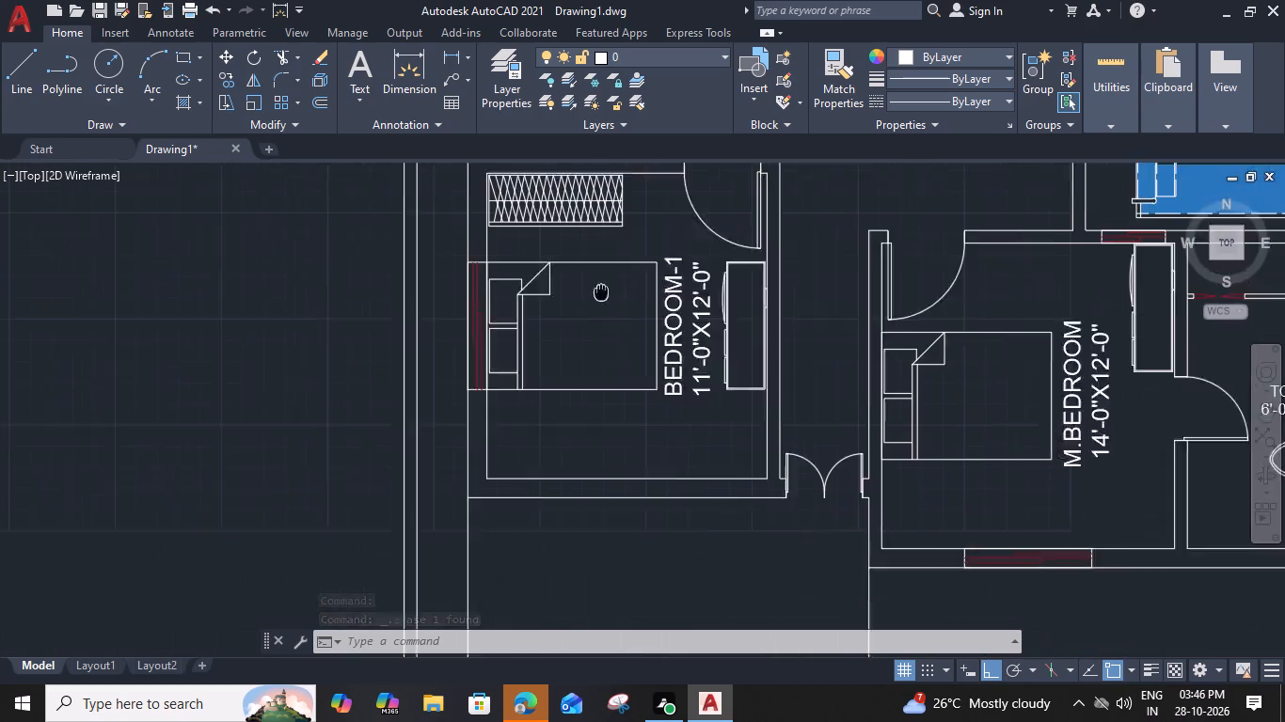
middle_click_drag(591, 291, 527, 269)
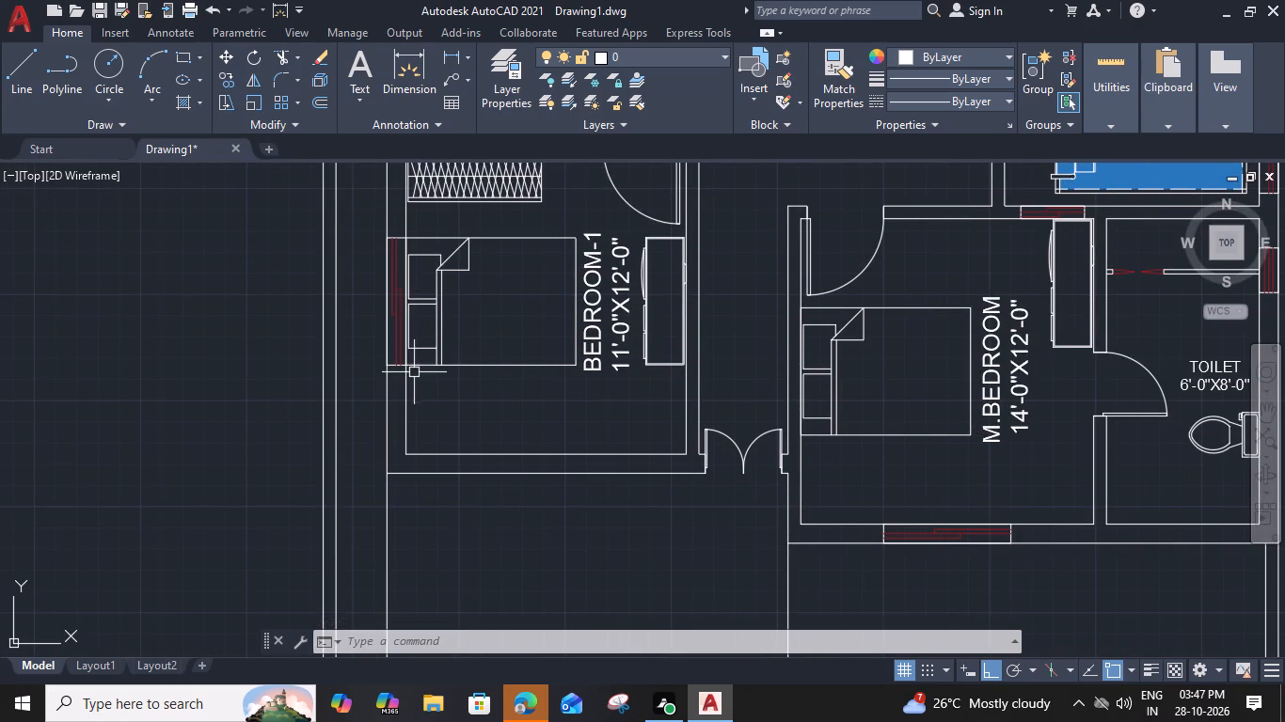
scroll(550, 431, "down", 2)
middle_click_drag(563, 305, 621, 567)
middle_click_drag(586, 266, 585, 384)
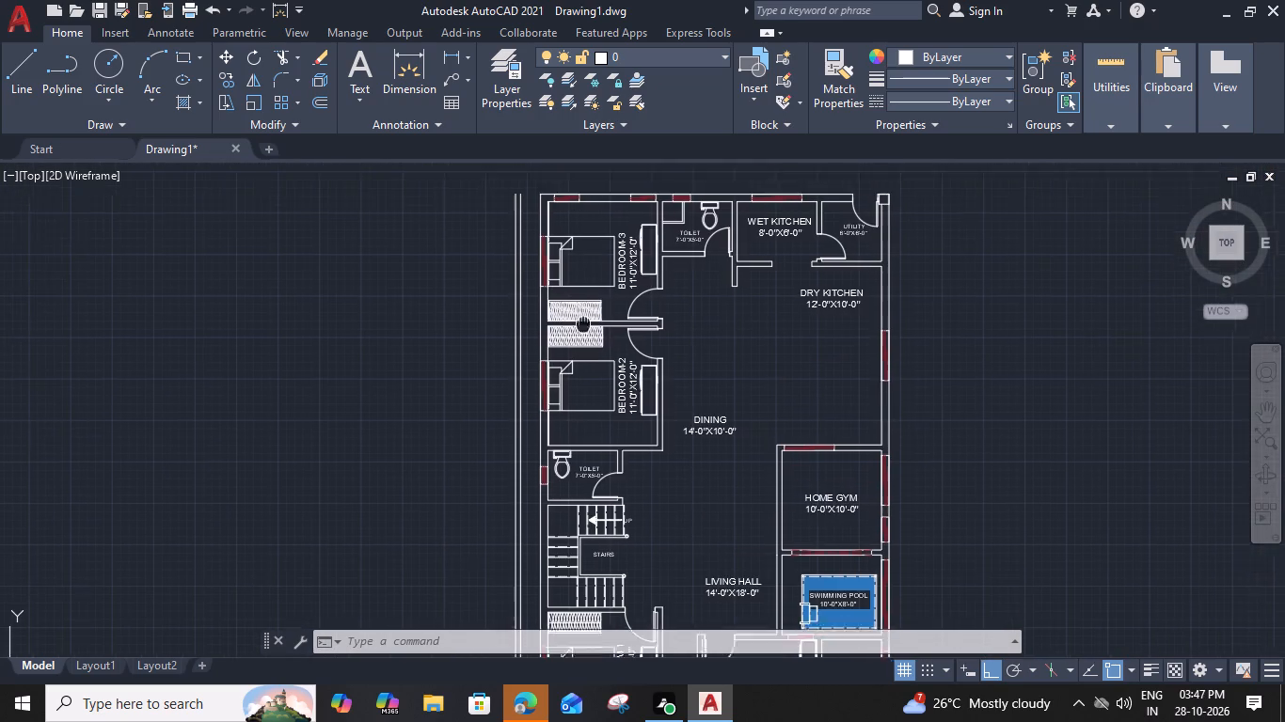
middle_click_drag(585, 384, 582, 421)
scroll(562, 322, "up", 3)
left_click(569, 319)
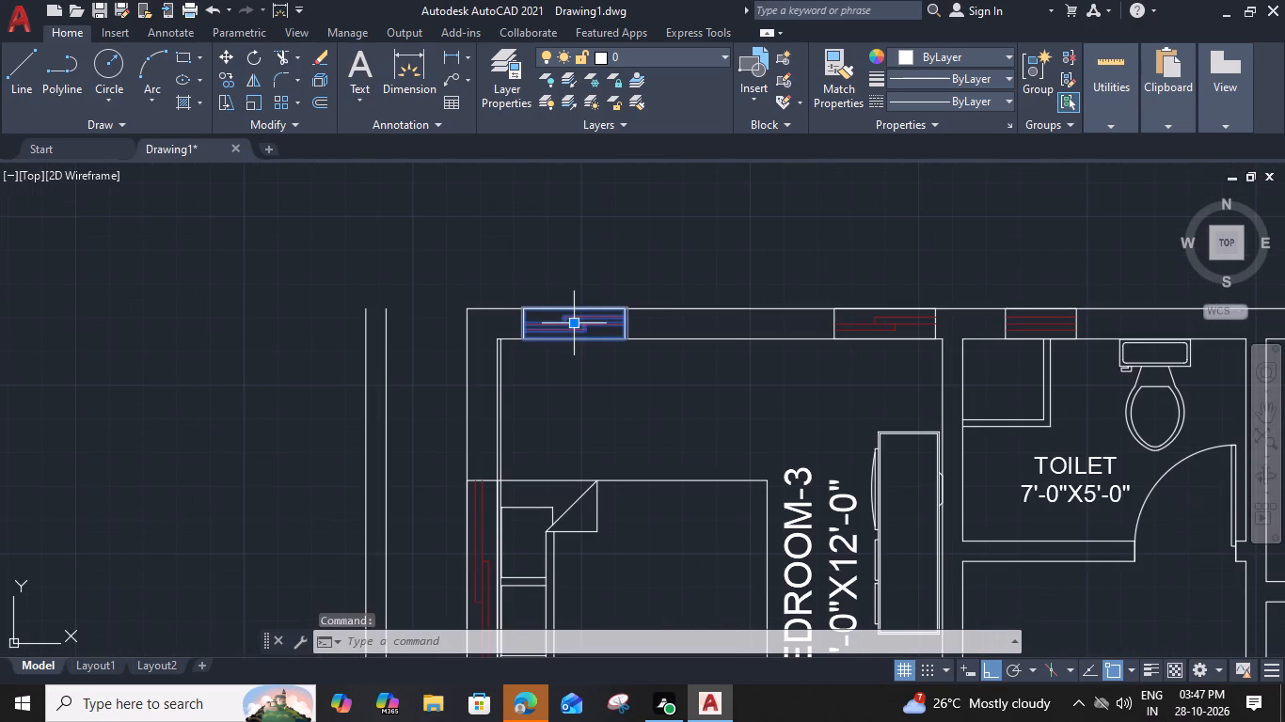
key("c")
type("O")
key("space")
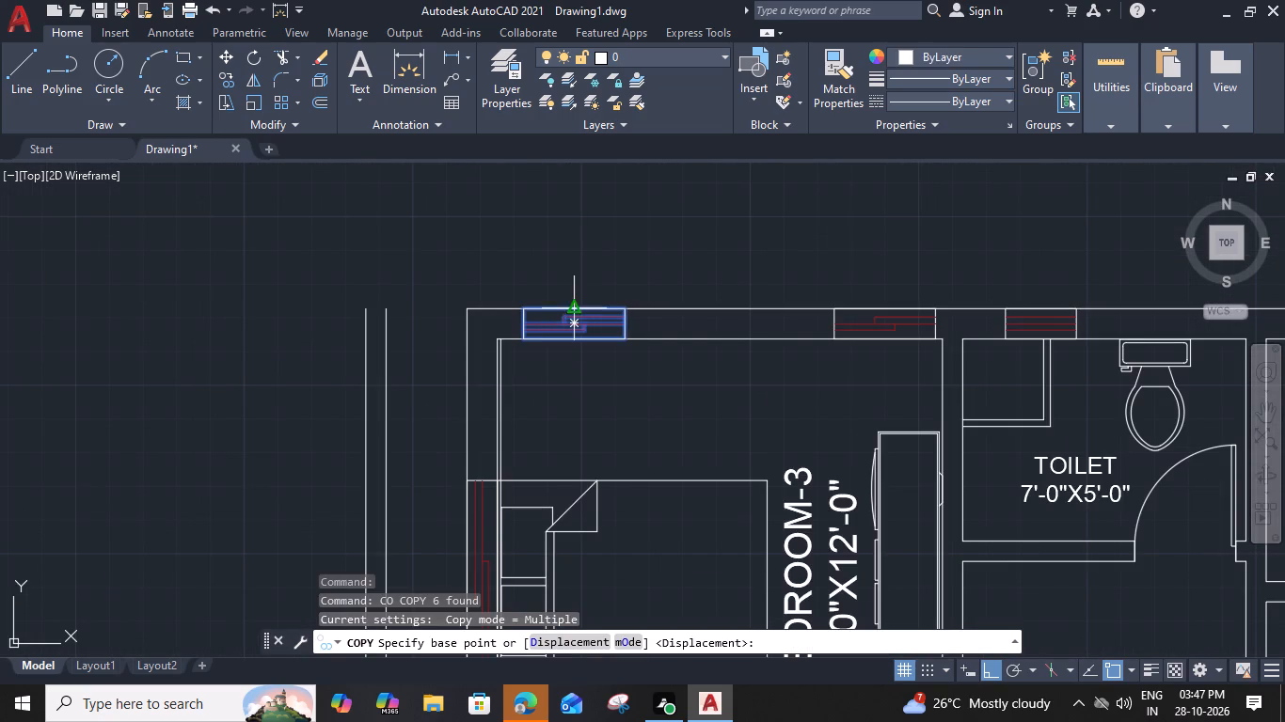
left_click(574, 312)
scroll(584, 369, "down", 3)
middle_click_drag(606, 500, 622, 154)
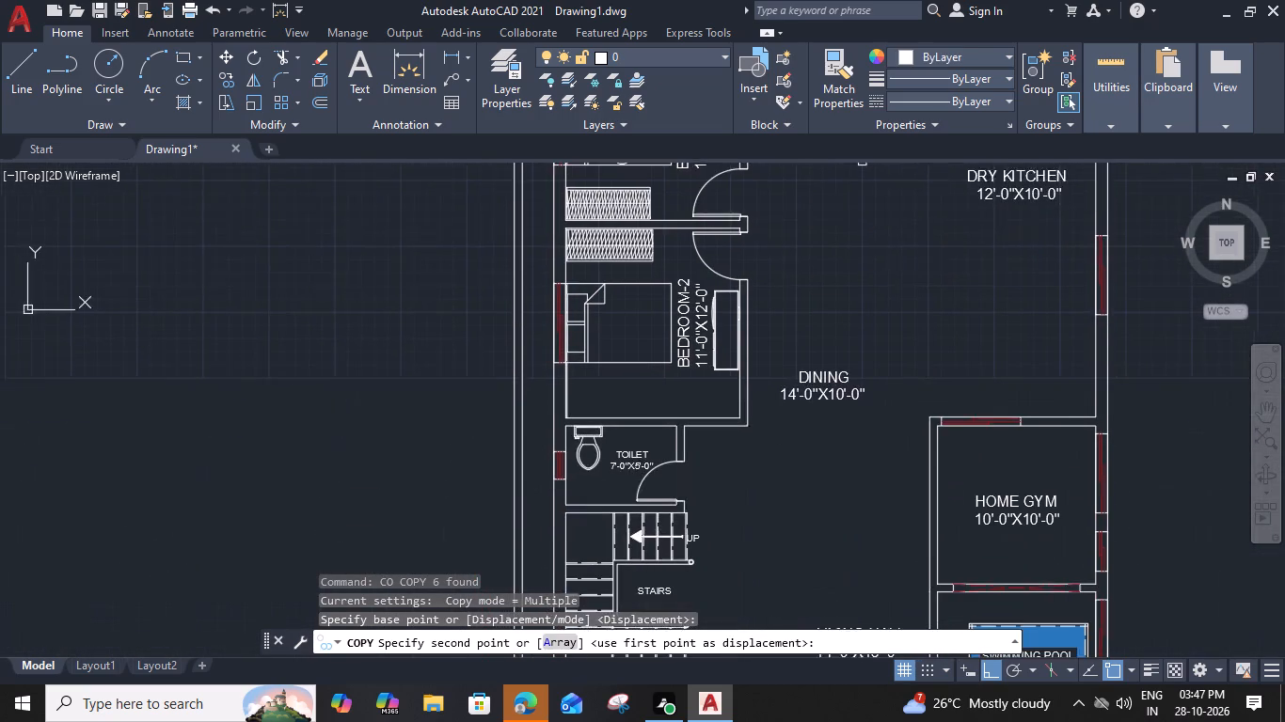
middle_click_drag(622, 154, 622, 153)
middle_click_drag(643, 480, 617, 181)
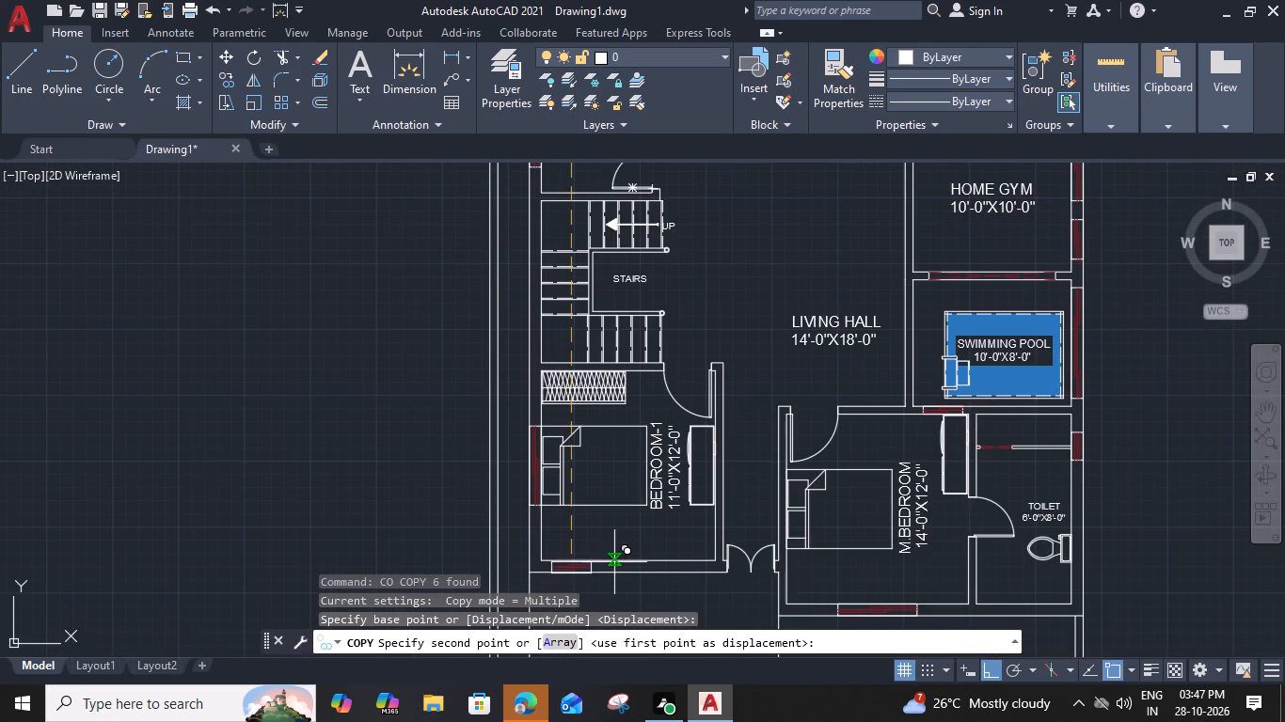
left_click(630, 560)
key("Escape")
Erase the eastern window in BEDROOM-3's north wall.
middle_click_drag(658, 333, 656, 667)
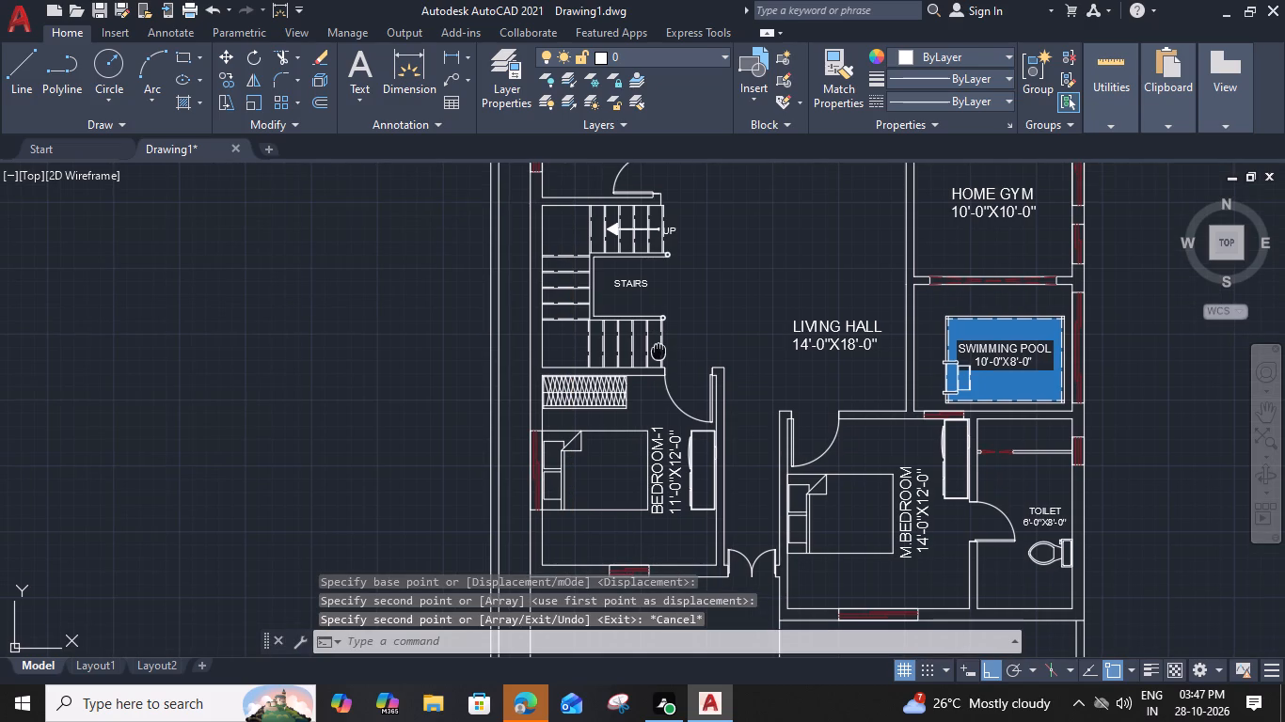
middle_click_drag(628, 277, 637, 621)
scroll(640, 403, "up", 3)
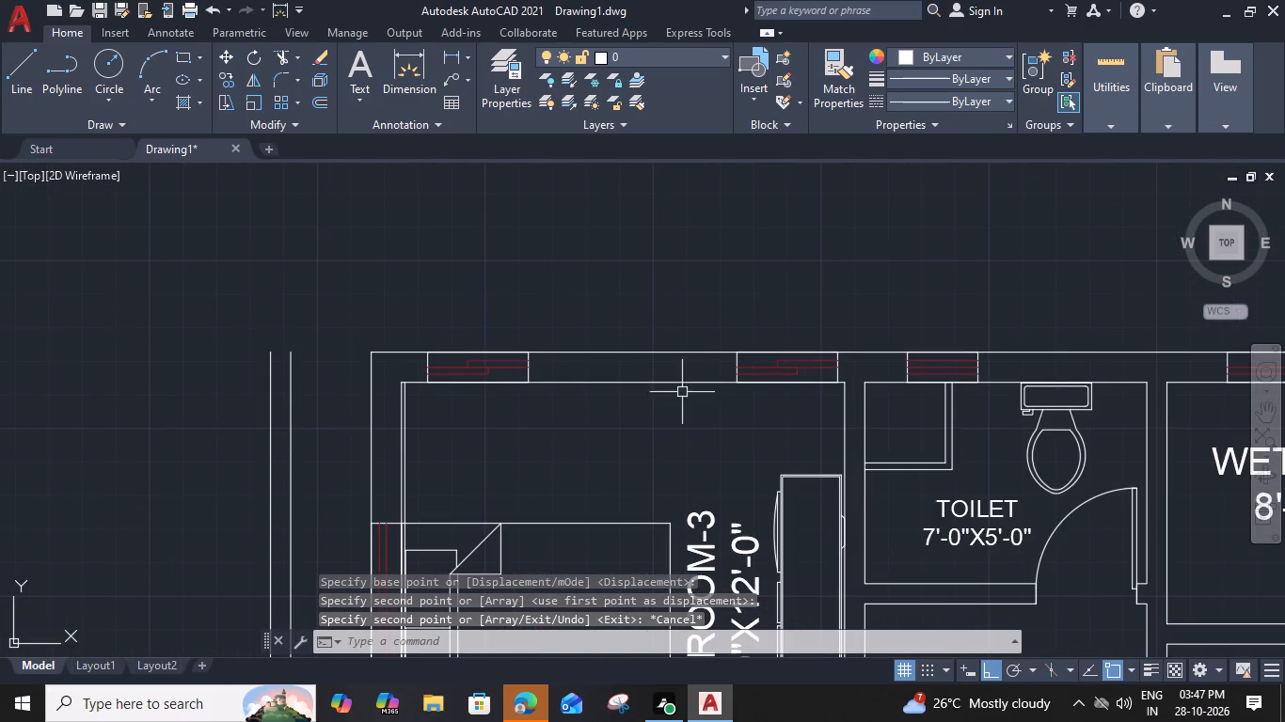
left_click(738, 368)
key("Delete")
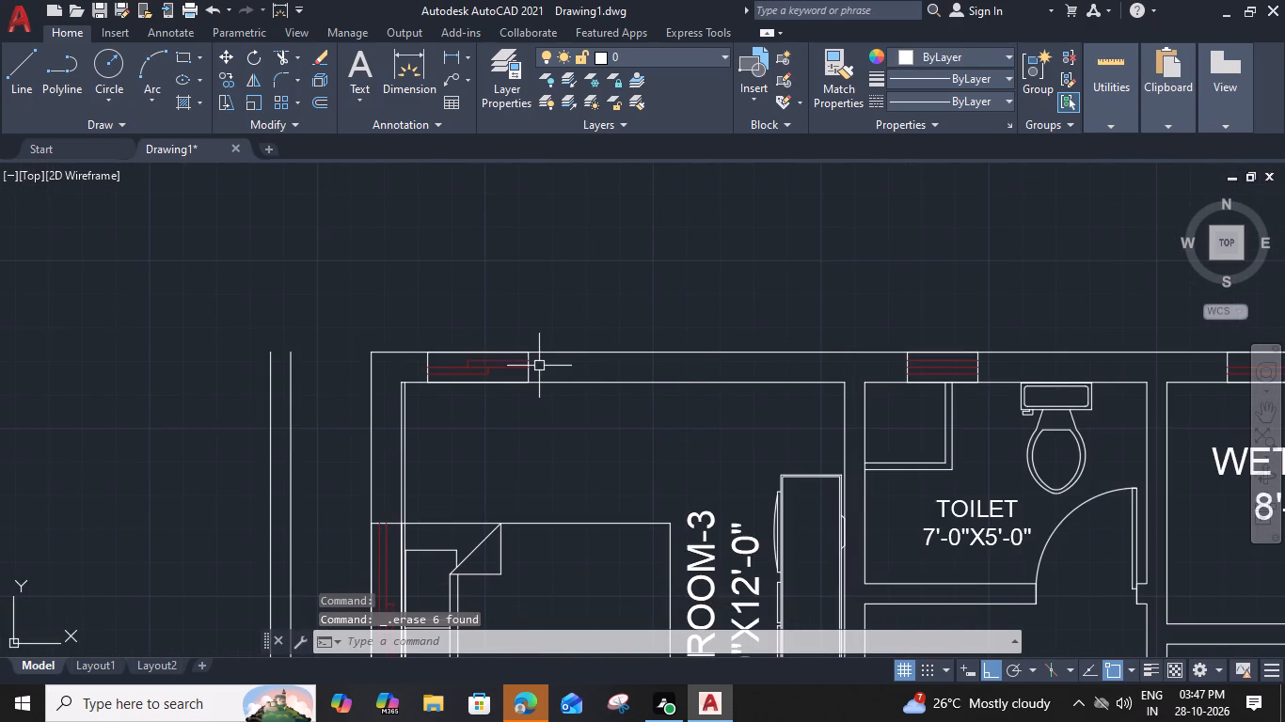
Move the remaining north-wall window of BEDROOM-3 east to about the middle of that wall.
left_click(514, 369)
type("M")
key("space")
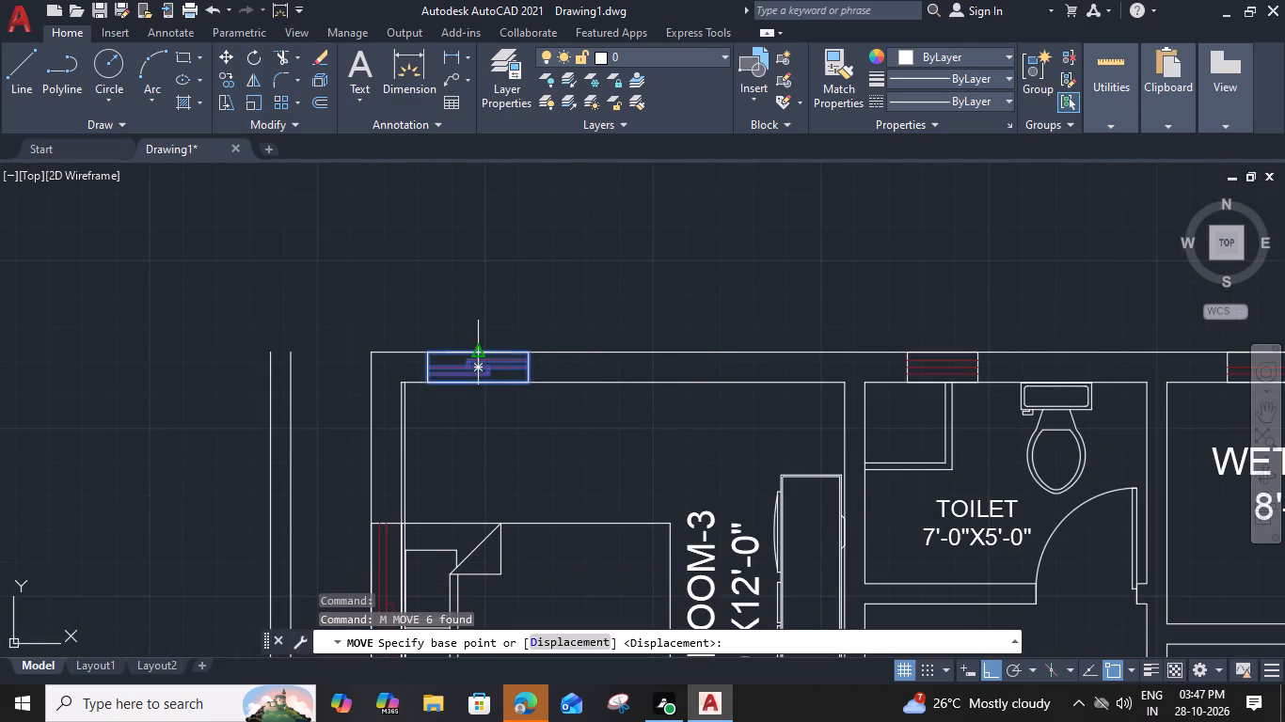
left_click(476, 351)
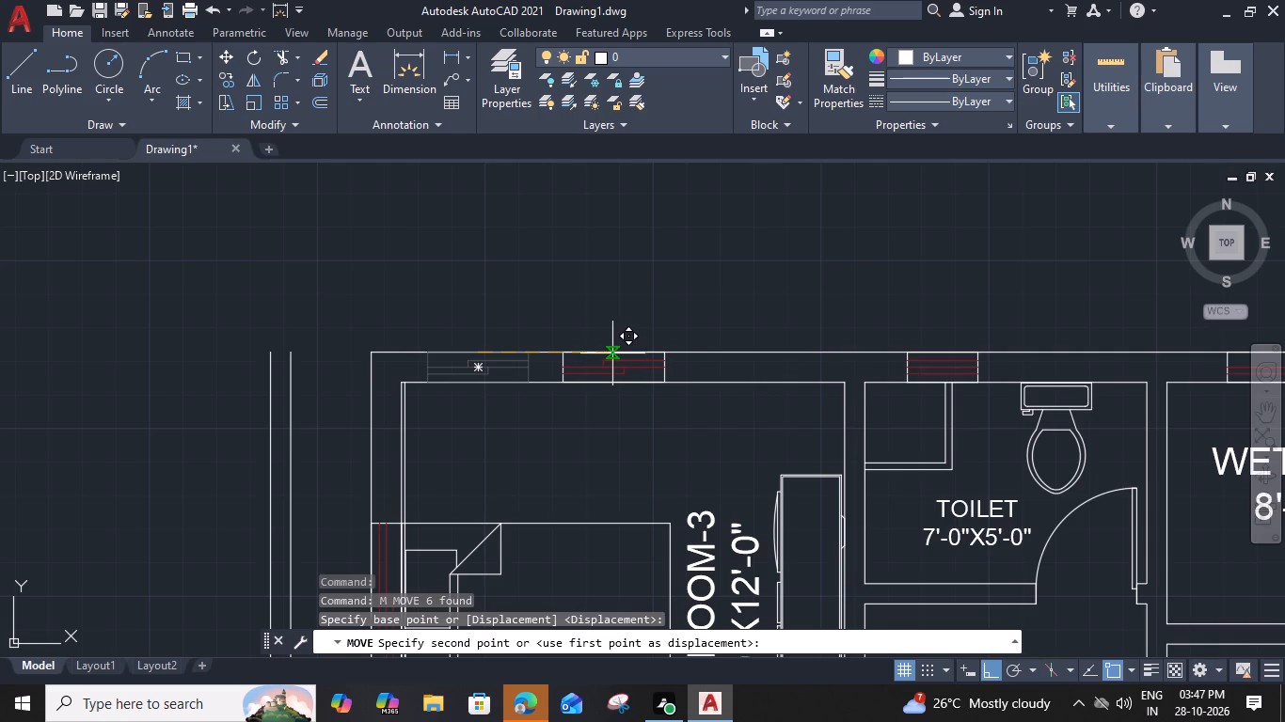
left_click(610, 353)
Offset M.BEDROOM's south wall line and its east wall line south of the toilet door 1" into the room.
scroll(654, 449, "down", 2)
middle_click_drag(659, 480, 635, 214)
middle_click_drag(642, 503, 628, 243)
middle_click_drag(644, 453, 609, 259)
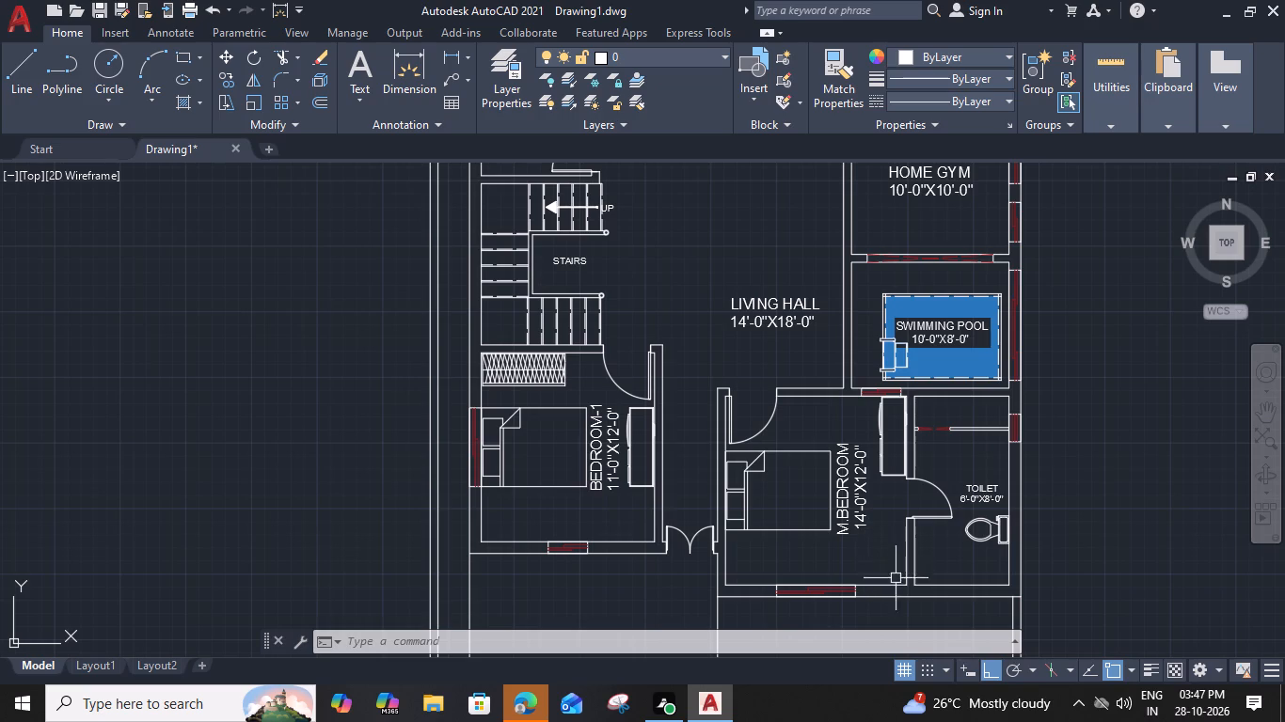
scroll(900, 540, "up", 2)
middle_click_drag(817, 556, 807, 330)
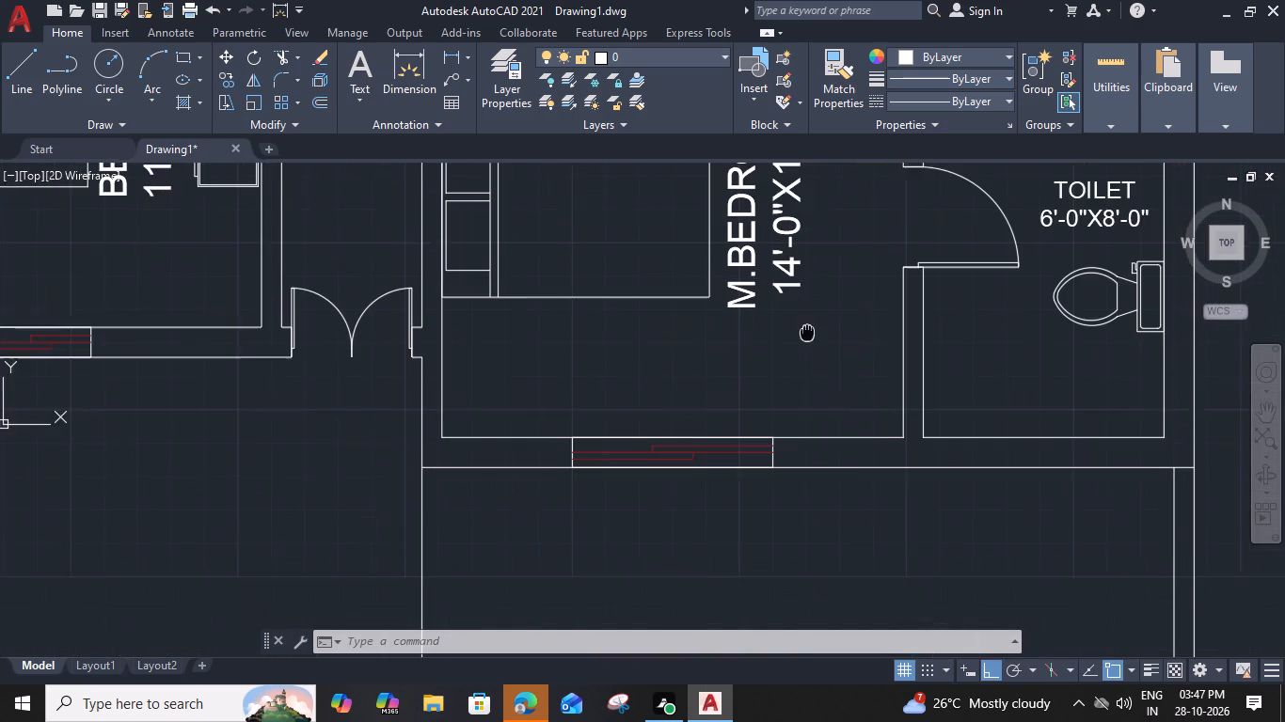
middle_click_drag(807, 330, 806, 330)
left_click(829, 433)
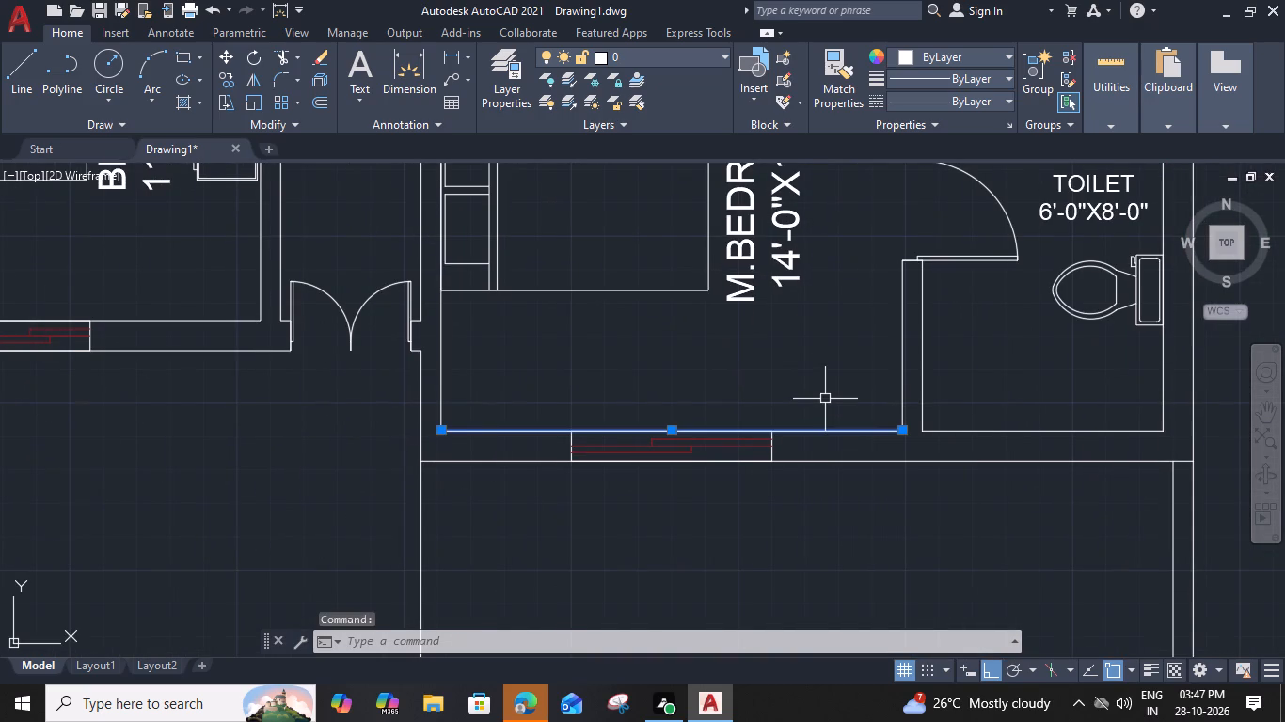
type("O 1\"")
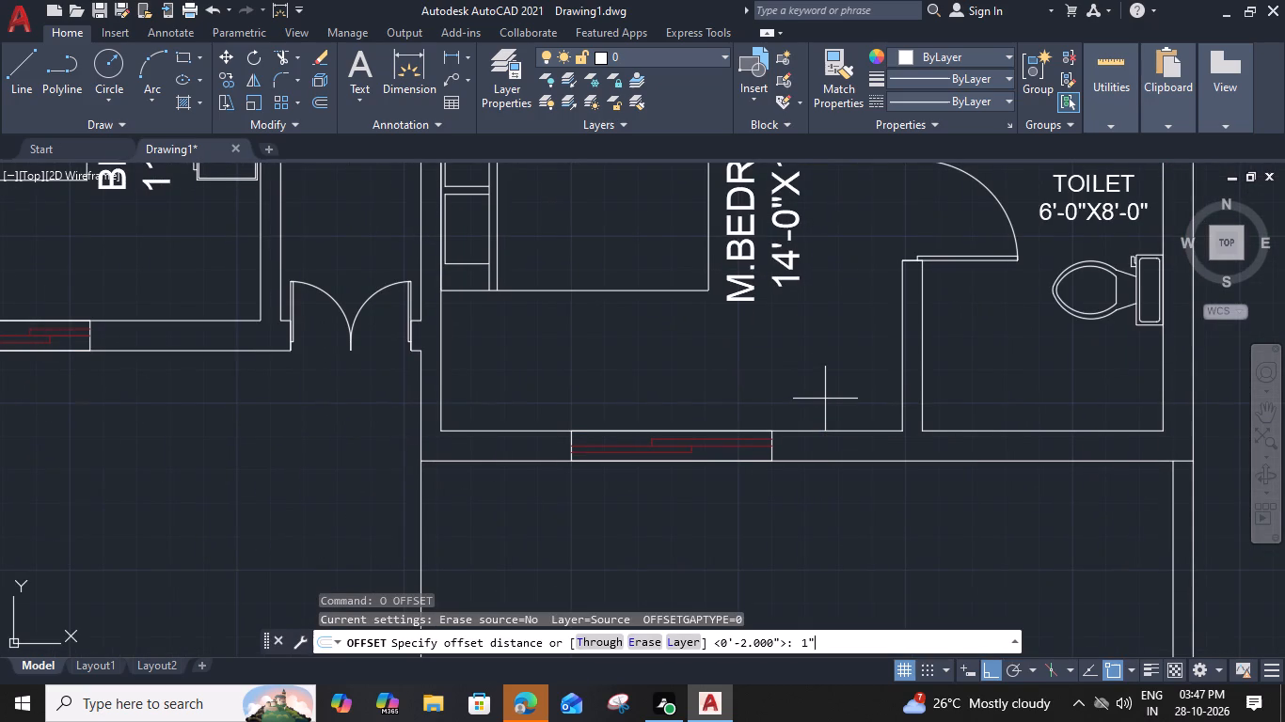
key("Return")
left_click(822, 372)
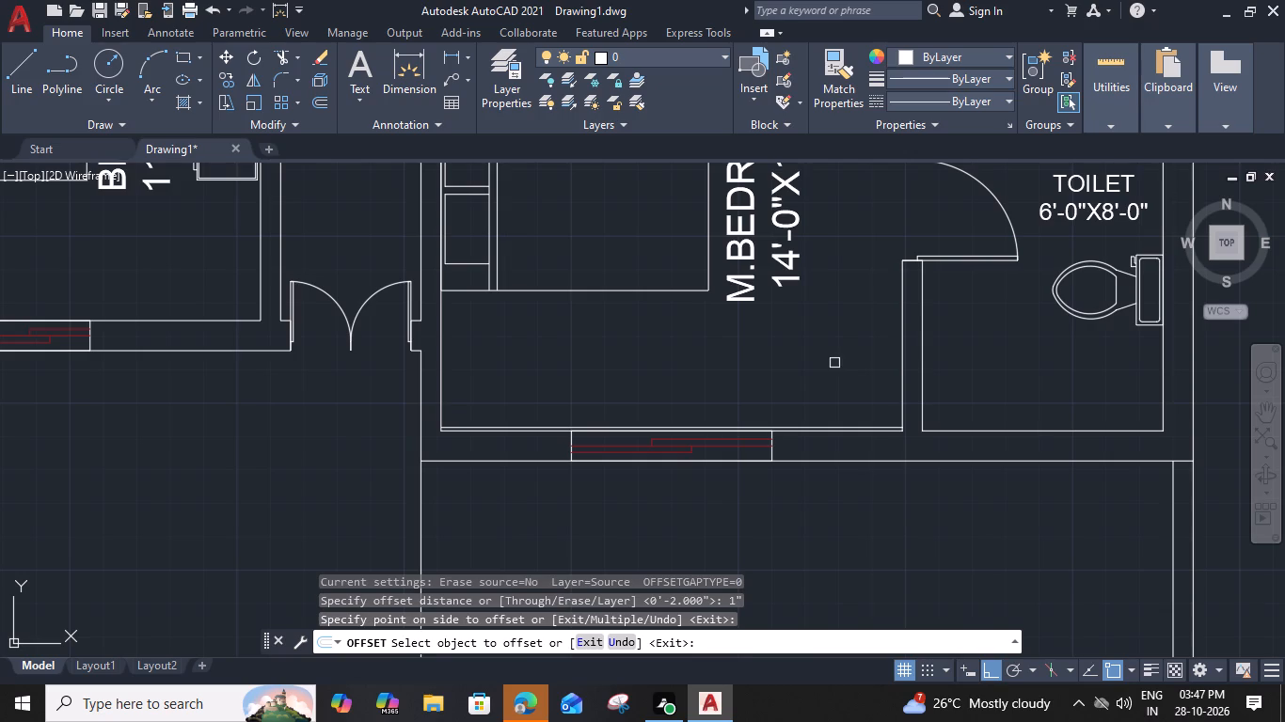
left_click_drag(902, 370, 888, 370)
left_click(845, 372)
key("Escape")
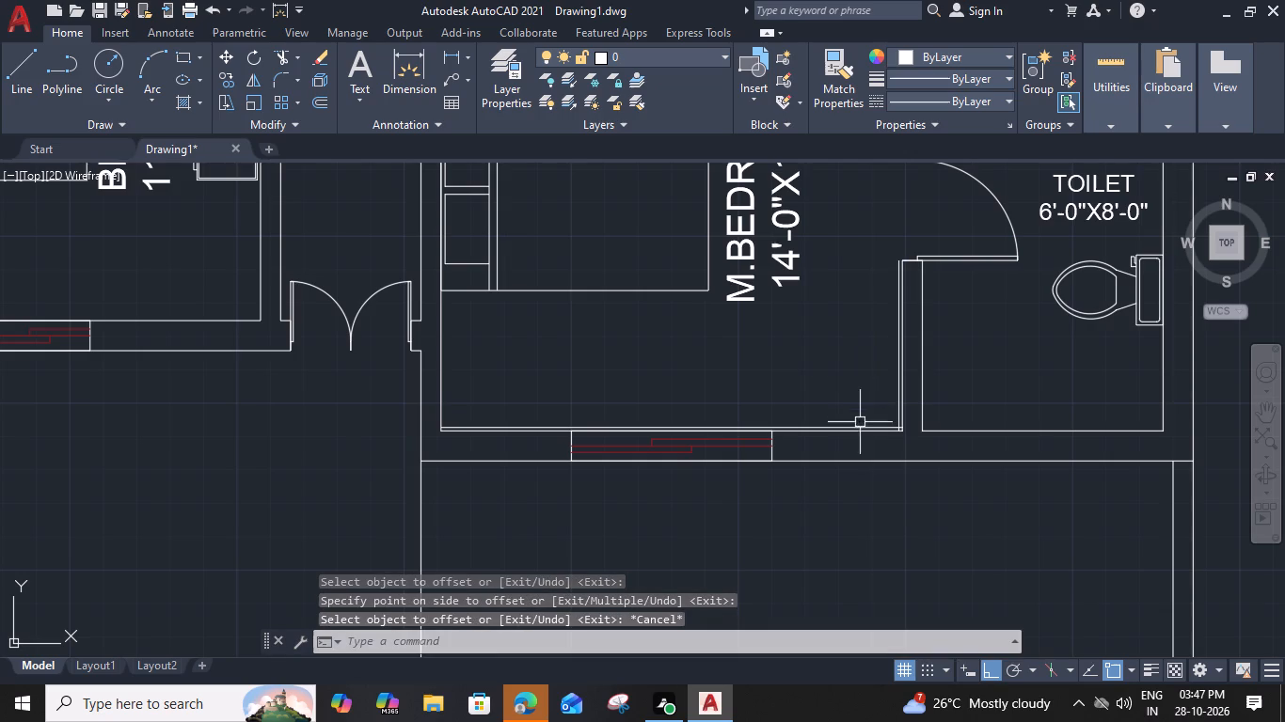
Offset the new inner line along M.BEDROOM's east wall 2' west for the wardrobe depth.
left_click(898, 397)
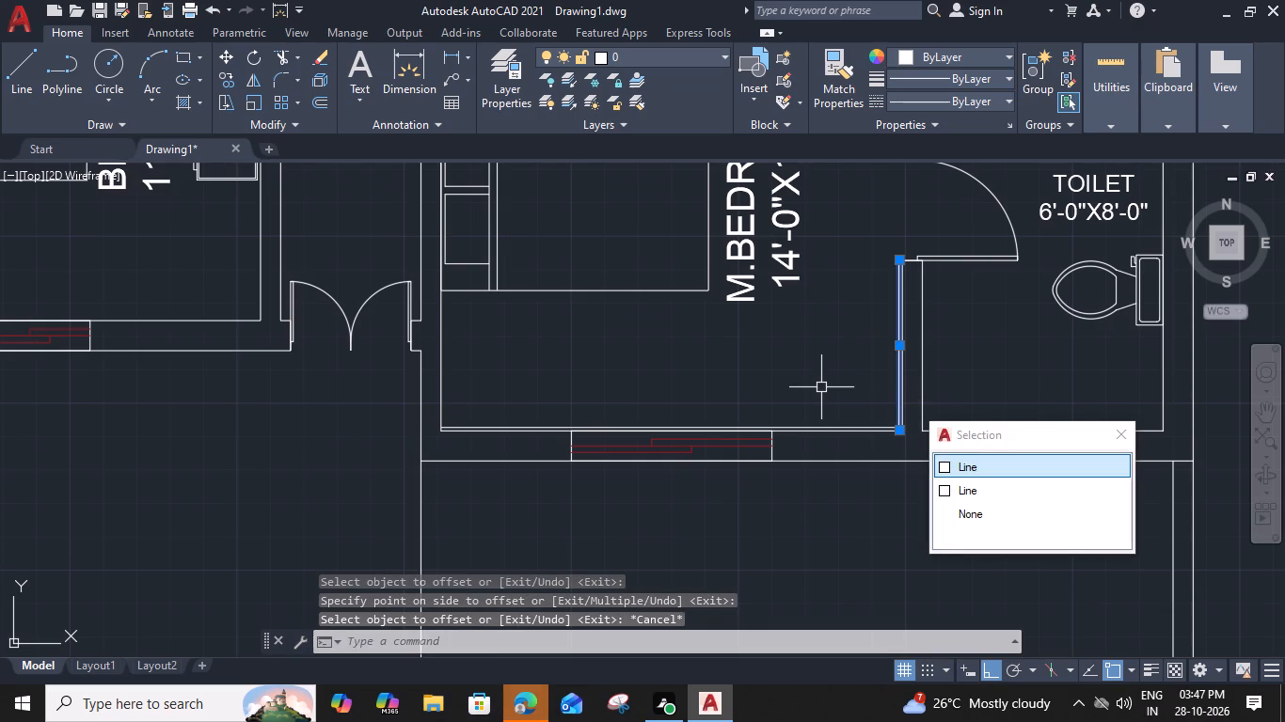
key("o")
key("space")
key("2")
key("apostrophe")
key("space")
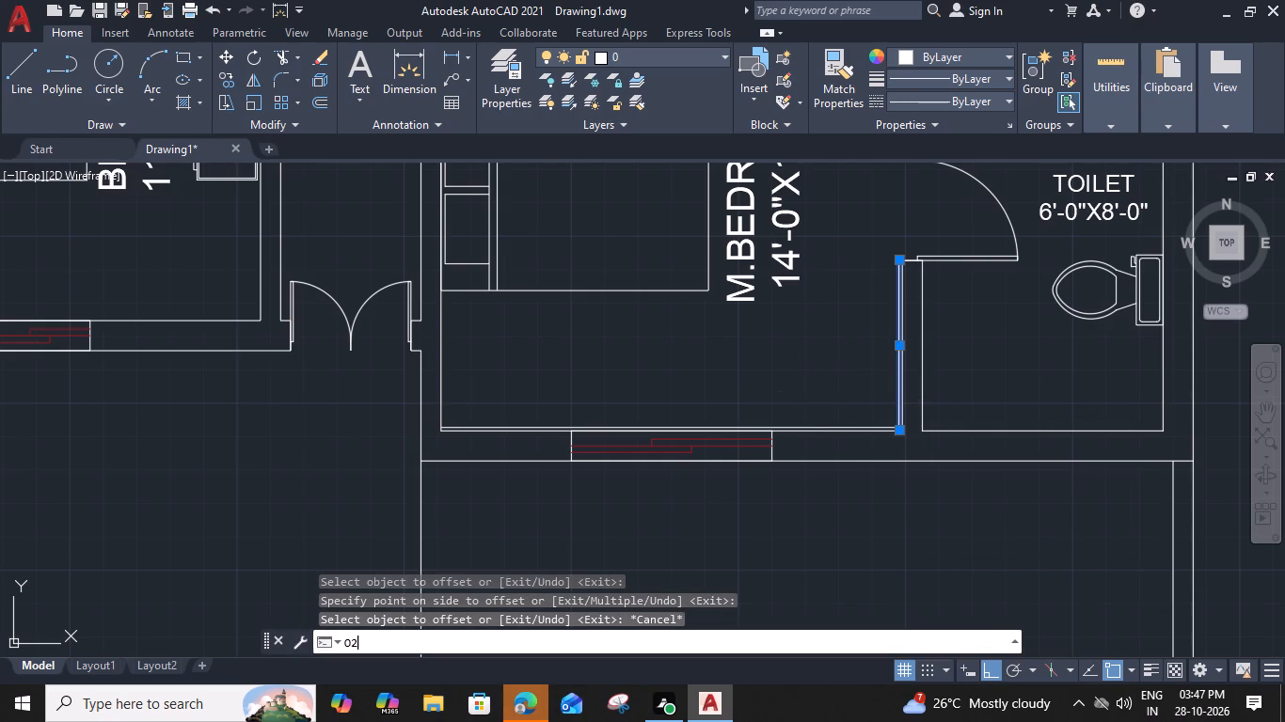
type("O")
key("space")
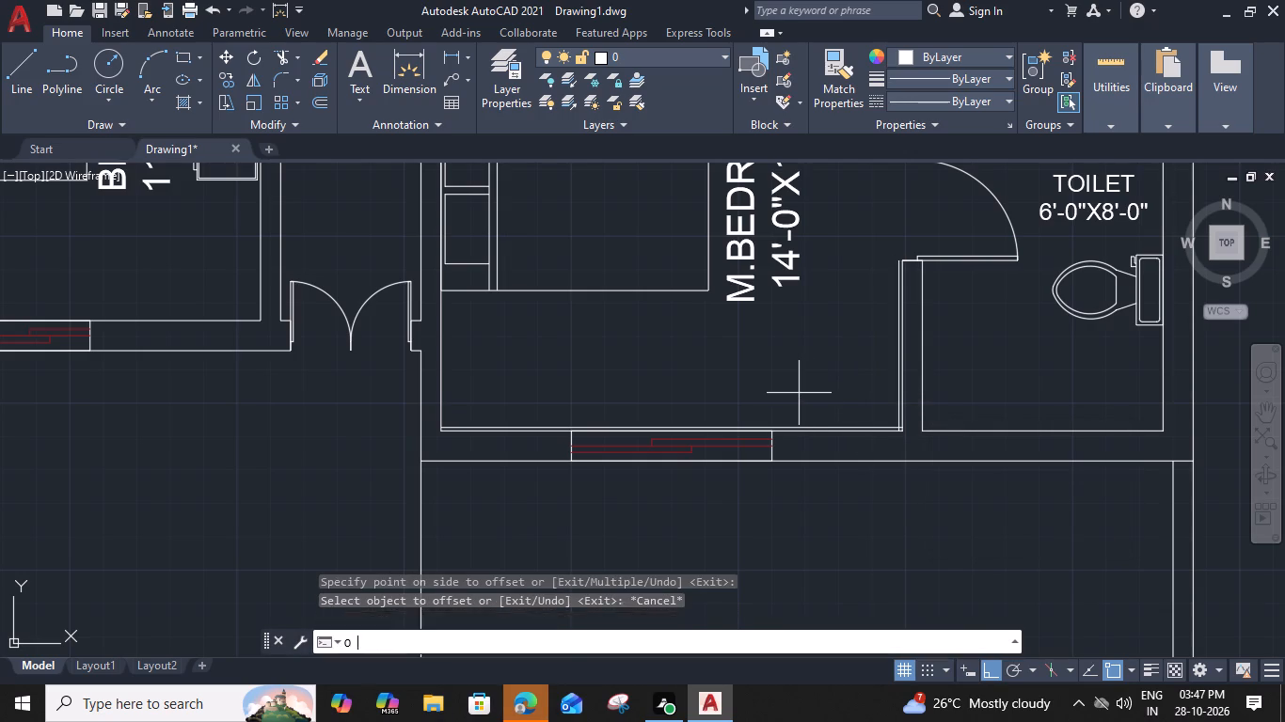
type("2'")
key("space")
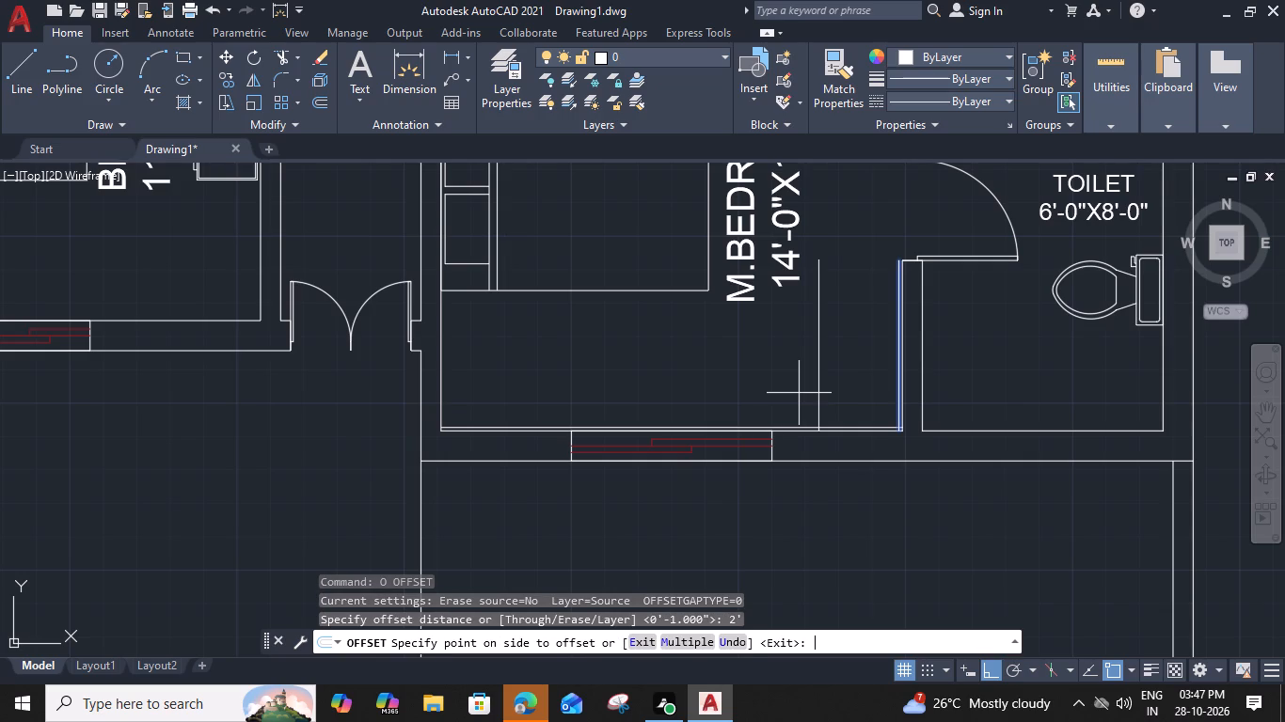
left_click(768, 395)
key("Escape")
Offset the wardrobe's front line another 2" west.
left_click_drag(818, 390, 808, 390)
type("O")
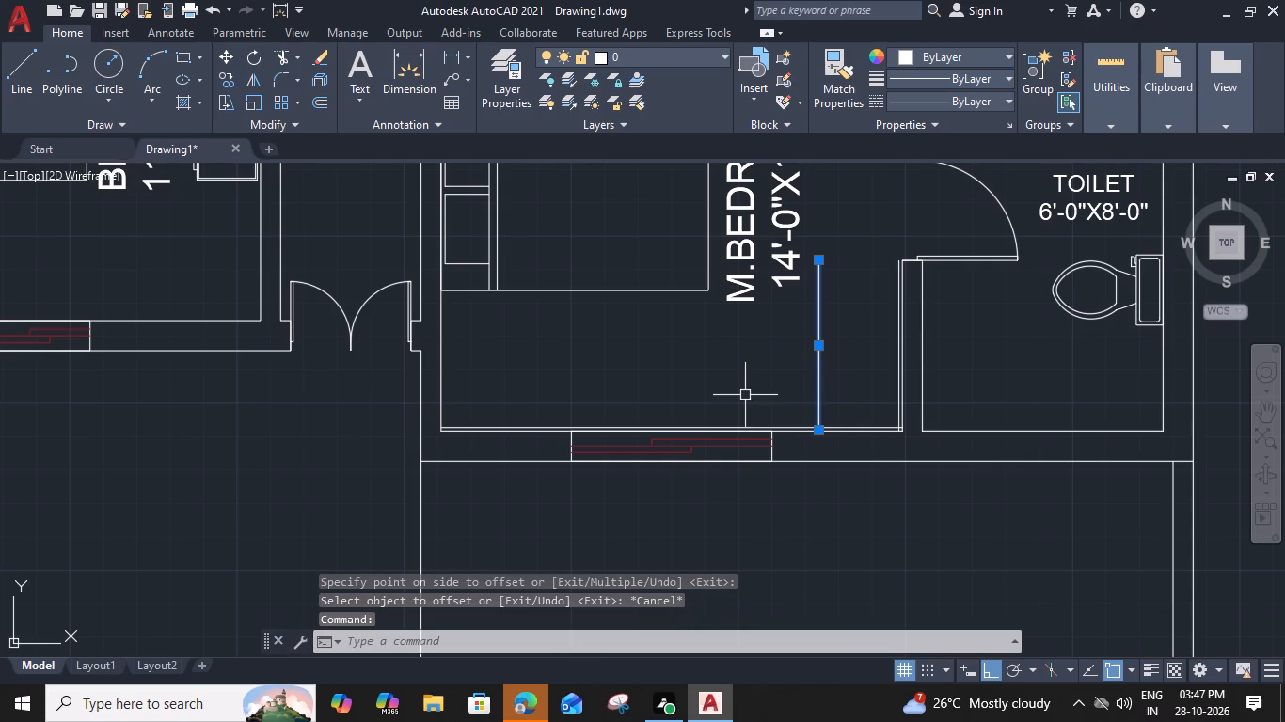
key("space")
key("2")
key("shift+quotedbl")
key("Return")
left_click(725, 393)
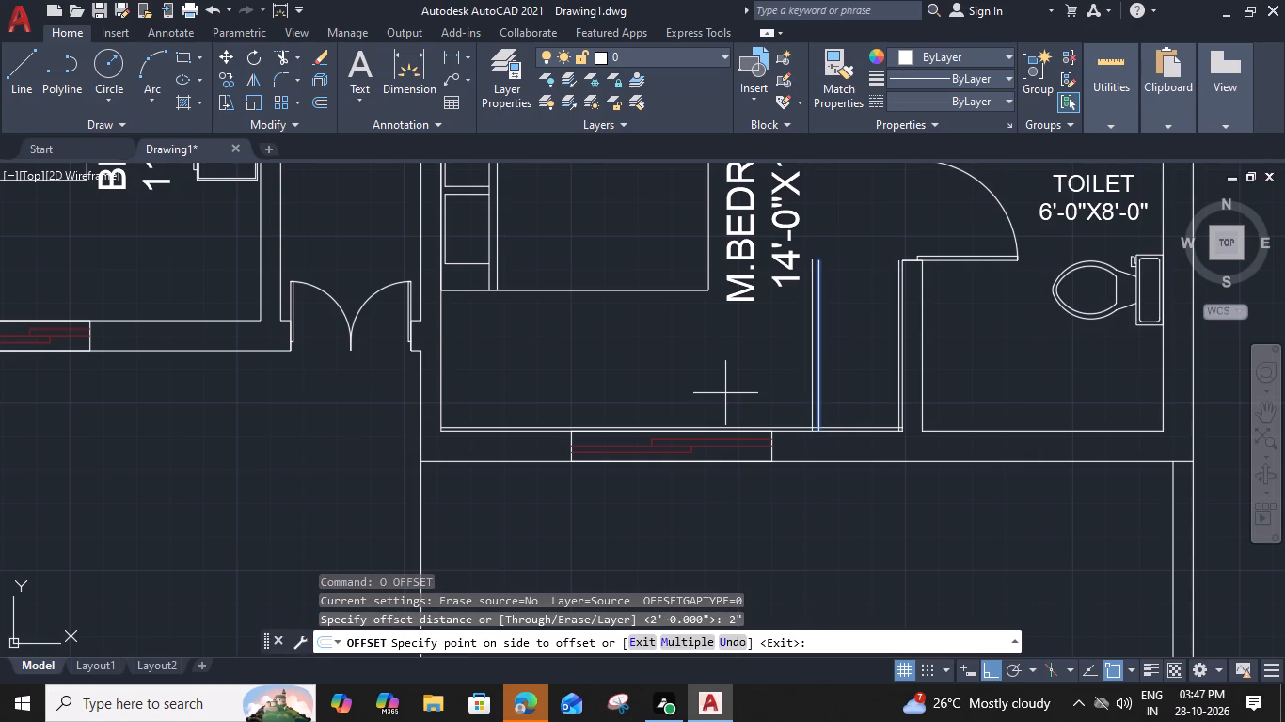
key("Escape")
Draw a horizontal line closing the wardrobe's north end, just below the toilet door, from its back line to its outermost front line.
middle_click_drag(868, 335, 815, 376)
type("L")
key("space")
scroll(839, 296, "up", 4)
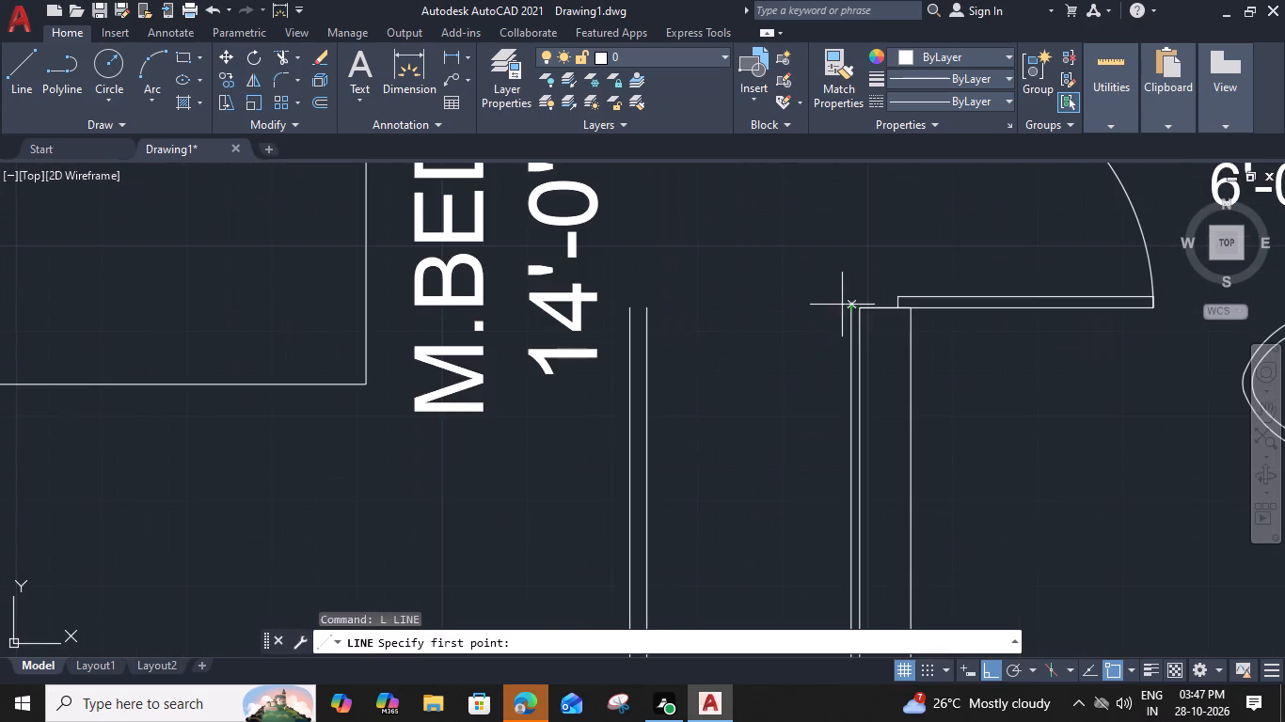
left_click(852, 327)
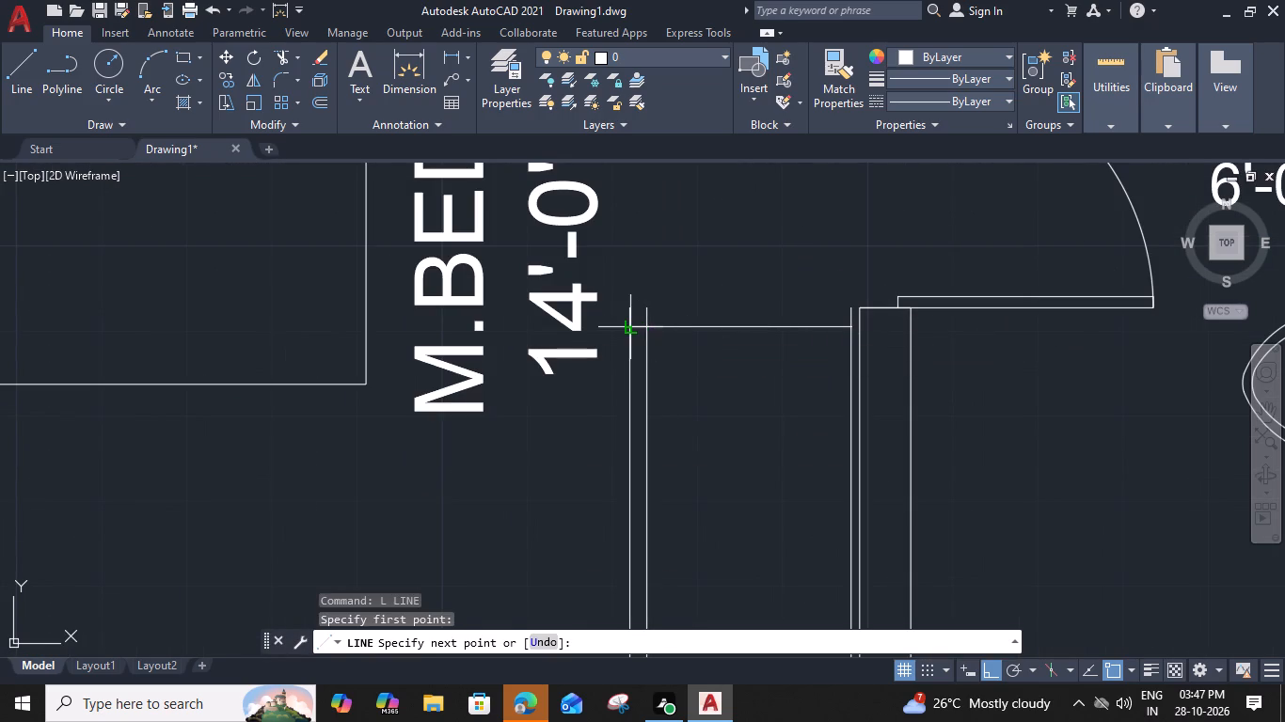
left_click(629, 332)
key("space")
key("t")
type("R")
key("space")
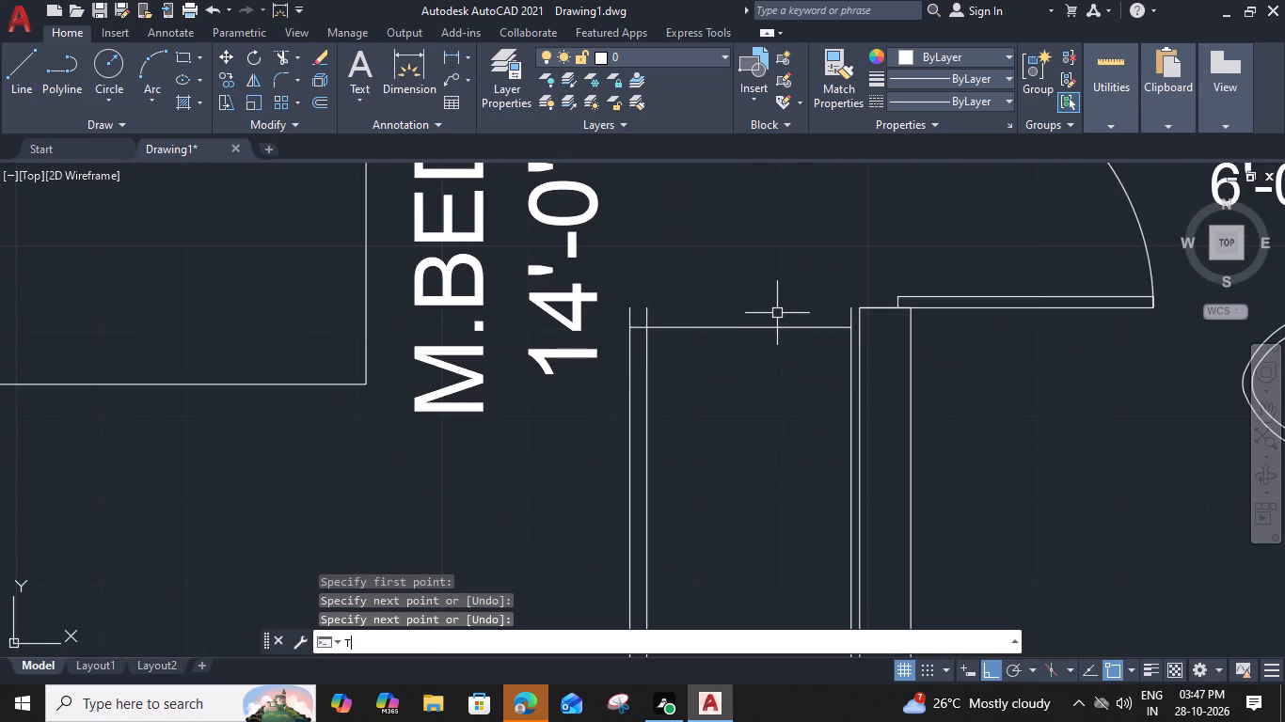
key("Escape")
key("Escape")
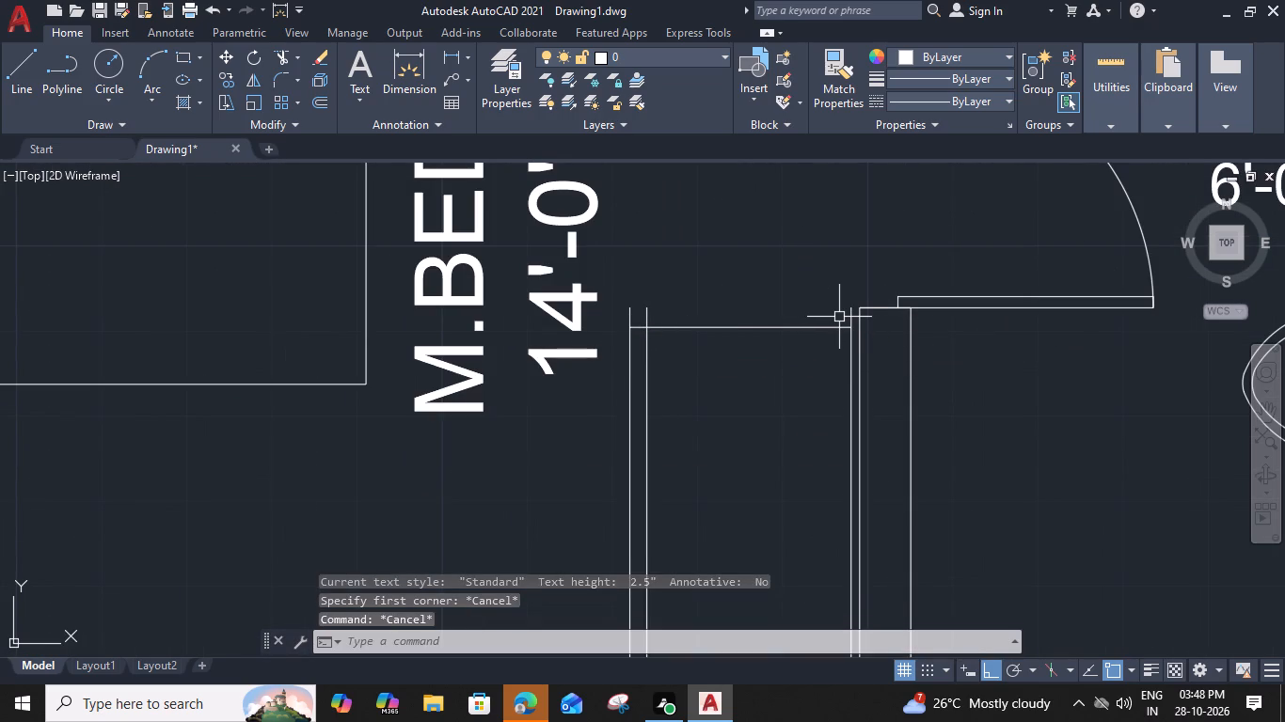
Trim the wardrobe's vertical lines where they extend north past its closing line.
type("TR")
key("space")
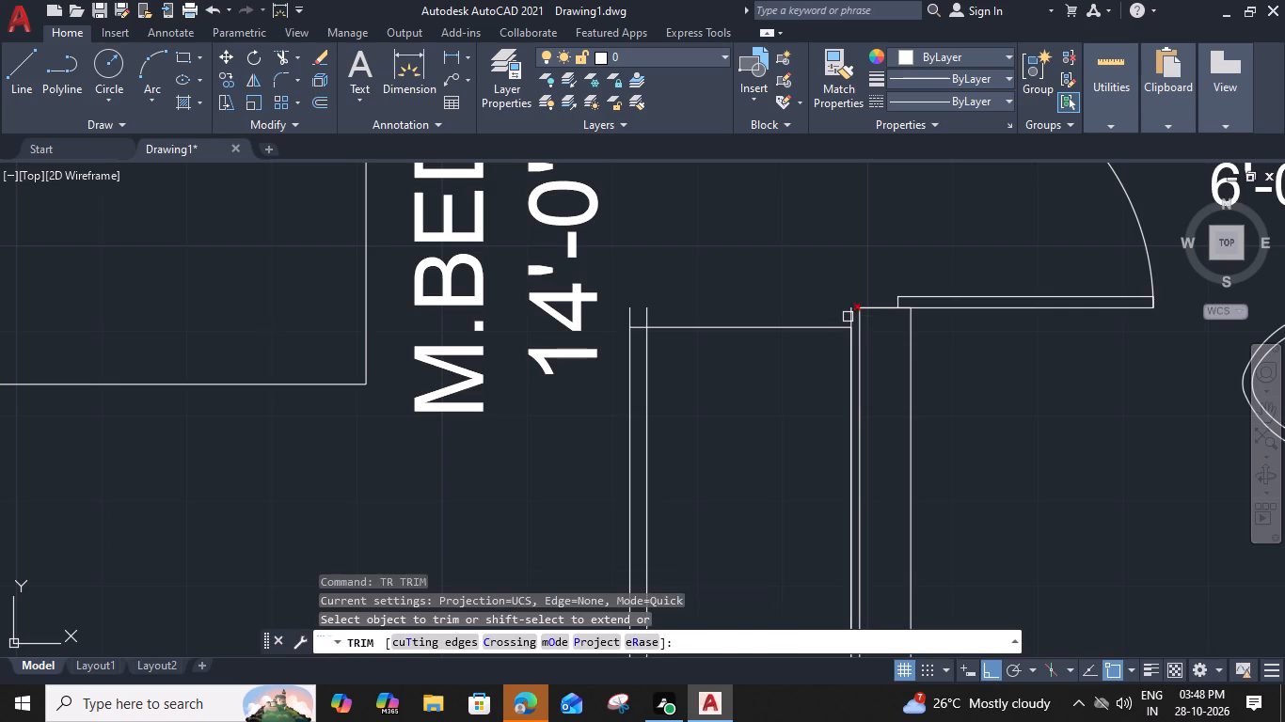
left_click_drag(848, 317, 833, 318)
left_click_drag(668, 315, 658, 316)
left_click(616, 313)
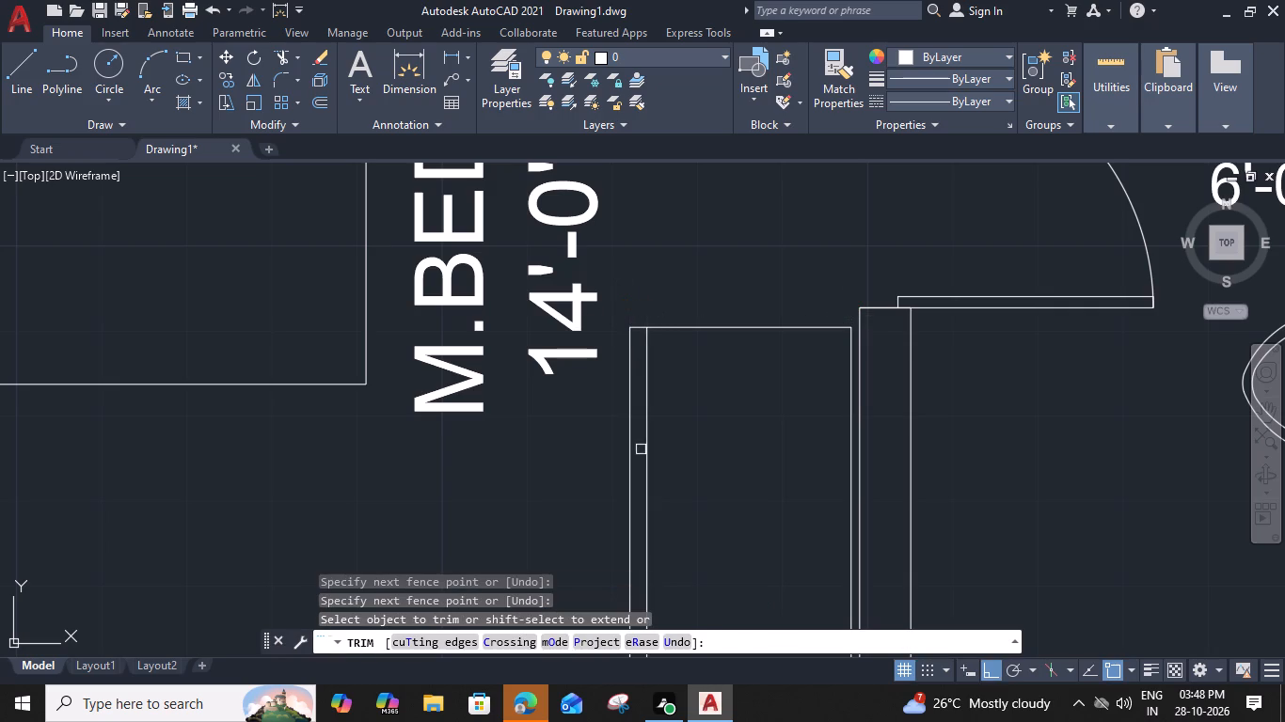
Trim the excess line pieces at the wardrobe's southwest and southeast corners to leave a clean outline.
middle_click_drag(641, 449, 795, 143)
left_click(761, 427)
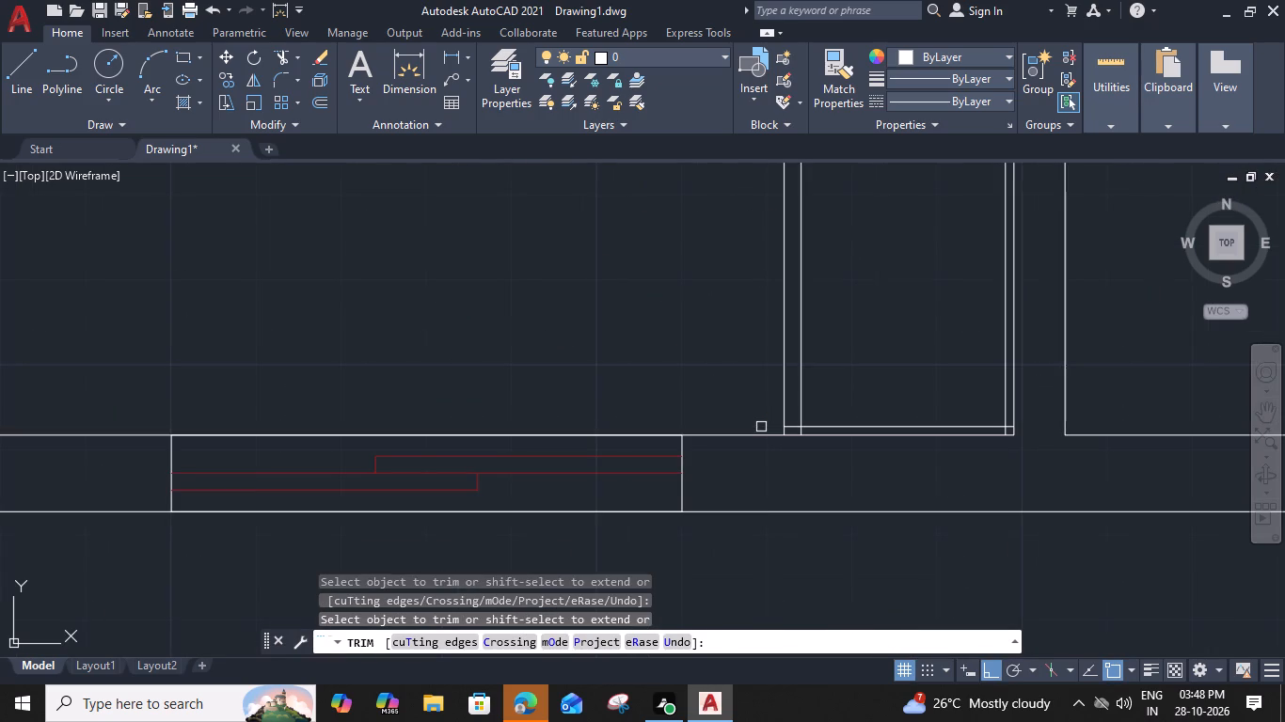
scroll(777, 426, "up", 2)
left_click(781, 444)
left_click(916, 451)
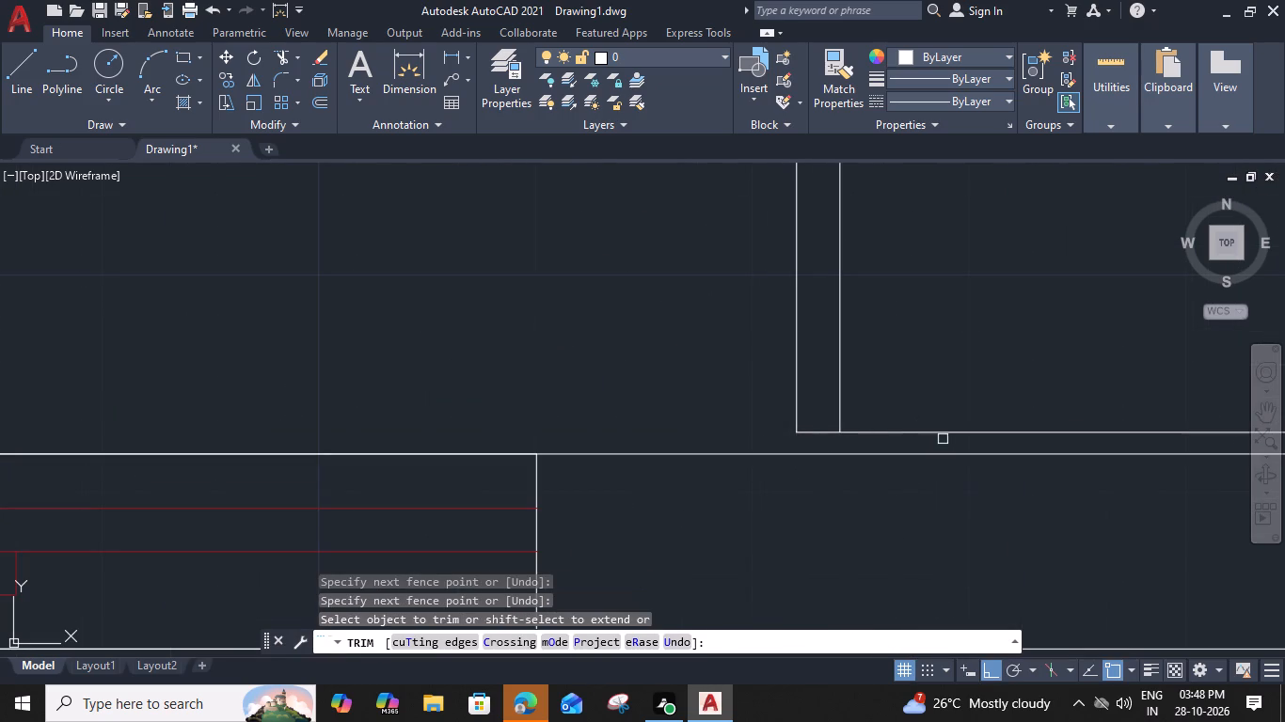
middle_click_drag(944, 439, 470, 406)
left_click(886, 410)
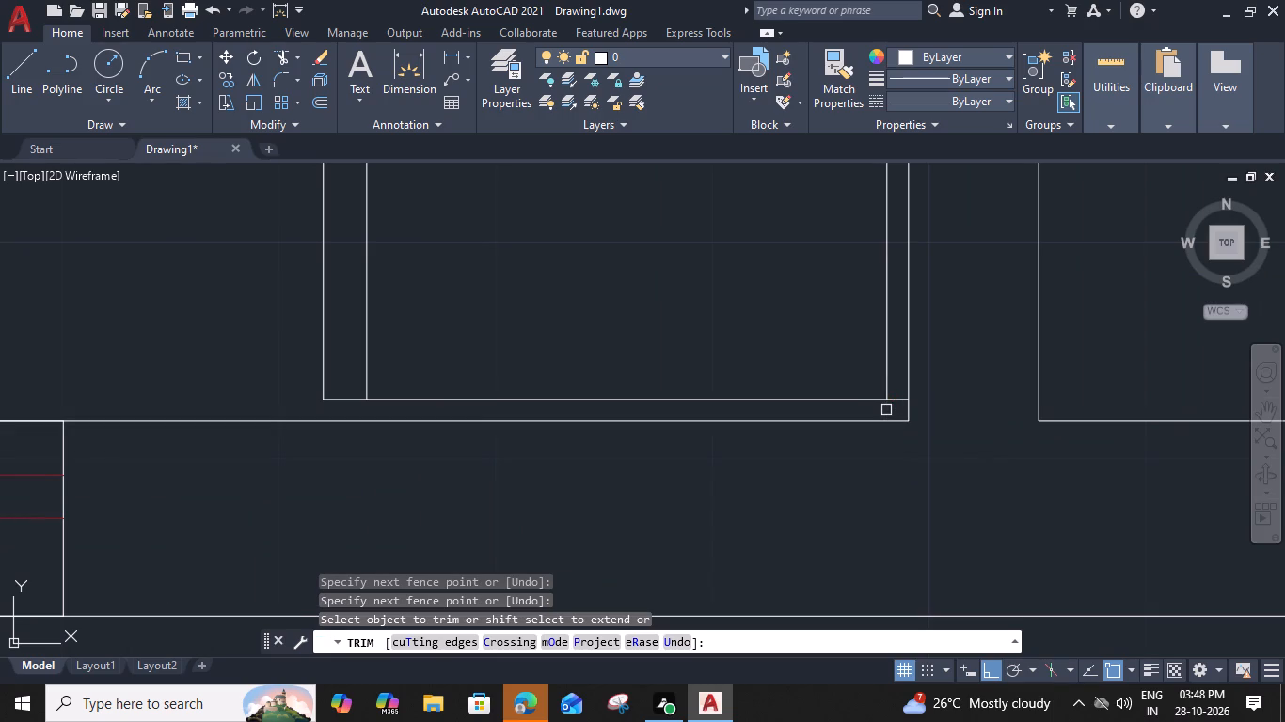
left_click(903, 400)
key("Escape")
Draw a vertical centre line through the wardrobe between the midpoints of its north and south ends.
scroll(893, 385, "down", 2)
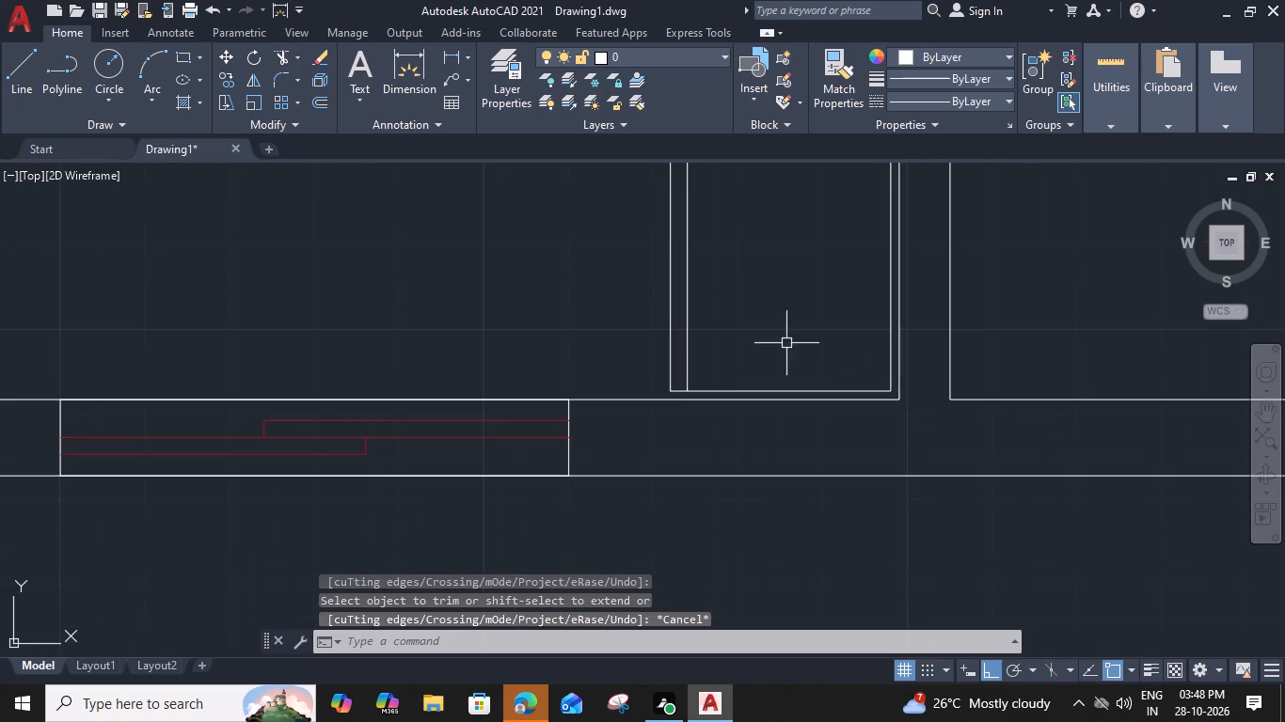
middle_click_drag(785, 343, 783, 395)
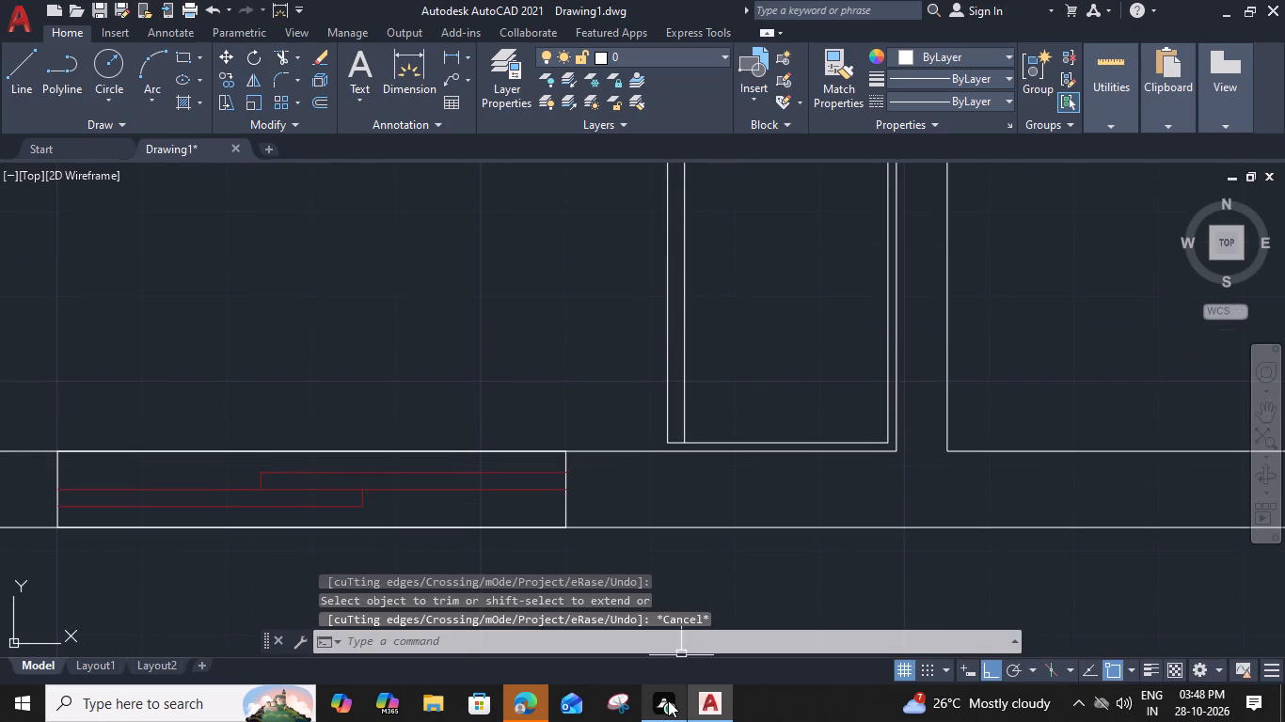
type("L")
key("space")
middle_click_drag(815, 319, 800, 435)
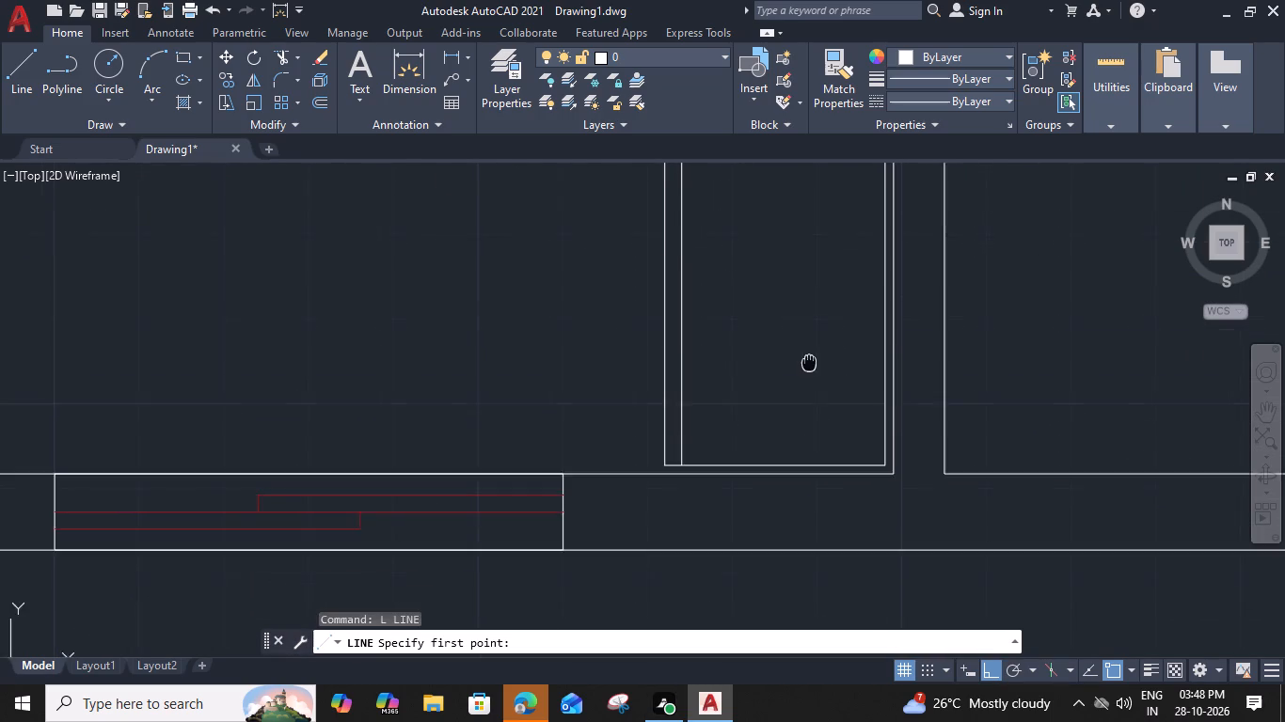
middle_click_drag(800, 435, 793, 463)
left_click(751, 189)
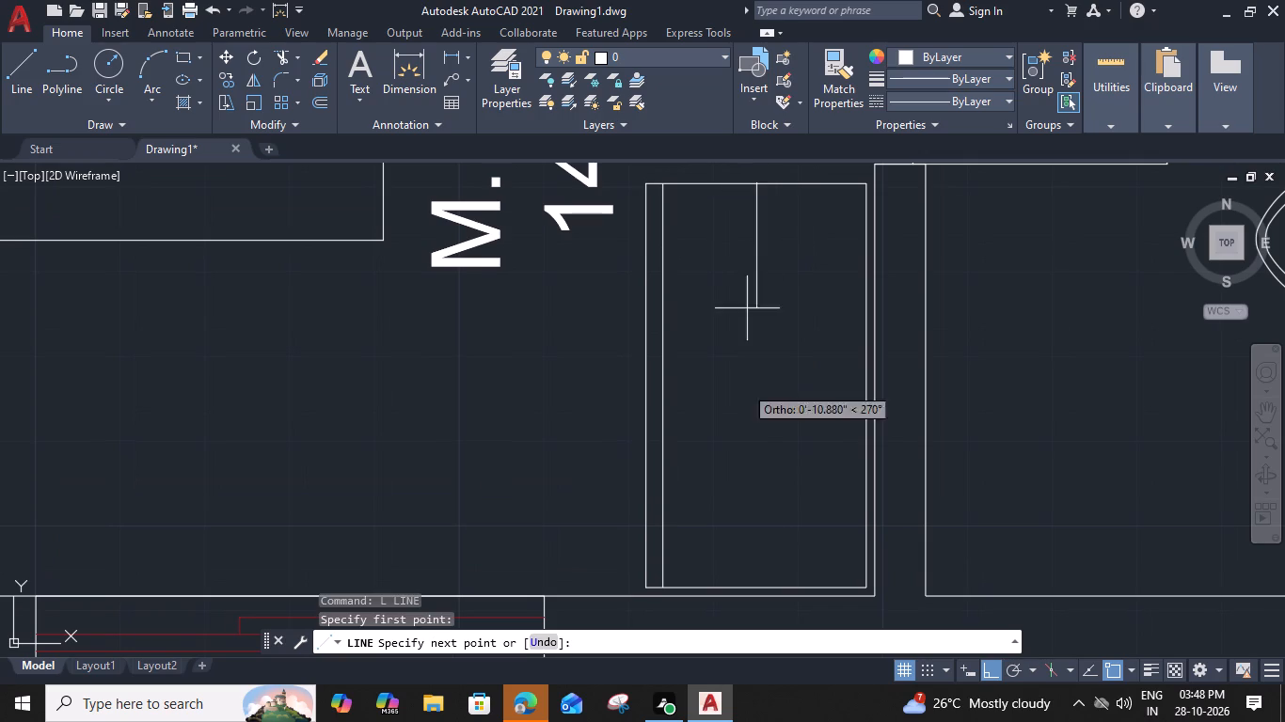
left_click(757, 586)
key("space")
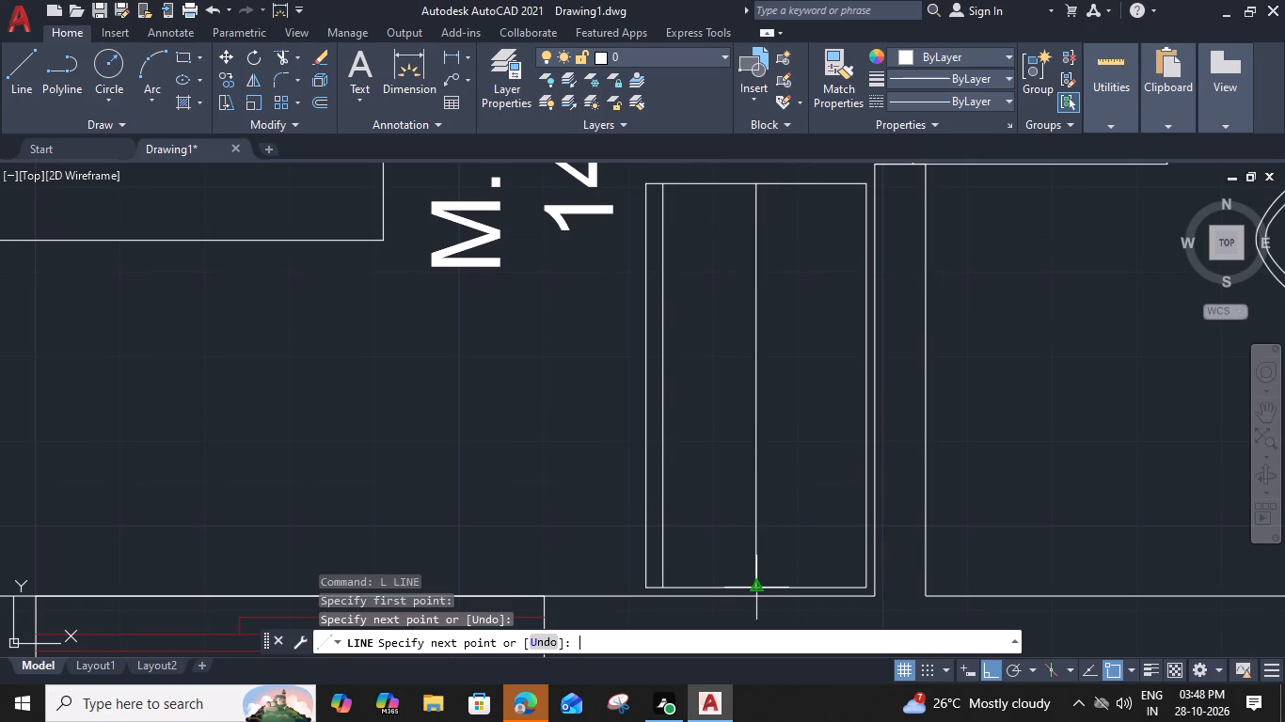
Draw two crossing diagonal hanger lines at the wardrobe's south end, between its inner front line and back line.
key("space")
left_click(668, 587)
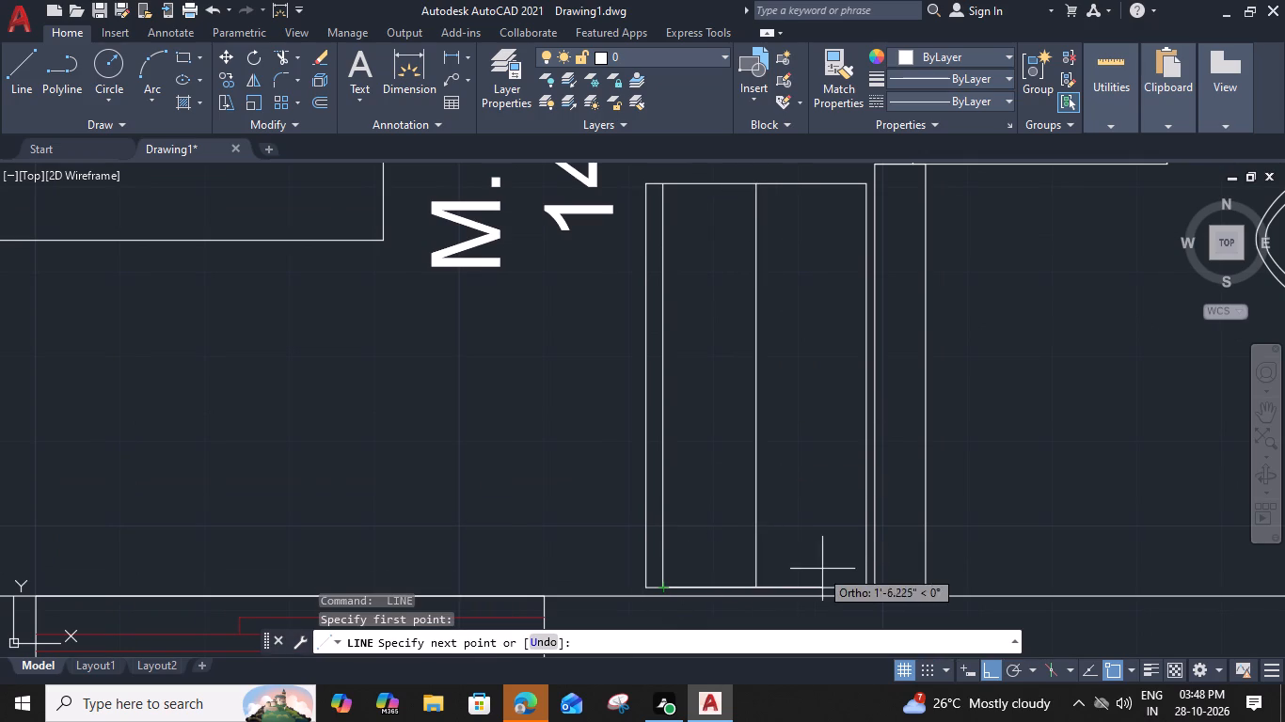
left_click(865, 551)
key("space")
key("space")
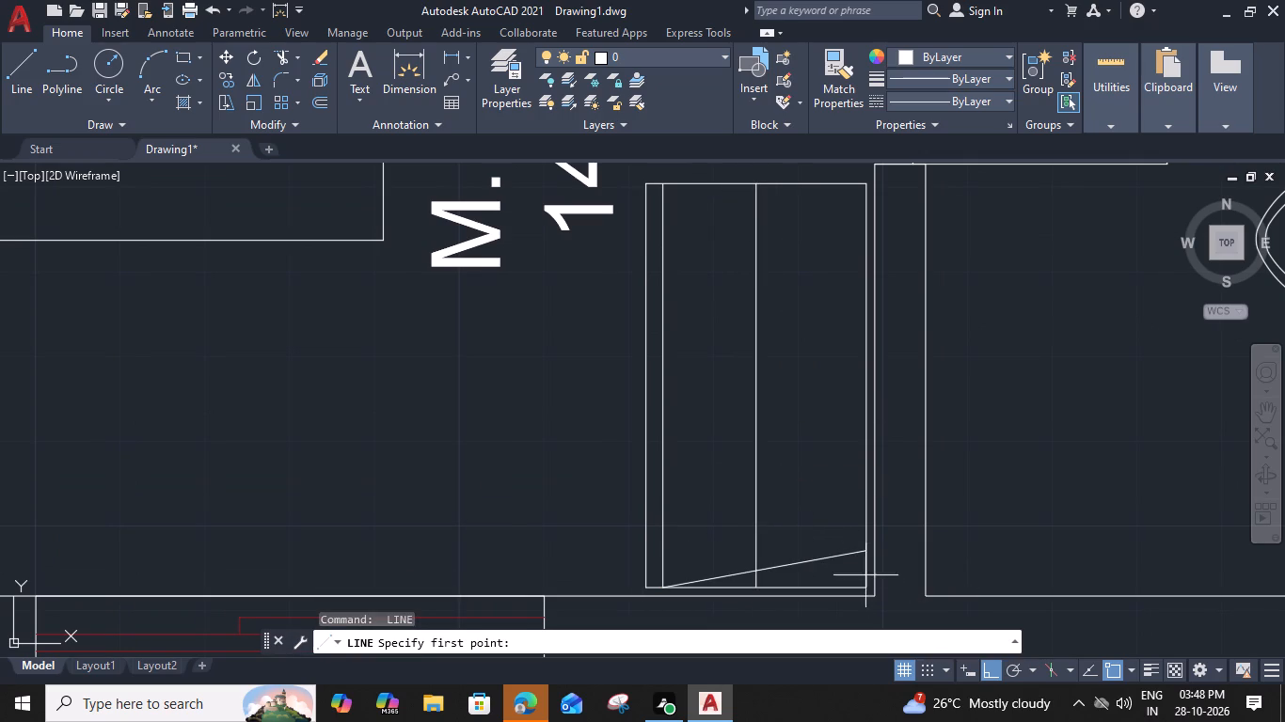
left_click_drag(868, 589, 800, 580)
left_click(663, 546)
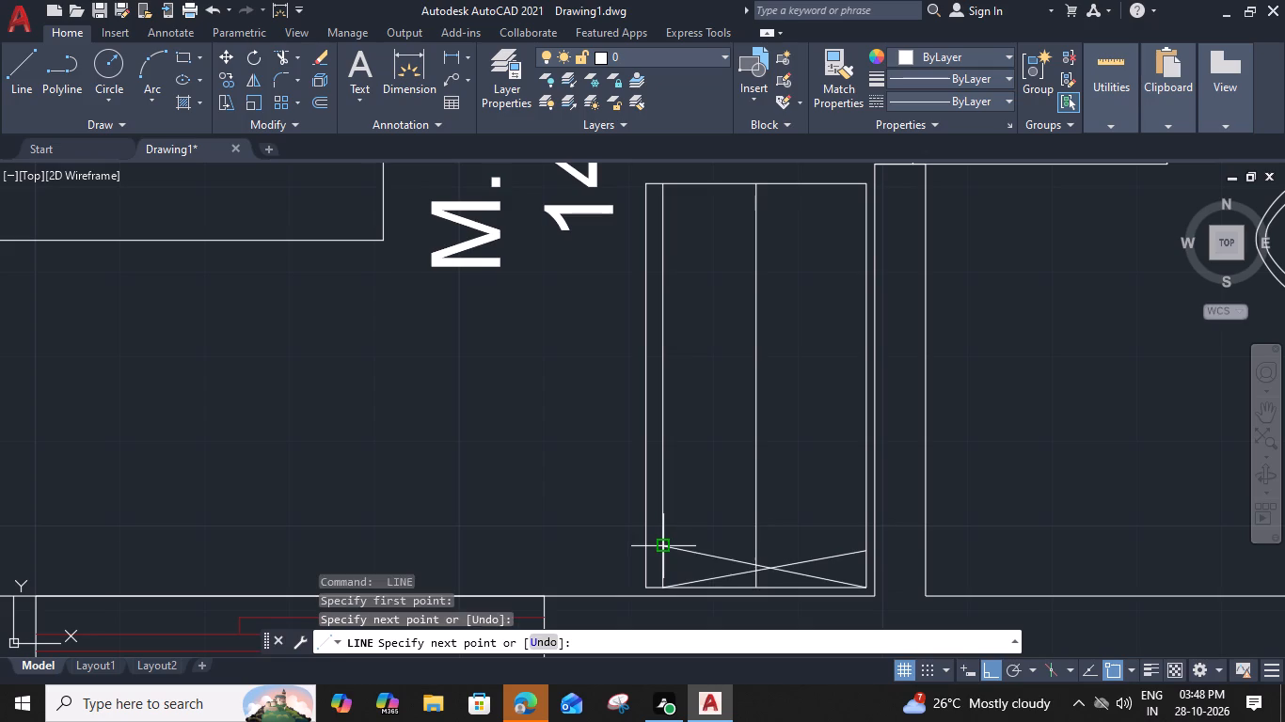
key("space")
Copy the crossed hanger lines nine times end to end northward along the inner front line to fill M.BEDROOM's wardrobe.
left_click_drag(793, 544, 790, 559)
left_click(770, 578)
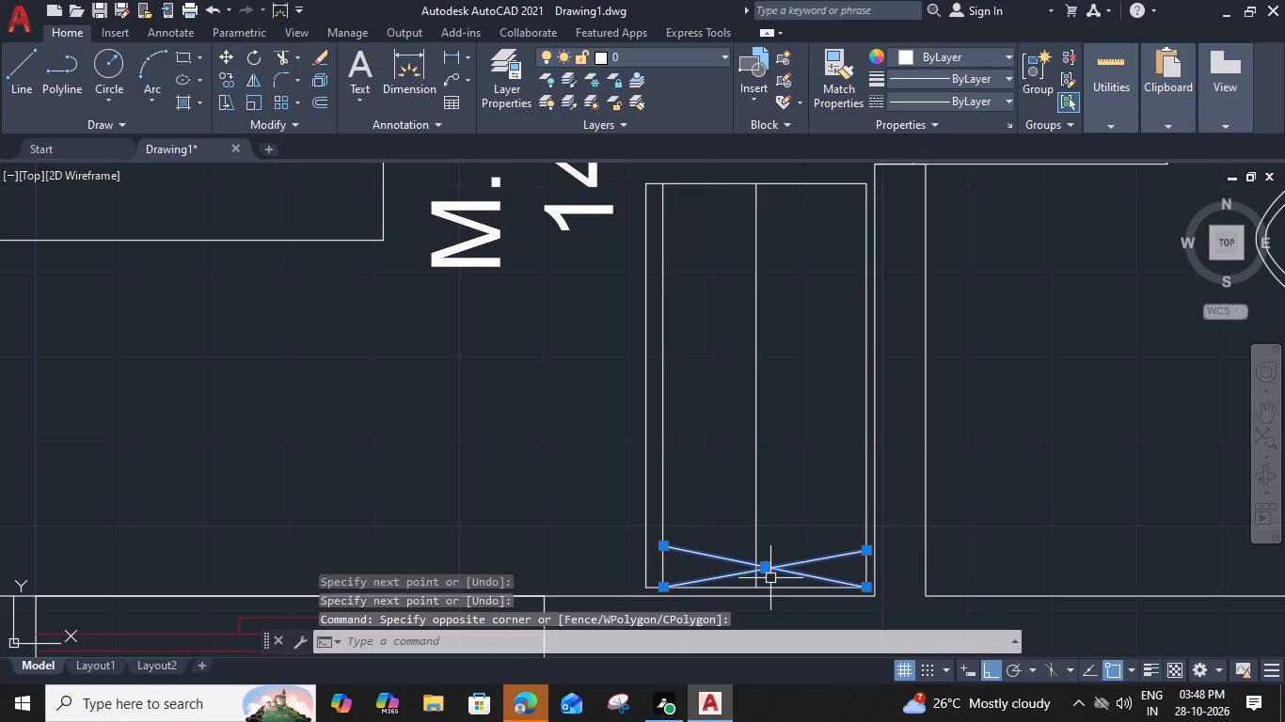
key("c")
type("O")
key("space")
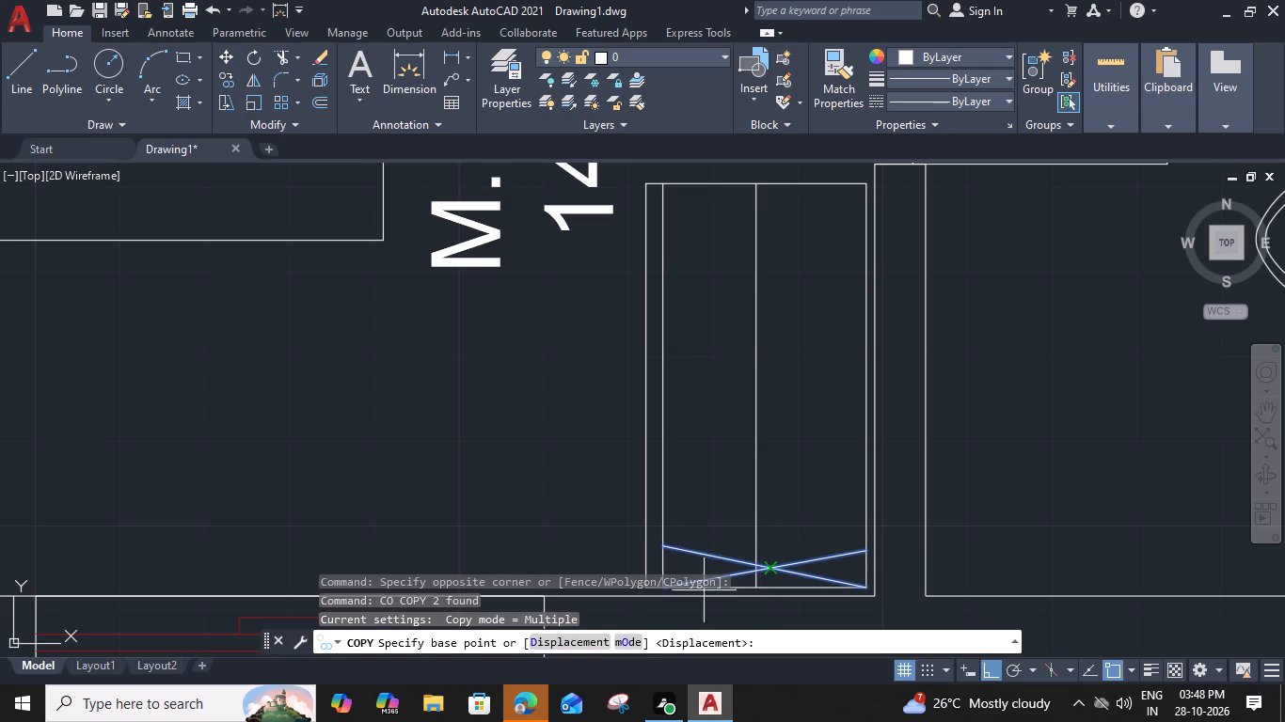
left_click(667, 589)
left_click(661, 551)
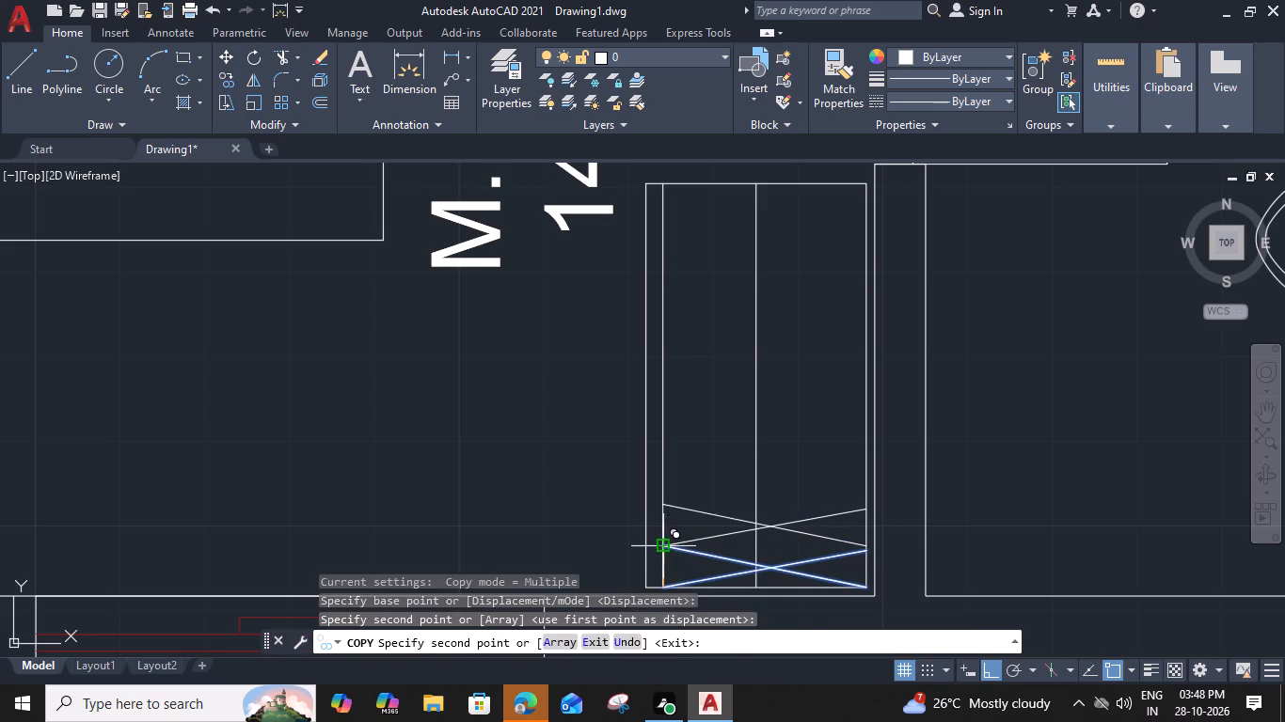
left_click(664, 510)
left_click(664, 460)
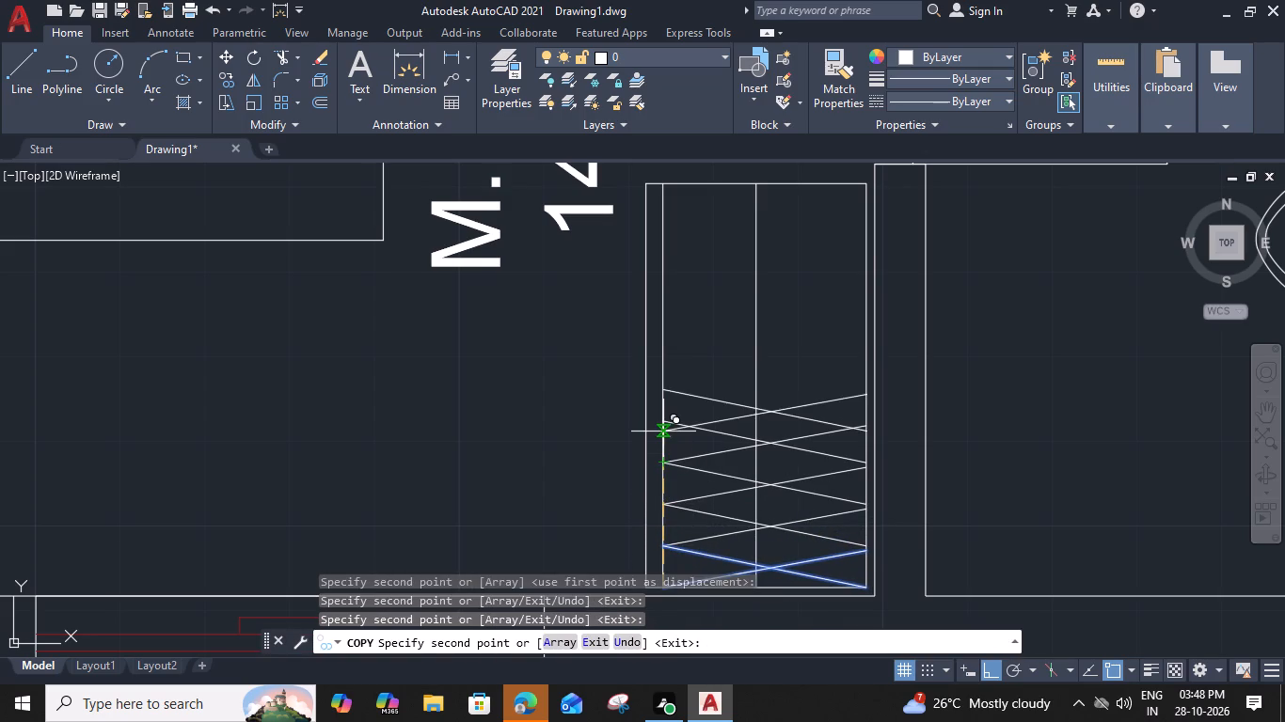
left_click(663, 432)
left_click(667, 386)
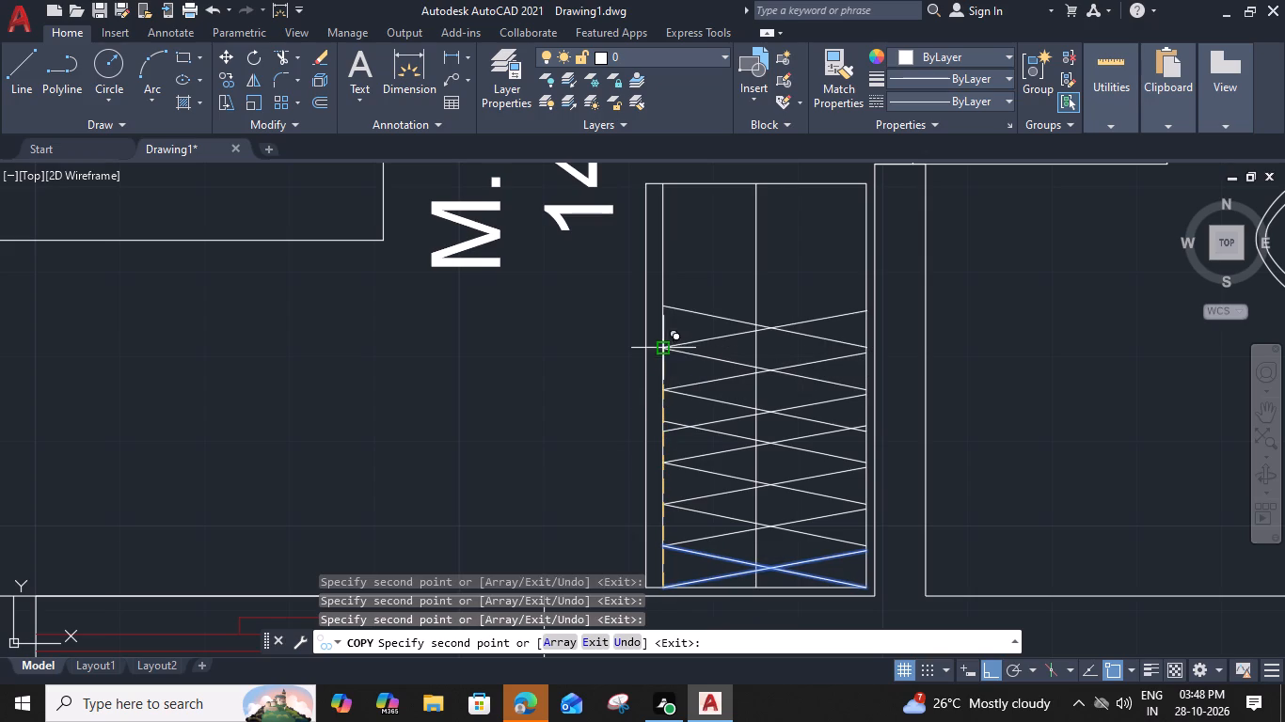
left_click(665, 344)
left_click(666, 312)
left_click(663, 271)
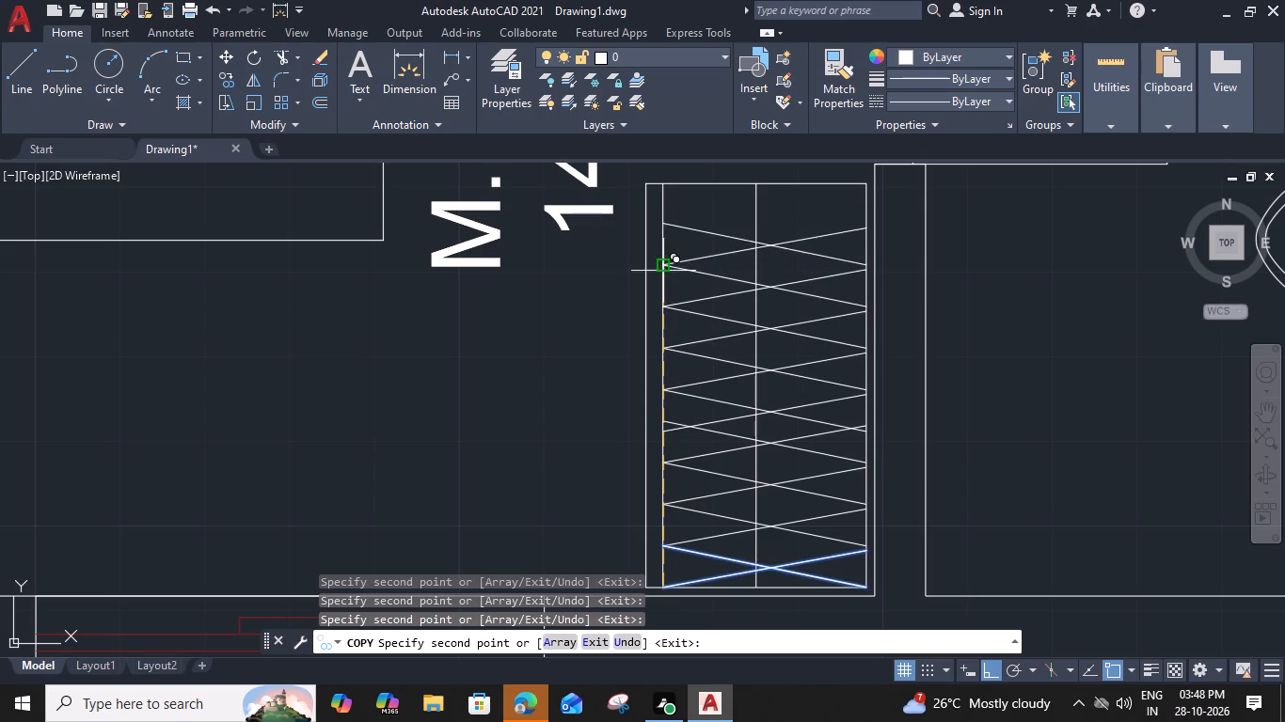
left_click(662, 227)
key("Escape")
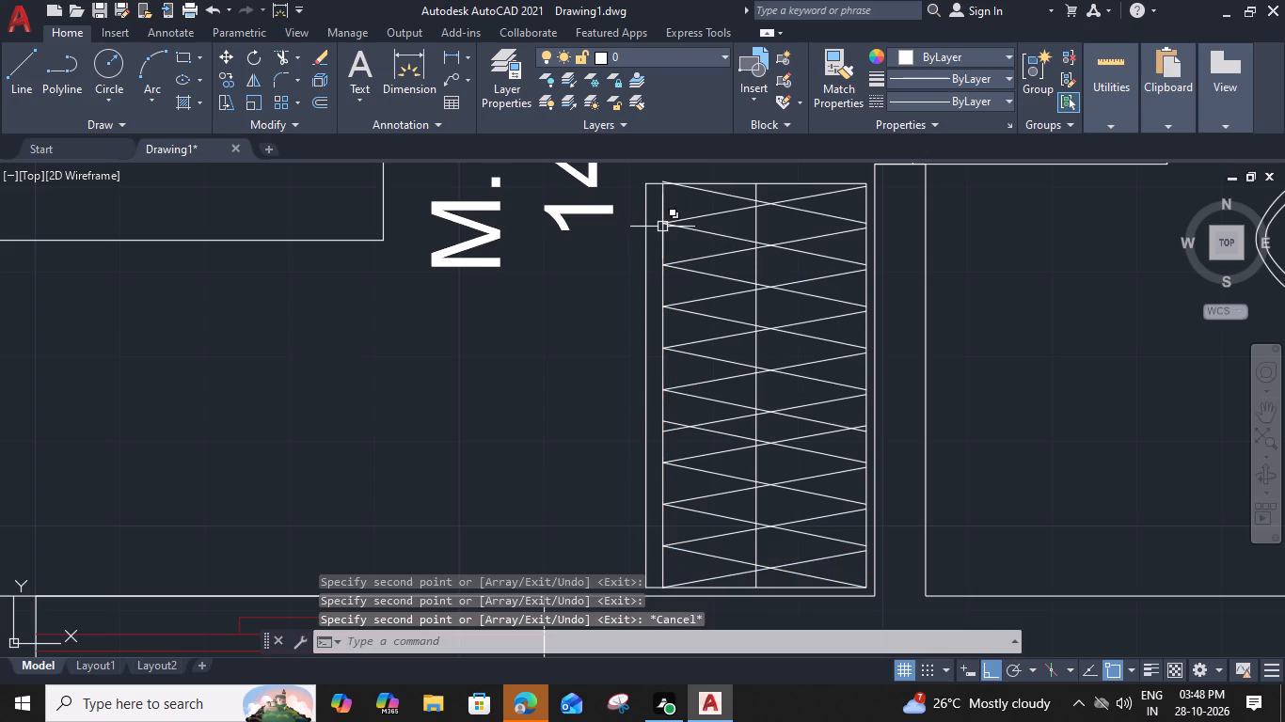
Trim the tip of the northernmost diagonal hanger line that extends past the wardrobe's north edge.
key("t")
key("r")
key("space")
scroll(672, 181, "up", 2)
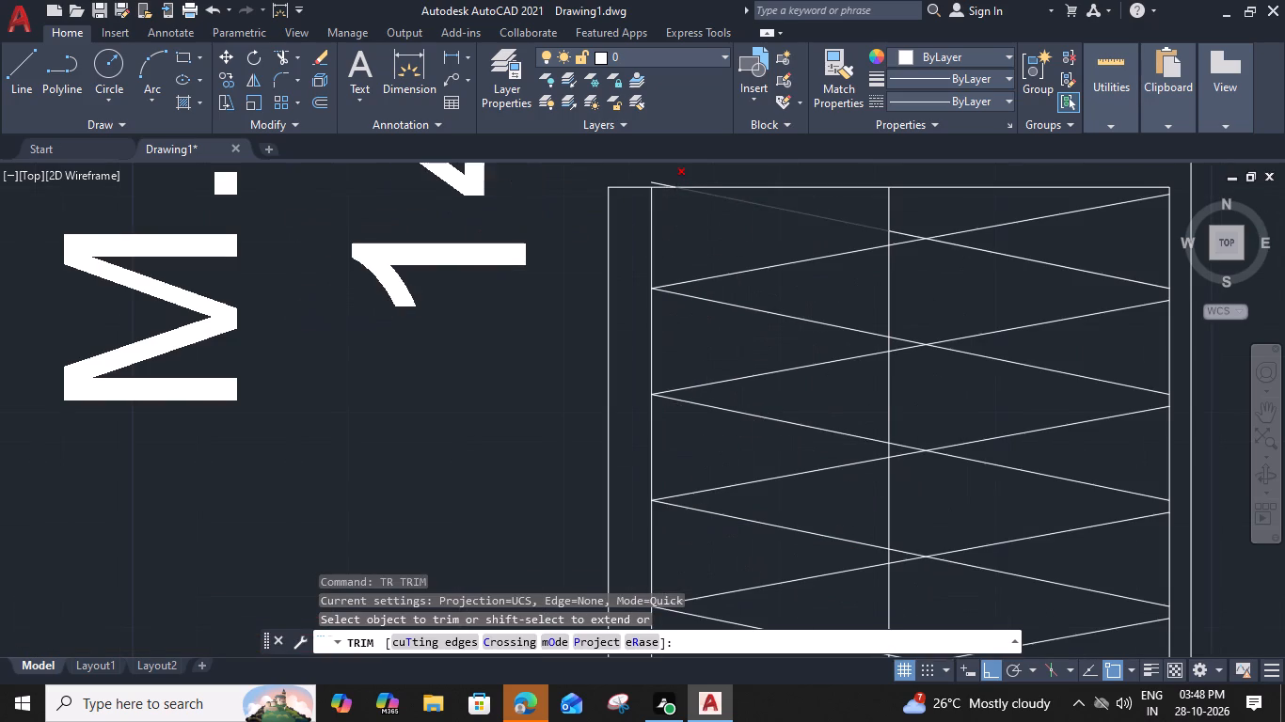
left_click(659, 180)
key("Escape")
Review the furnished M.BEDROOM and the overall house floor plan, down to the open area at the plot's south end.
scroll(659, 178, "down", 3)
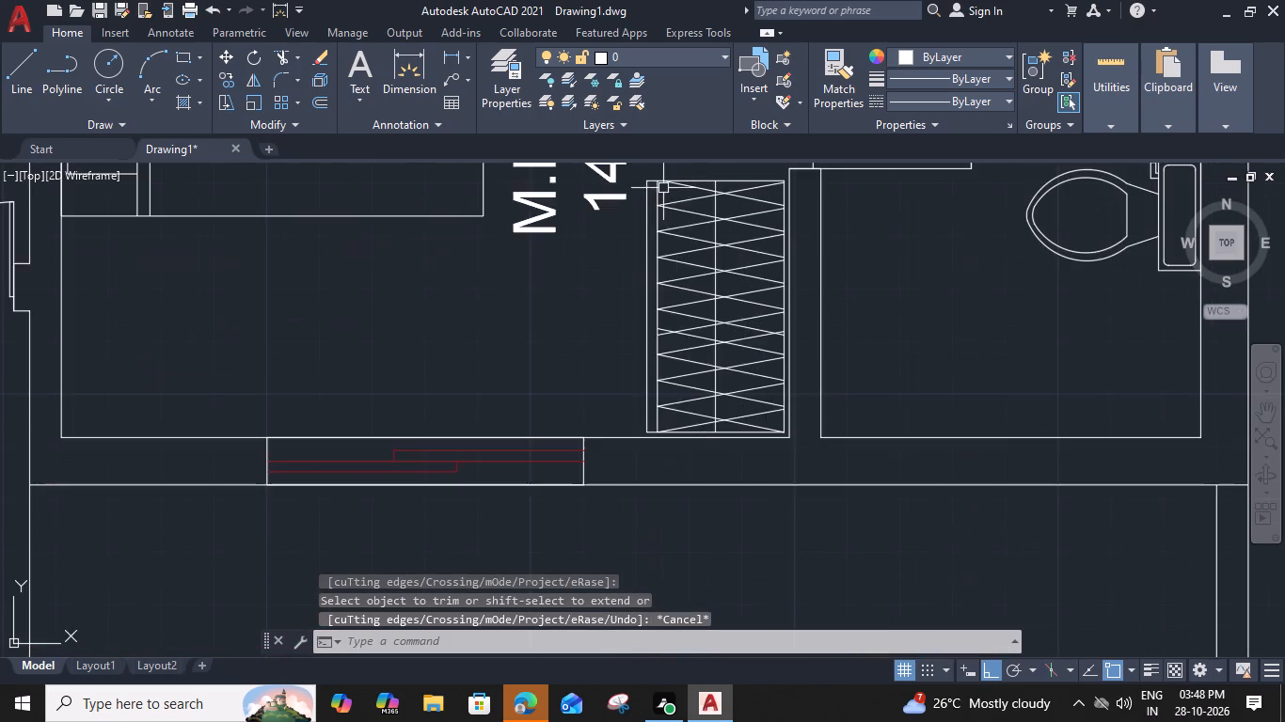
scroll(681, 269, "down", 2)
middle_click_drag(526, 361, 652, 600)
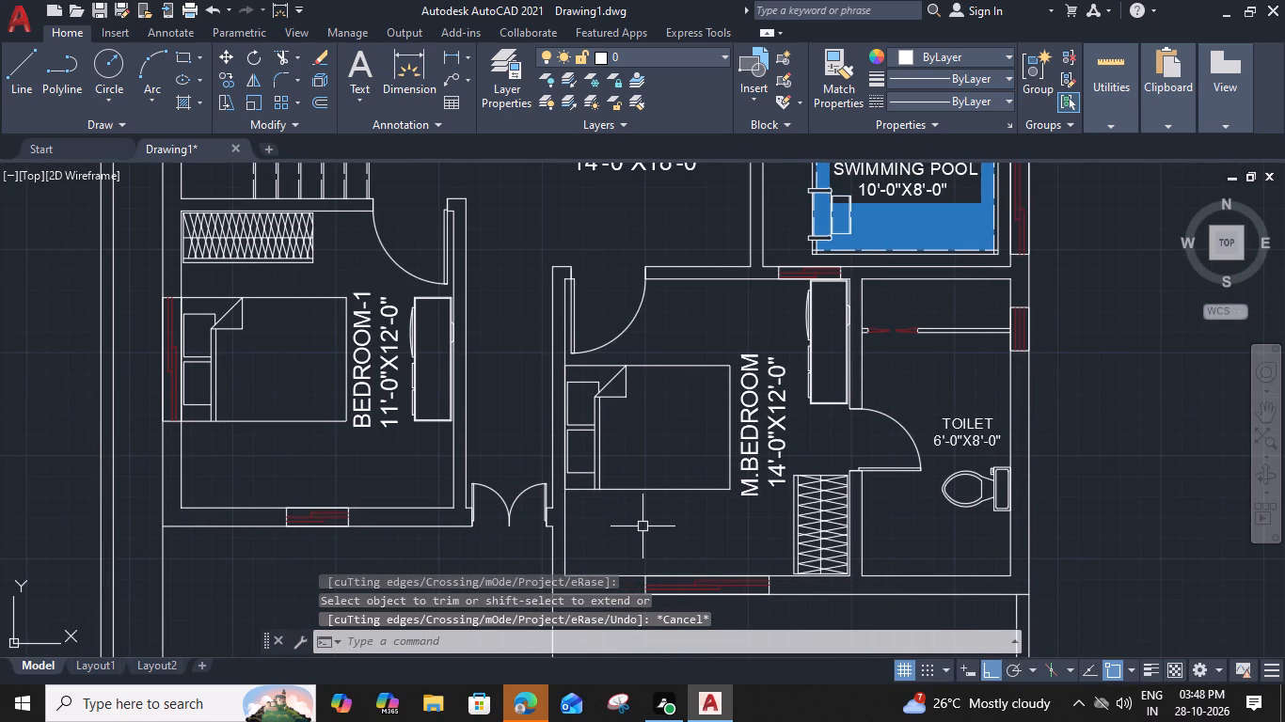
scroll(644, 527, "down", 1)
middle_click_drag(635, 259, 665, 322)
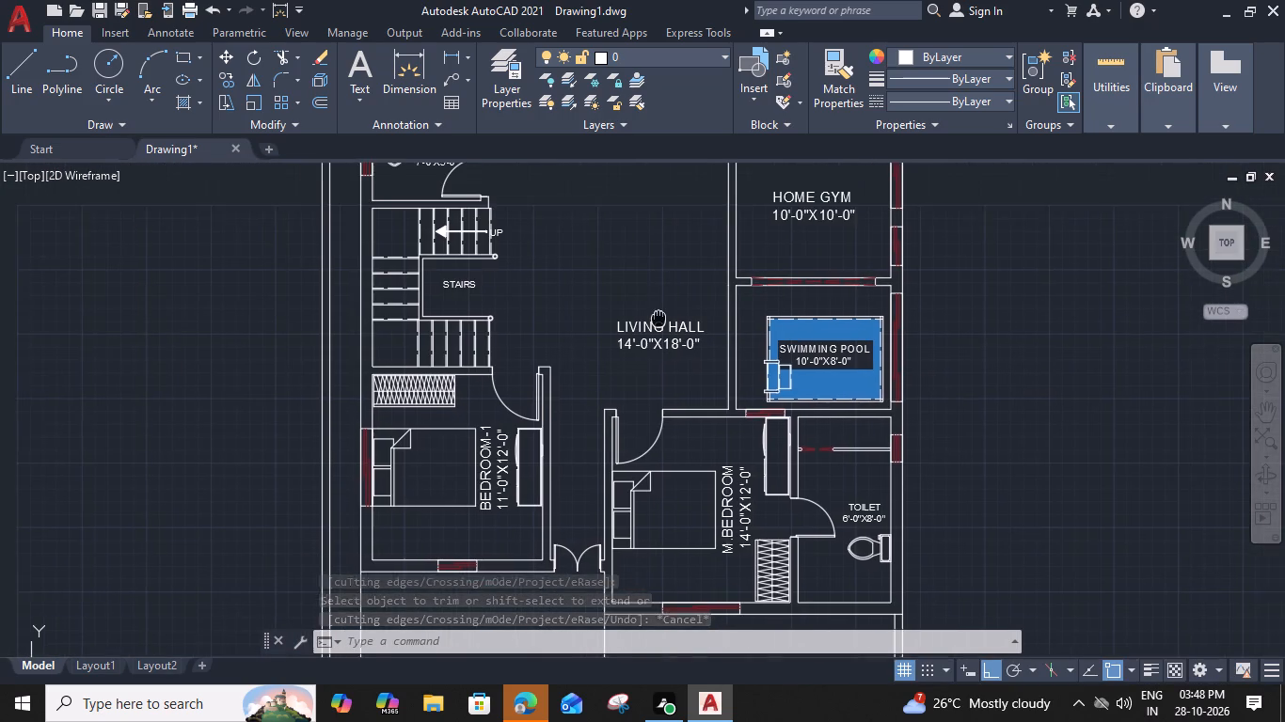
middle_click_drag(665, 322, 685, 322)
scroll(668, 343, "down", 1)
scroll(675, 419, "down", 1)
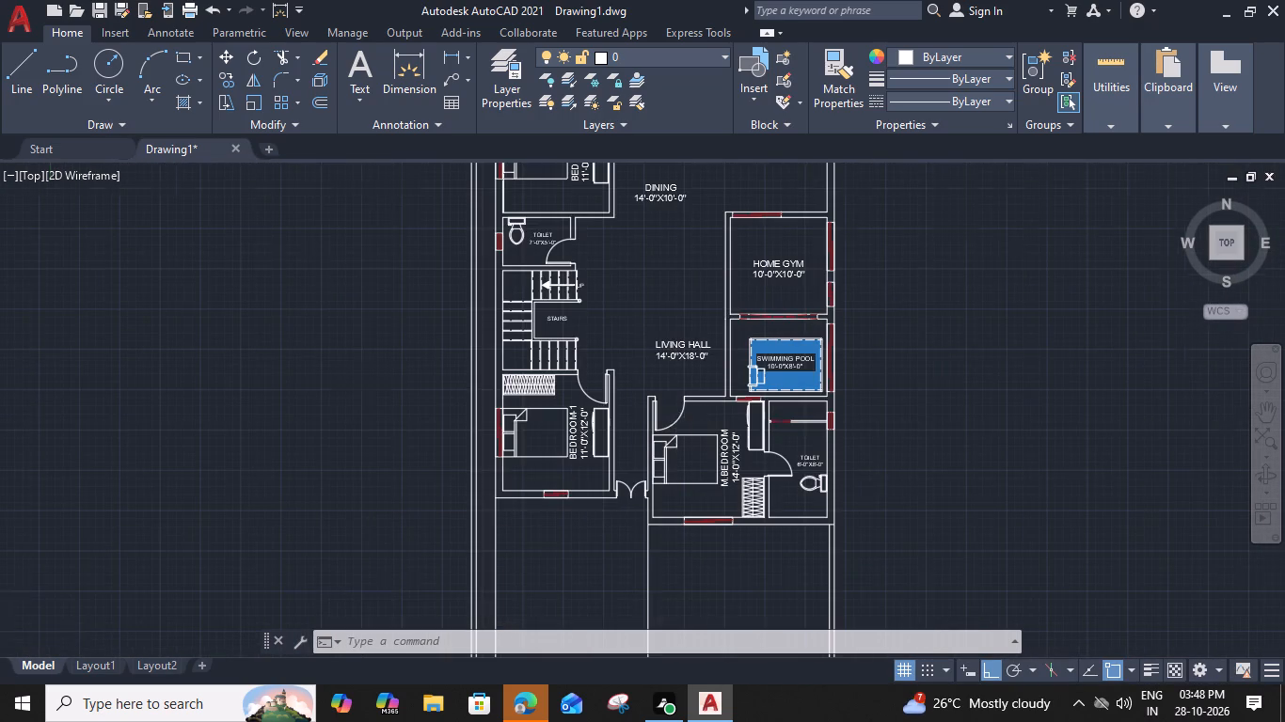
middle_click_drag(681, 512, 720, 560)
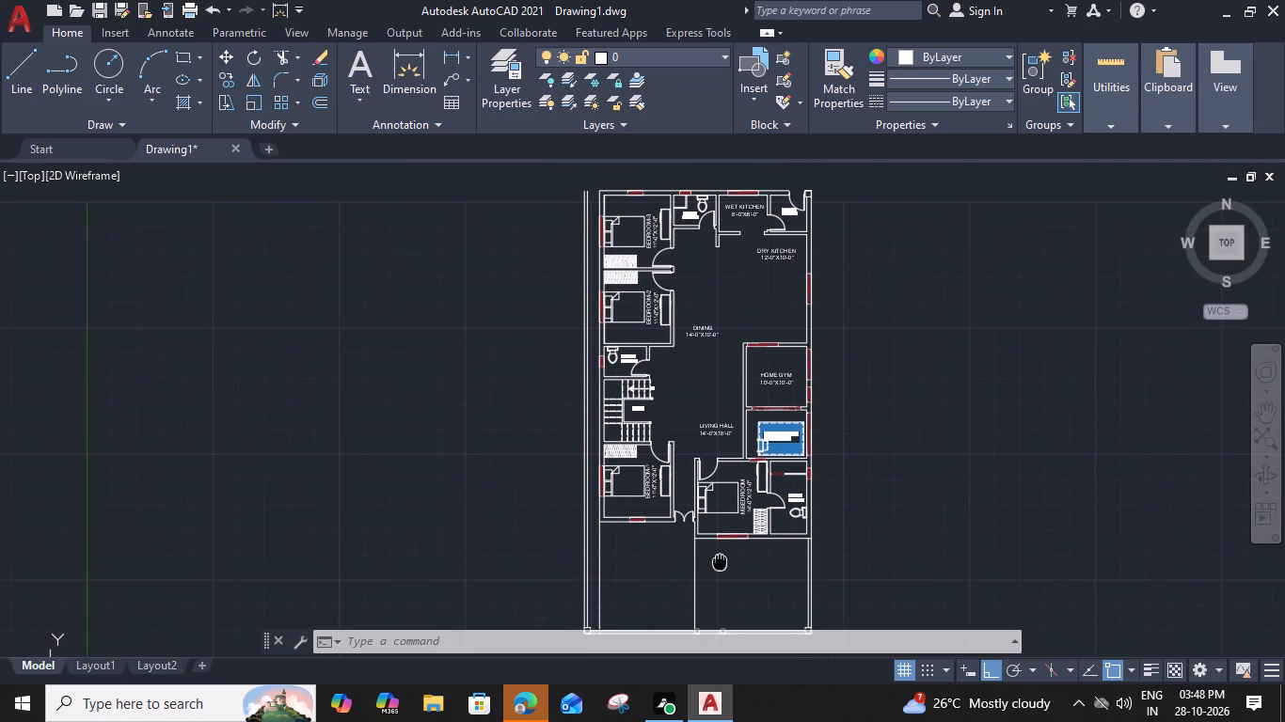
middle_click_drag(720, 560, 723, 527)
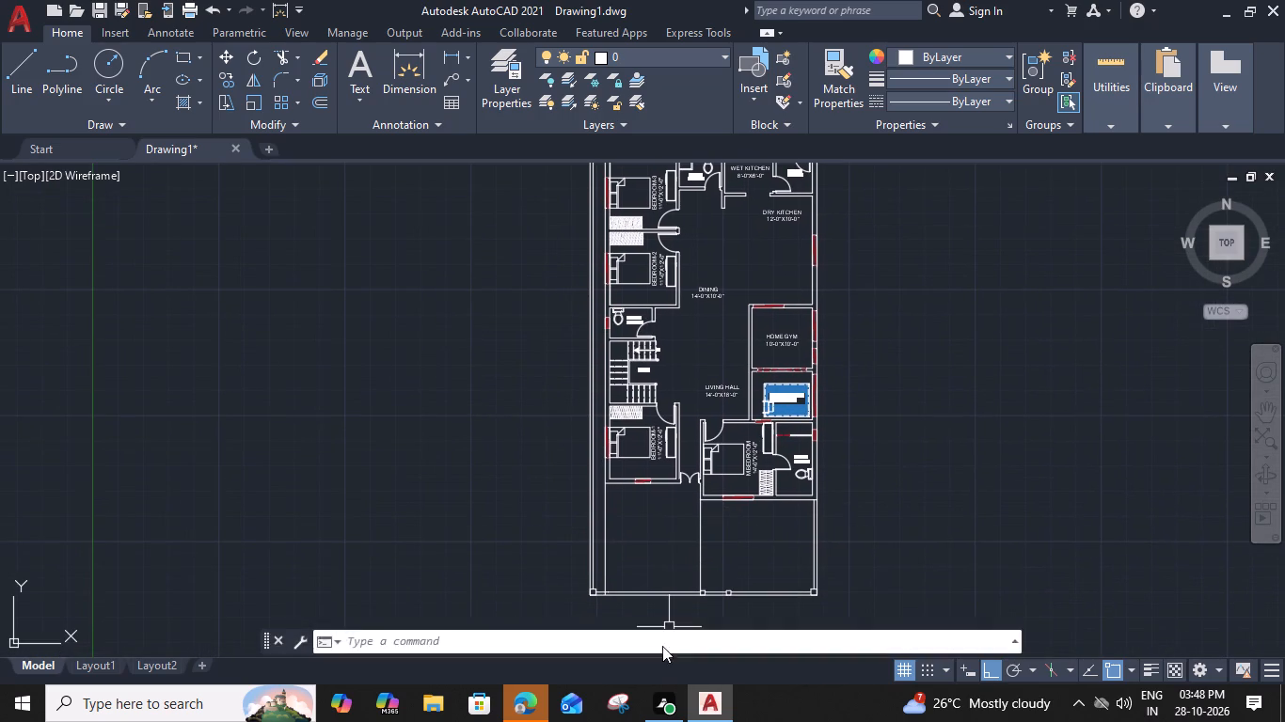
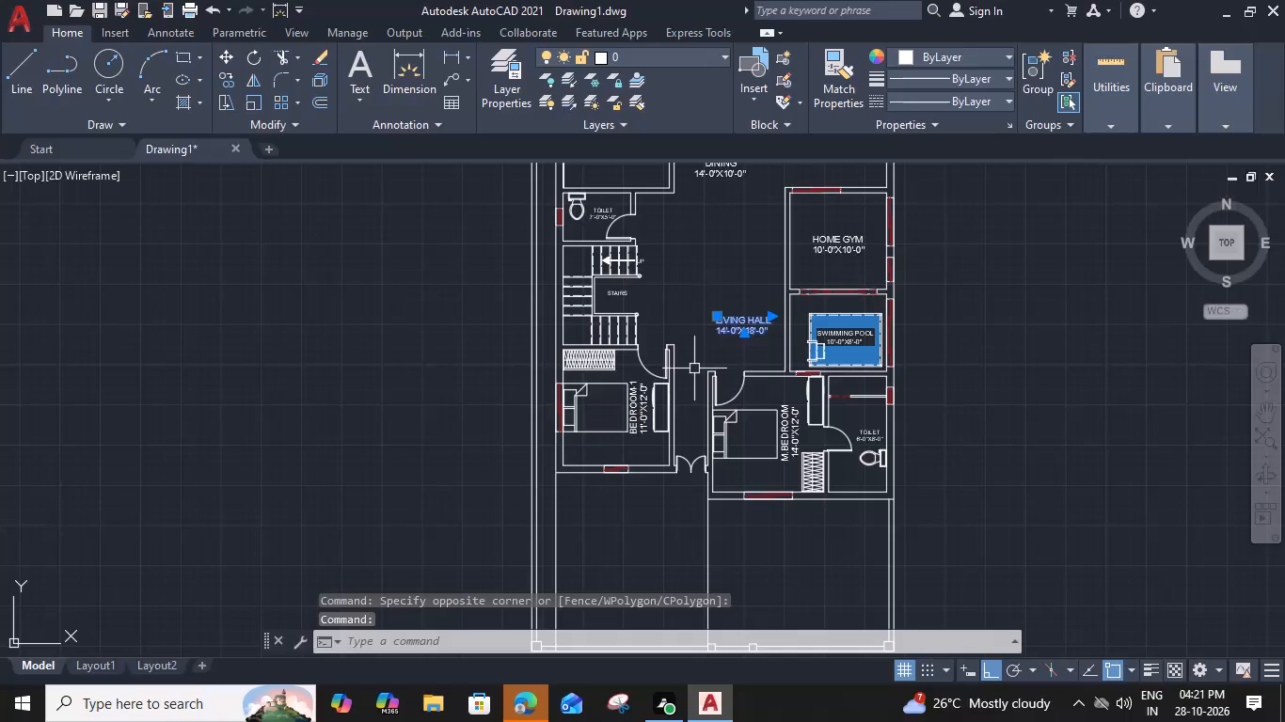
Copy the selected LIVING HALL label straight down into the open front area below the M.BEDROOM.
key("c")
type("O")
key("space")
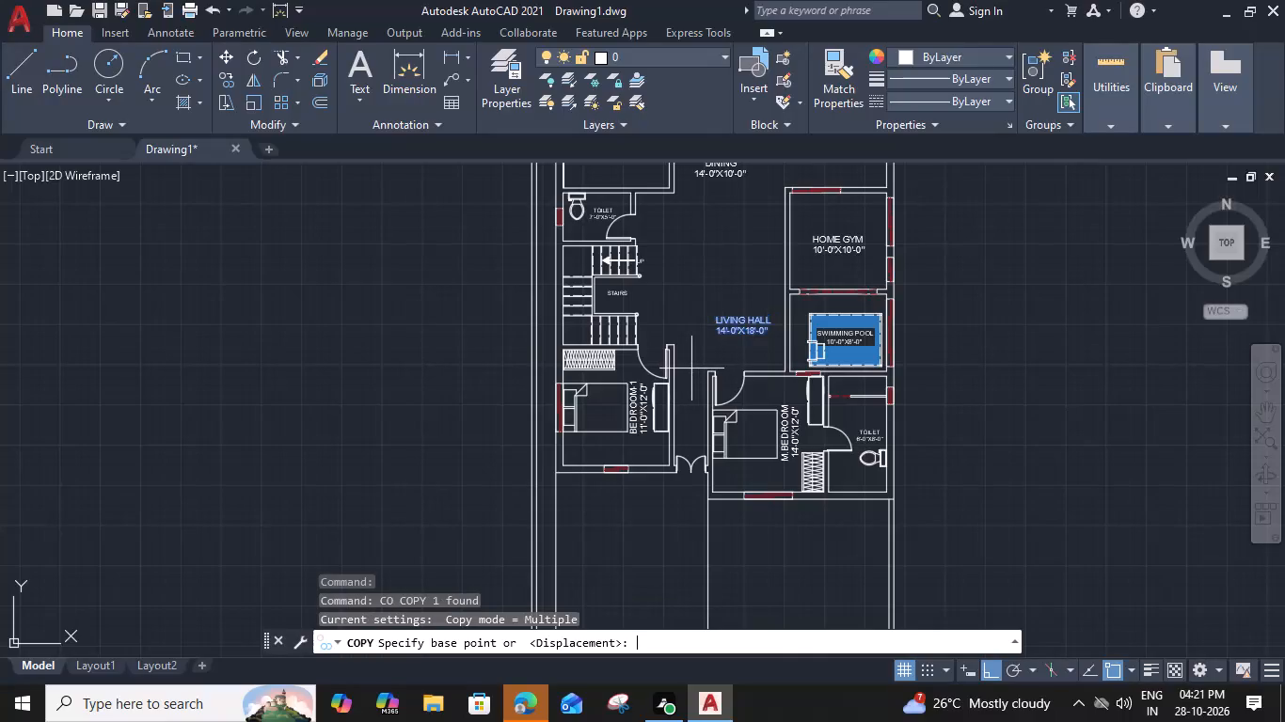
left_click(720, 333)
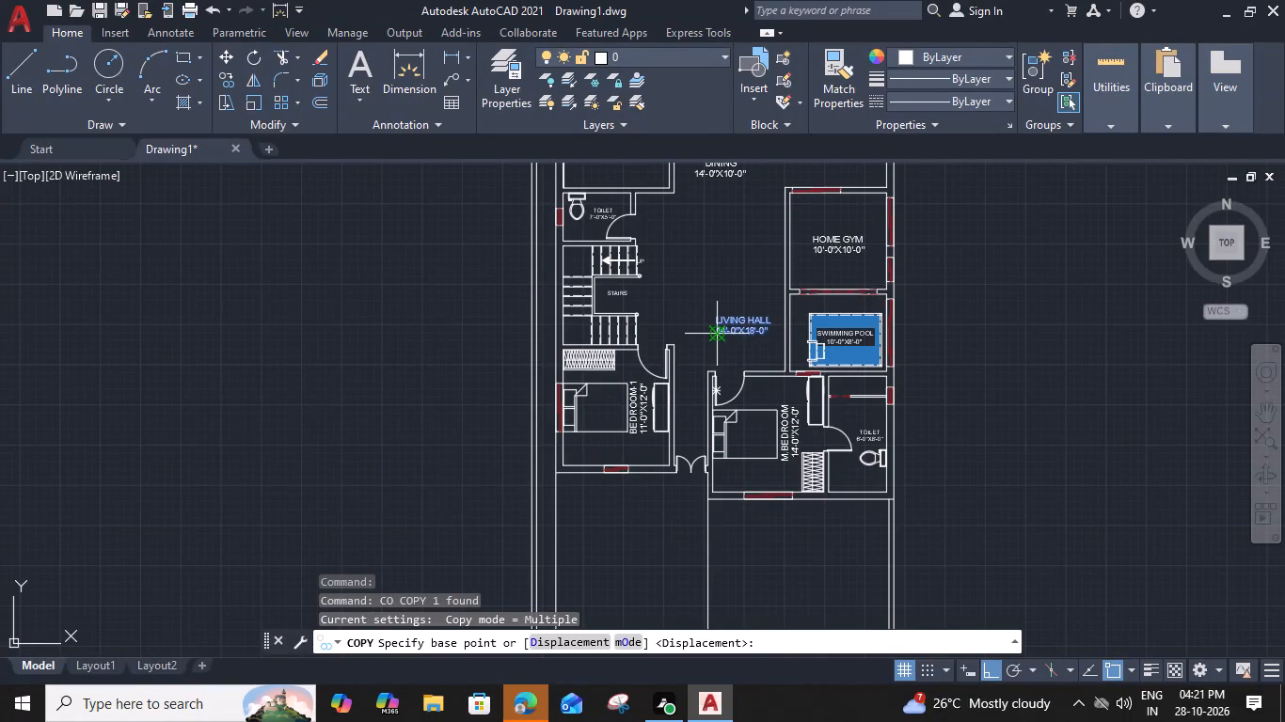
middle_click_drag(721, 475, 708, 332)
left_click(700, 420)
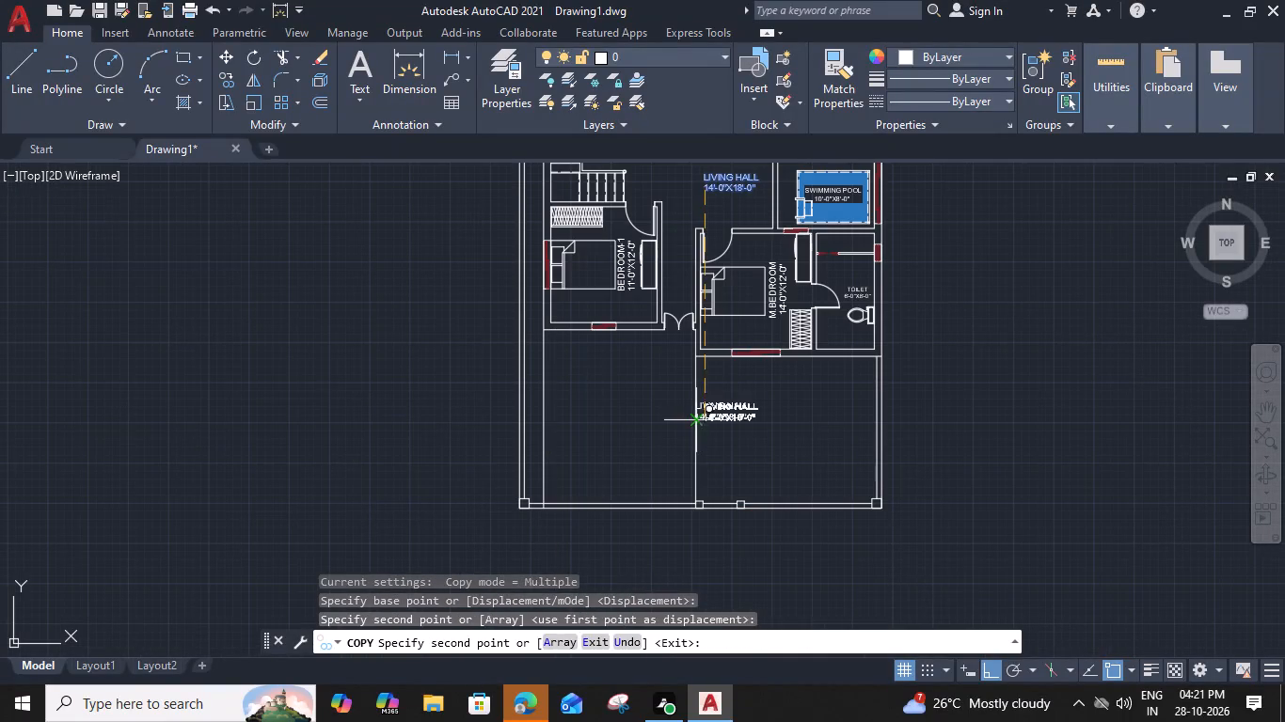
key("Escape")
Widen the copied label's text frame and replace its text with FRONT GARDEN.
double_click(745, 411)
scroll(749, 425, "up", 1)
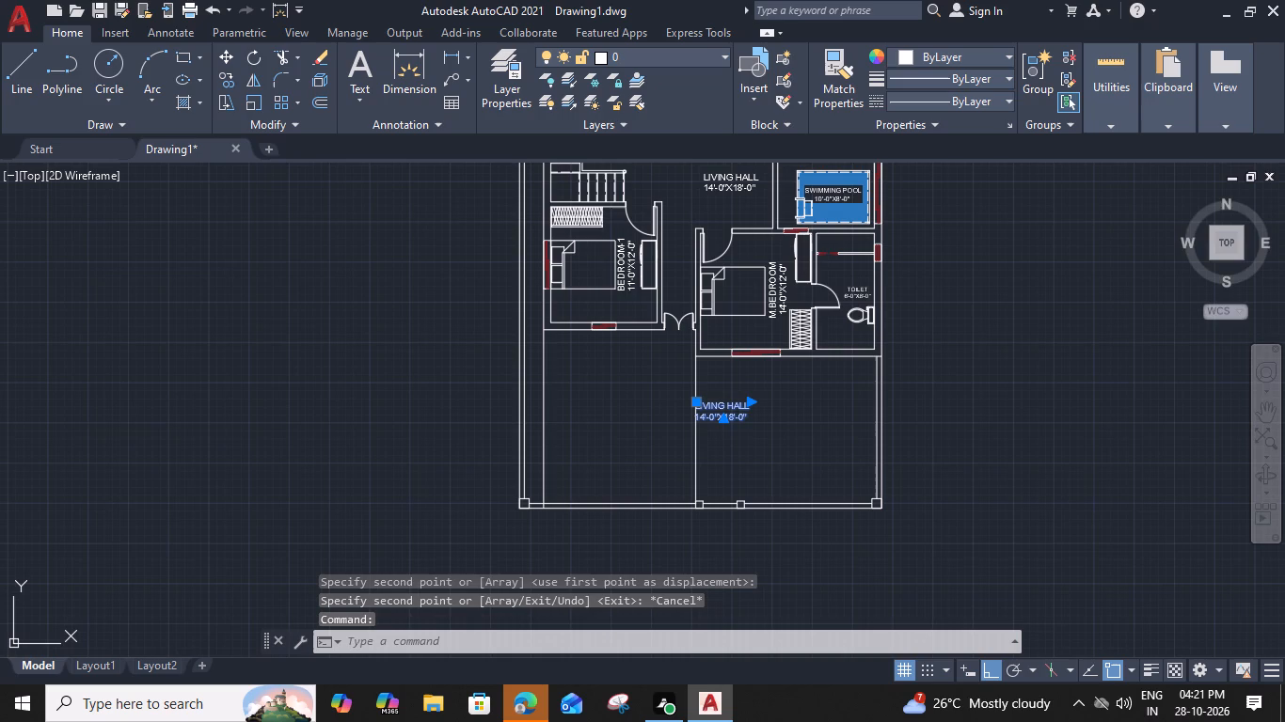
left_click_drag(754, 412, 759, 413)
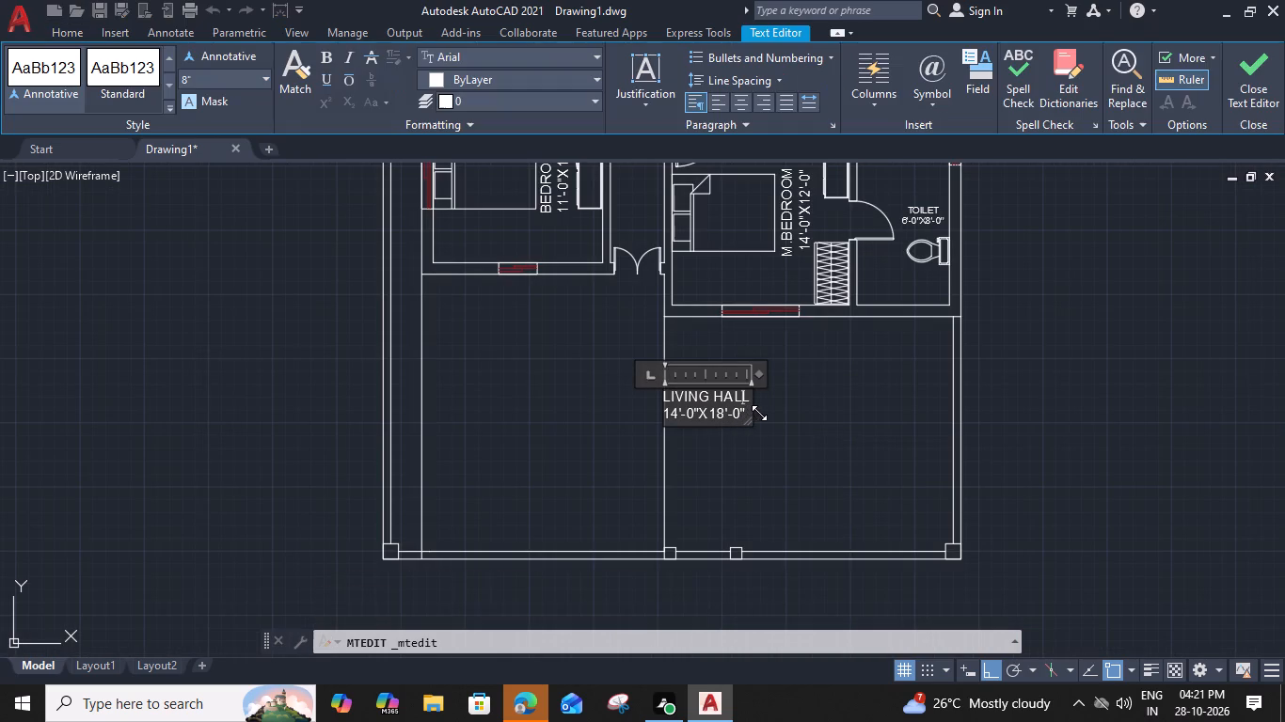
left_click_drag(759, 413, 764, 414)
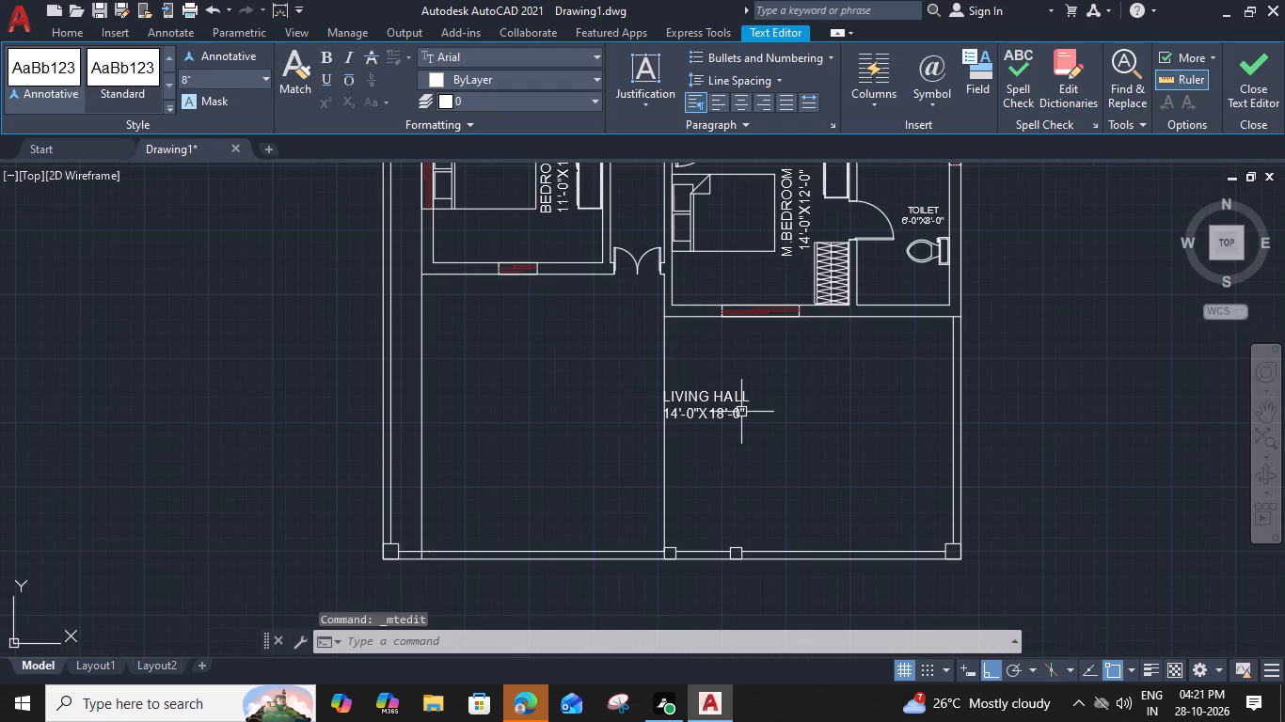
double_click(738, 410)
scroll(728, 400, "up", 3)
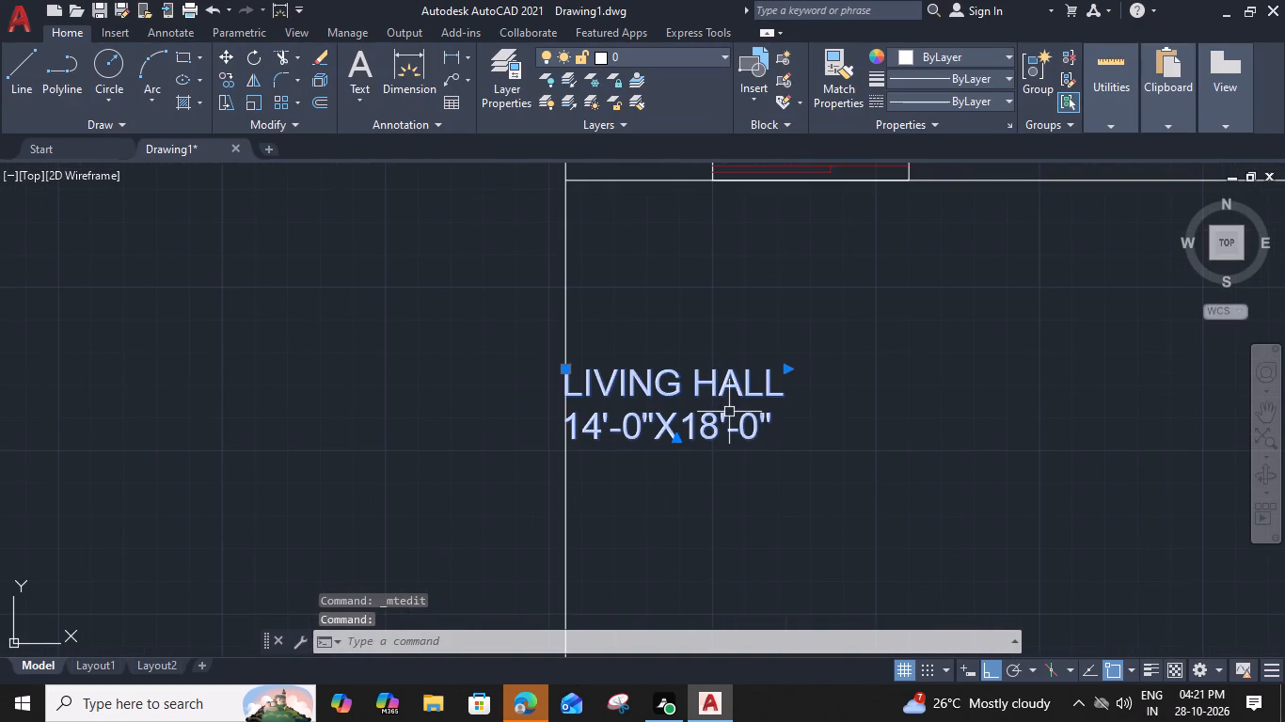
double_click(755, 426)
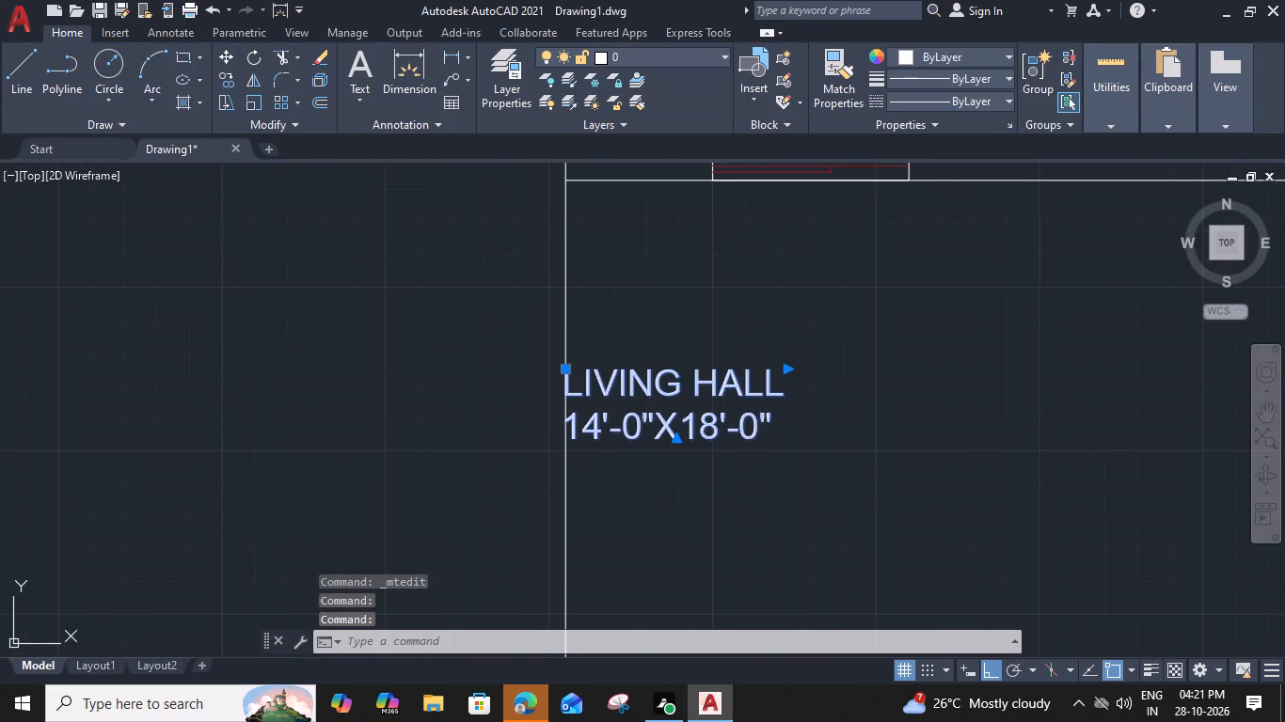
left_click_drag(788, 432, 761, 429)
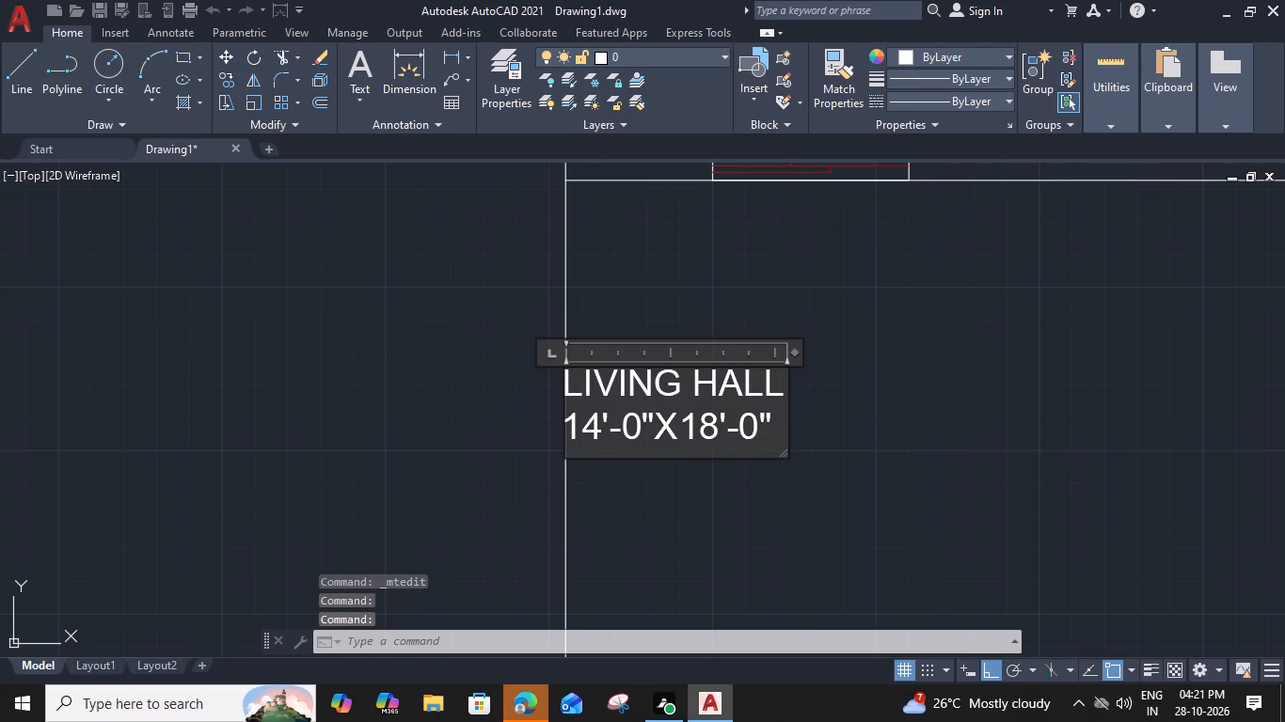
left_click_drag(761, 429, 863, 430)
left_click_drag(778, 429, 549, 378)
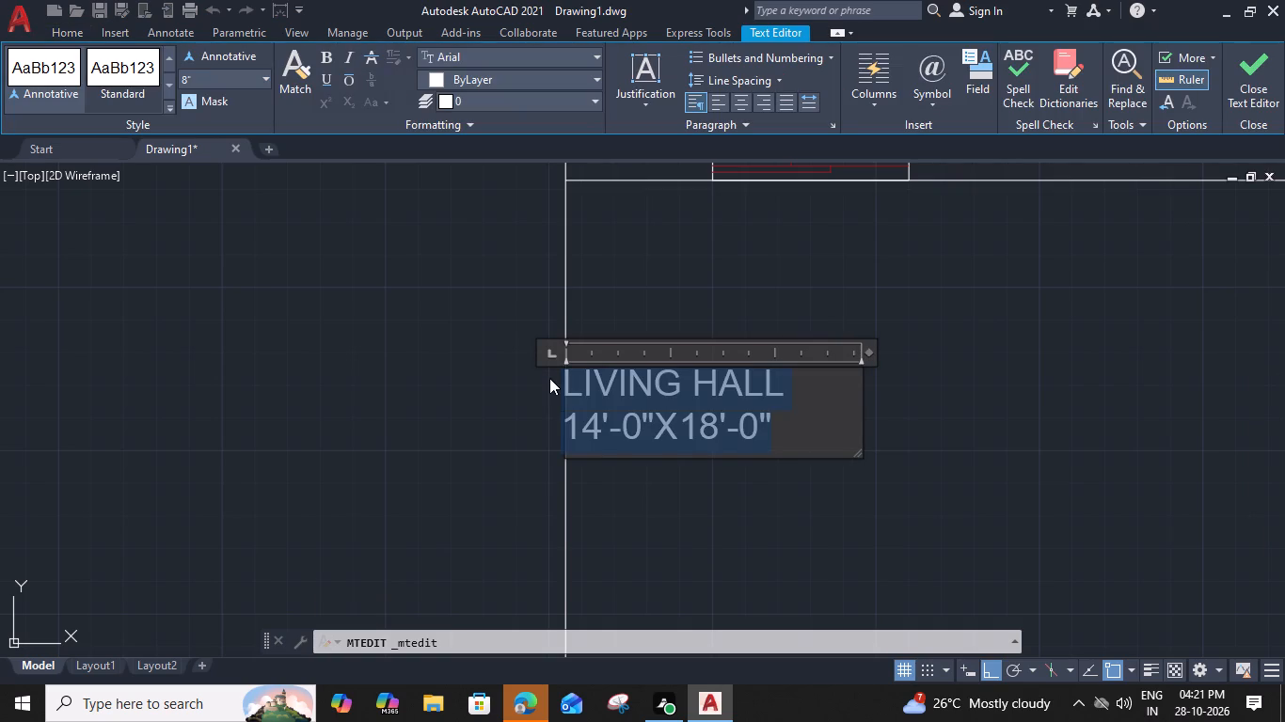
key("f")
type("RONT")
key("space")
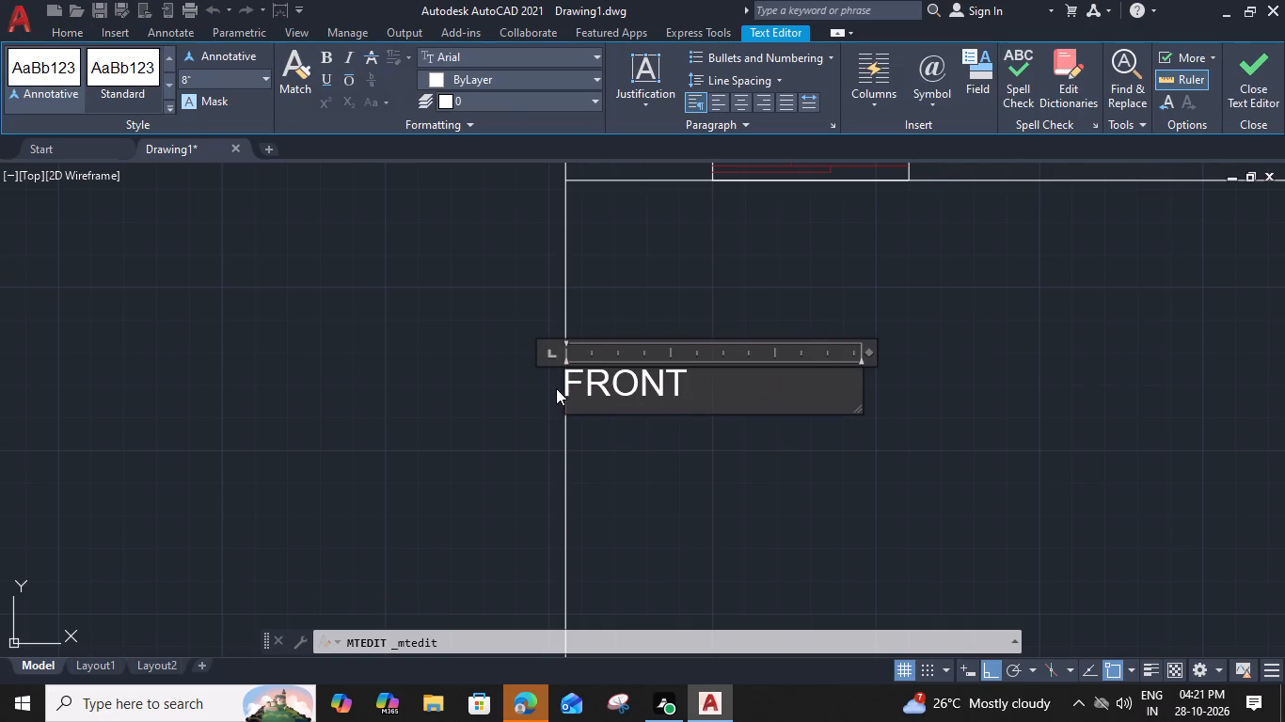
type("GA")
key("r")
type("DEW")
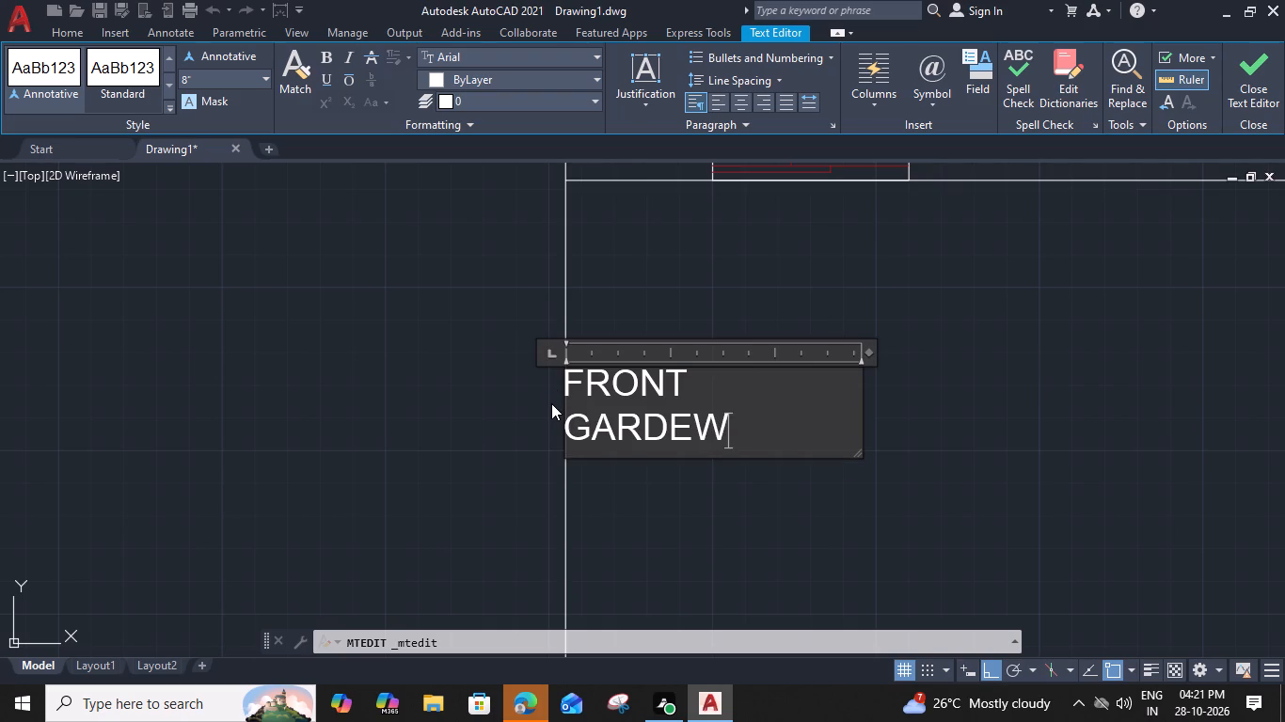
key("BackSpace")
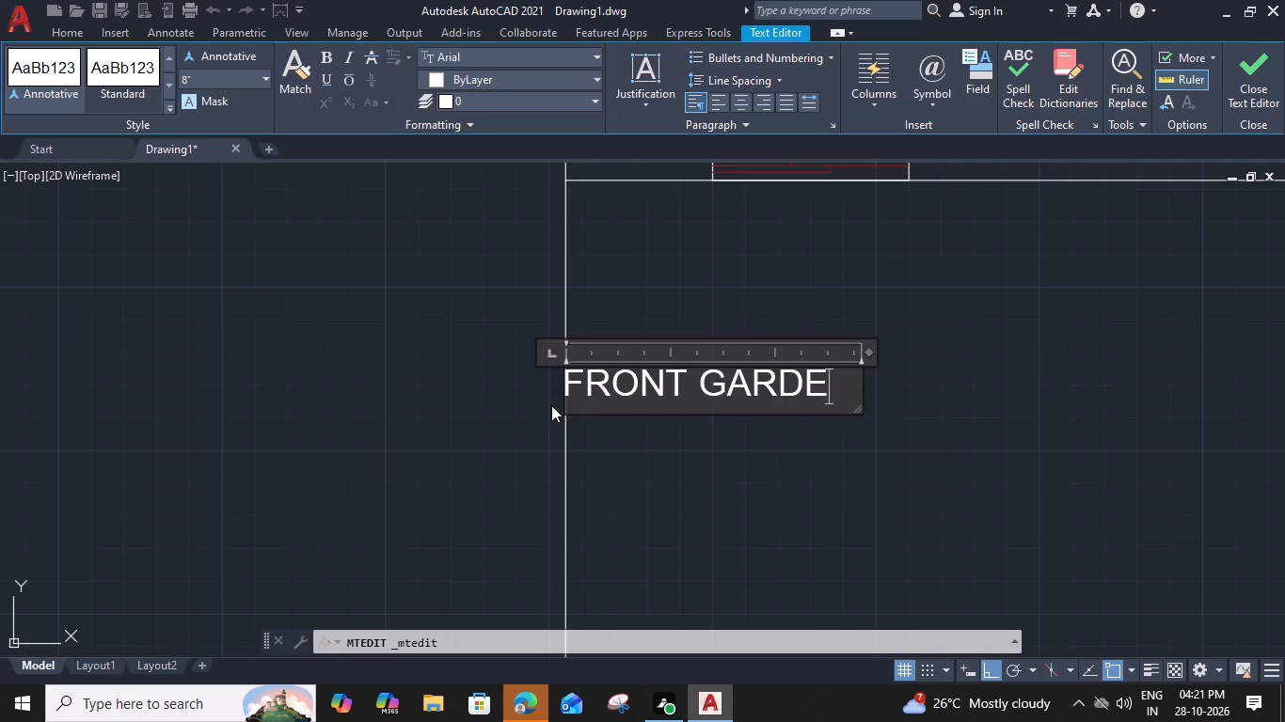
key("n")
left_click(797, 471)
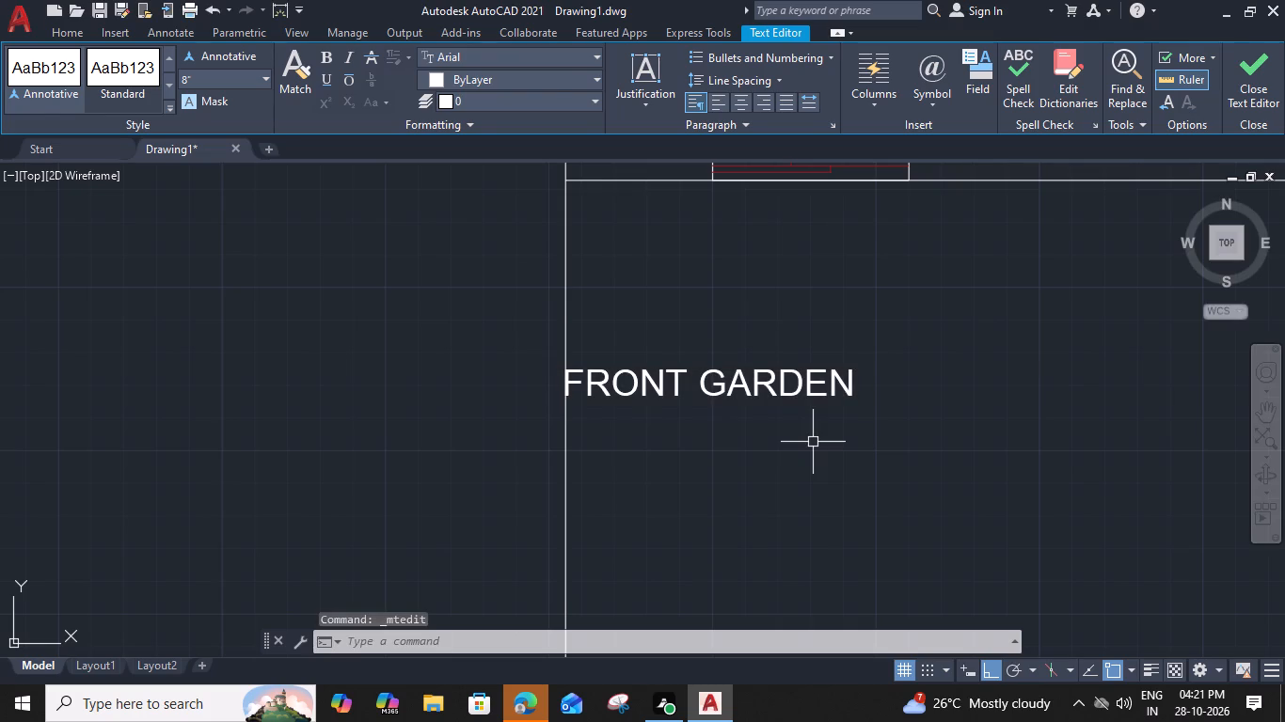
Move the FRONT GARDEN label horizontally away from the dividing line into the middle of the garden area.
scroll(803, 399, "down", 2)
left_click(817, 379)
key("m")
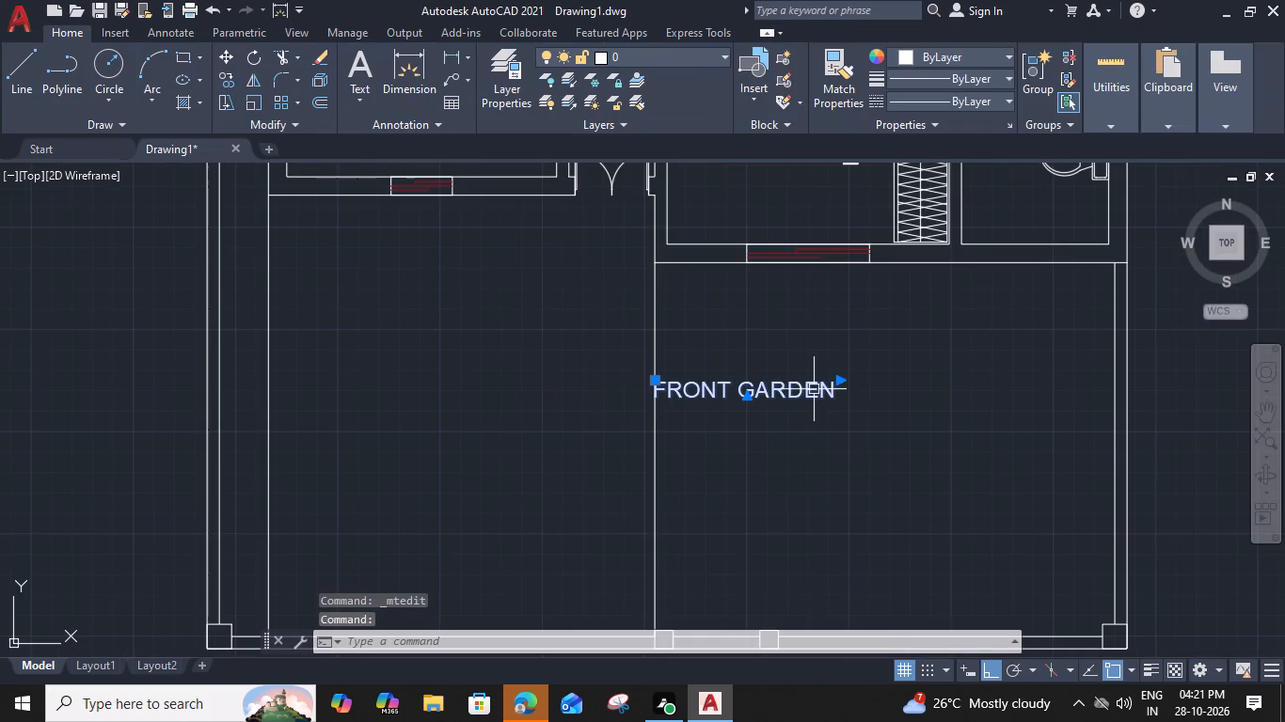
key("space")
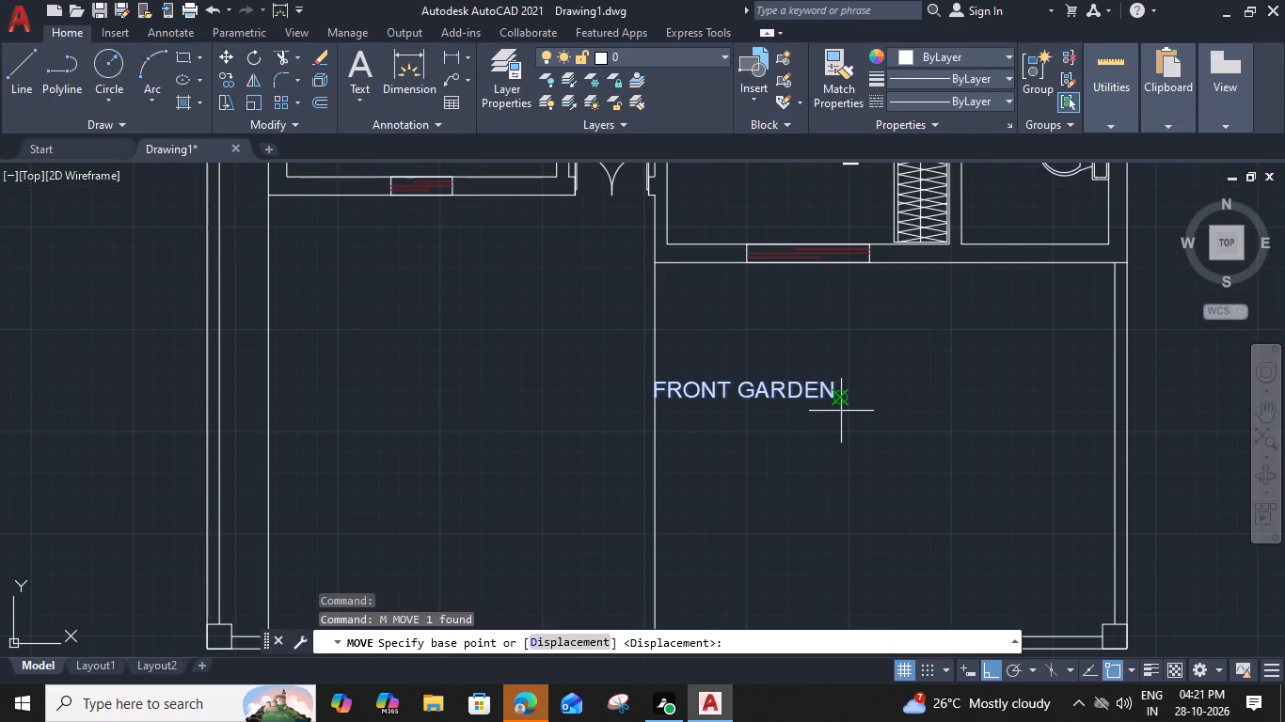
left_click(841, 405)
left_click(974, 400)
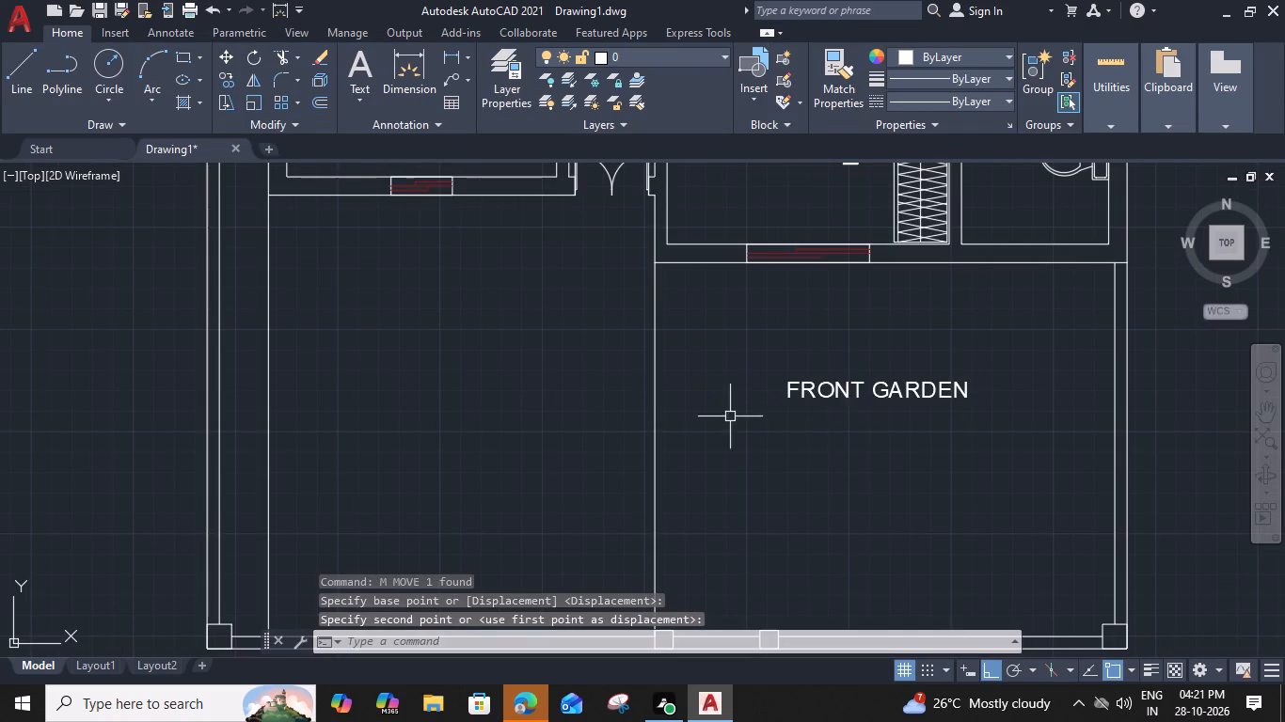
Draw a wide rectangle just above the two small square columns on the front boundary wall, spanning between the columns' centres.
scroll(659, 424, "down", 1)
middle_click(601, 430)
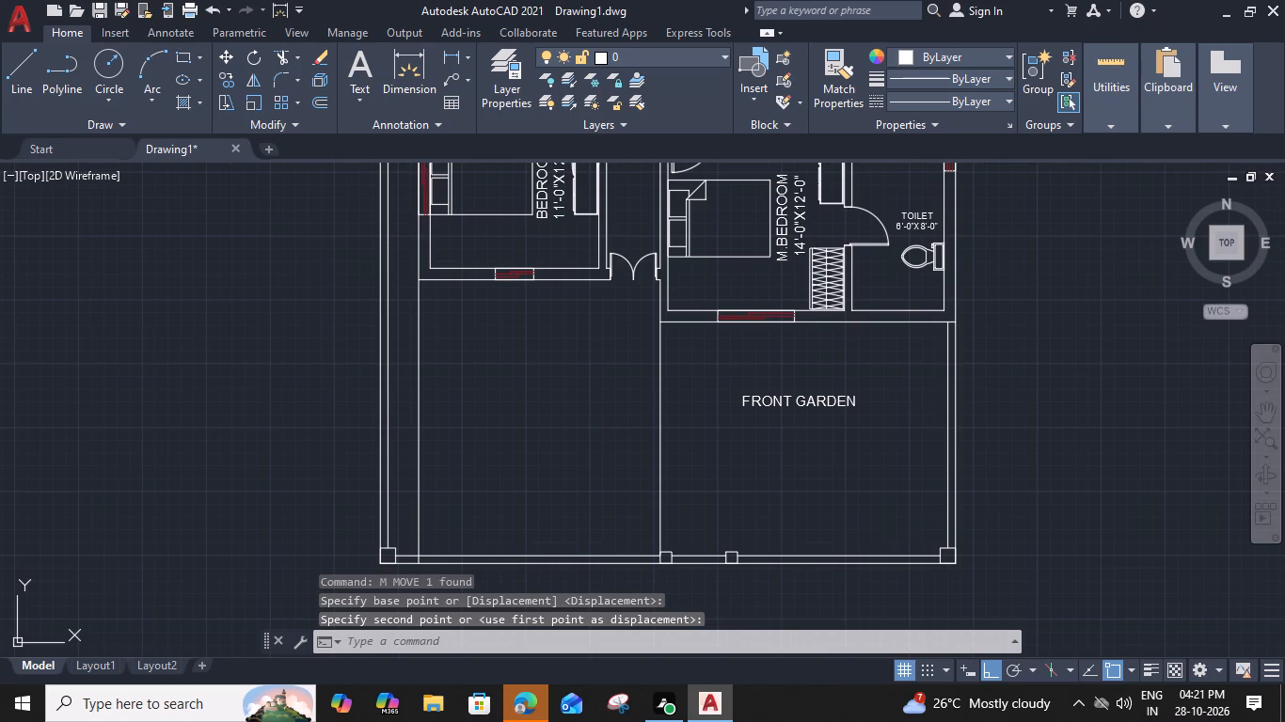
scroll(697, 547, "up", 3)
middle_click_drag(696, 541, 690, 457)
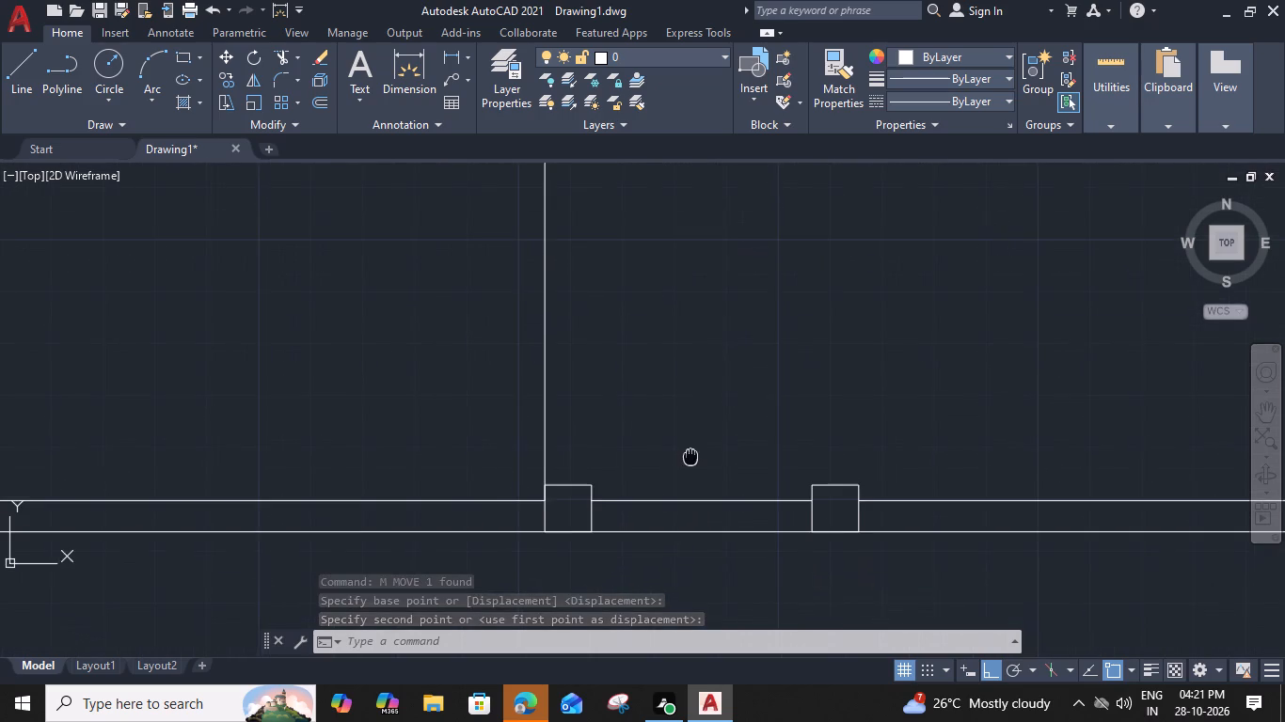
scroll(656, 463, "up", 1)
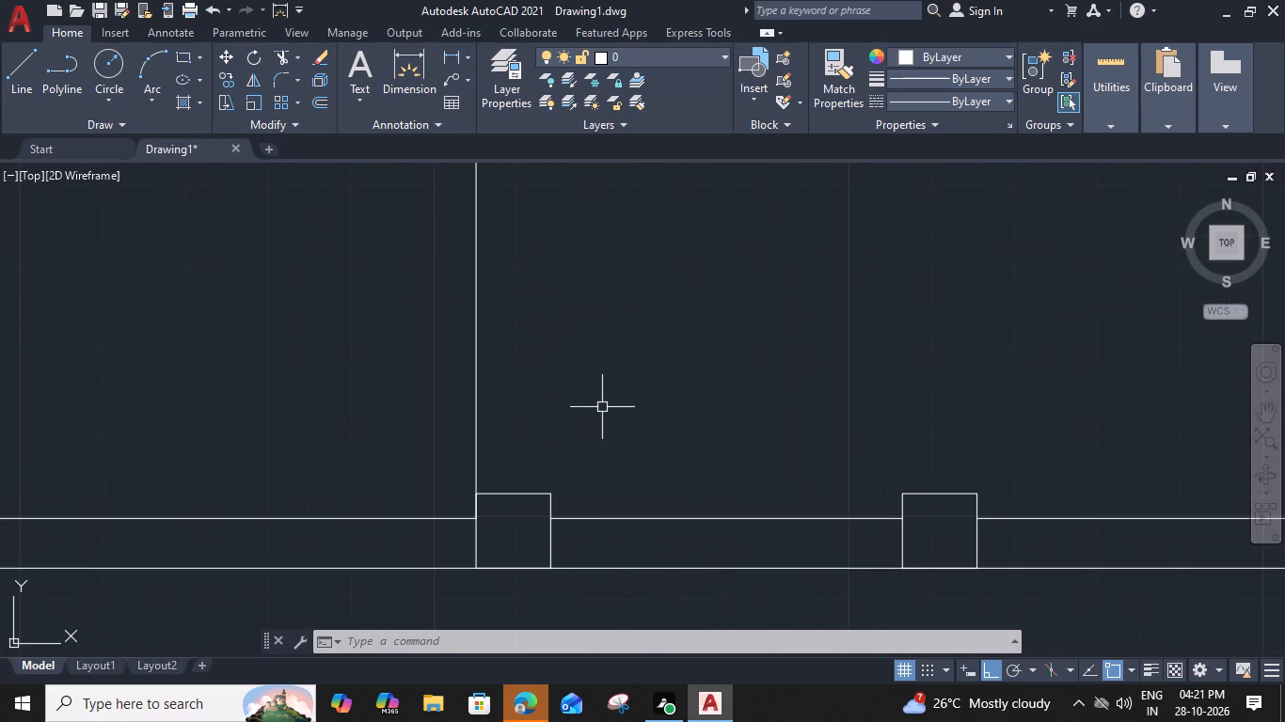
type("RE")
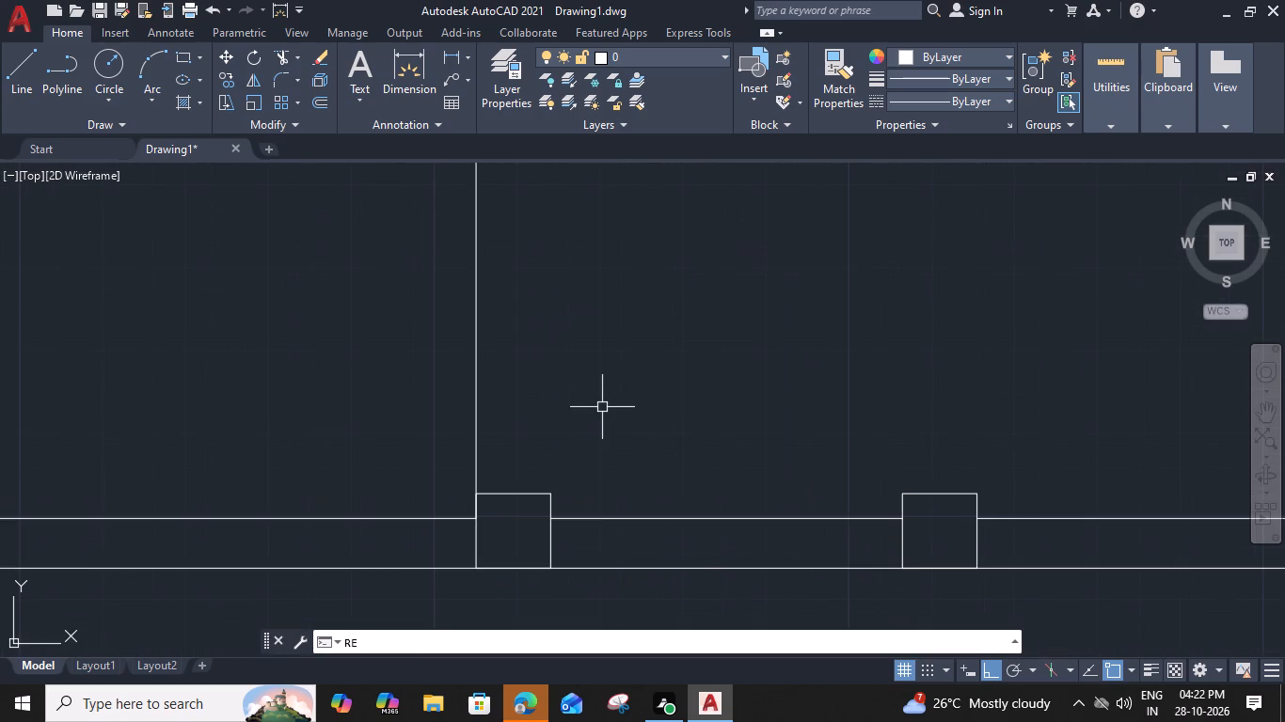
type("C")
key("space")
left_click(515, 455)
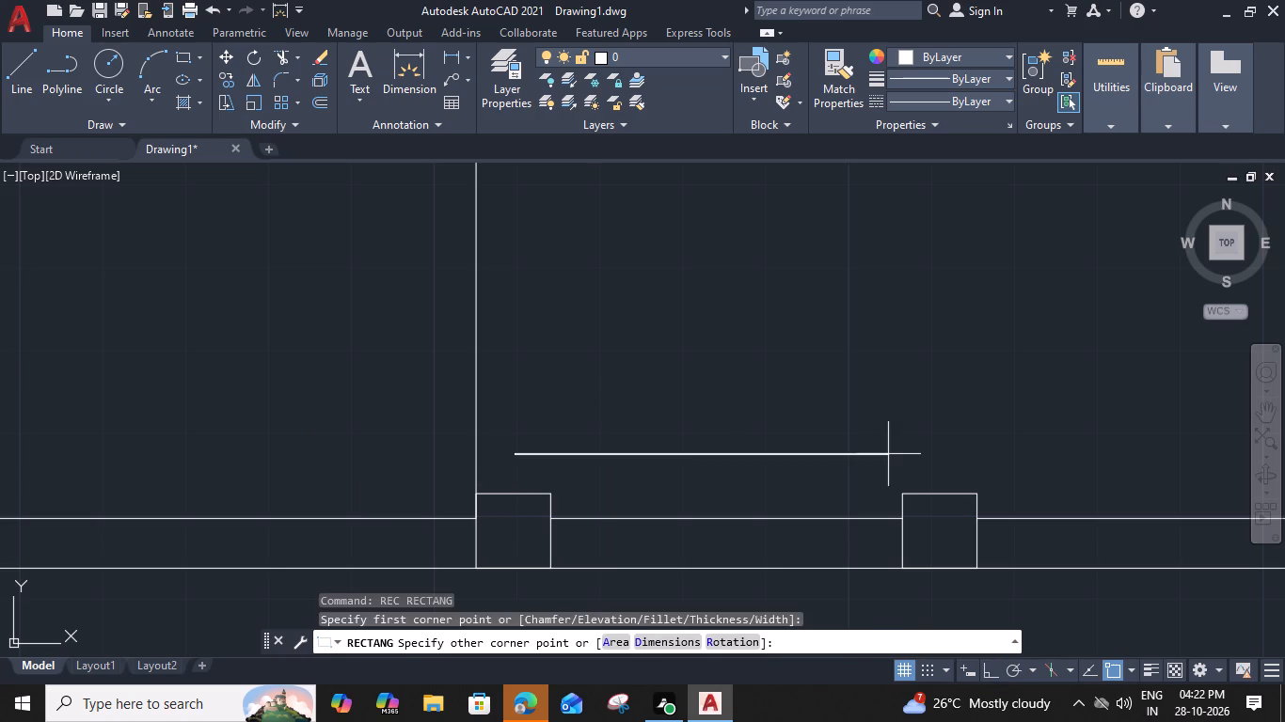
left_click(937, 290)
Offset the new rectangle 1" inward.
left_click(937, 320)
type("O")
key("space")
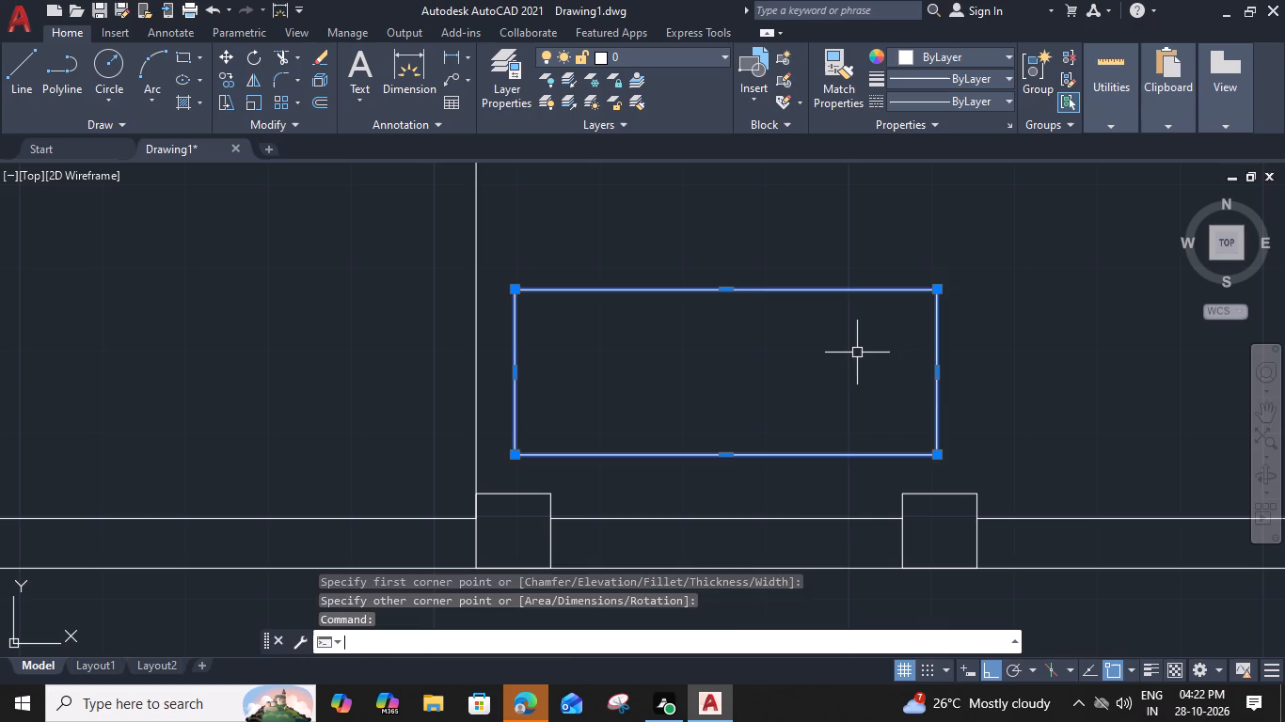
key("1")
key("shift+quotedbl")
key("Return")
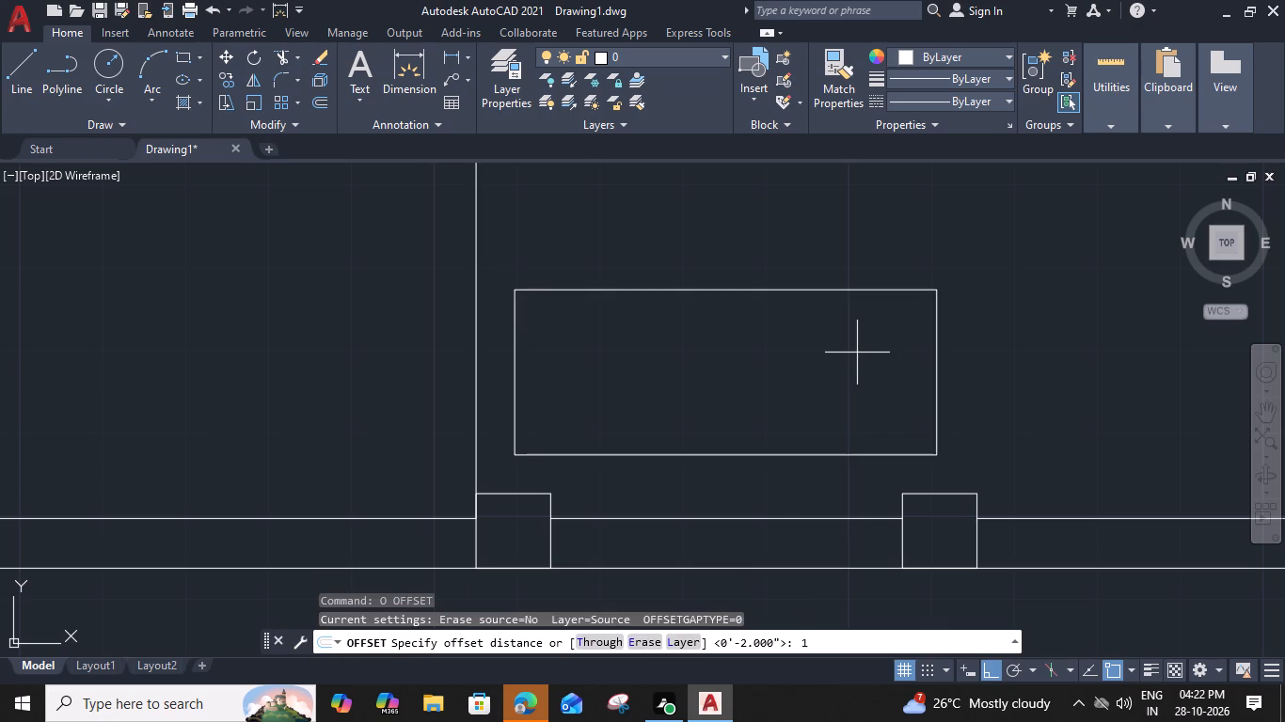
left_click(785, 368)
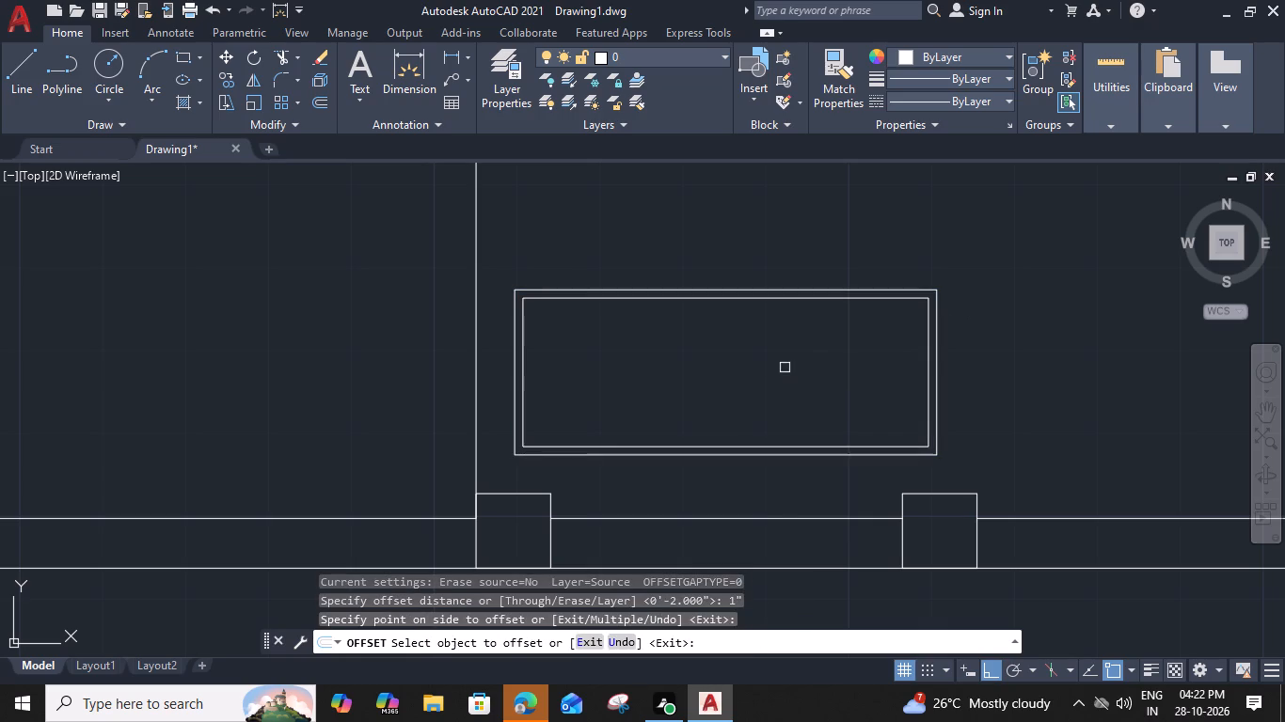
key("Escape")
Change the outer rectangle's linetype to ACAD_ISO02W100.
left_click(938, 324)
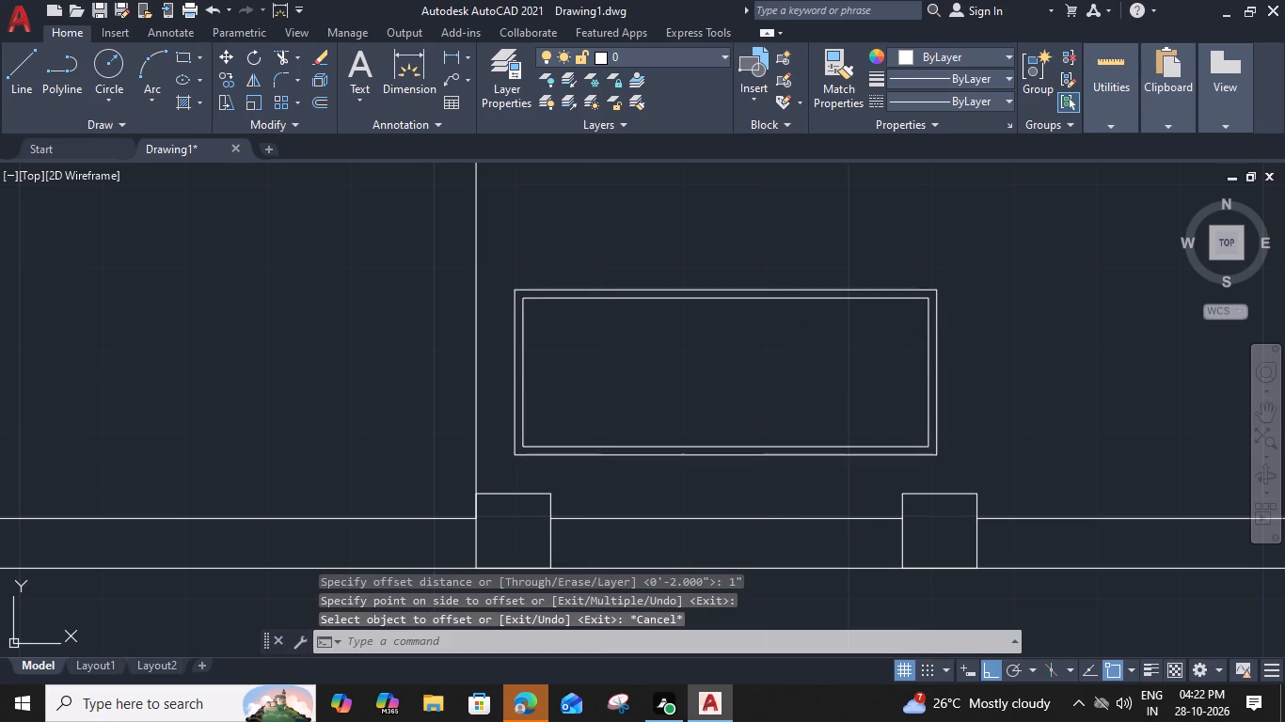
left_click(960, 102)
left_click(953, 172)
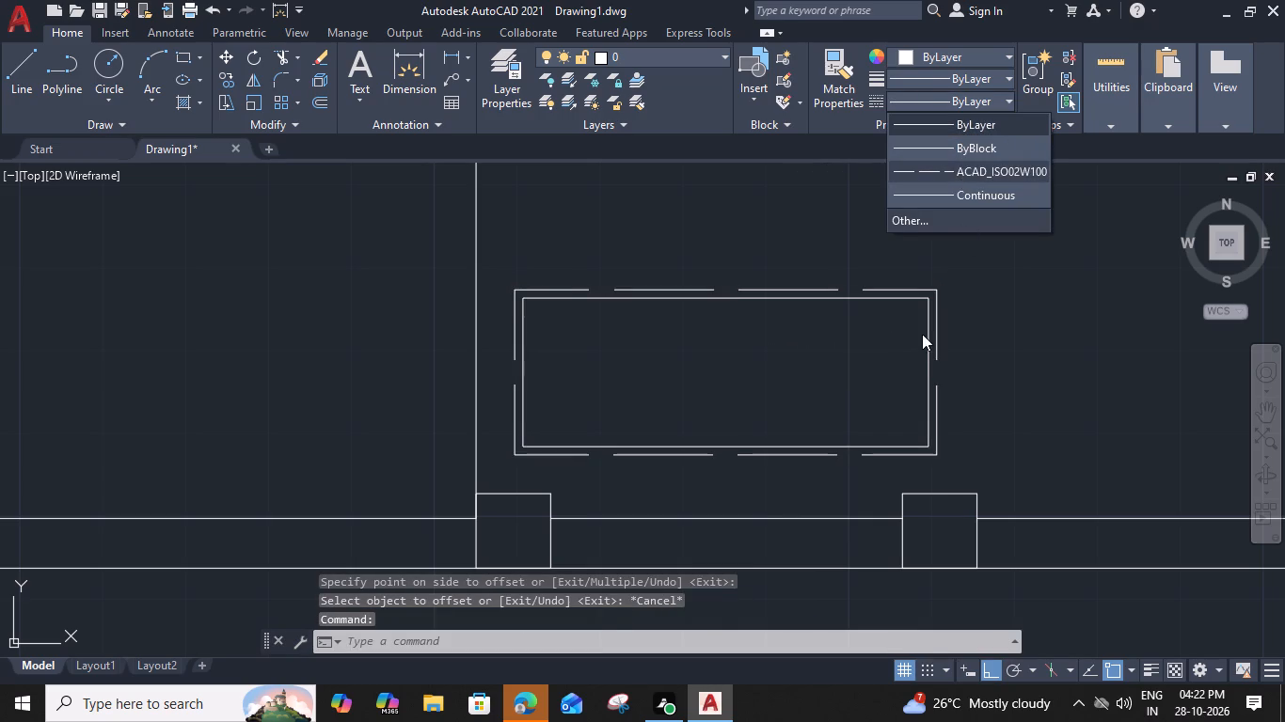
Group the dashed outer rectangle with its inner offset rectangle.
left_click(976, 260)
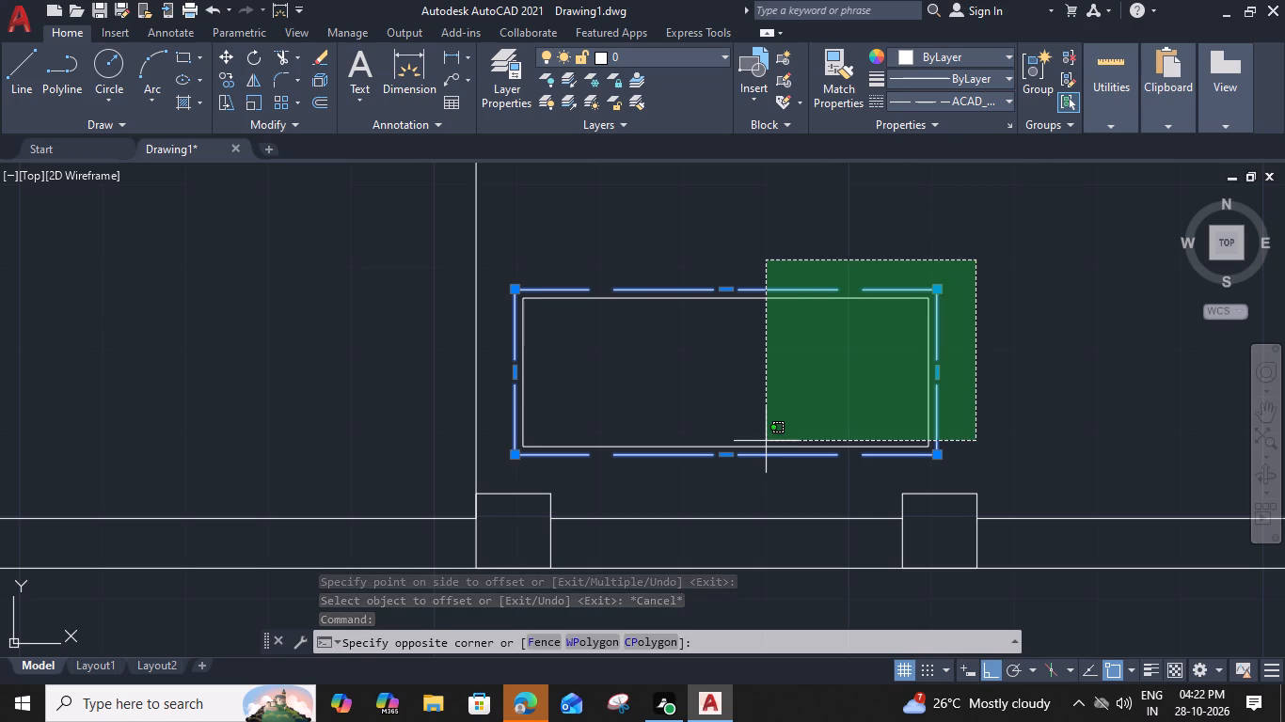
left_click(766, 441)
key("g")
key("space")
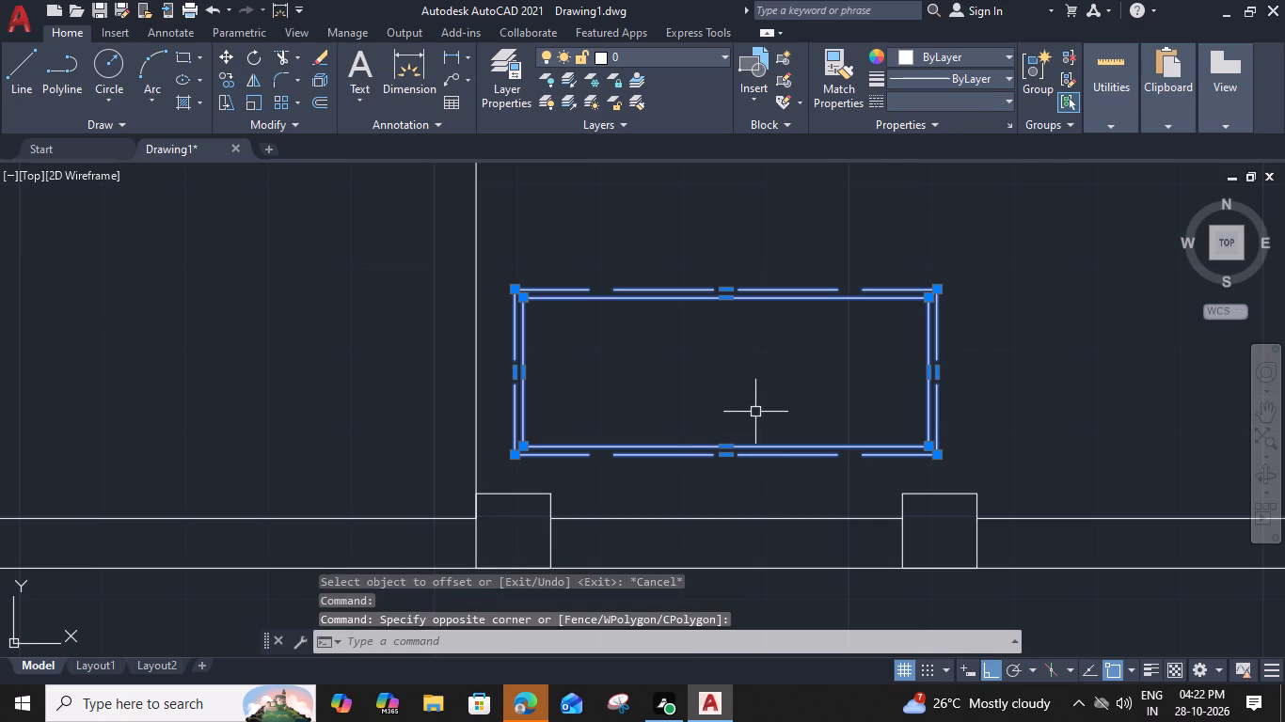
Copy the grouped paving slab four times straight up from the gate, forming an evenly spaced column toward the house.
left_click(721, 448)
key("c")
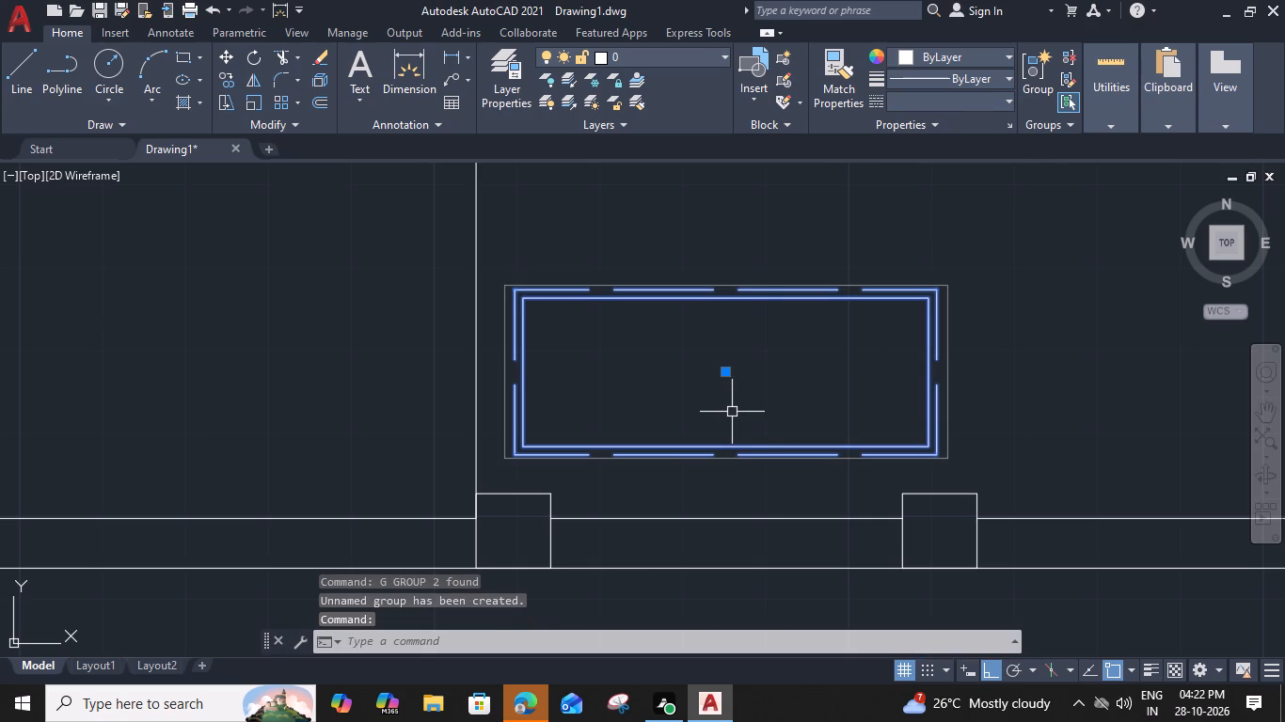
type("O")
key("space")
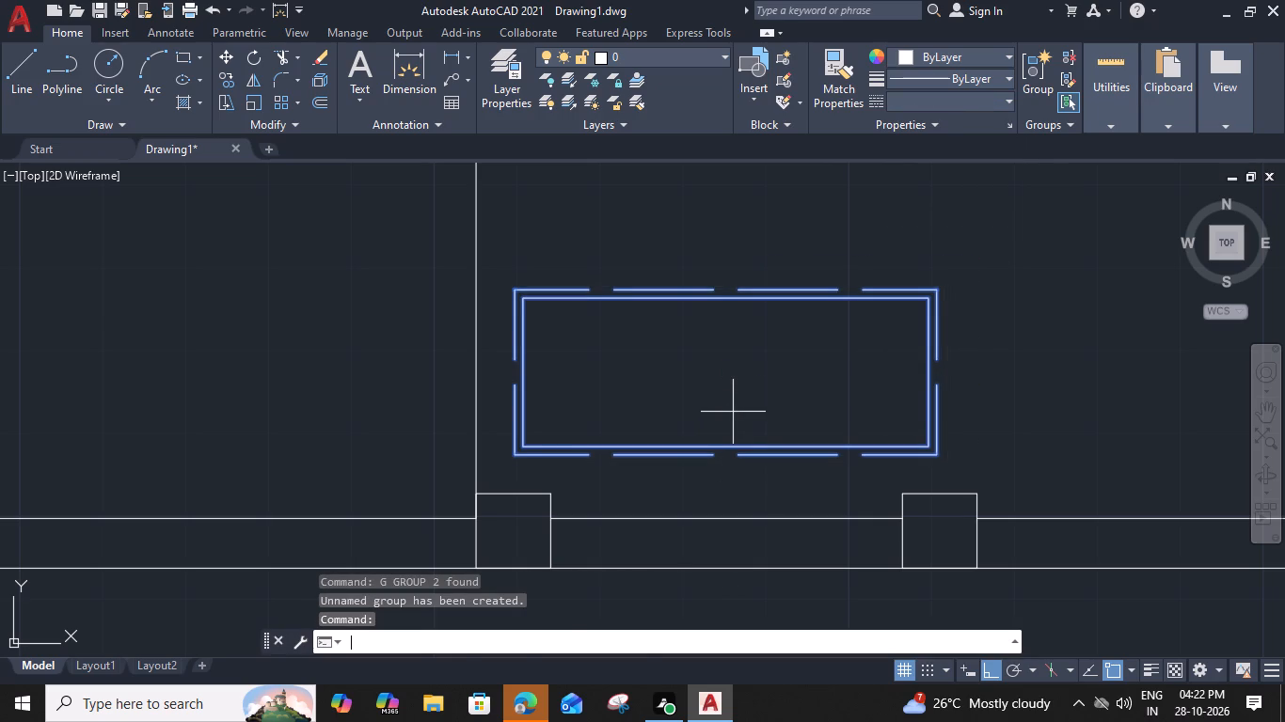
left_click(526, 447)
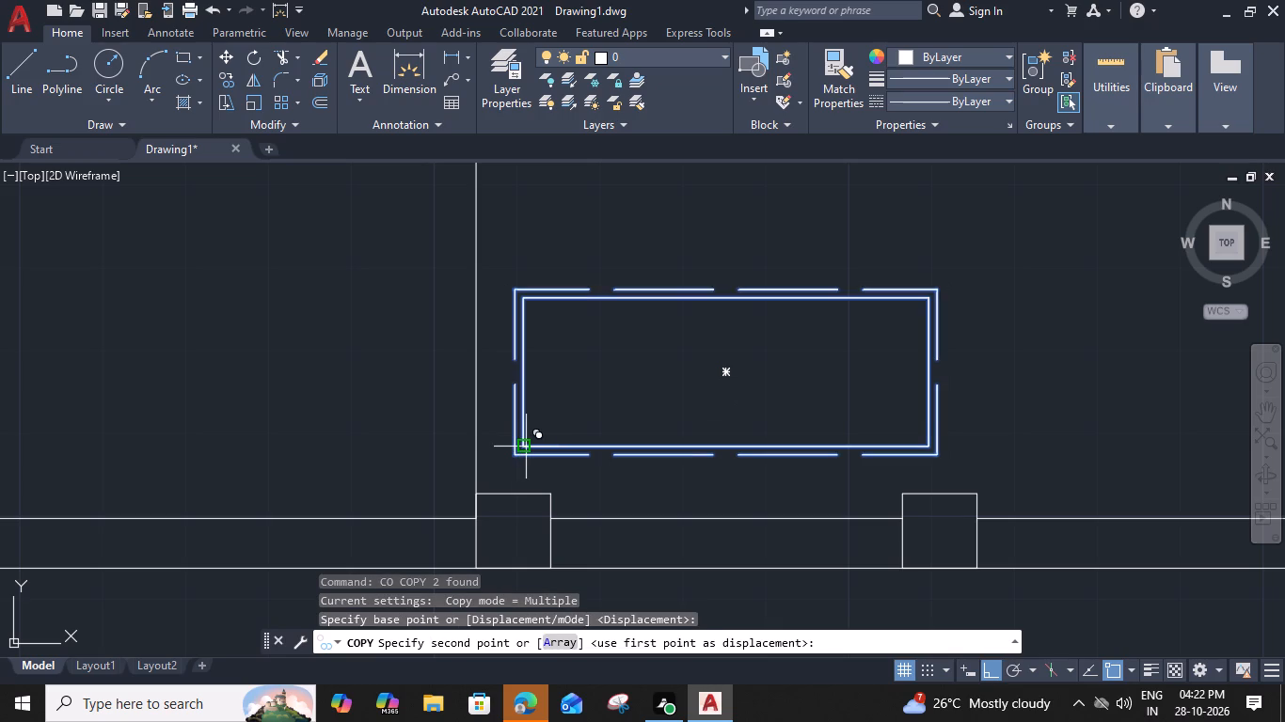
middle_click_drag(537, 275, 520, 449)
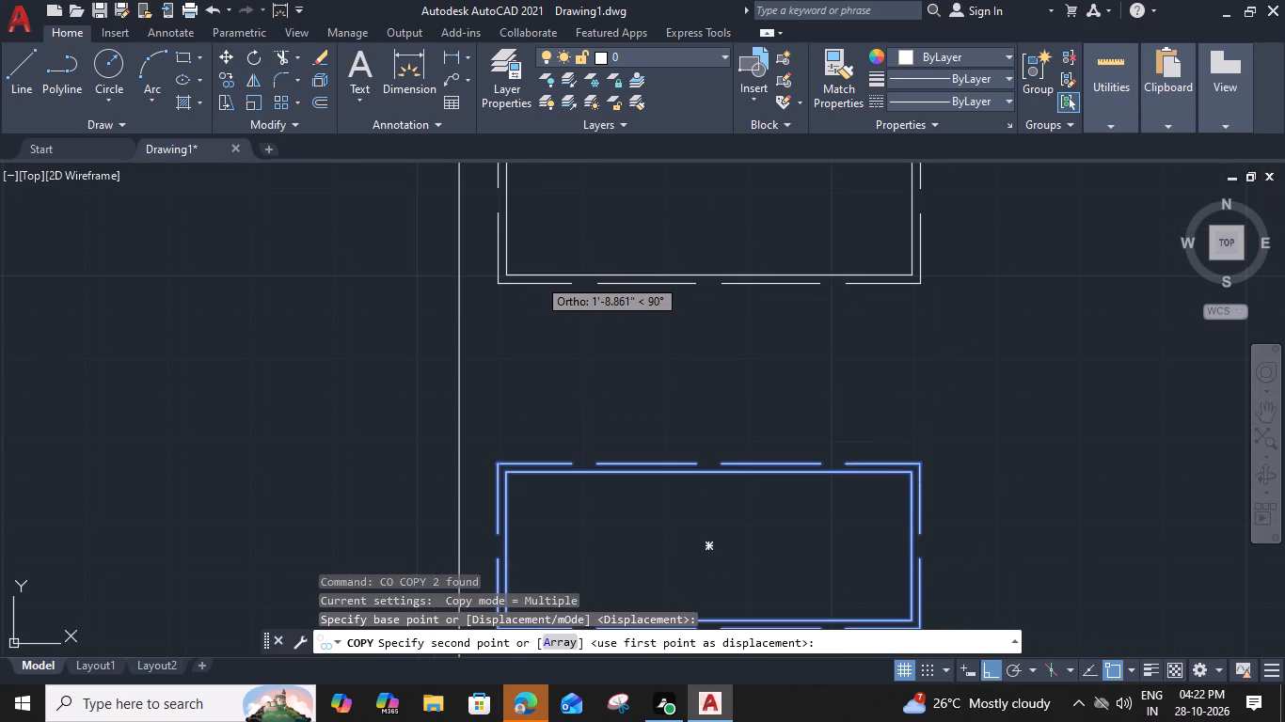
left_click(504, 400)
middle_click_drag(497, 284, 500, 456)
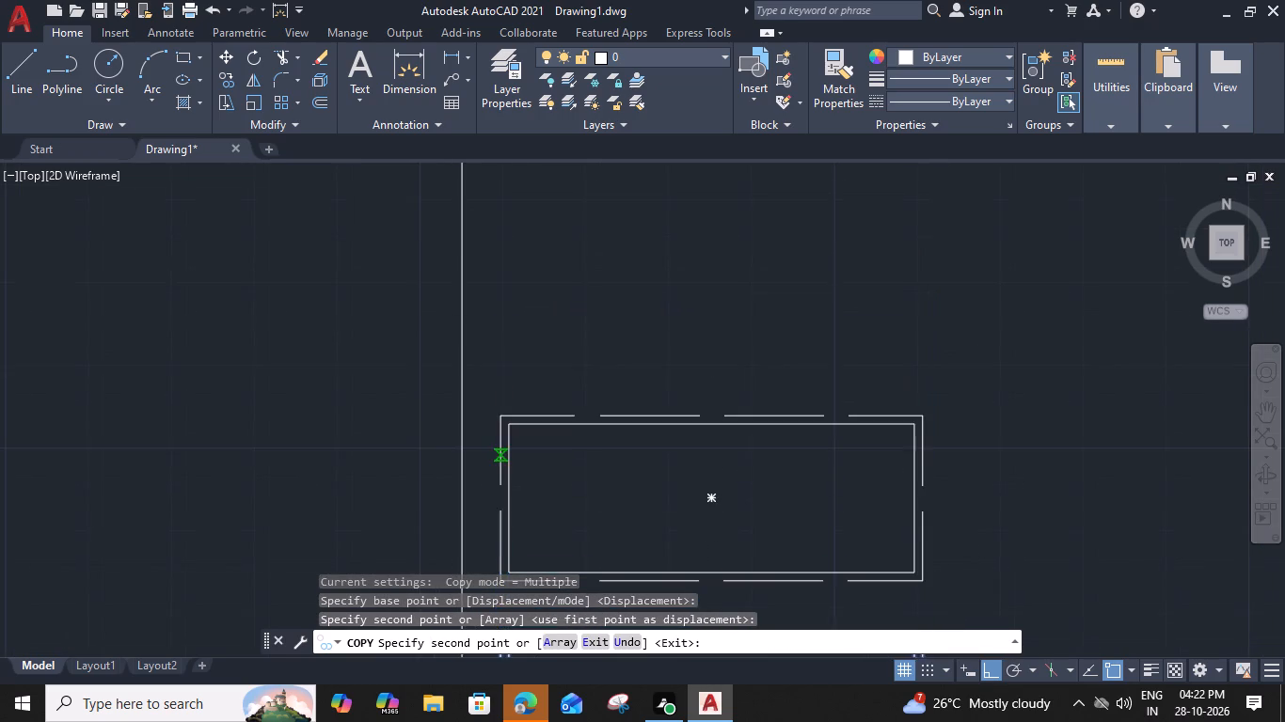
scroll(500, 452, "down", 2)
left_click(503, 412)
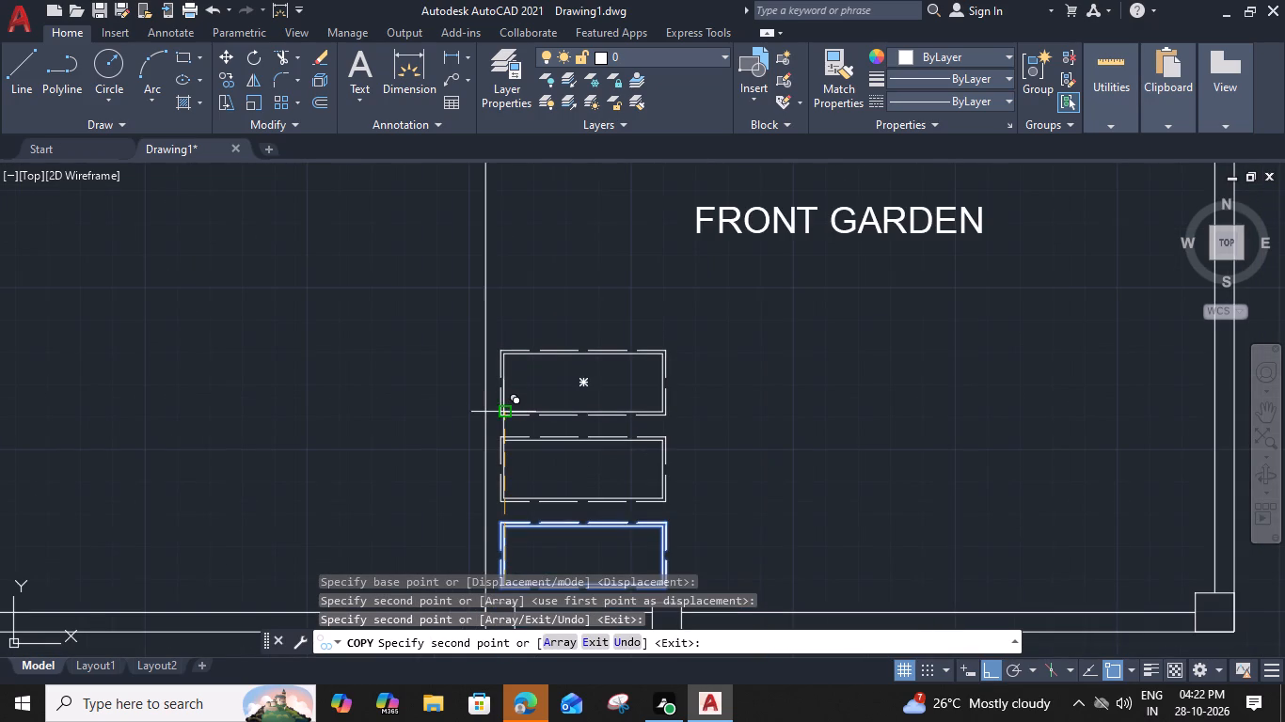
left_click(503, 322)
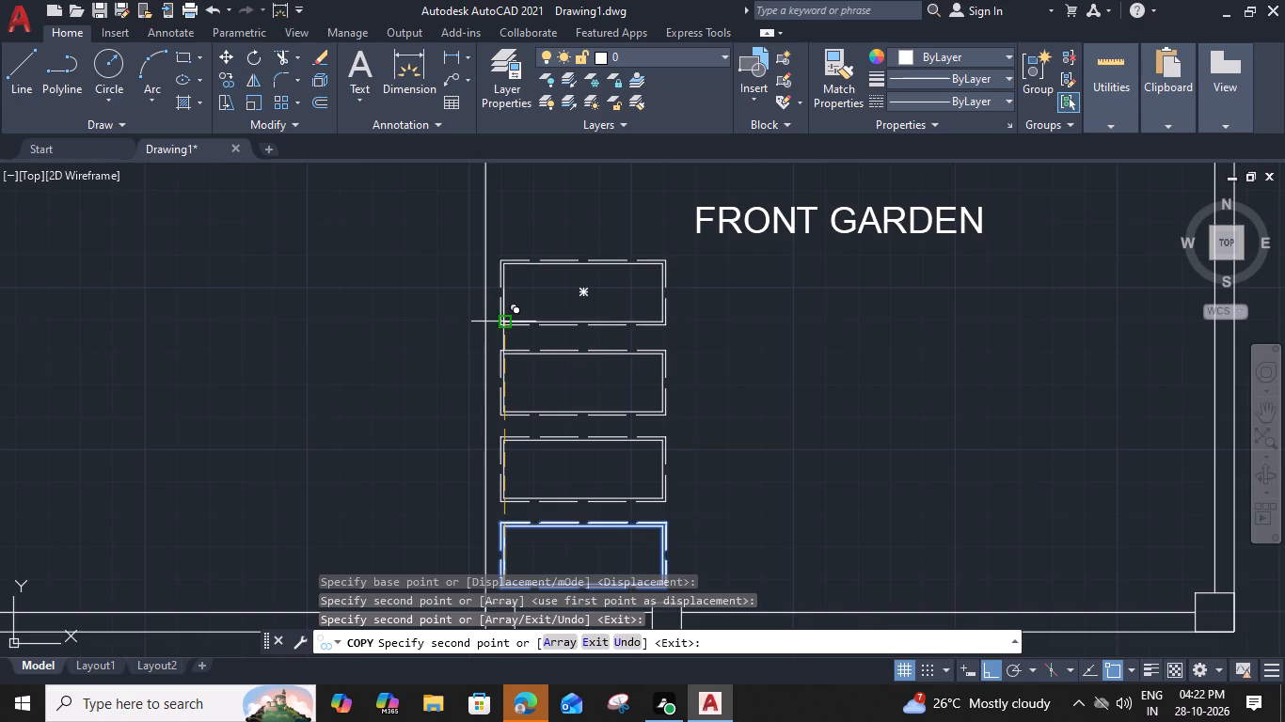
middle_click_drag(509, 278, 551, 452)
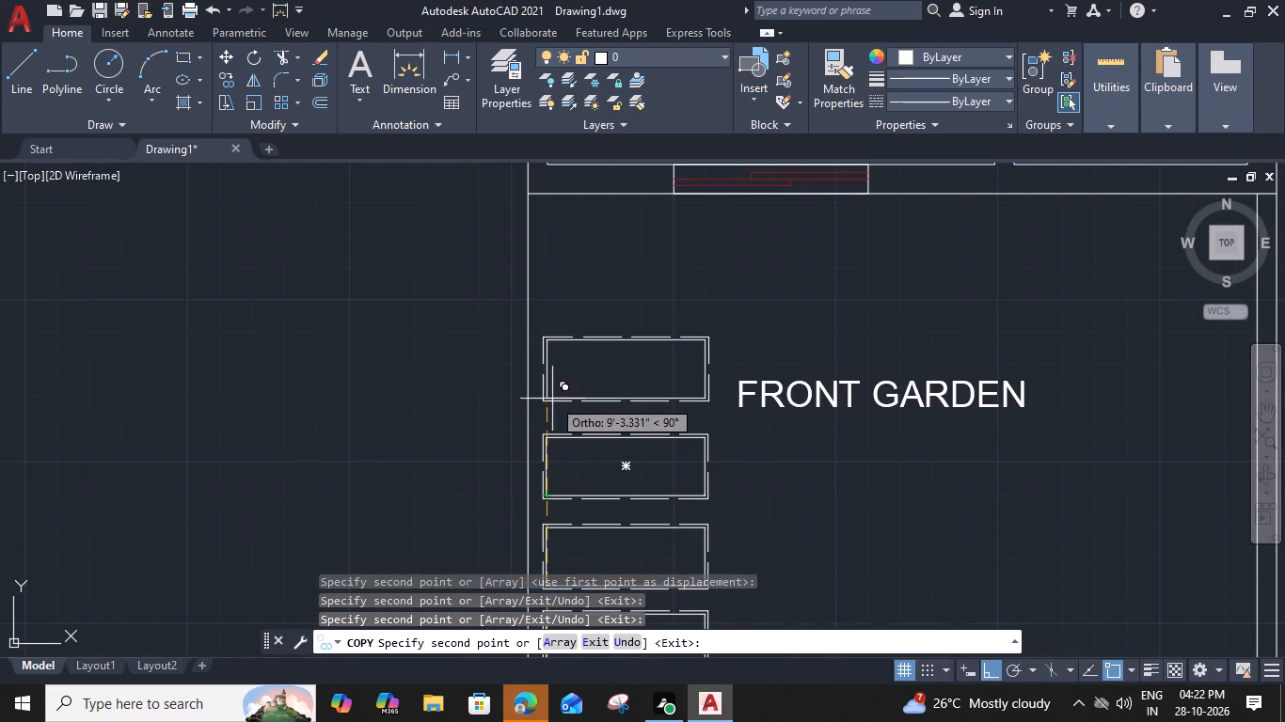
left_click(547, 402)
key("Escape")
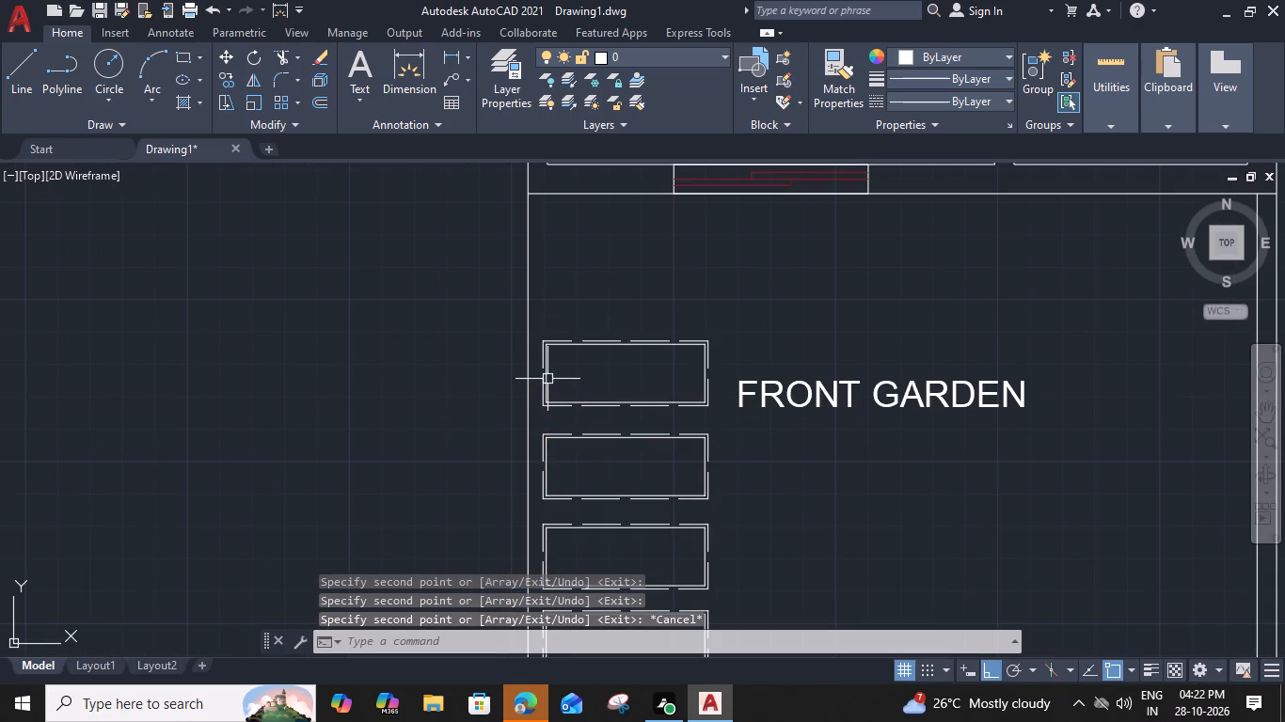
Draw a line across the double-door opening, flush with the outer face of the front wall.
middle_click_drag(581, 302, 603, 303)
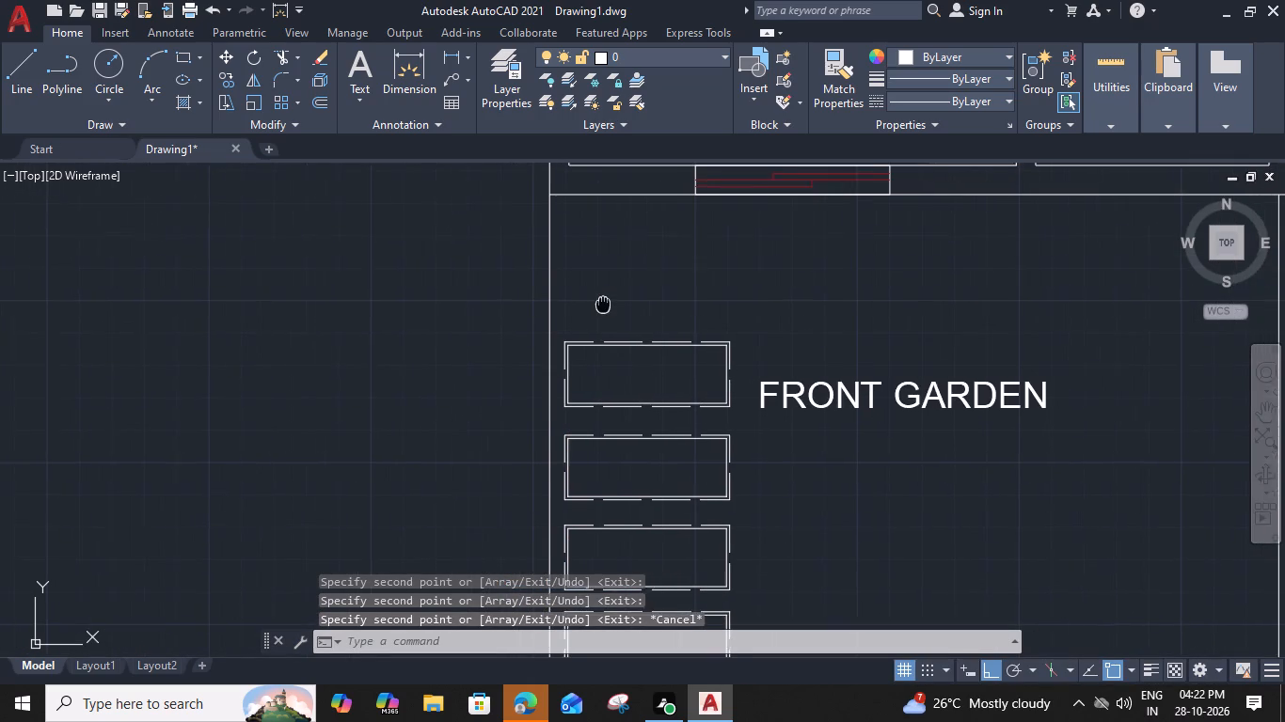
middle_click_drag(603, 303, 611, 306)
middle_click_drag(593, 337, 592, 337)
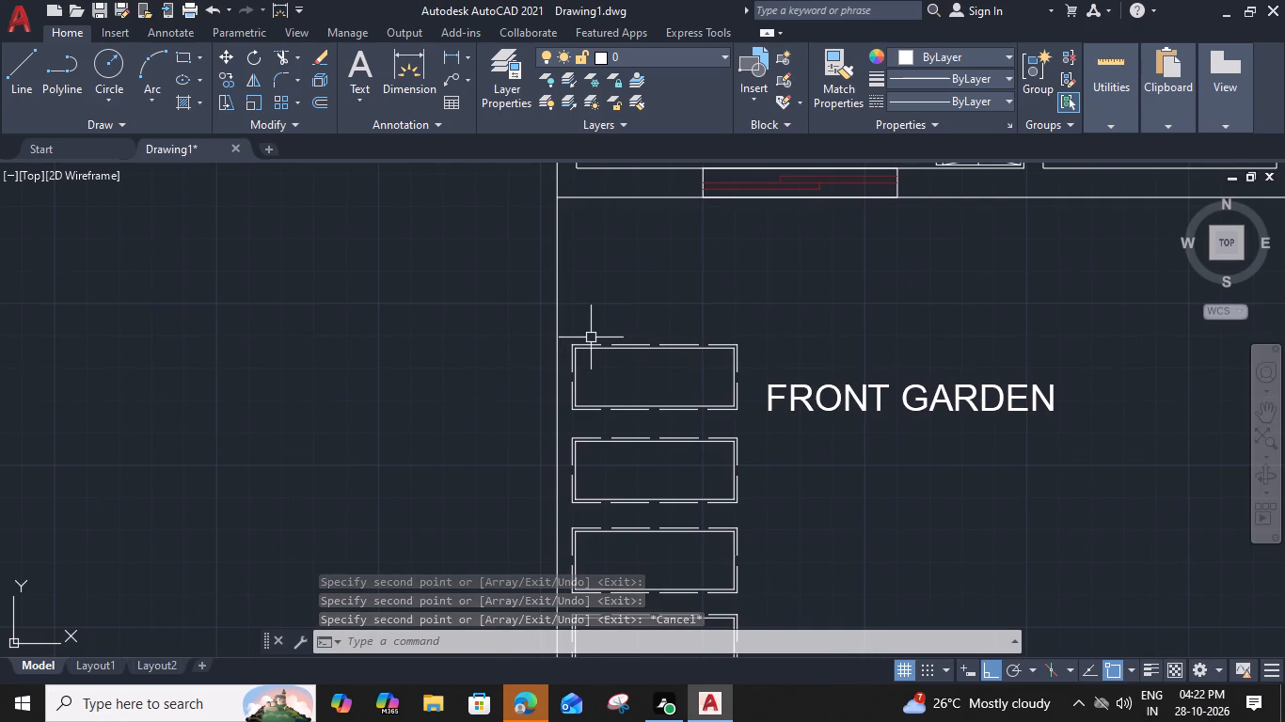
middle_click_drag(592, 337, 616, 347)
scroll(457, 339, "down", 1)
middle_click_drag(473, 340, 647, 410)
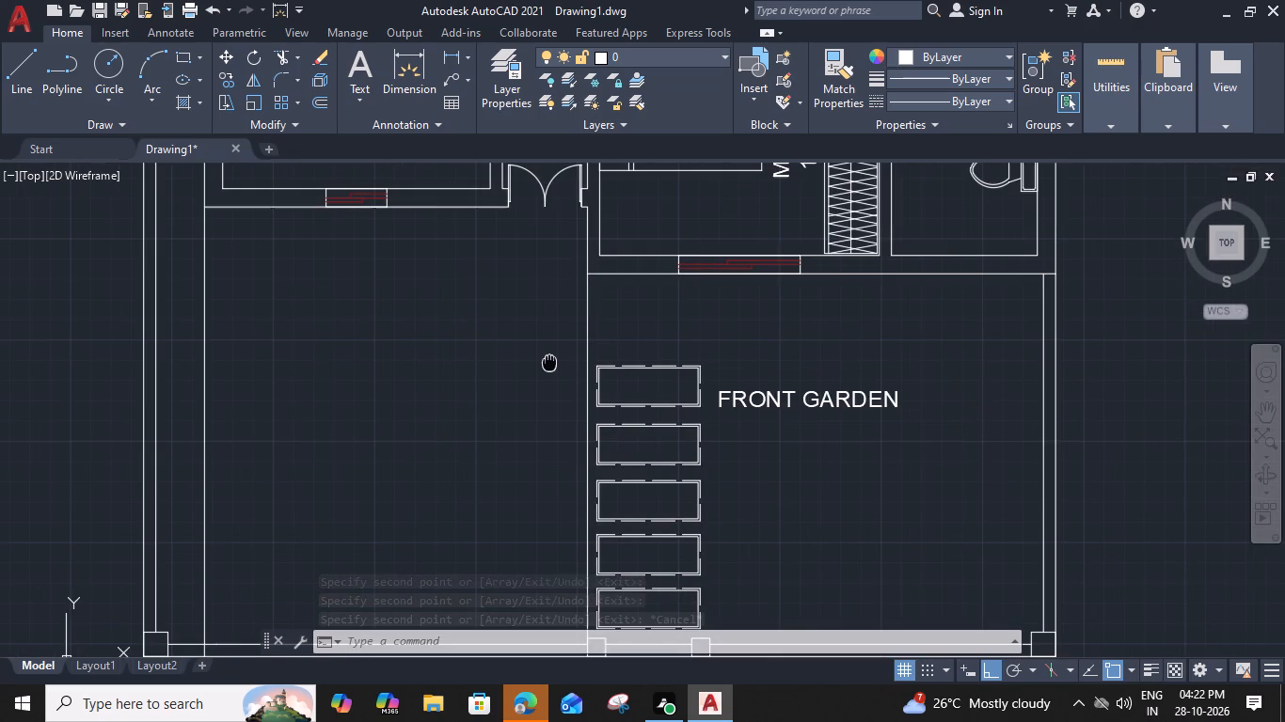
scroll(653, 225, "up", 4)
type("L")
key("space")
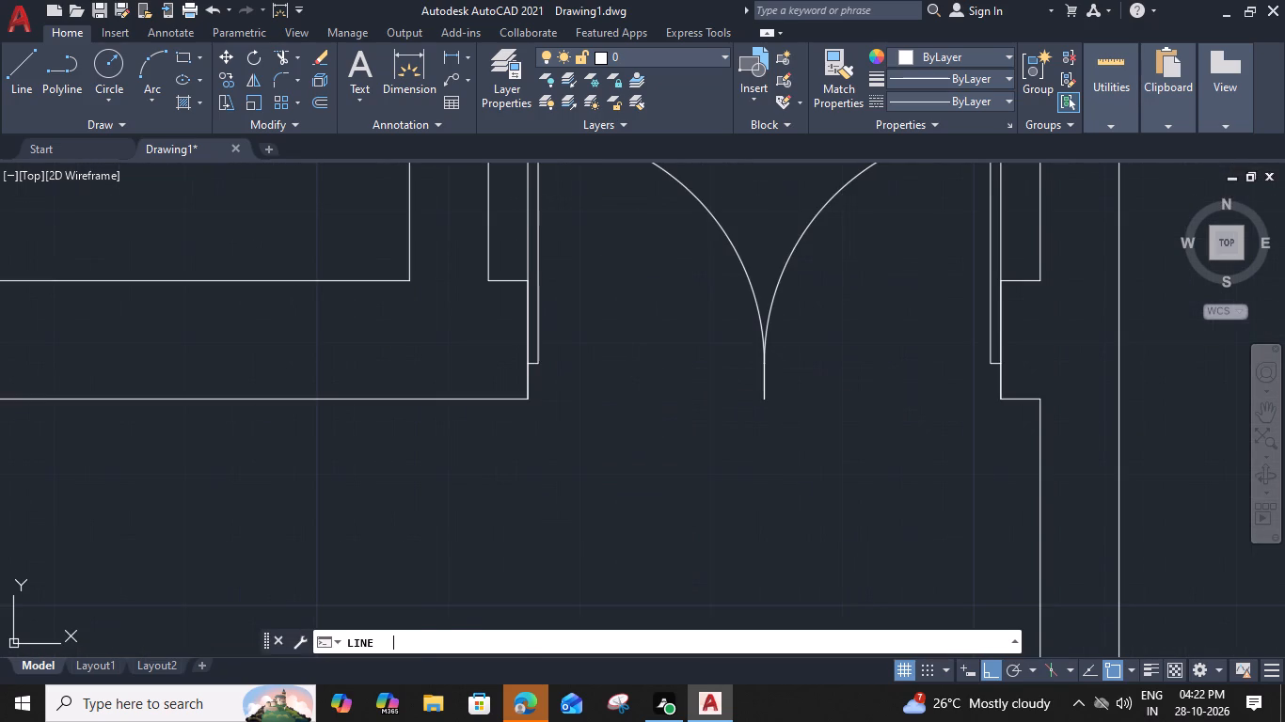
left_click(529, 398)
left_click(1007, 401)
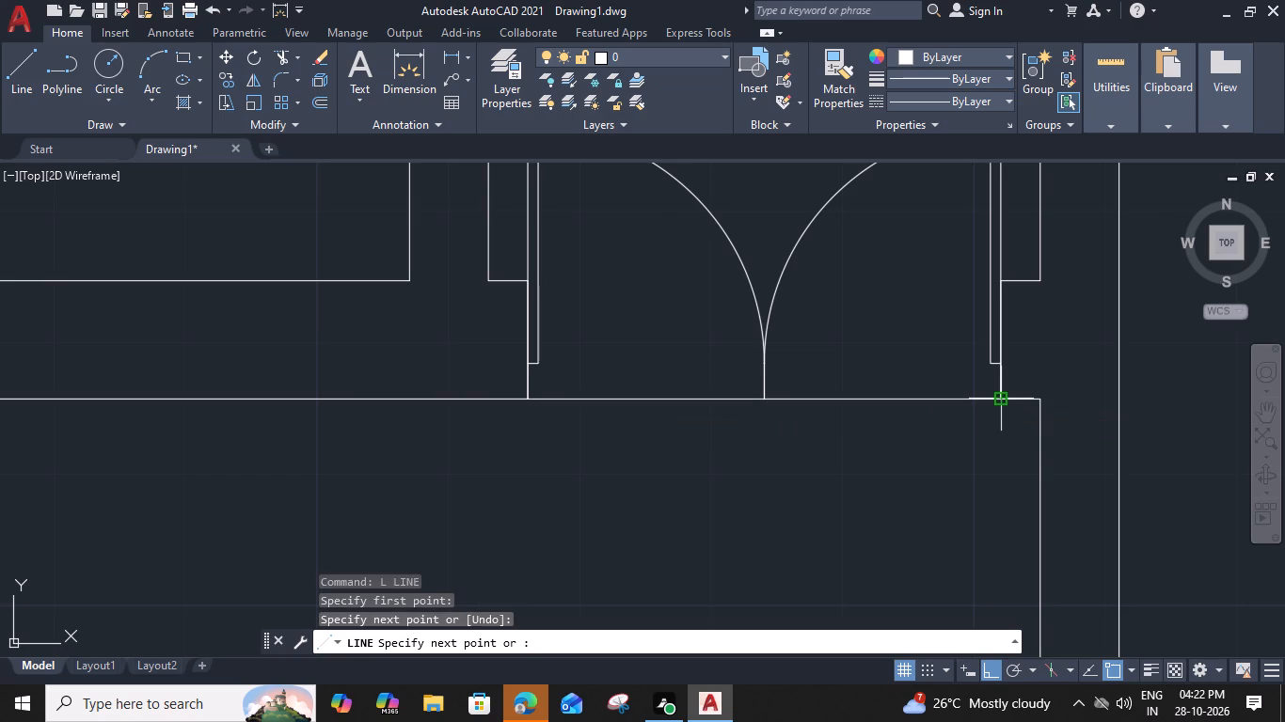
key("space")
Offset the door threshold line outward three times at 1' spacing to form the entrance step lines.
left_click(911, 395)
type("O 1")
type("'")
key("space")
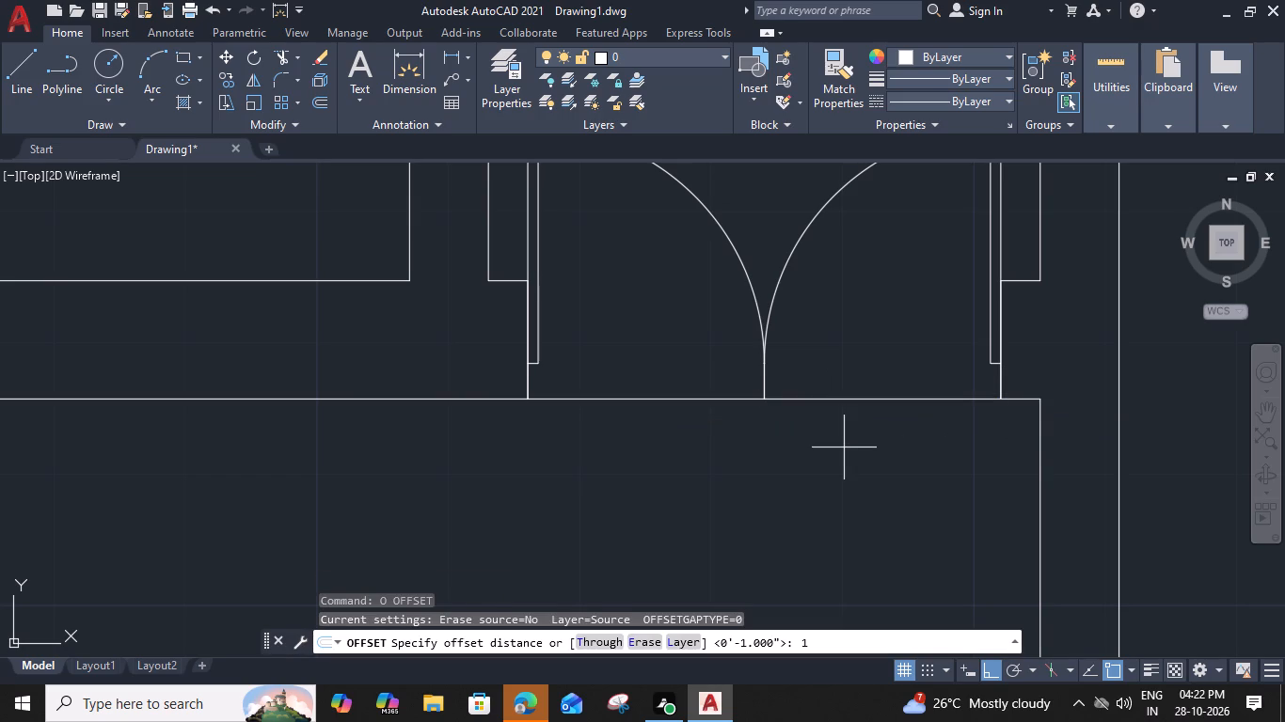
left_click_drag(838, 509, 829, 553)
middle_click_drag(810, 510, 796, 278)
left_click(802, 329)
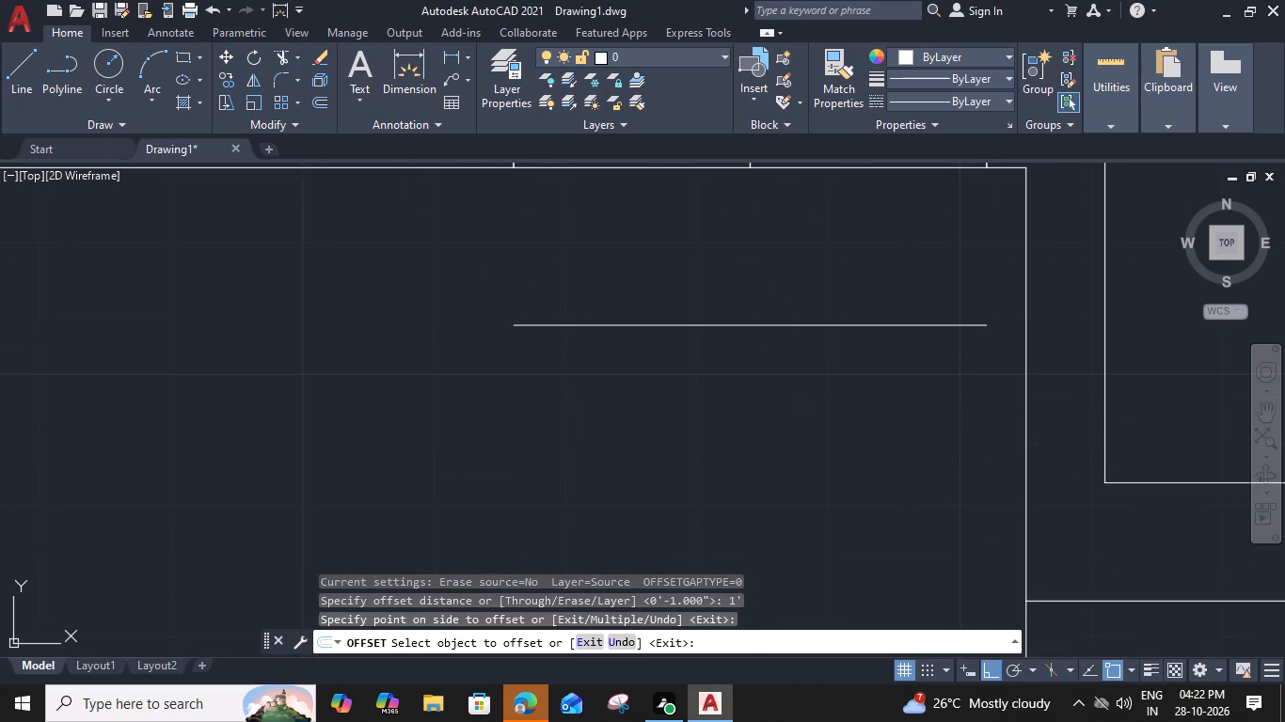
left_click(803, 427)
scroll(803, 432, "down", 1)
left_click(801, 462)
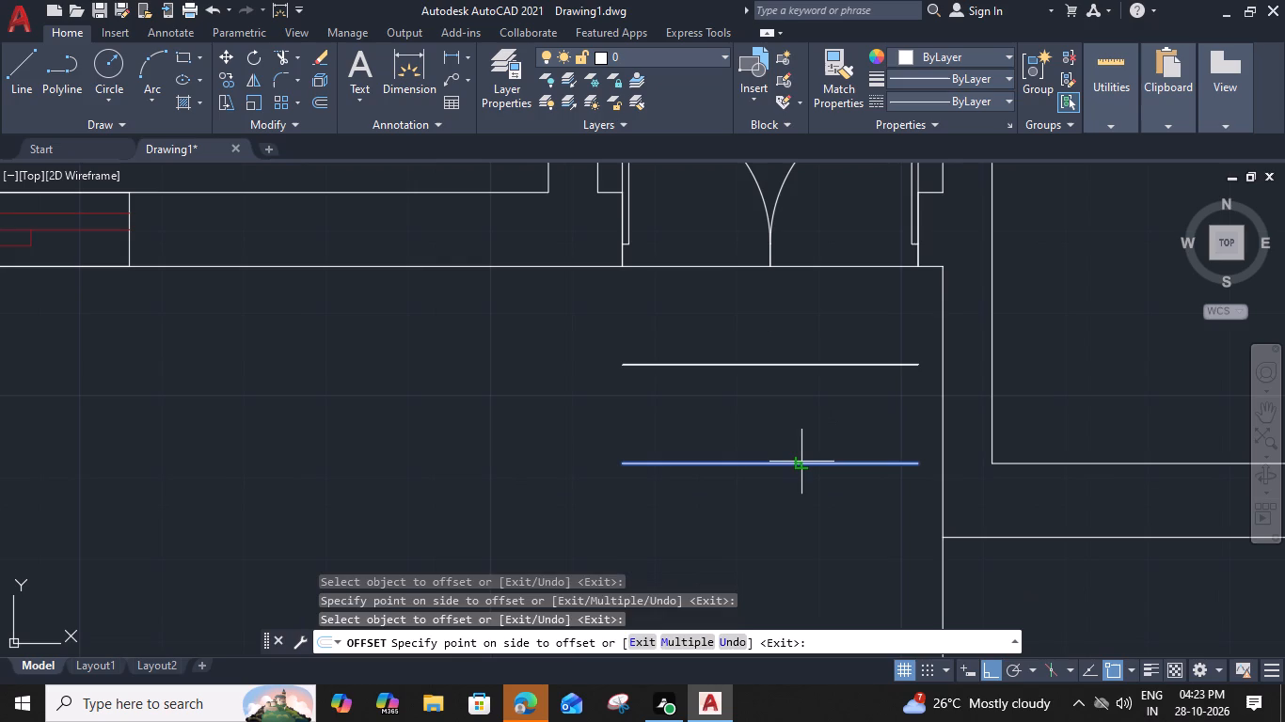
left_click(800, 509)
key("Escape")
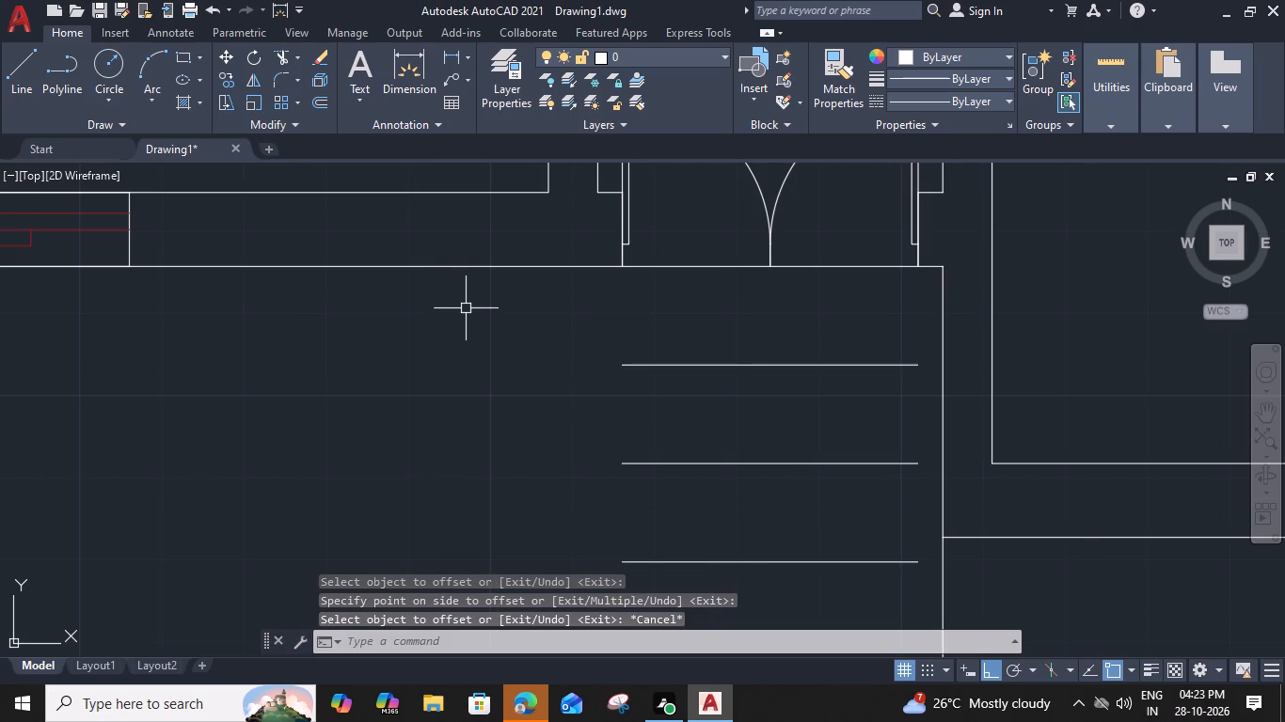
Draw a vertical line about 3'-2" long from the front wall down past the step lines, just left of the door.
type("L")
key("space")
left_click(566, 265)
middle_click_drag(554, 430, 578, 342)
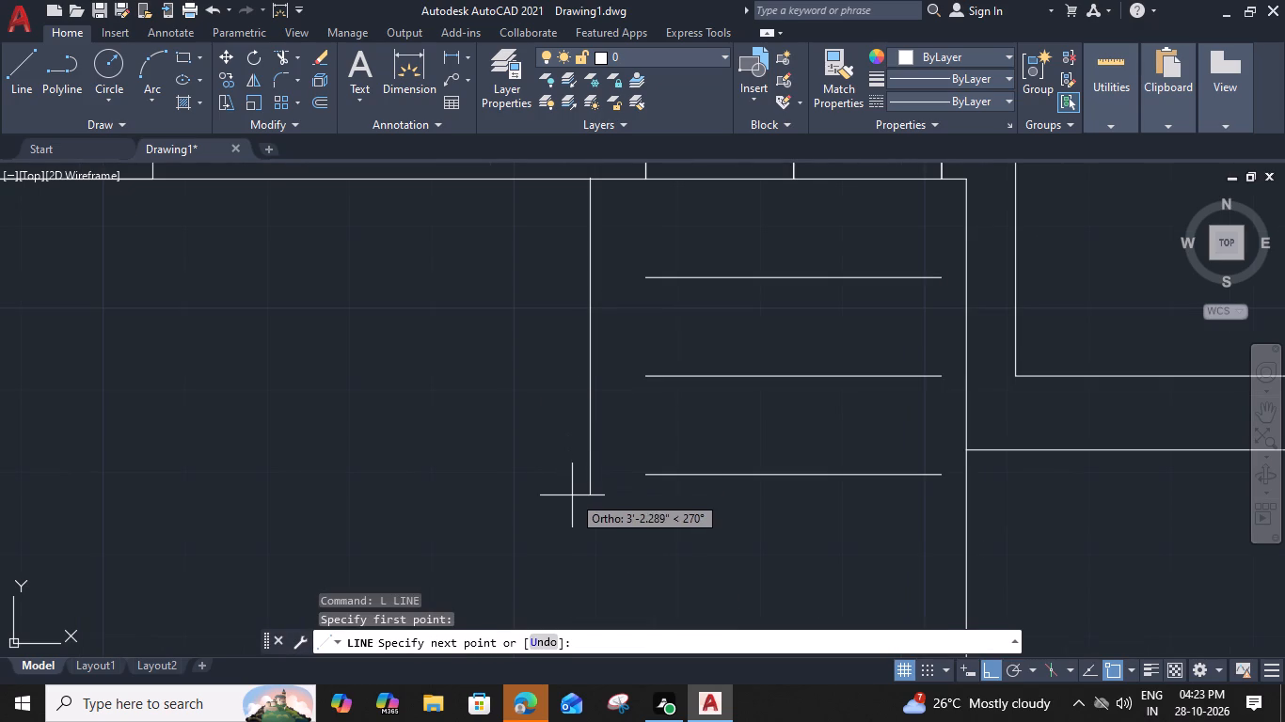
left_click(573, 495)
key("Escape")
Offset the vertical line 2" to the left, away from the steps, to form the railing.
left_click(588, 438)
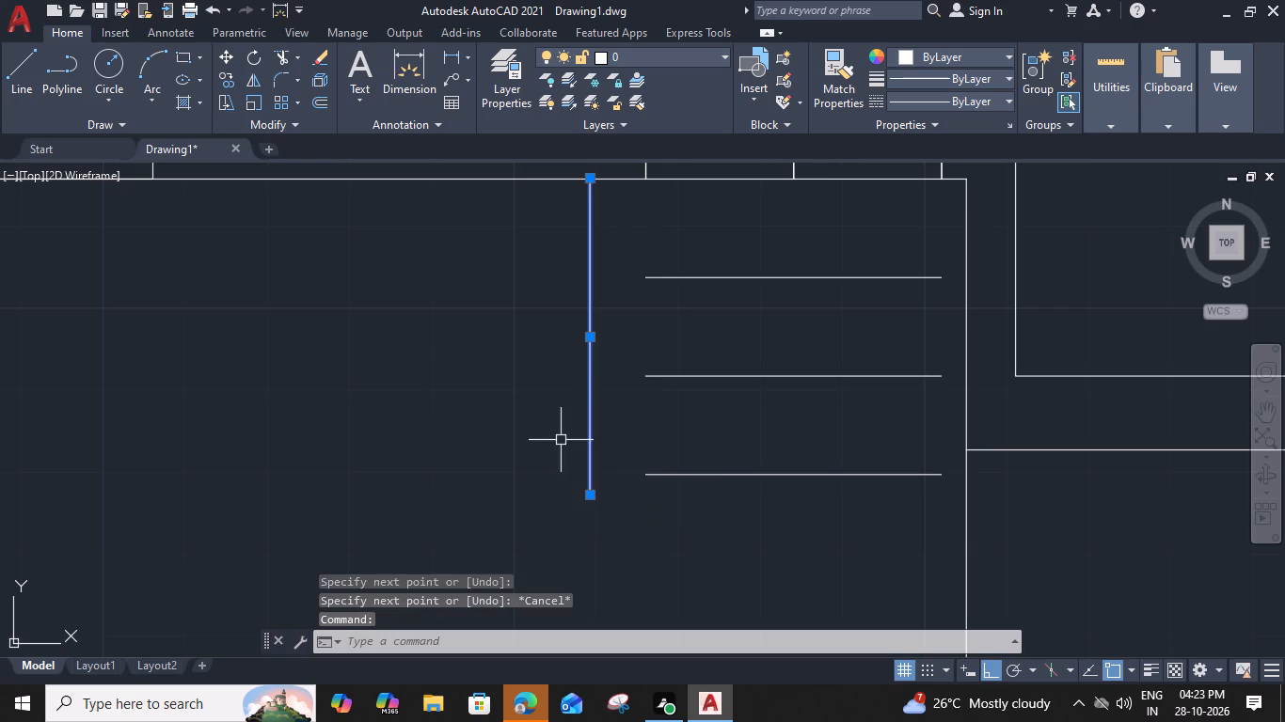
type("O 2")
key("shift+quotedbl")
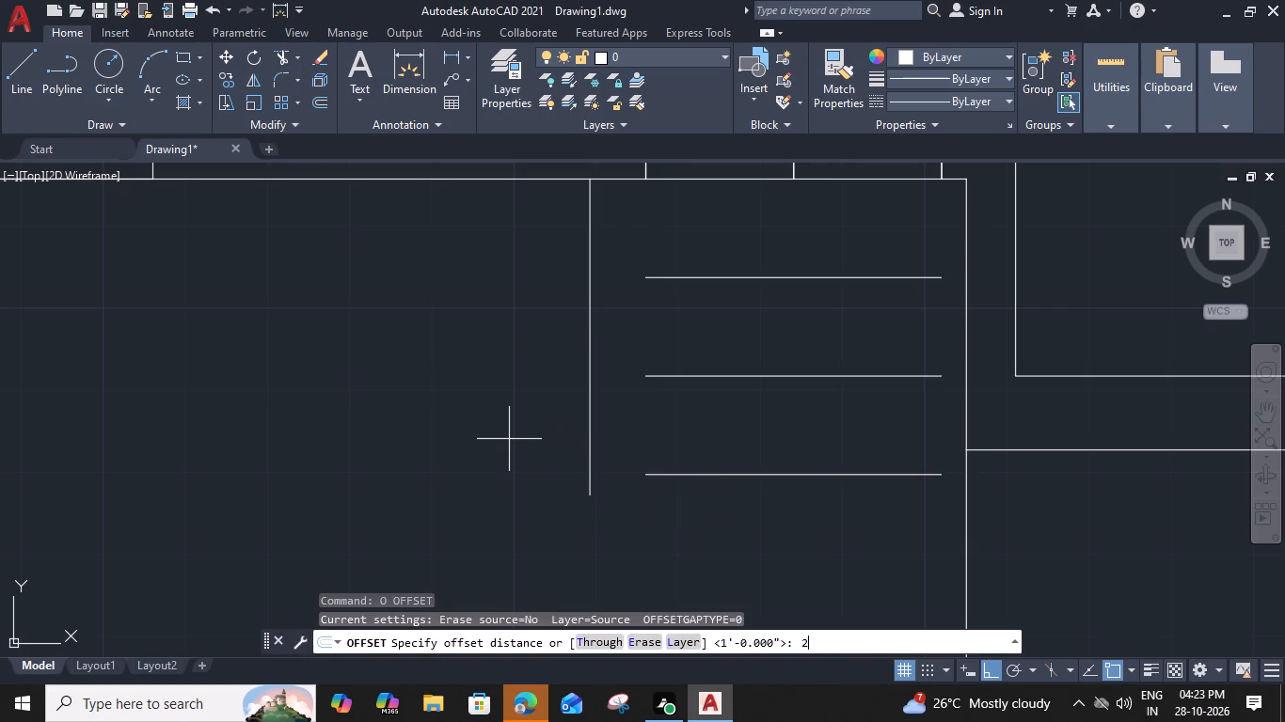
key("Return")
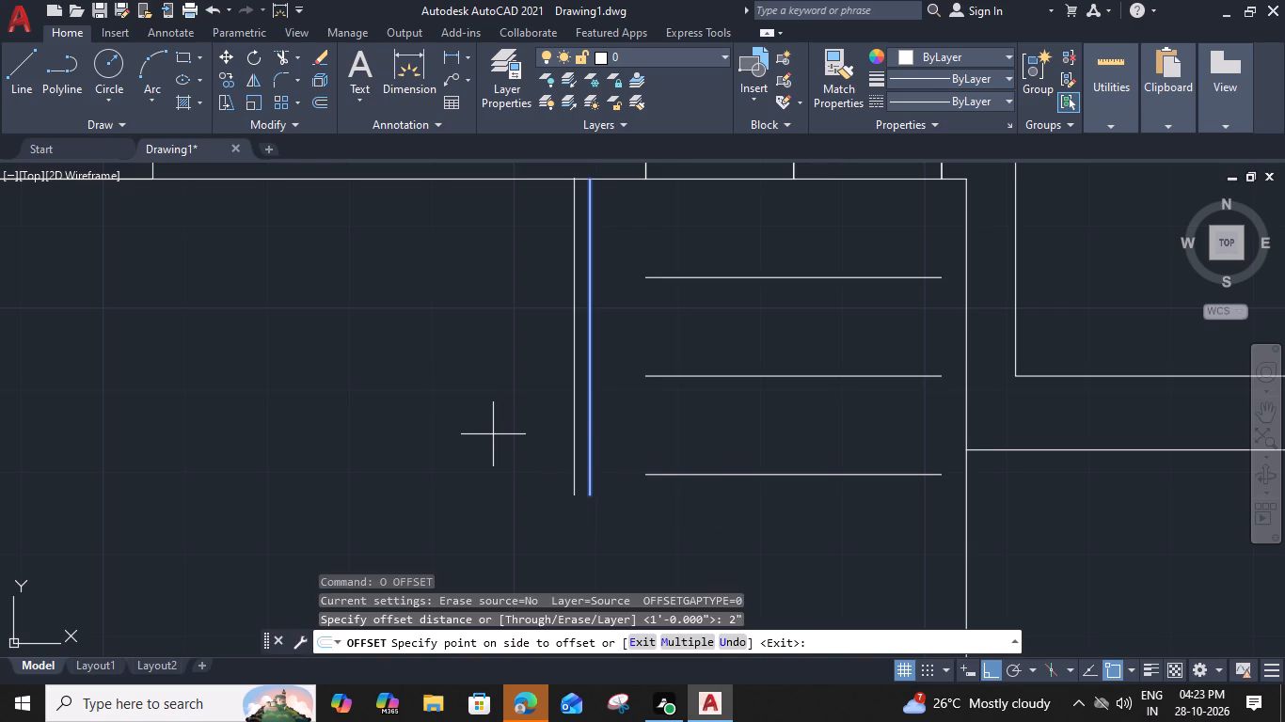
key("2")
key("shift+quotedbl")
key("Return")
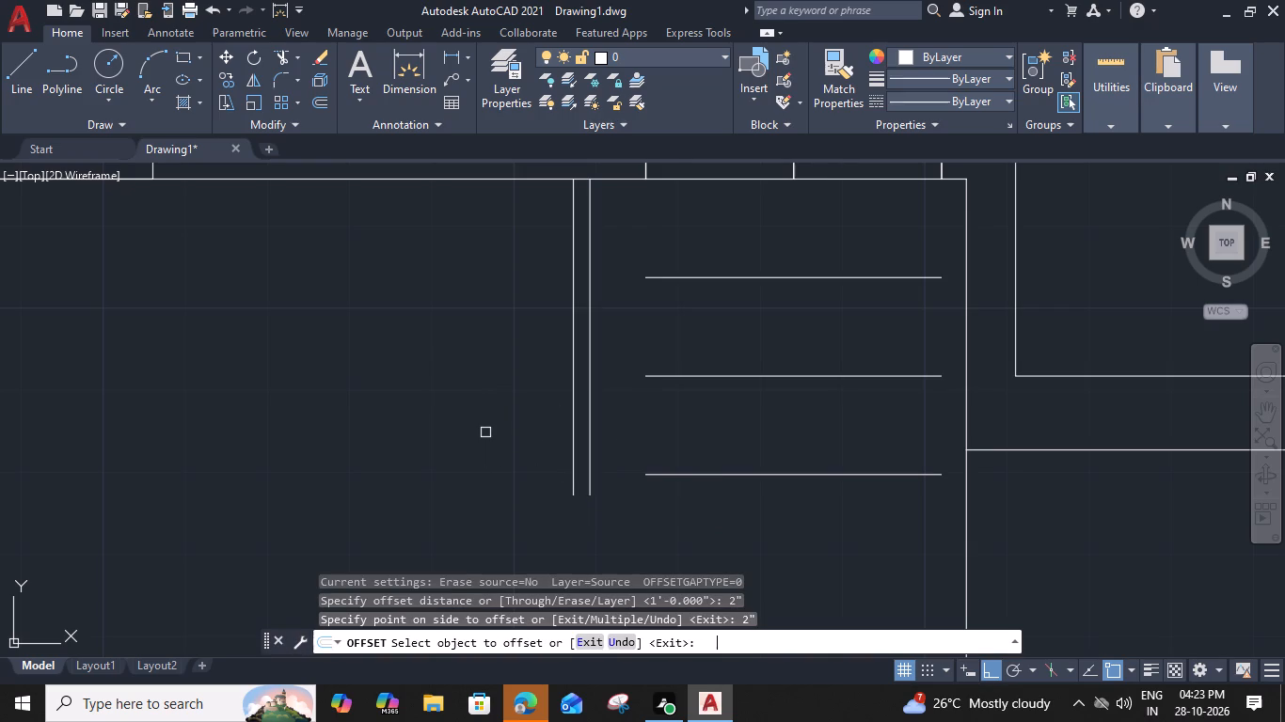
left_click(455, 435)
key("Escape")
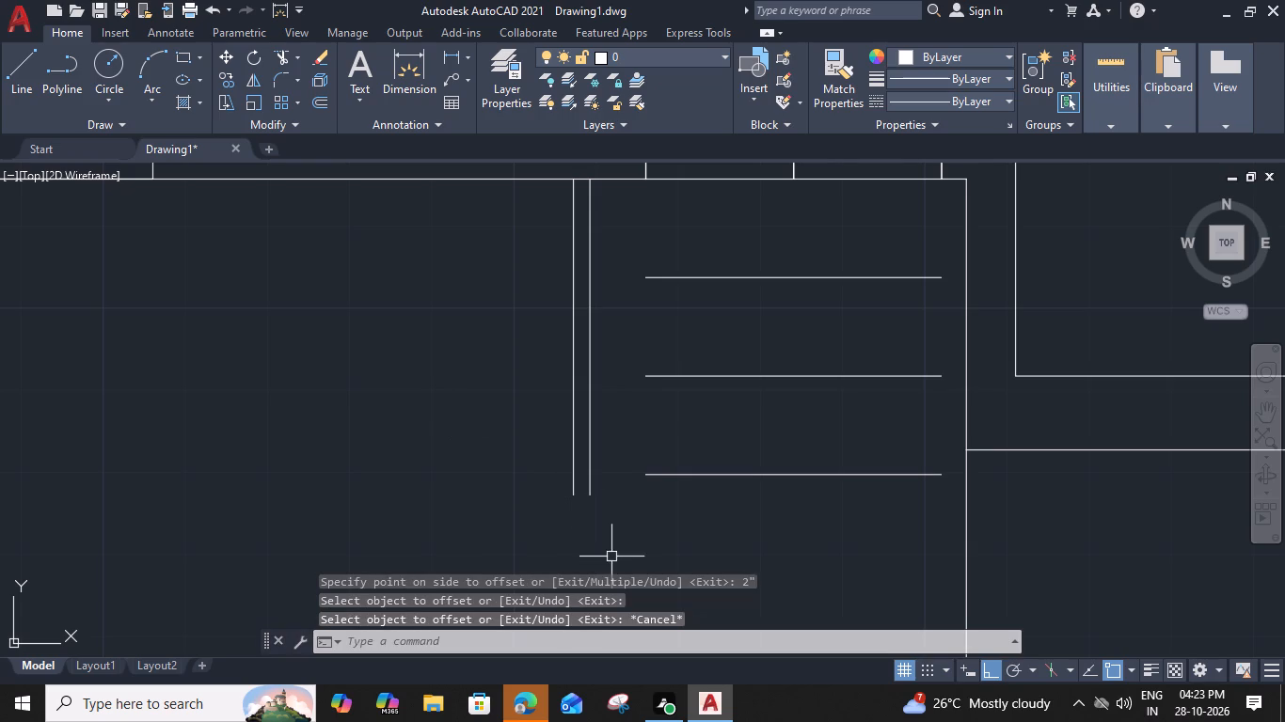
Draw a circle of about 1.36" radius centred between the lower ends of the two railing lines.
scroll(577, 517, "up", 1)
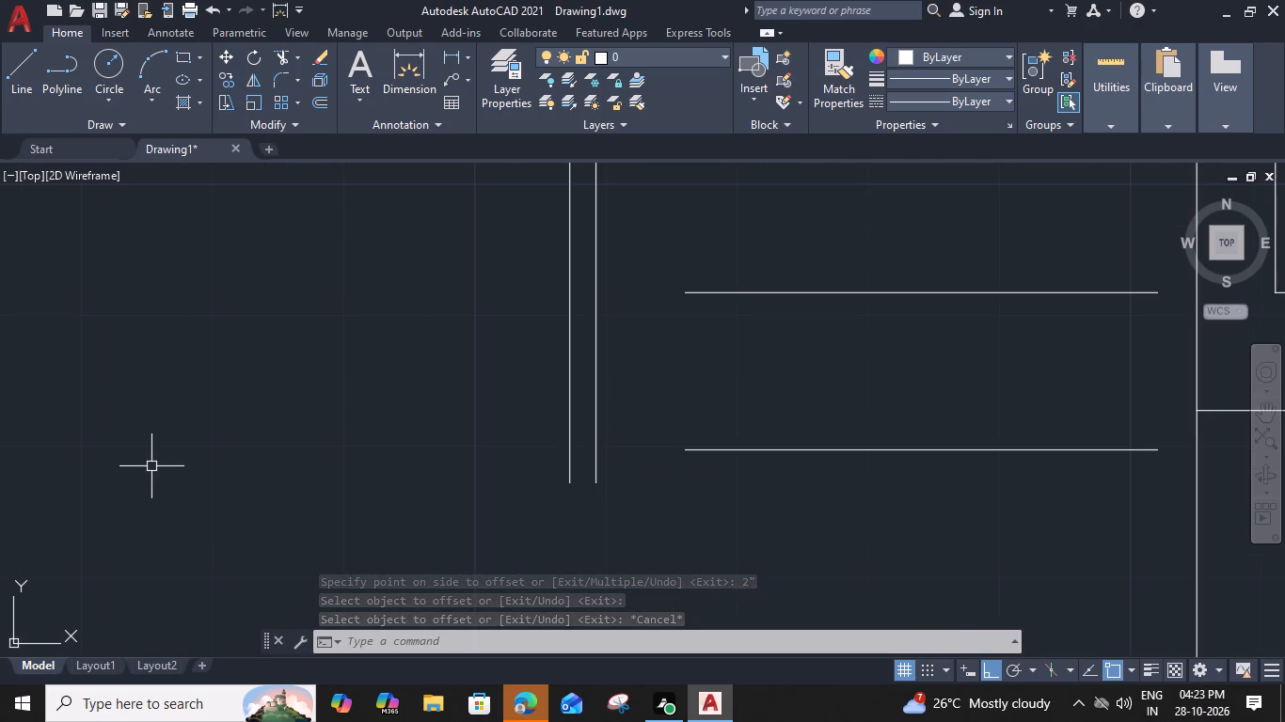
key("c")
key("space")
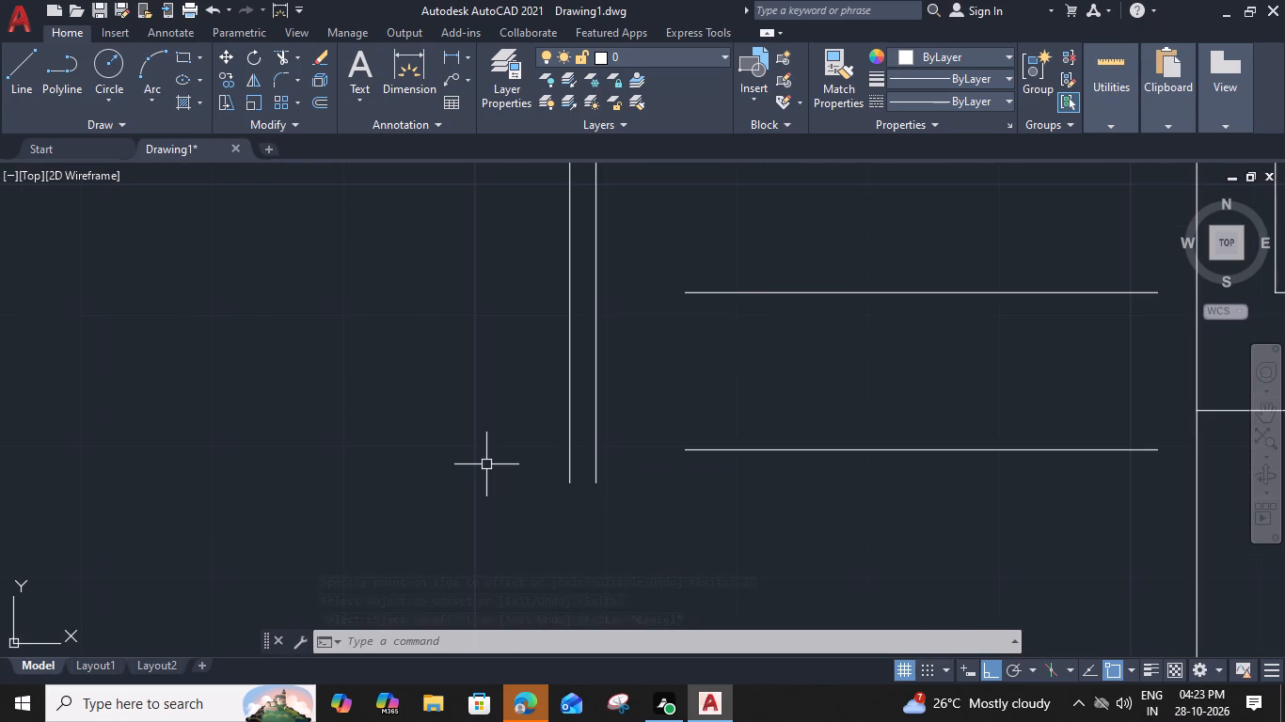
left_click(583, 480)
left_click(592, 498)
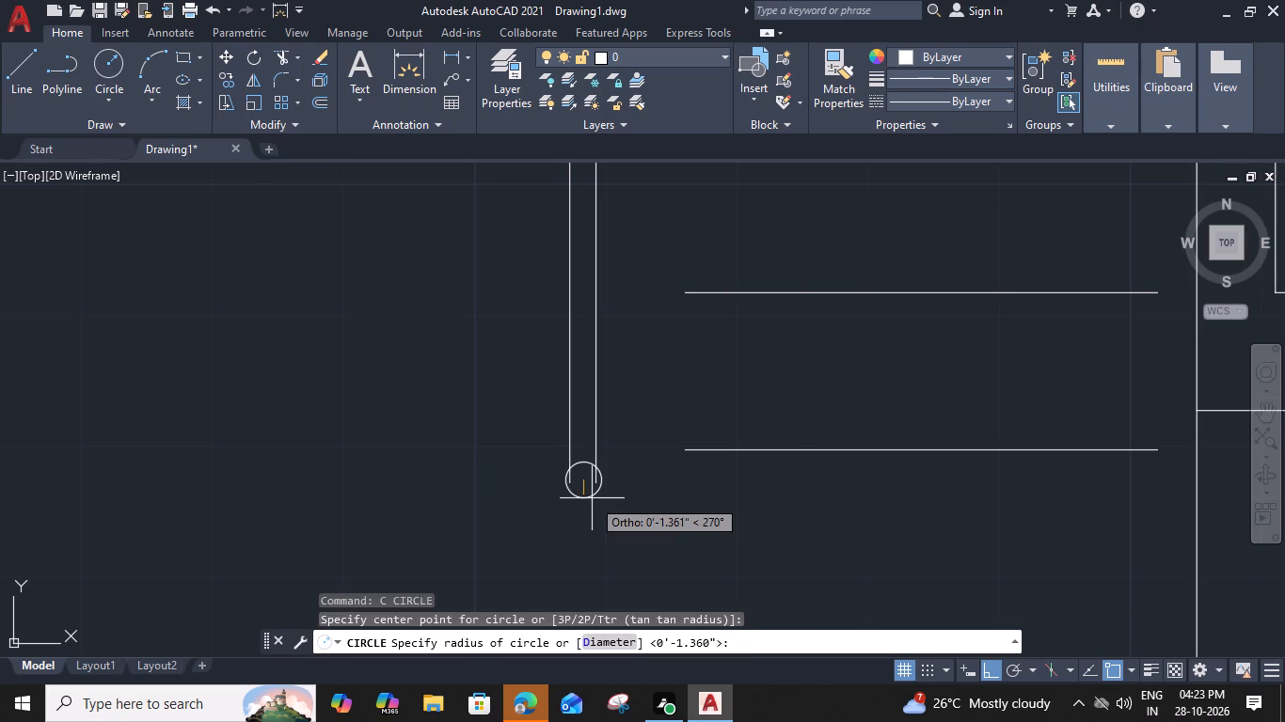
Trim the two railing line ends that lie inside the circle.
key("t")
key("r")
key("space")
scroll(570, 435, "up", 3)
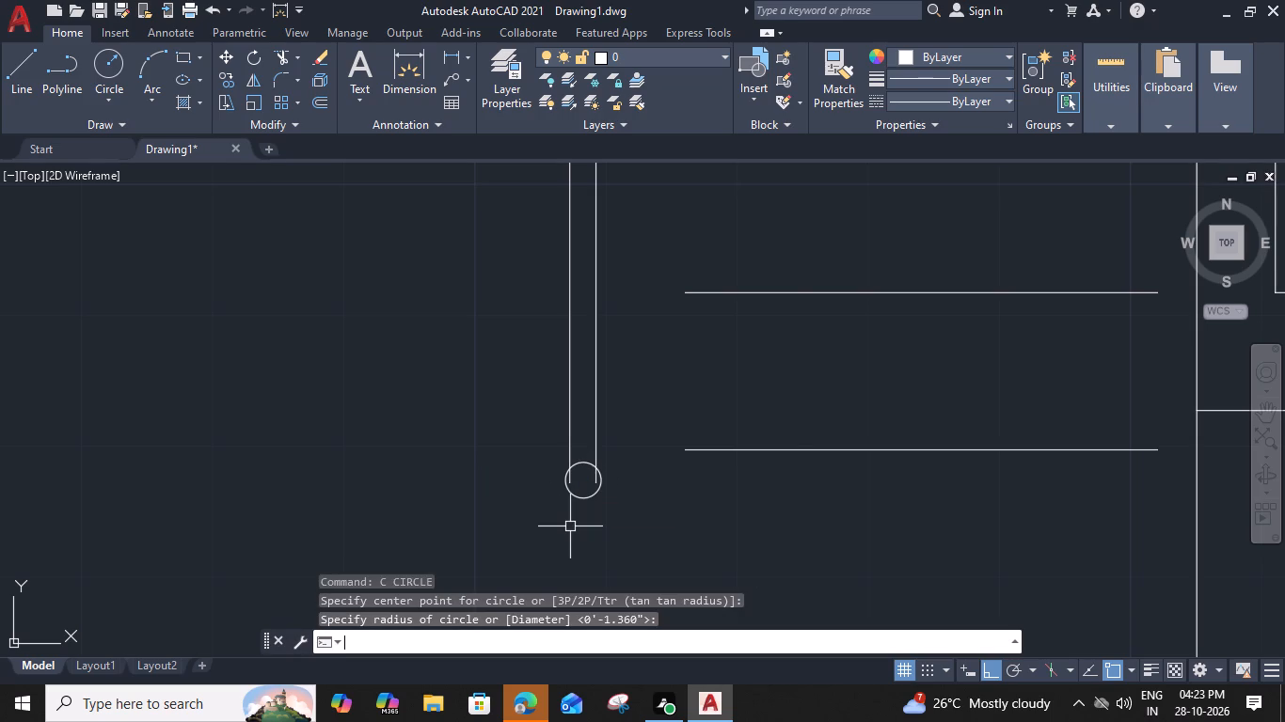
left_click_drag(564, 538, 578, 540)
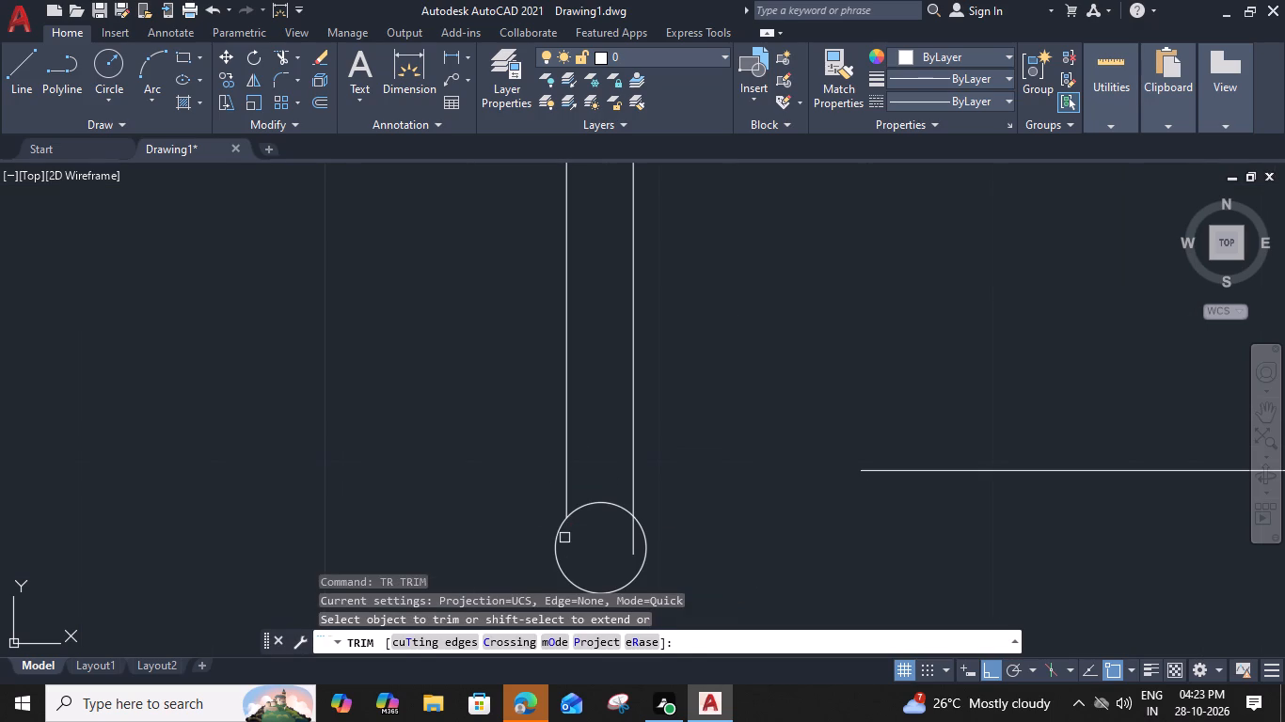
left_click(628, 539)
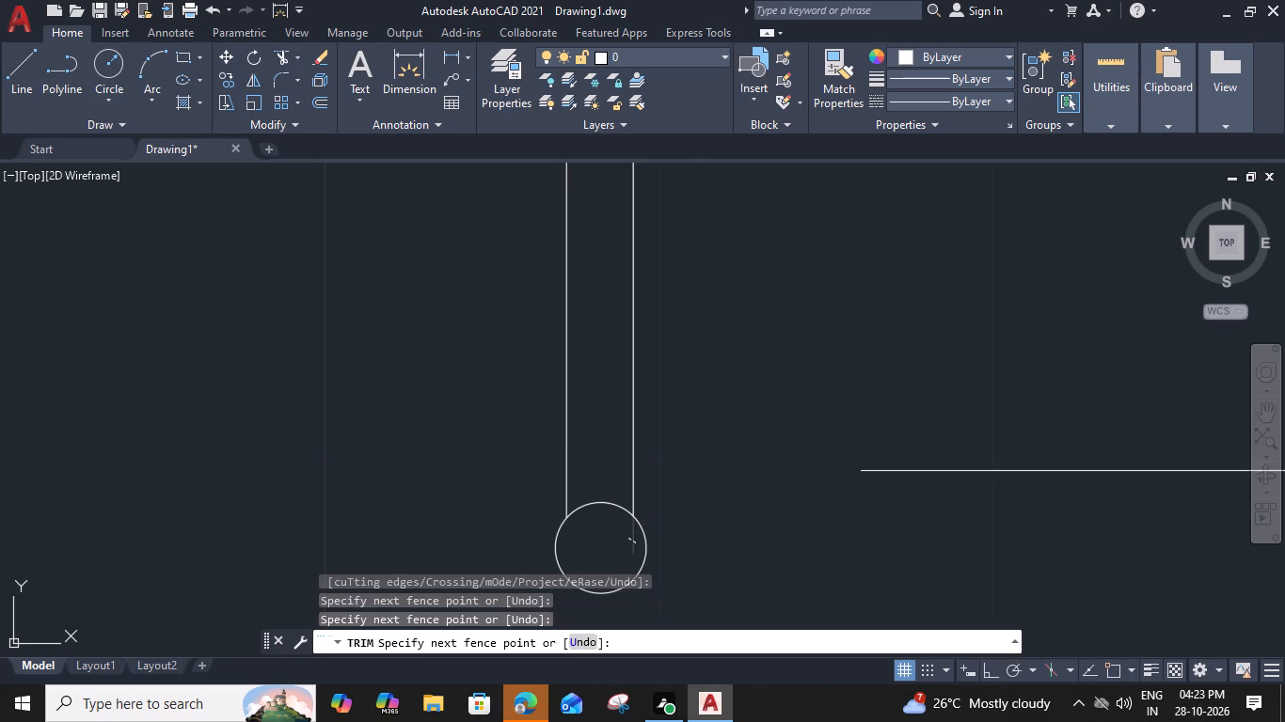
left_click(637, 544)
key("Escape")
Extend the three step lines to the railing on the left and the wall line on the right.
scroll(627, 529, "down", 3)
type("EX")
key("space")
left_click(795, 292)
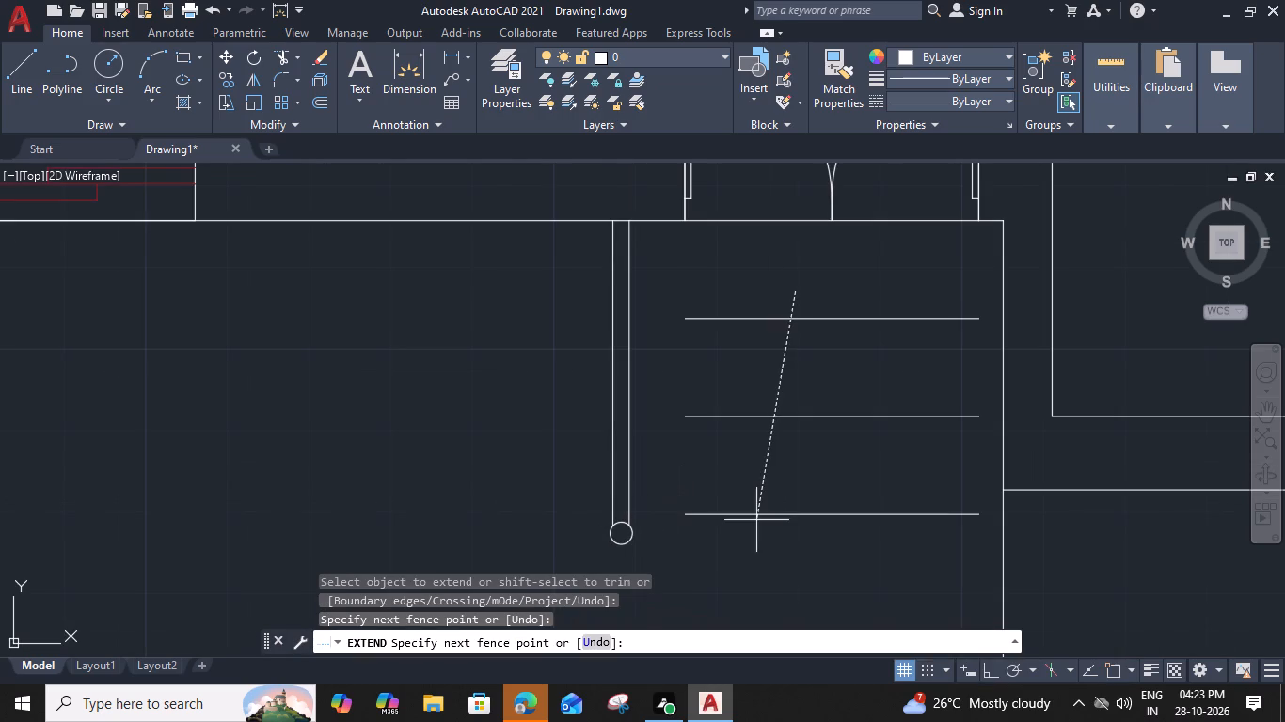
left_click(756, 520)
left_click_drag(913, 308, 914, 317)
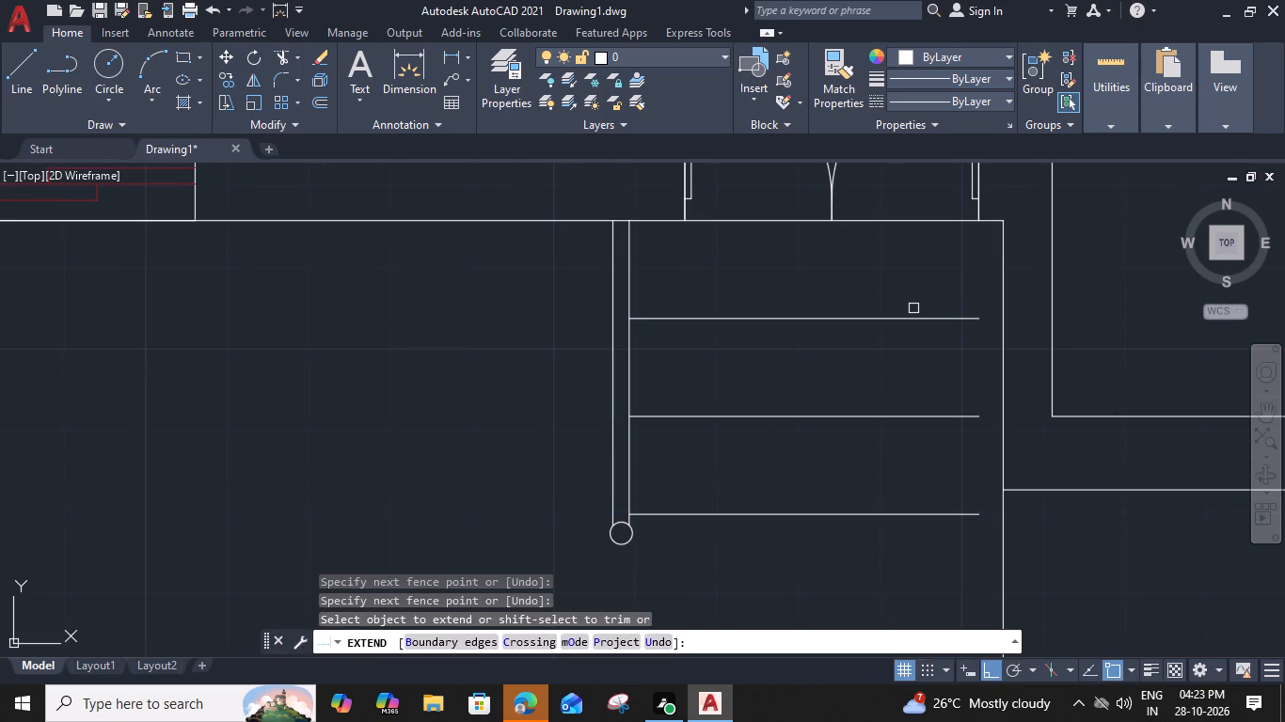
left_click(920, 518)
key("Escape")
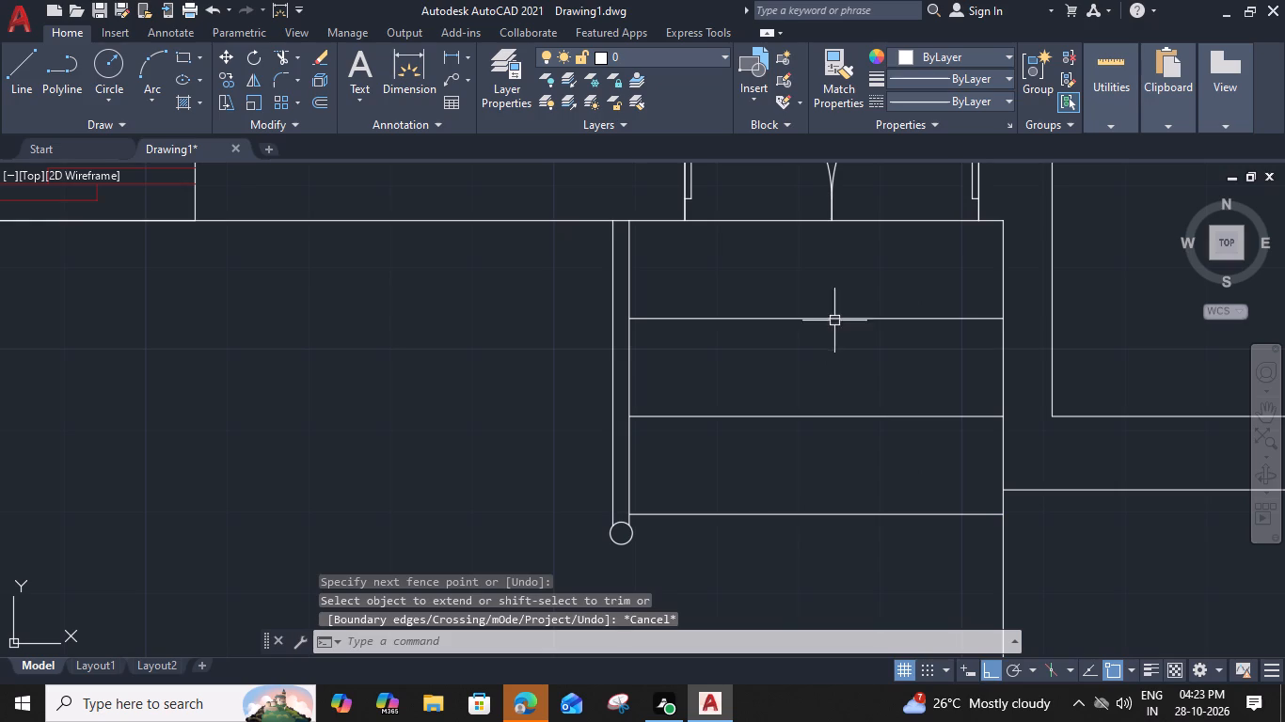
Offset each of the three horizontal step lines 1" downward, away from the front door.
left_click(834, 320)
key("o")
key("space")
type("1\"")
key("Return")
left_click(800, 430)
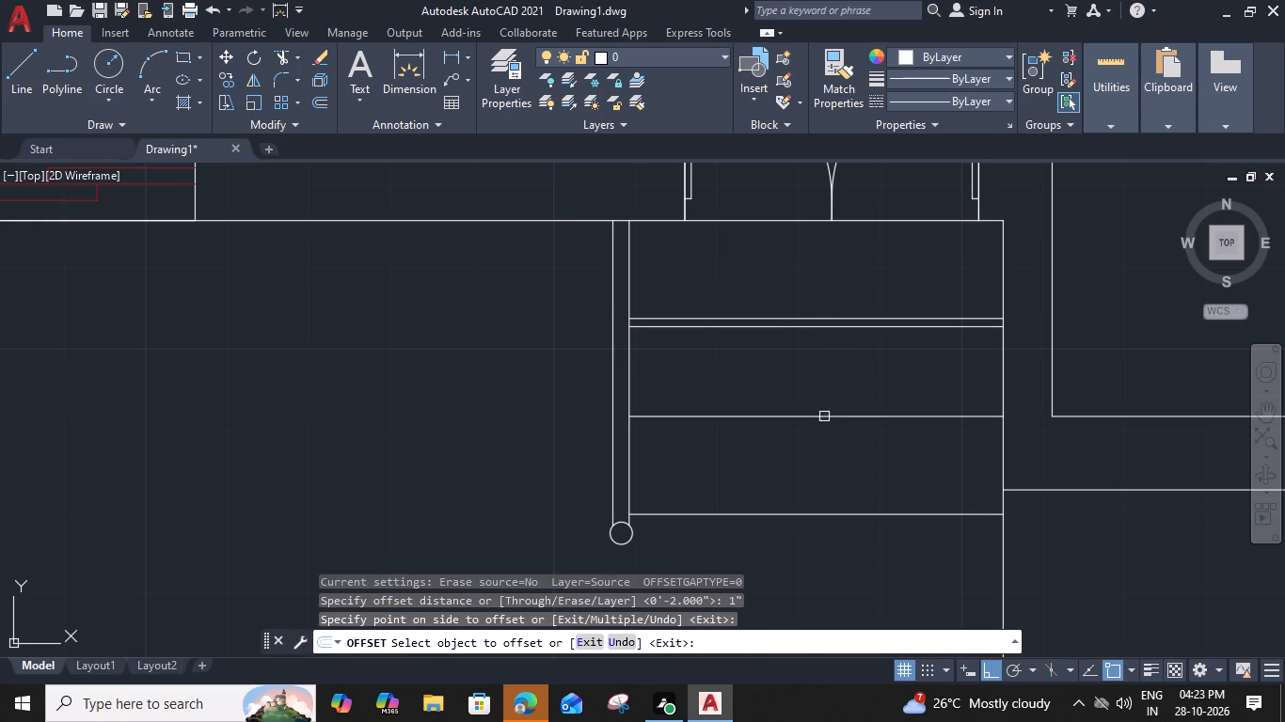
left_click(824, 417)
left_click(823, 456)
left_click(814, 514)
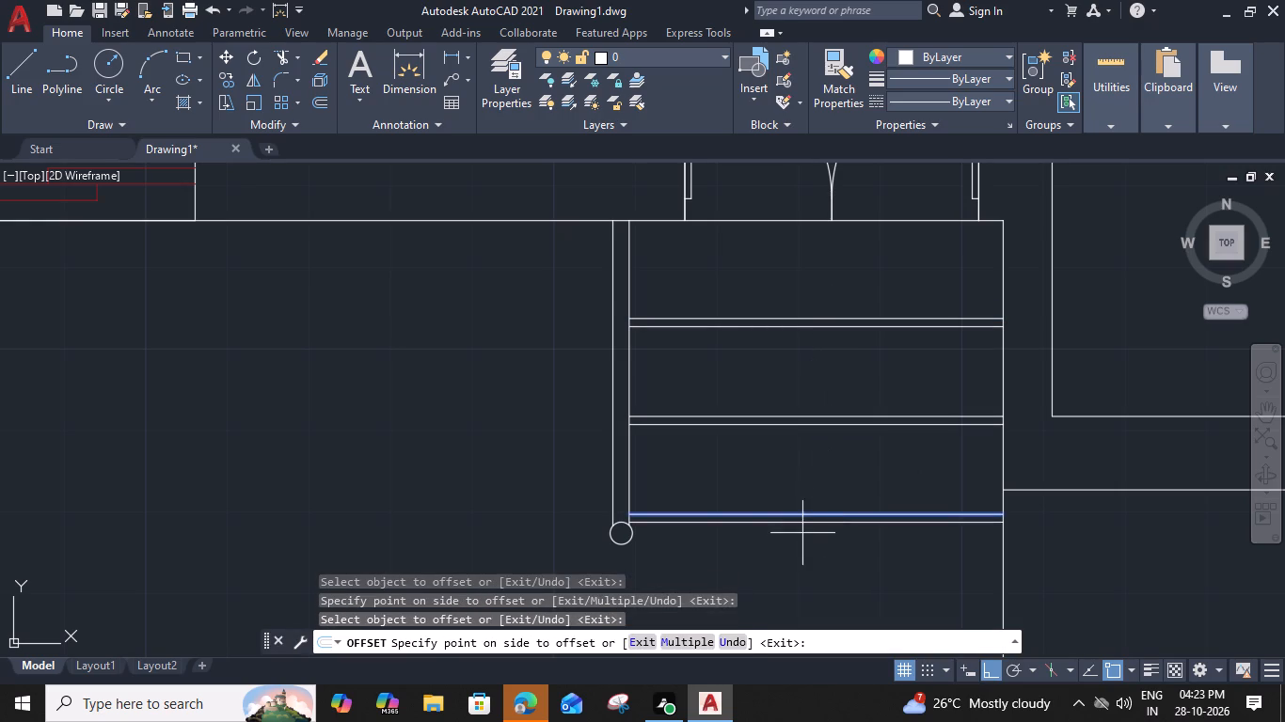
left_click(802, 535)
key("Escape")
Change the linetype of the three offset lines below the step edges to the dashed ACAD linetype.
left_click(831, 326)
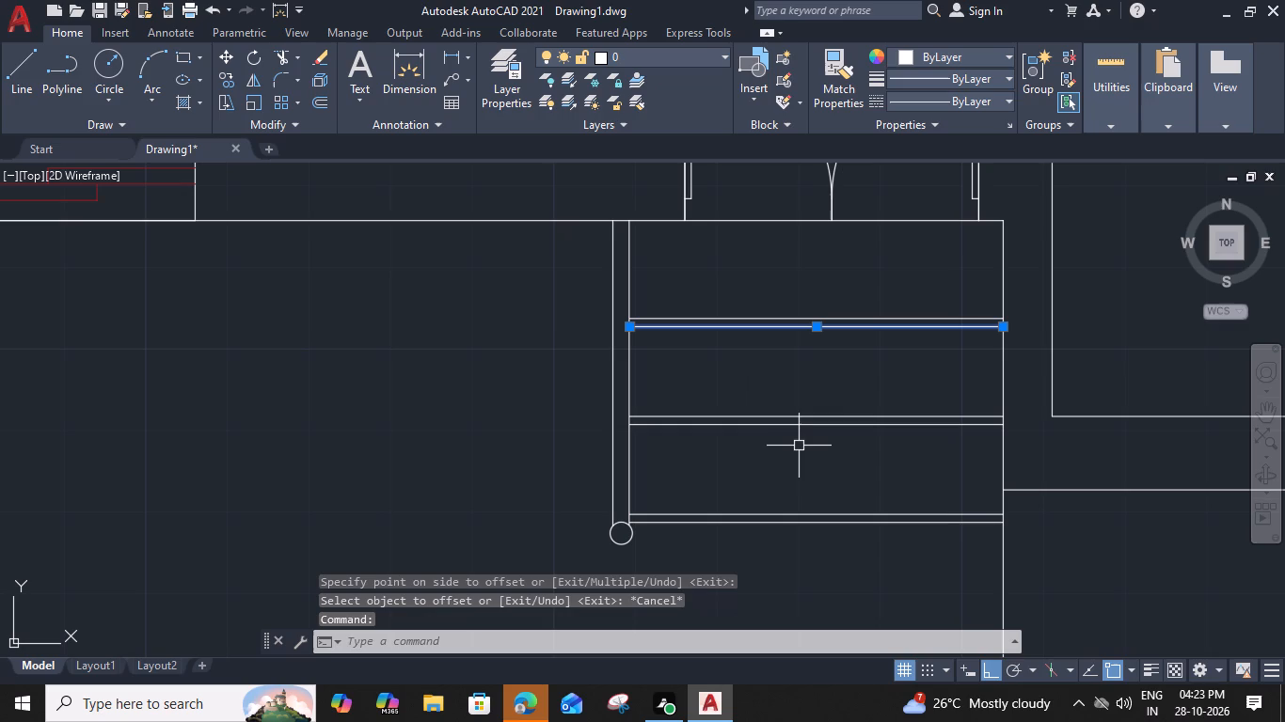
left_click(833, 428, "shift")
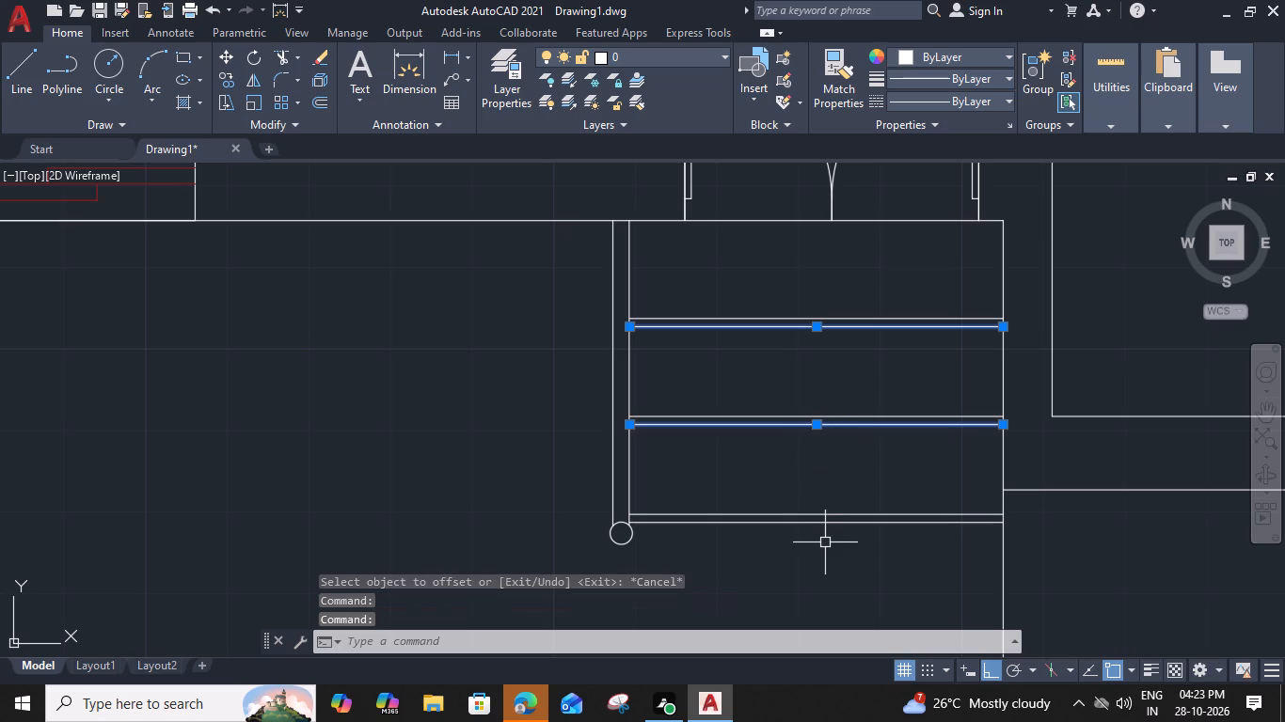
left_click(823, 521, "shift")
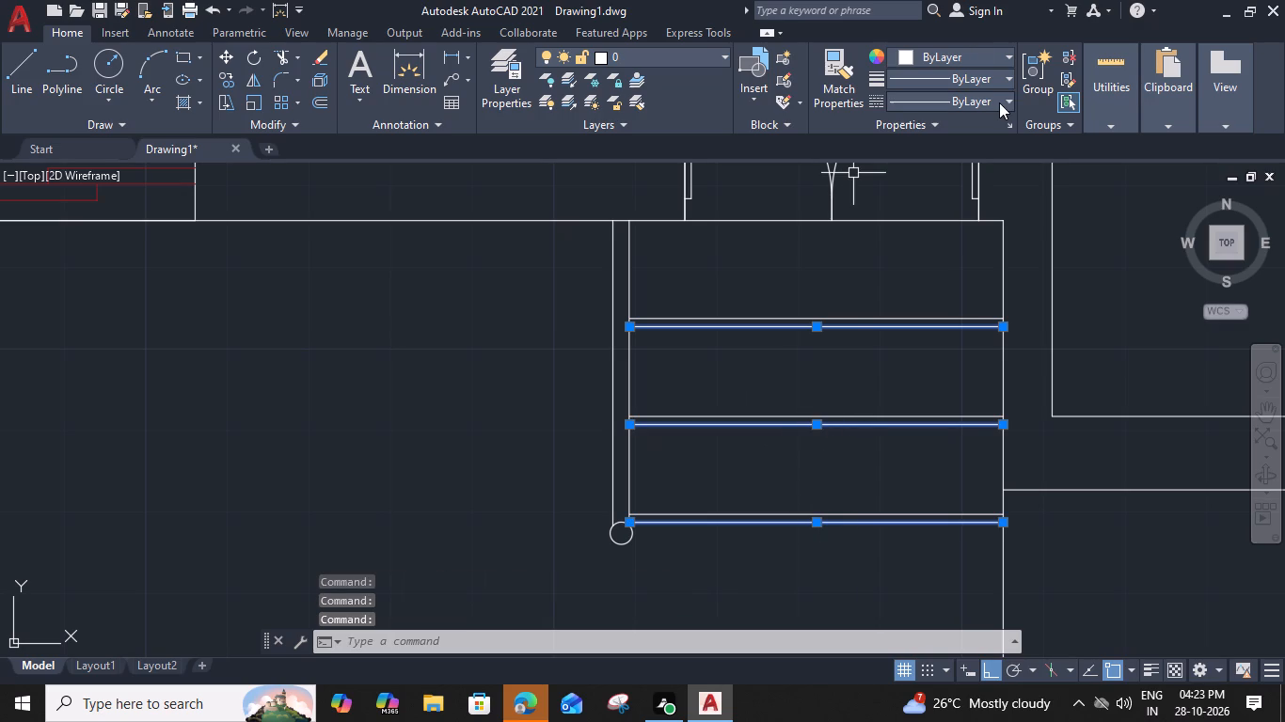
left_click(999, 102)
left_click(959, 170)
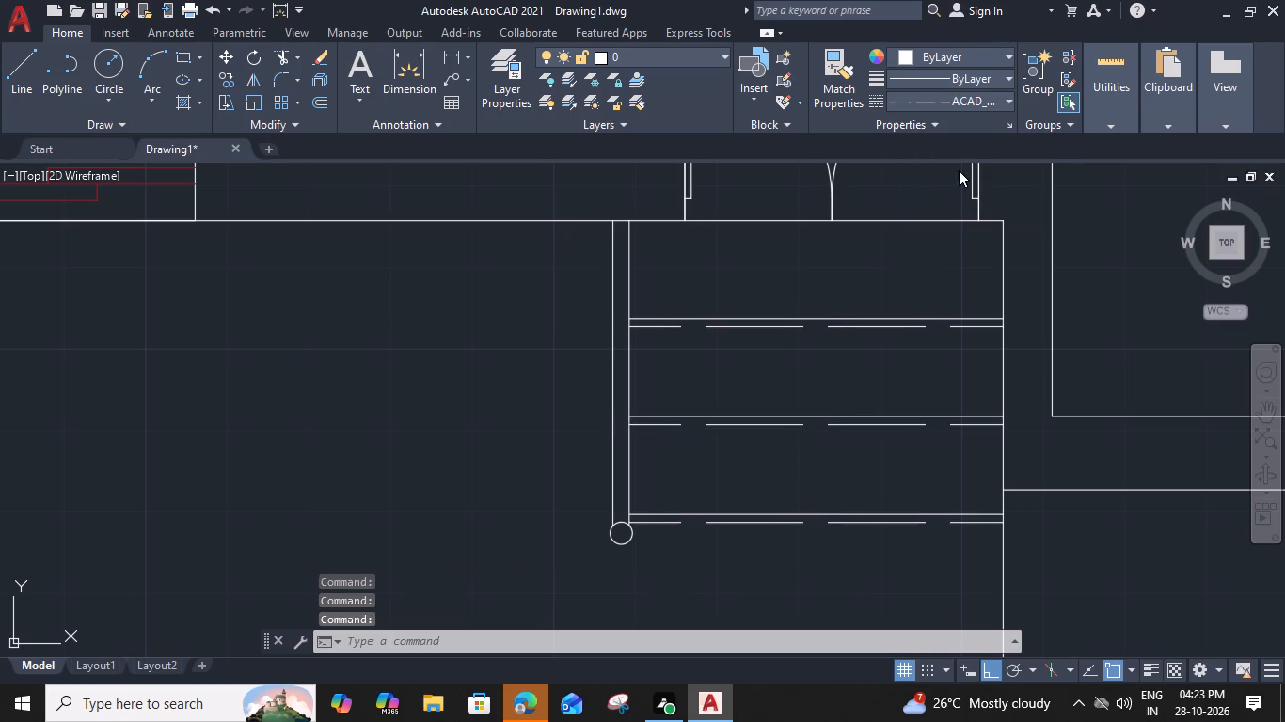
key("Escape")
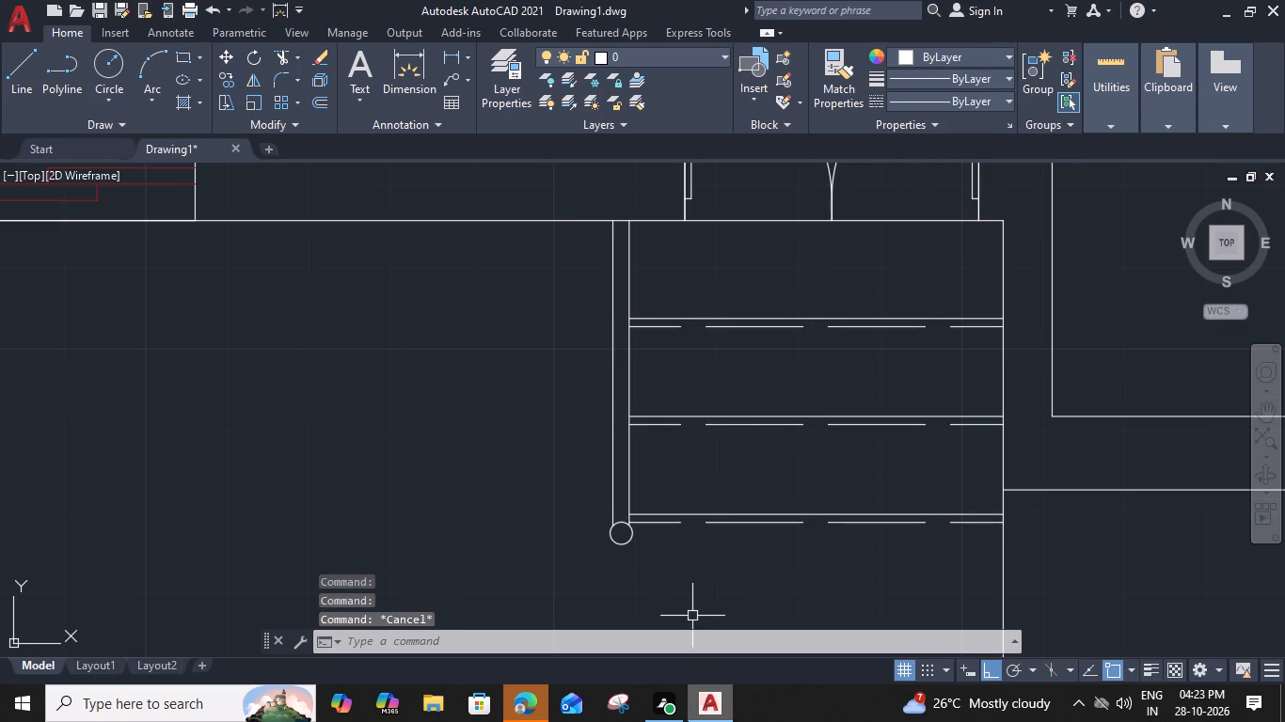
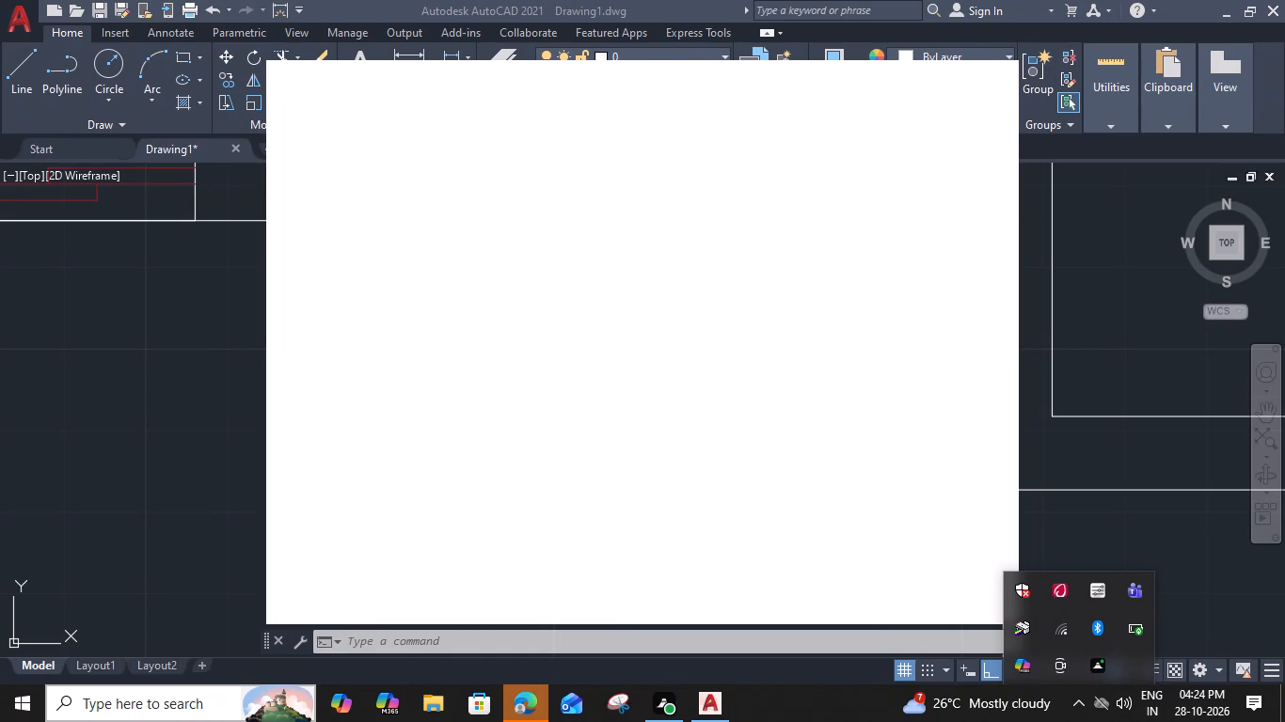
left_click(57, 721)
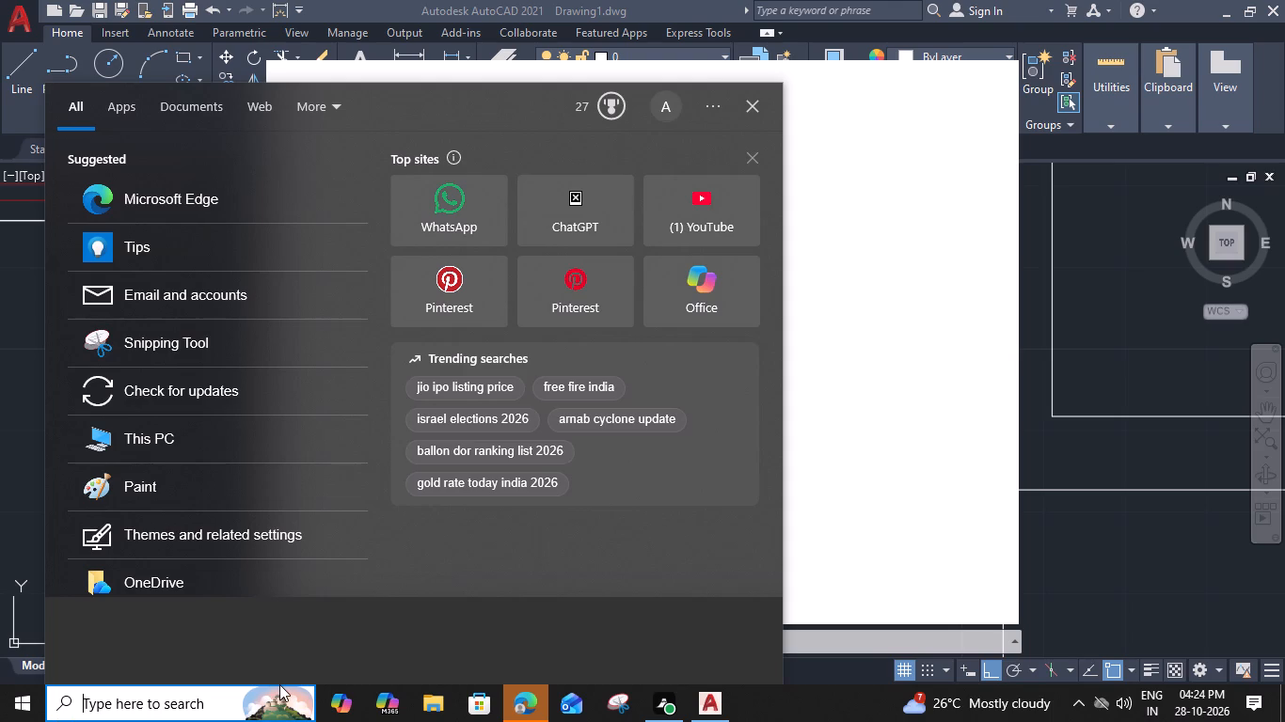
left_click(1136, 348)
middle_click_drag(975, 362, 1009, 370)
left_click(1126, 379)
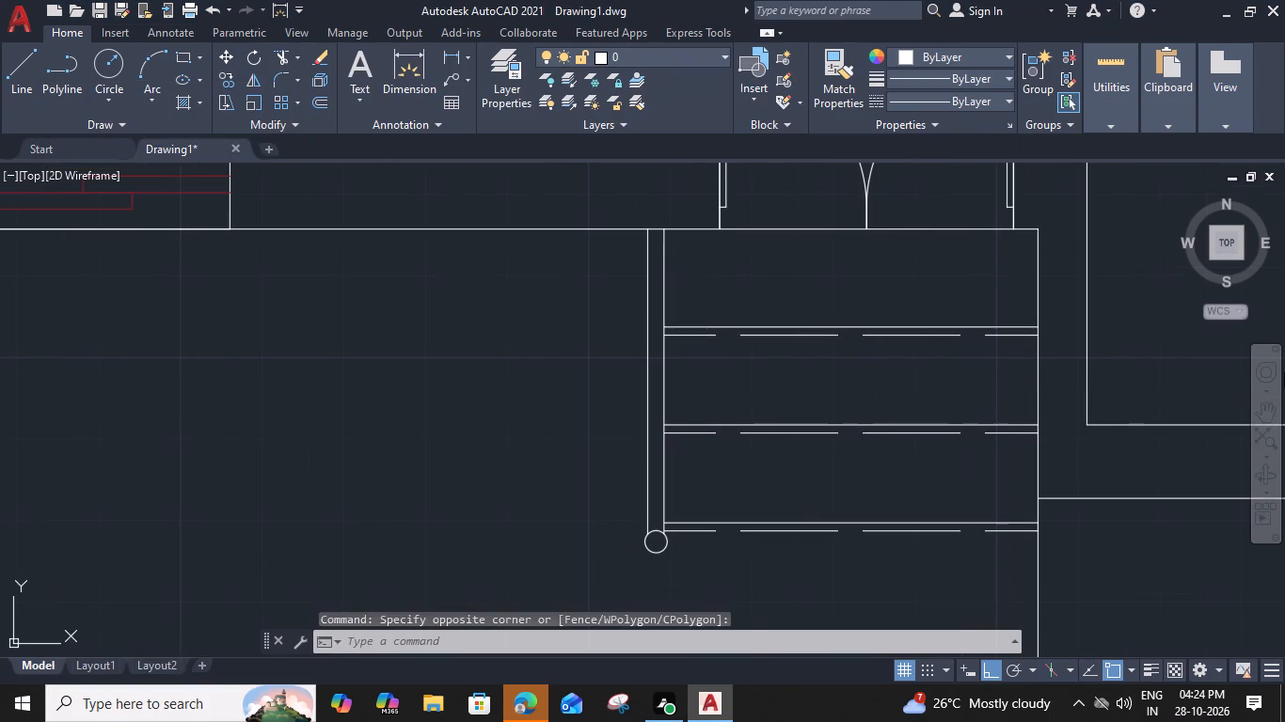
Copy the FRONT GARDEN label horizontally into the empty yard area on the other side of the paving slabs, below the bedroom-1 wall.
scroll(786, 420, "down", 4)
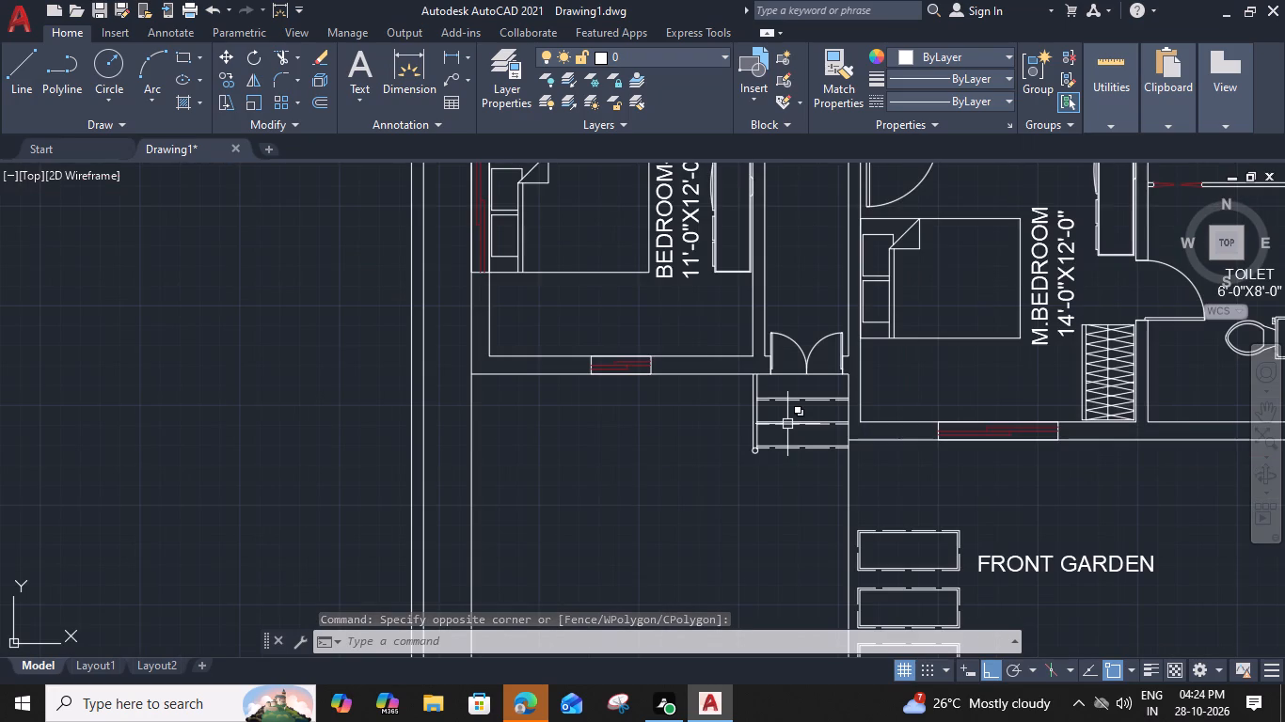
left_click(1020, 568)
type("CO")
key("space")
left_click_drag(982, 576, 967, 578)
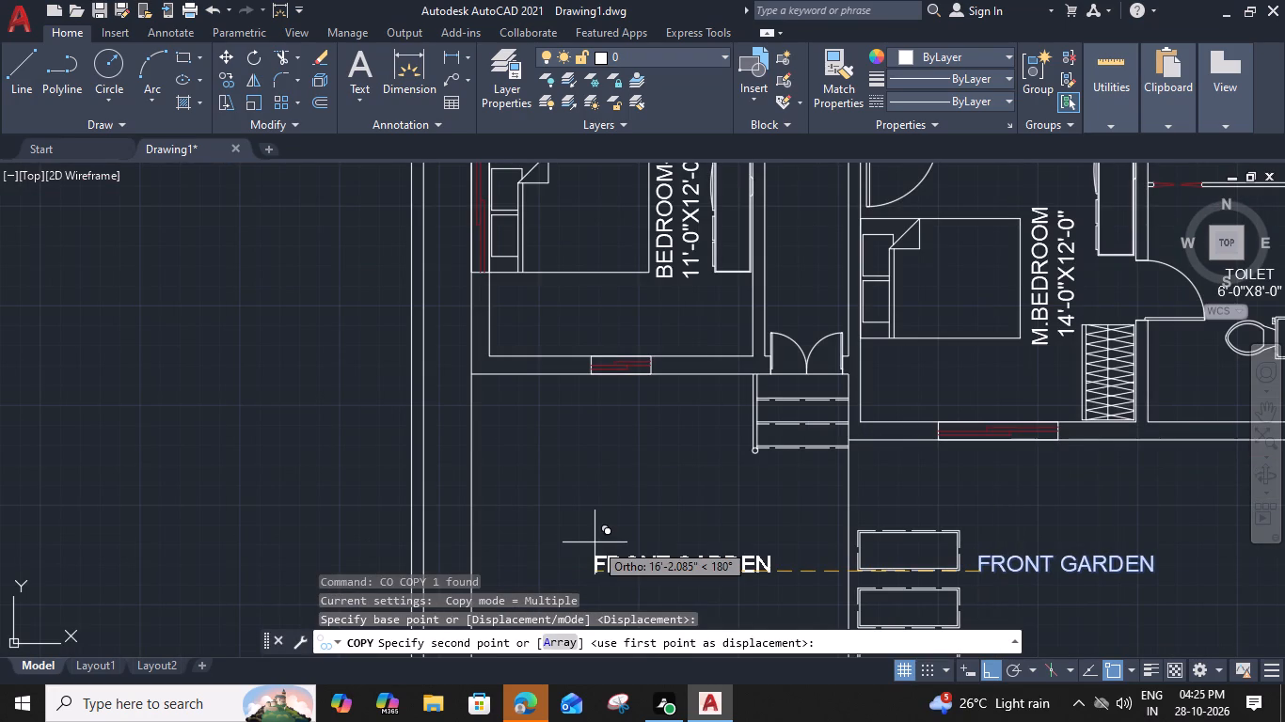
left_click(577, 568)
key("Escape")
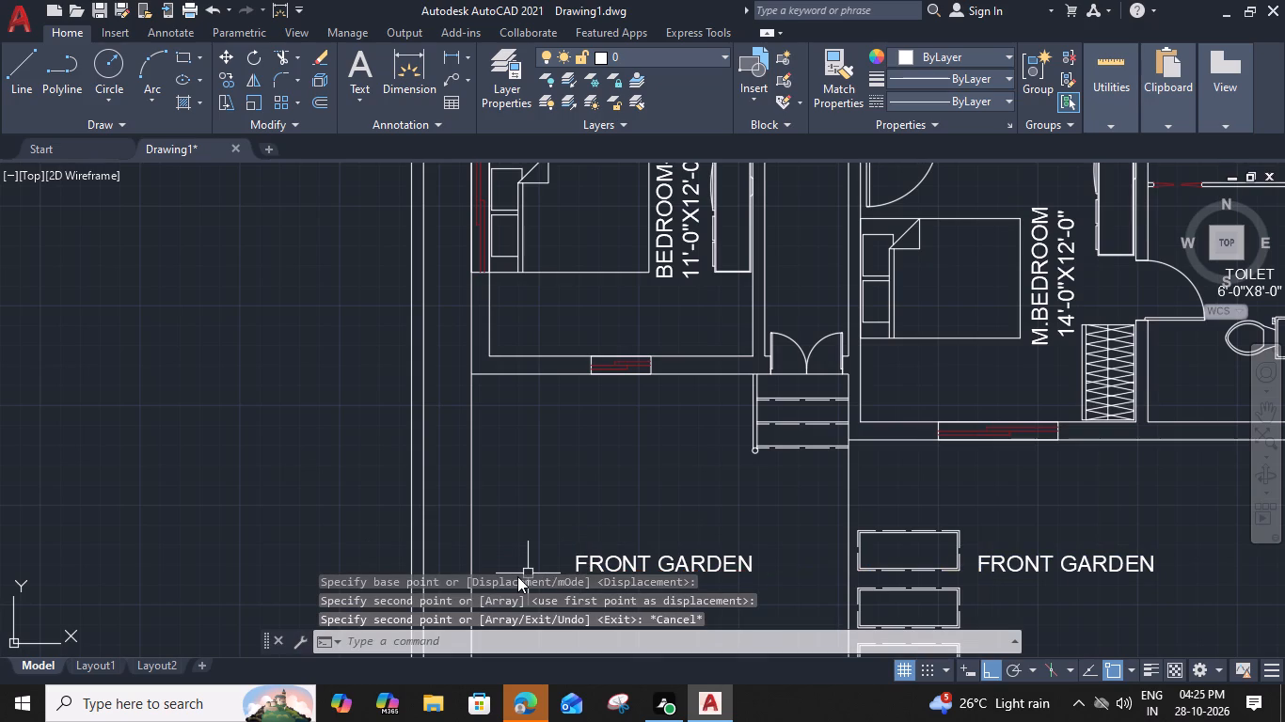
Move the copied FRONT GARDEN label straight down, close to the front boundary wall.
middle_click_drag(649, 550, 638, 432)
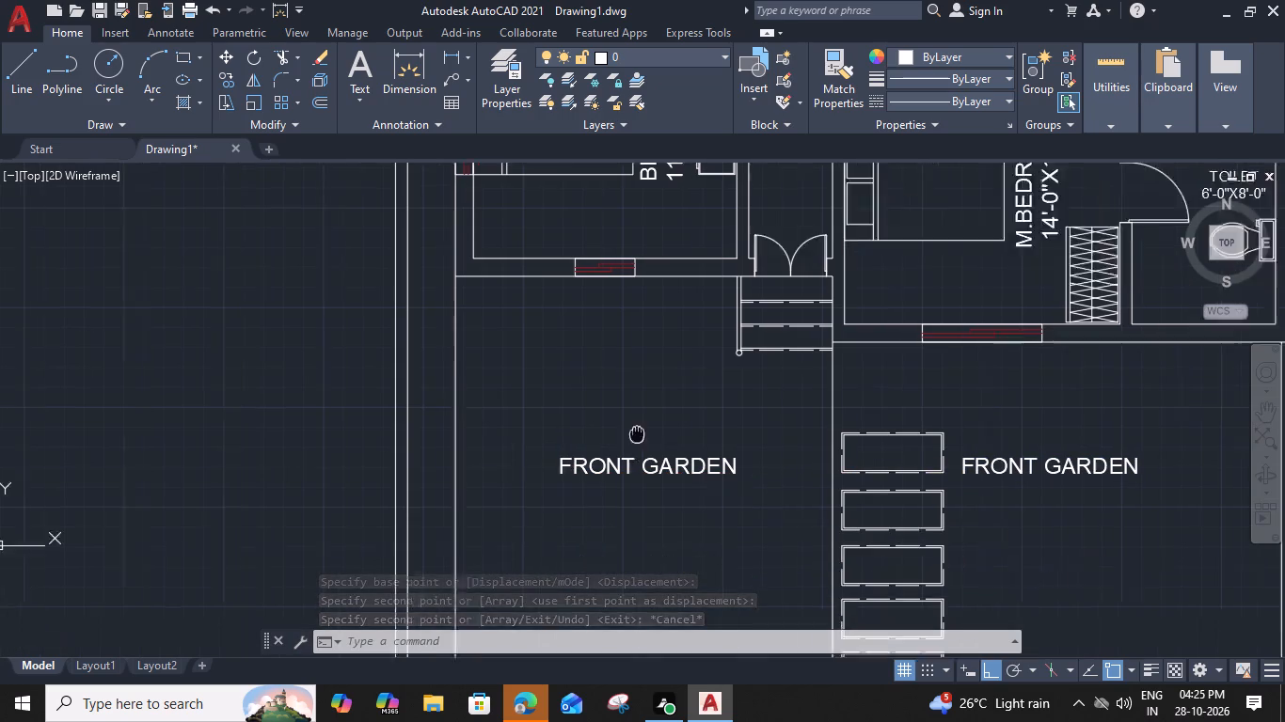
middle_click_drag(638, 432, 648, 352)
left_click(644, 358)
type("M")
key("space")
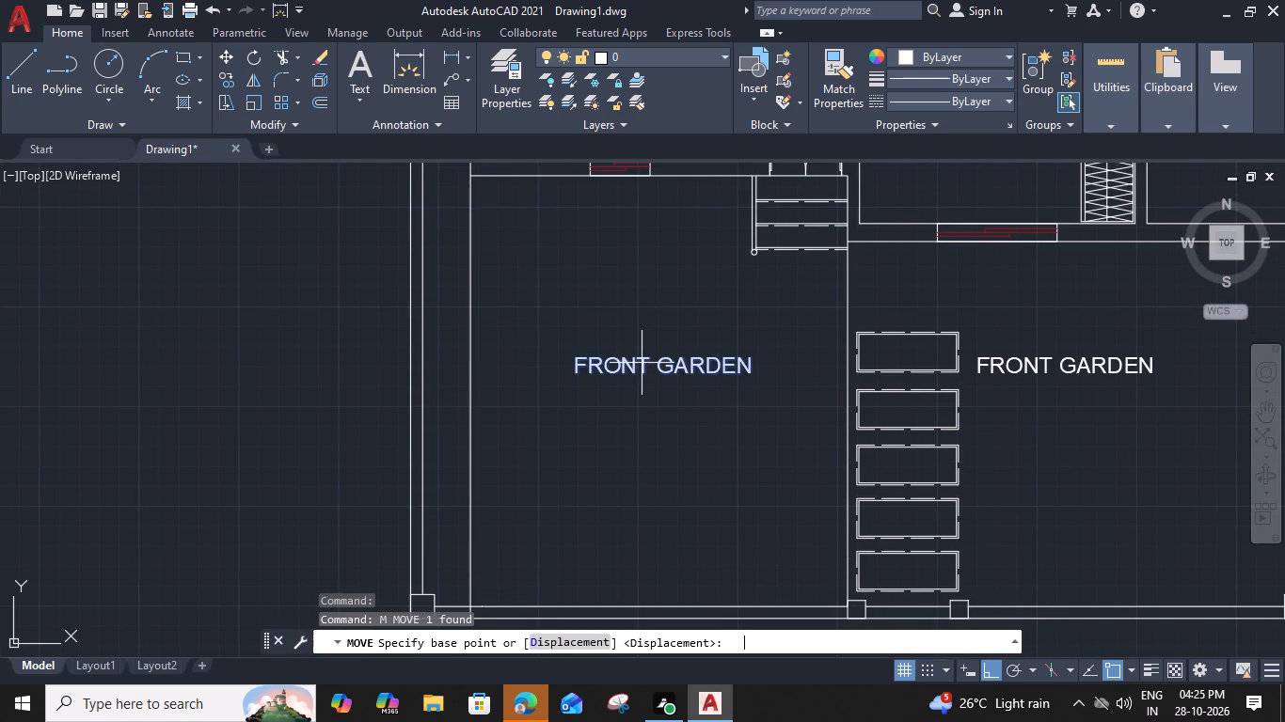
left_click_drag(573, 373, 571, 386)
left_click(557, 554)
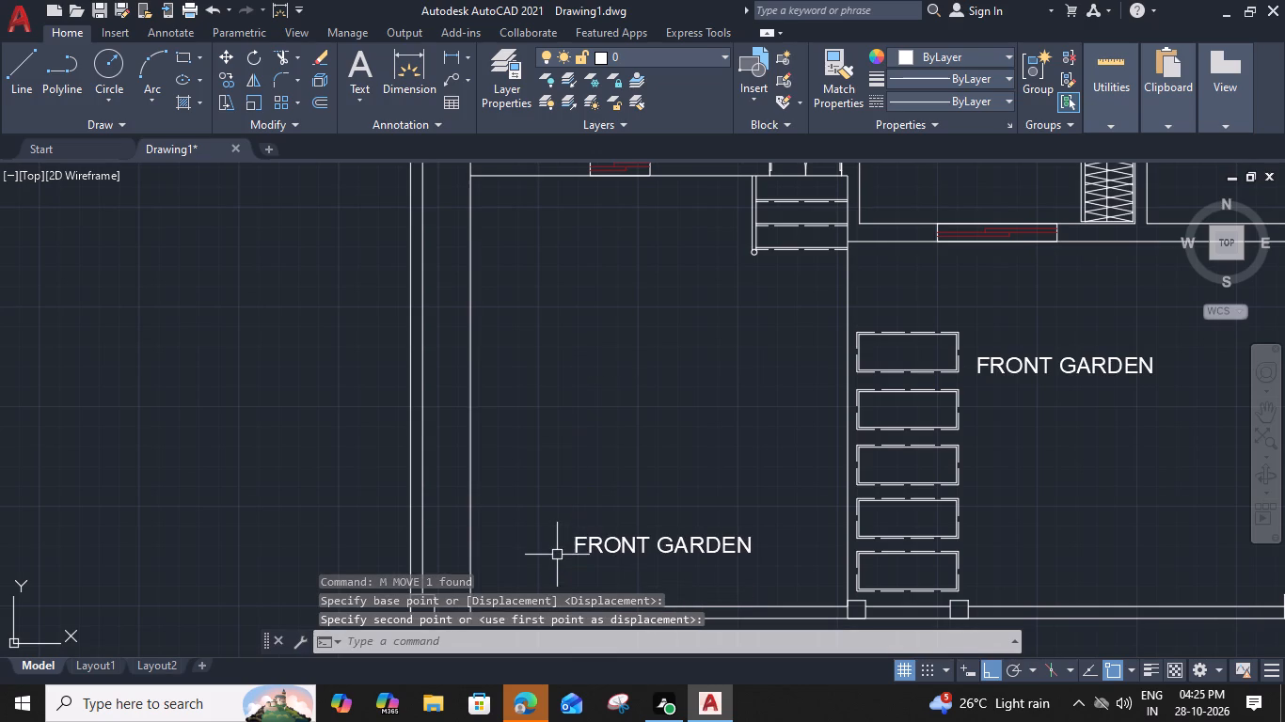
Replace the copied label's text with CAR PARKING and a second line reading 14'-0"X18'-0".
double_click(630, 542)
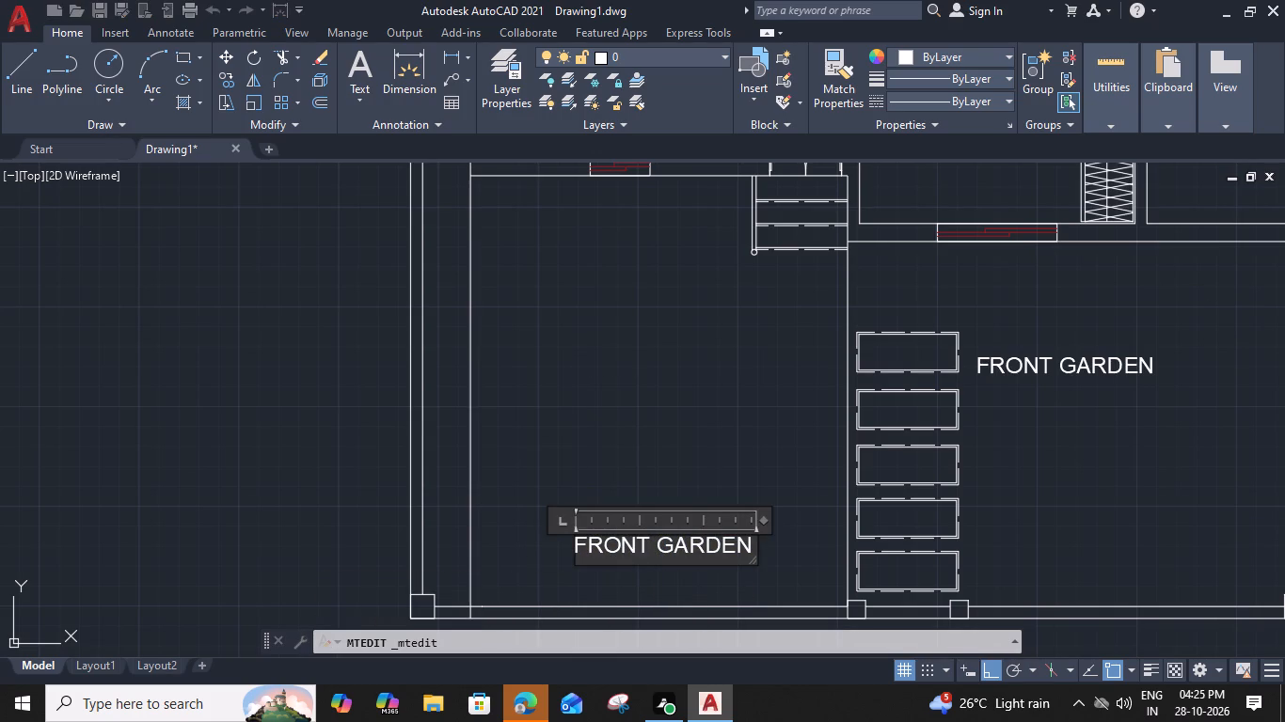
left_click_drag(753, 543, 487, 546)
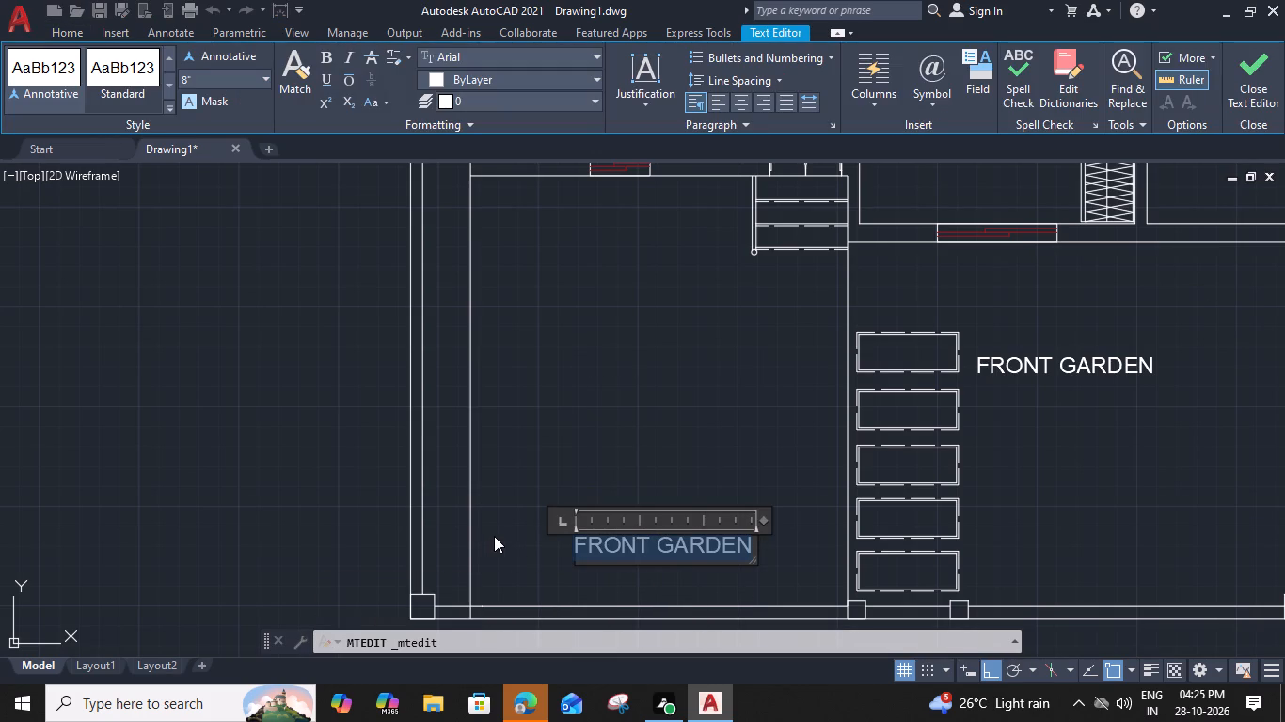
type("CA")
type("R PARKING")
key("Return")
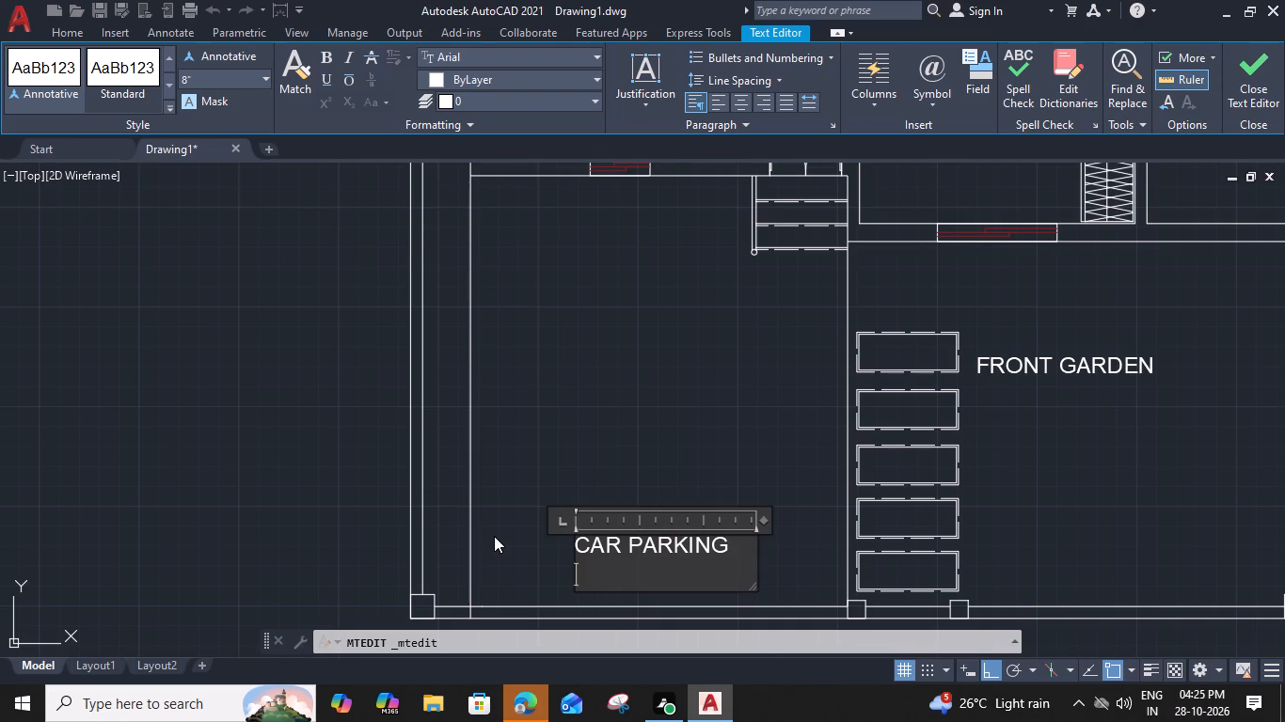
type("14")
type("'-0\"")
key("x")
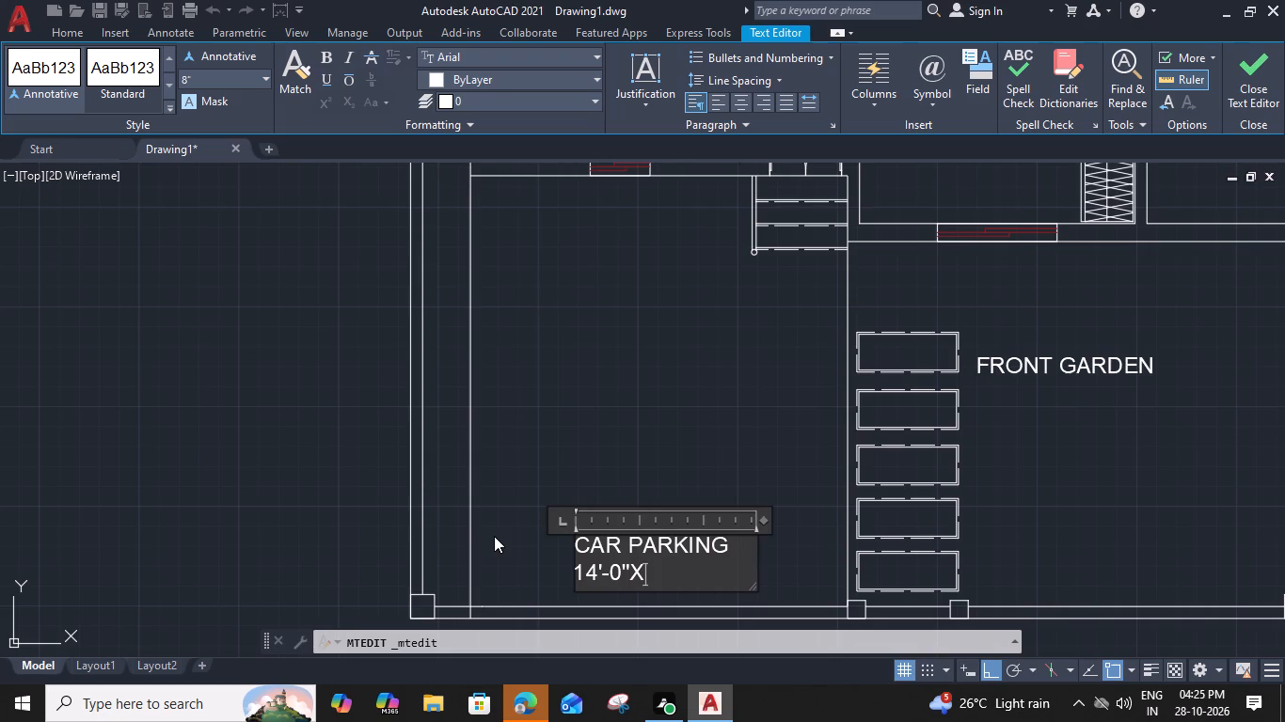
key("1")
key("8")
key("apostrophe")
type("-0")
key("shift+quotedbl")
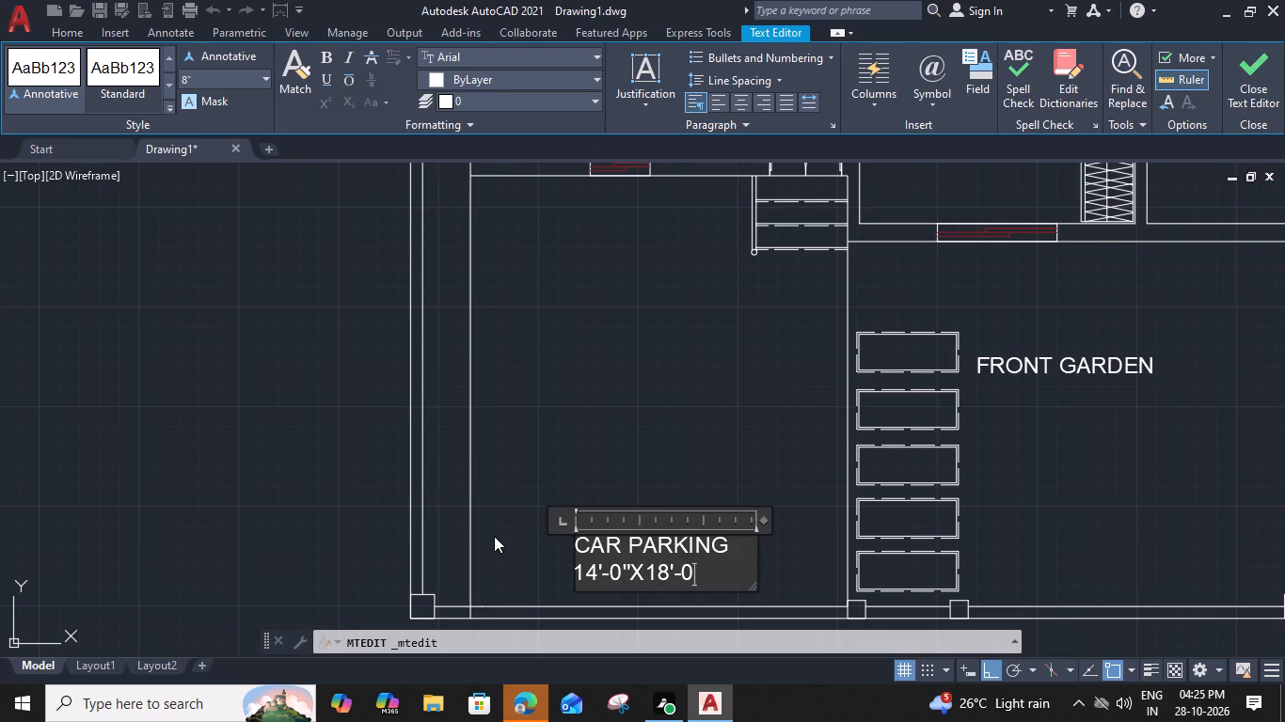
Indent the size line with spaces to centre it under CAR PARKING and narrow the text frame to the title's width.
left_click(576, 570)
key("space")
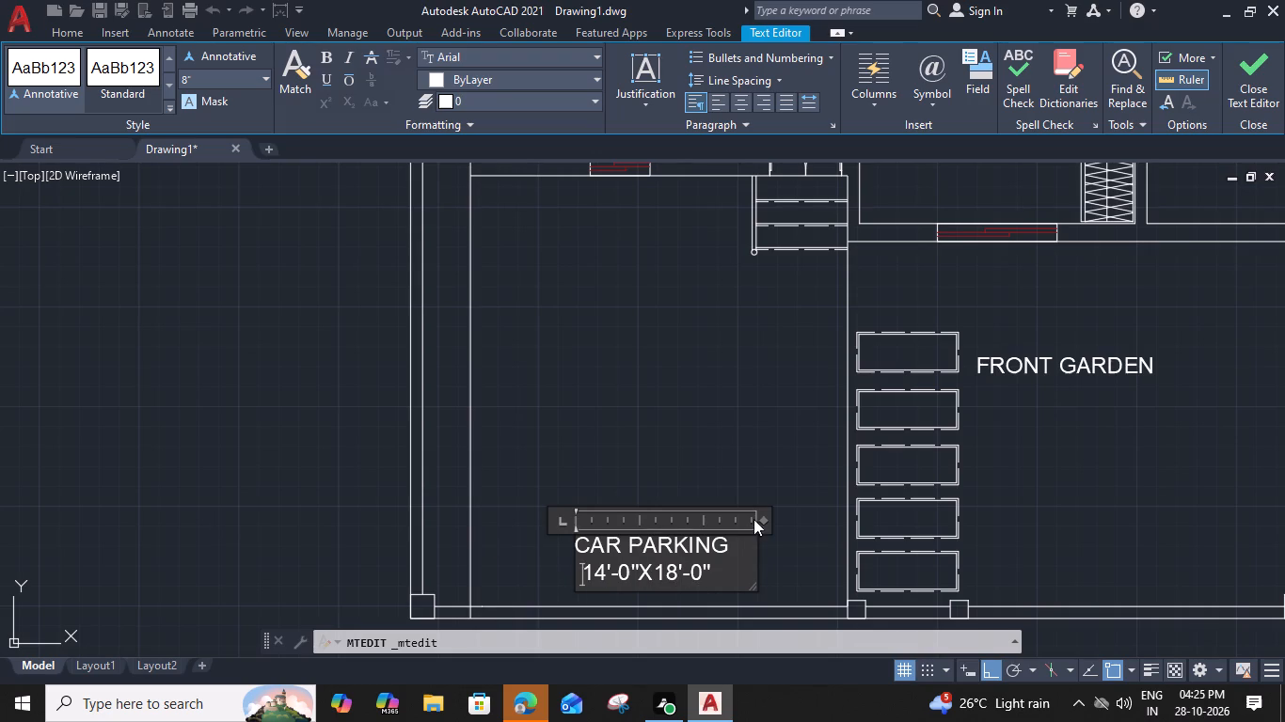
left_click_drag(766, 517, 738, 519)
key("space")
left_click(778, 557)
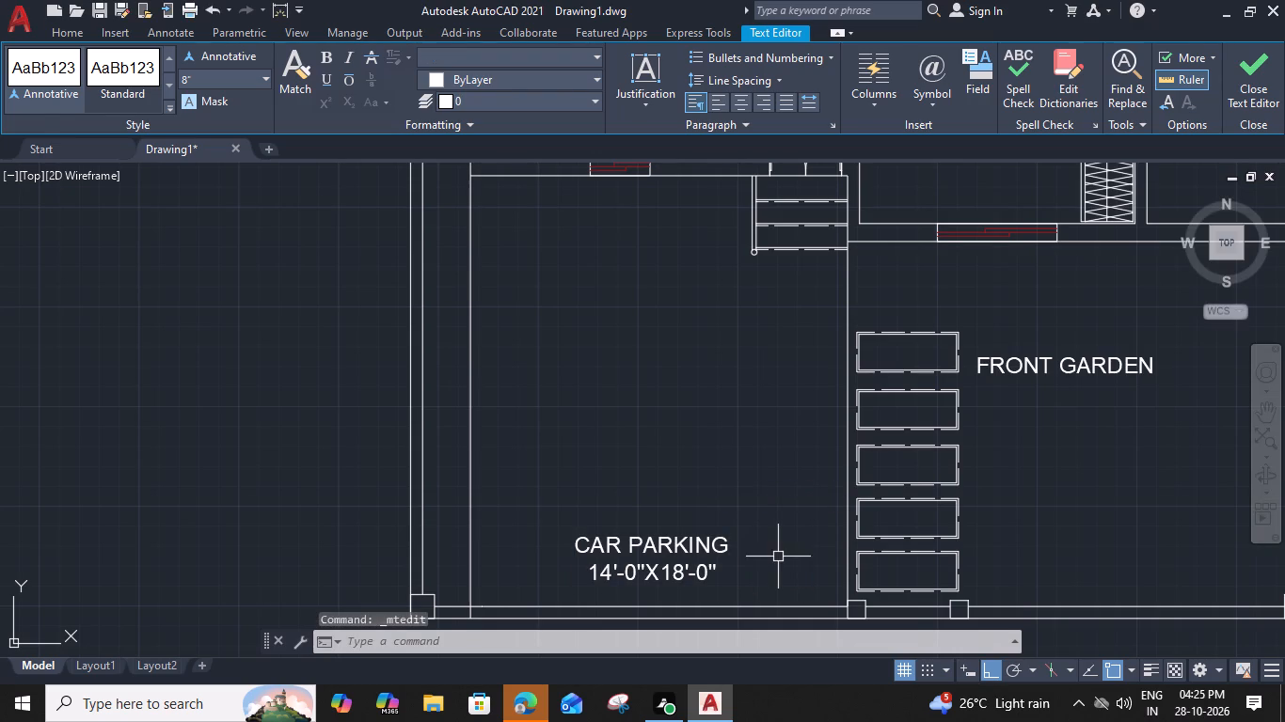
Look over the floor plan from the entrance steps through the rooms and back to the front yard.
scroll(773, 543, "down", 1)
middle_click_drag(786, 432, 731, 510)
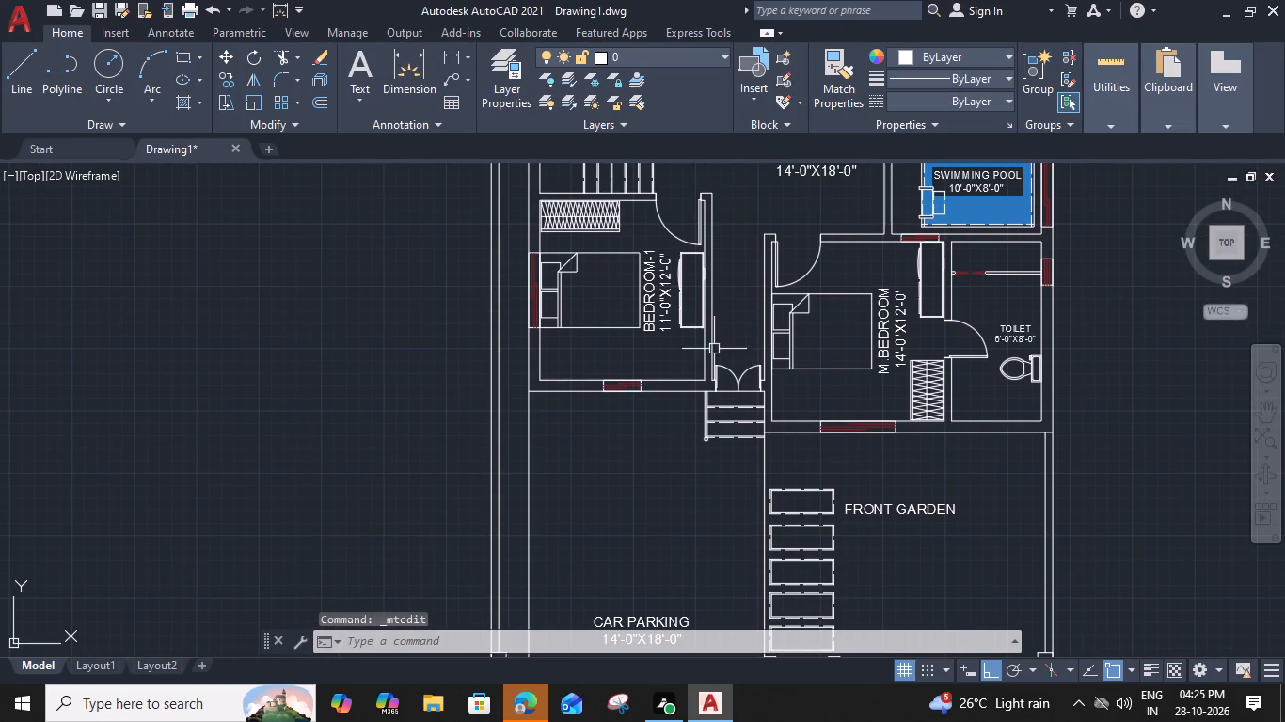
scroll(706, 405, "up", 2)
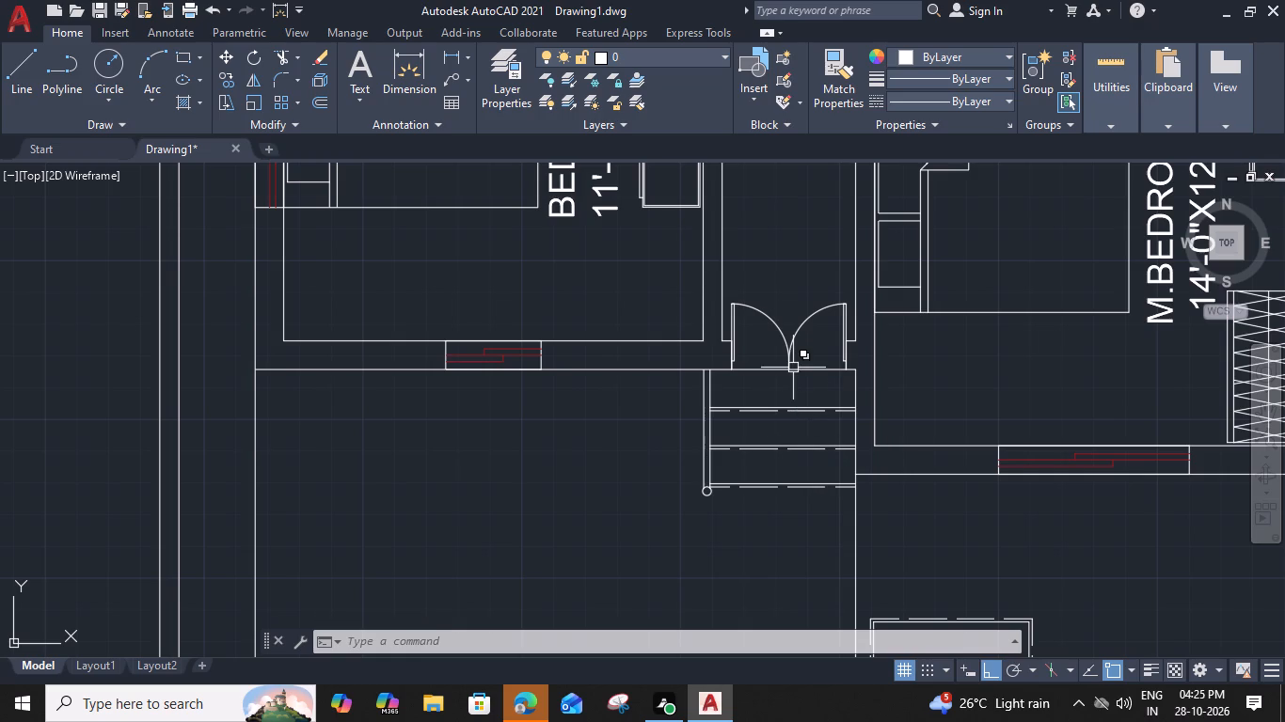
scroll(807, 373, "down", 4)
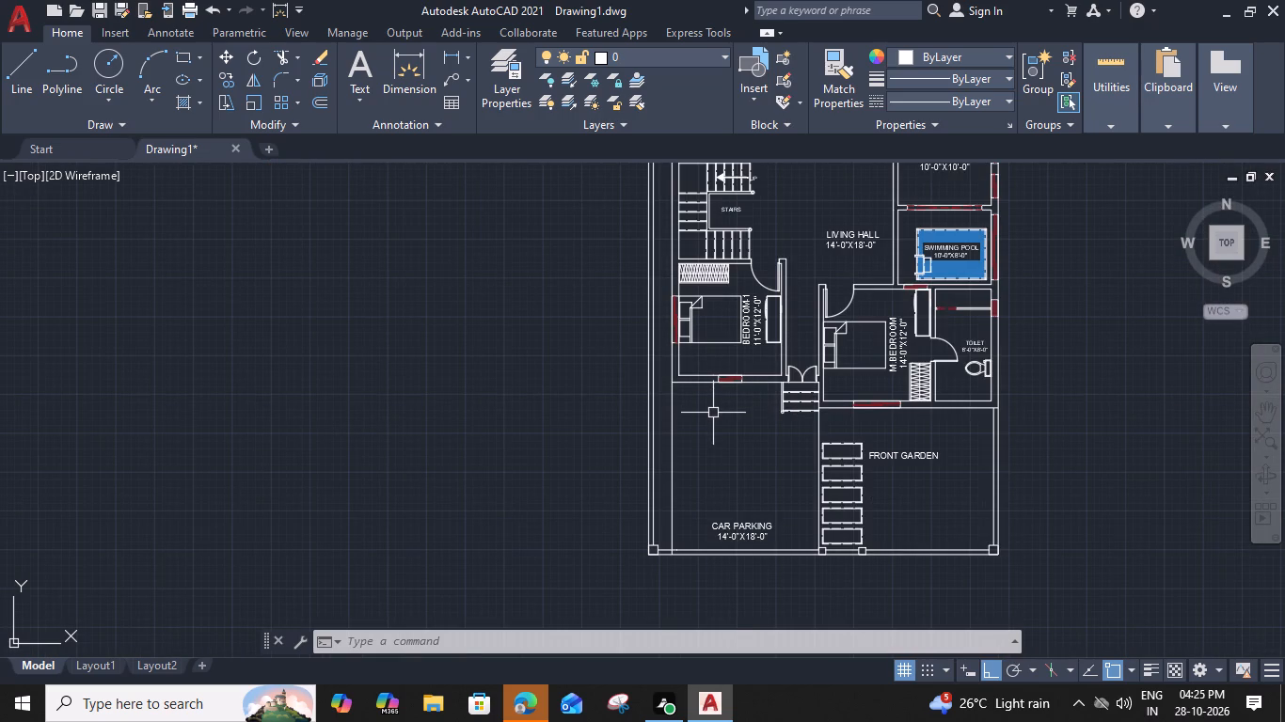
middle_click_drag(712, 414, 672, 418)
middle_click_drag(713, 367, 670, 413)
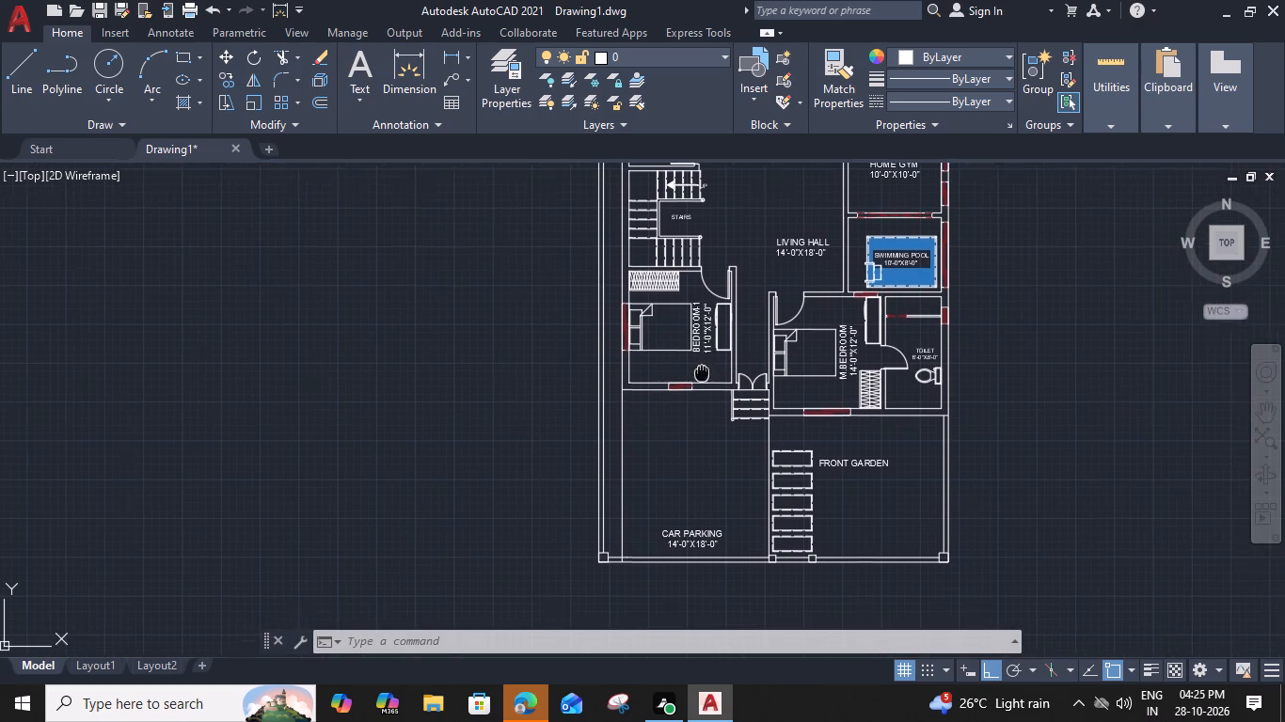
middle_click_drag(670, 413, 653, 426)
middle_click_drag(845, 356, 826, 426)
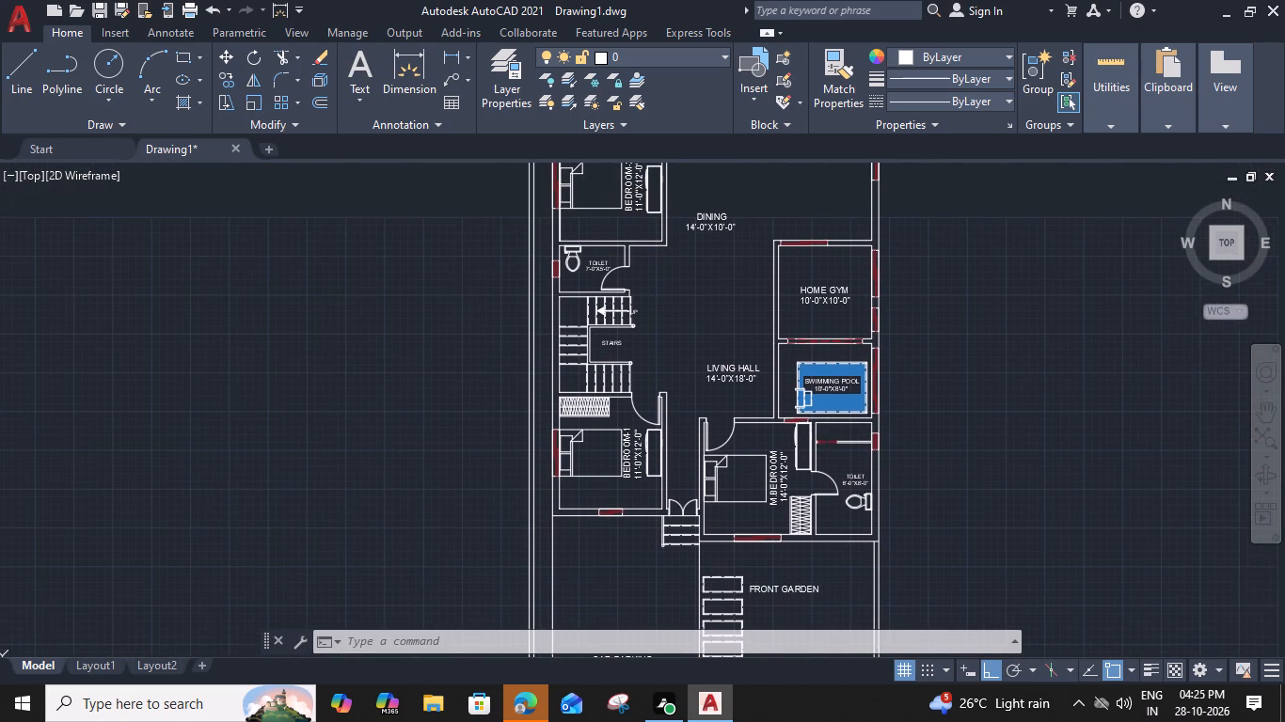
middle_click_drag(817, 541, 769, 377)
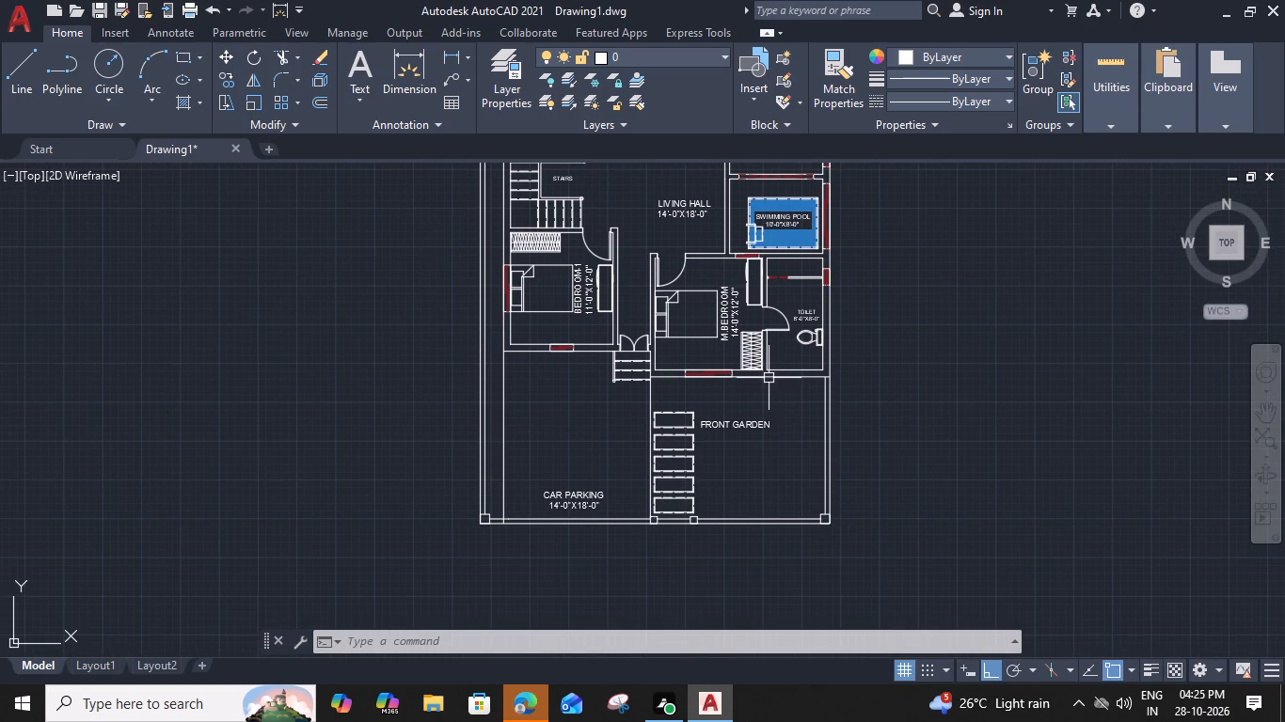
Move the original FRONT GARDEN label right, away from the paving slabs, and down into the open garden area.
left_click(764, 423)
type("M")
key("space")
scroll(801, 417, "up", 3)
left_click(674, 465)
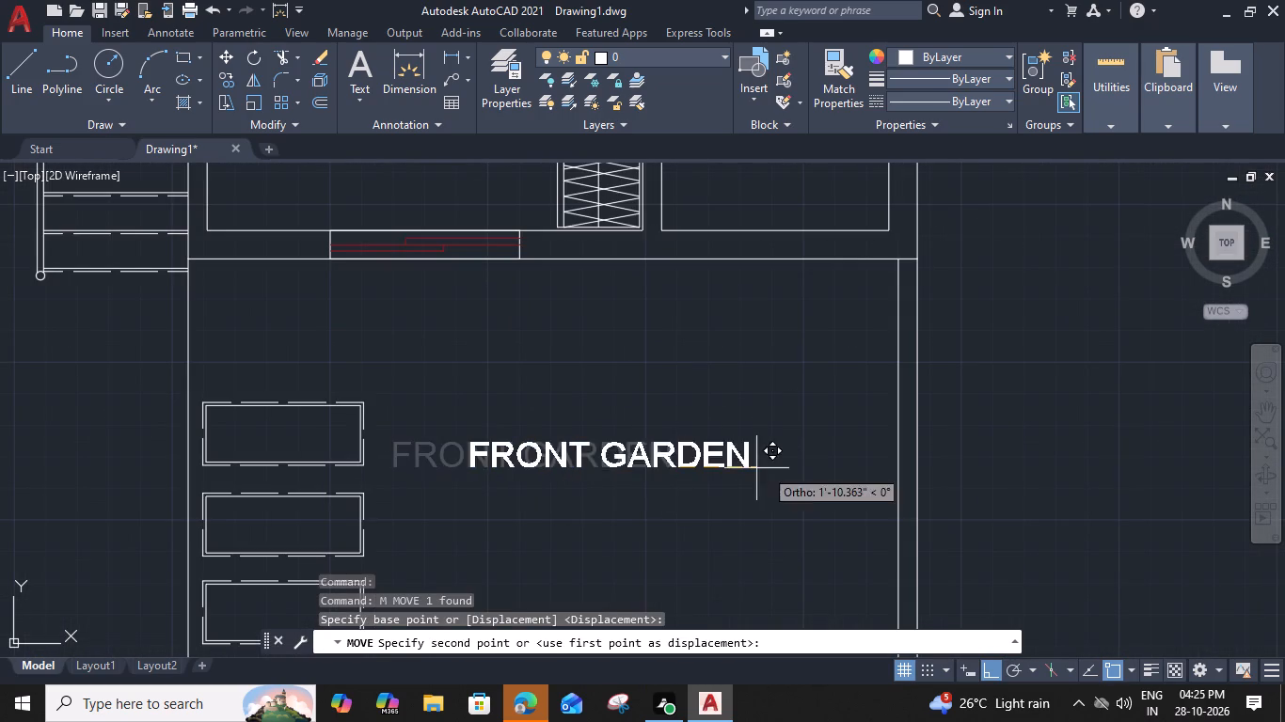
left_click_drag(810, 460, 793, 463)
middle_click_drag(589, 376, 788, 397)
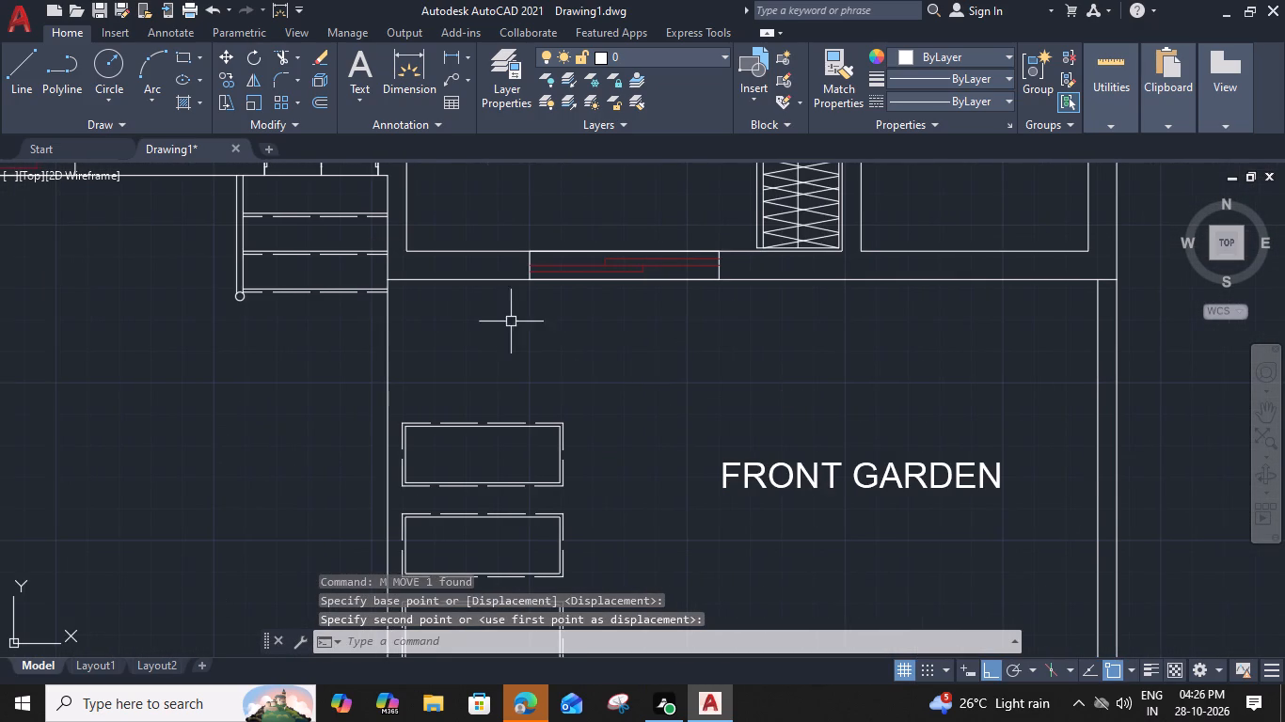
left_click(797, 481)
type("M")
key("space")
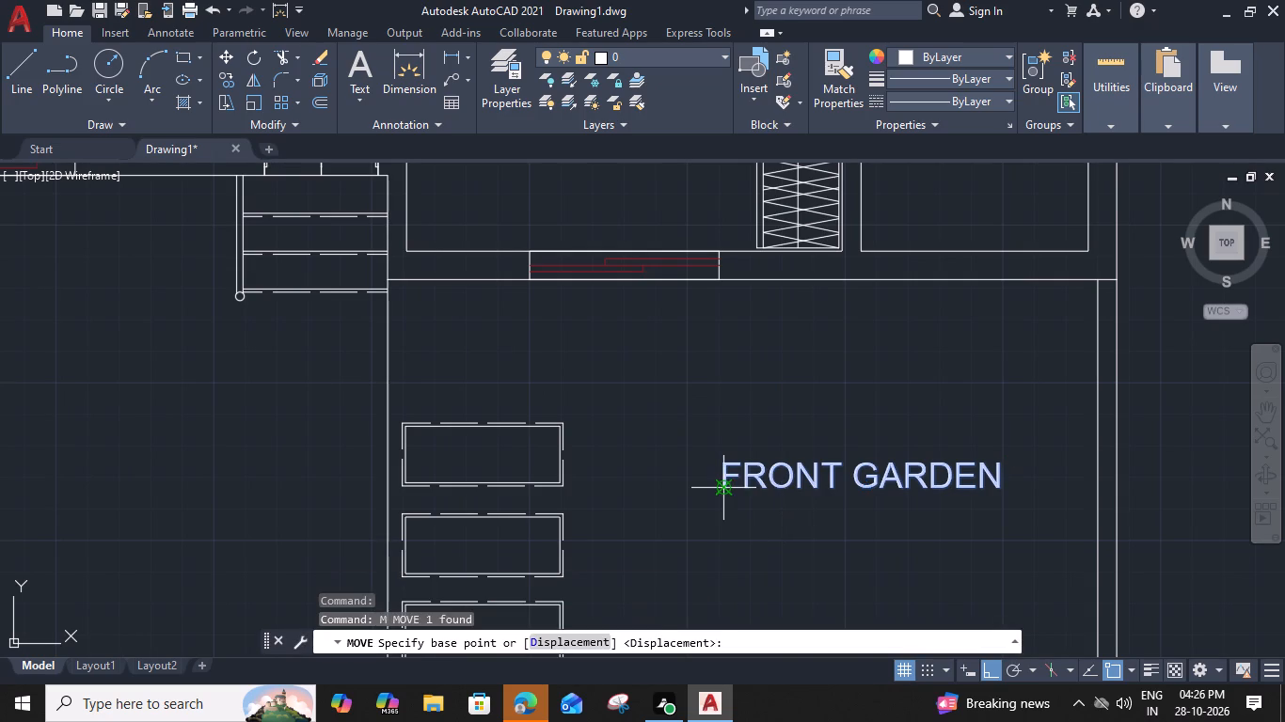
left_click_drag(719, 487, 720, 495)
left_click(722, 544)
Draw a horizontal line above the top paving slab, from the car parking divider line to the inner line of the right boundary wall.
middle_click_drag(713, 466, 730, 479)
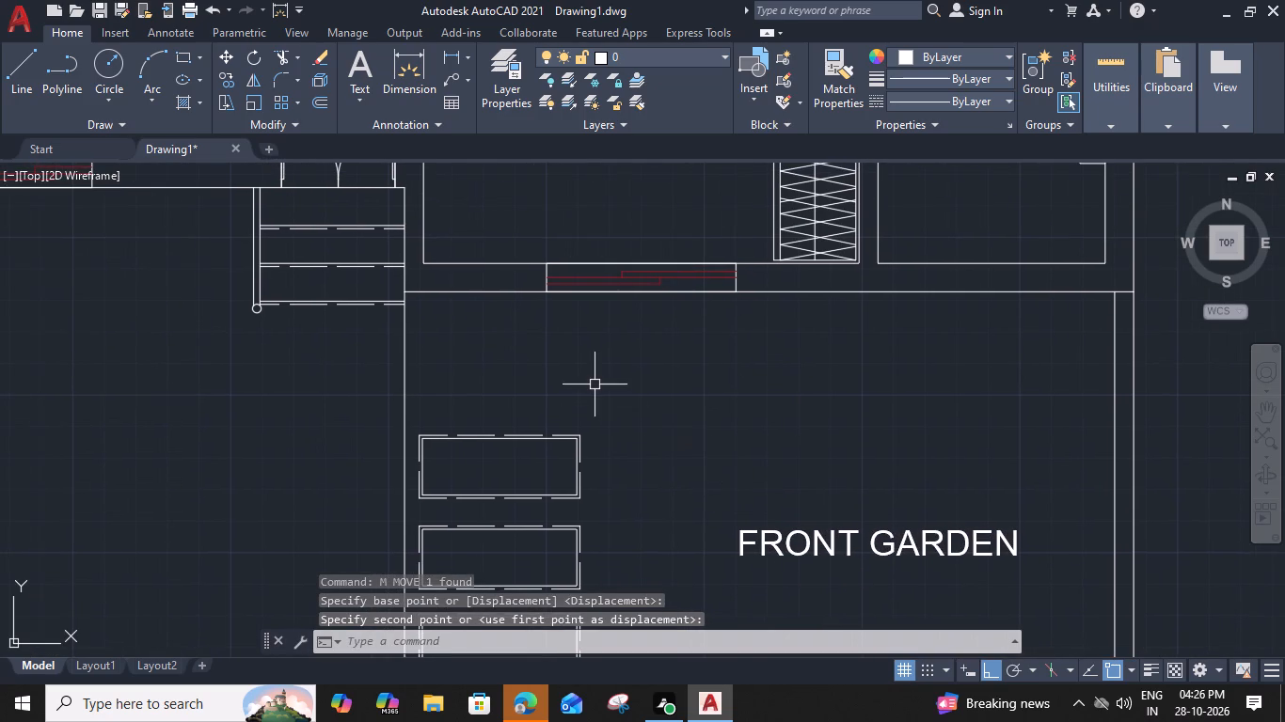
type("L")
key("space")
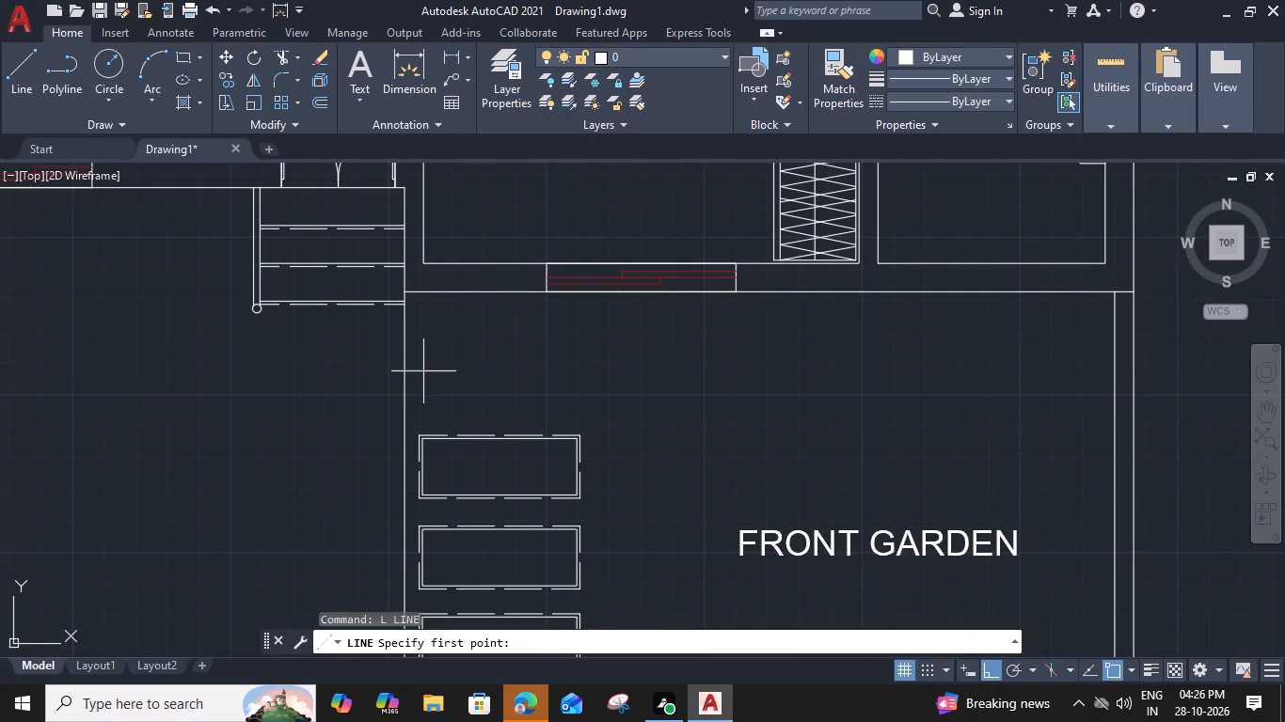
left_click(405, 401)
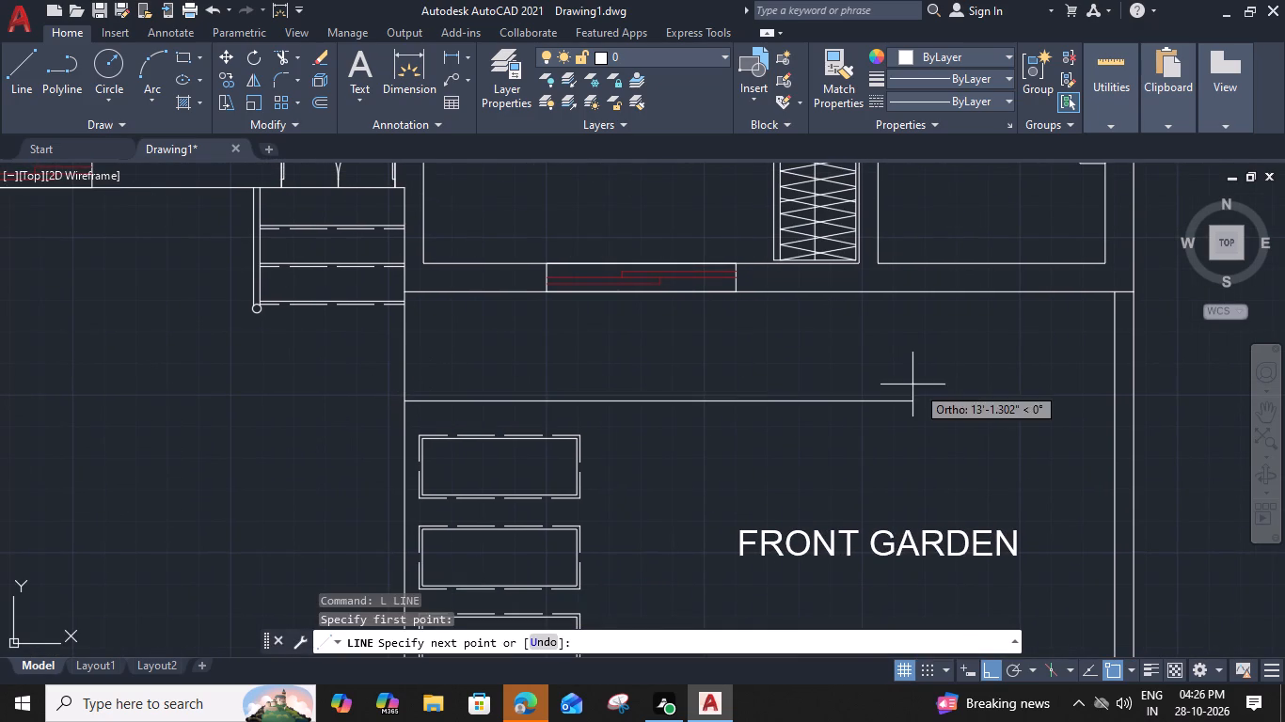
left_click(1111, 407)
key("space")
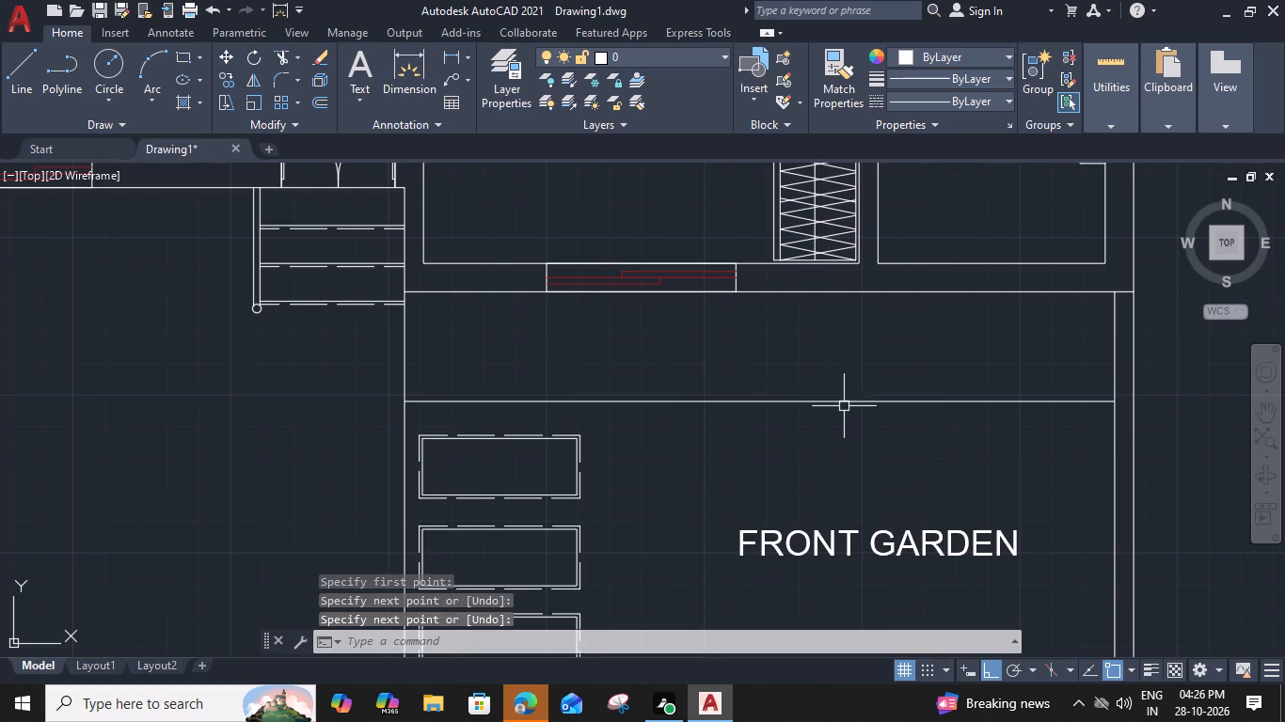
Look over the whole plan and the area around the entrance steps and the new front garden line.
scroll(888, 388, "down", 1)
middle_click_drag(826, 415, 845, 416)
scroll(559, 400, "down", 2)
middle_click_drag(549, 407, 575, 452)
middle_click_drag(568, 327, 578, 363)
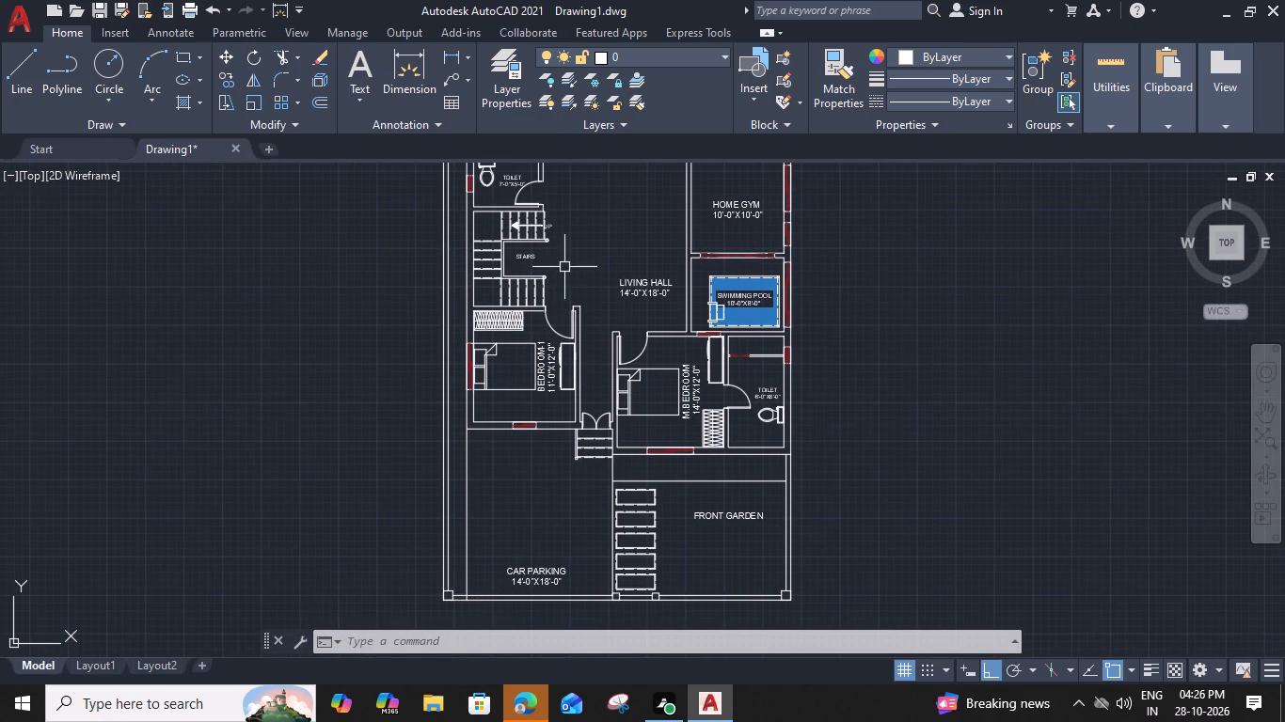
middle_click_drag(564, 266, 557, 355)
middle_click_drag(665, 255, 620, 304)
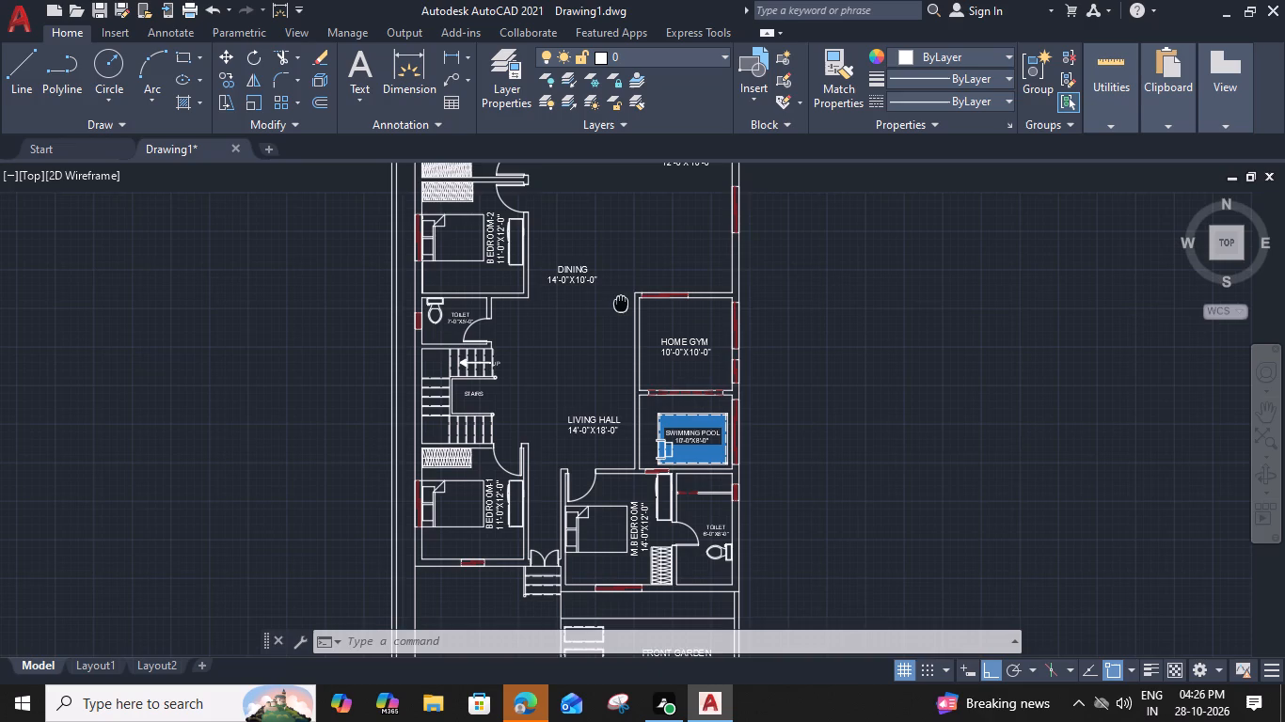
middle_click_drag(620, 304, 619, 215)
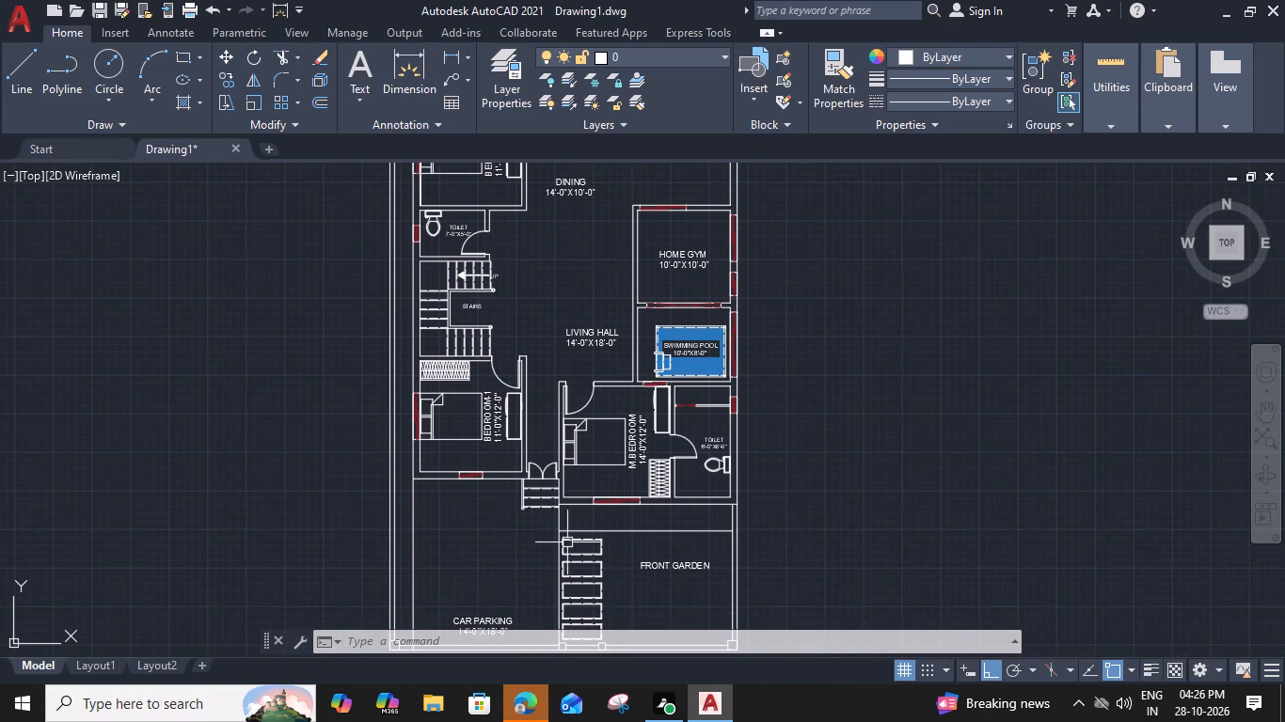
scroll(560, 532, "up", 3)
middle_click_drag(576, 526, 579, 426)
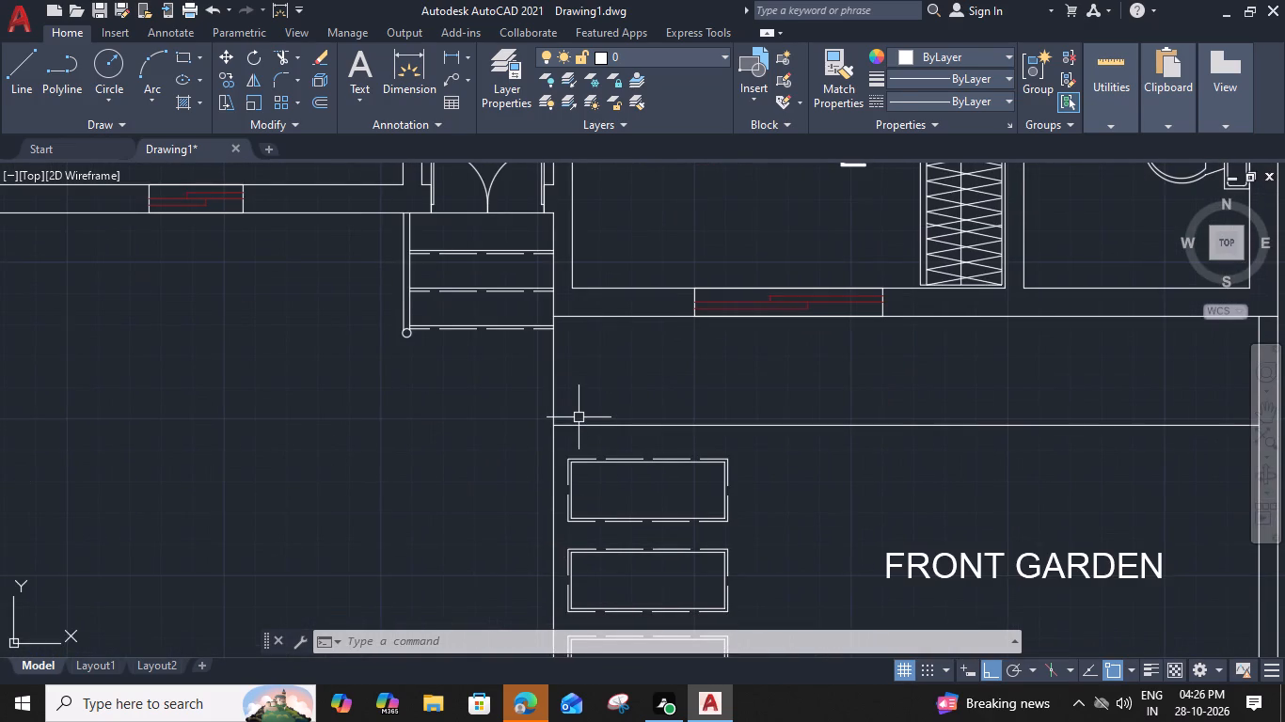
Insert a Trees - Imperial block from the architectural tool palette into the front garden near the FRONT GARDEN label, and close the palette.
key("ctrl+3")
left_click(816, 424)
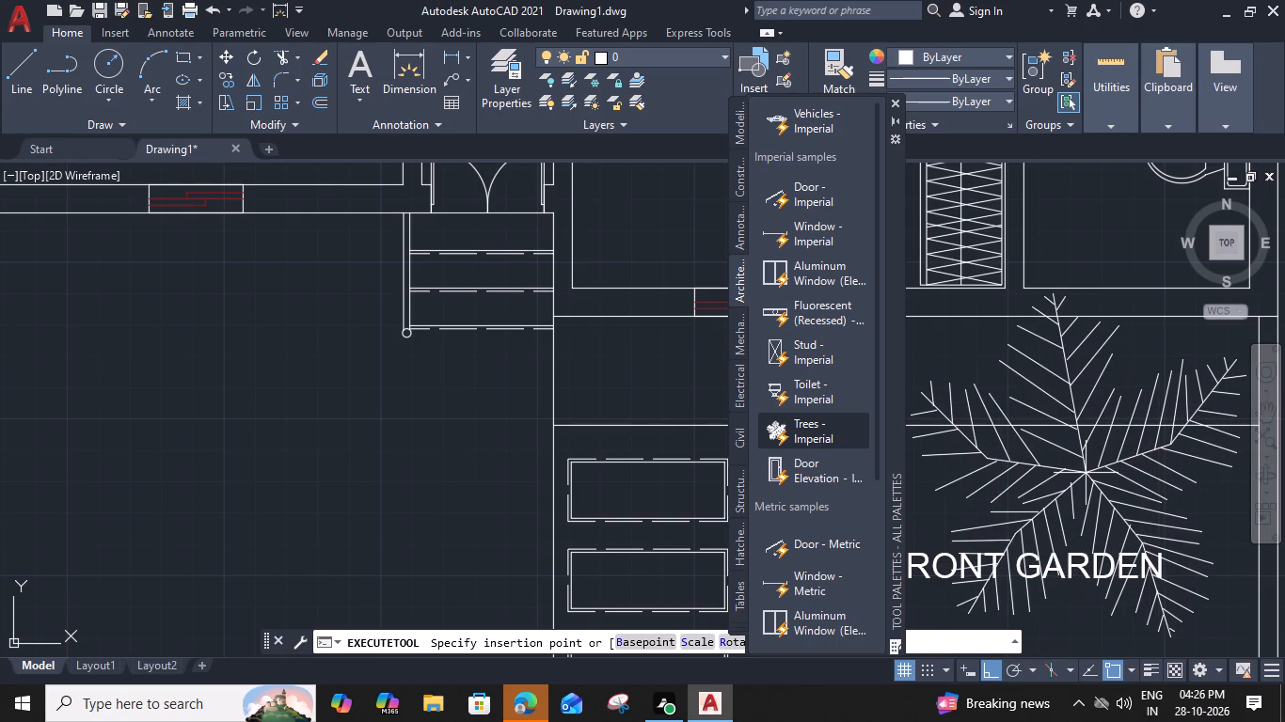
scroll(1085, 474, "down", 1)
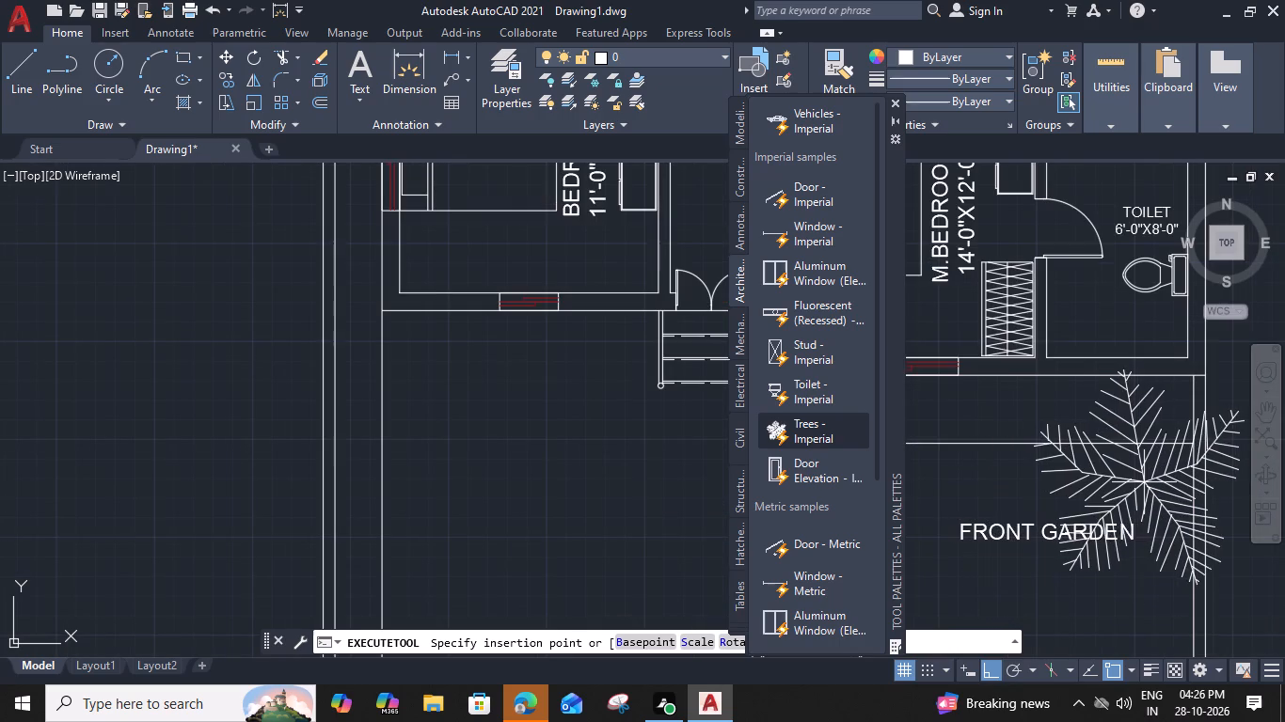
left_click(1123, 496)
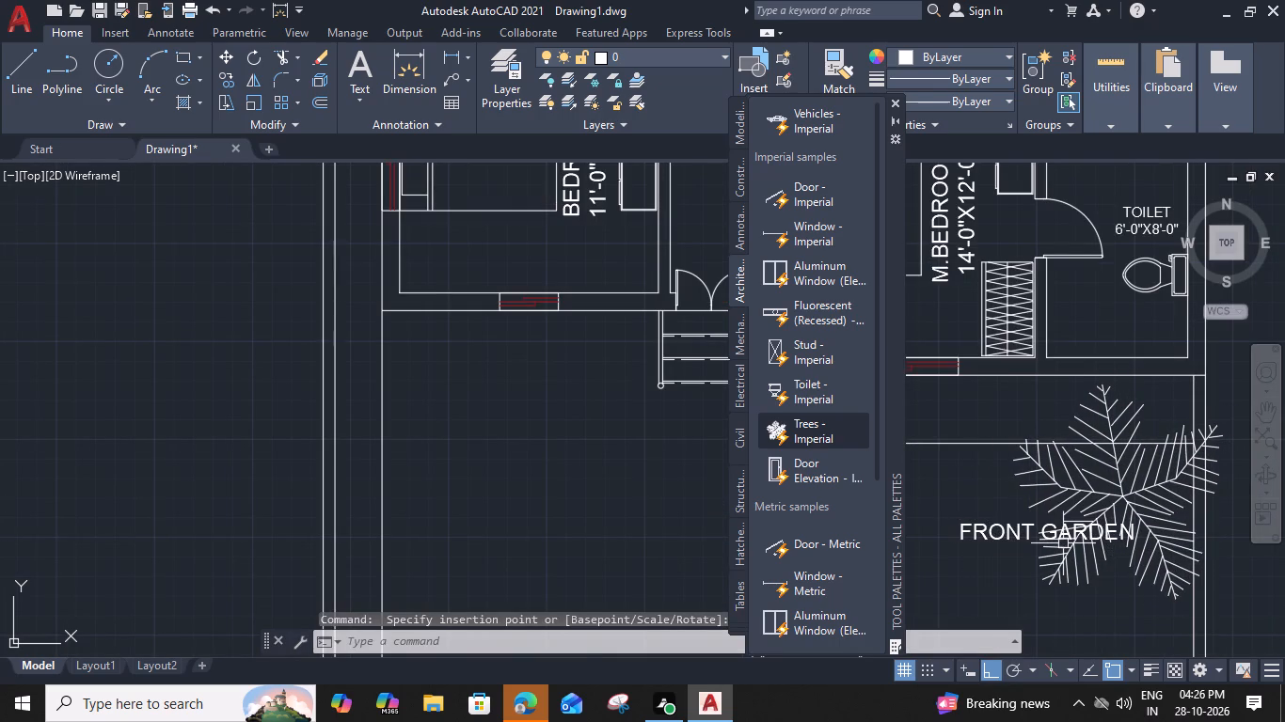
left_click(895, 103)
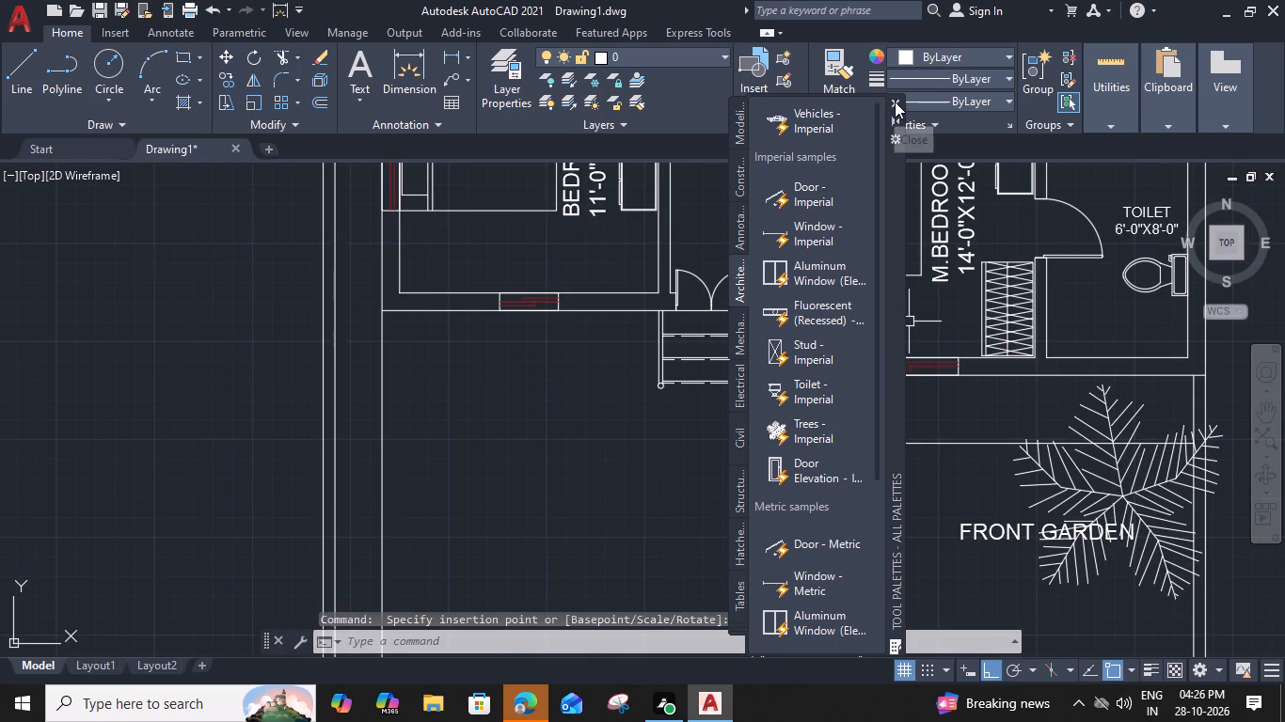
Change the inserted tree block's type to Shrub (Plan).
scroll(979, 529, "down", 1)
middle_click_drag(1048, 514, 977, 425)
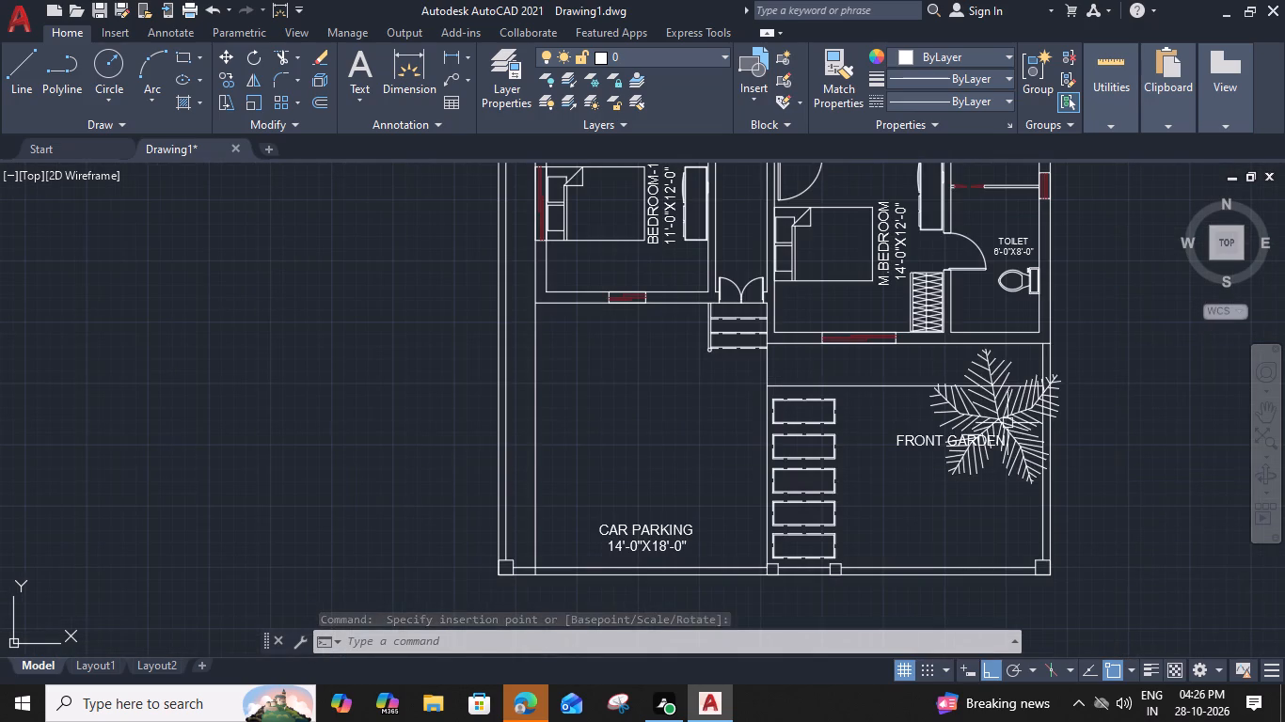
left_click(1001, 416)
left_click(1033, 420)
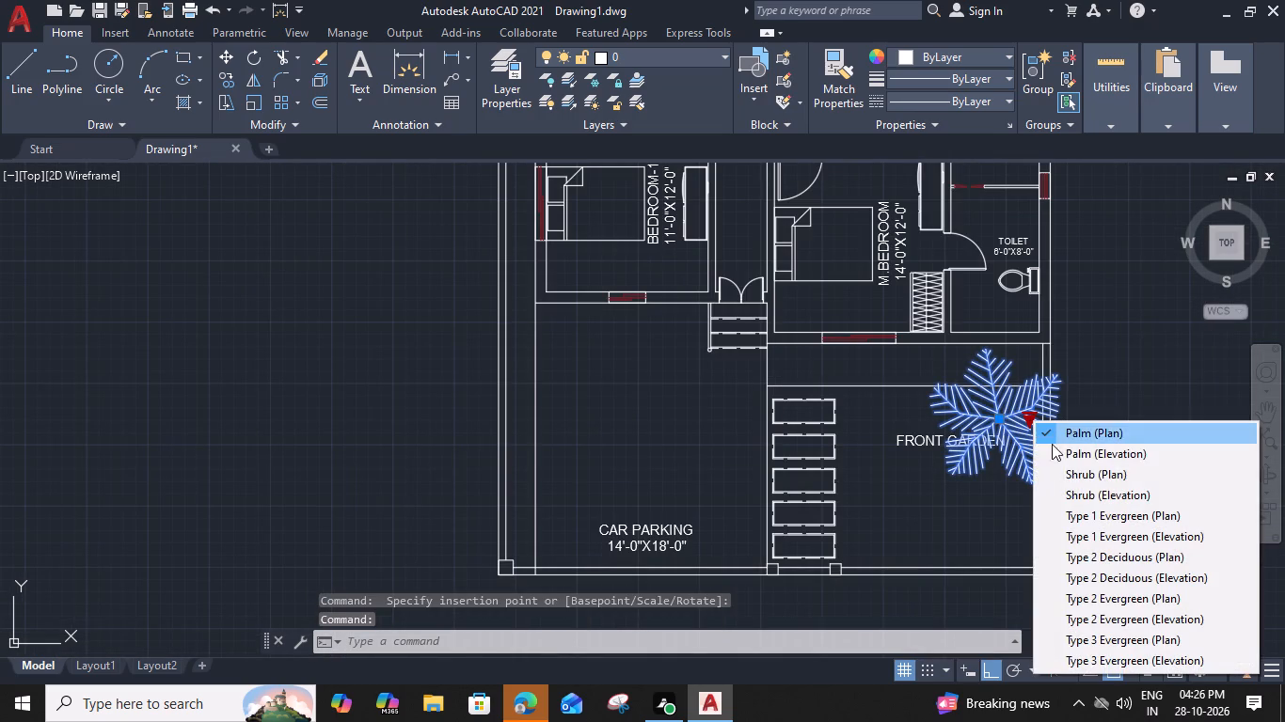
left_click(1066, 475)
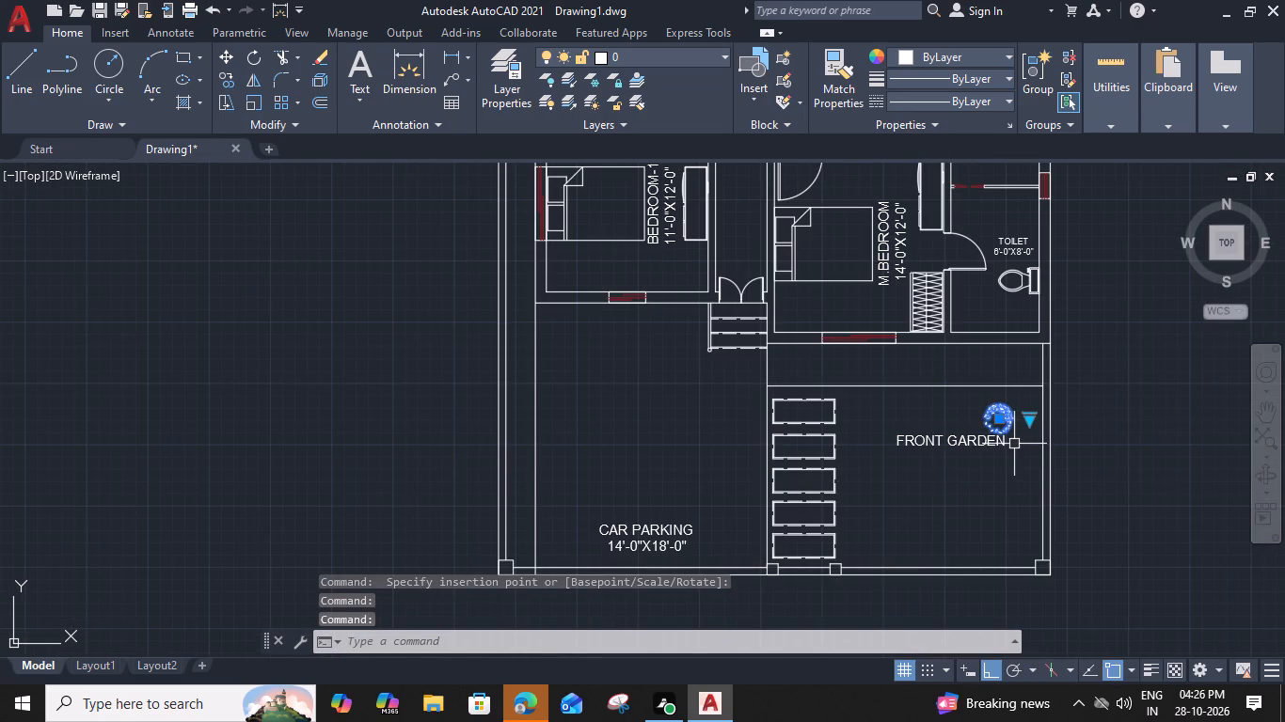
Copy the shrub straight up into the strip above the garden line and straight down near the front boundary wall.
key("c")
key("o")
key("space")
scroll(992, 421, "up", 2)
left_click(989, 425)
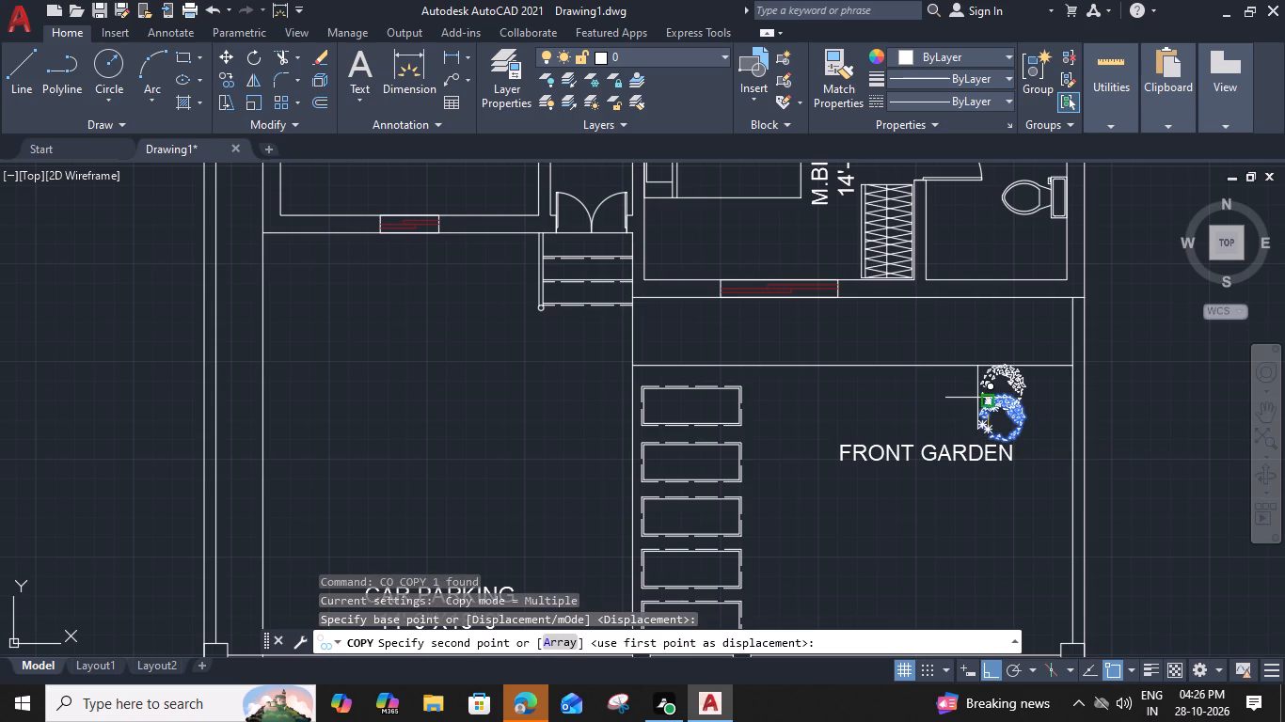
left_click(981, 347)
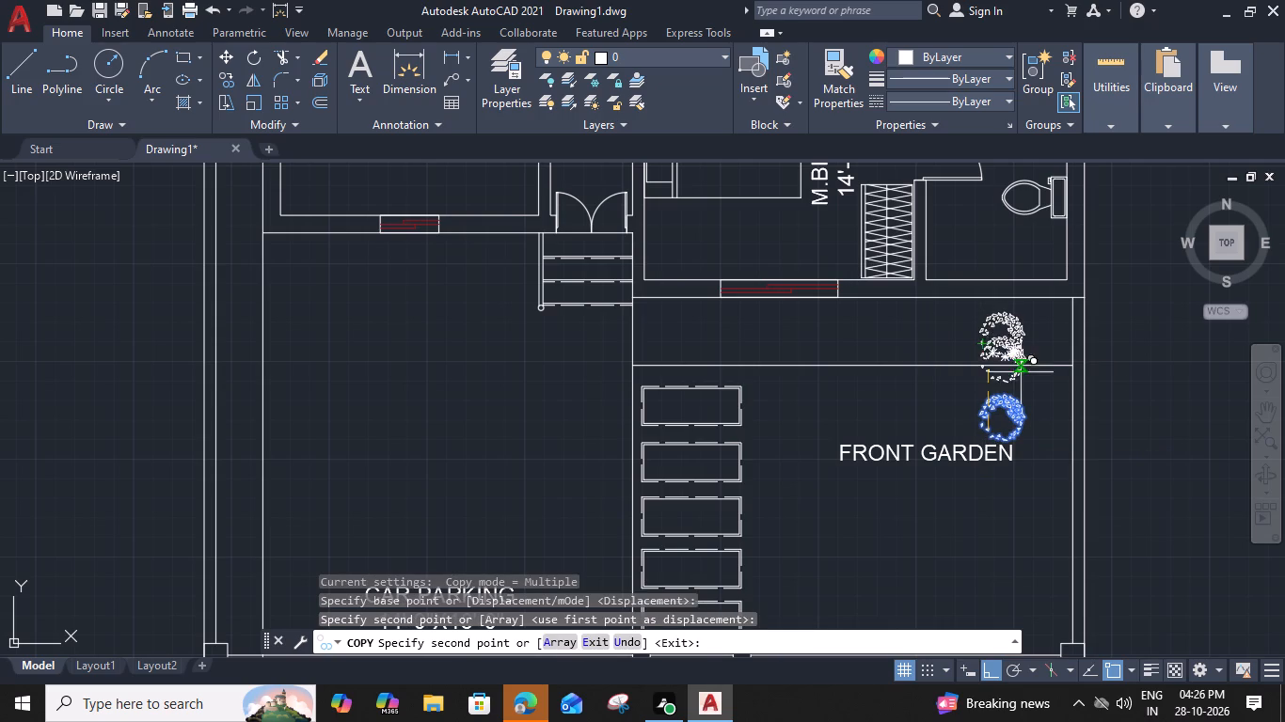
middle_click_drag(983, 523, 980, 416)
left_click(1010, 535)
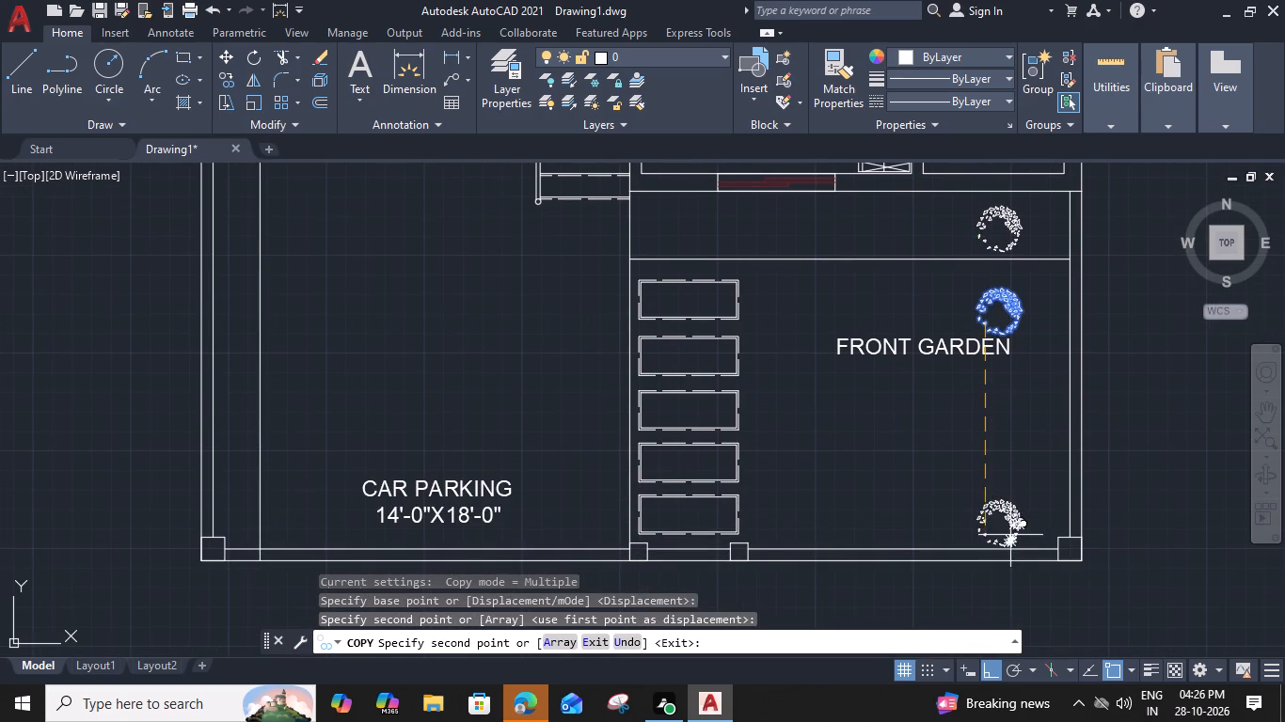
key("Escape")
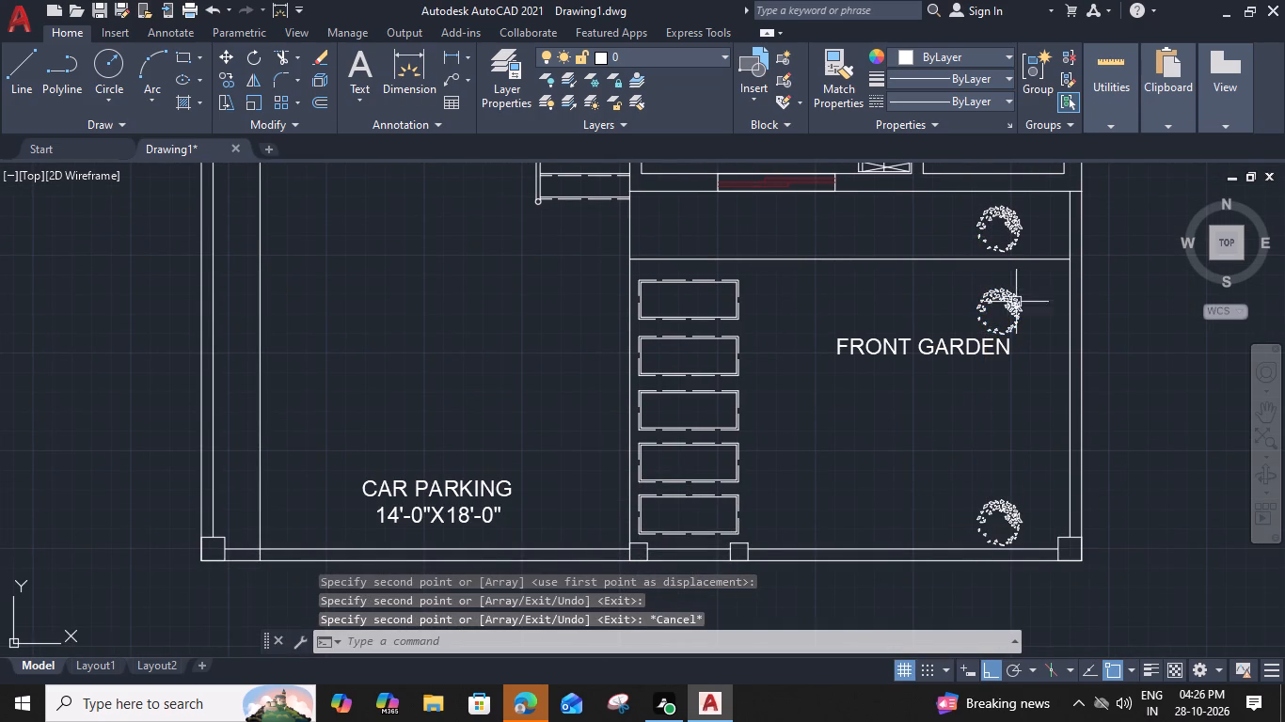
Change the middle shrub, just above the FRONT GARDEN label, to the Palm (Plan) type.
left_click(1016, 304)
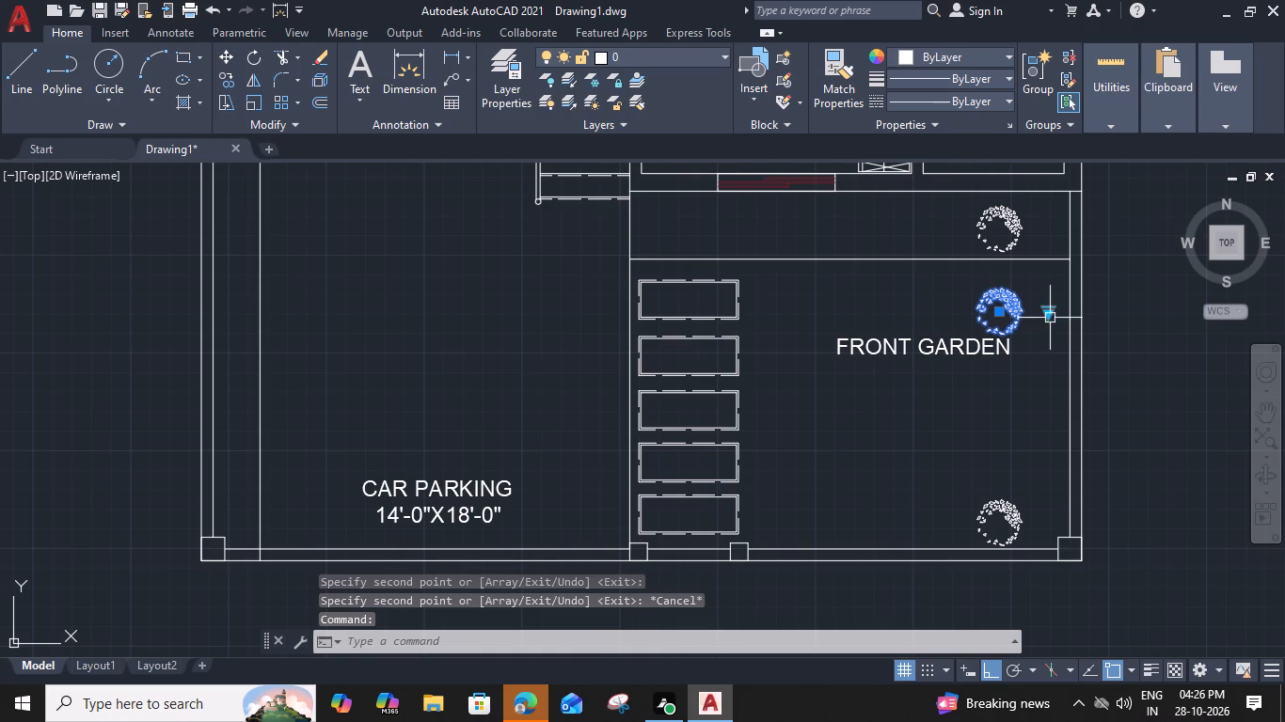
left_click(1050, 318)
left_click(1049, 314)
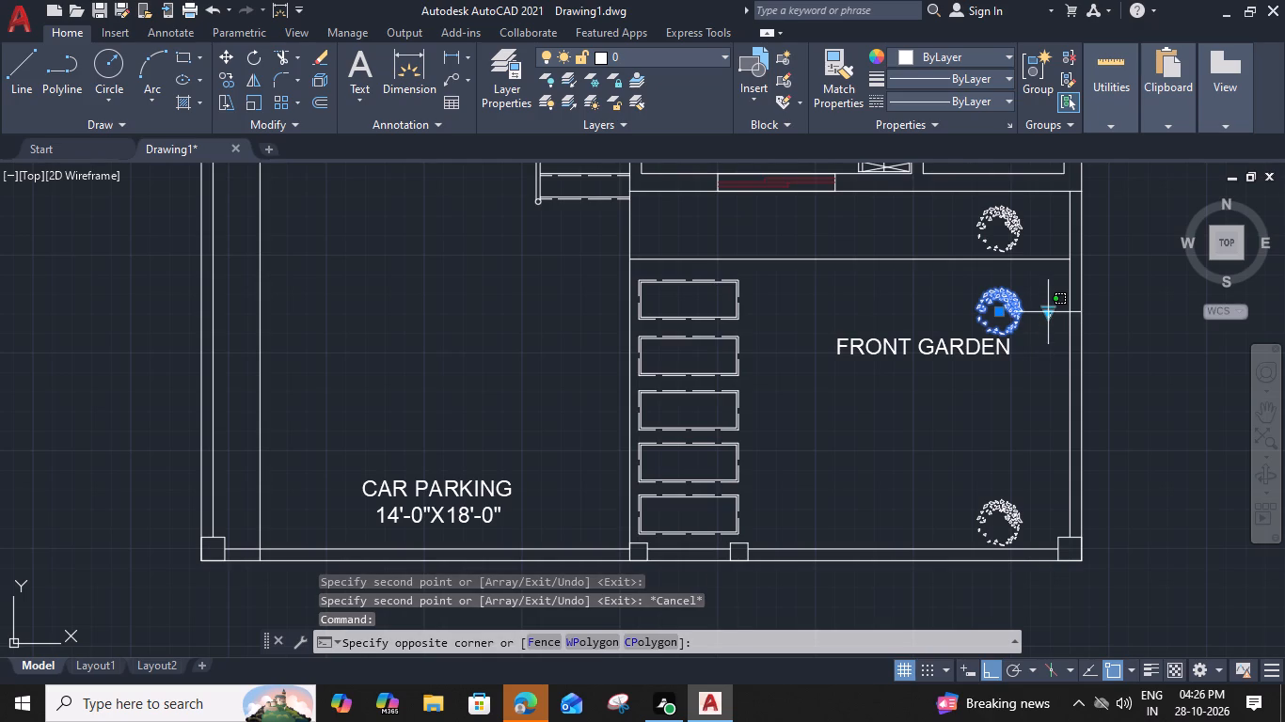
left_click(1012, 308)
left_click(1048, 316)
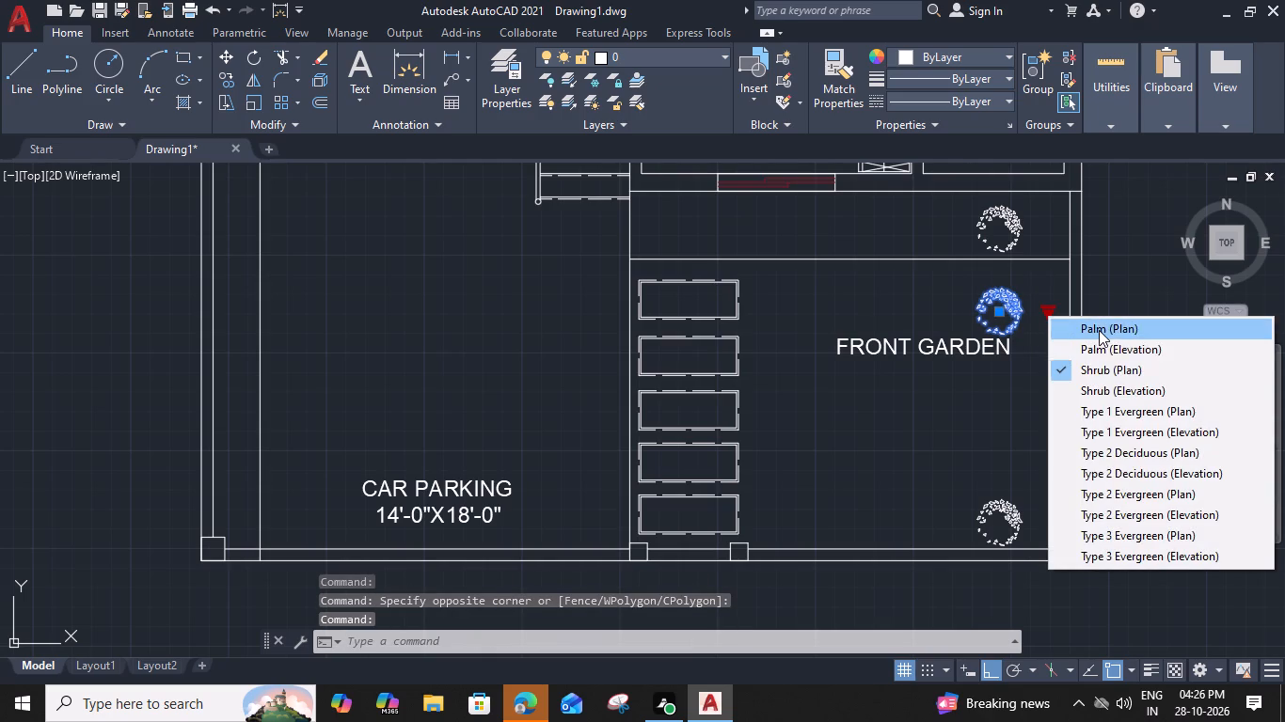
left_click(1099, 330)
Shift the palm slightly down and to the right with Stretch.
key("s")
type("C")
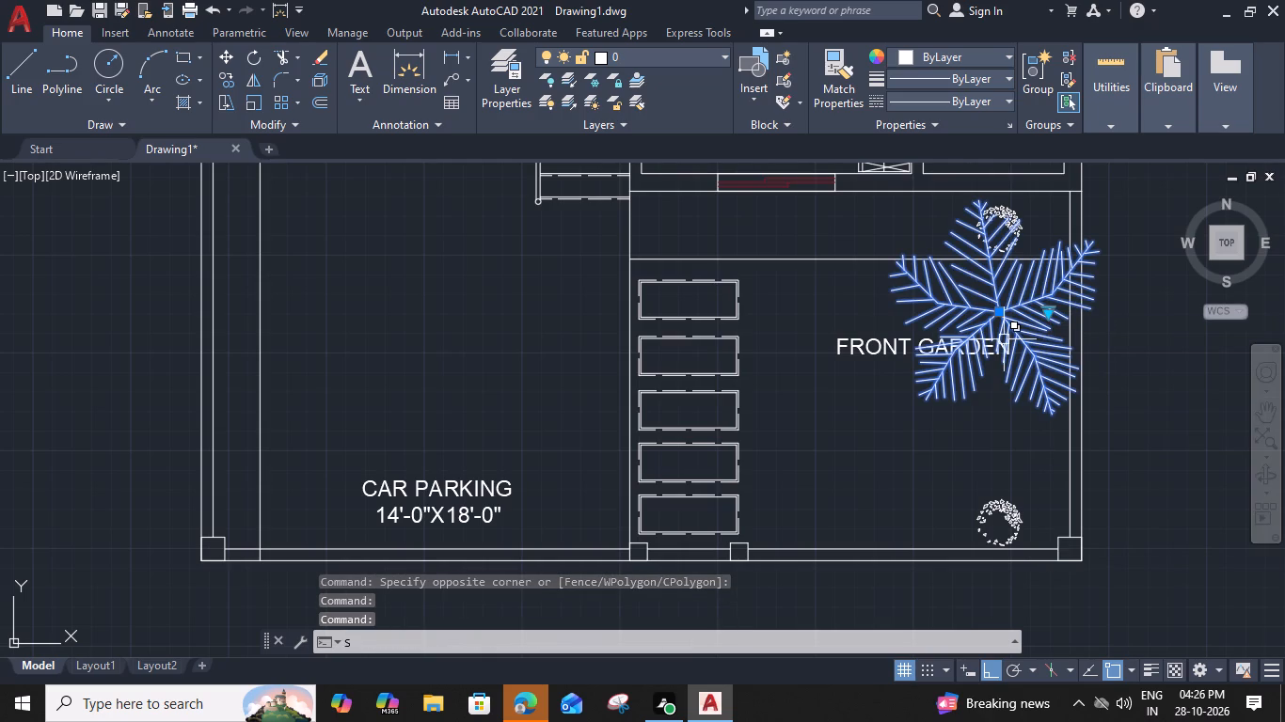
key("space")
left_click(1000, 313)
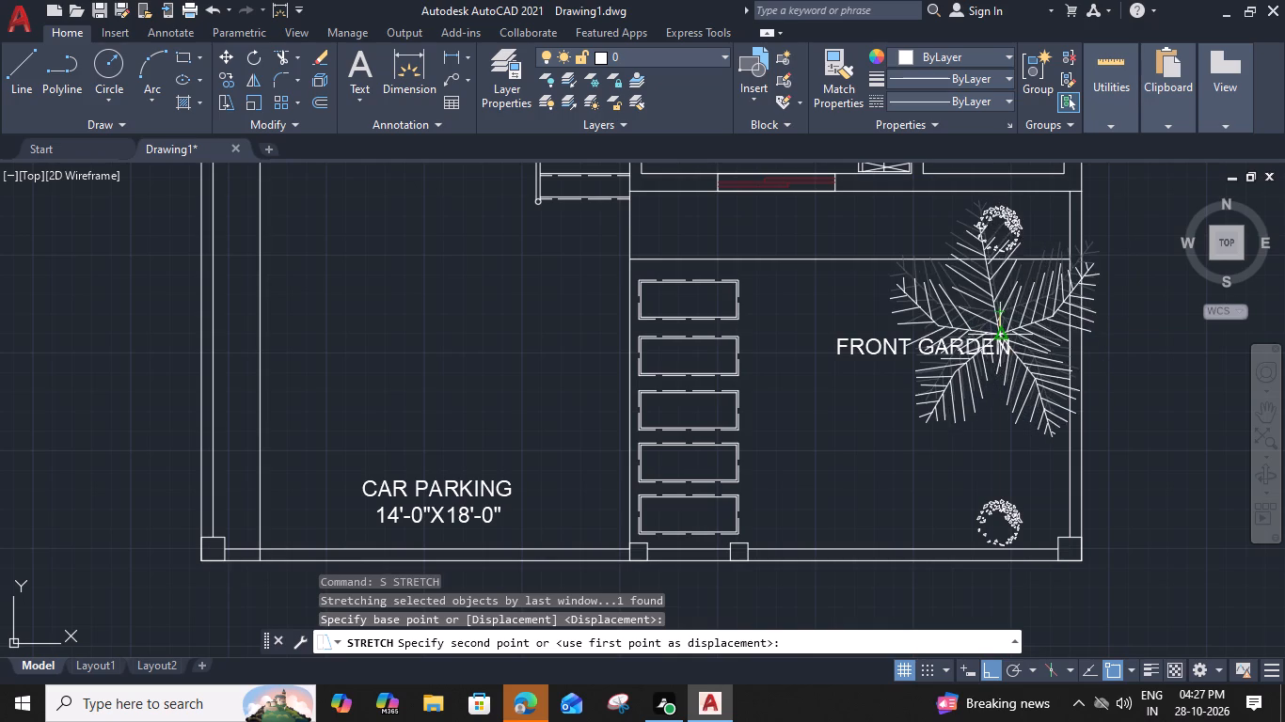
left_click(1008, 324)
Scale the palm down about its centre so it fits between the garden line and the right boundary wall.
left_click(1011, 316)
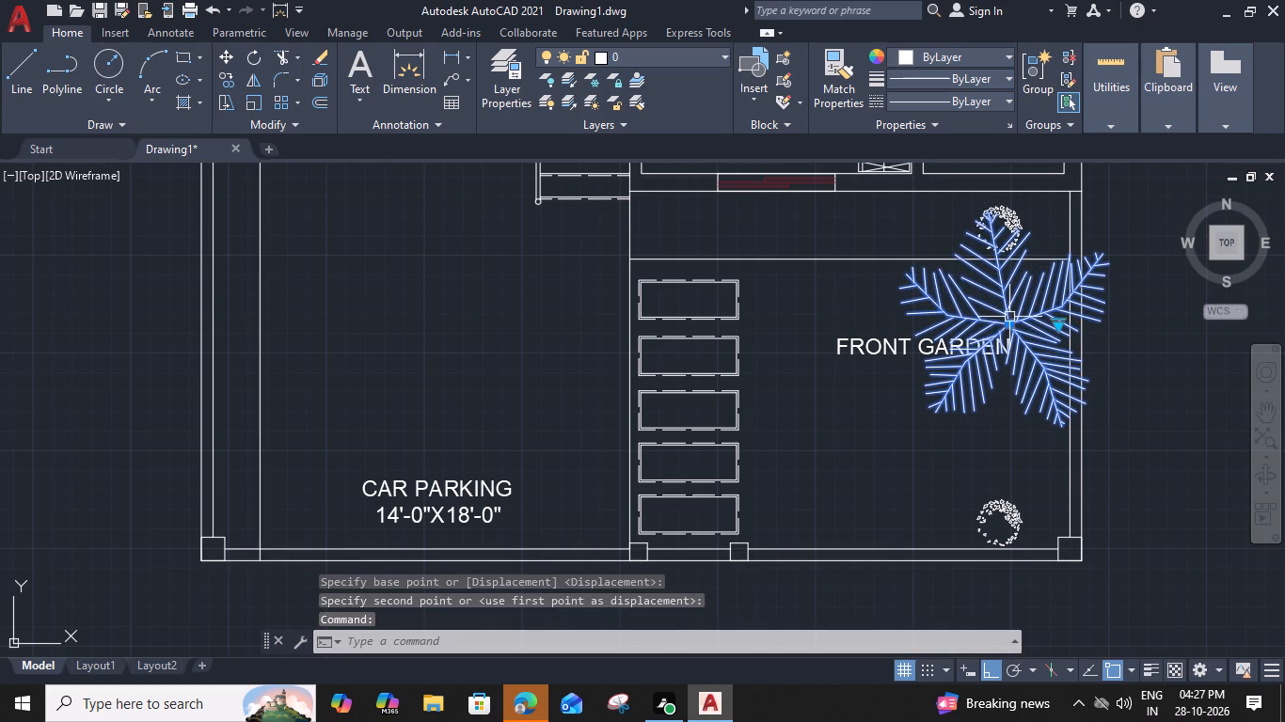
key("s")
key("c")
key("space")
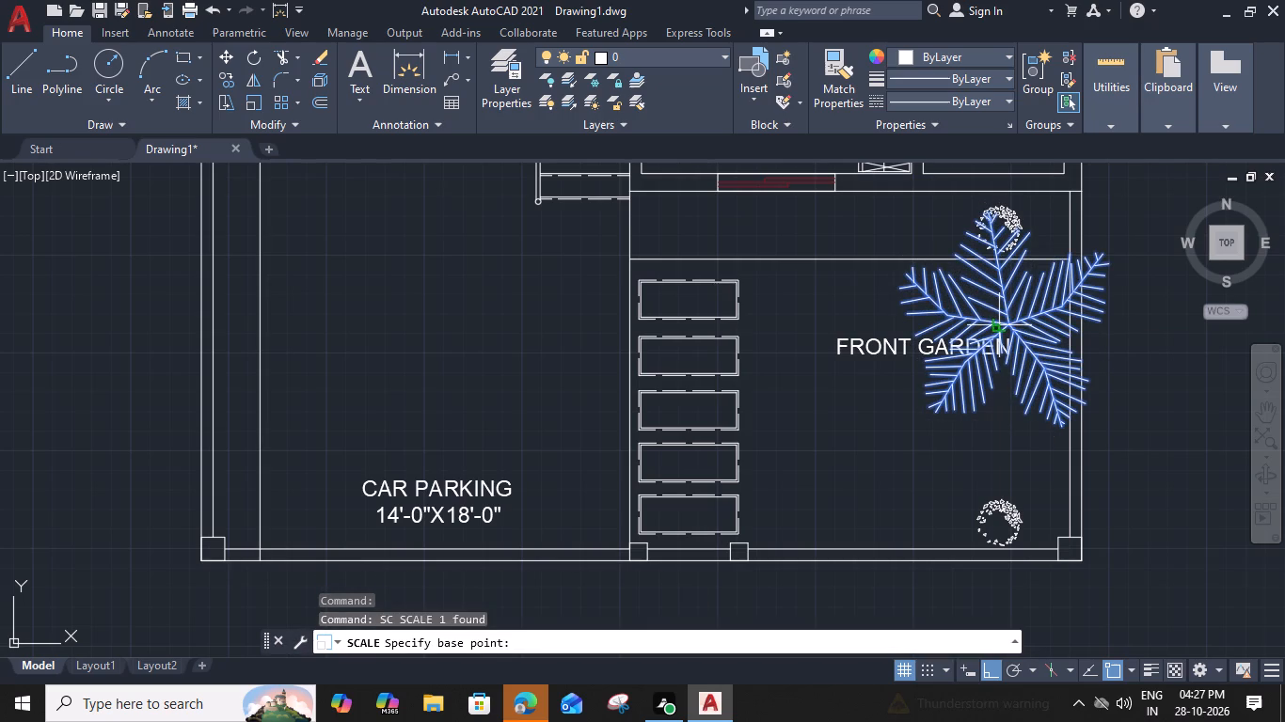
left_click(1008, 324)
scroll(1056, 353, "up", 3)
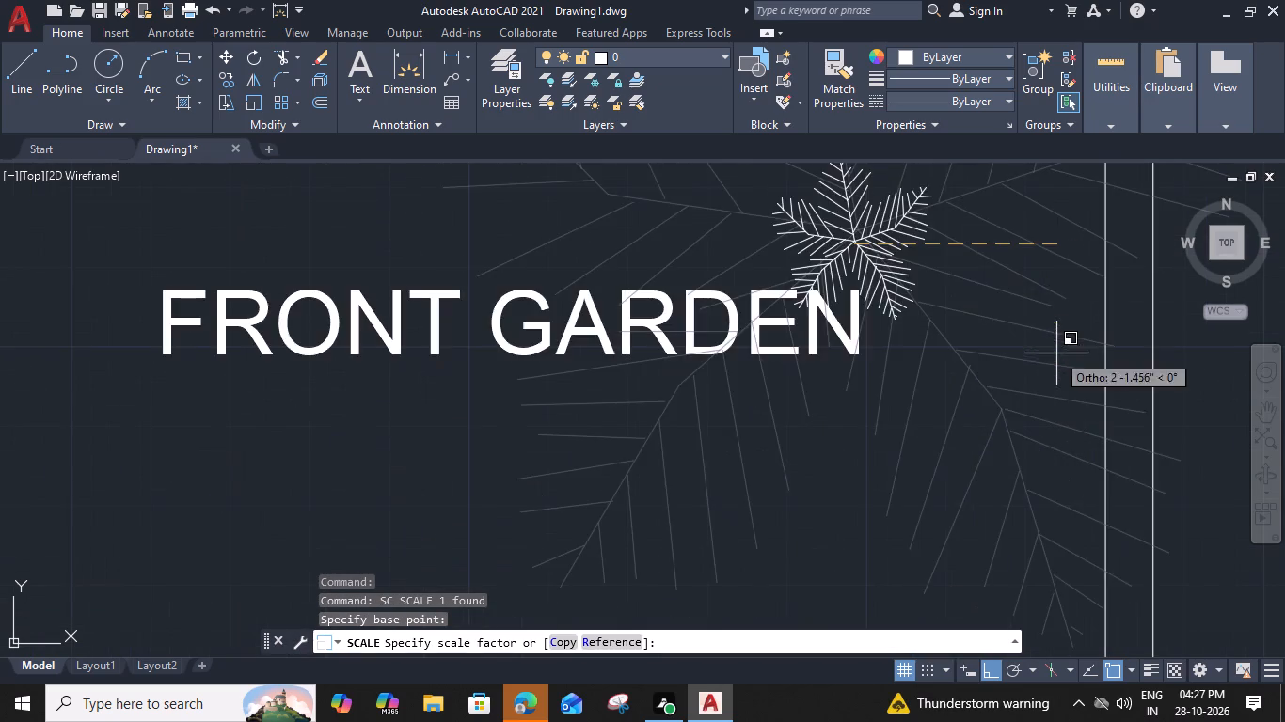
scroll(1073, 330, "down", 3)
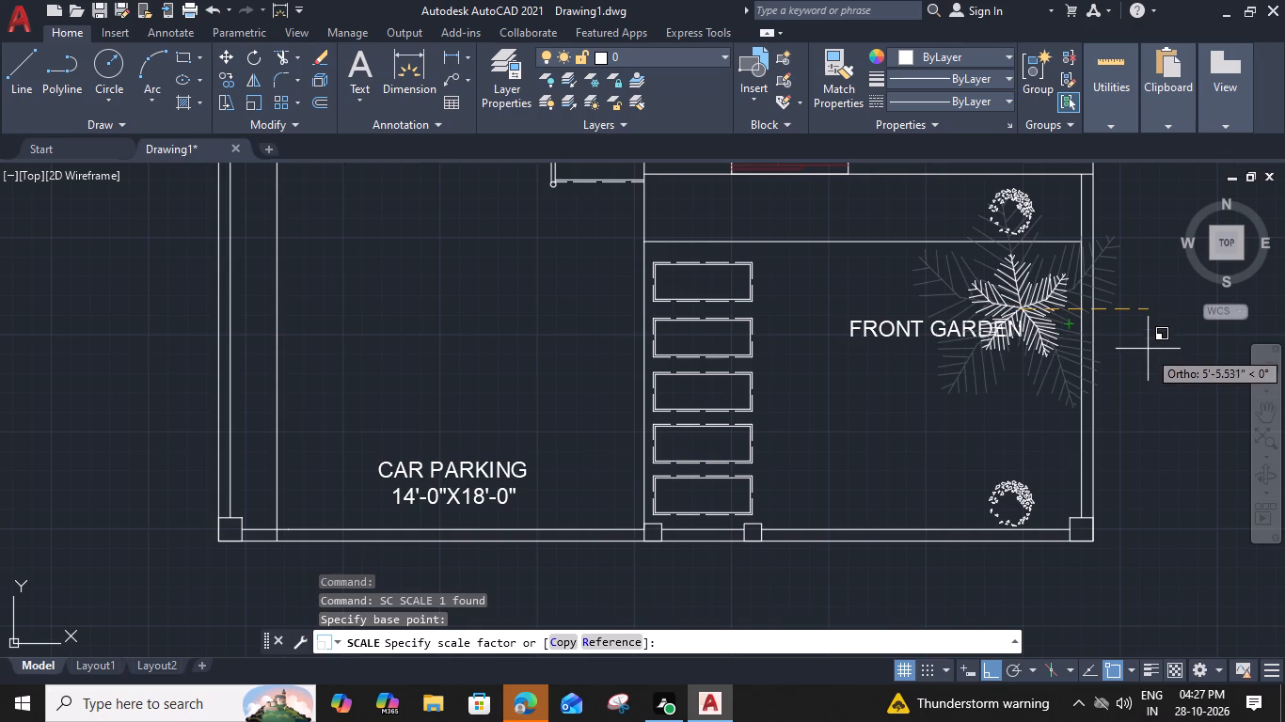
left_click(1170, 337)
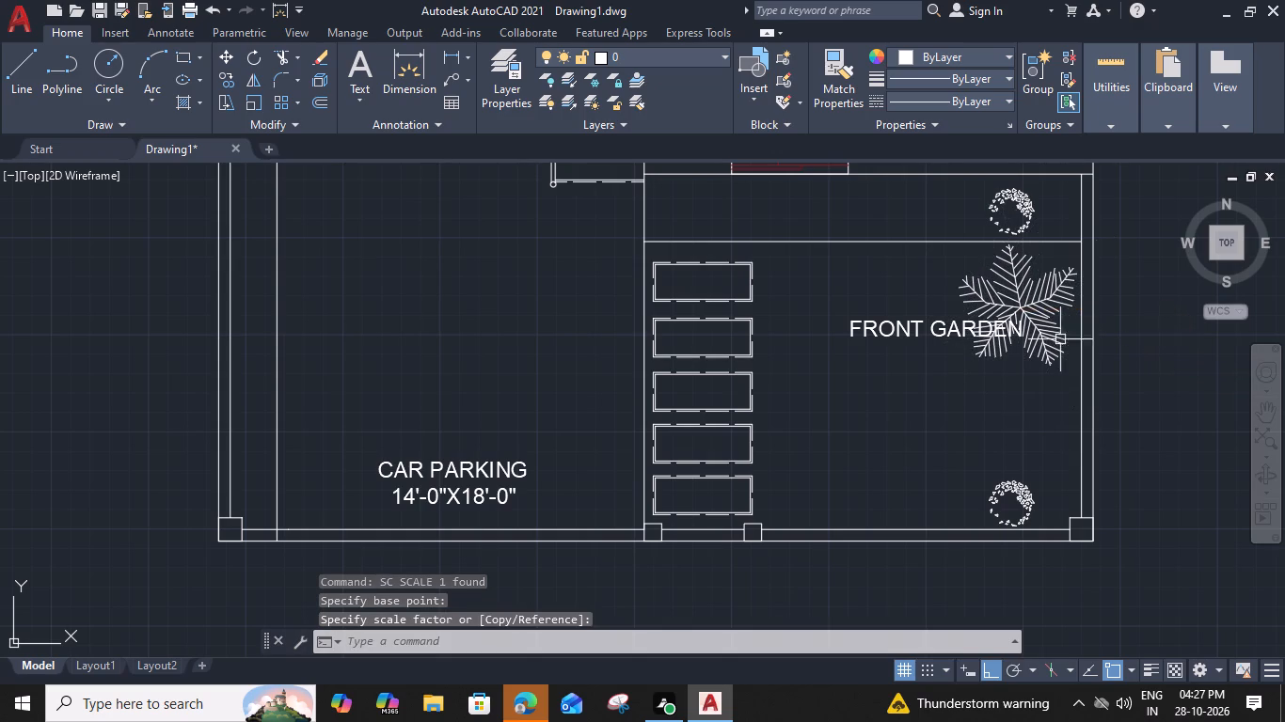
Move the FRONT GARDEN label straight down, clear of the palm.
left_click(896, 332)
type("M")
key("space")
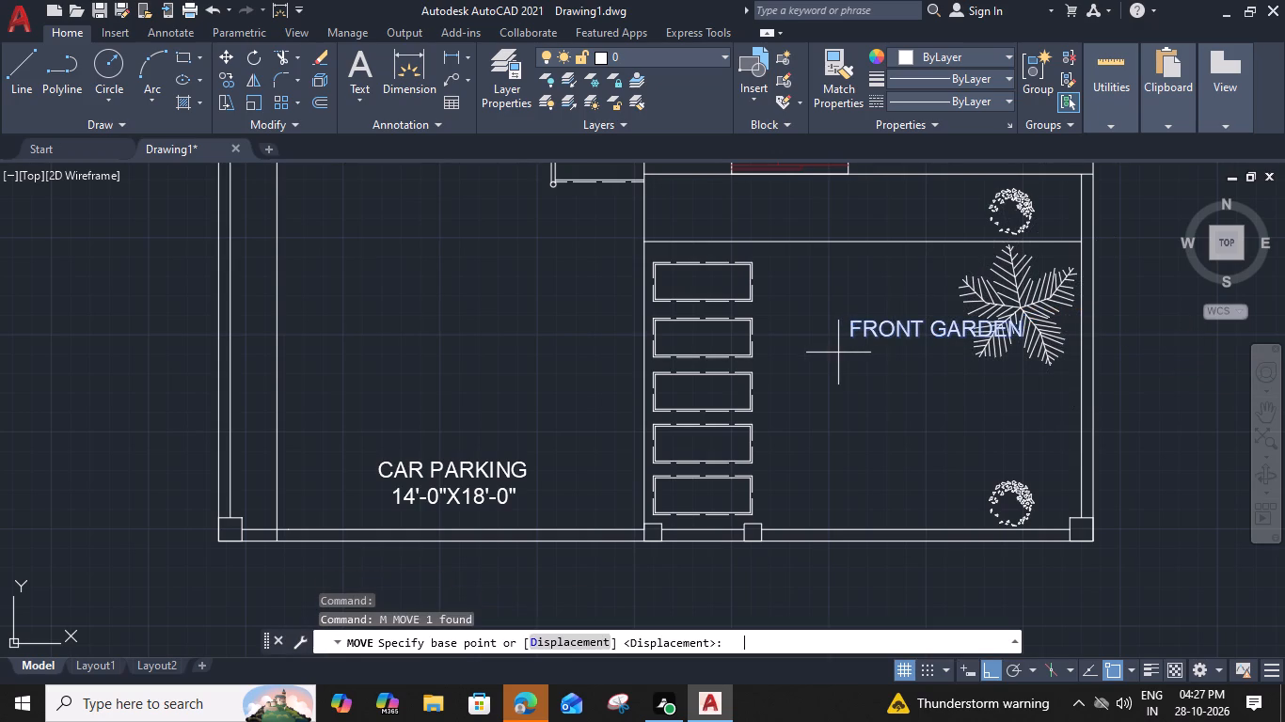
left_click(855, 342)
left_click(849, 426)
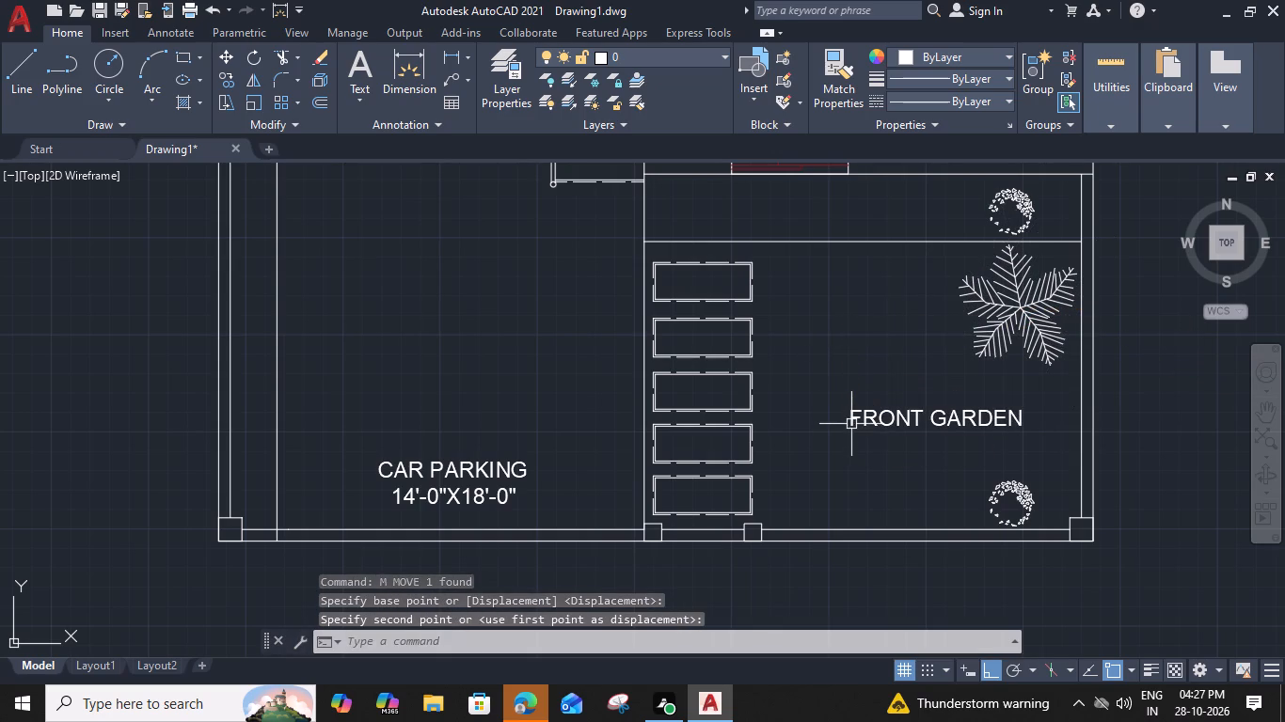
Move the bottom shrub horizontally right, close to the corner column of the boundary wall.
left_click(1025, 496)
type("M")
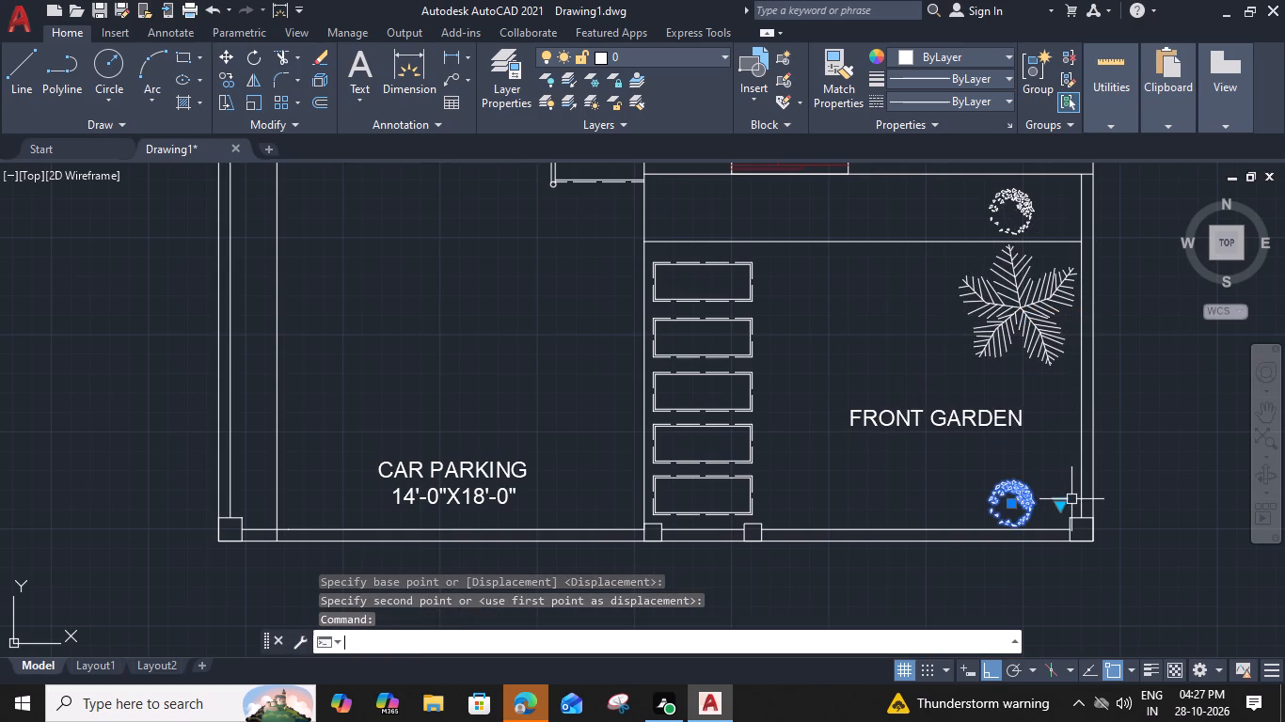
key("space")
scroll(1051, 515, "up", 1)
left_click(1033, 500)
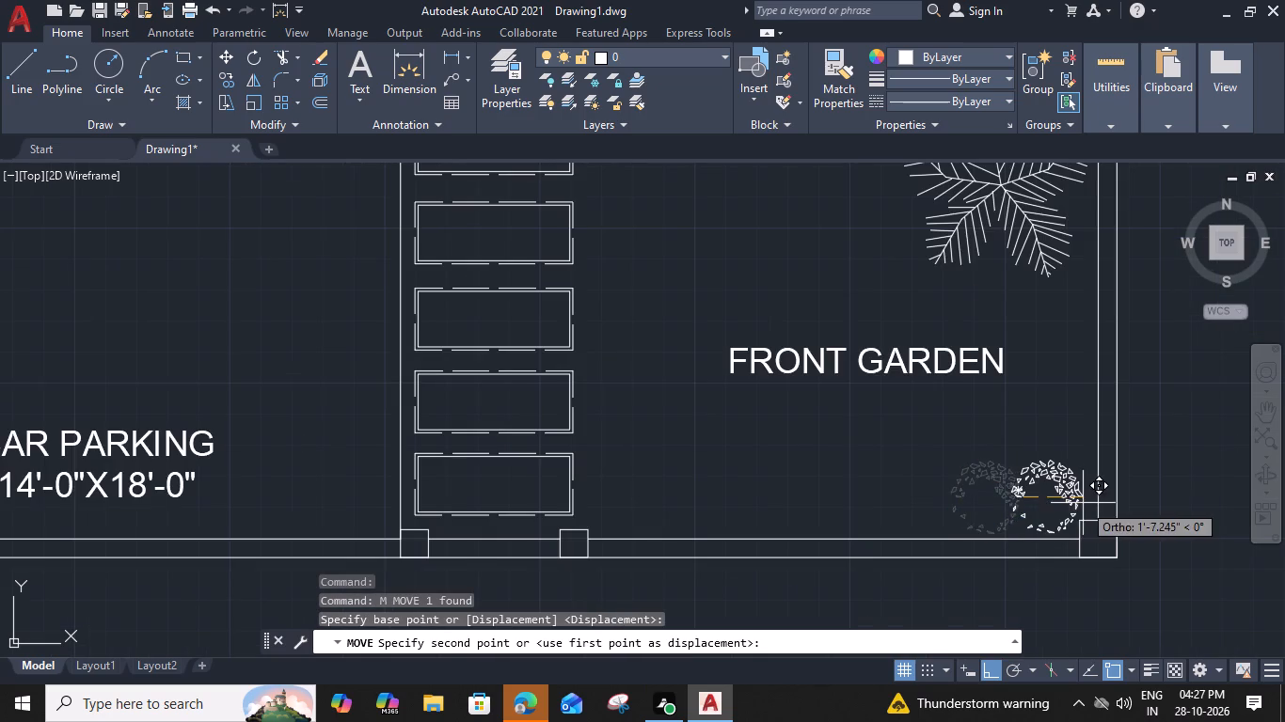
left_click(1073, 510)
Move the shrub above the garden line horizontally right, close to the right boundary wall.
scroll(942, 475, "down", 2)
middle_click_drag(940, 455, 935, 533)
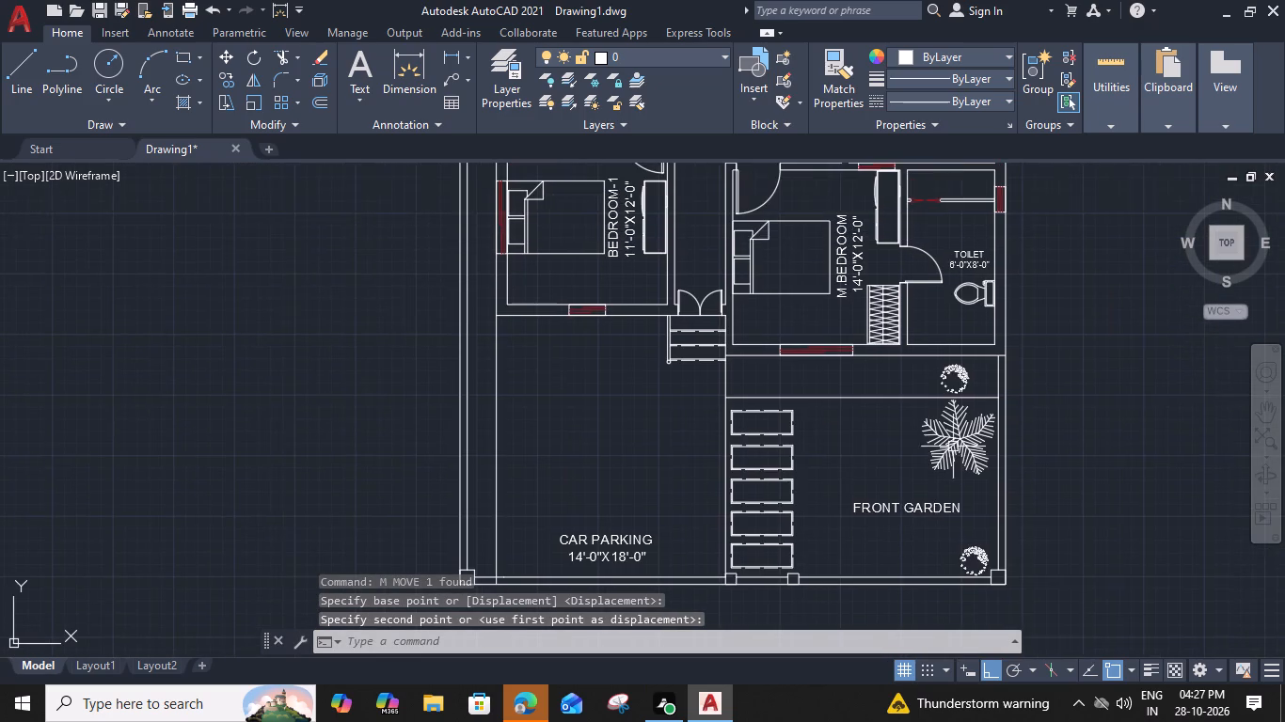
scroll(963, 387, "up", 1)
left_click(964, 387)
type("M")
key("space")
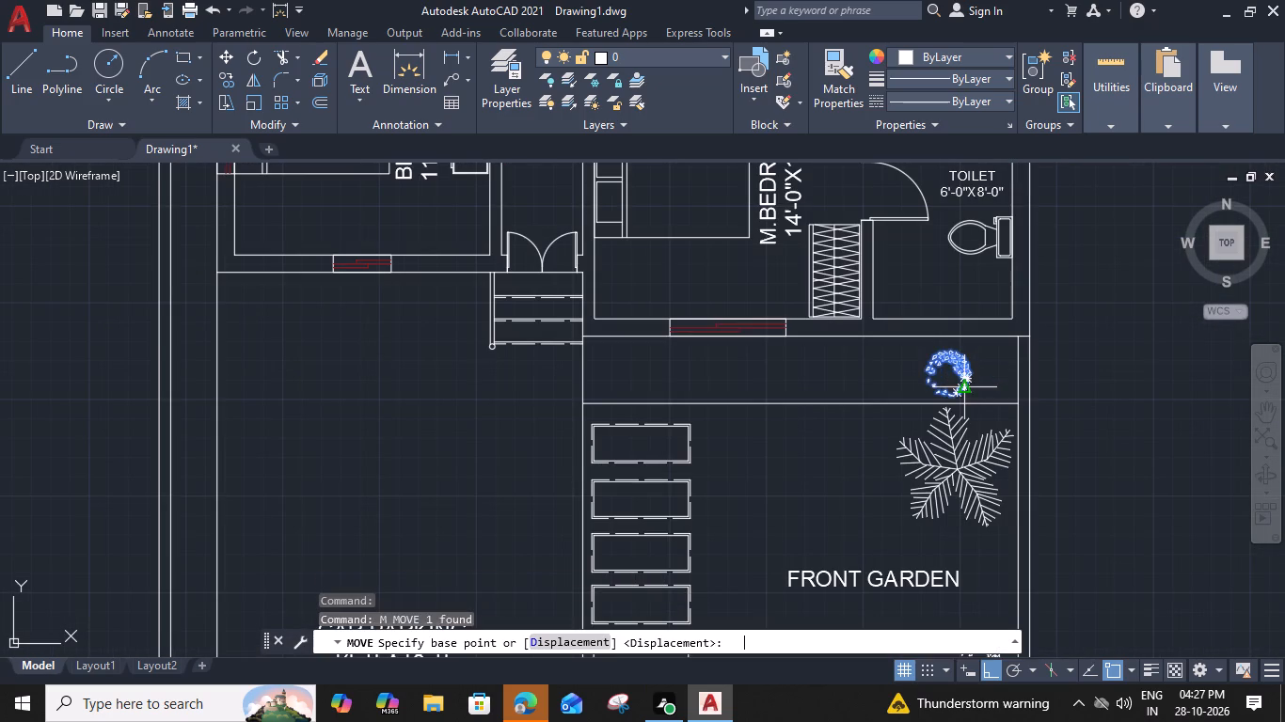
scroll(983, 370, "up", 1)
left_click(964, 375)
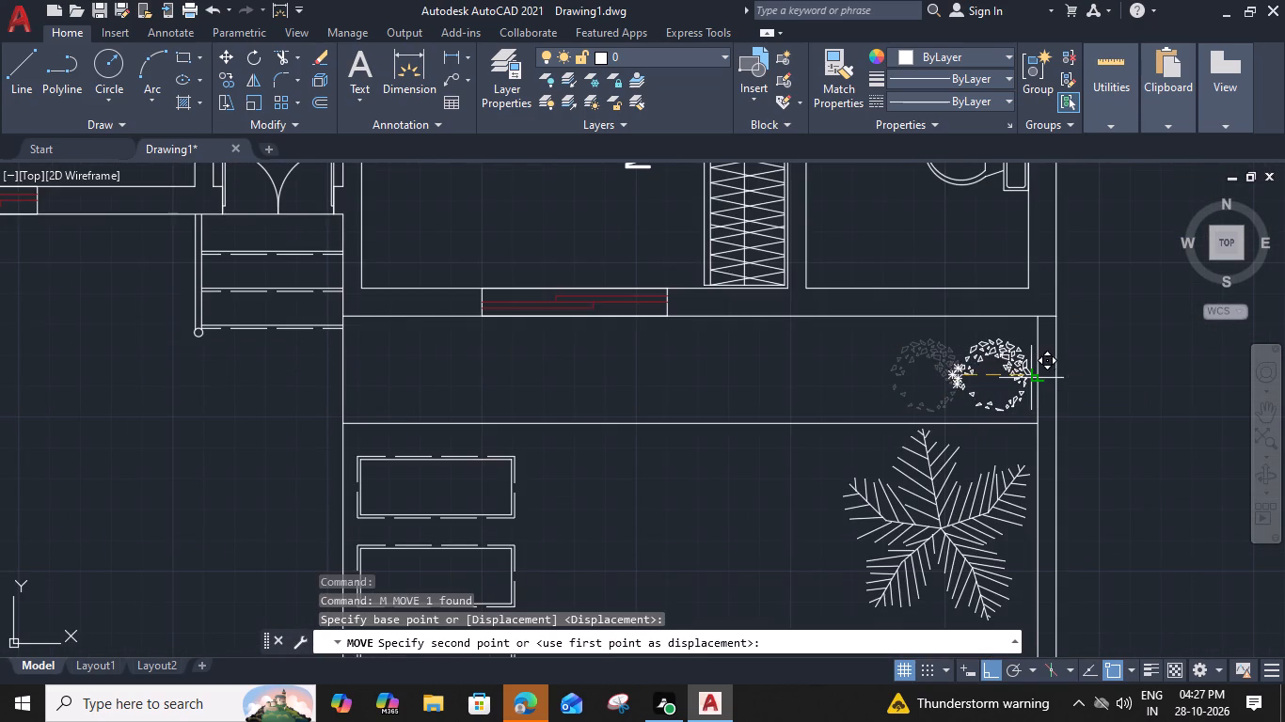
left_click(1019, 378)
Copy the upper shrub three times leftward, spreading the copies along the strip above the garden line.
left_click(960, 367)
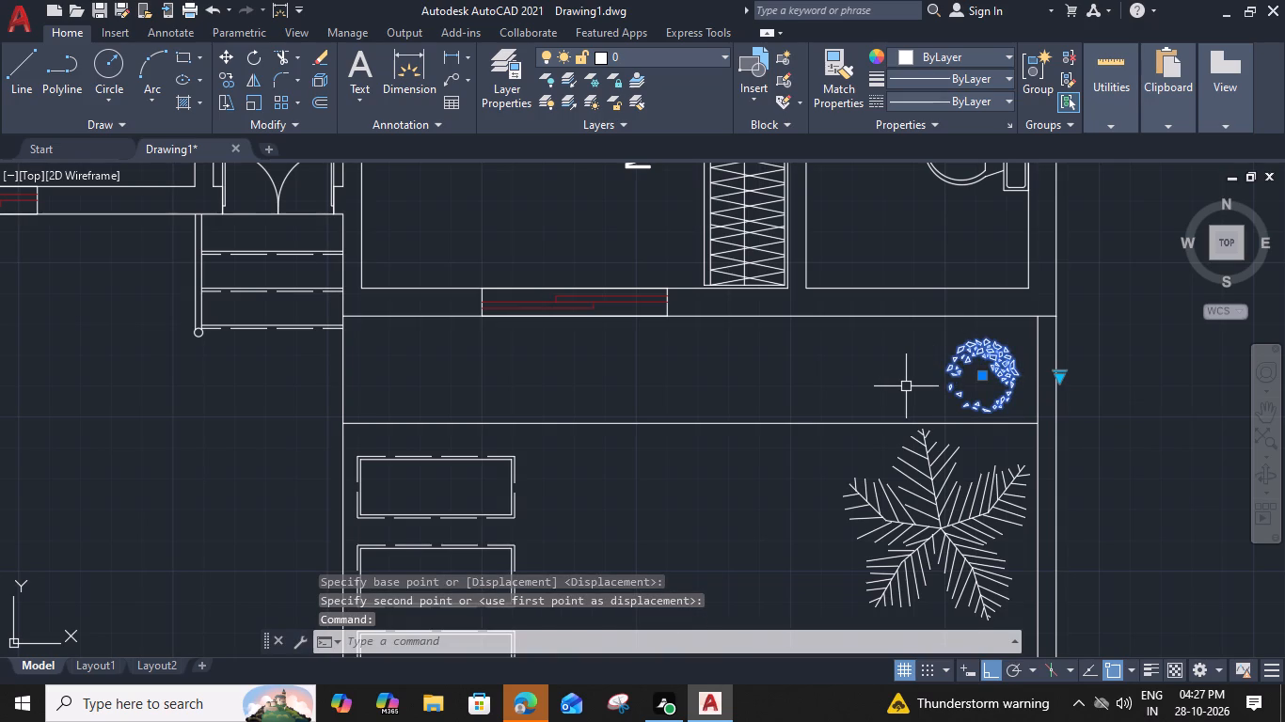
type("CO")
key("space")
left_click(950, 381)
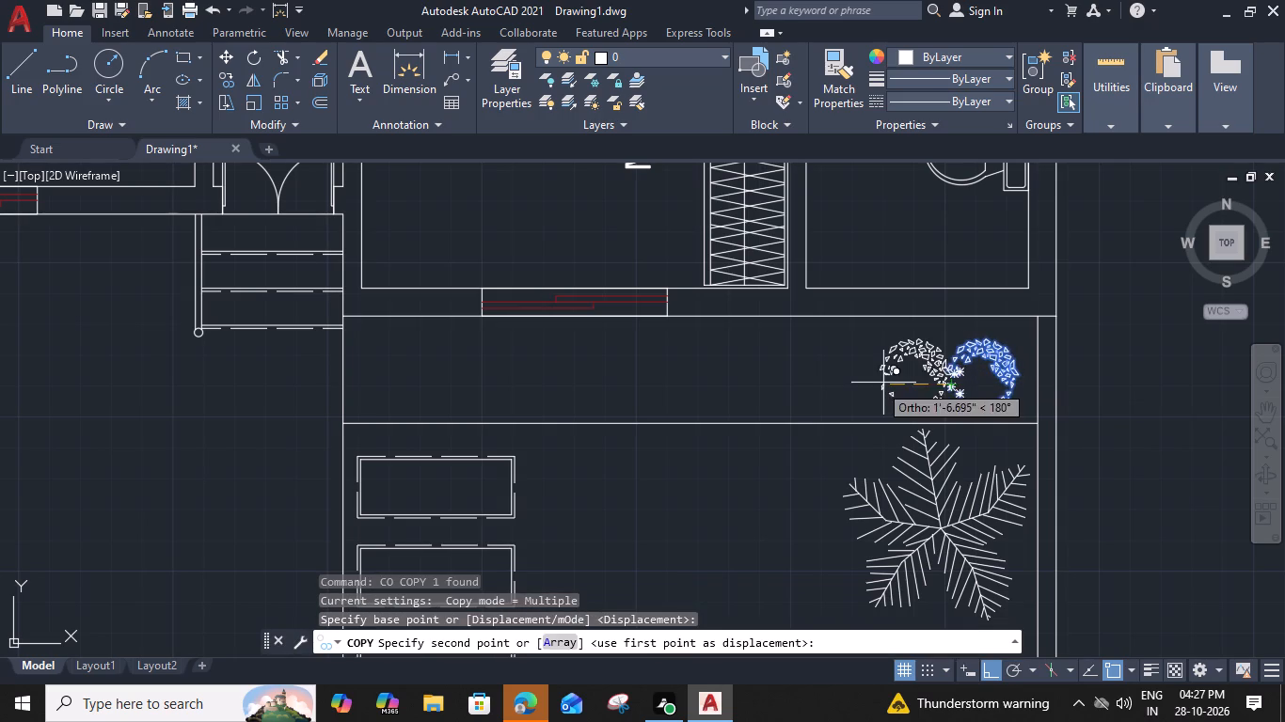
left_click(819, 389)
left_click(608, 399)
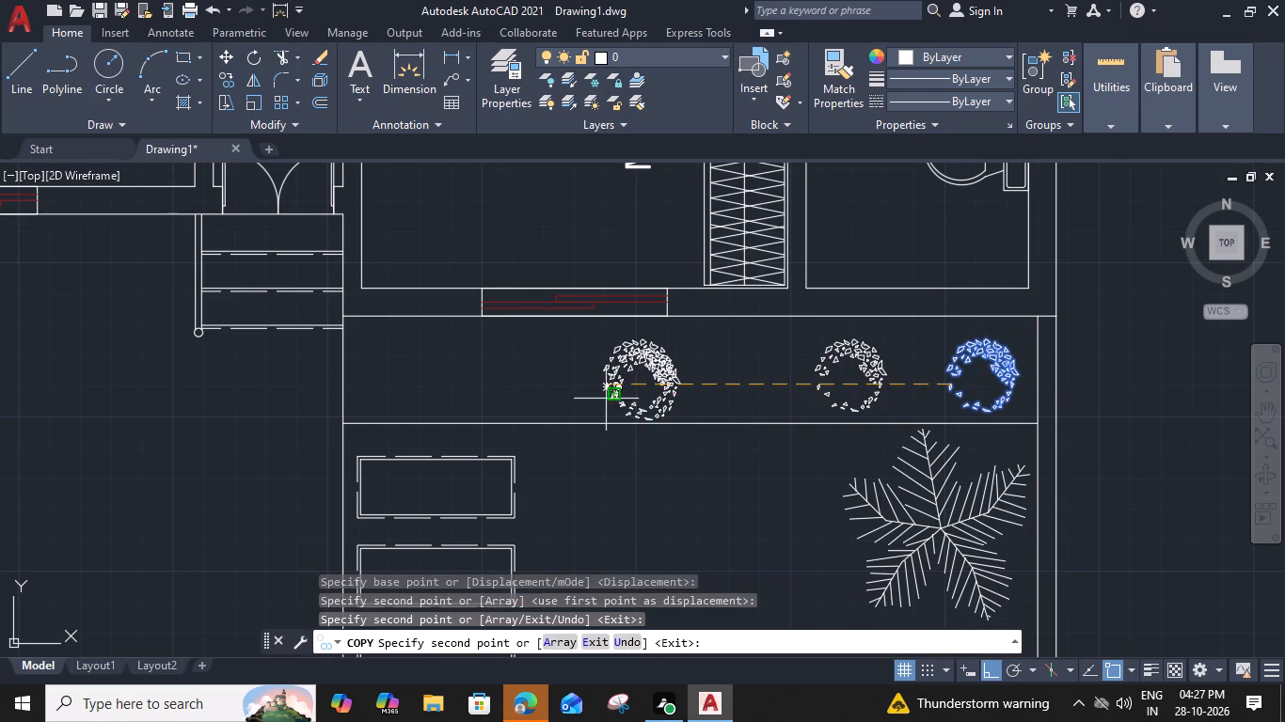
left_click(419, 380)
key("Escape")
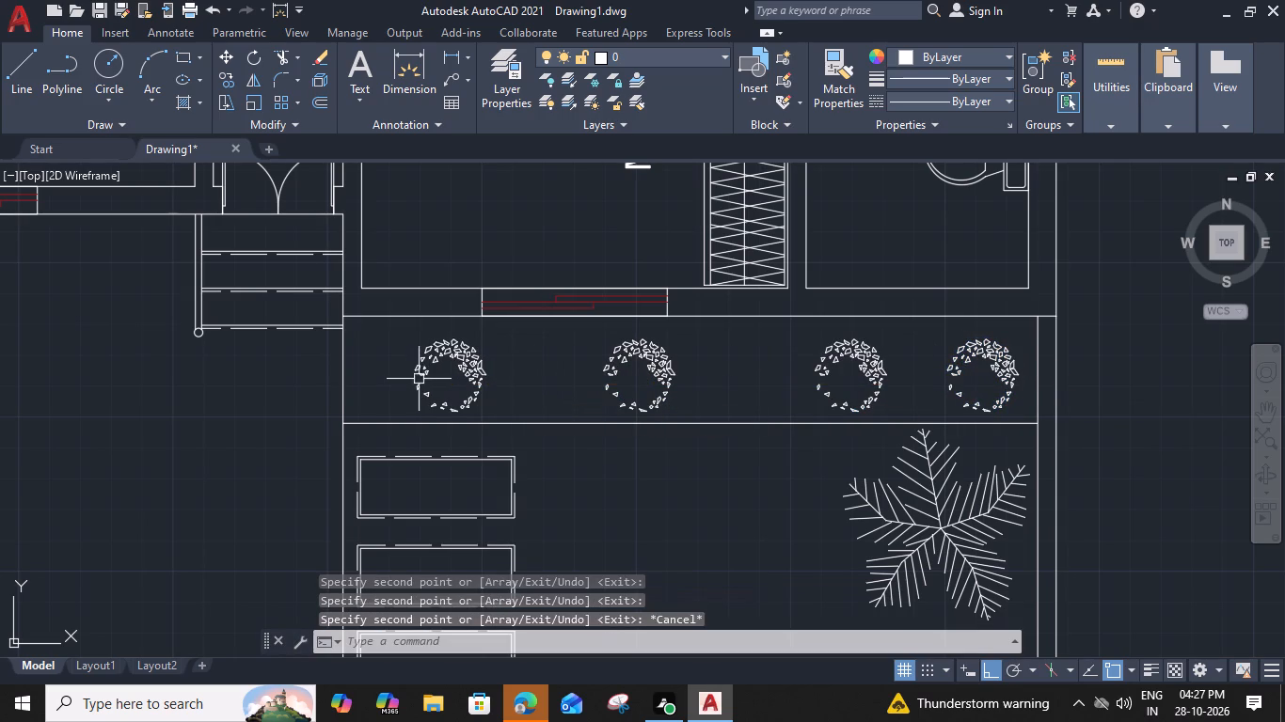
Copy the palm horizontally left, placing the copy beside the paving slabs below the garden line.
left_click(925, 478)
key("c")
type("O")
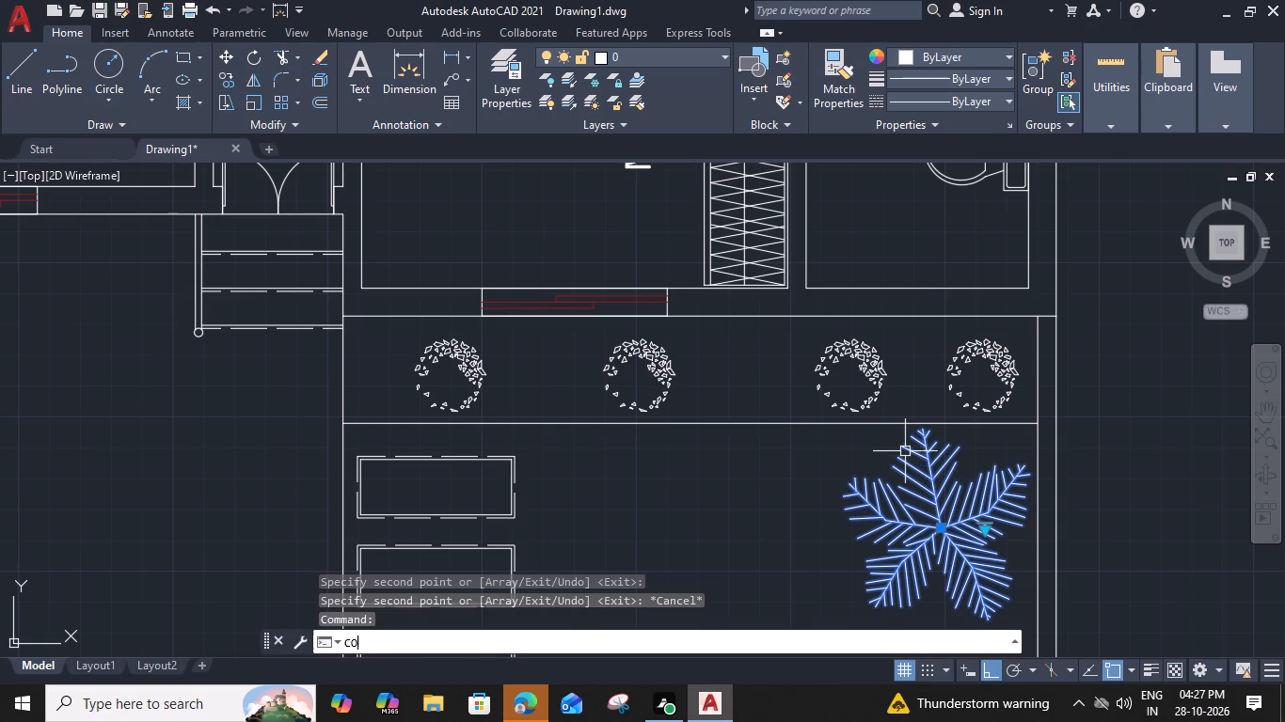
key("space")
left_click(855, 497)
left_click(556, 514)
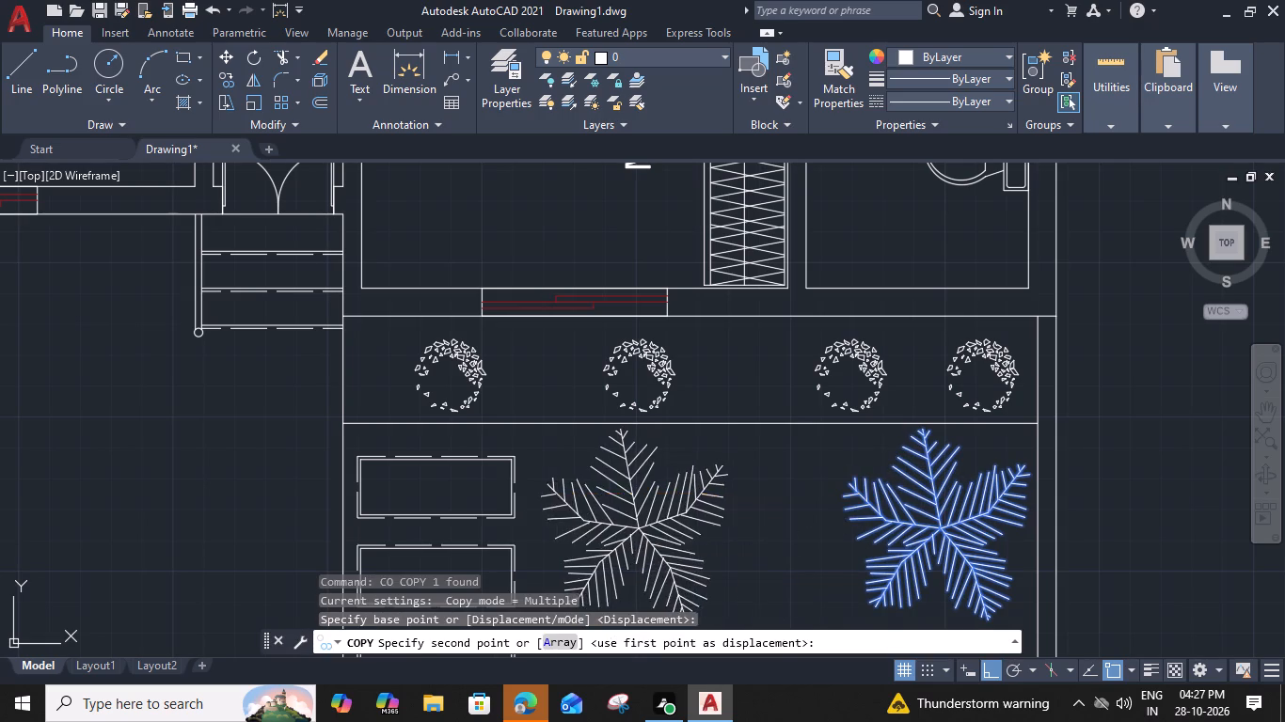
key("Escape")
Scale the palm copy beside the paving slabs down about its centre to roughly the size of the shrubs.
double_click(587, 506)
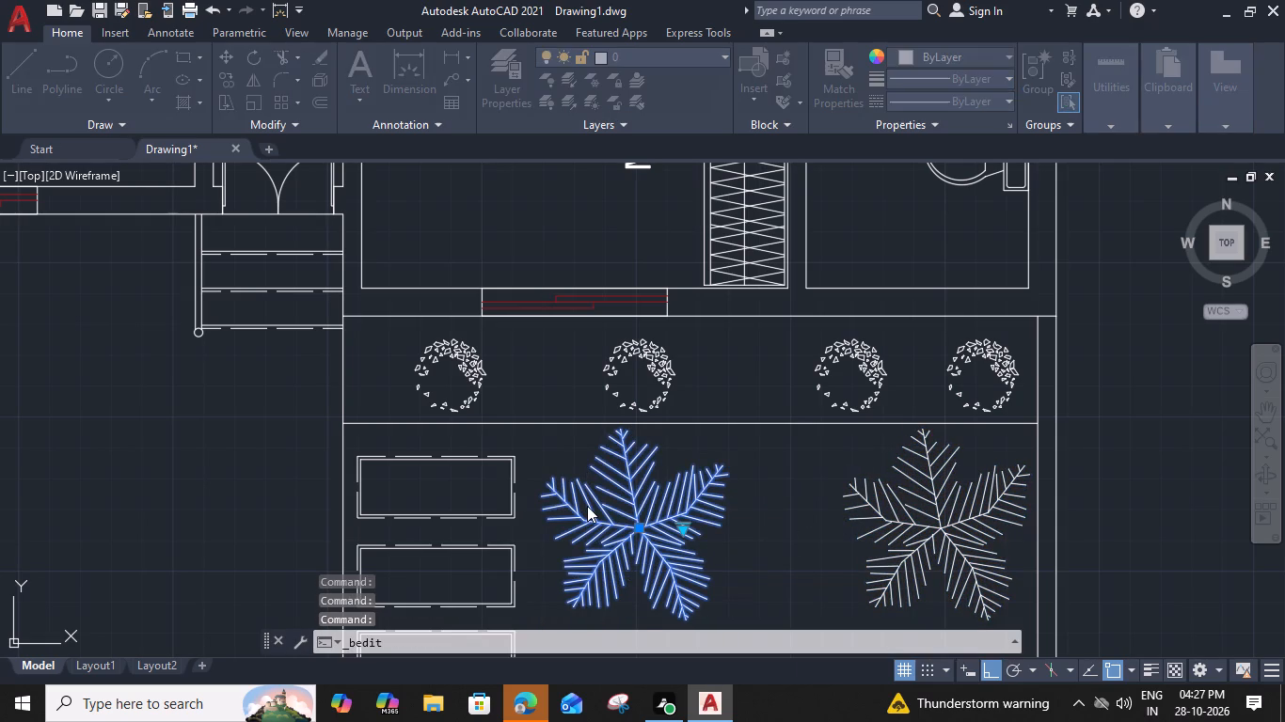
left_click(807, 196)
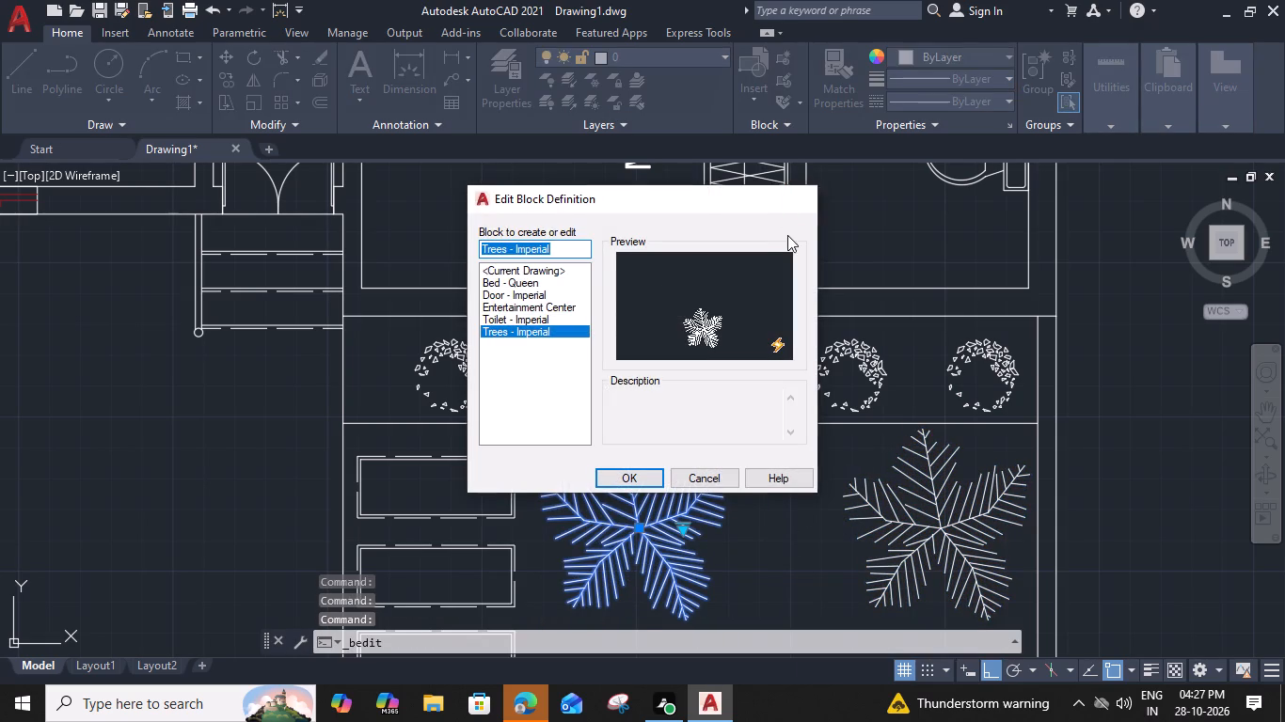
left_click(666, 508)
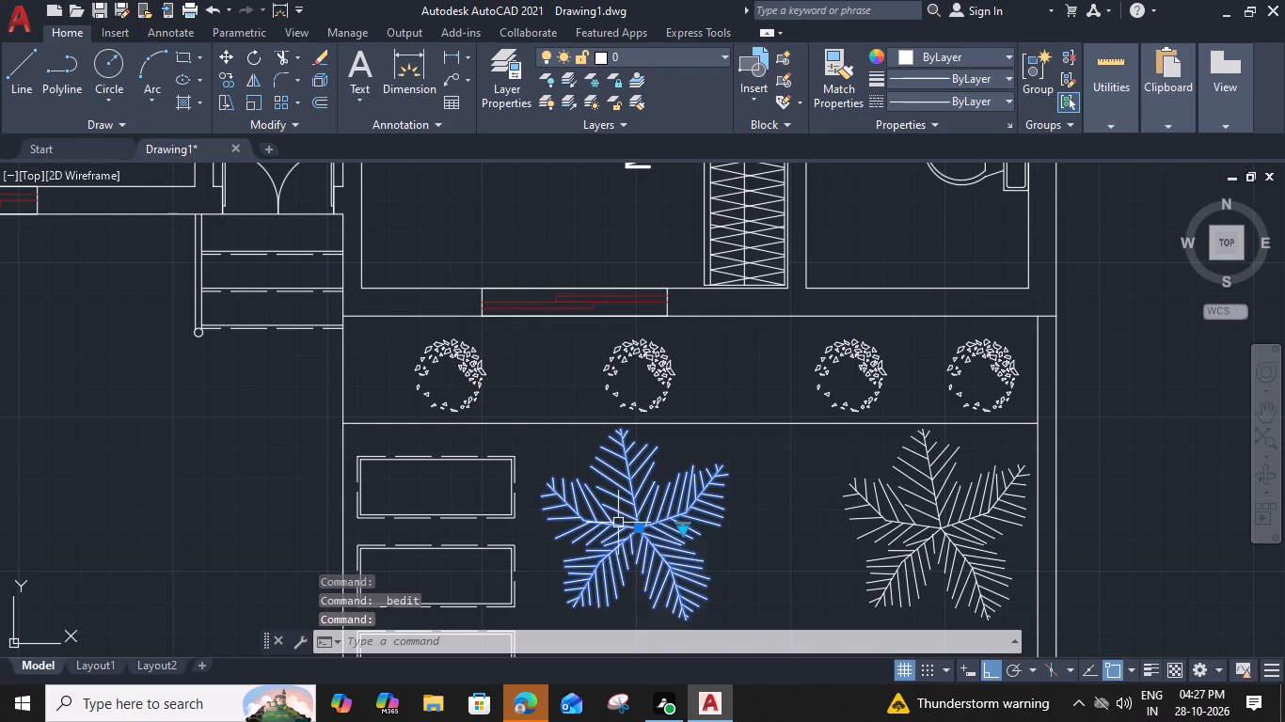
type("SC")
key("space")
left_click(641, 528)
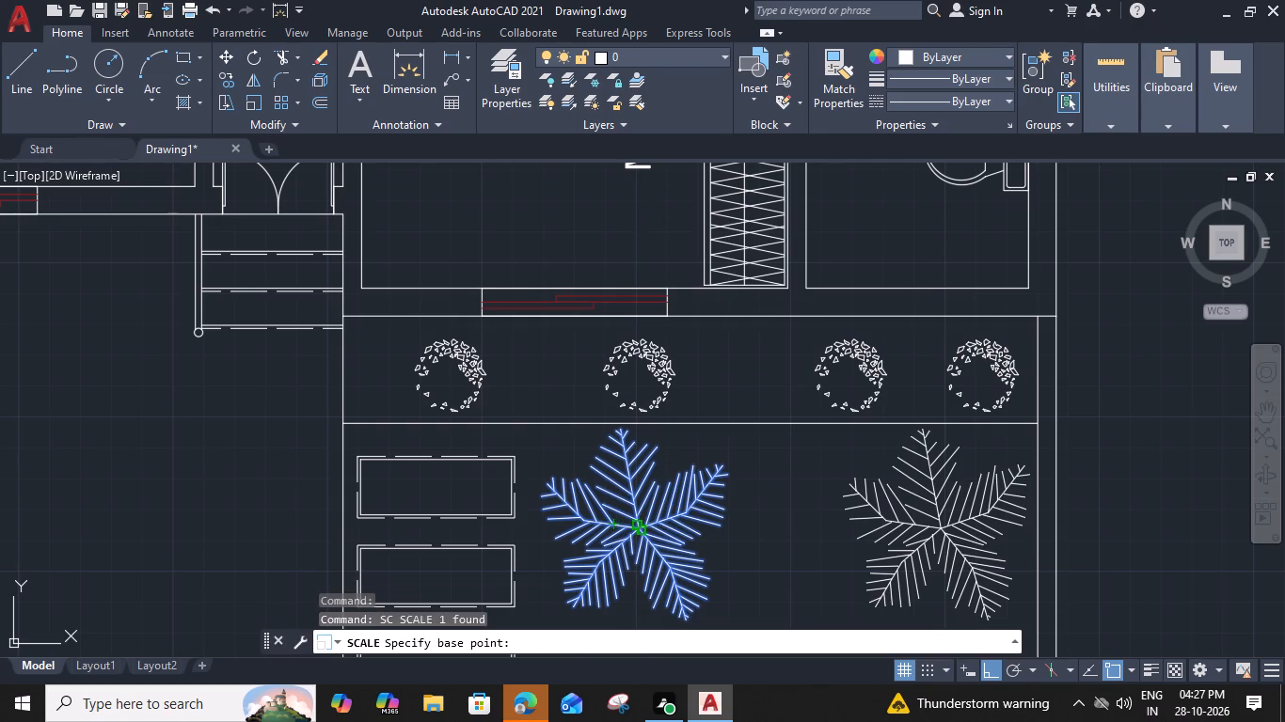
left_click(718, 521)
left_click(644, 520)
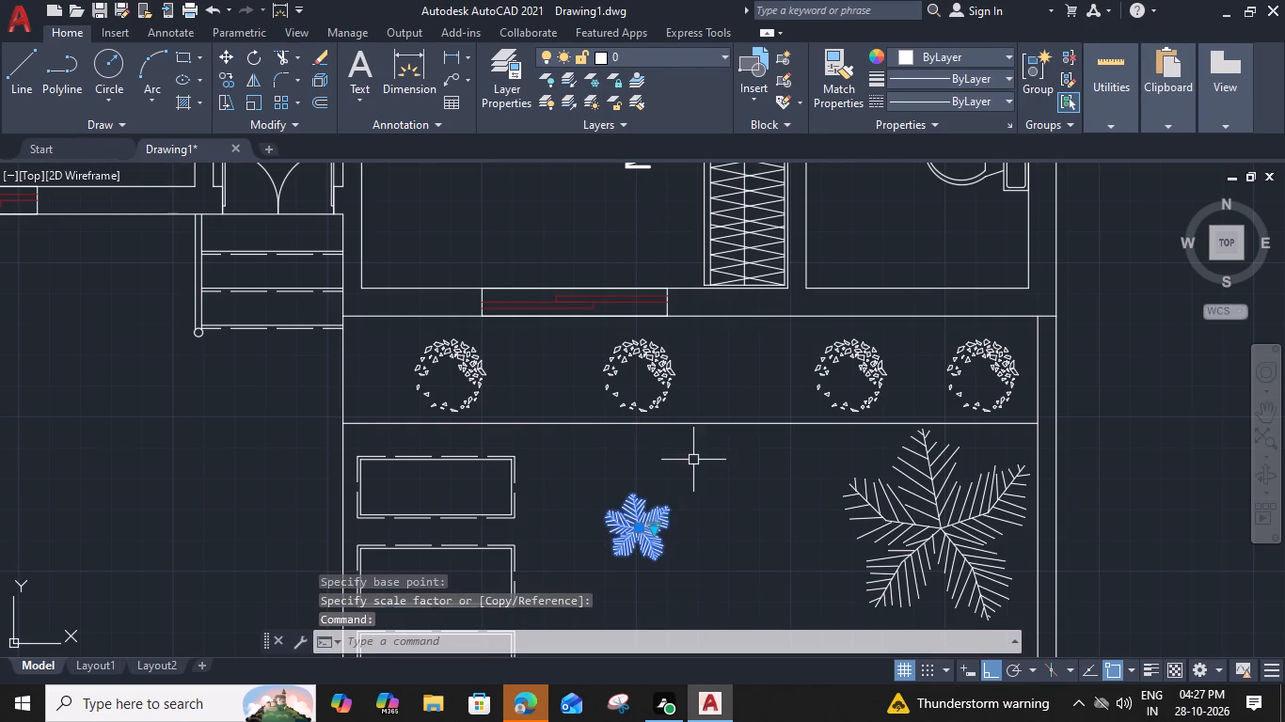
Switch the reduced palm block to its Type 1 Evergreen (Plan) variant.
scroll(644, 532, "up", 1)
left_click(658, 530)
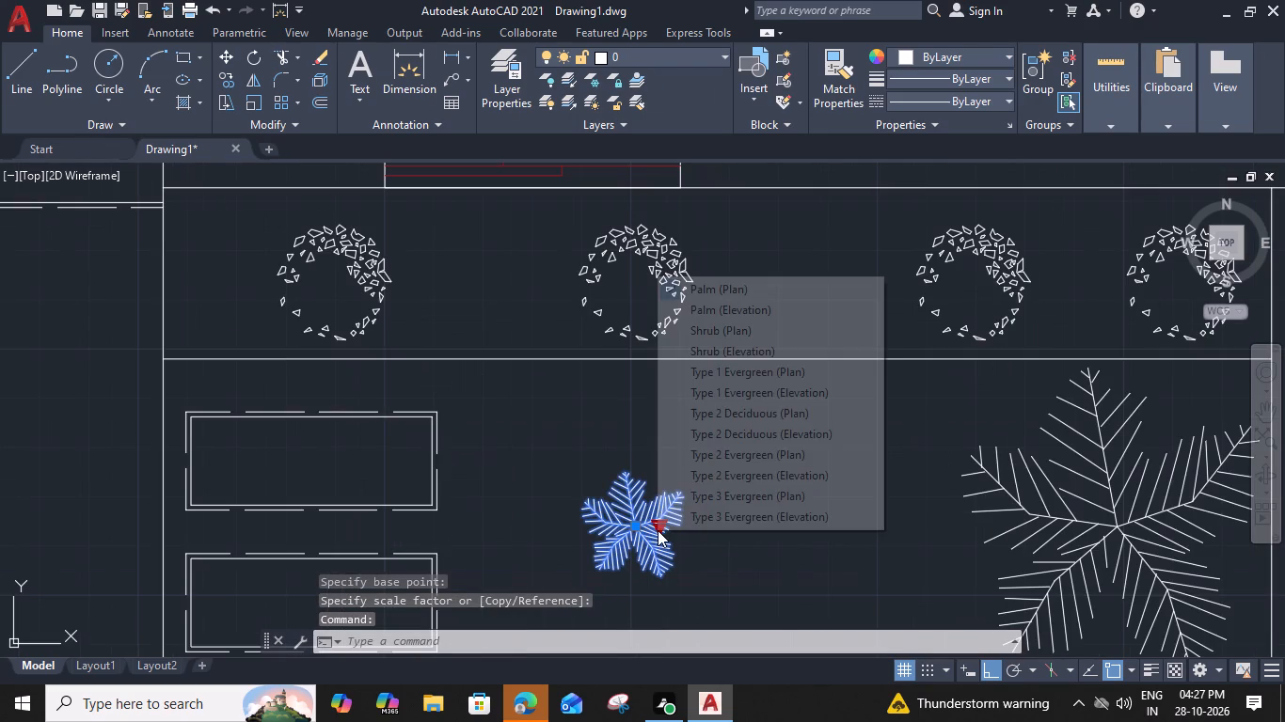
left_click(773, 367)
Move the evergreen straight up into the strip above the garden line, level with the row of shrubs.
scroll(765, 486, "down", 1)
middle_click_drag(767, 469, 780, 439)
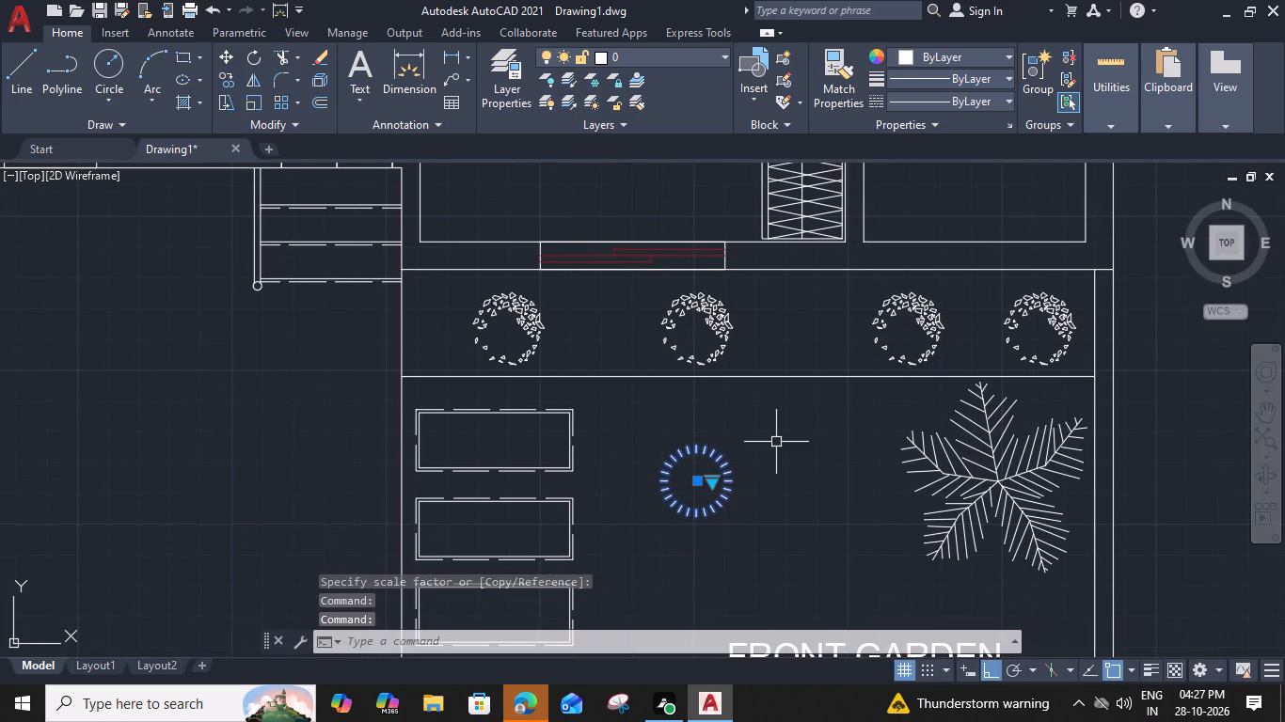
key("m")
key("space")
left_click(701, 481)
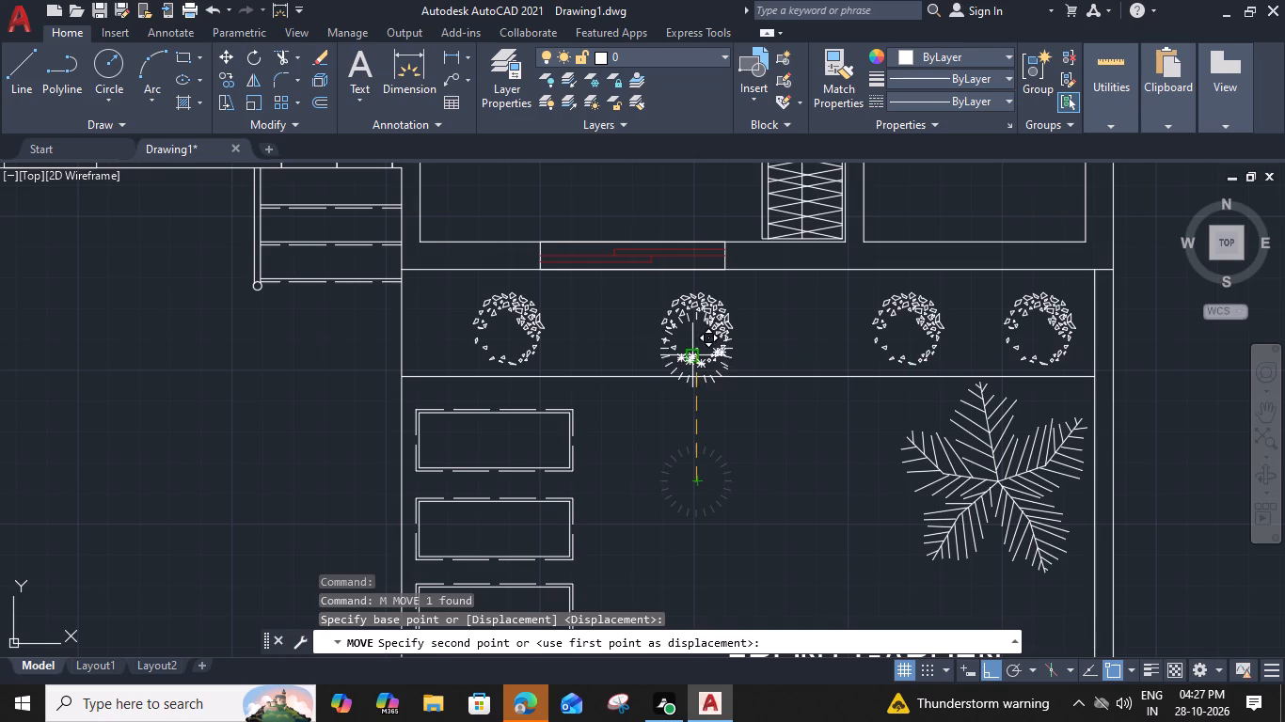
left_click(559, 328)
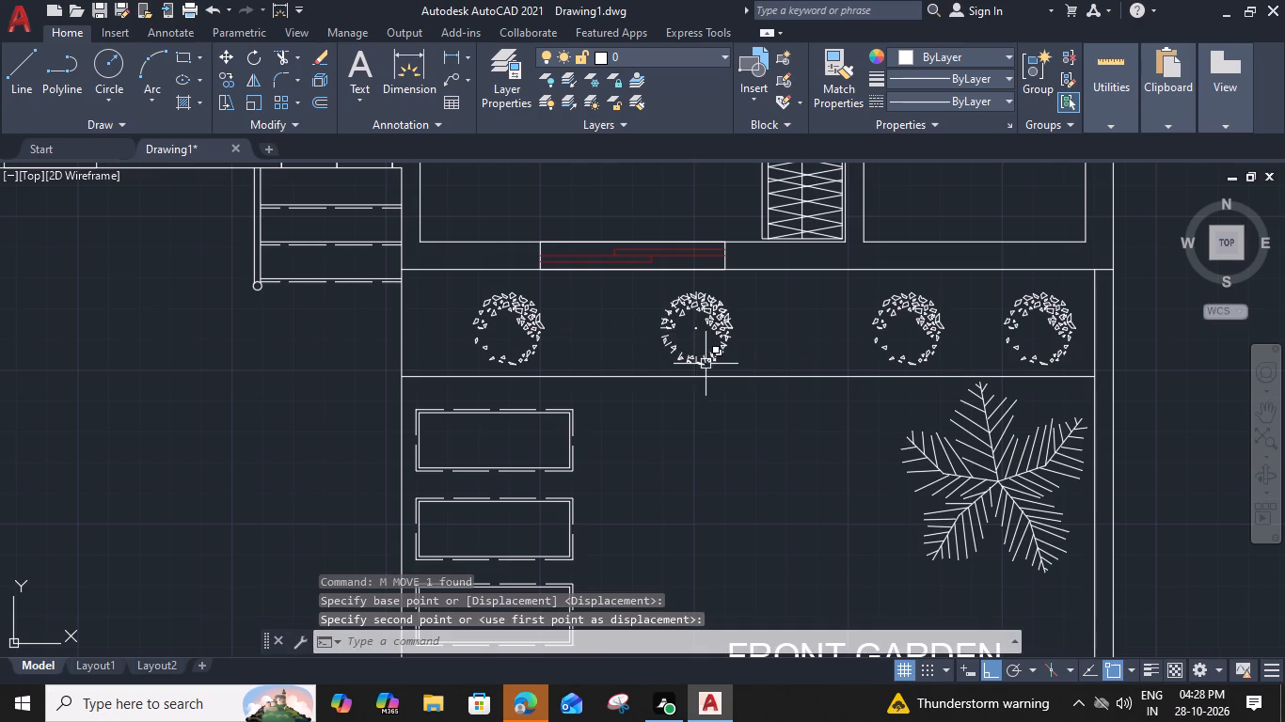
Move the evergreen horizontally left into the gap between the first and second shrubs.
scroll(664, 355, "up", 3)
left_click(686, 307)
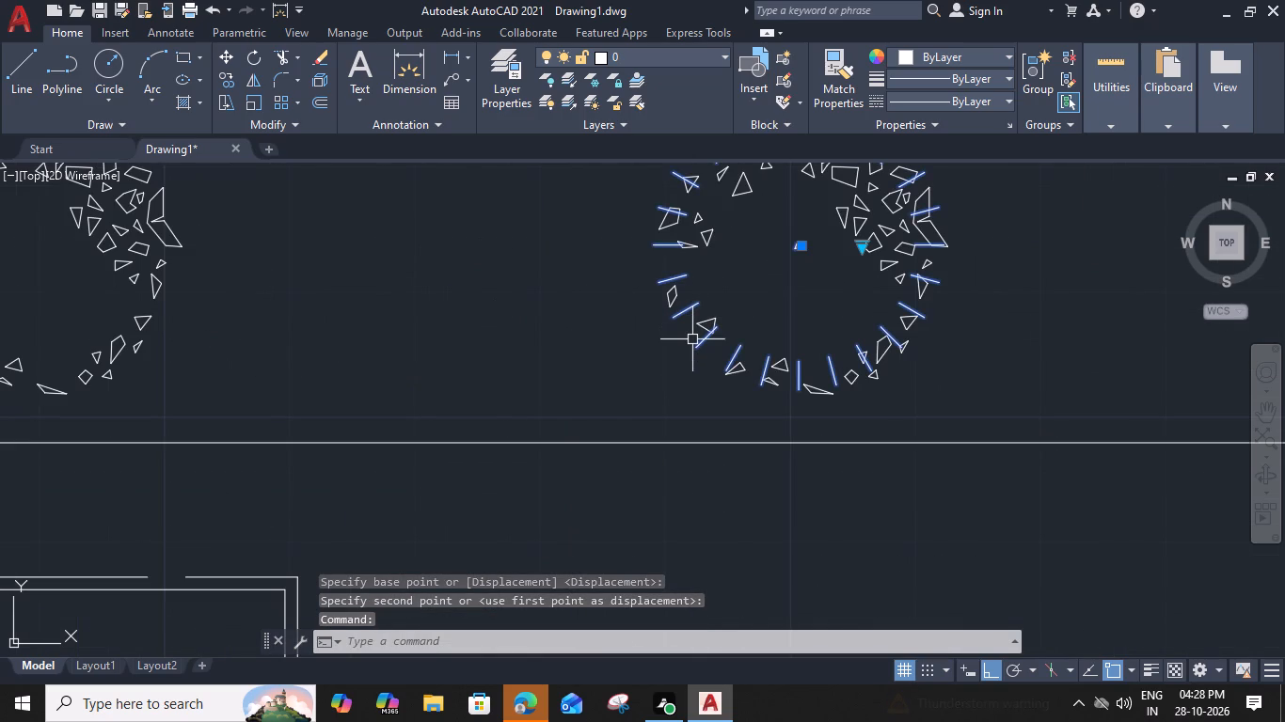
key("m")
key("space")
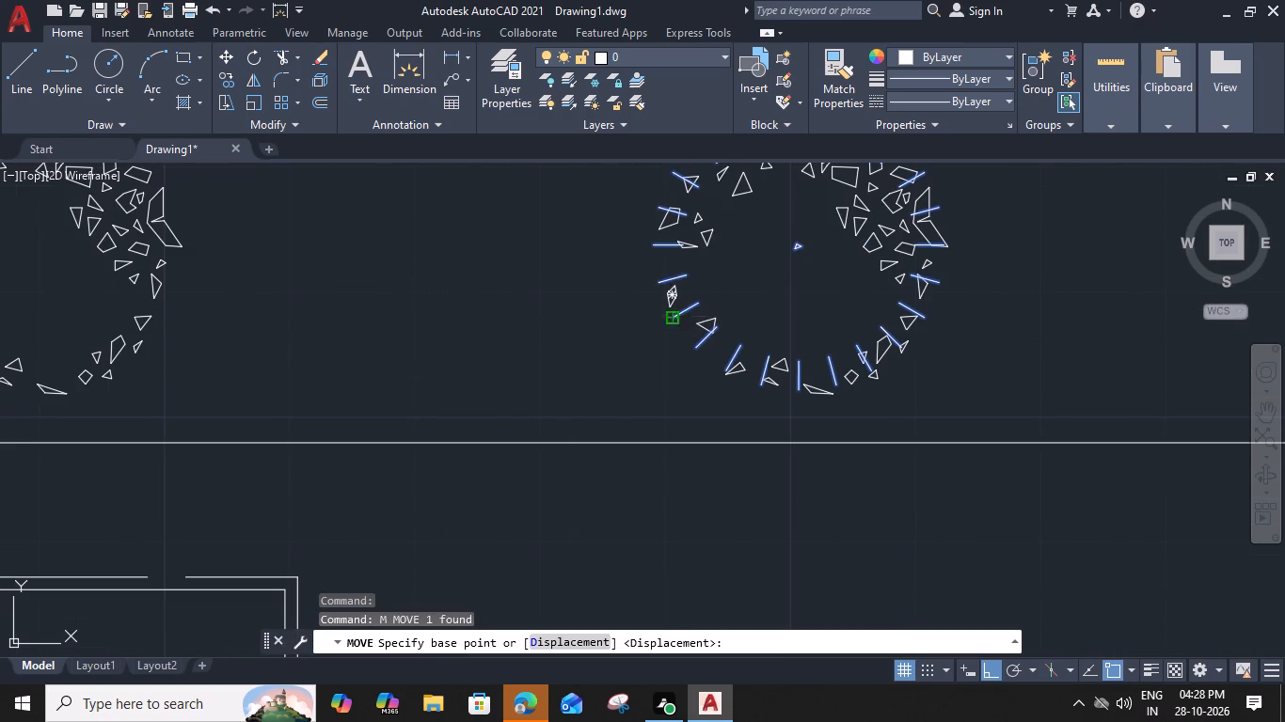
left_click(678, 317)
scroll(520, 323, "down", 2)
middle_click_drag(520, 324, 686, 324)
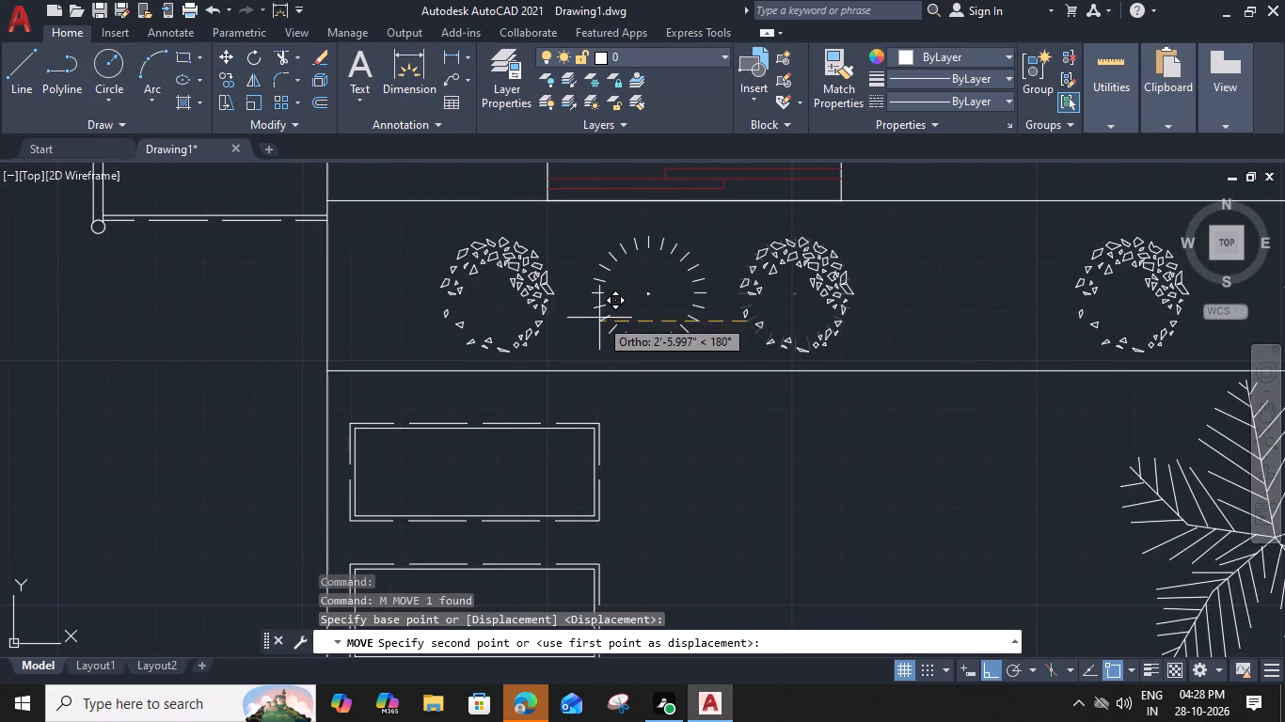
left_click(592, 318)
Copy the evergreen three times along the strip: between the second and third shrubs, between the third and fourth, and left of the first.
left_click(606, 318)
key("c")
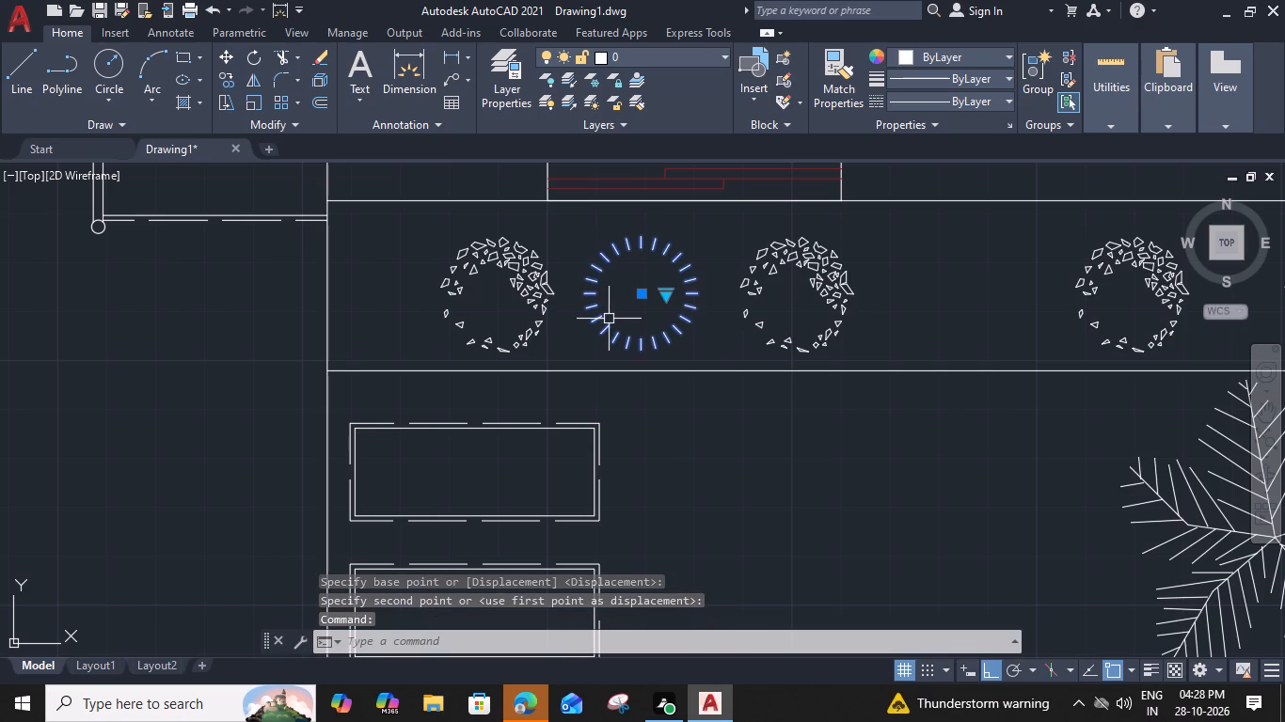
type("O")
key("space")
left_click(702, 291)
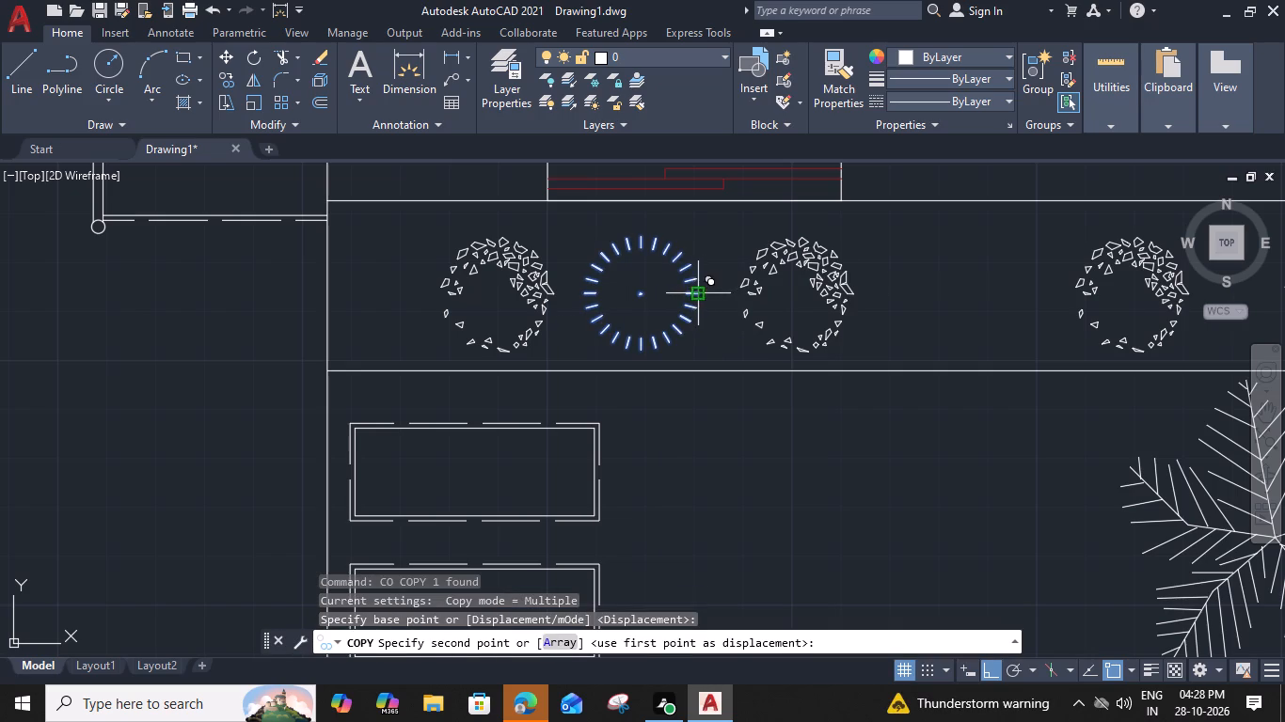
left_click(1029, 301)
middle_click_drag(1029, 301, 1028, 301)
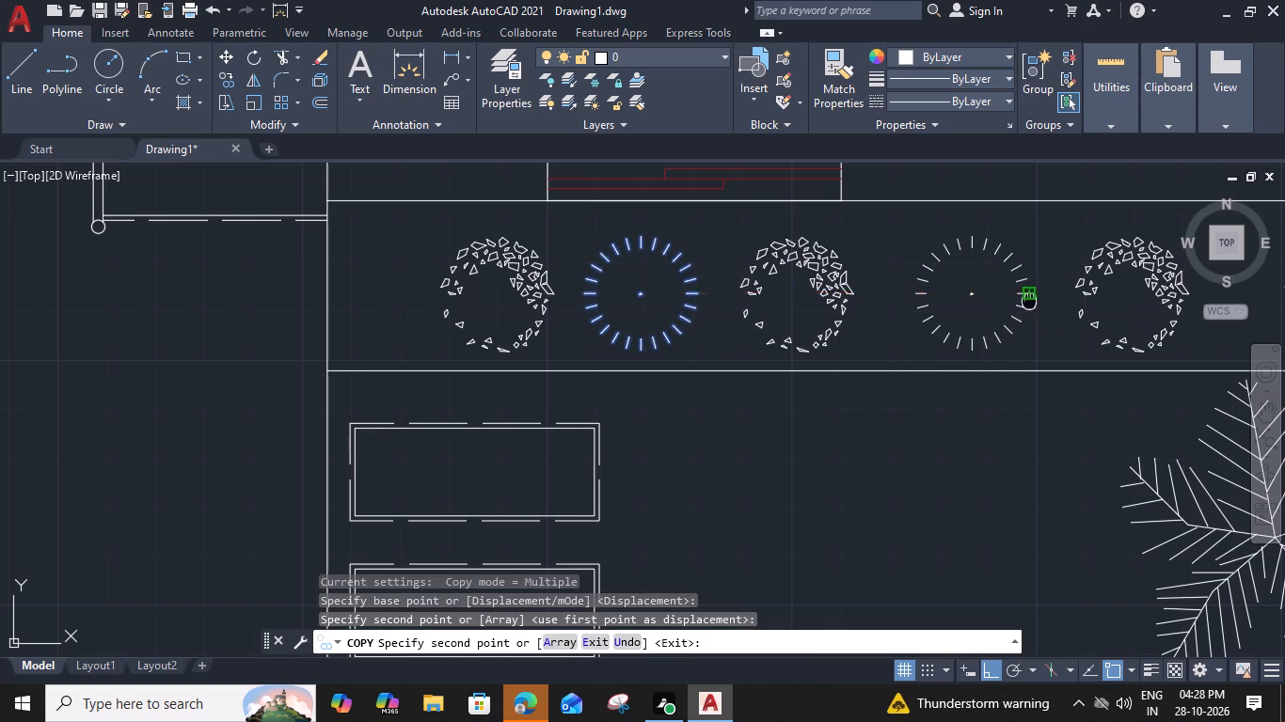
middle_click_drag(1028, 301, 764, 308)
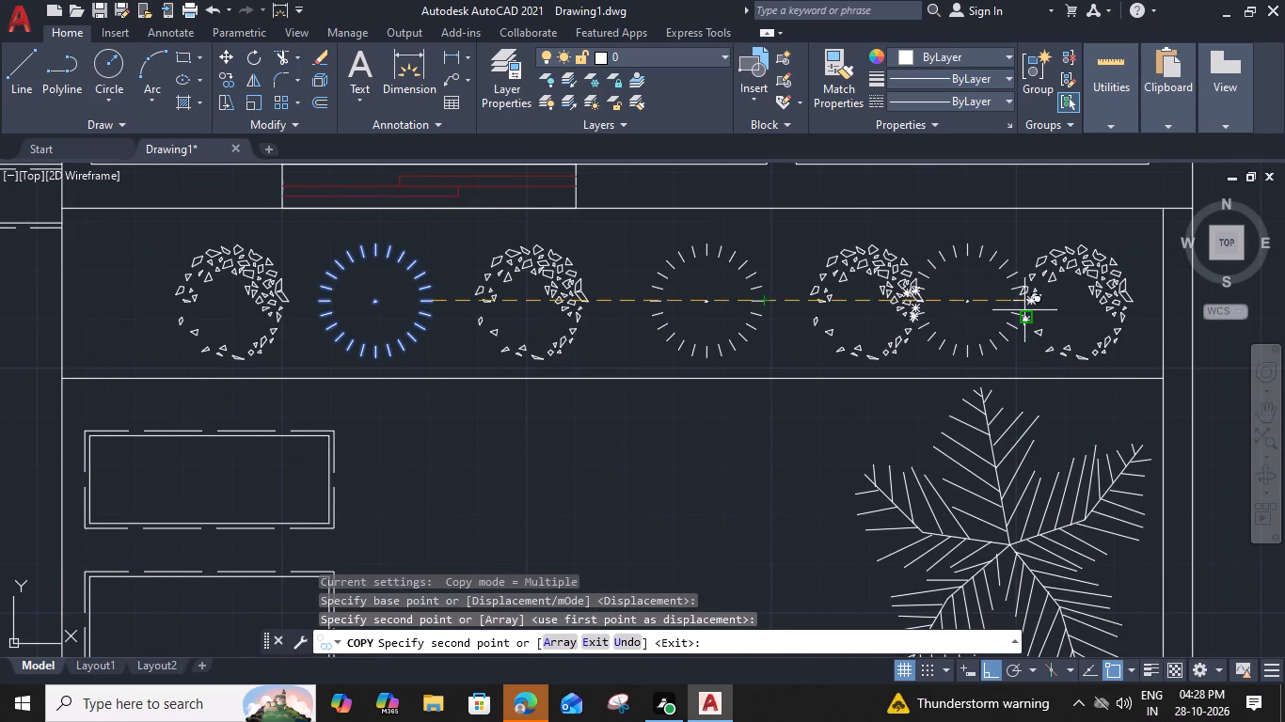
scroll(1023, 306, "up", 3)
left_click(1041, 292)
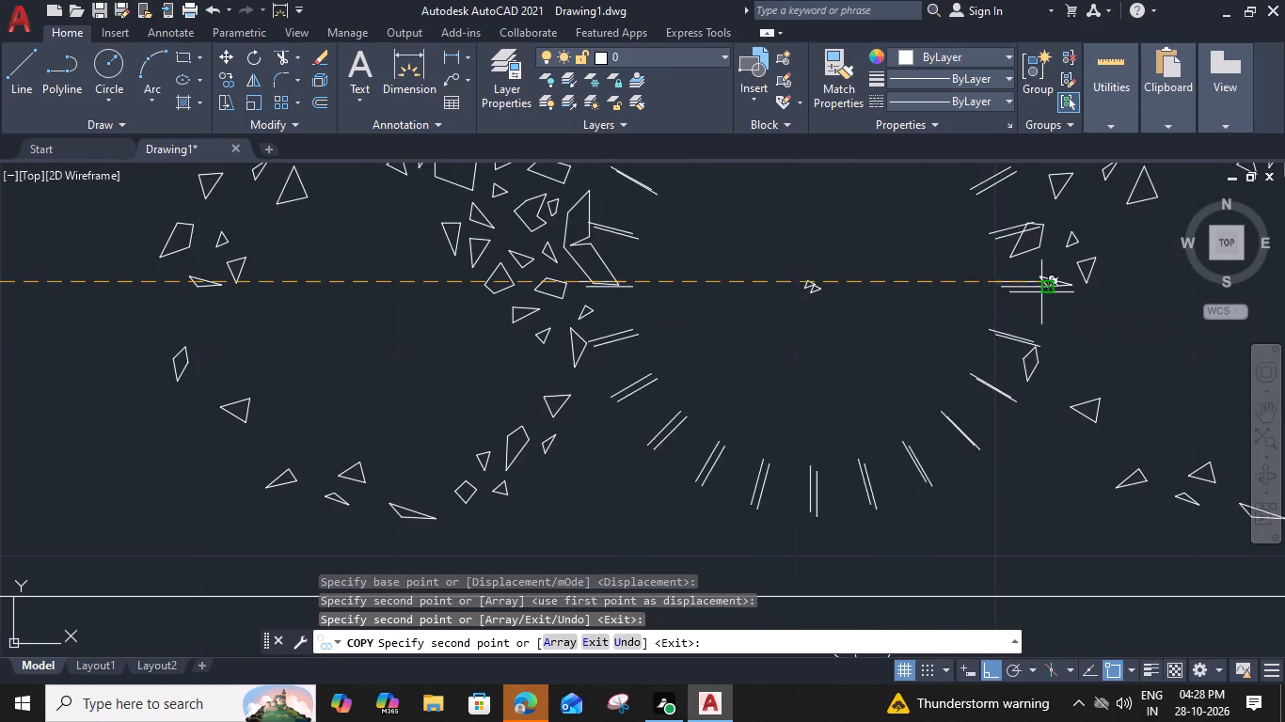
scroll(1041, 293, "down", 3)
middle_click_drag(663, 304, 781, 312)
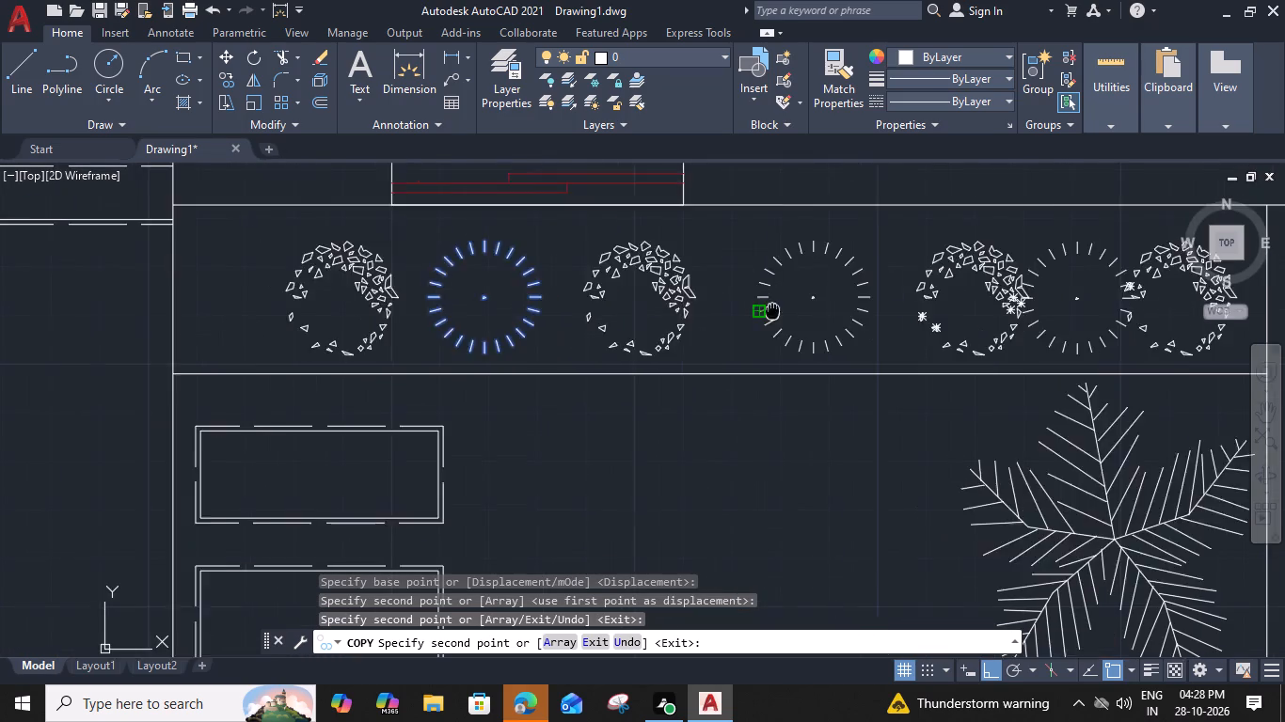
middle_click_drag(781, 312, 981, 329)
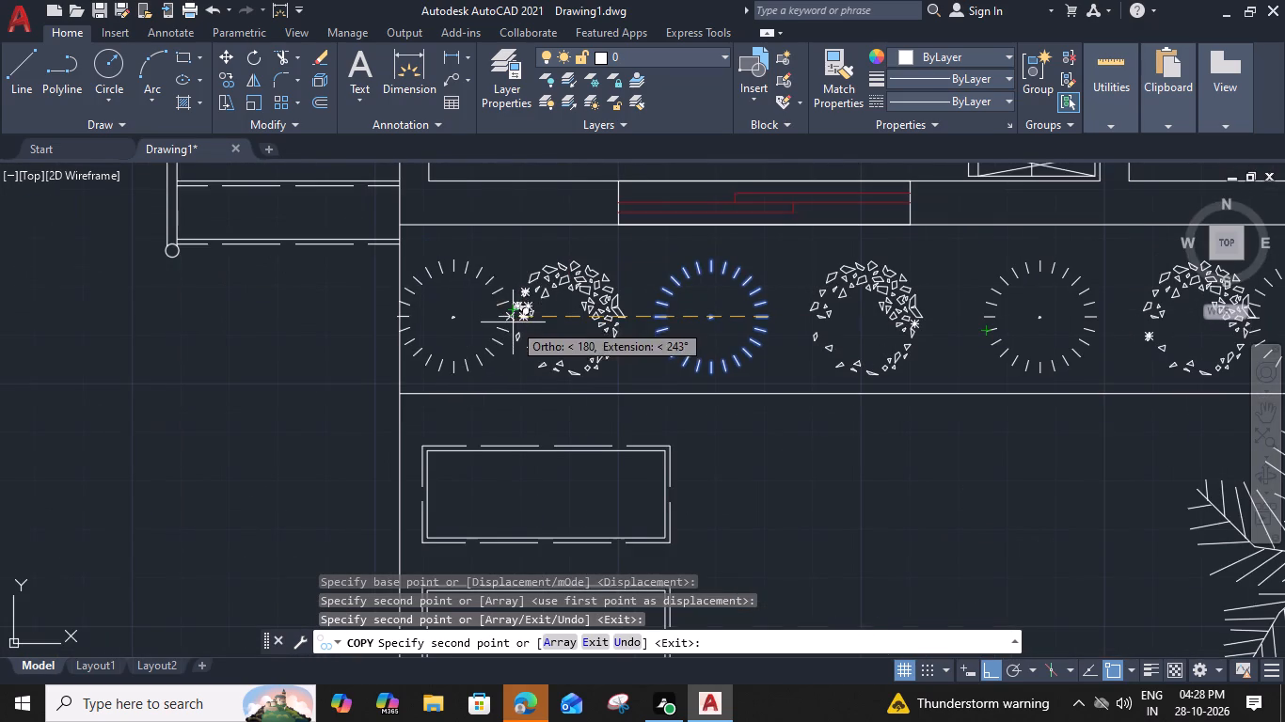
scroll(513, 322, "up", 3)
left_click(516, 306)
scroll(517, 307, "down", 3)
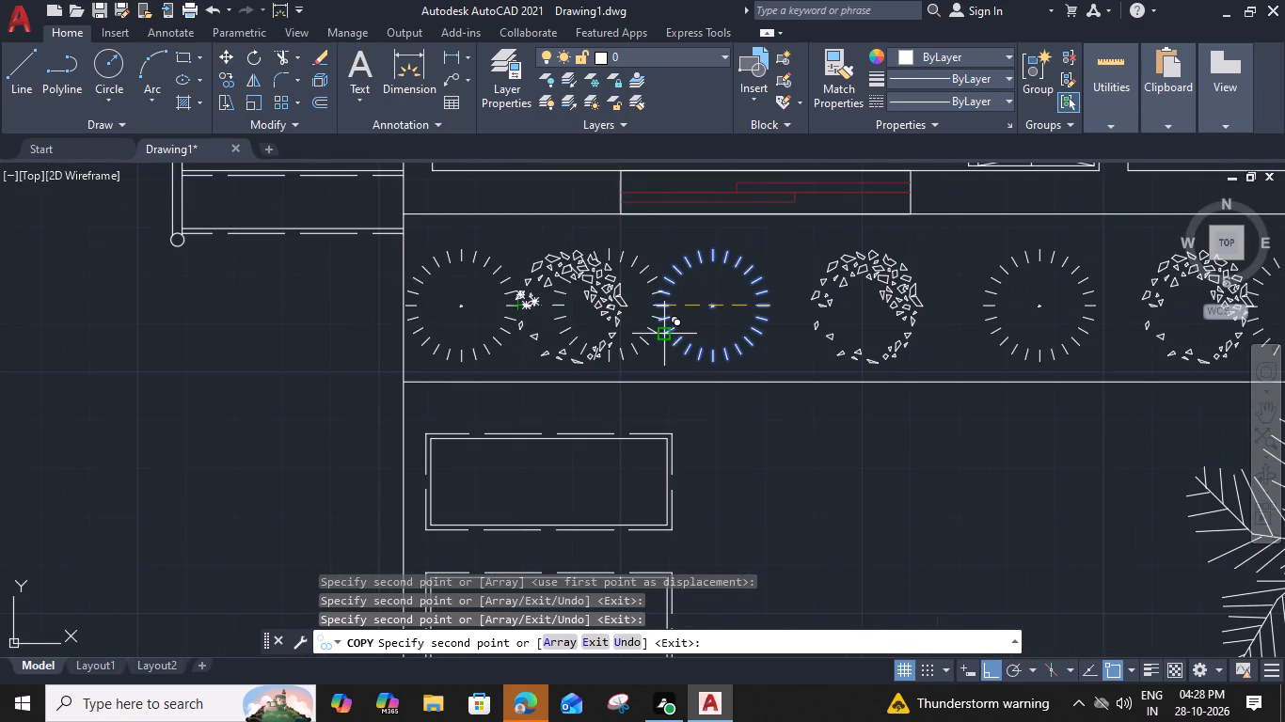
key("Escape")
Copy the original evergreen straight down beside the bottom paving slab near the front boundary wall.
left_click(672, 336)
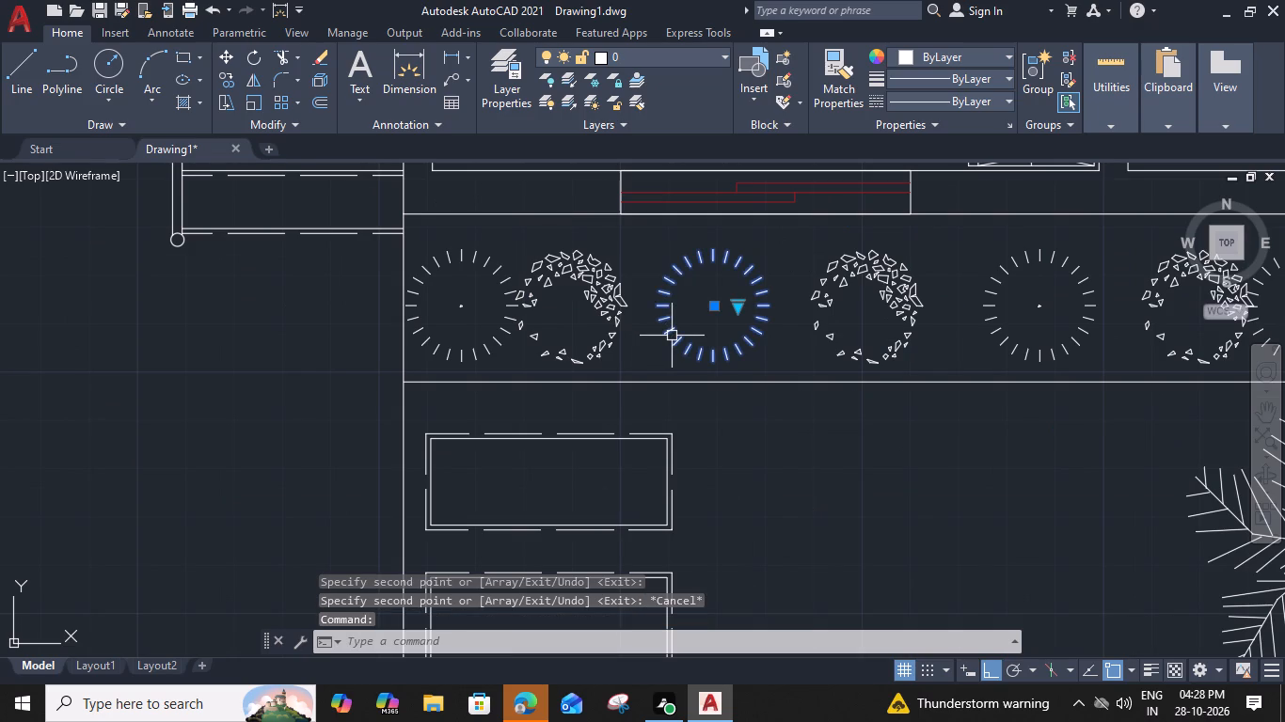
type("CO")
key("space")
left_click(674, 353)
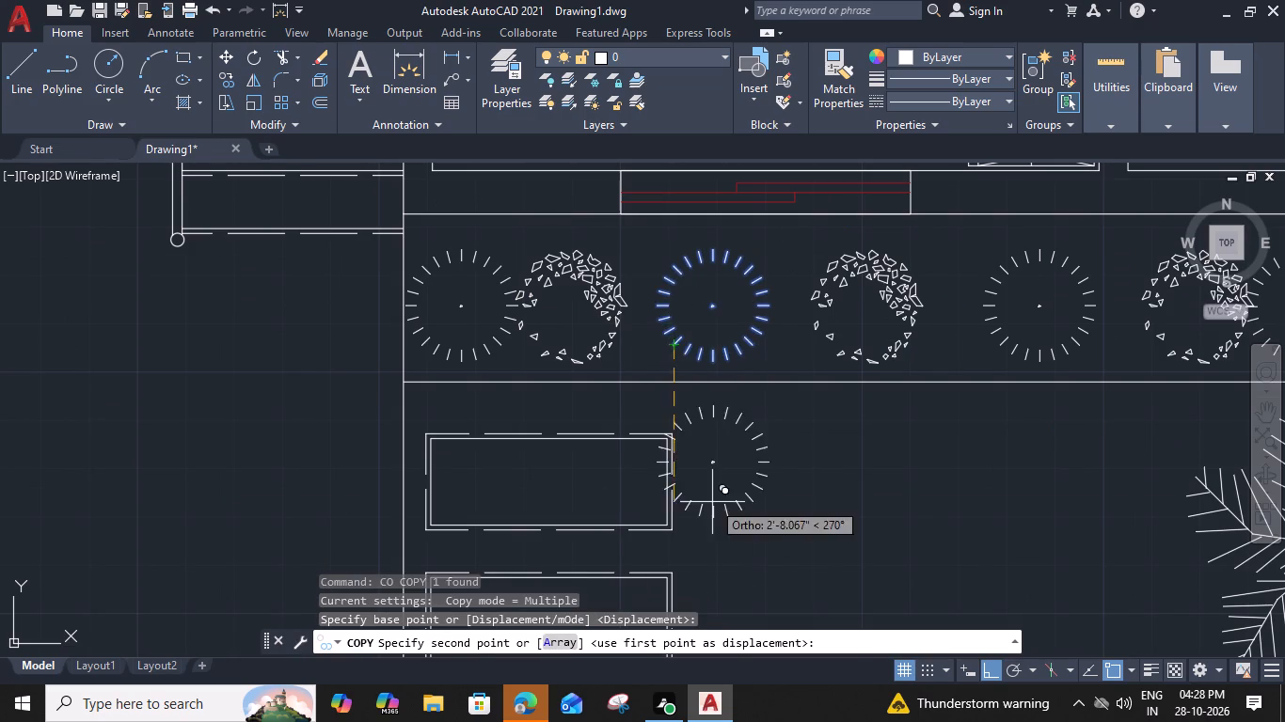
middle_click_drag(715, 502, 721, 229)
middle_click_drag(719, 528, 718, 188)
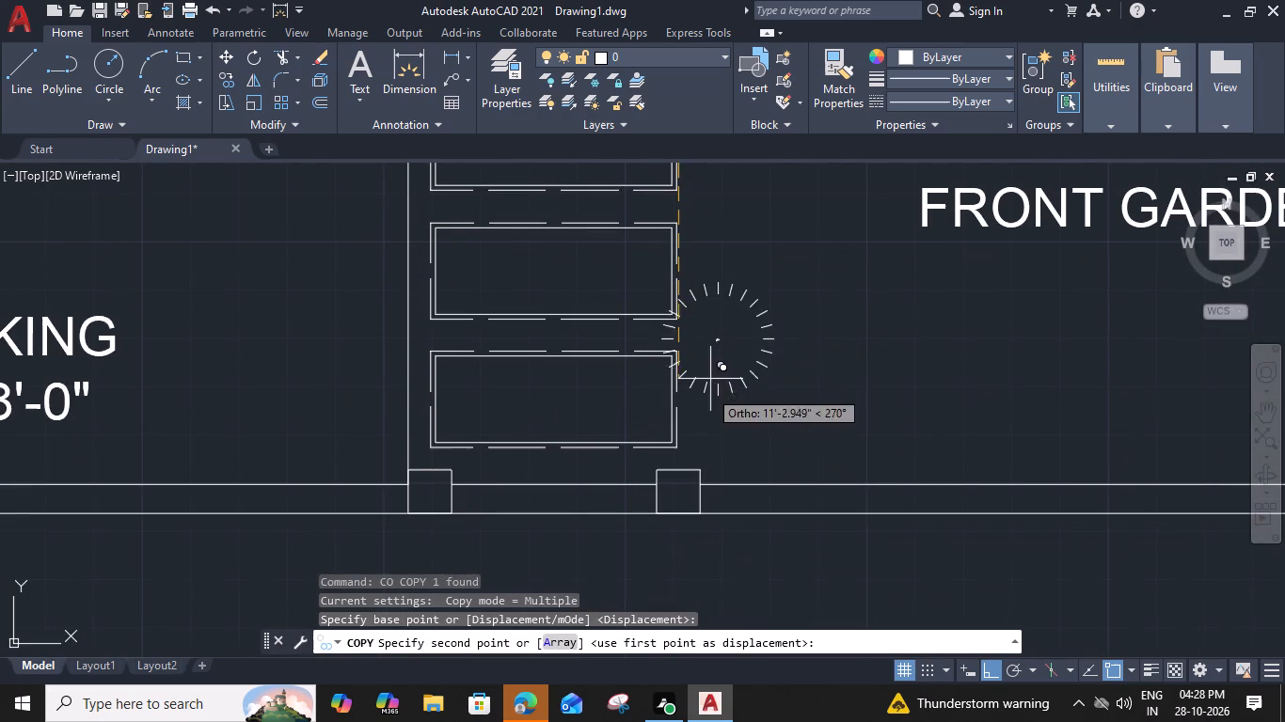
left_click(709, 439)
key("Escape")
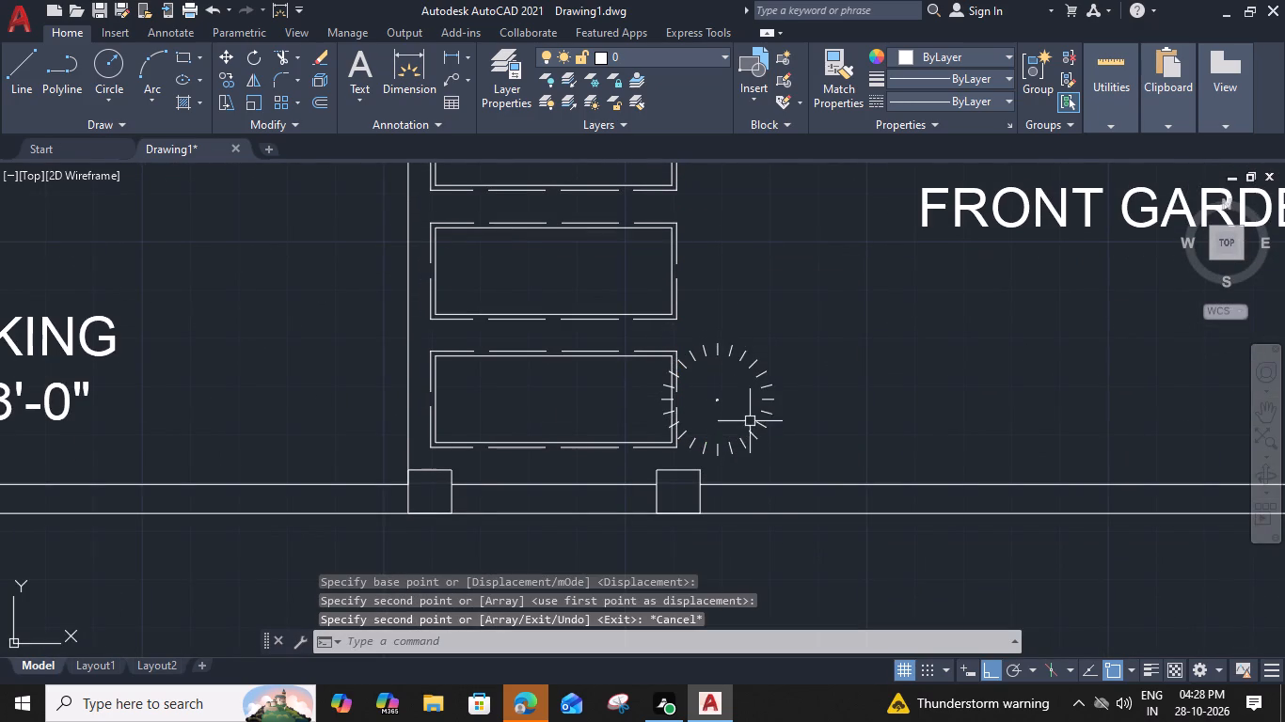
Move the lower evergreen horizontally right, clear of the bottom paving slab.
left_click(768, 405)
left_click(750, 447)
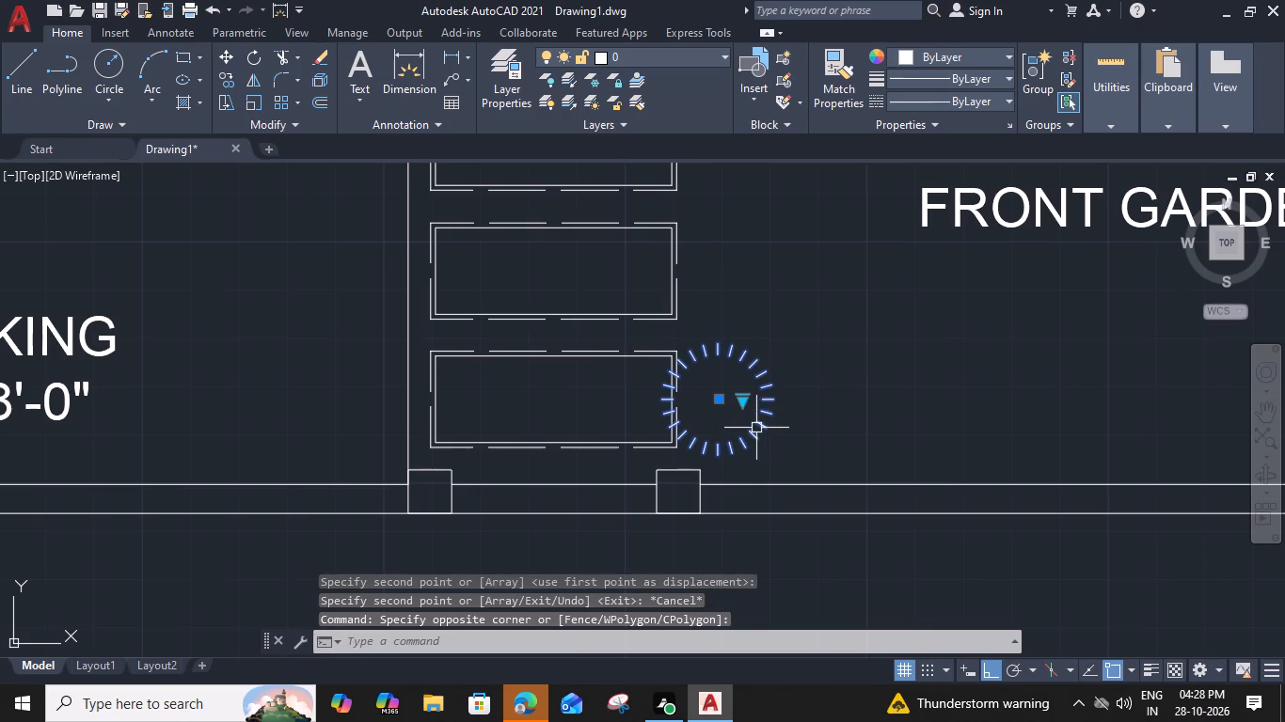
key("m")
key("space")
left_click(779, 404)
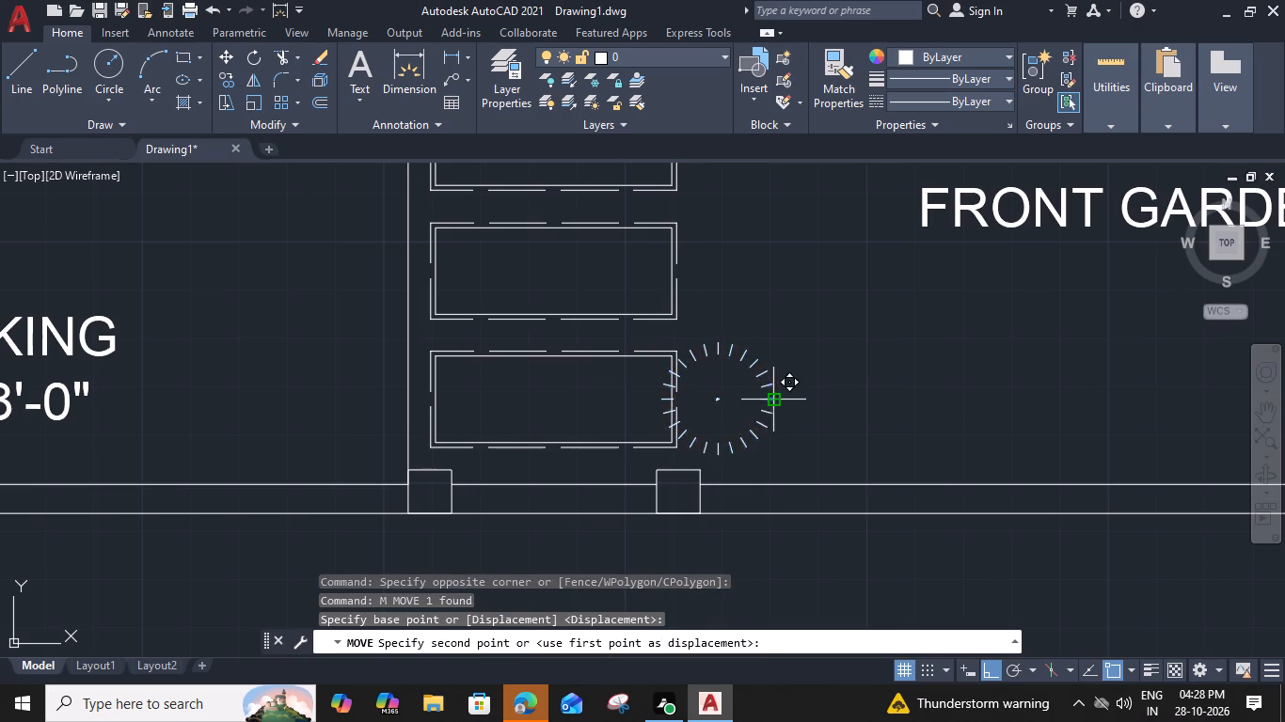
left_click(837, 417)
Copy the lower evergreen twice to the right, spacing the copies along the front boundary wall toward the corner shrub.
left_click(833, 411)
key("c")
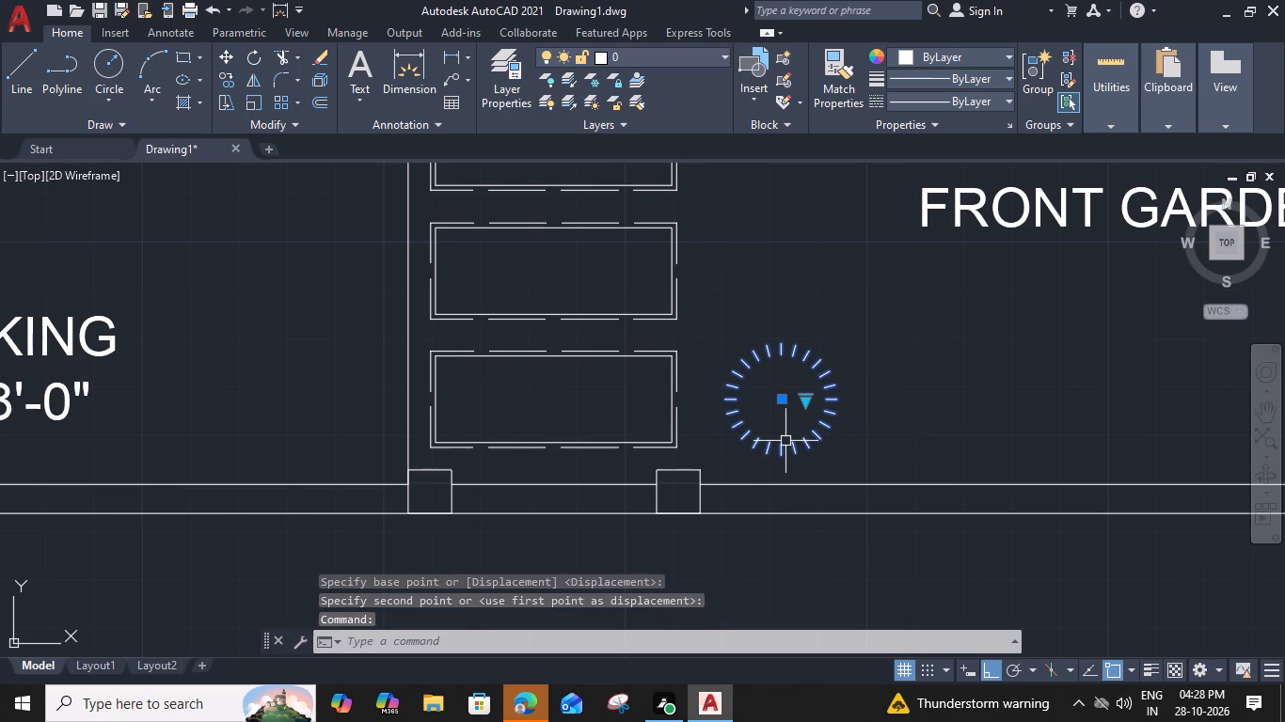
type("O")
key("space")
left_click(835, 402)
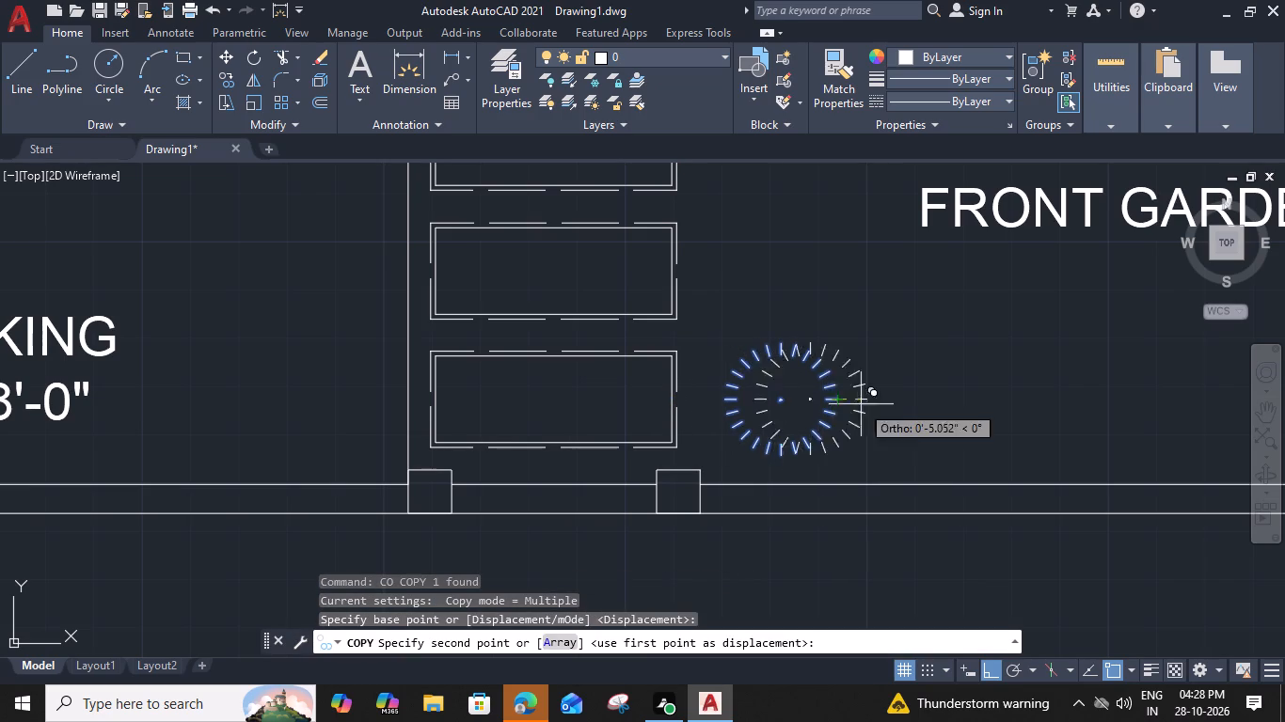
scroll(911, 408, "down", 2)
left_click(943, 413)
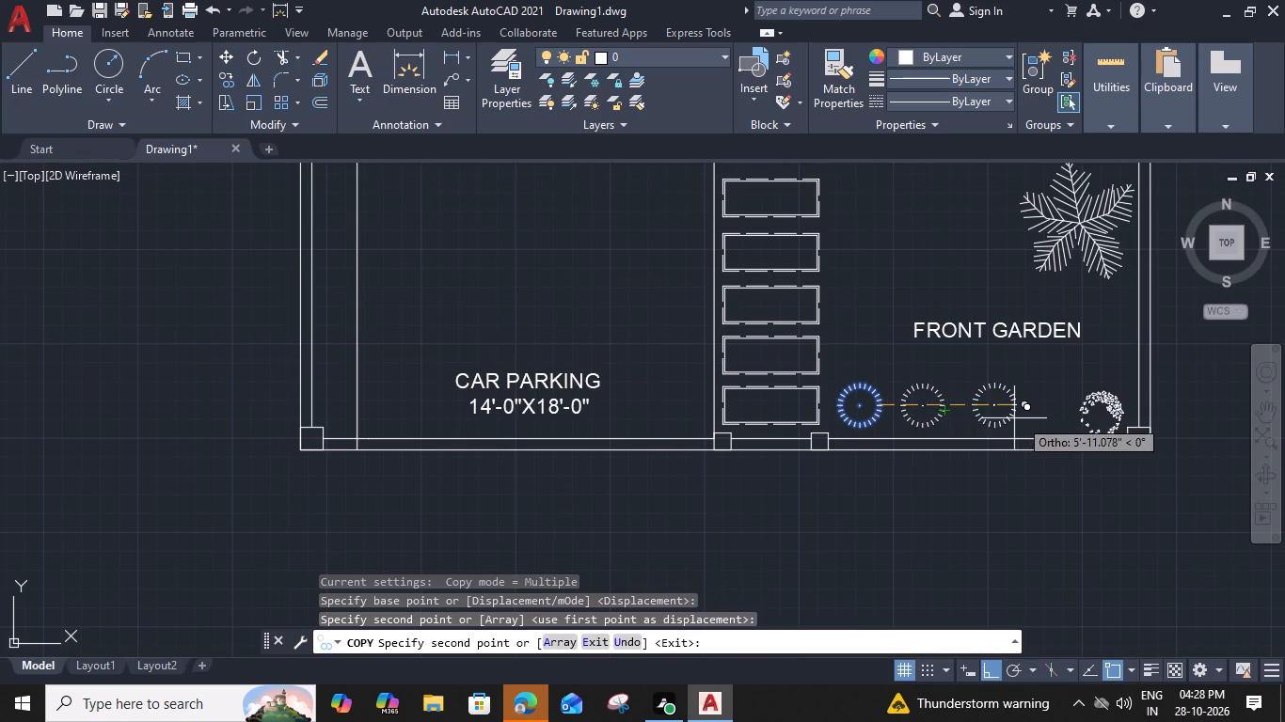
left_click(1023, 419)
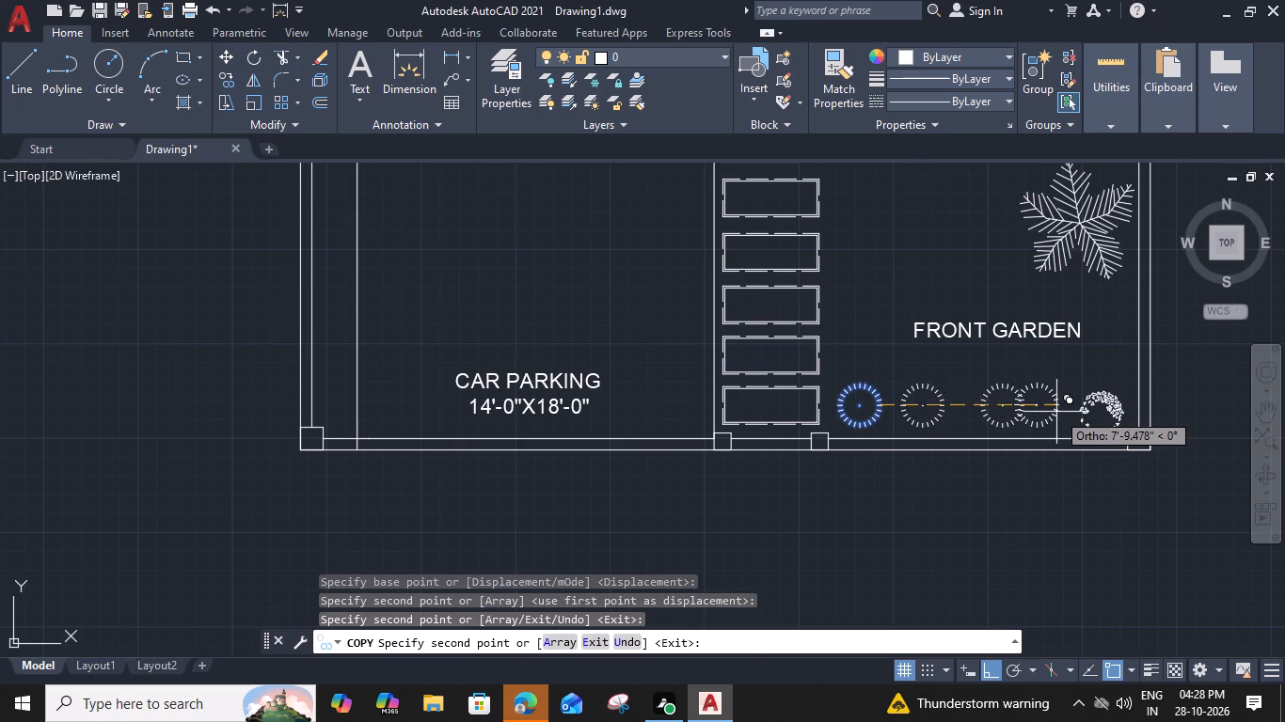
key("Escape")
Move the middle evergreen of the bottom row slightly right to even out the spacing.
left_click(945, 416)
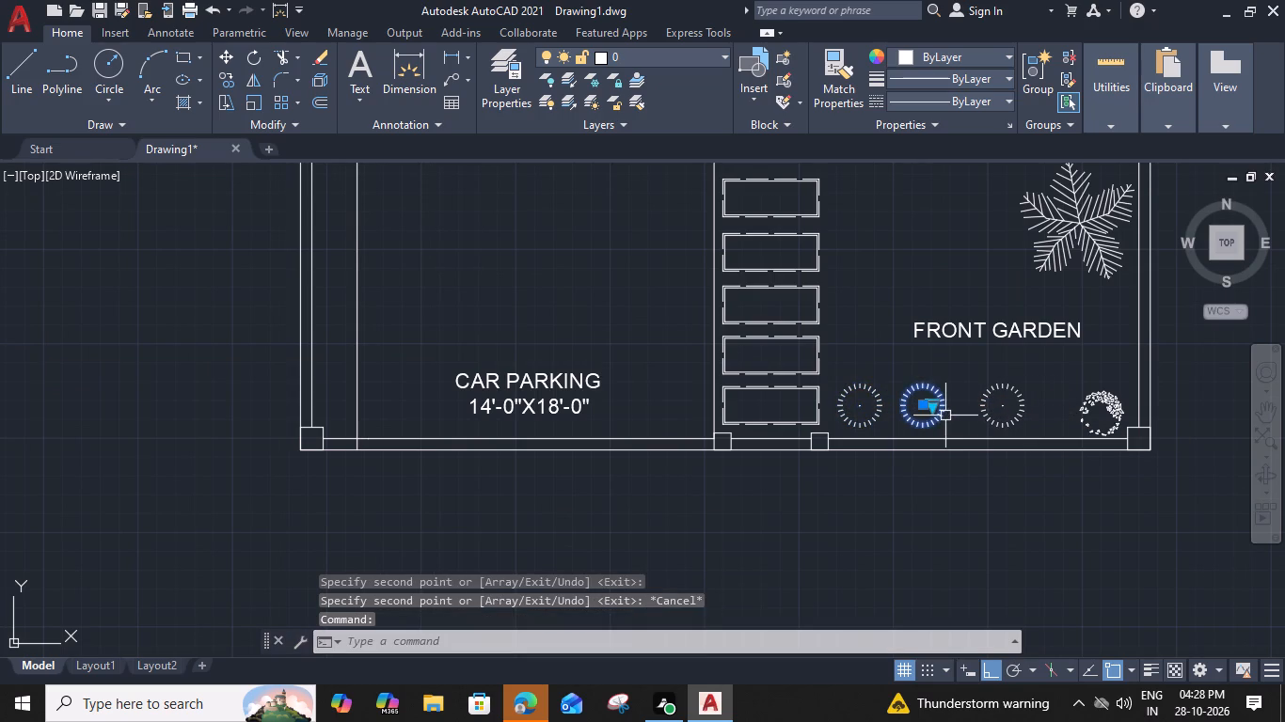
key("comma")
key("BackSpace")
key("m")
key("space")
scroll(936, 413, "up", 2)
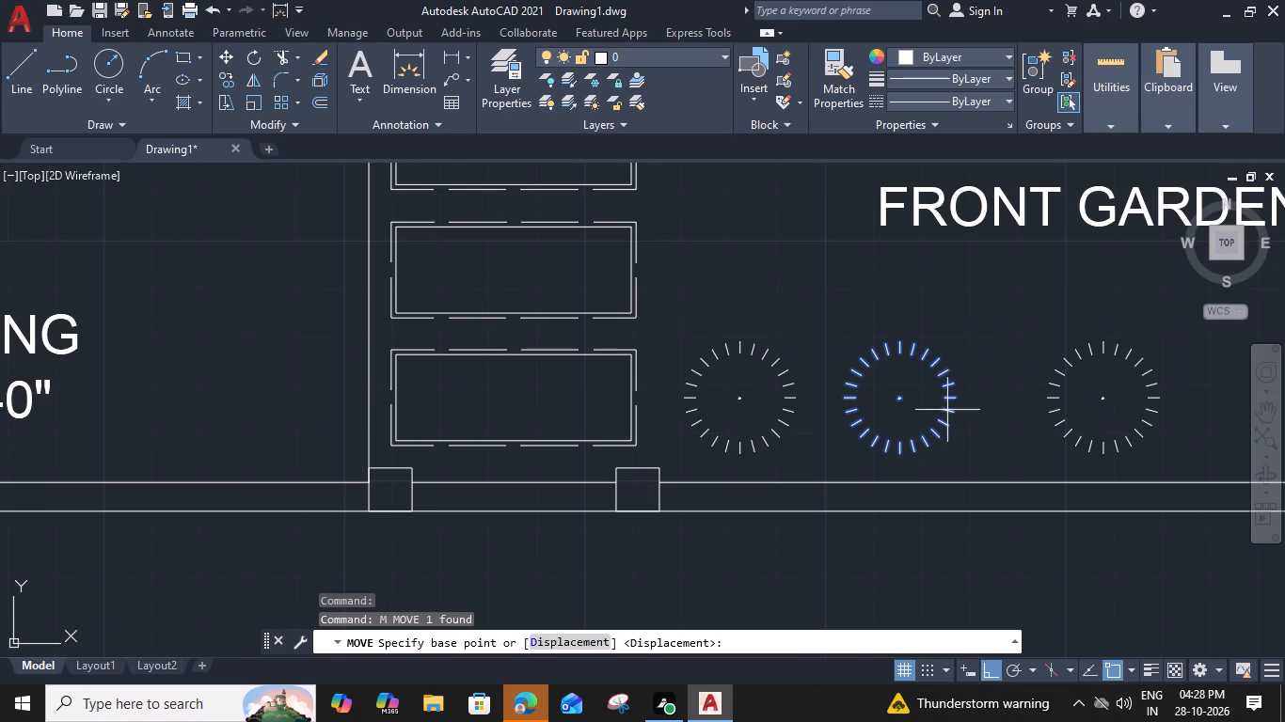
left_click(955, 397)
left_click(969, 403)
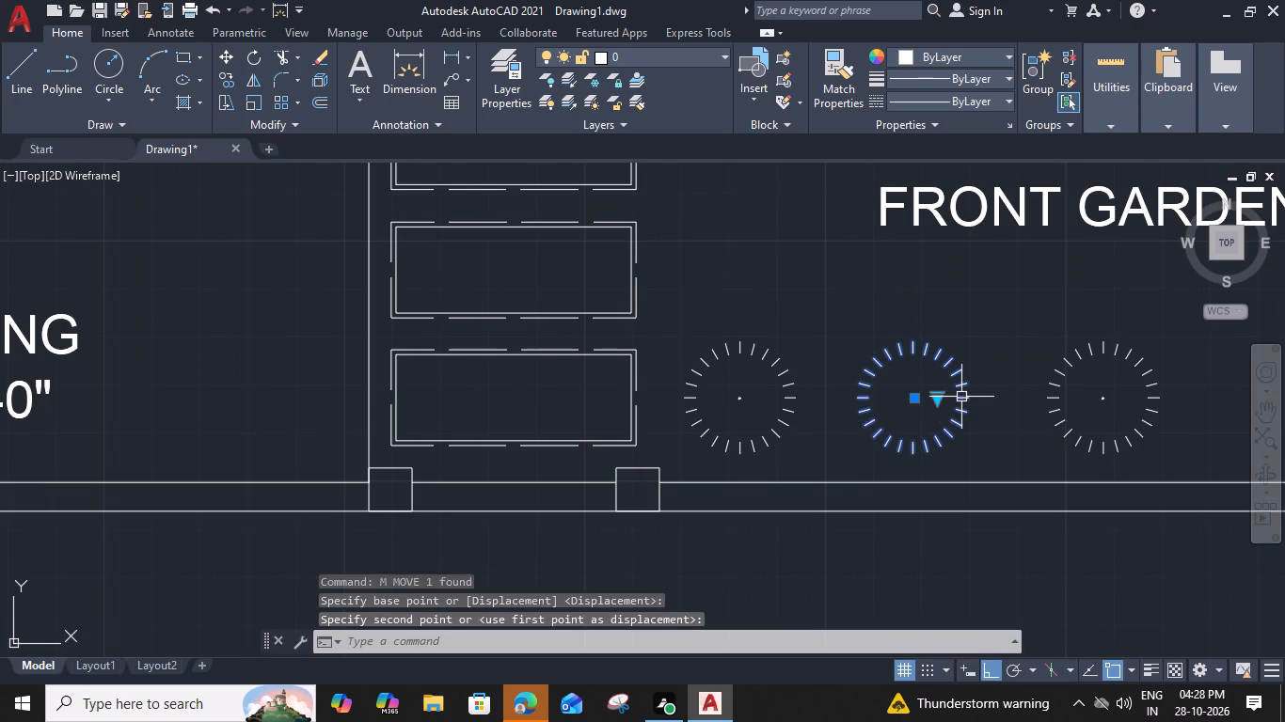
Copy the middle evergreen of the bottom row straight up to just above the FRONT GARDEN label.
left_click(961, 397)
key("c")
type("O")
key("space")
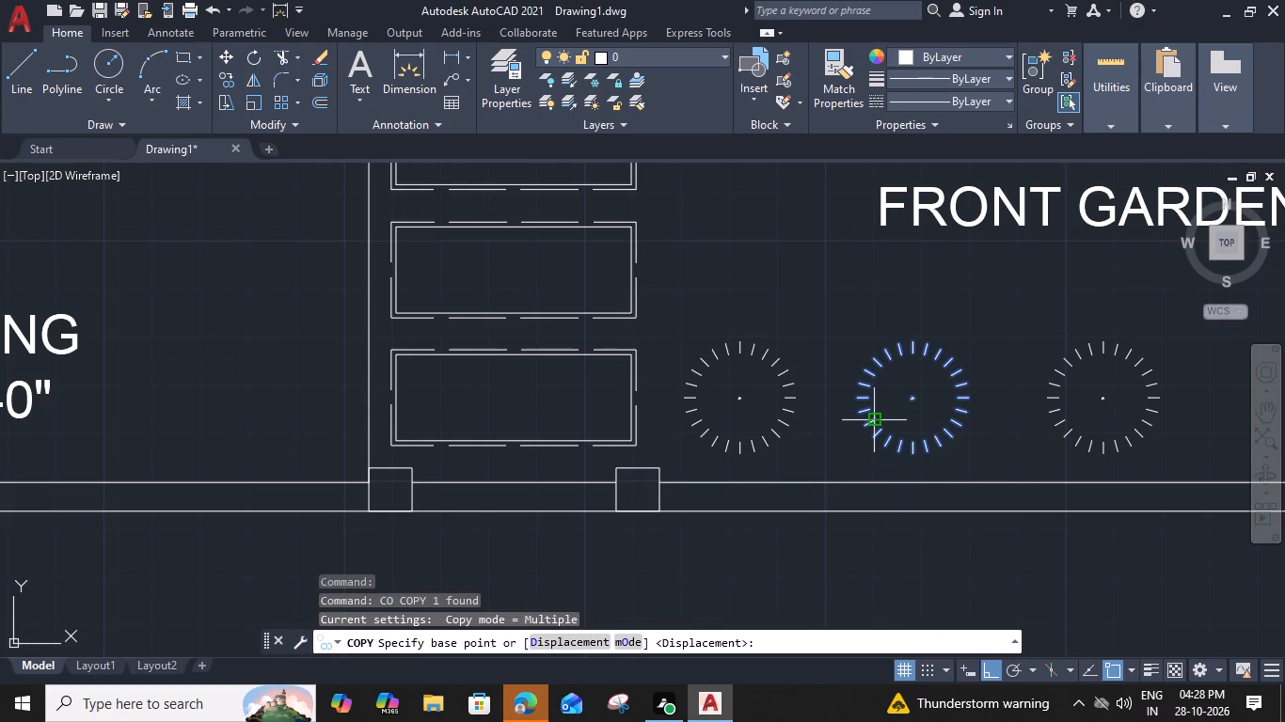
left_click(870, 420)
scroll(889, 306, "down", 2)
middle_click_drag(889, 308, 880, 348)
left_click(883, 255)
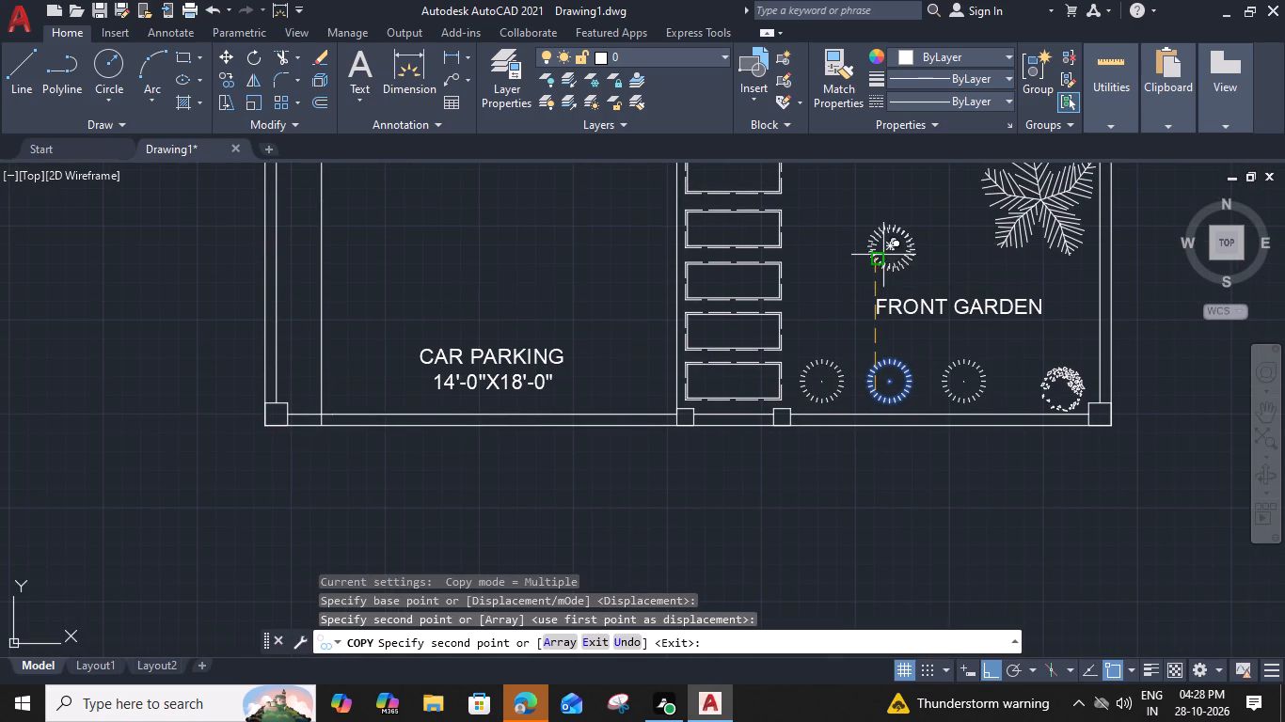
key("Escape")
Change the tree above the FRONT GARDEN label to the Type 2 Deciduous (Plan) variant.
double_click(879, 255)
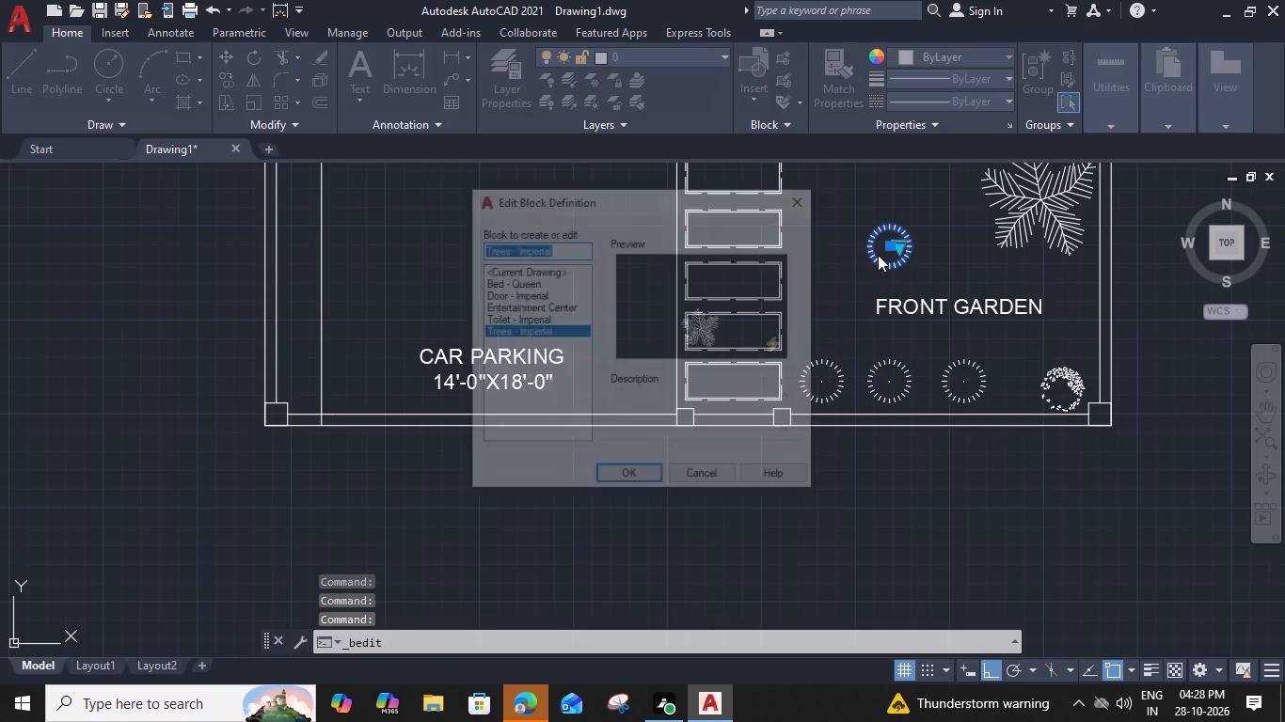
left_click(806, 196)
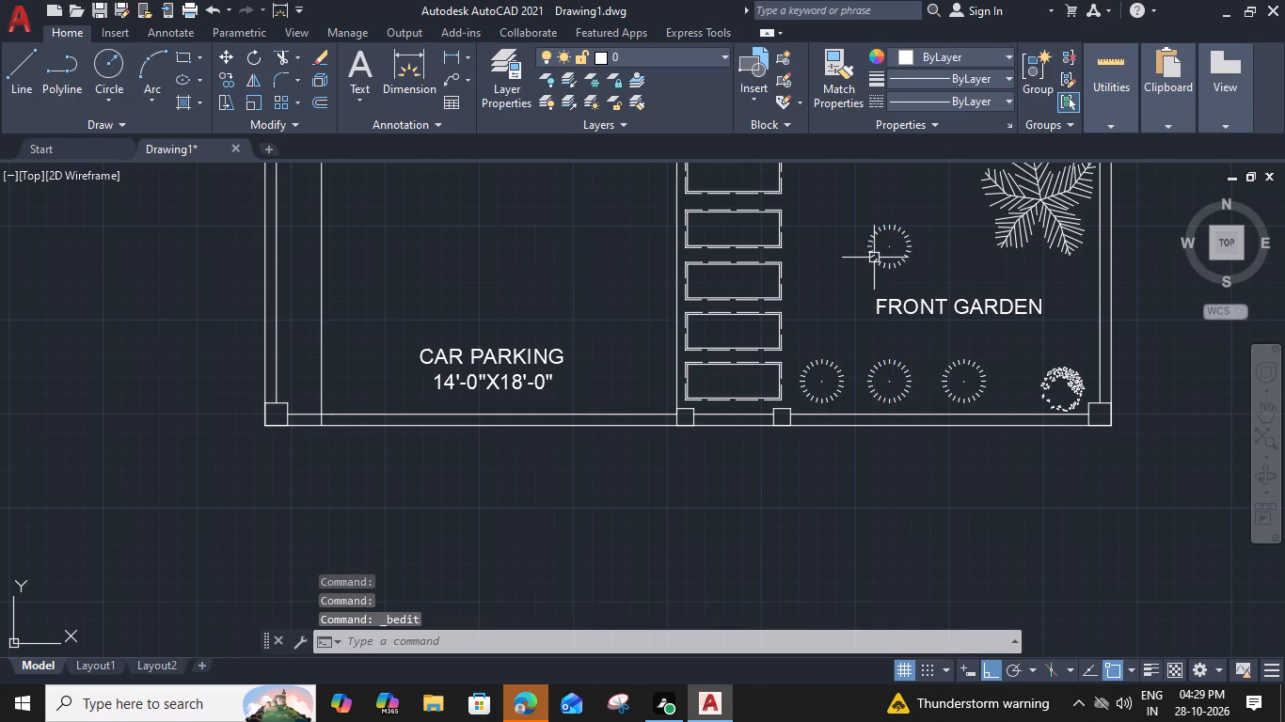
left_click(872, 259)
scroll(910, 245, "up", 3)
left_click(872, 243)
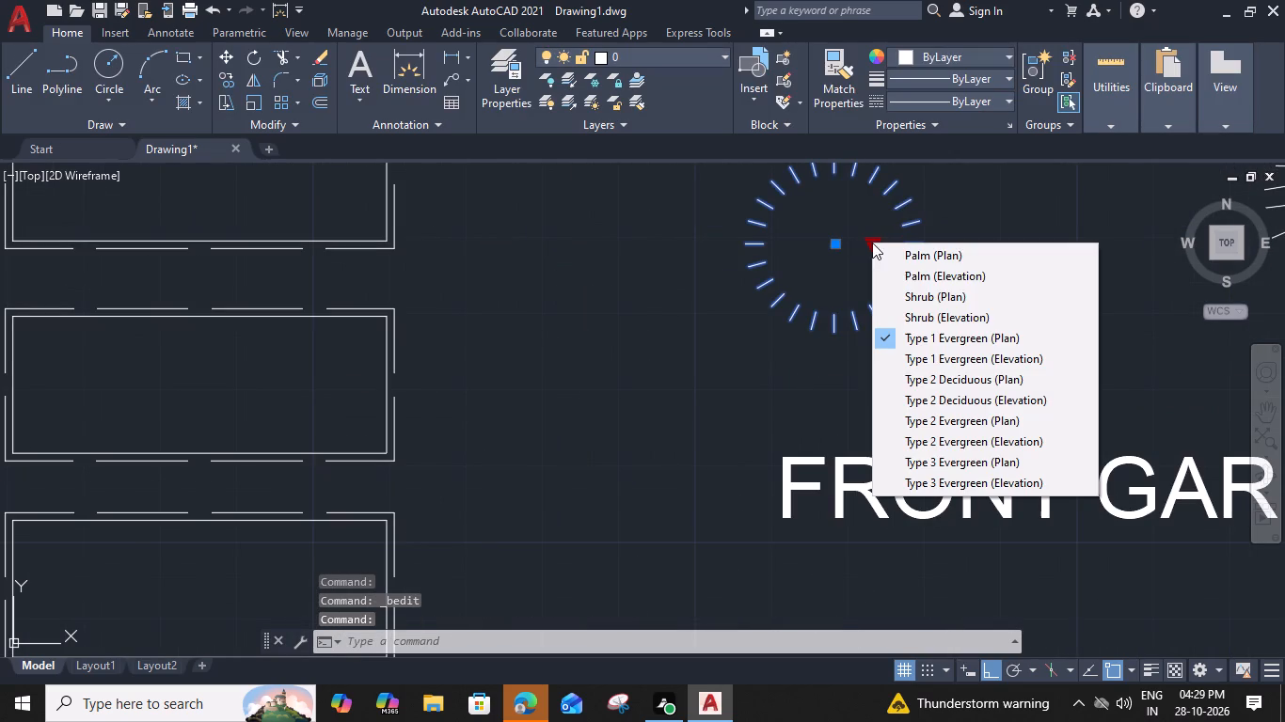
left_click(910, 385)
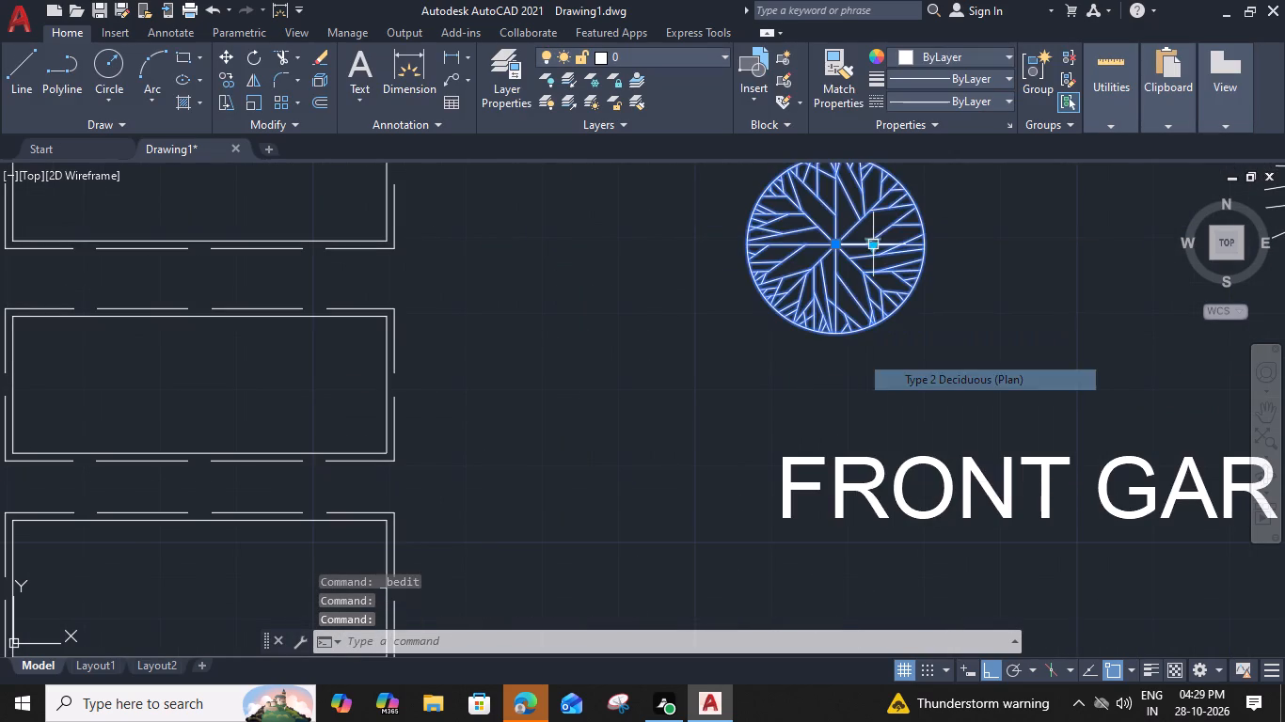
Copy the deciduous tree about 6' straight up into the planting strip and straight down to just above the bottom evergreen row.
scroll(895, 370, "down", 2)
type("CO")
key("space")
left_click(846, 345)
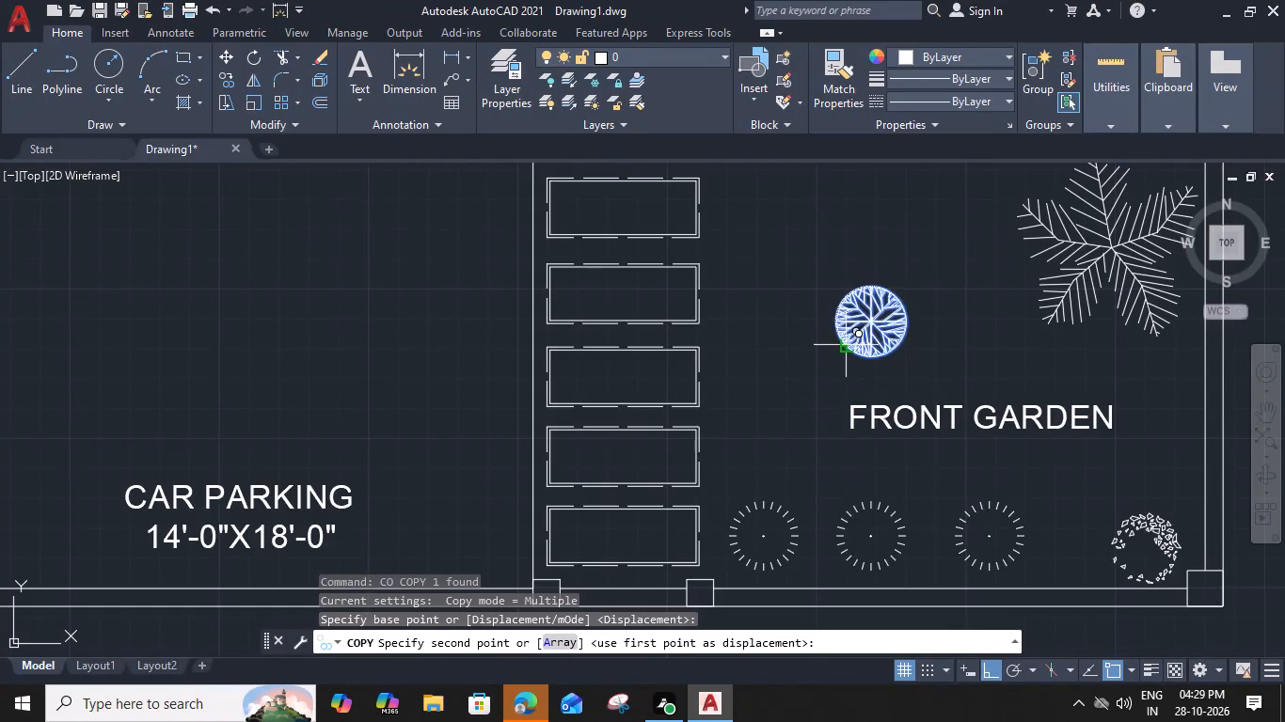
middle_click_drag(844, 291, 815, 542)
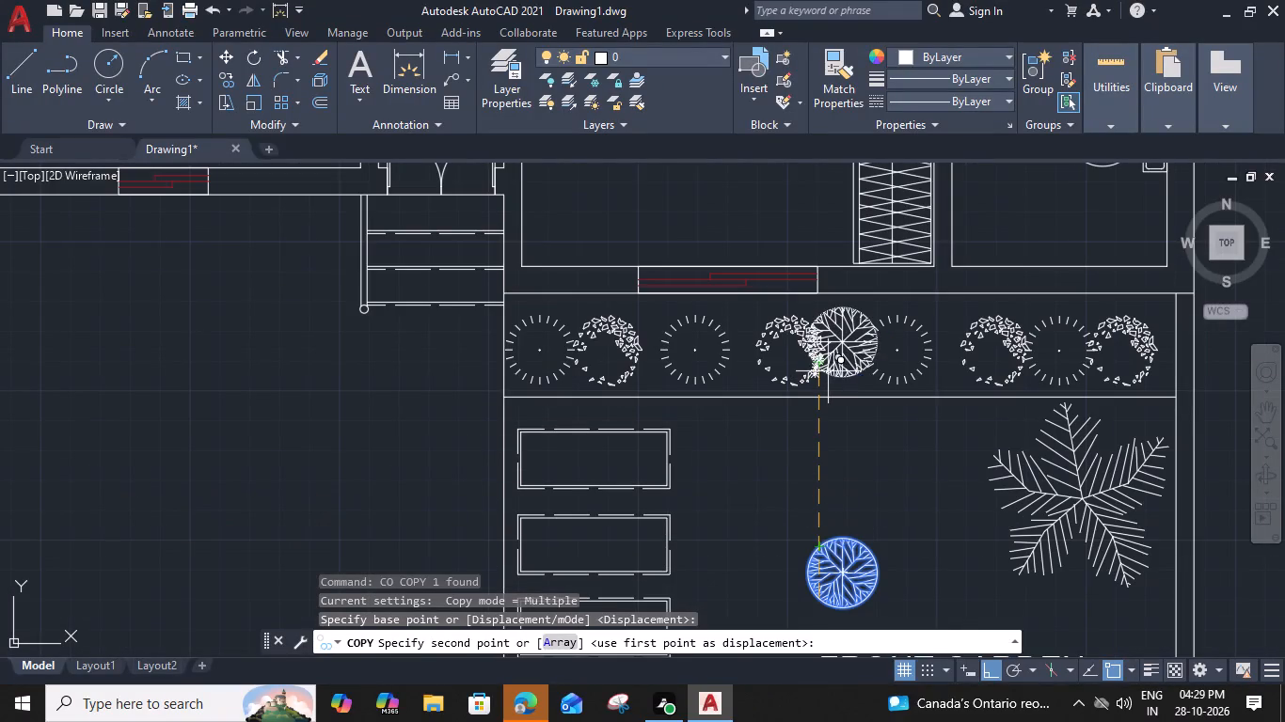
scroll(824, 382, "up", 1)
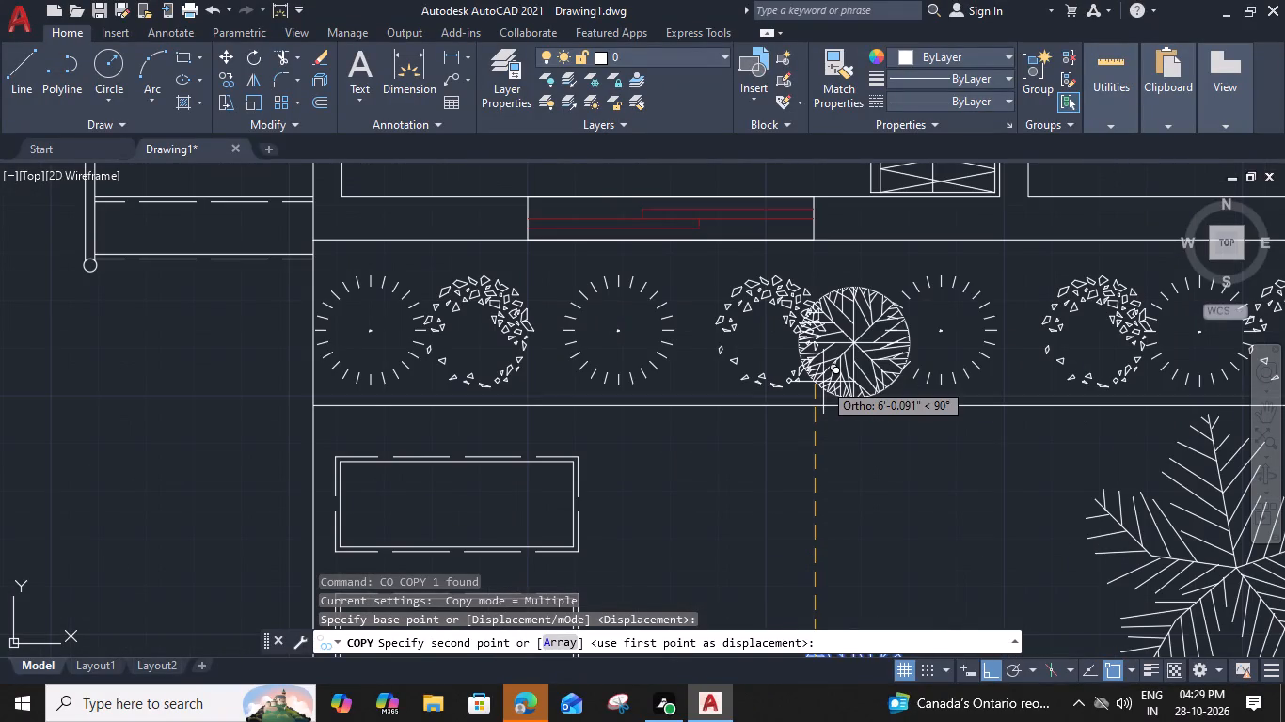
left_click(823, 379)
scroll(806, 427, "down", 2)
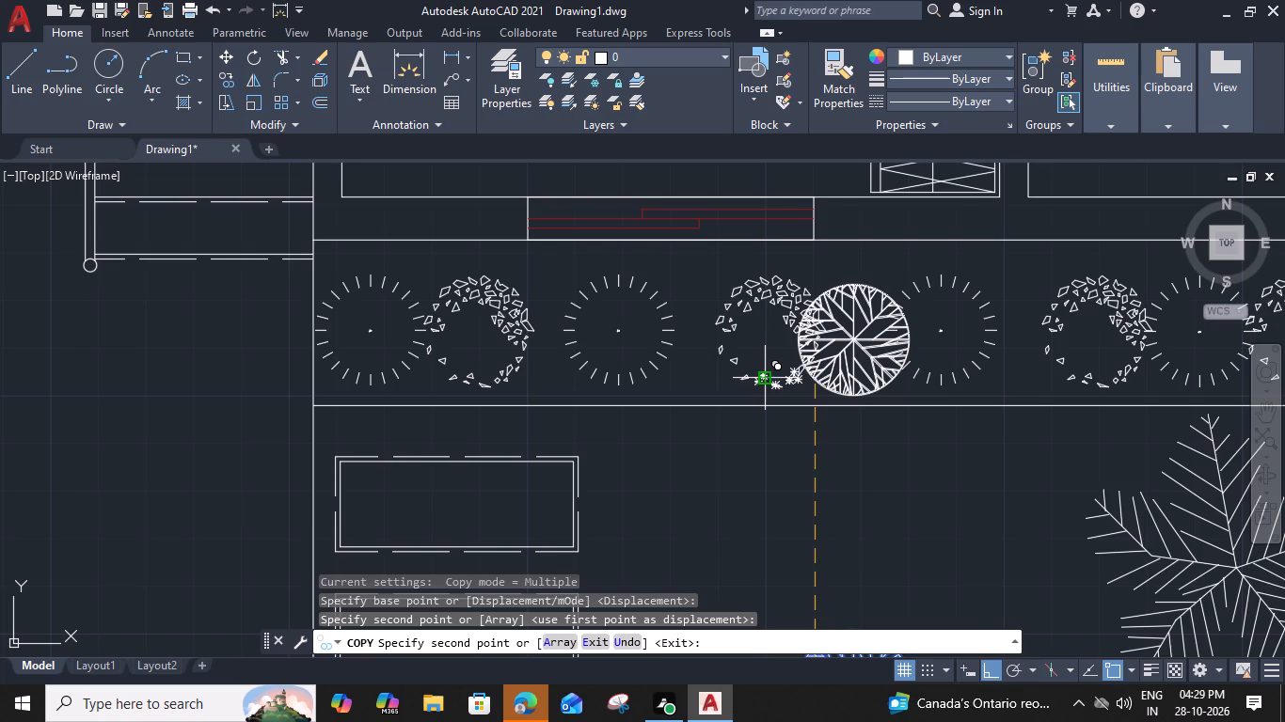
middle_click_drag(805, 455, 826, 264)
scroll(863, 512, "up", 2)
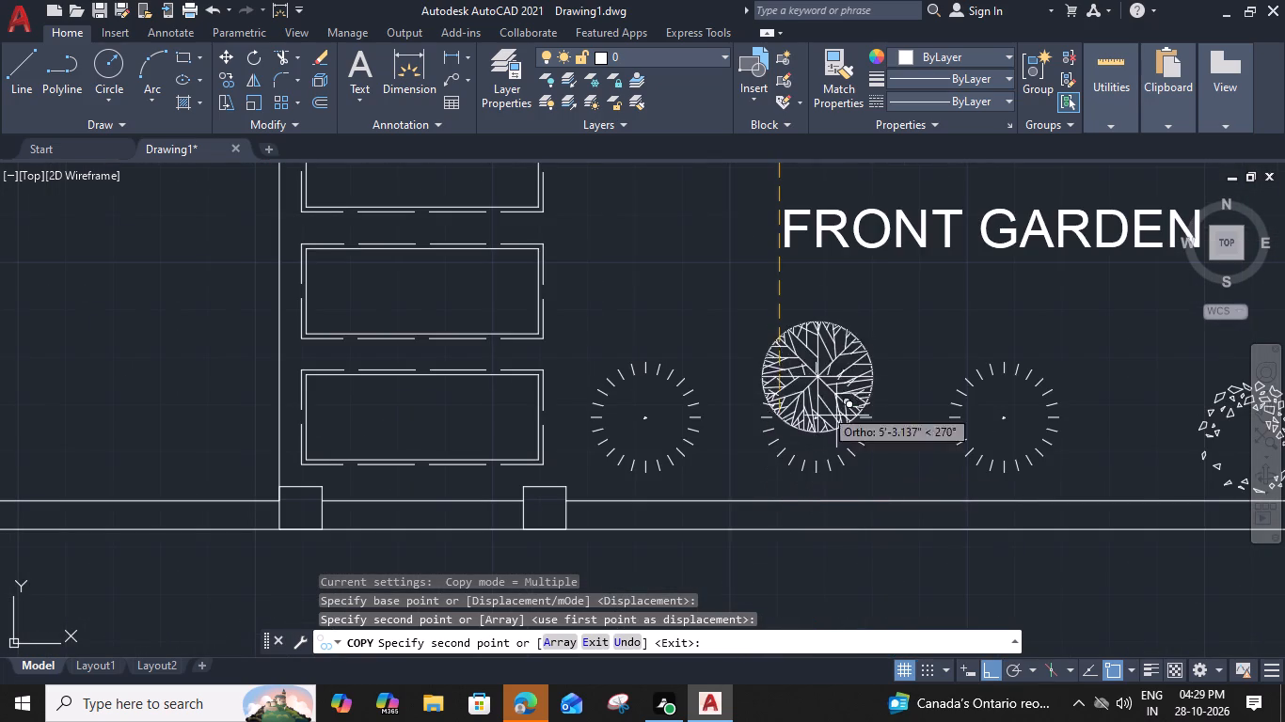
left_click(764, 340)
key("Escape")
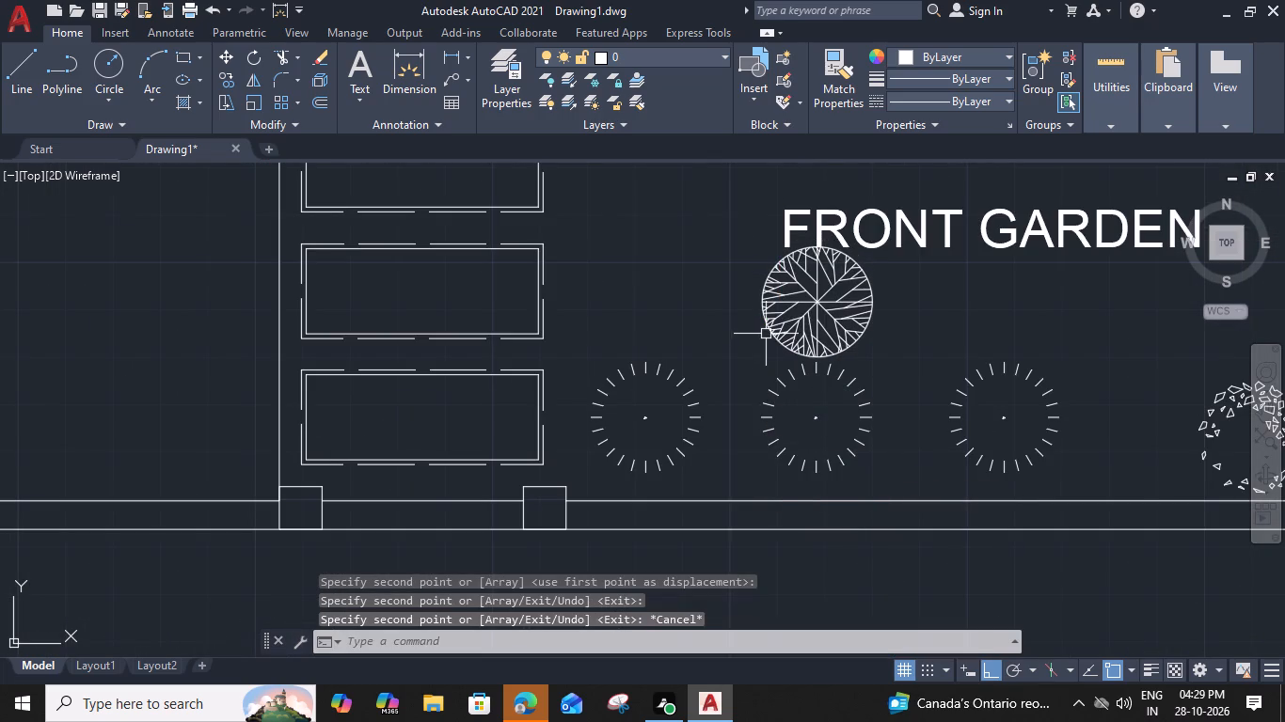
Move the lower deciduous tree horizontally right about 8', placing it above the corner shrub near the side boundary wall.
left_click(769, 327)
type("M")
key("space")
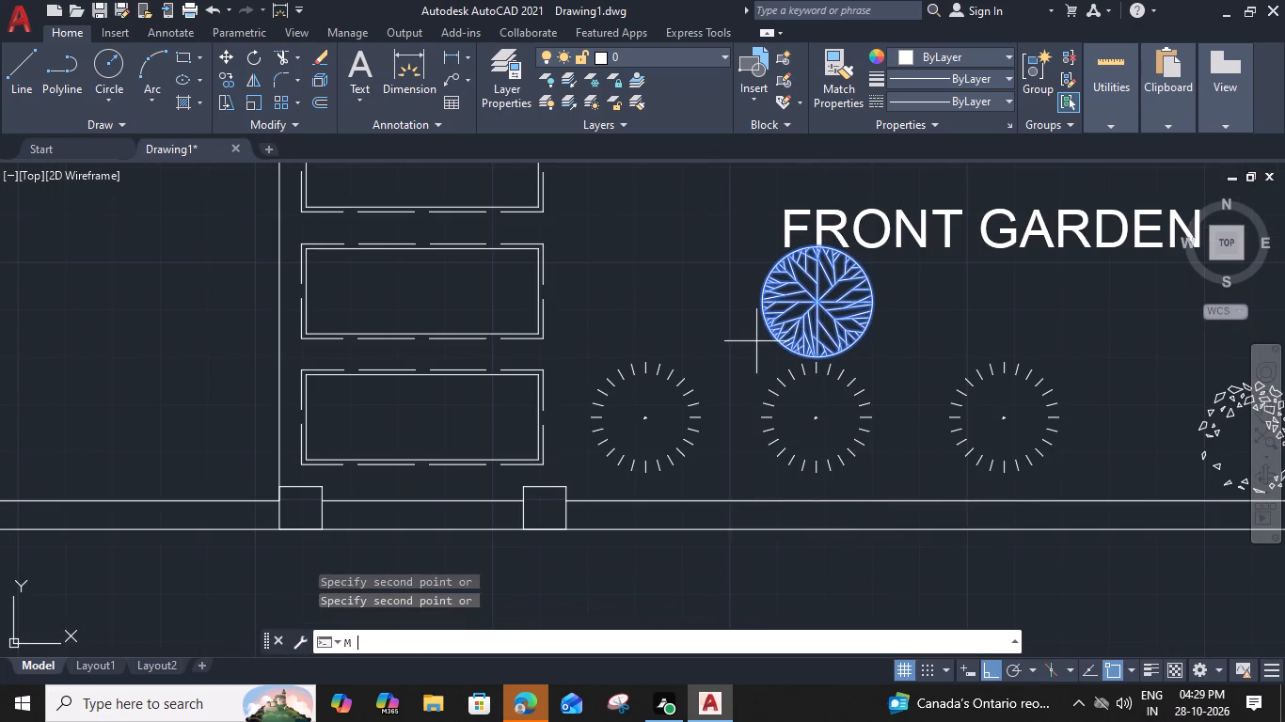
left_click(765, 304)
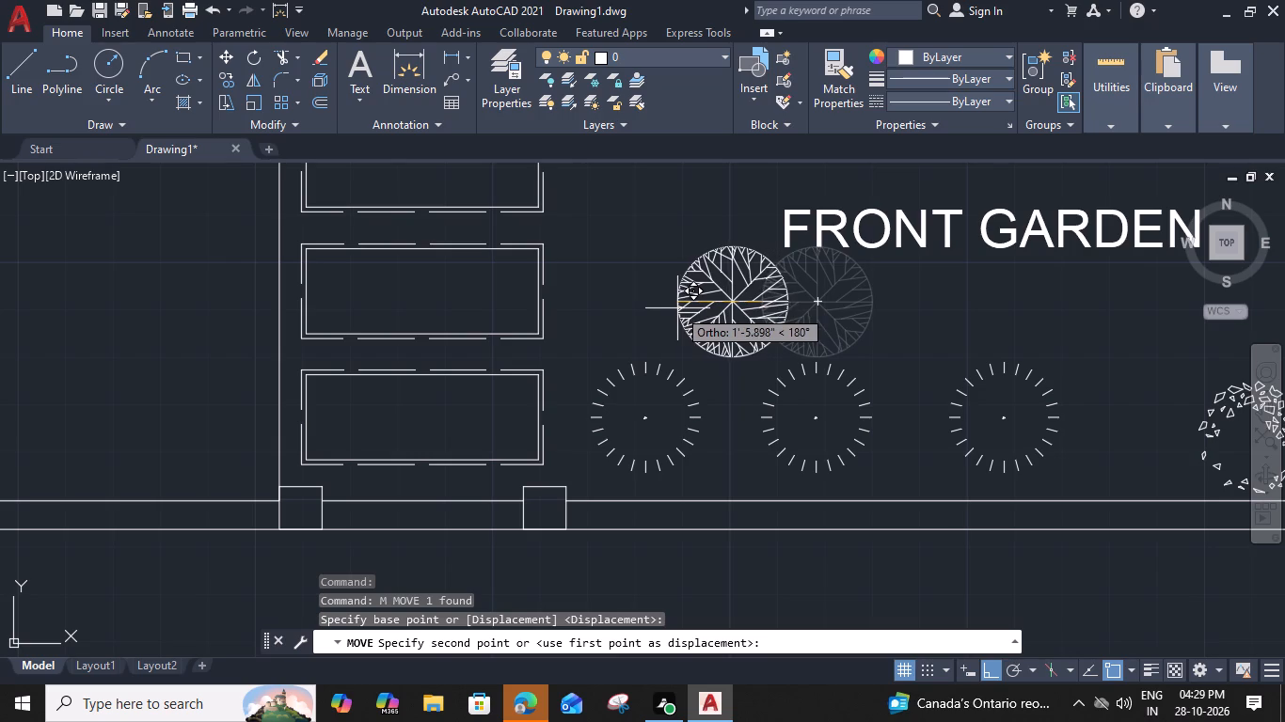
middle_click_drag(936, 322, 693, 341)
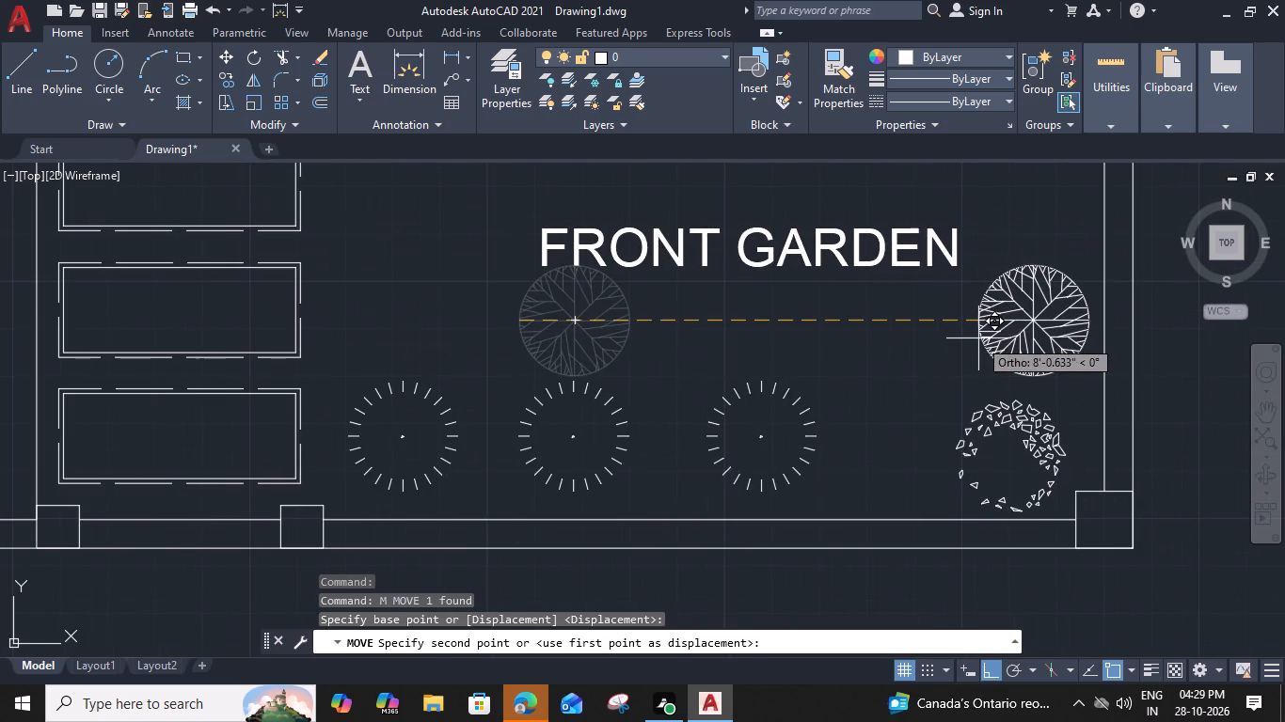
left_click(981, 344)
Copy the deciduous tree beside the side wall straight up next to the palm and straight down onto the corner shrub.
left_click(986, 344)
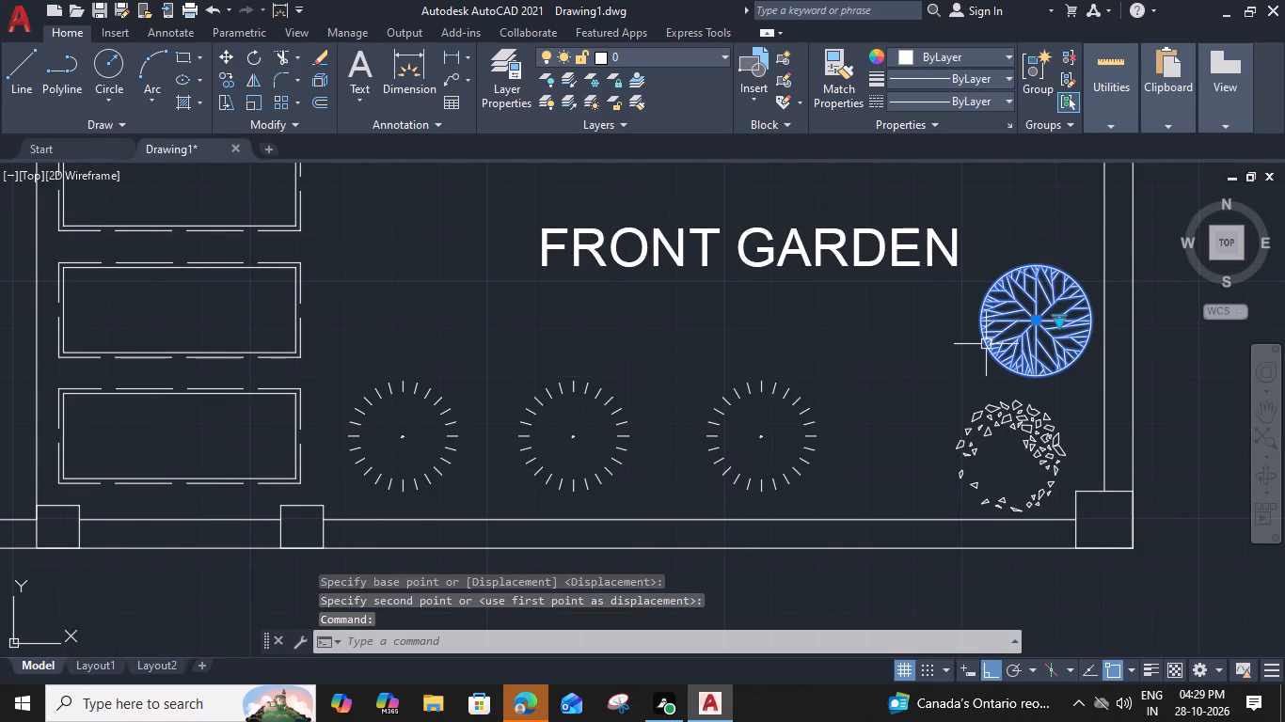
key("c")
type("O")
key("space")
left_click(982, 322)
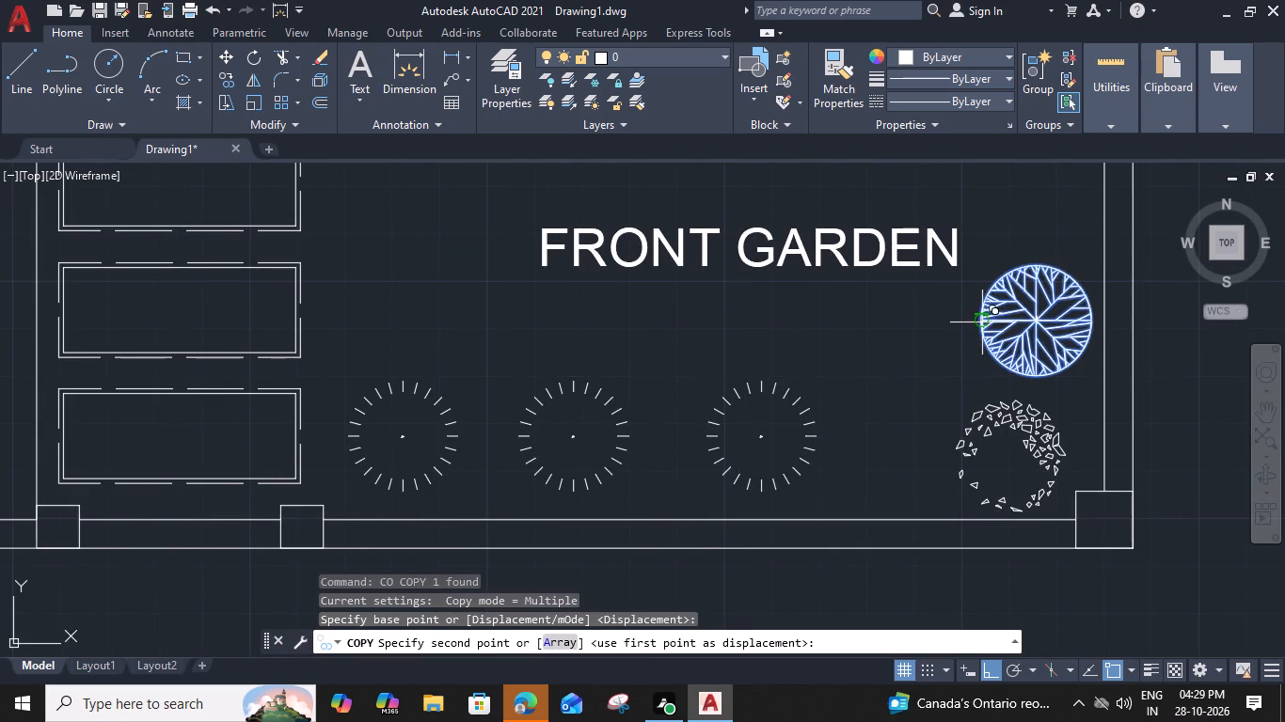
middle_click_drag(996, 232, 928, 461)
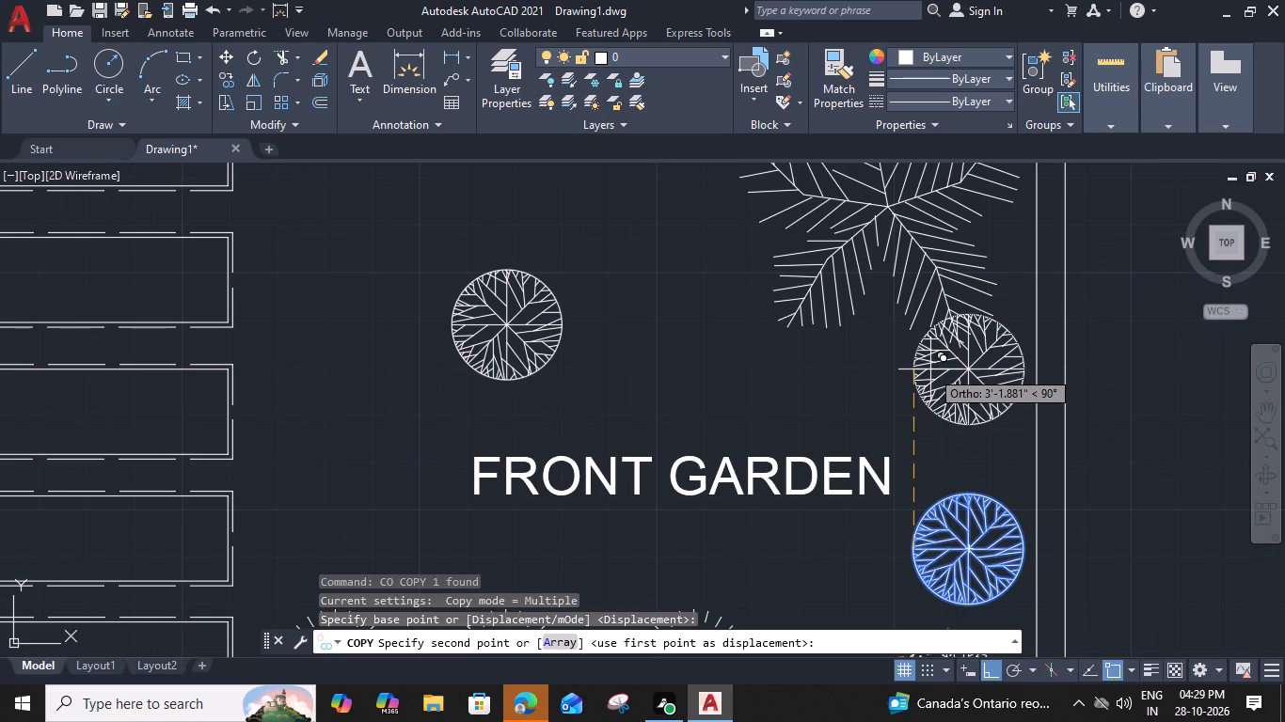
left_click(928, 342)
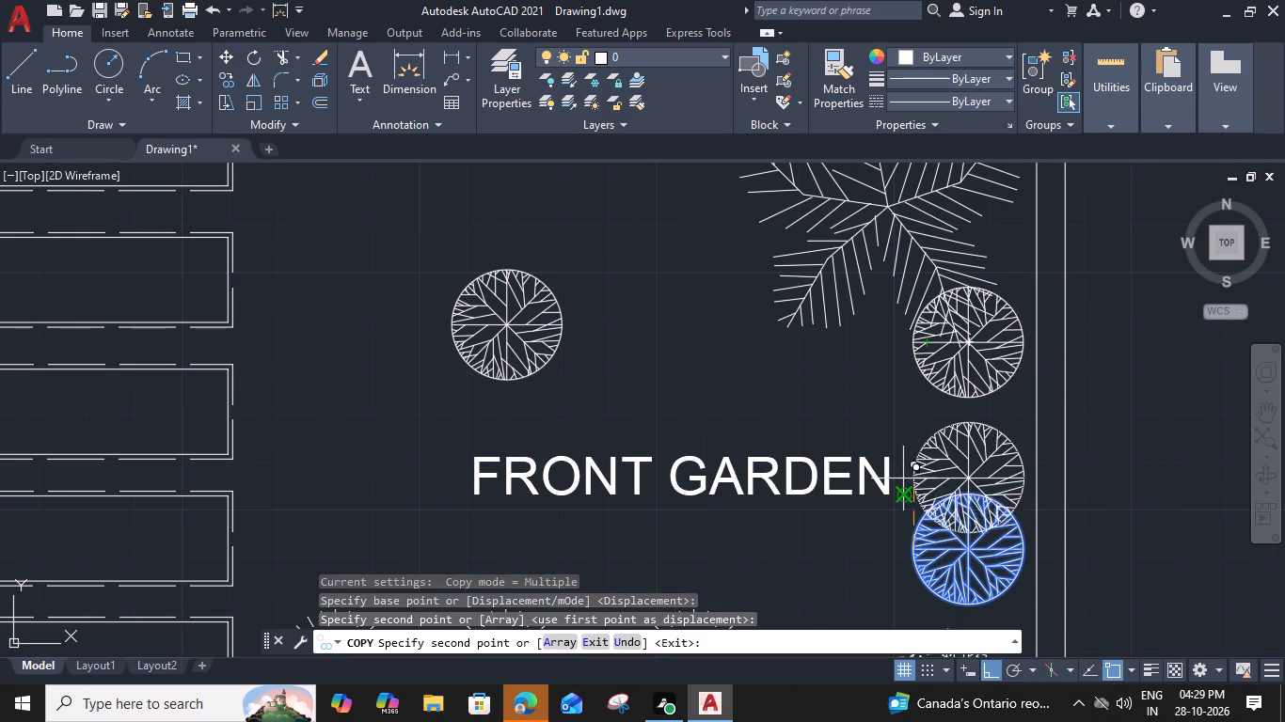
middle_click_drag(904, 451, 937, 305)
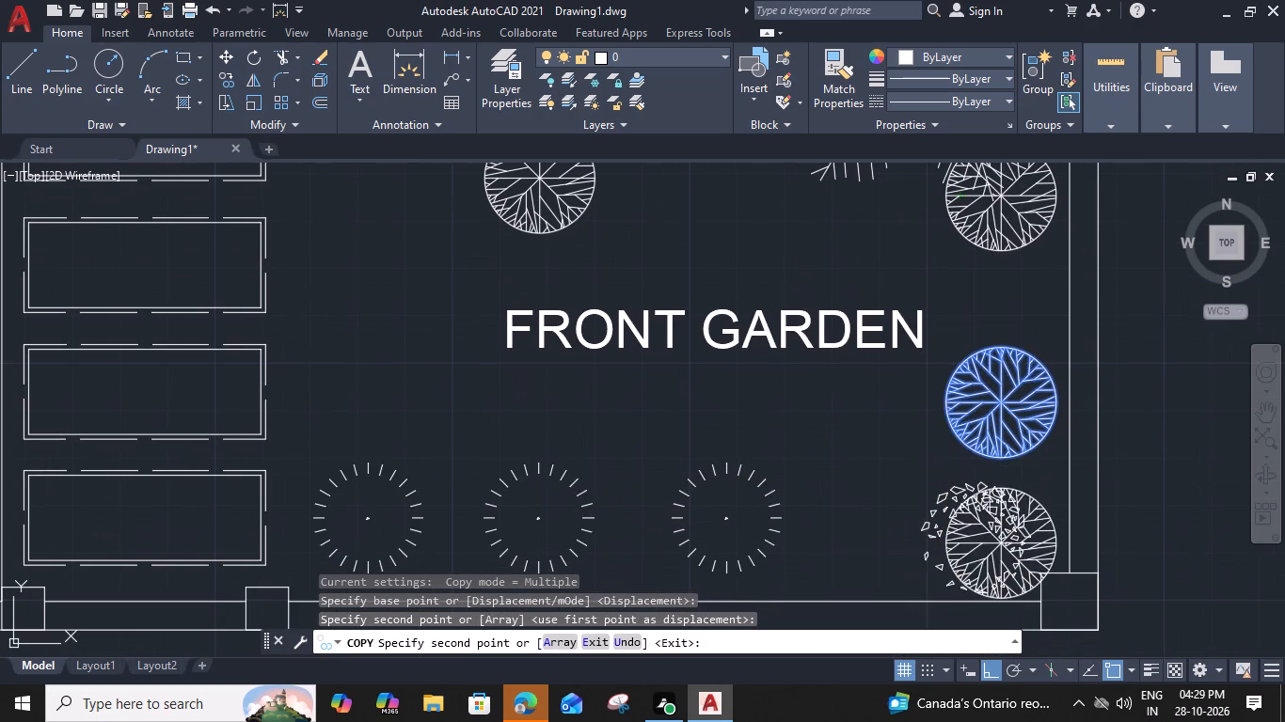
left_click(884, 543)
key("Escape")
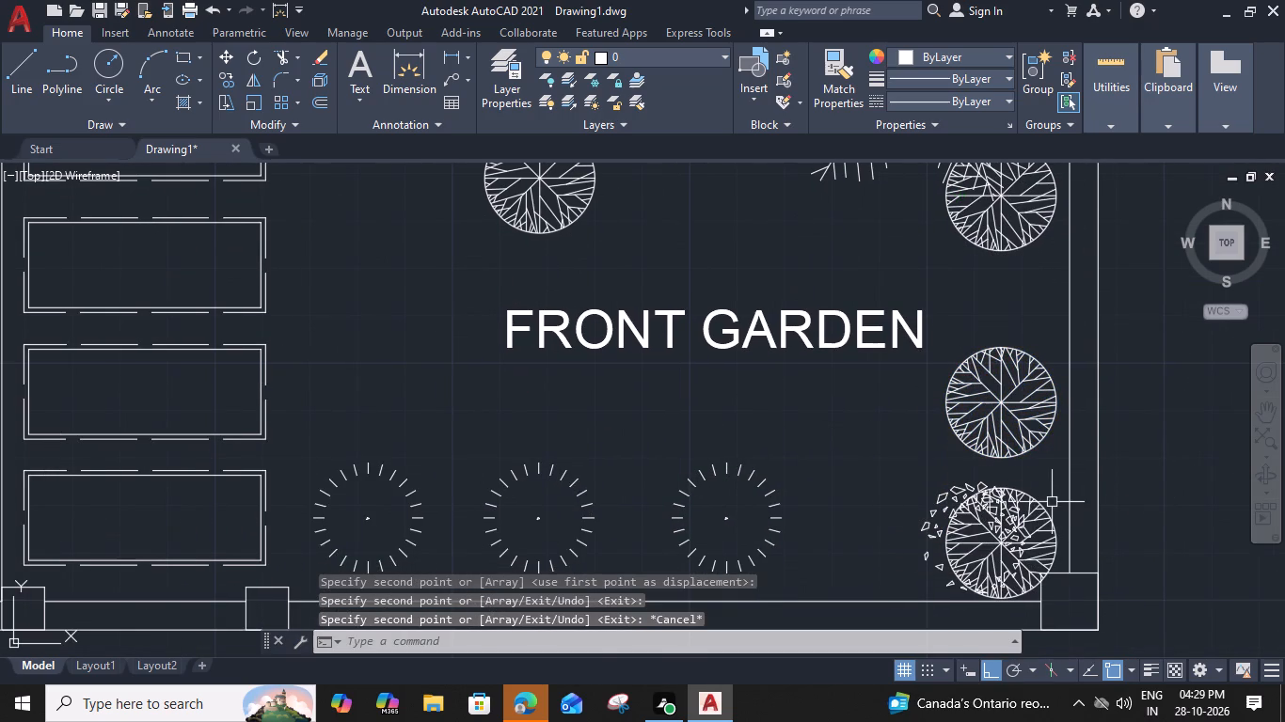
Move the deciduous tree overlapping the corner shrub left about 2'-6", between the shrub and the last evergreen.
left_click(1052, 502)
left_click(1032, 511)
key("m")
key("space")
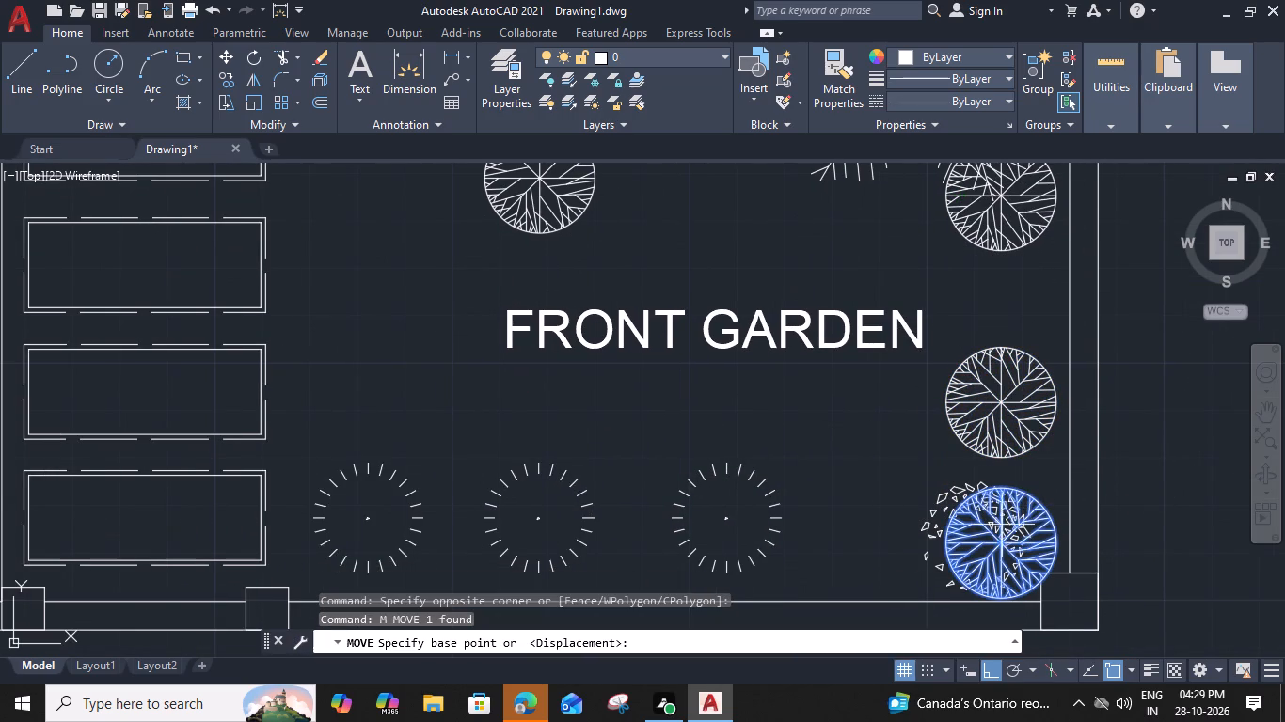
left_click(943, 544)
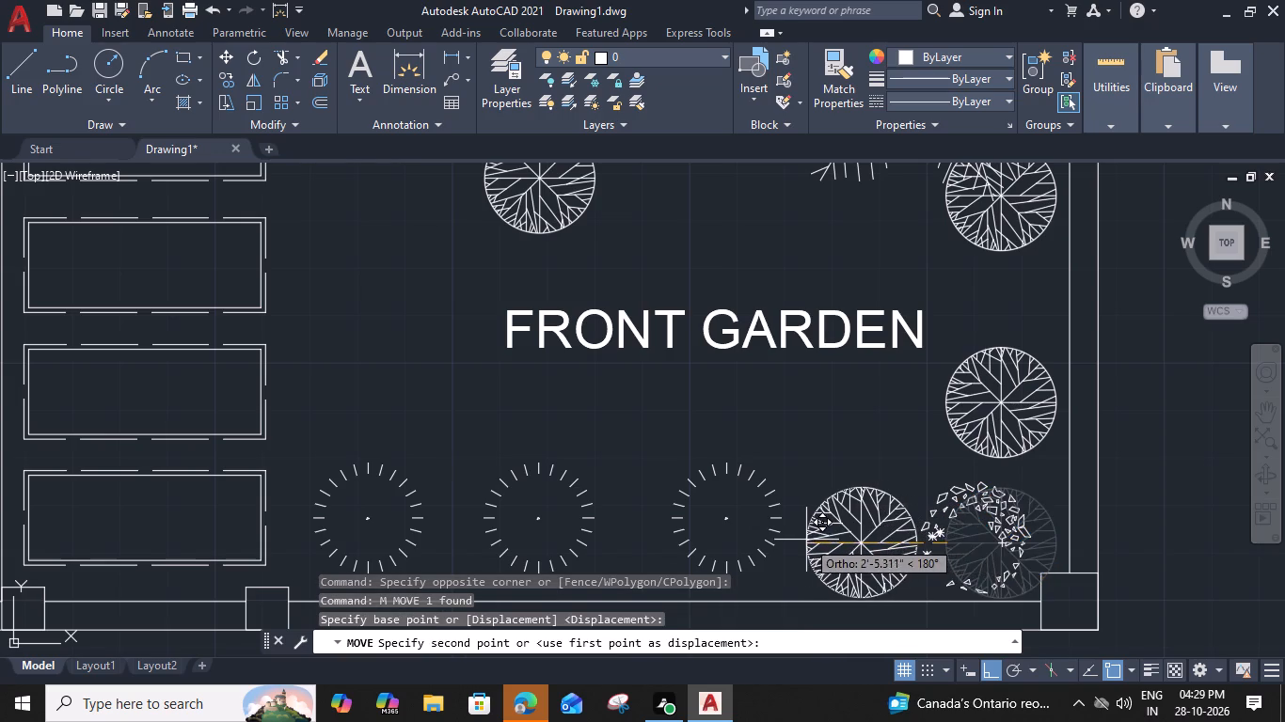
left_click(803, 539)
Copy the bottom-row deciduous tree twice to the left, placing the copies in the gaps between the three evergreens.
left_click(808, 536)
type("CO")
key("space")
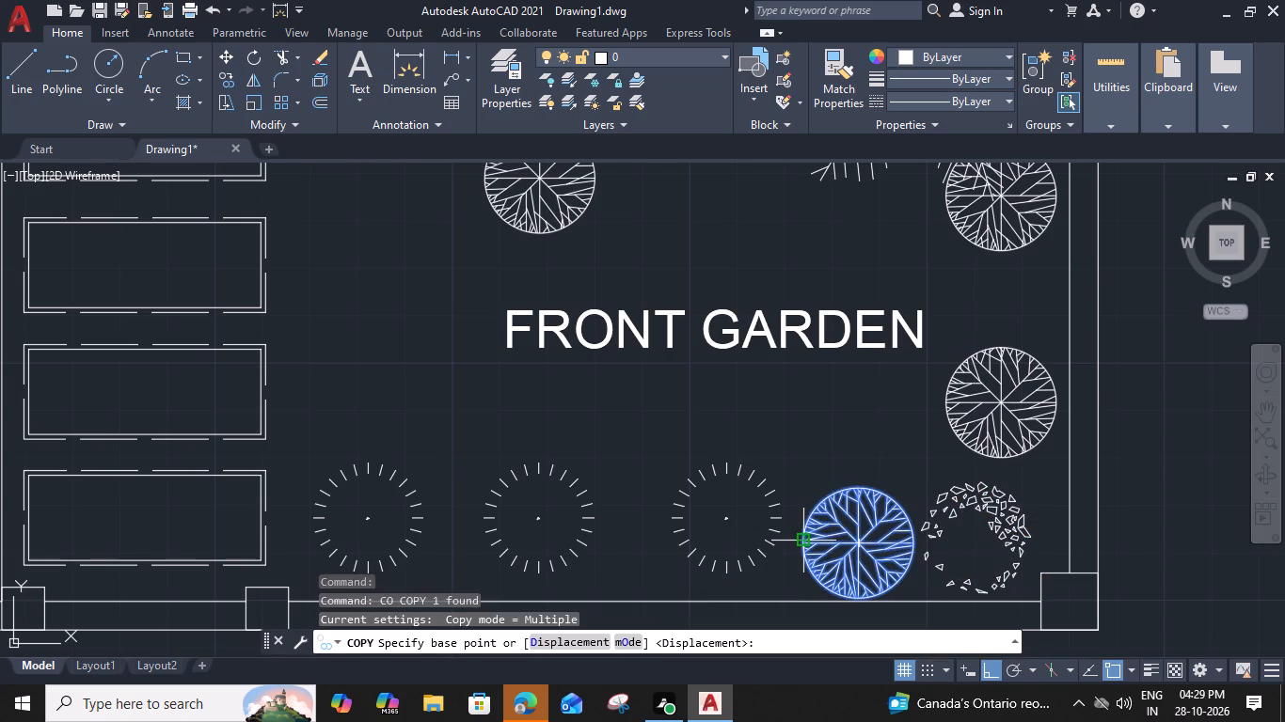
left_click(803, 541)
left_click(579, 545)
middle_click_drag(584, 542, 623, 537)
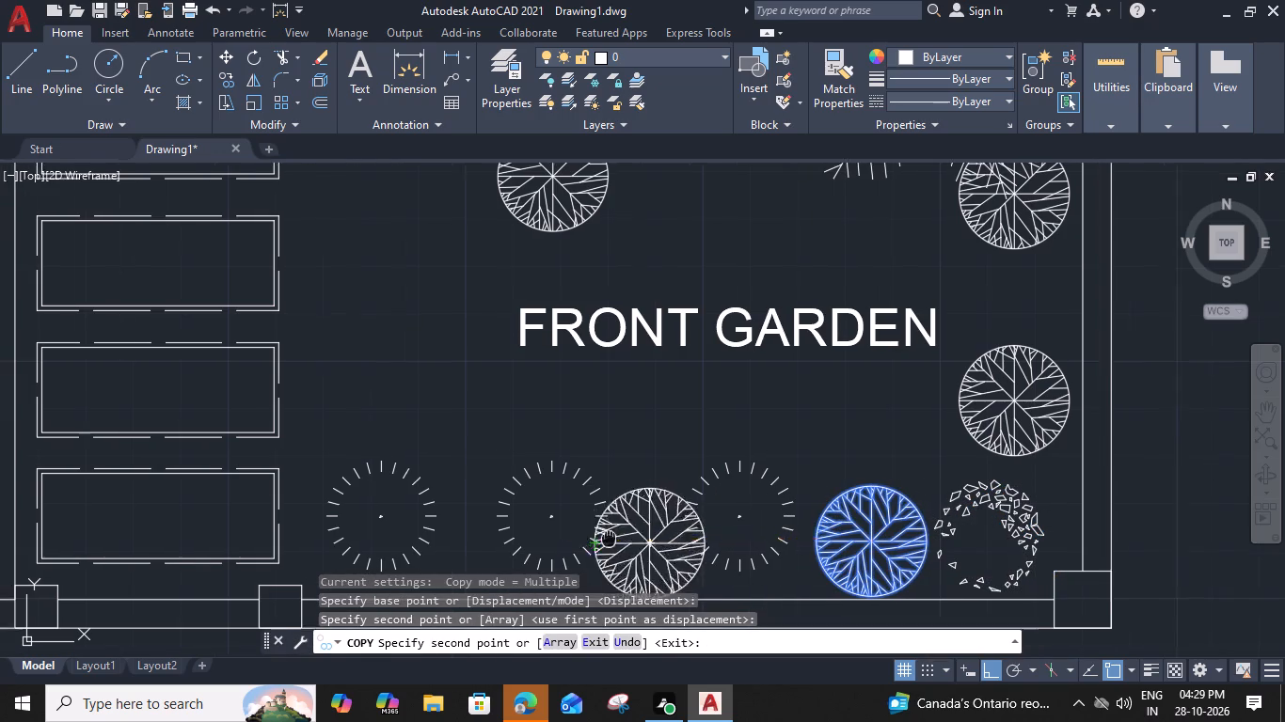
middle_click_drag(623, 537, 824, 529)
left_click(643, 527)
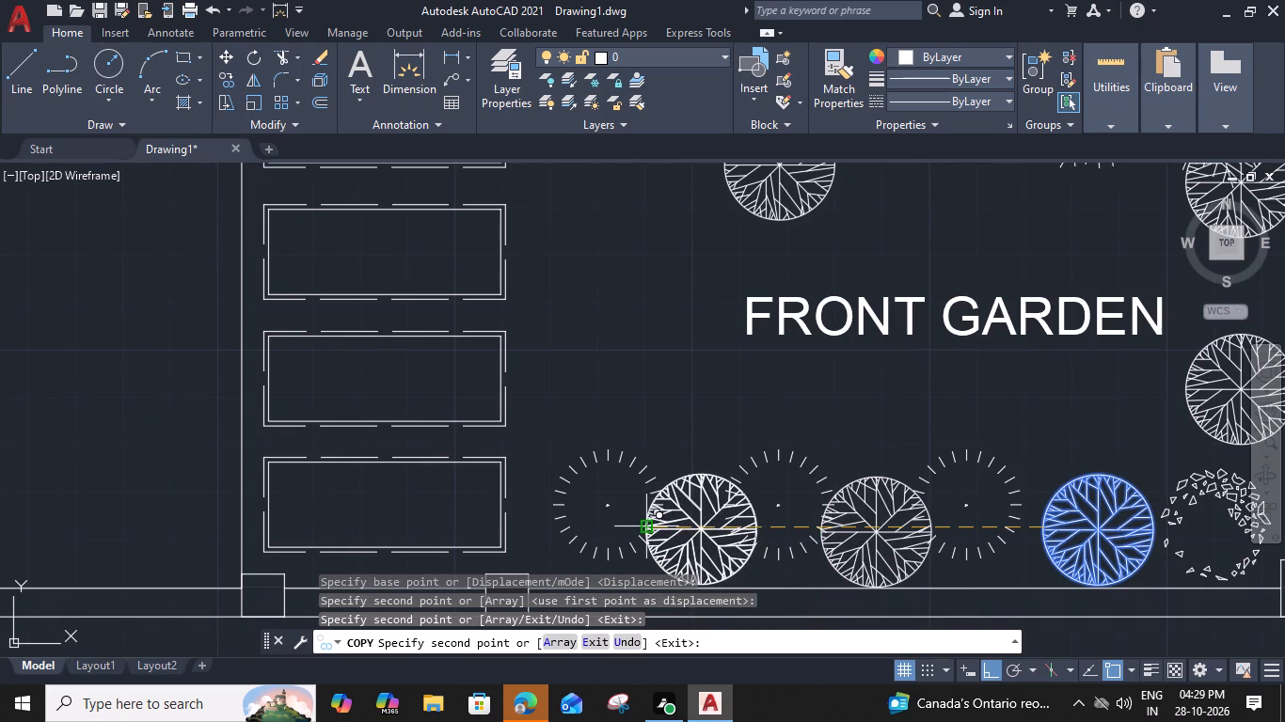
key("Escape")
Copy the planting strip's deciduous tree four times along the strip, two to its left and two to its right, ending at the side wall.
scroll(879, 461, "down", 1)
middle_click_drag(896, 438, 882, 447)
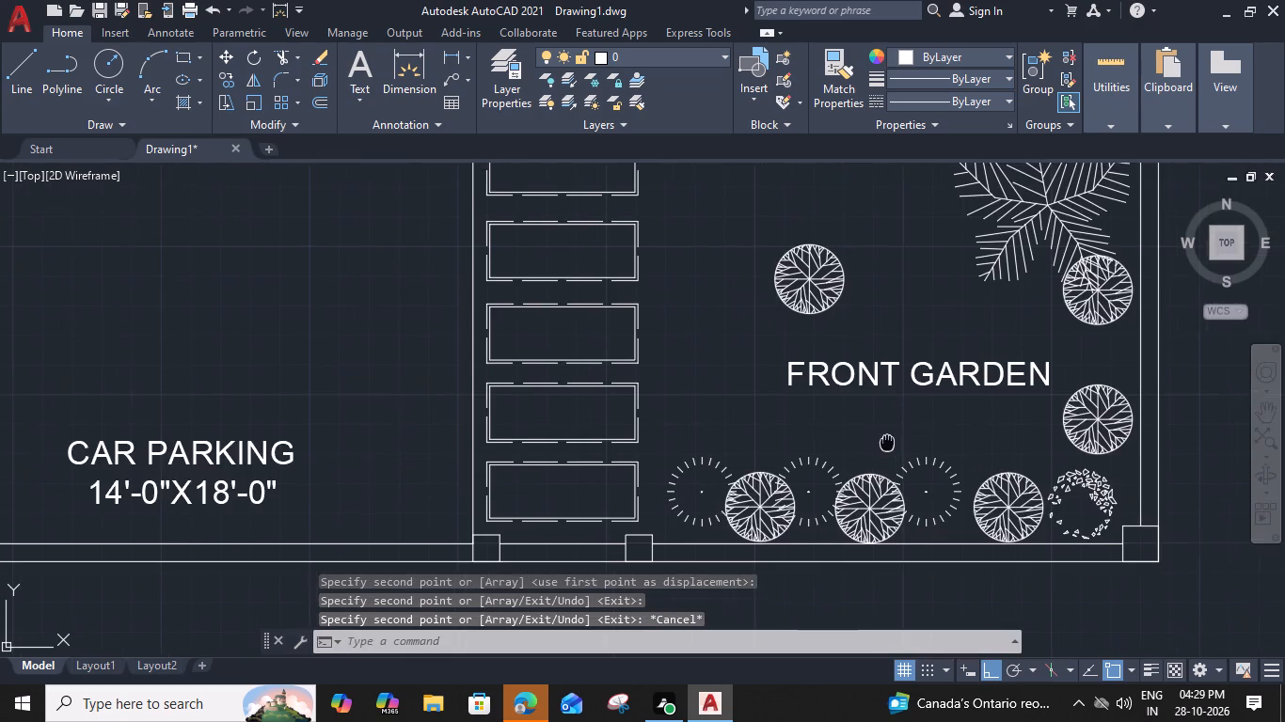
middle_click_drag(882, 447, 801, 531)
middle_click_drag(770, 386, 810, 505)
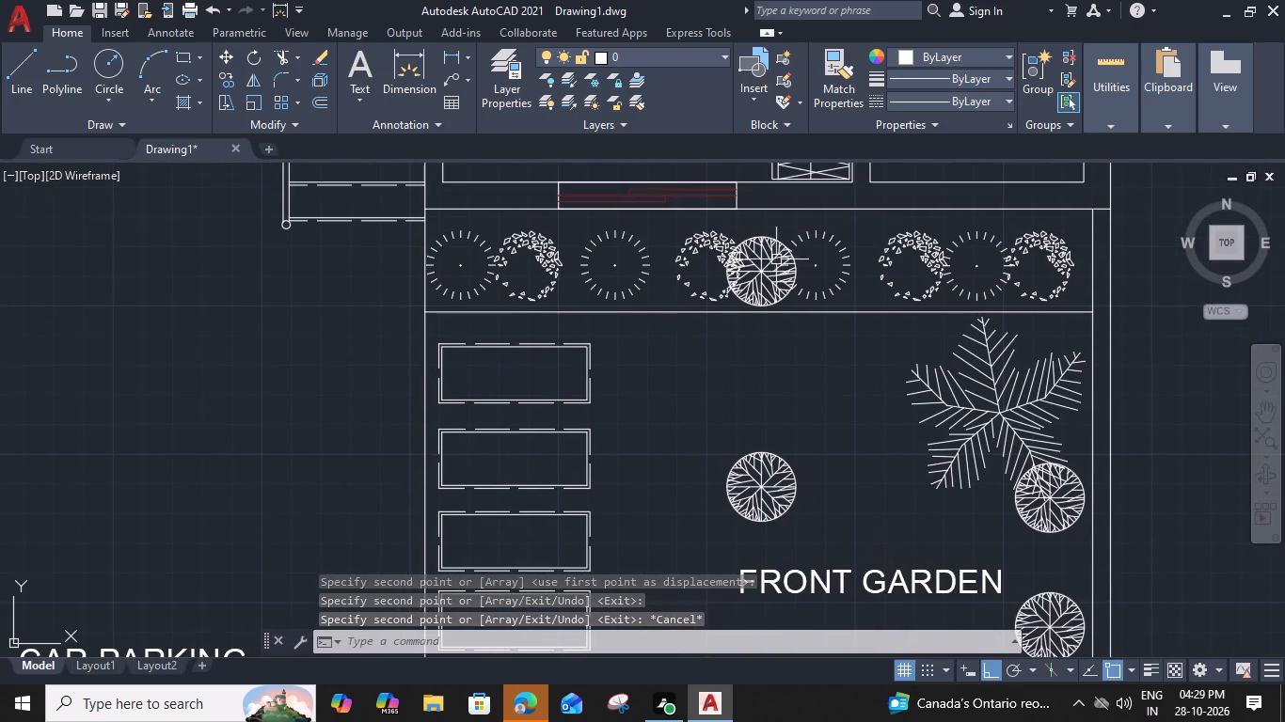
left_click(772, 268)
key("c")
type("O")
key("space")
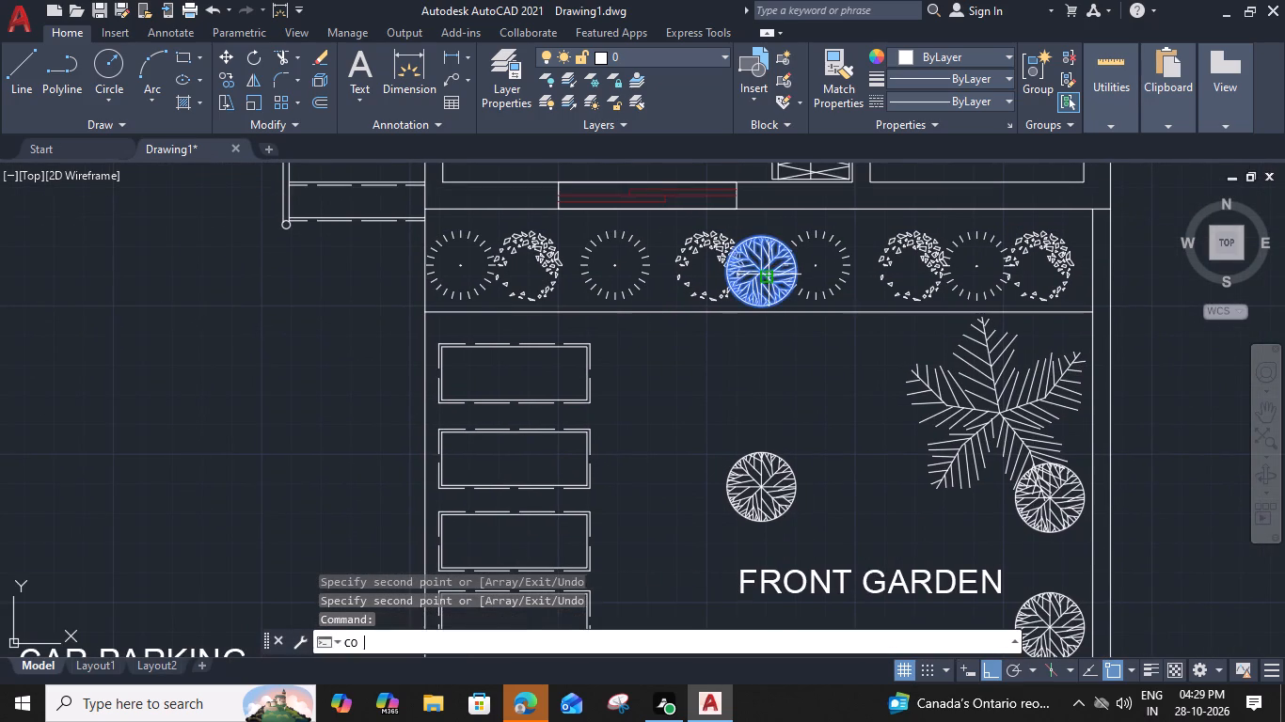
scroll(793, 268, "up", 2)
left_click(793, 274)
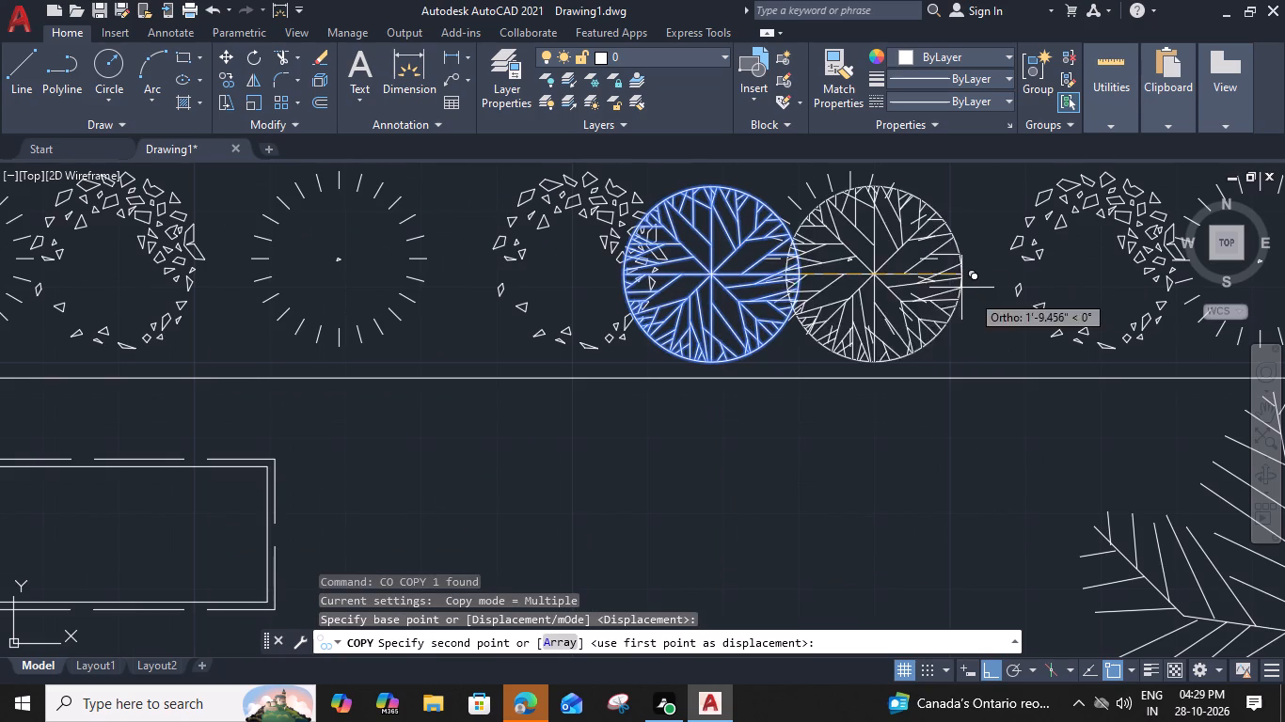
left_click(1054, 291)
middle_click_drag(1060, 290, 792, 301)
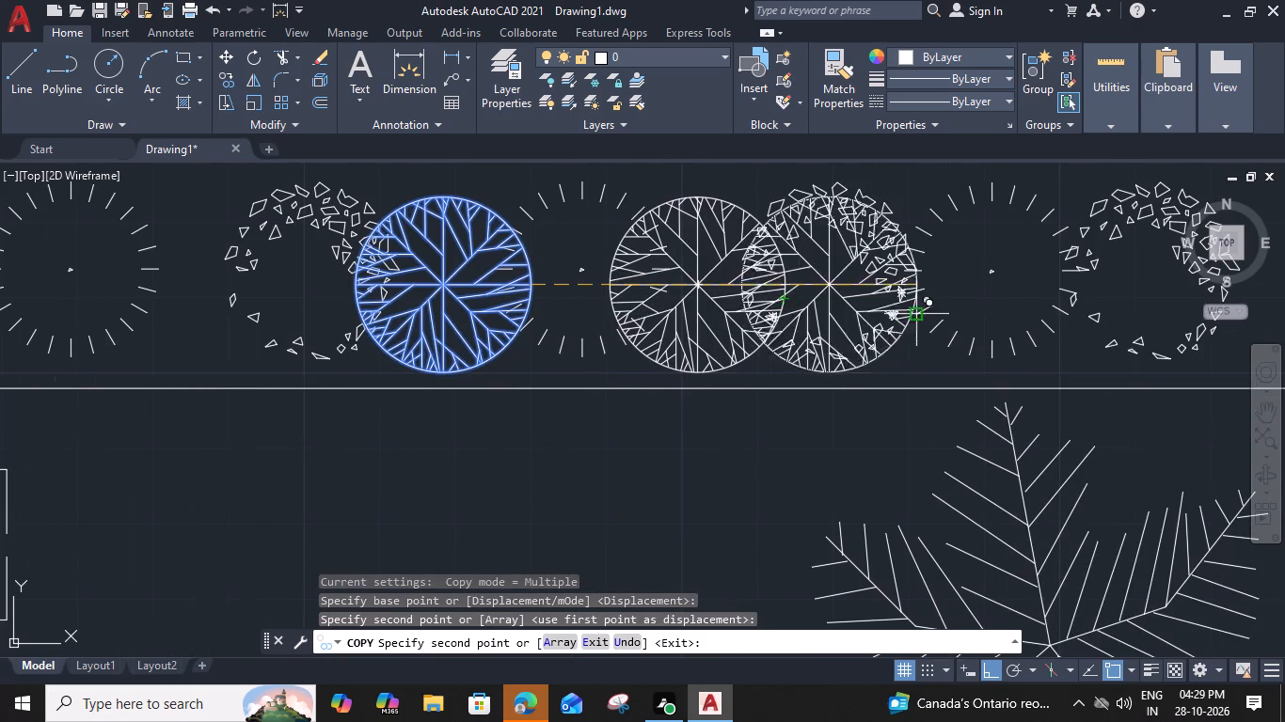
scroll(982, 299, "down", 2)
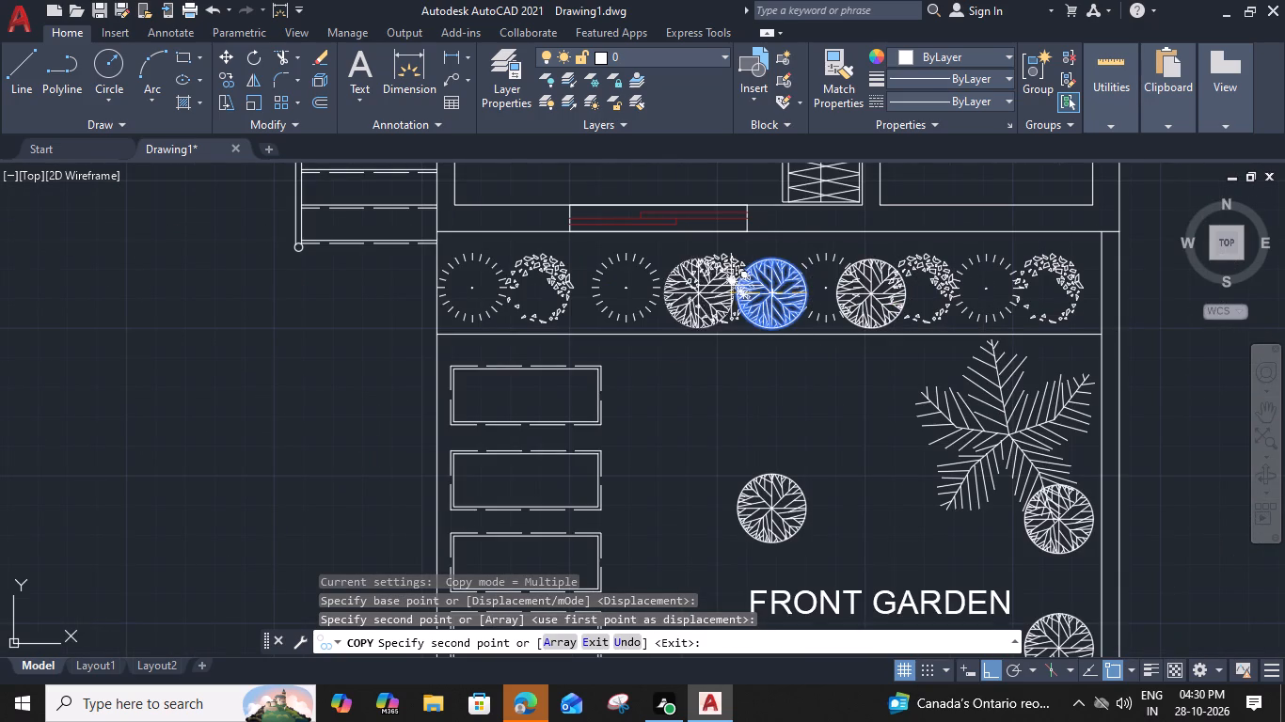
left_click(701, 290)
left_click(609, 293)
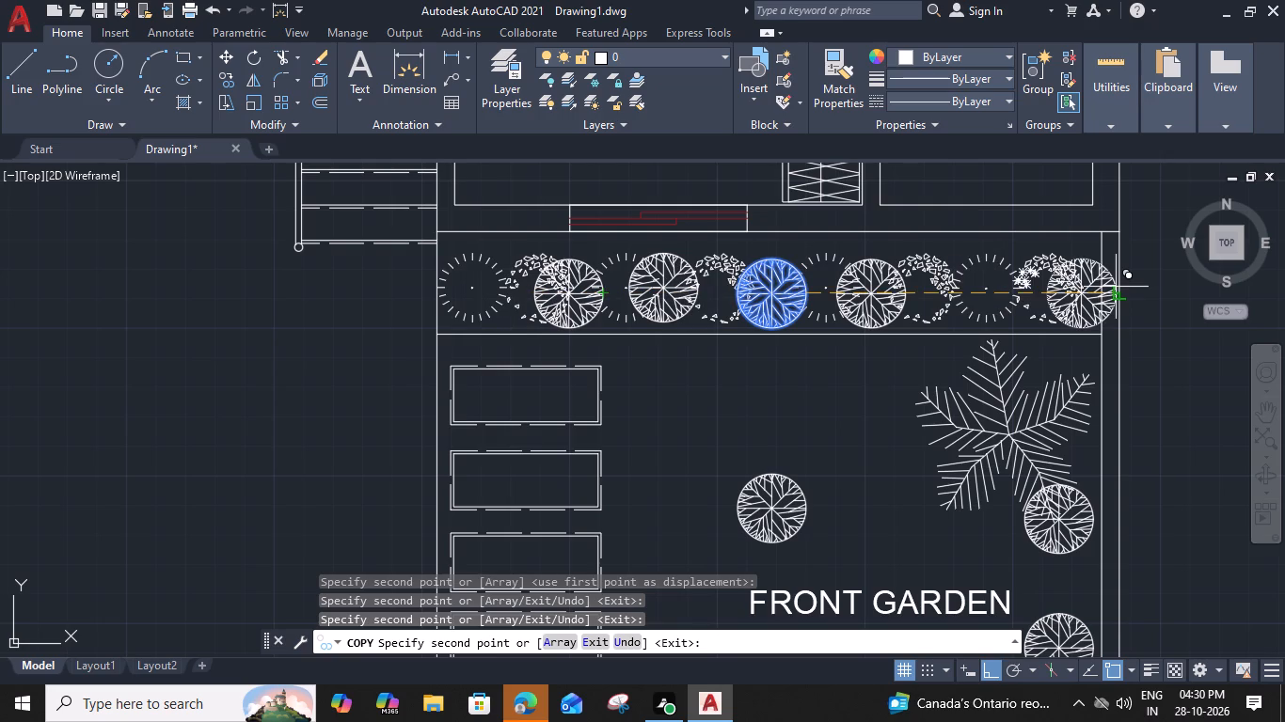
left_click(1116, 287)
key("Escape")
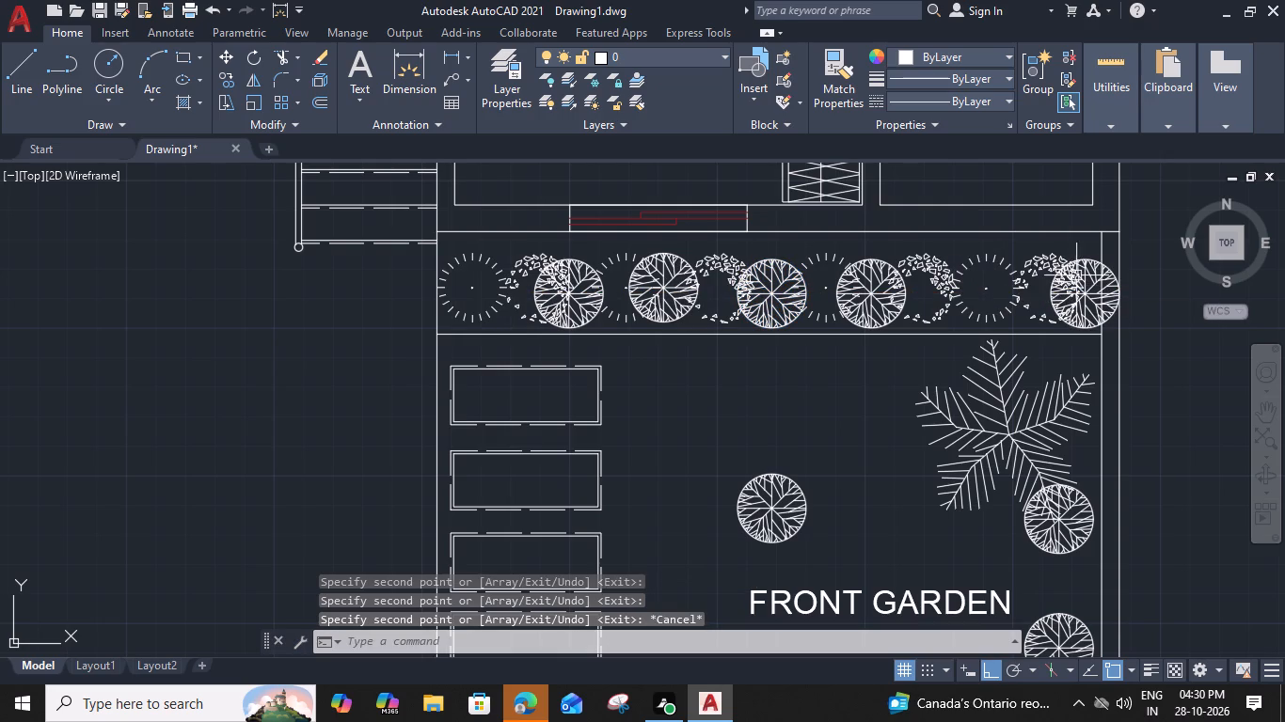
Delete the rightmost shrub in the planting strip, under the end deciduous tree.
left_click(1026, 259)
key("Delete")
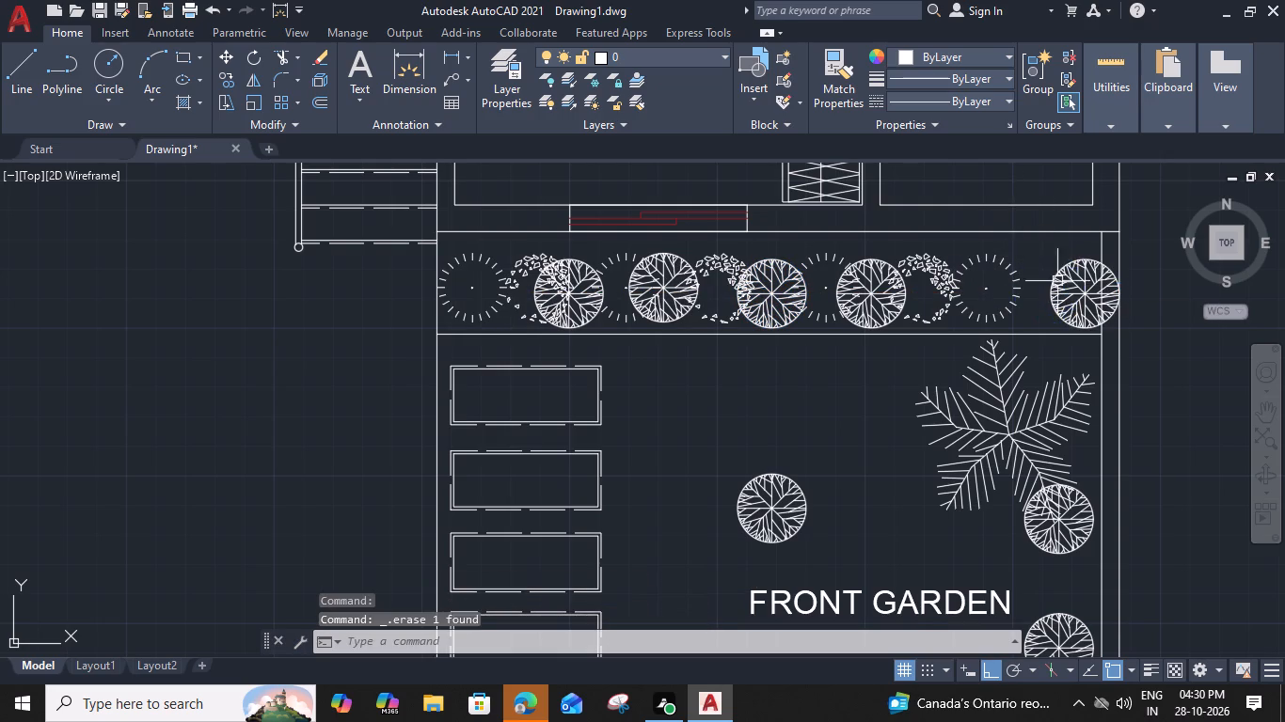
Move the planting strip's end deciduous tree left, clear of the side wall and beside the last evergreen.
scroll(1057, 296, "up", 2)
left_click(1043, 296)
type("M")
key("space")
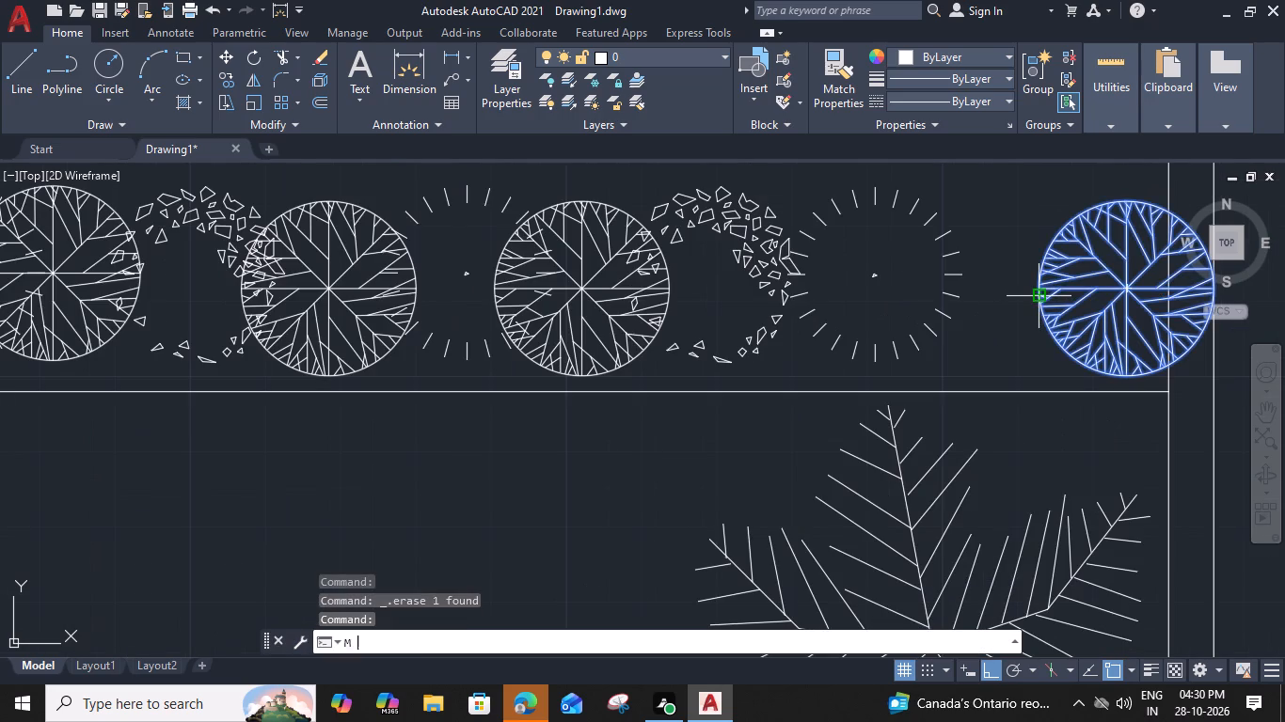
left_click(1038, 290)
left_click(976, 290)
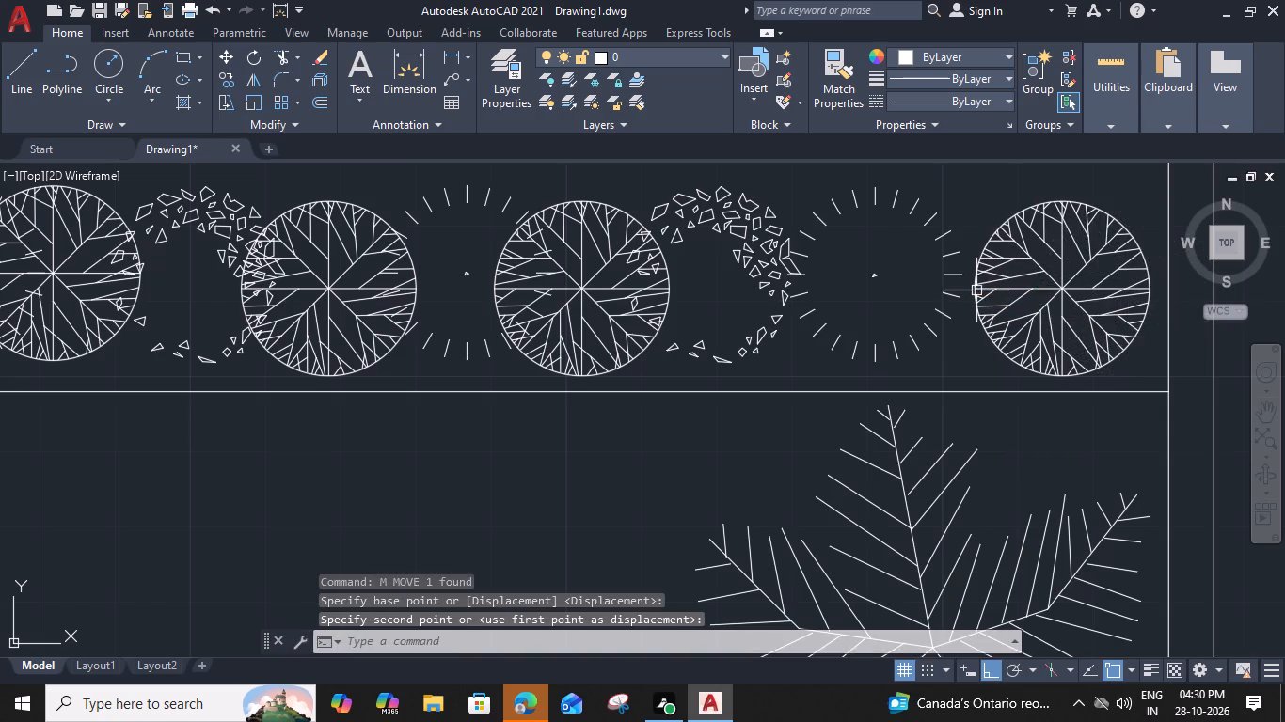
Switch the lone deciduous tree in the middle of the front garden to Type 2 Evergreen (Plan).
scroll(975, 292, "down", 3)
middle_click_drag(766, 460, 773, 385)
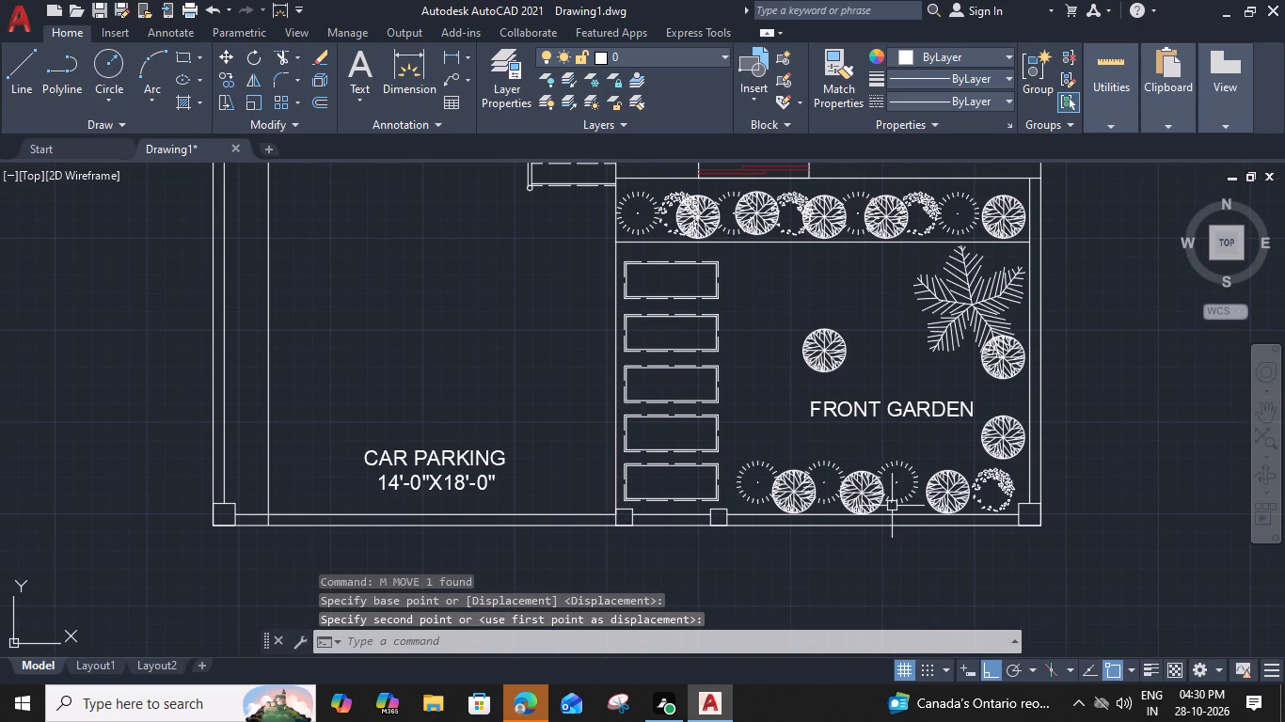
left_click(832, 359)
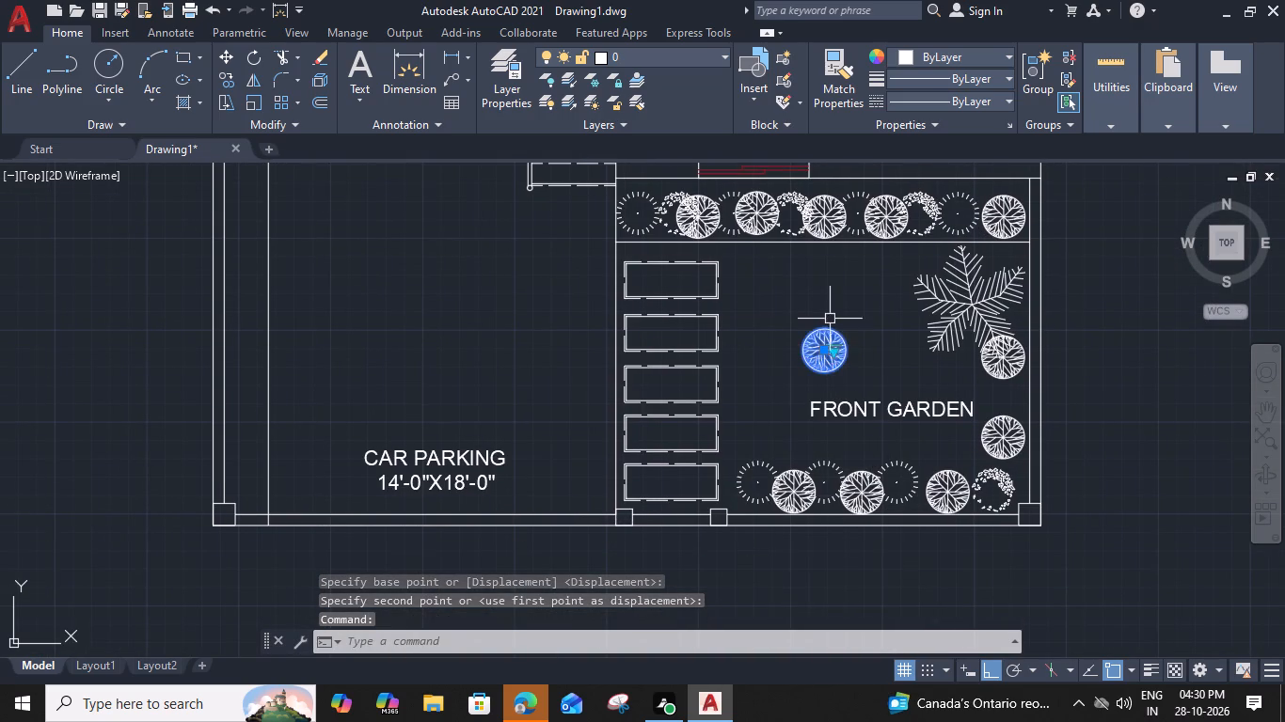
left_click(833, 353)
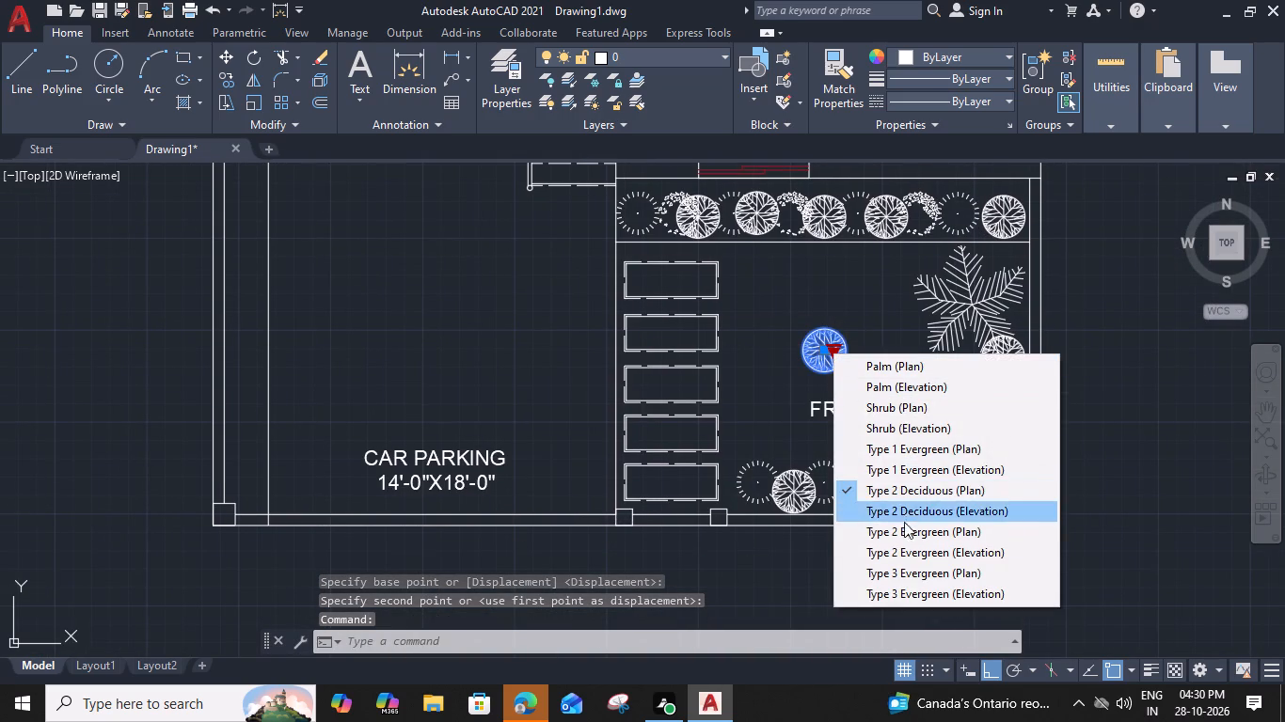
left_click(903, 529)
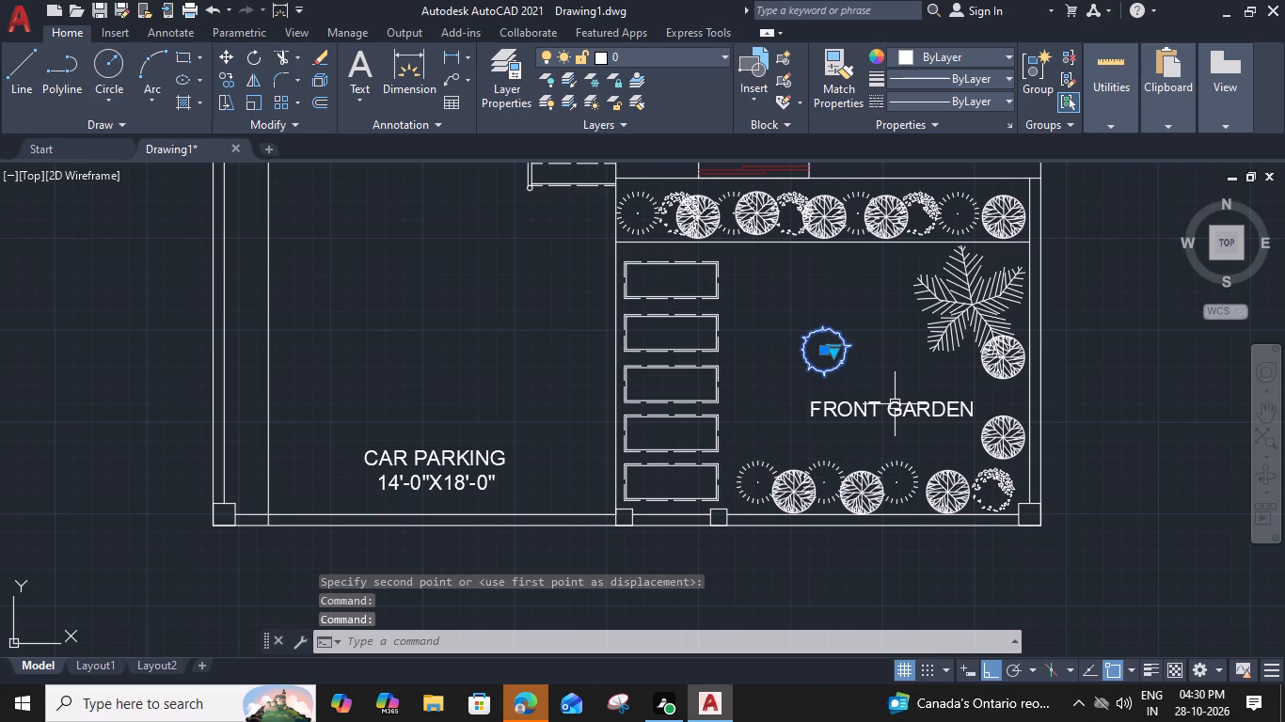
Copy the Type 2 evergreen six times: two in the planting strip, one below the large palm, one along the side wall, two around the bottom row.
key("c")
key("o")
key("space")
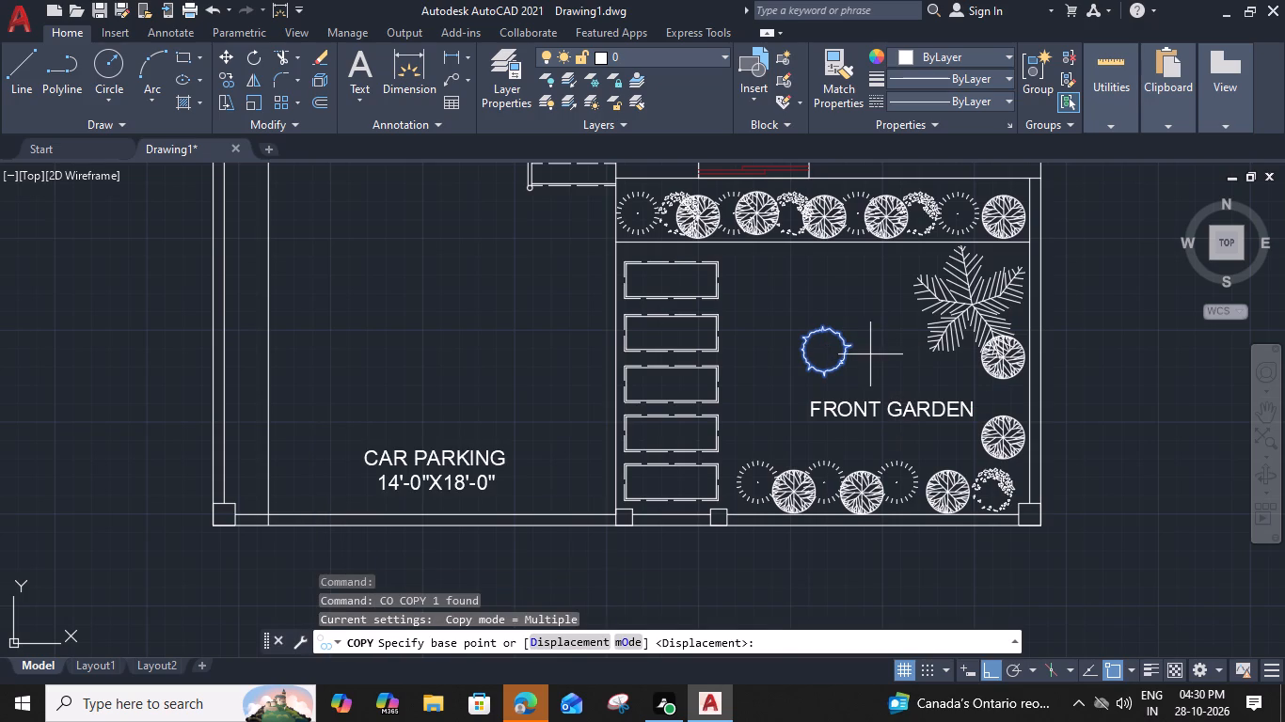
left_click(853, 348)
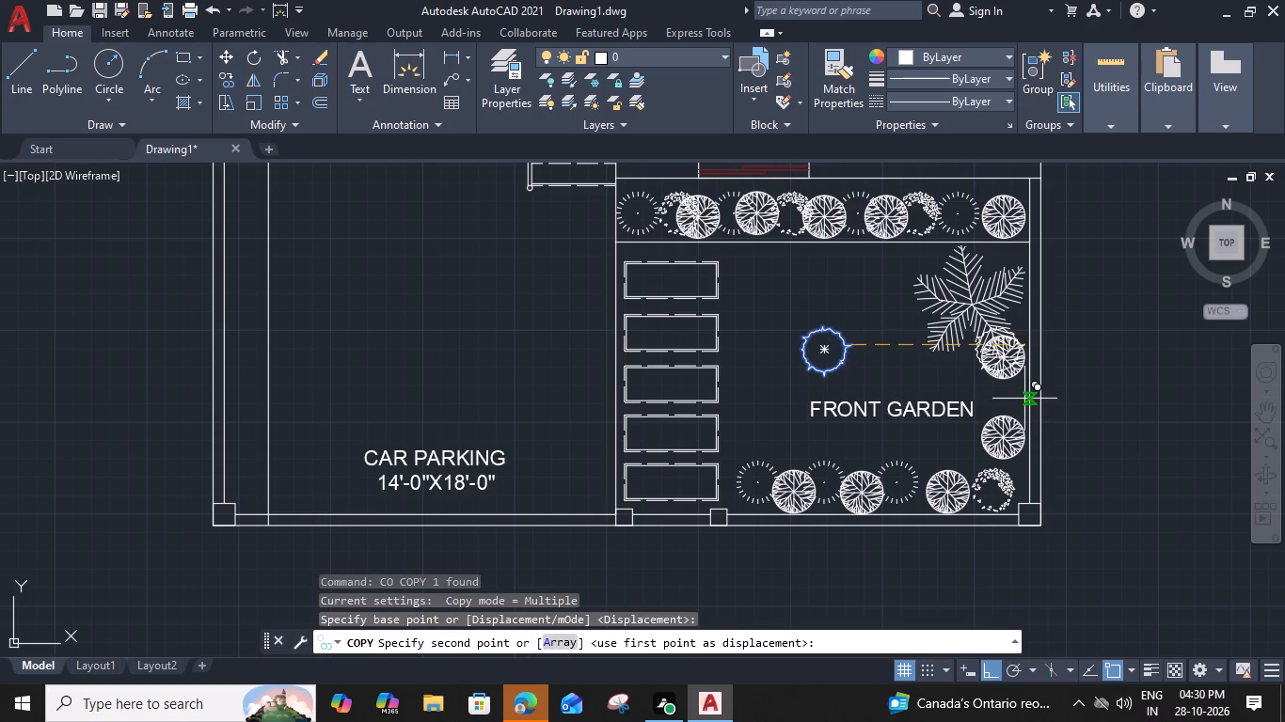
left_click(1025, 399)
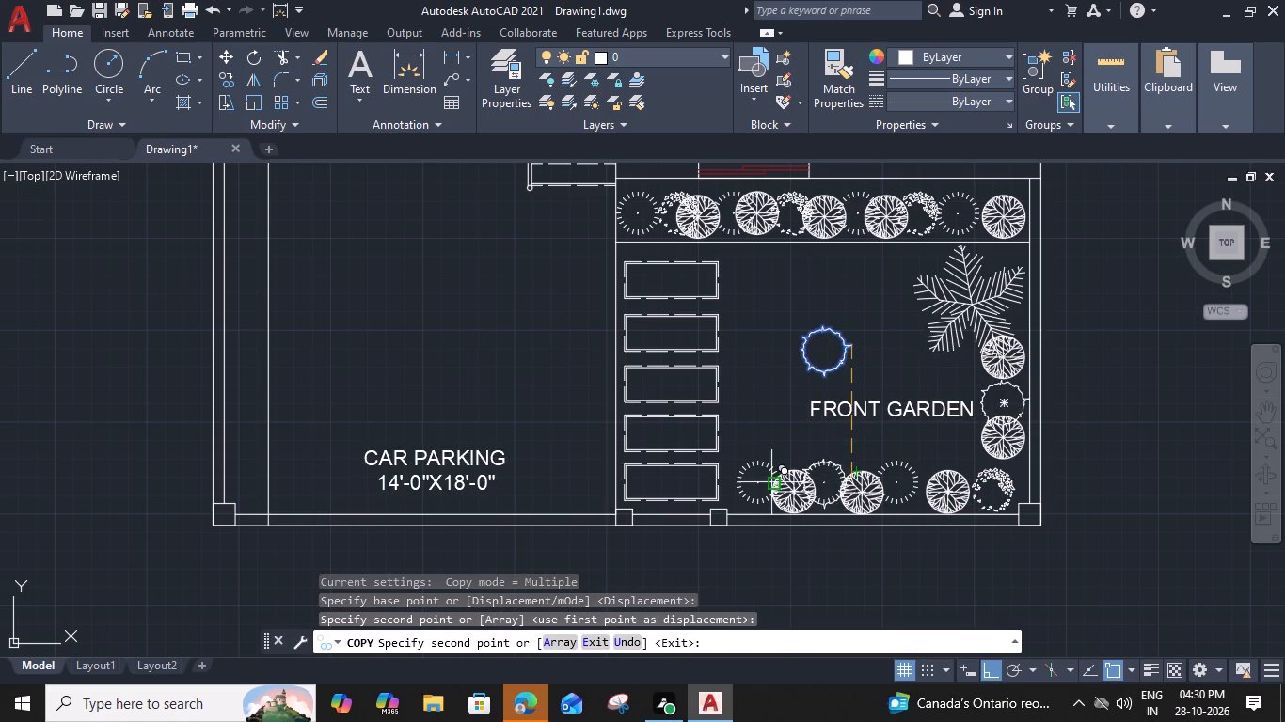
left_click(922, 489)
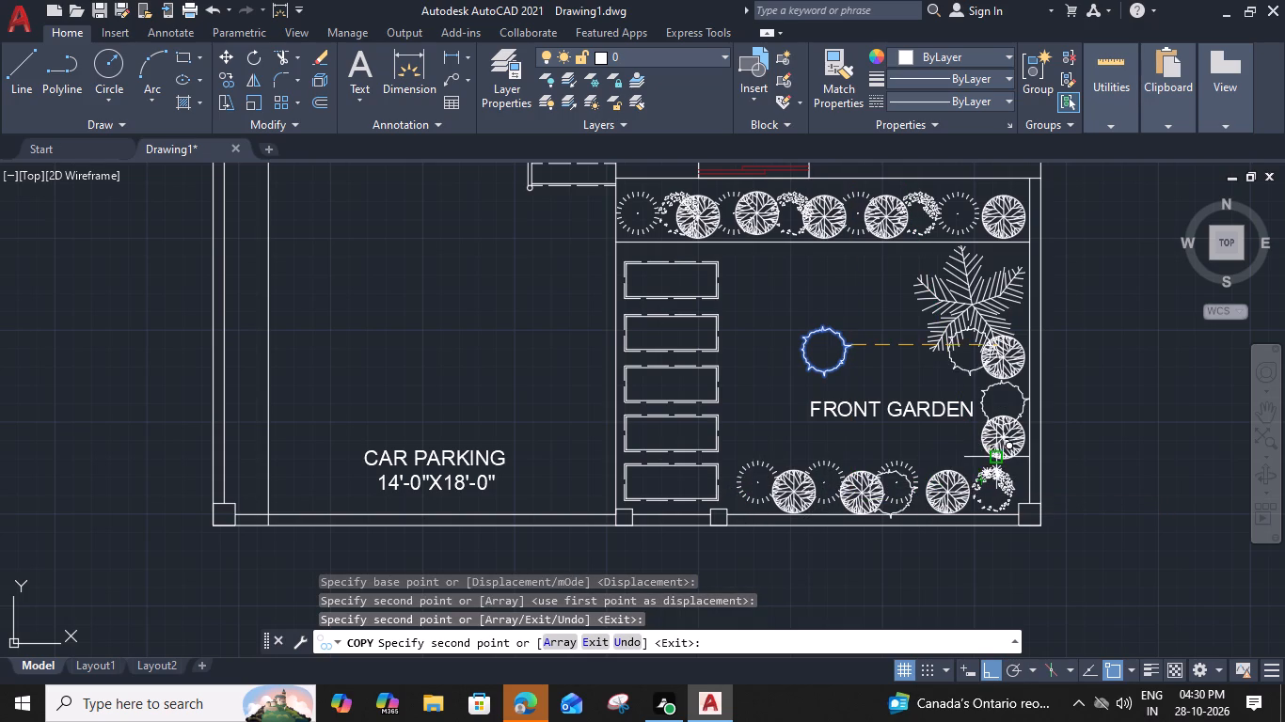
left_click(998, 454)
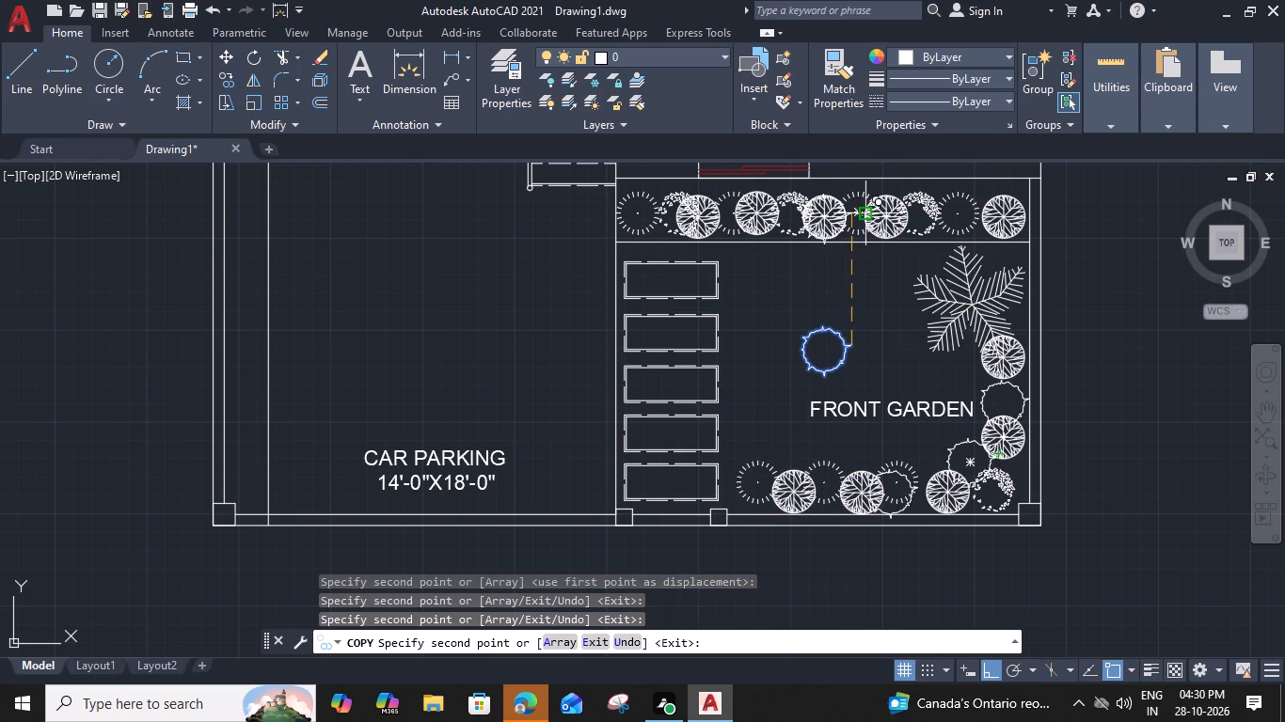
left_click(867, 212)
left_click(984, 219)
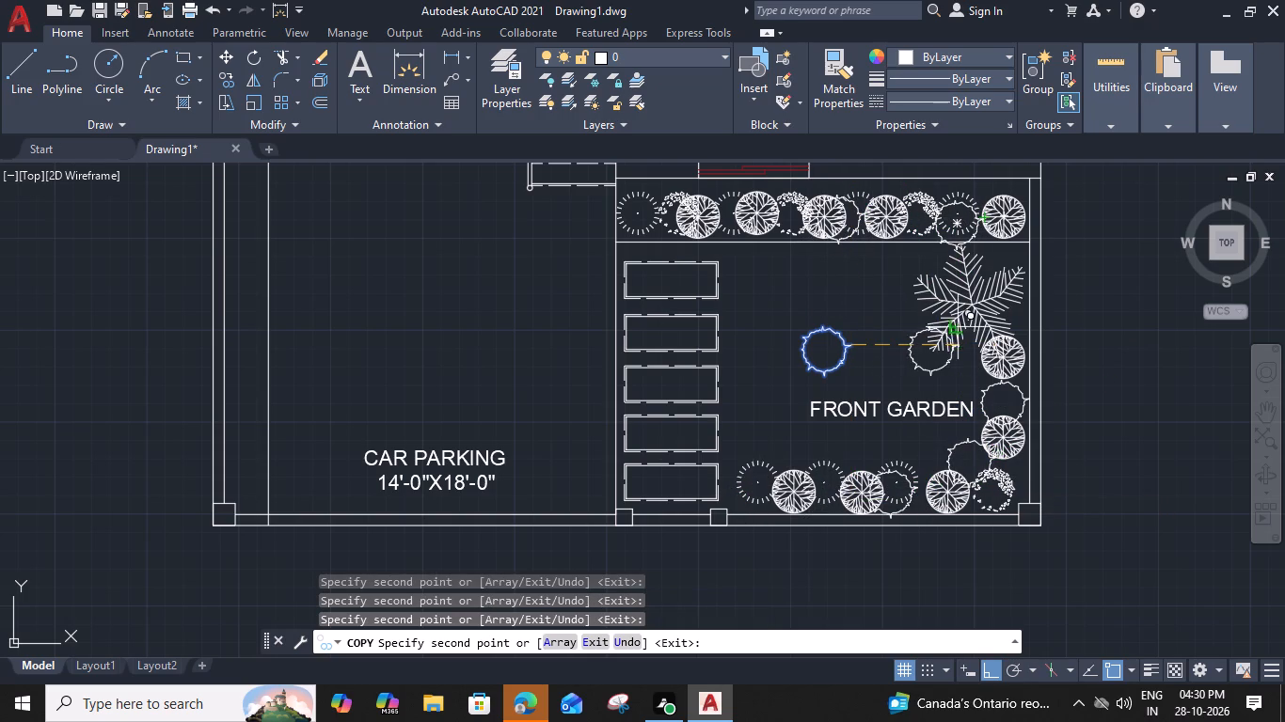
left_click(984, 353)
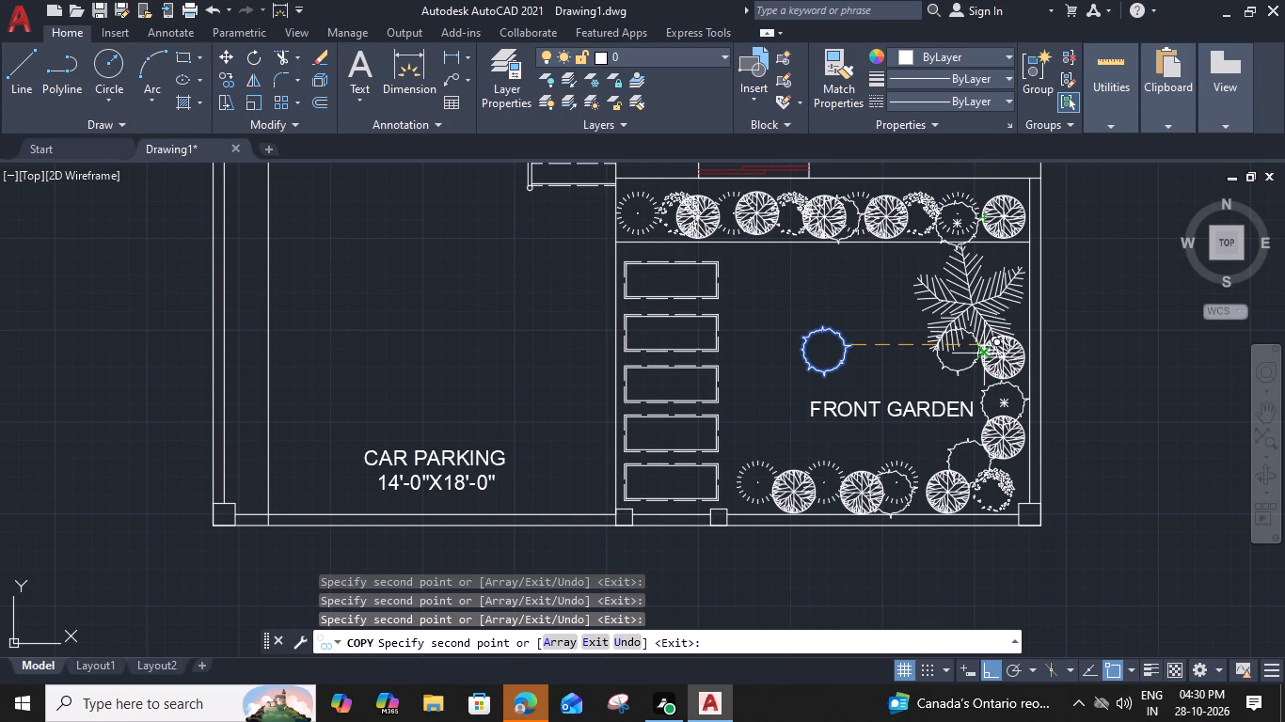
key("Escape")
Switch the central Type 2 evergreen to Type 3 Evergreen (Plan).
left_click(840, 337)
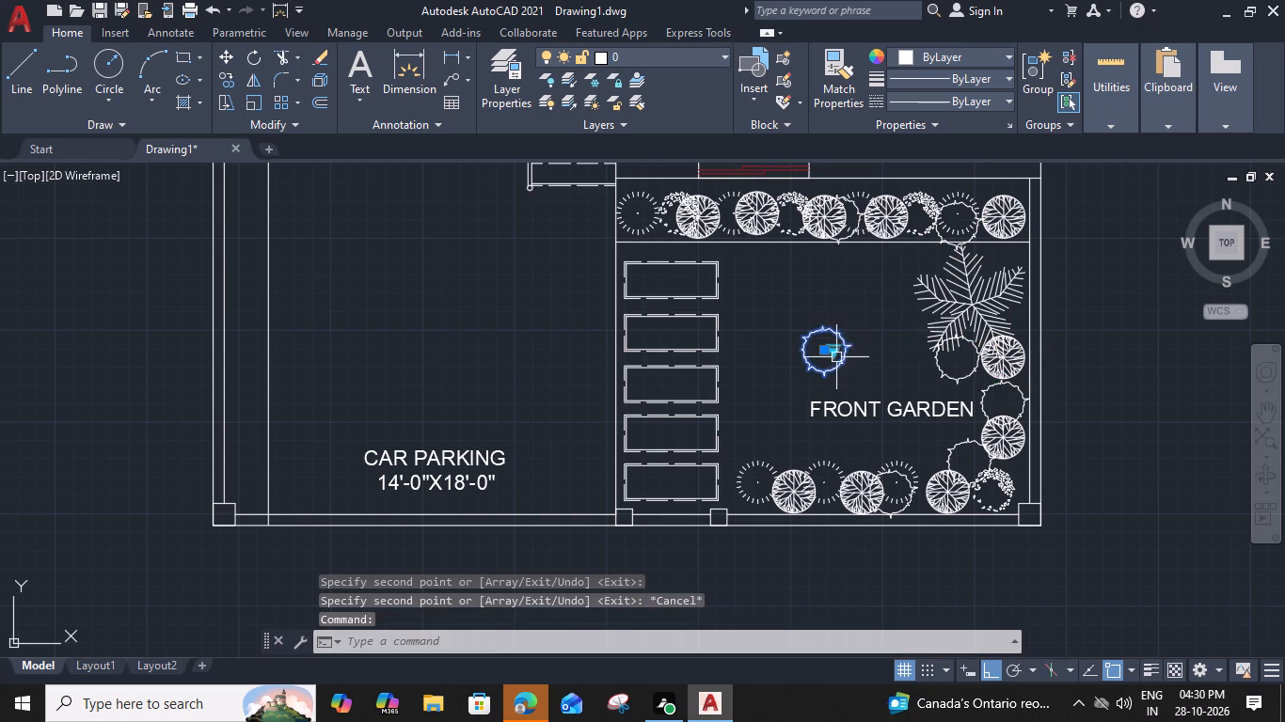
left_click(834, 353)
left_click(889, 567)
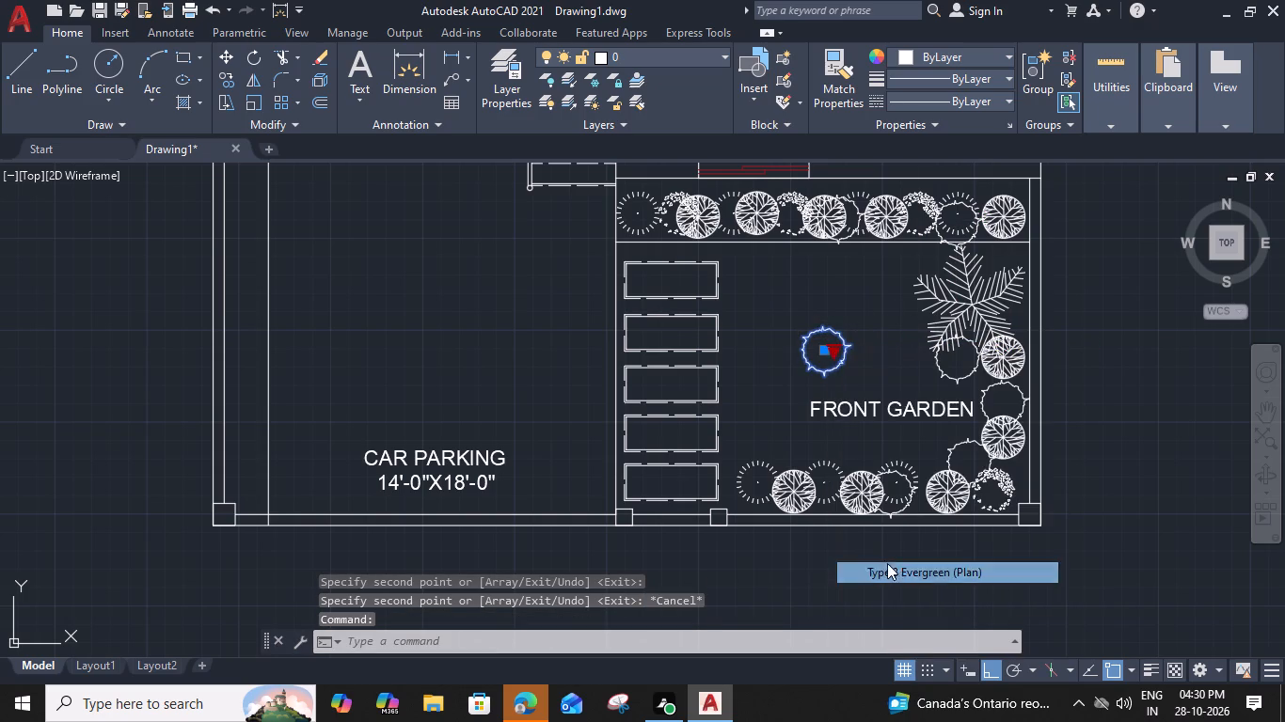
Copy the Type 3 evergreen eight times: two beside the large palm, two in the planting strip, three along the bottom row, one near the side wall.
key("c")
type("O")
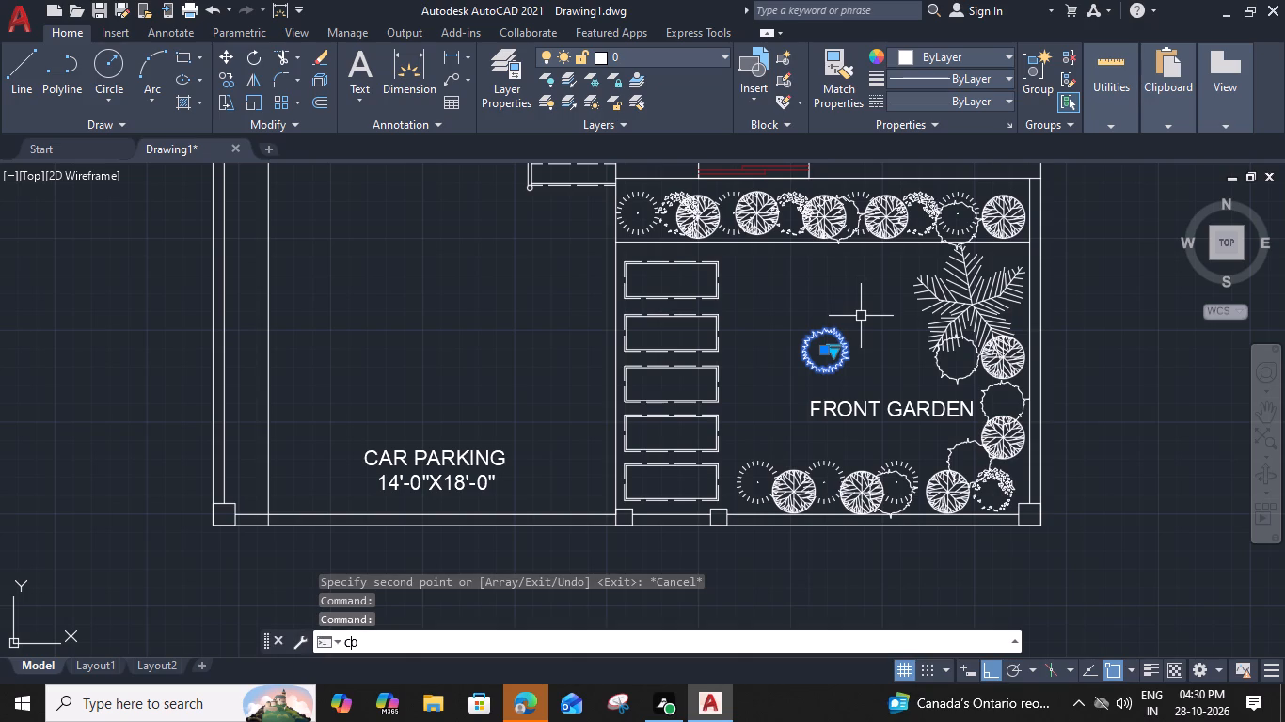
key("space")
left_click(848, 340)
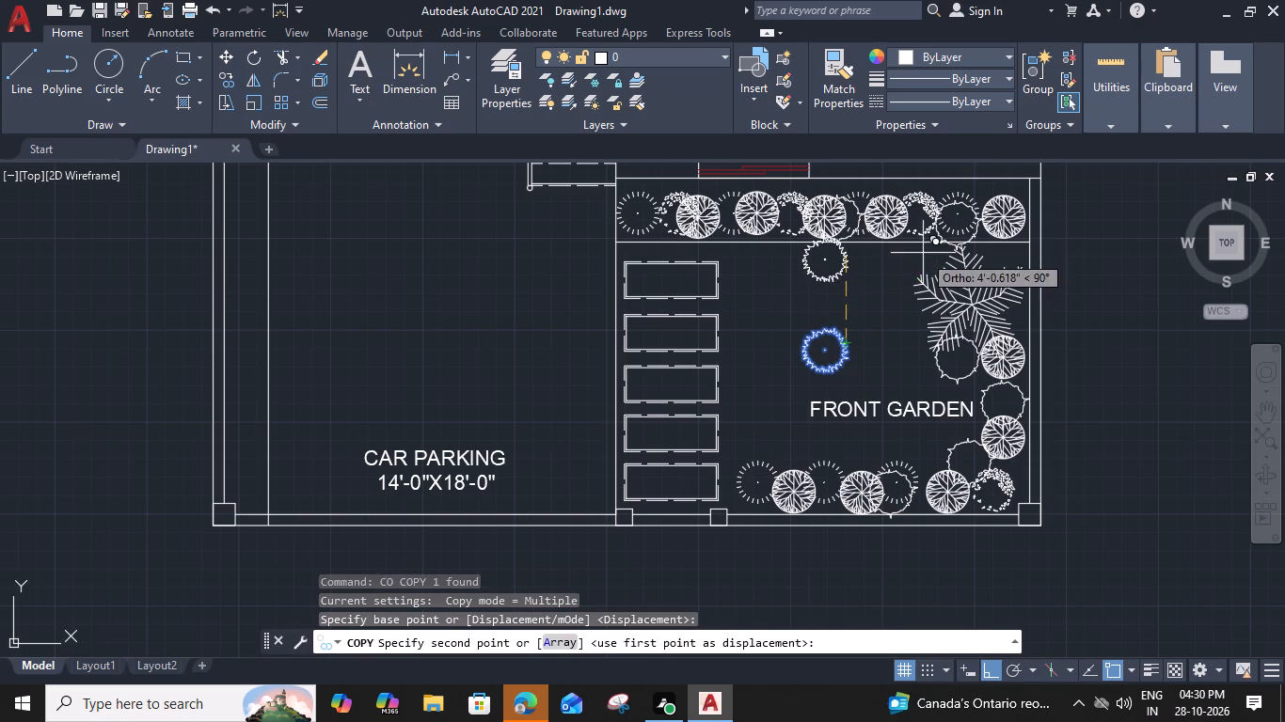
left_click(935, 248)
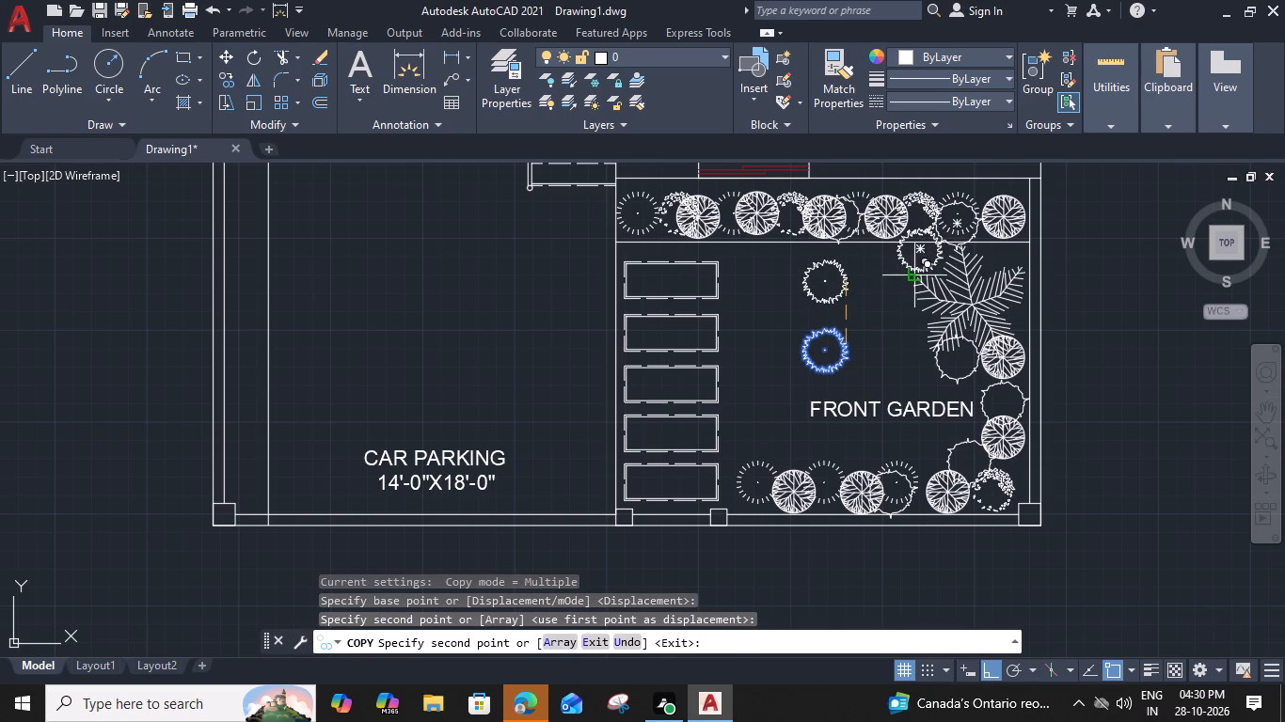
left_click(912, 274)
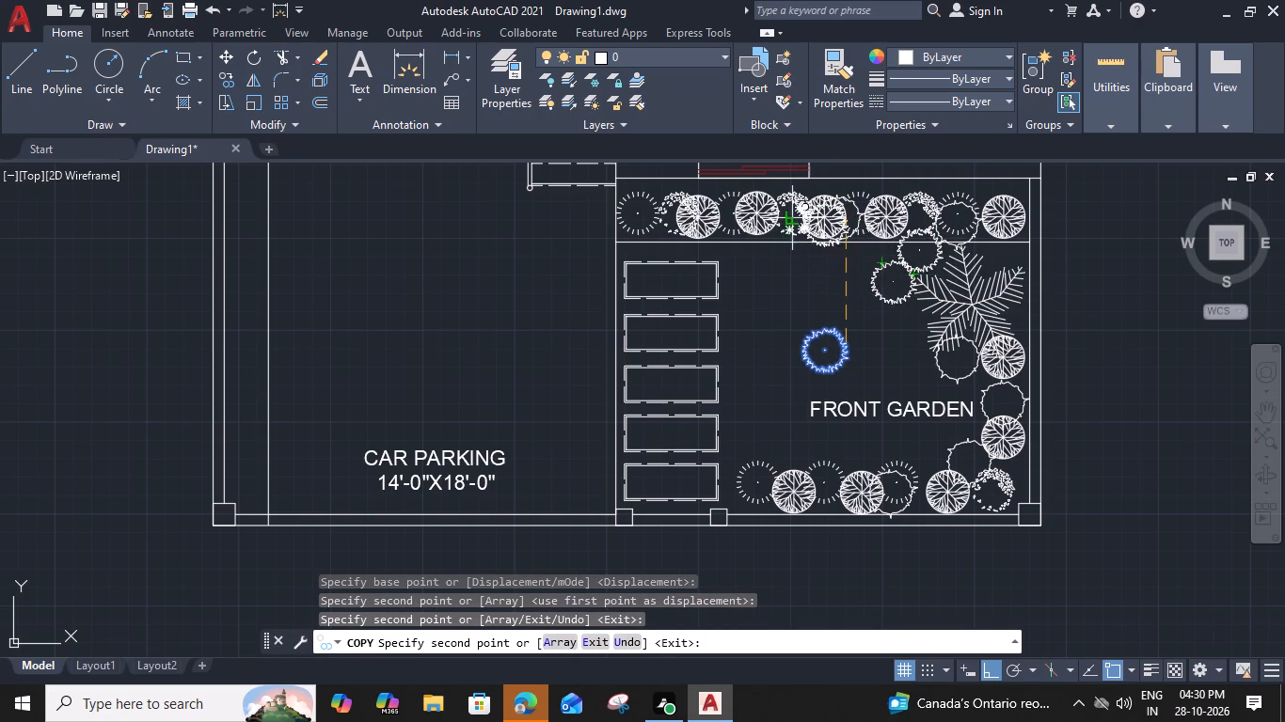
left_click(732, 203)
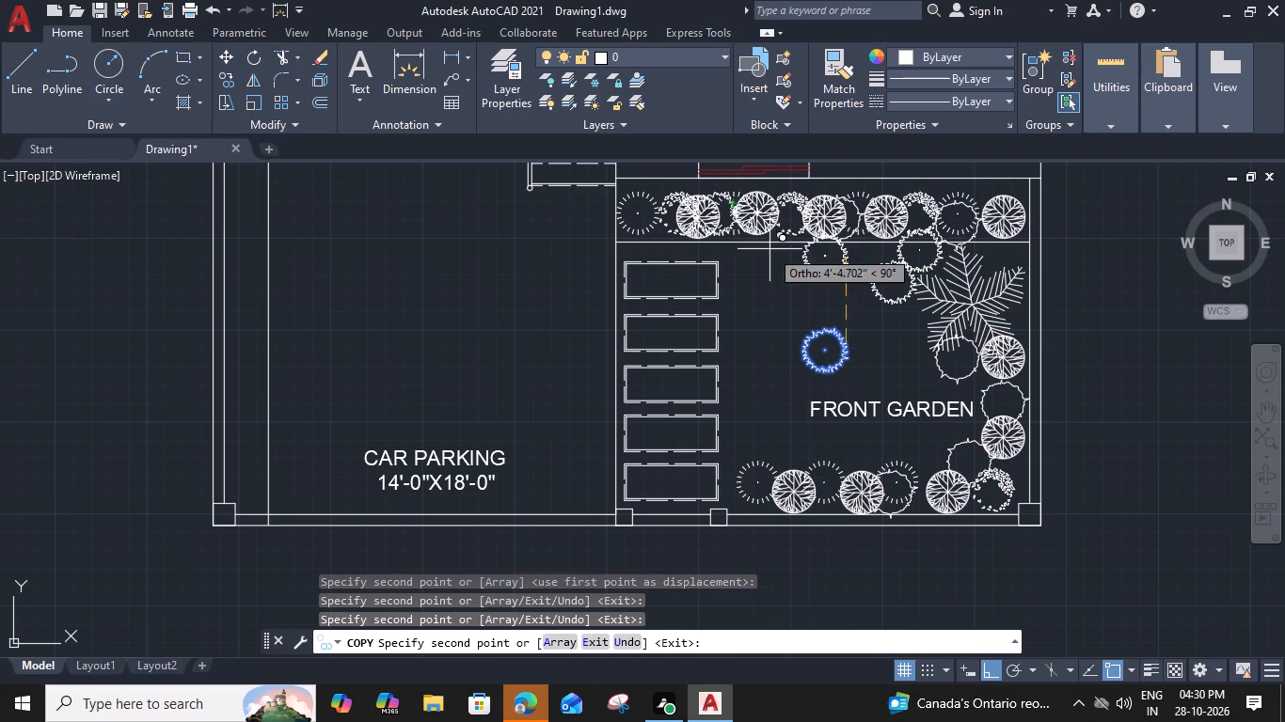
left_click(658, 212)
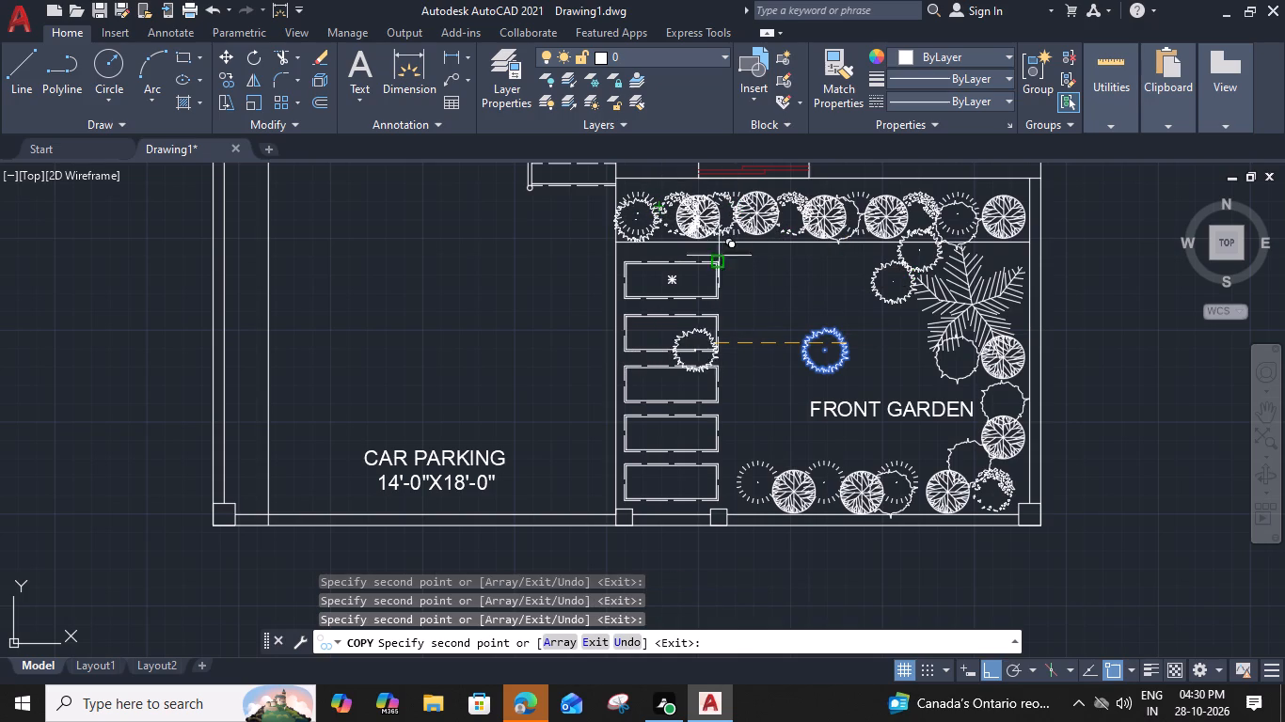
left_click(773, 494)
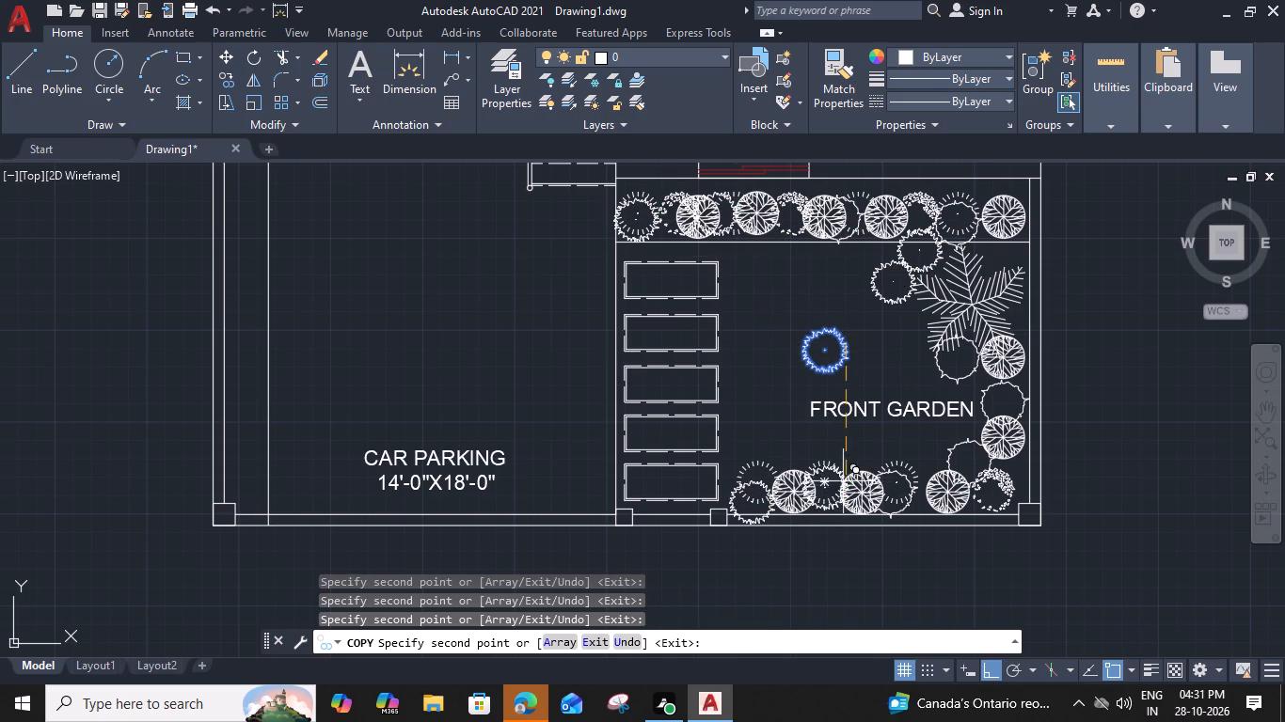
left_click(941, 473)
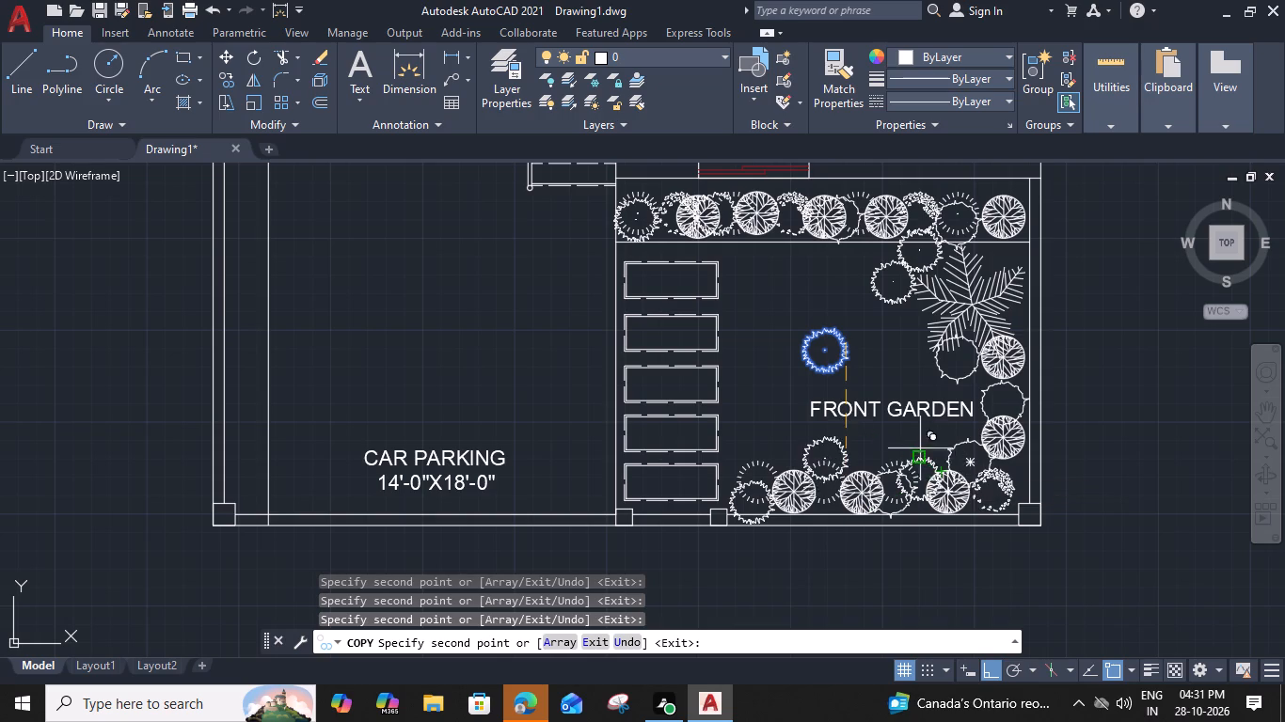
left_click(862, 466)
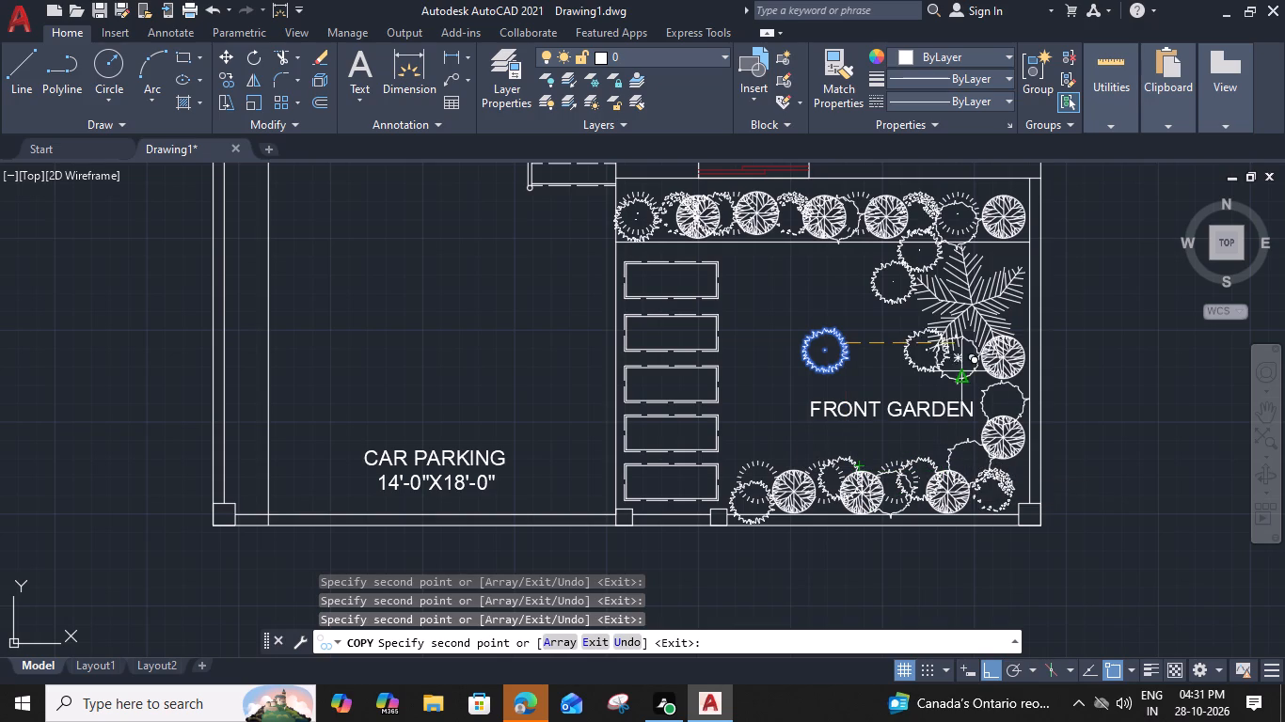
left_click(1003, 385)
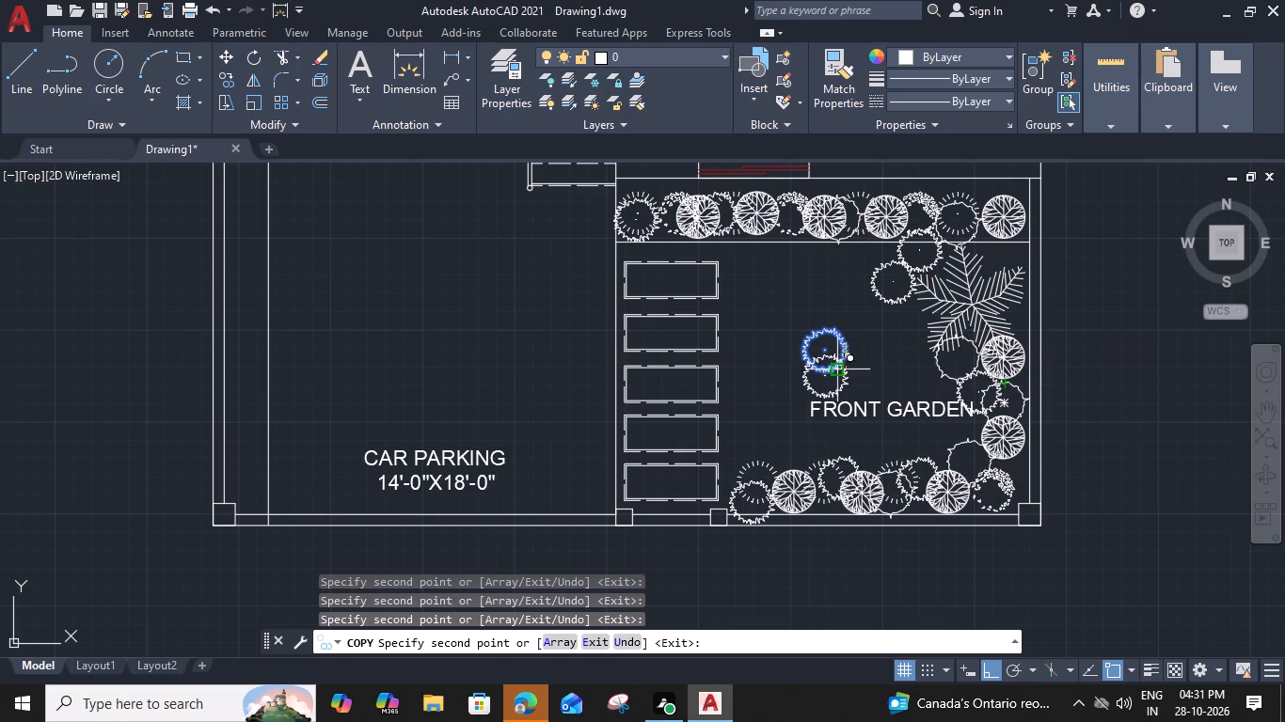
key("Escape")
Move the FRONT GARDEN label a short distance left, clear of the trees along the side wall.
left_click(820, 410)
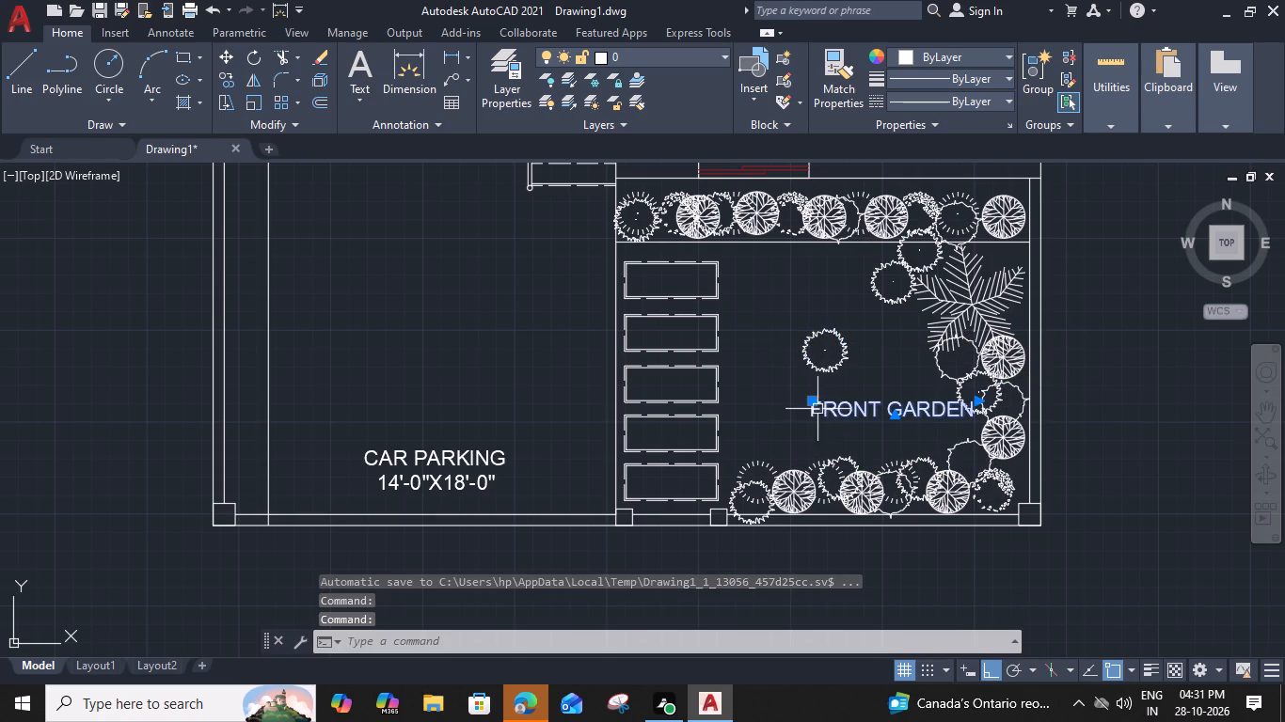
type("M")
key("space")
scroll(809, 426, "up", 1)
left_click(810, 421)
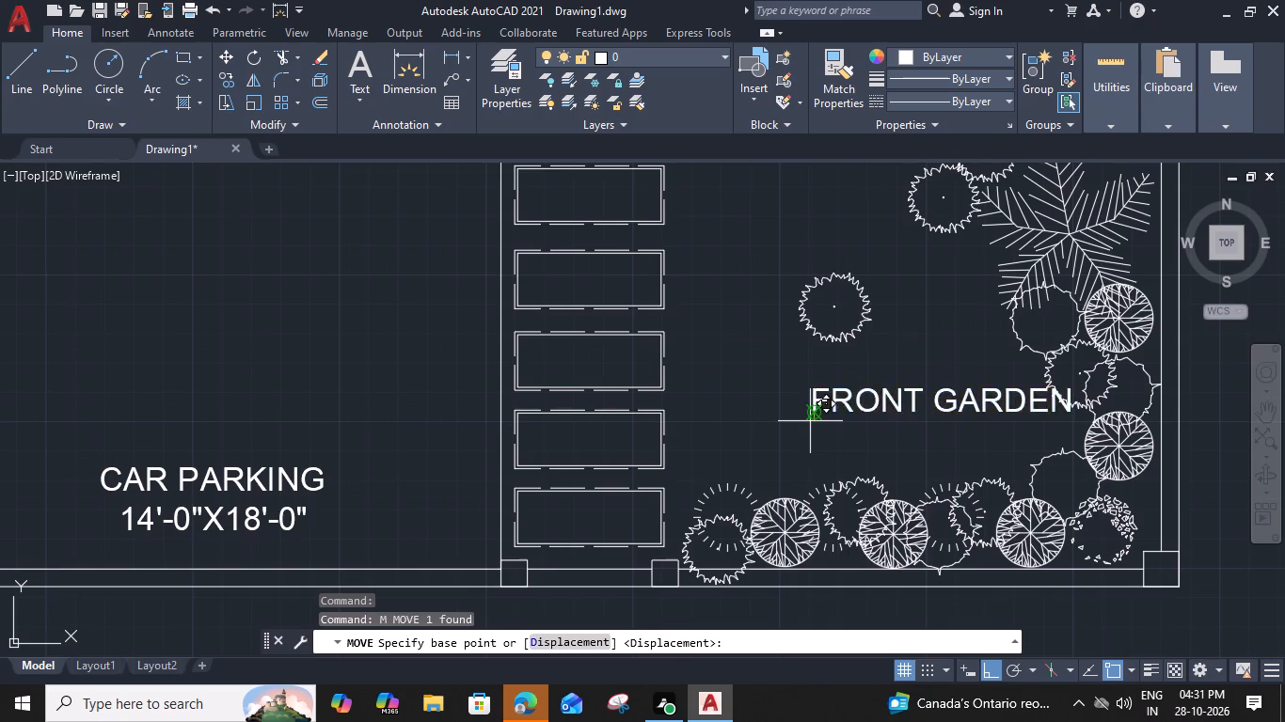
left_click(756, 421)
Switch the central Type 3 evergreen above the FRONT GARDEN label to Palm (Plan).
scroll(830, 396, "down", 1)
left_click(841, 346)
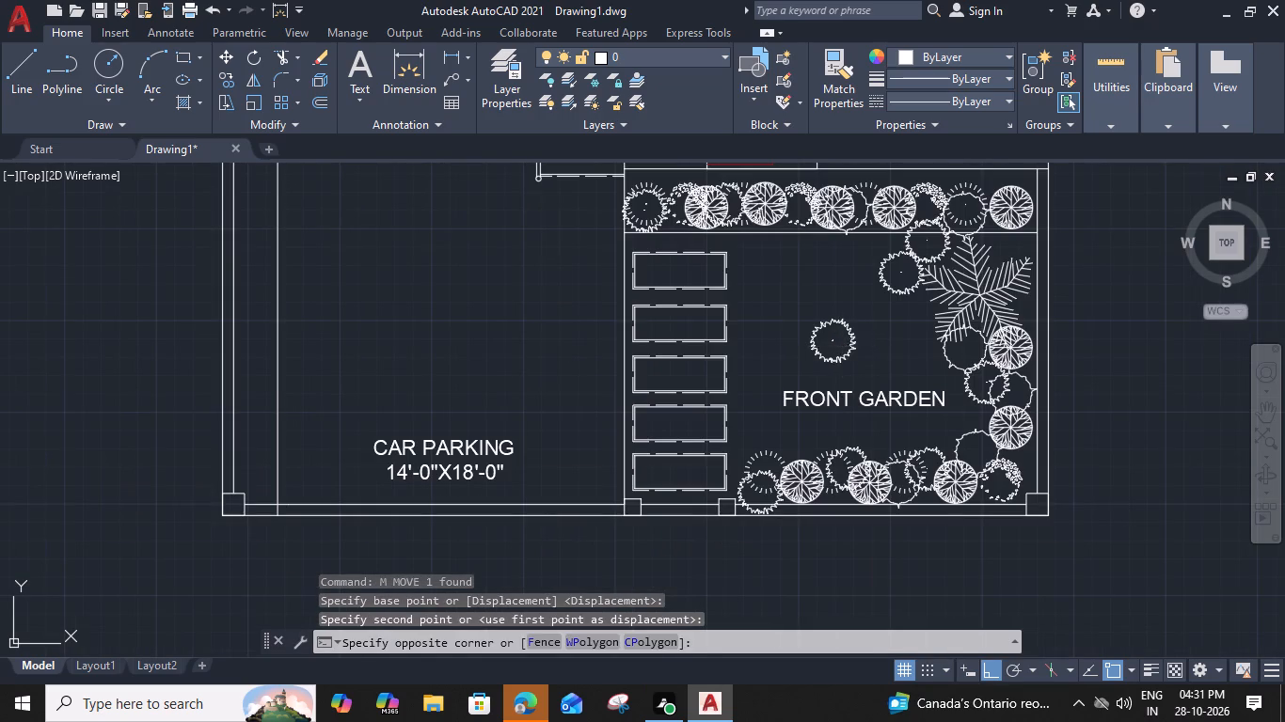
left_click(820, 361)
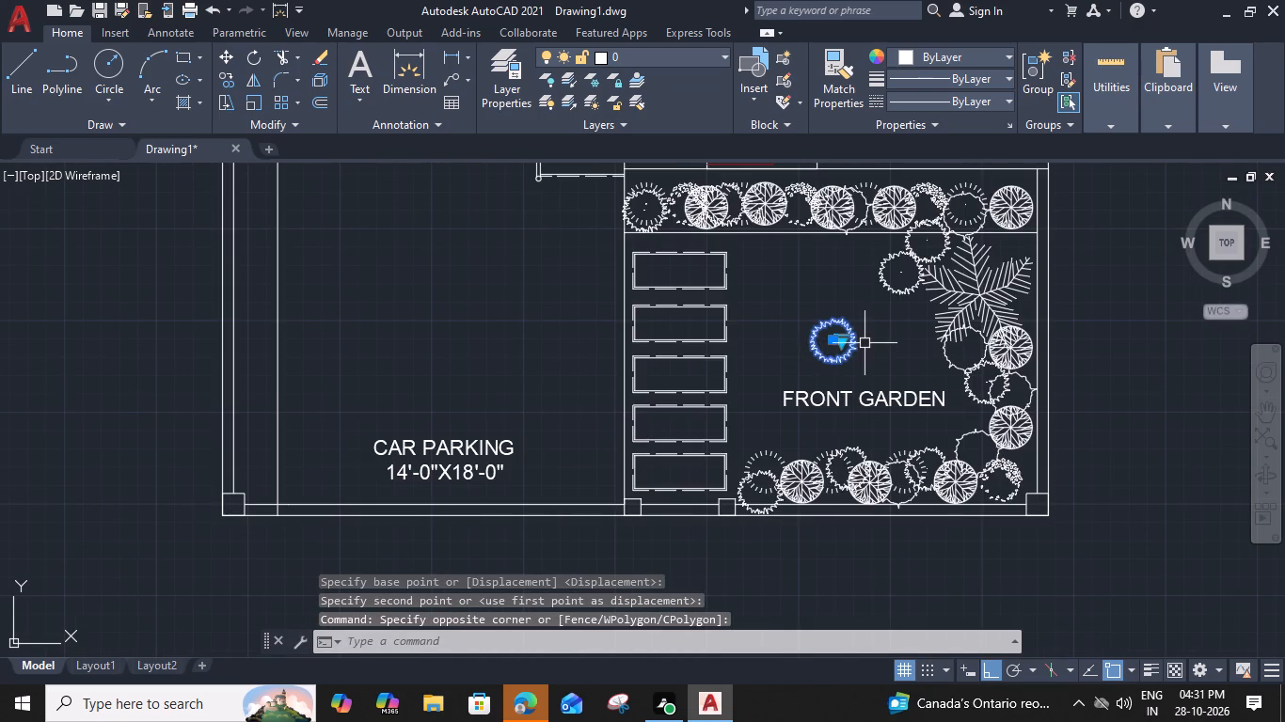
left_click(845, 344)
left_click(873, 361)
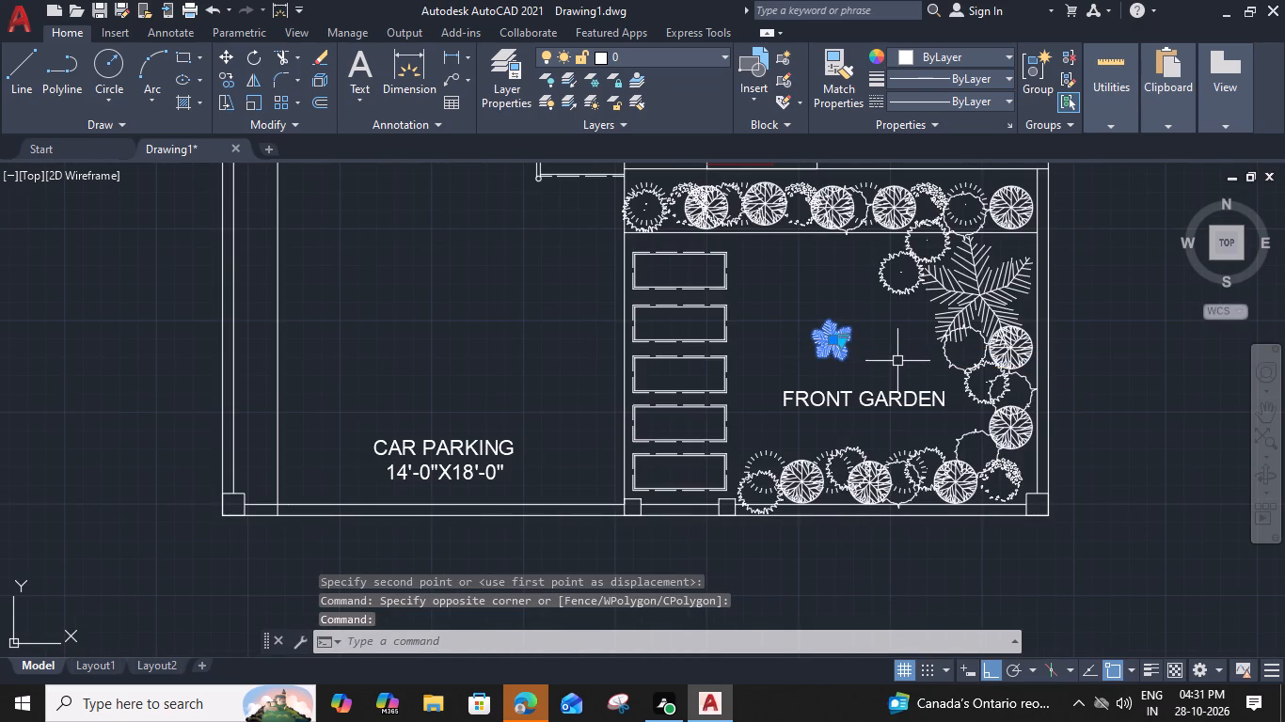
Copy the central palm seven times: three above the bottom row, two along the side-wall trees, one beside the large palm, one in the planting strip.
key("c")
key("o")
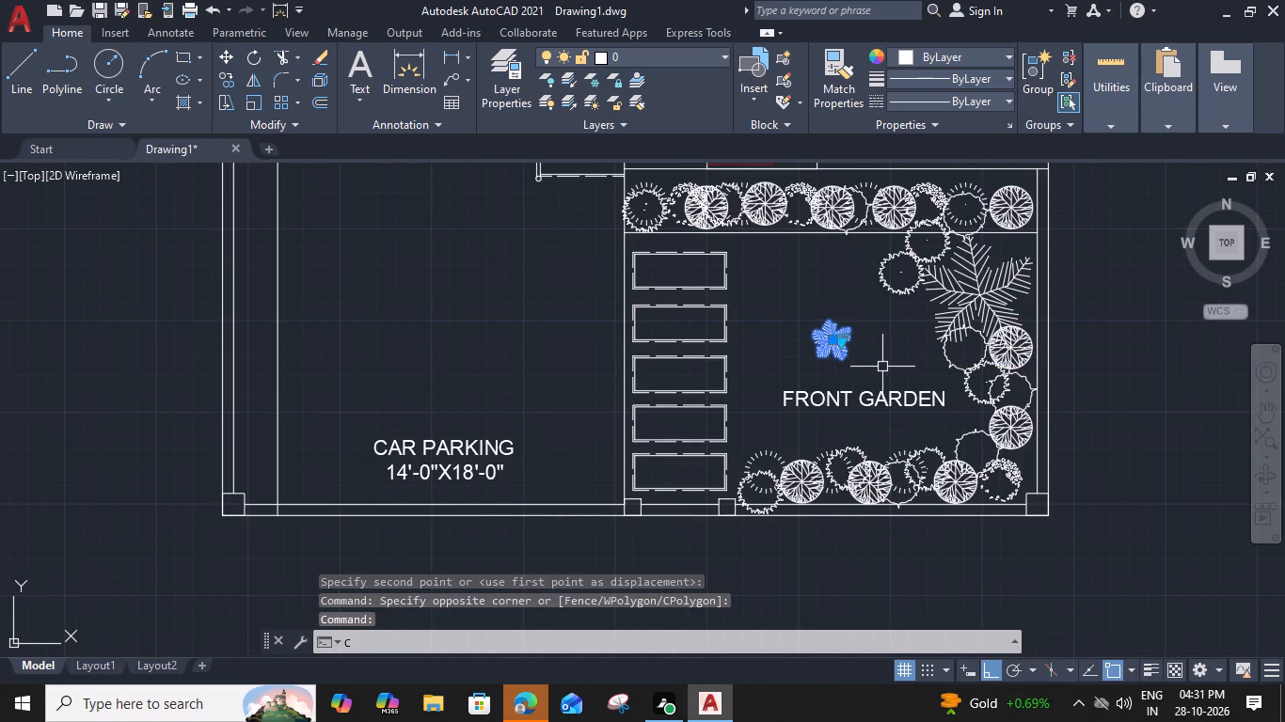
key("space")
left_click(852, 348)
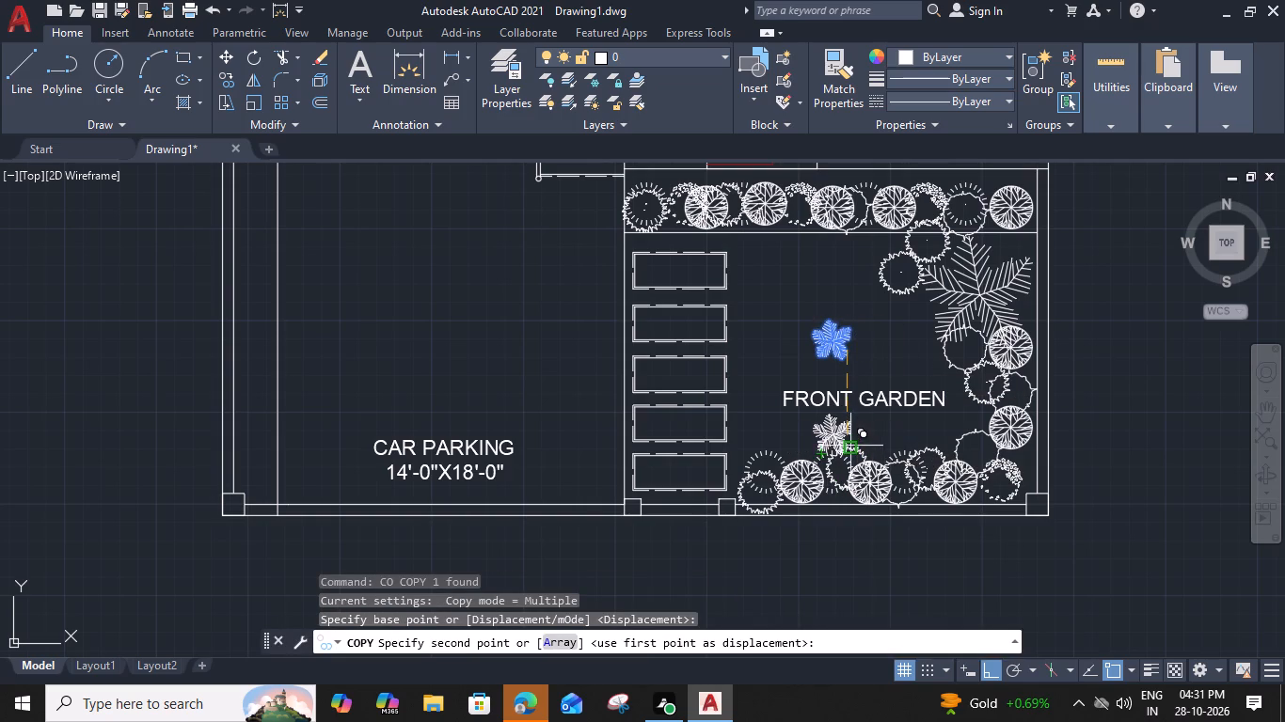
left_click(848, 447)
left_click(918, 451)
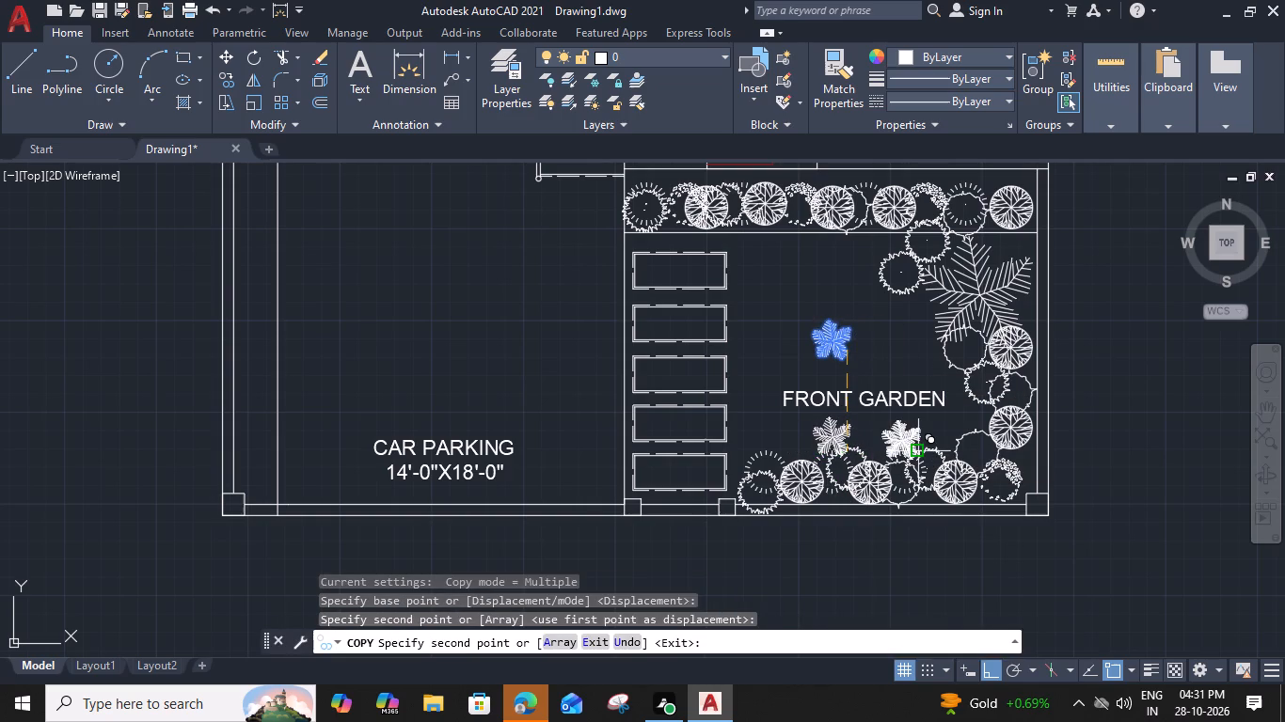
left_click(982, 432)
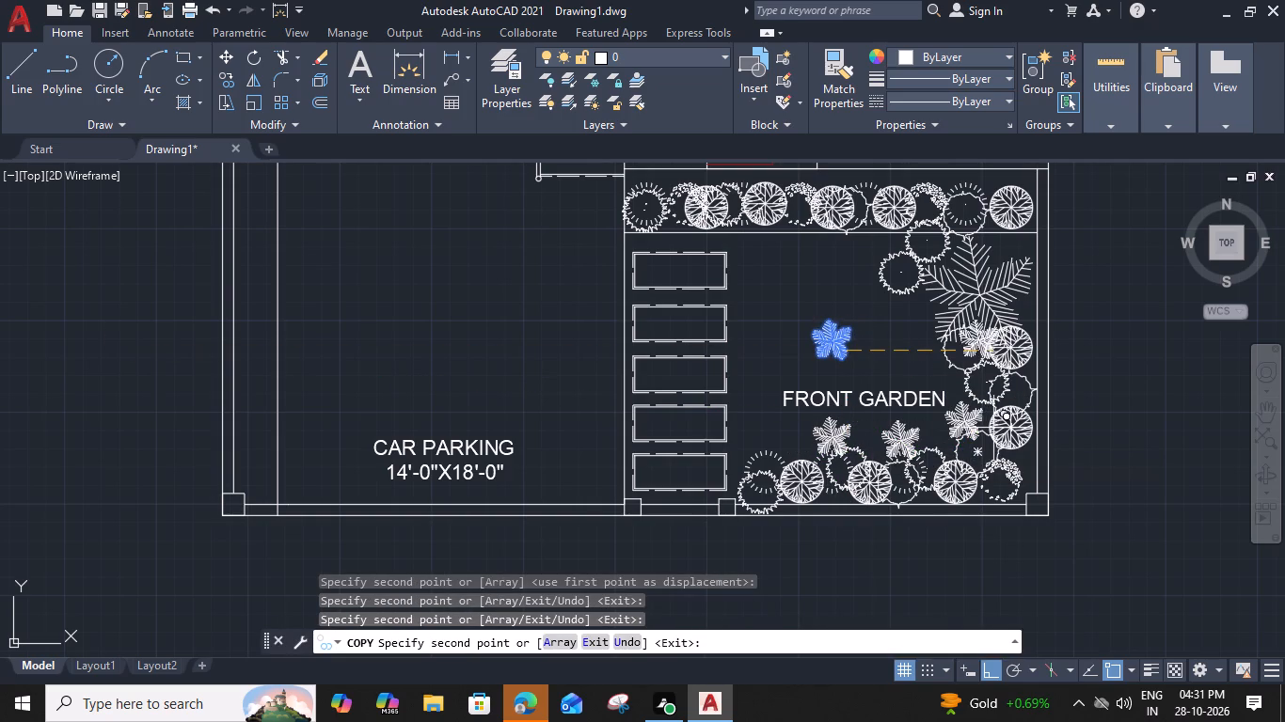
left_click(966, 377)
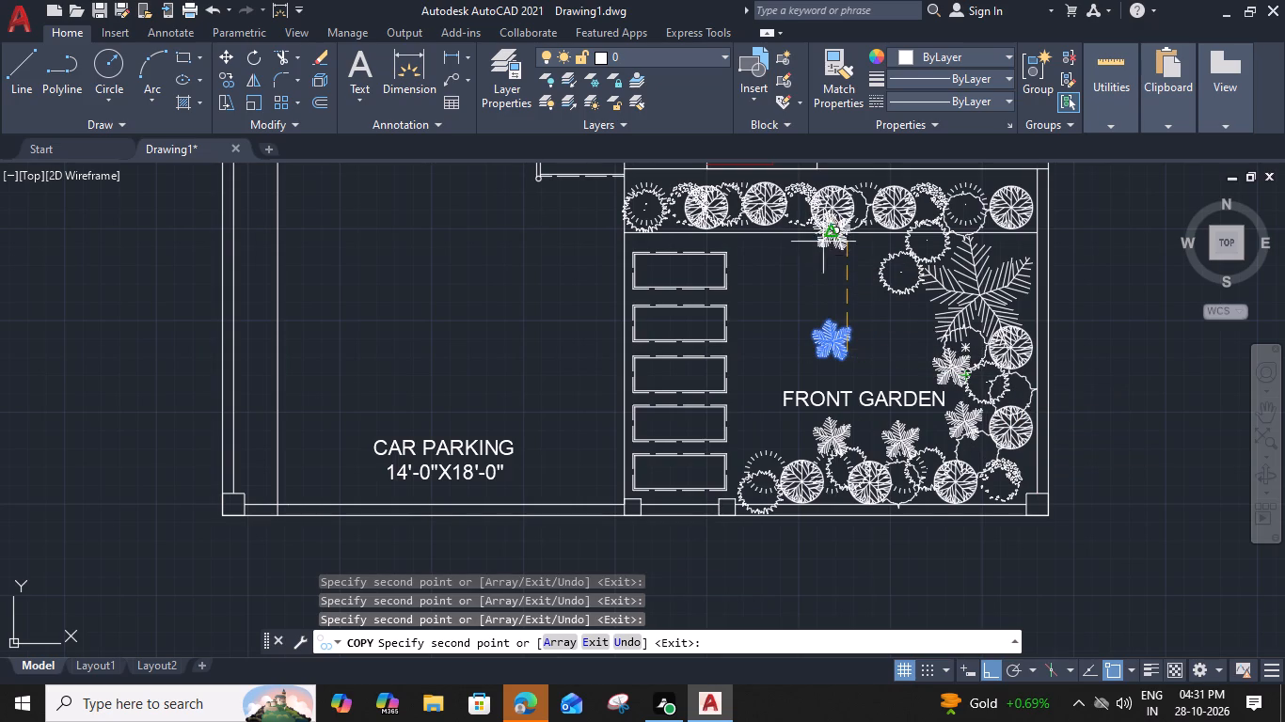
left_click(910, 252)
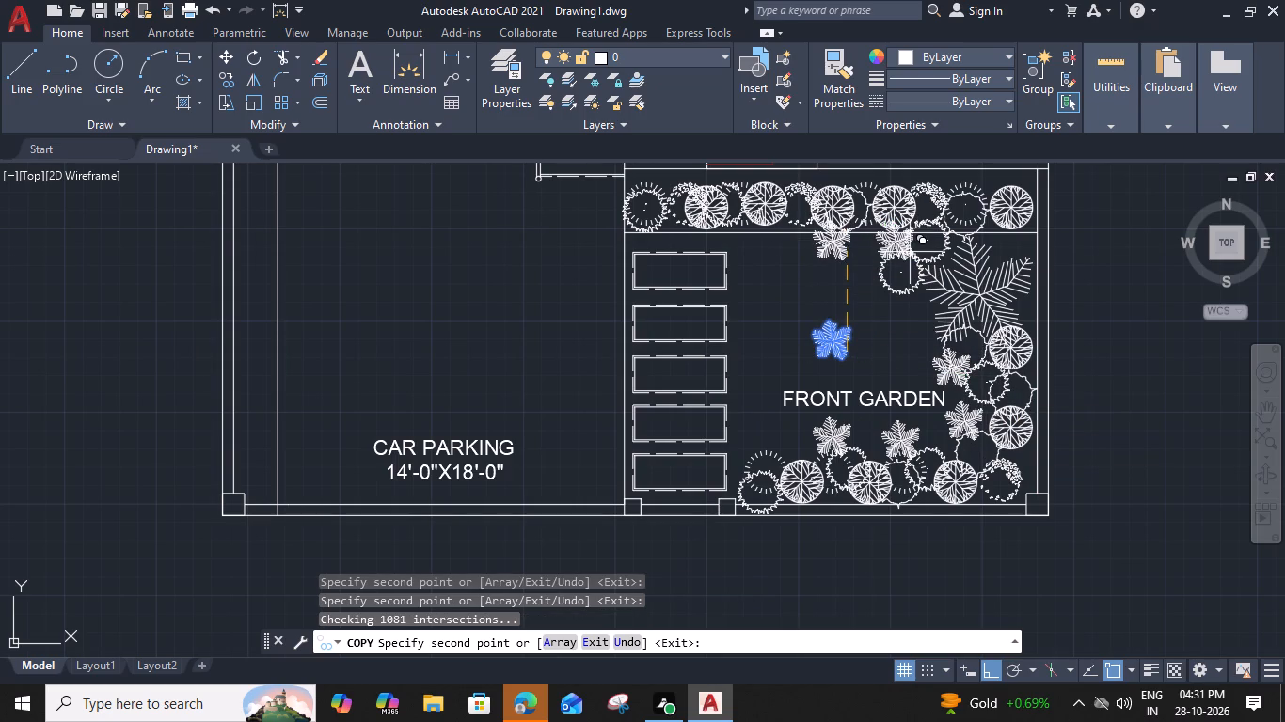
left_click(828, 224)
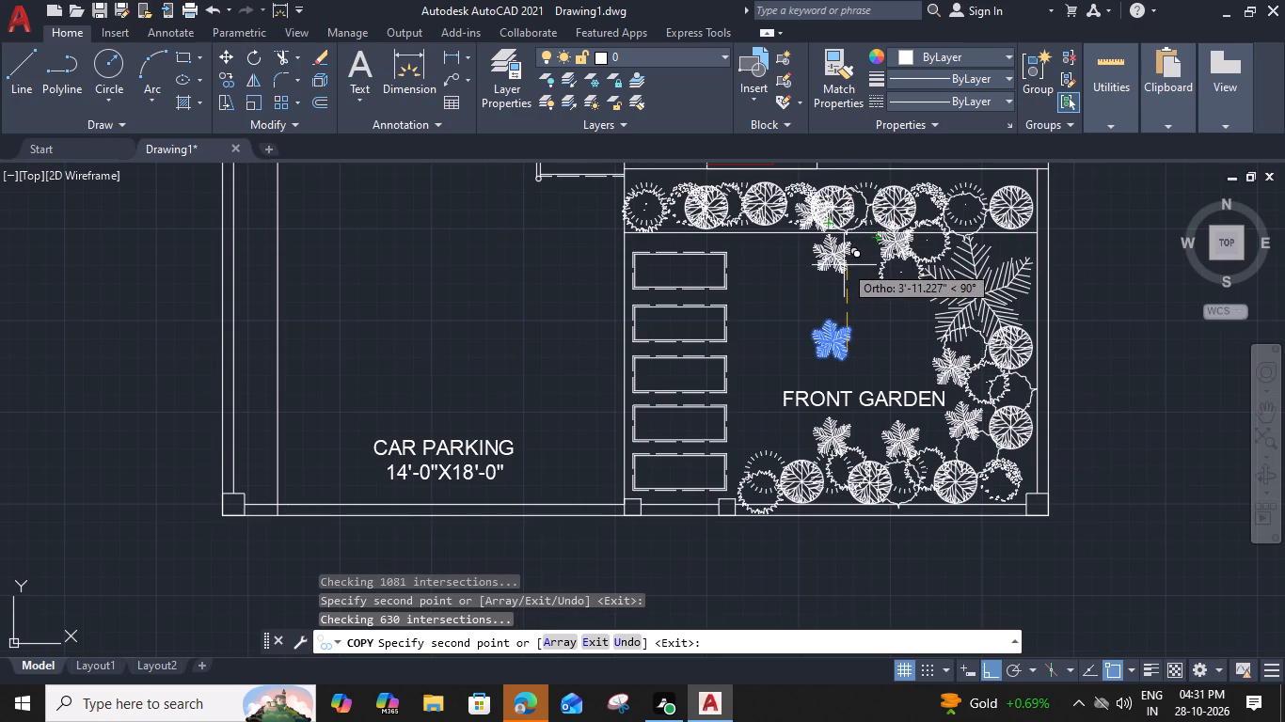
left_click(787, 459)
key("Escape")
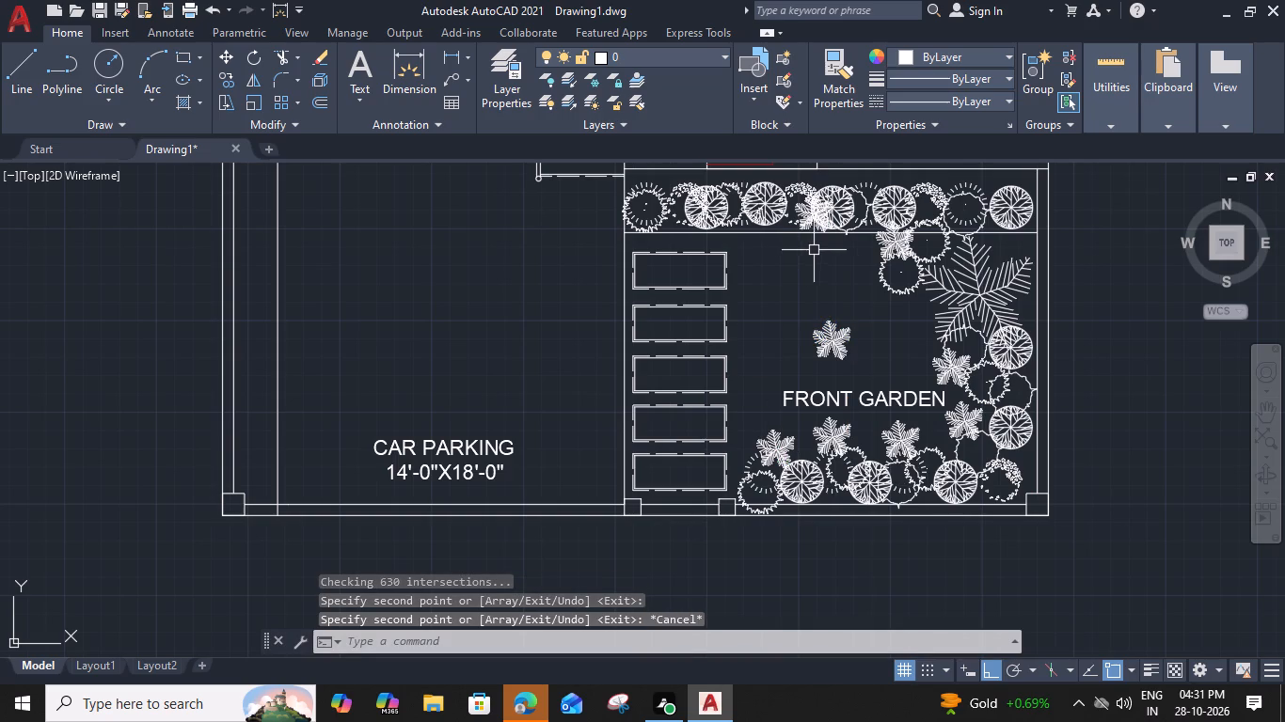
Delete the small palm copy that overlaps the trees in the planting strip.
left_click(810, 217)
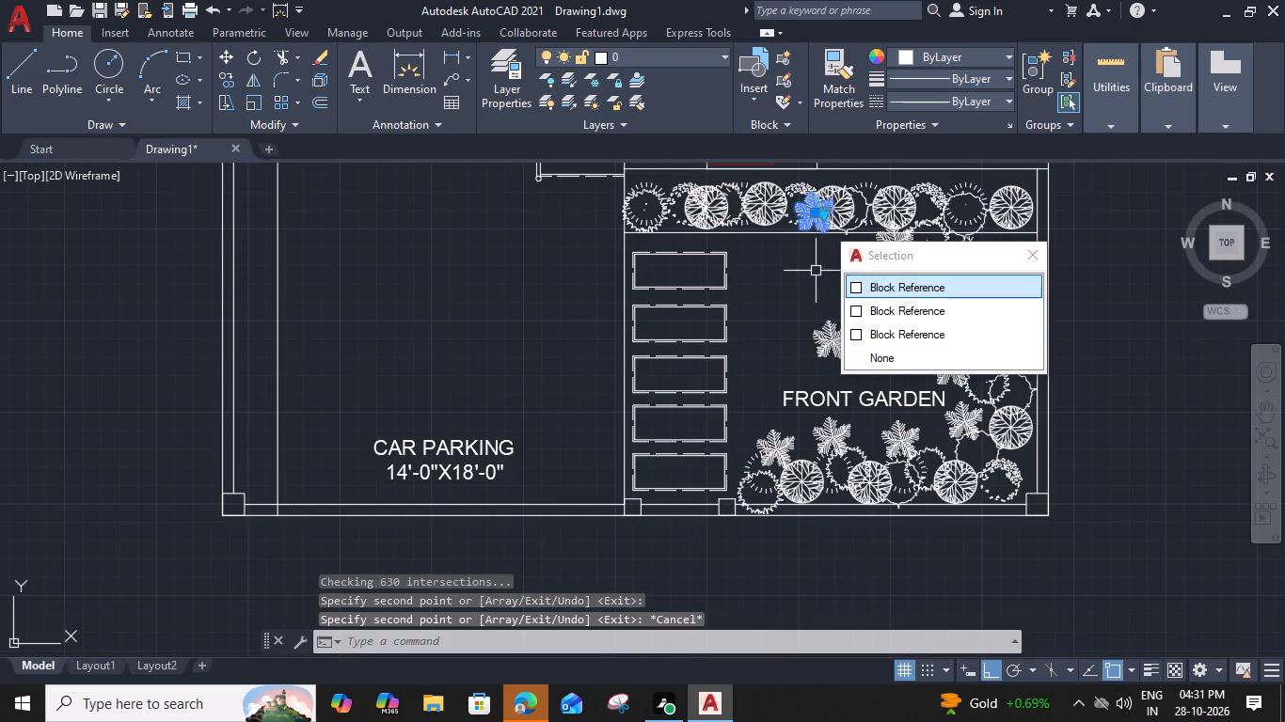
key("Delete")
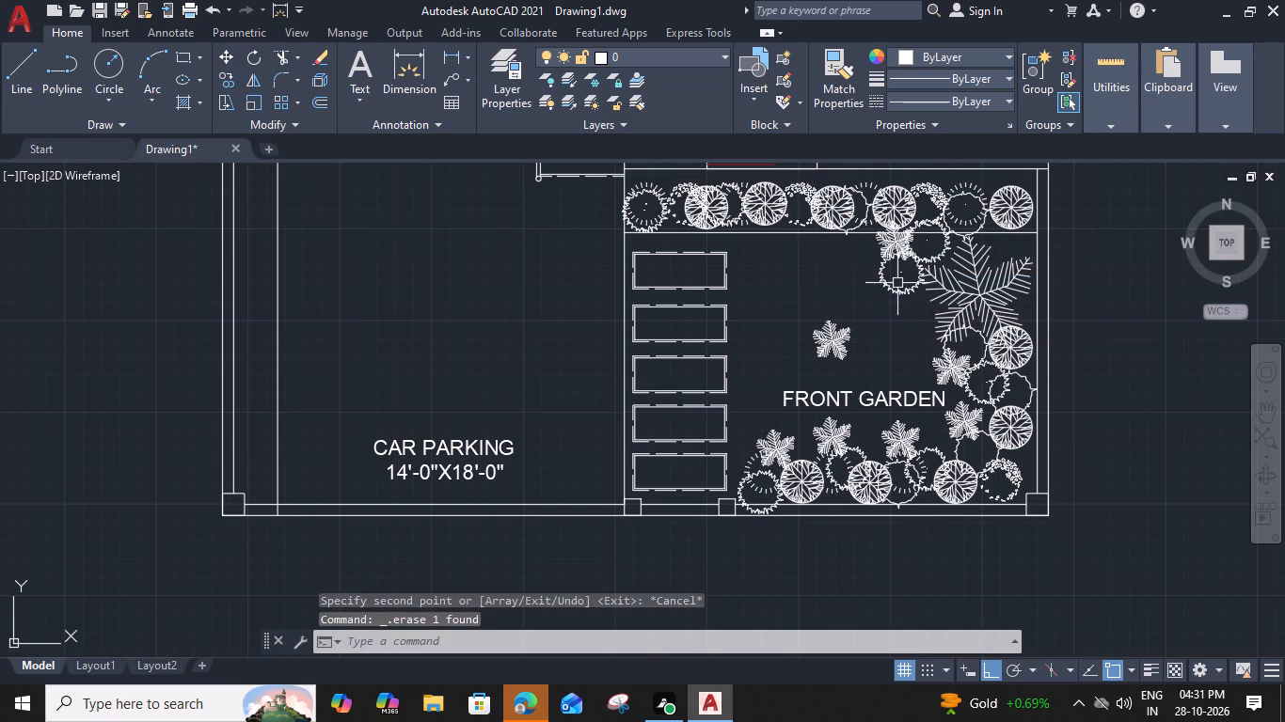
Move the lower evergreen beside the large palm straight down in two short shifts, leaving a gap below the small palm.
left_click(916, 285)
type("M")
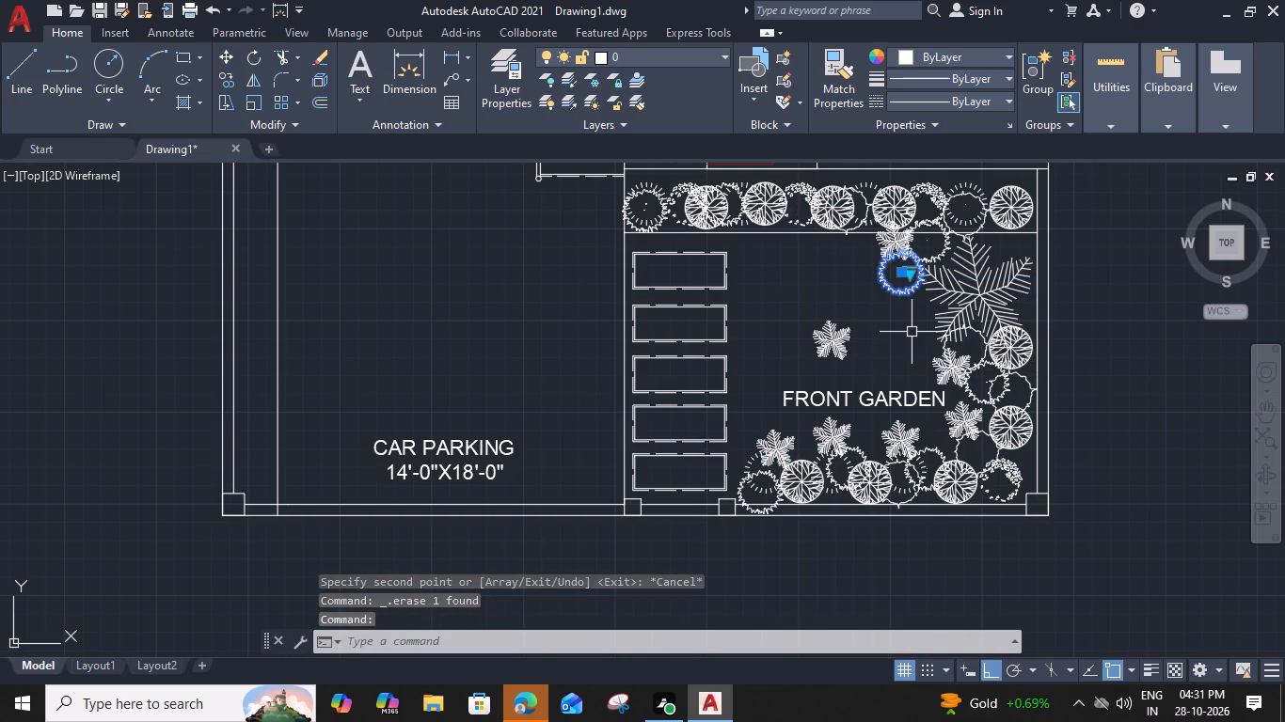
key("space")
left_click(915, 292)
left_click(924, 313)
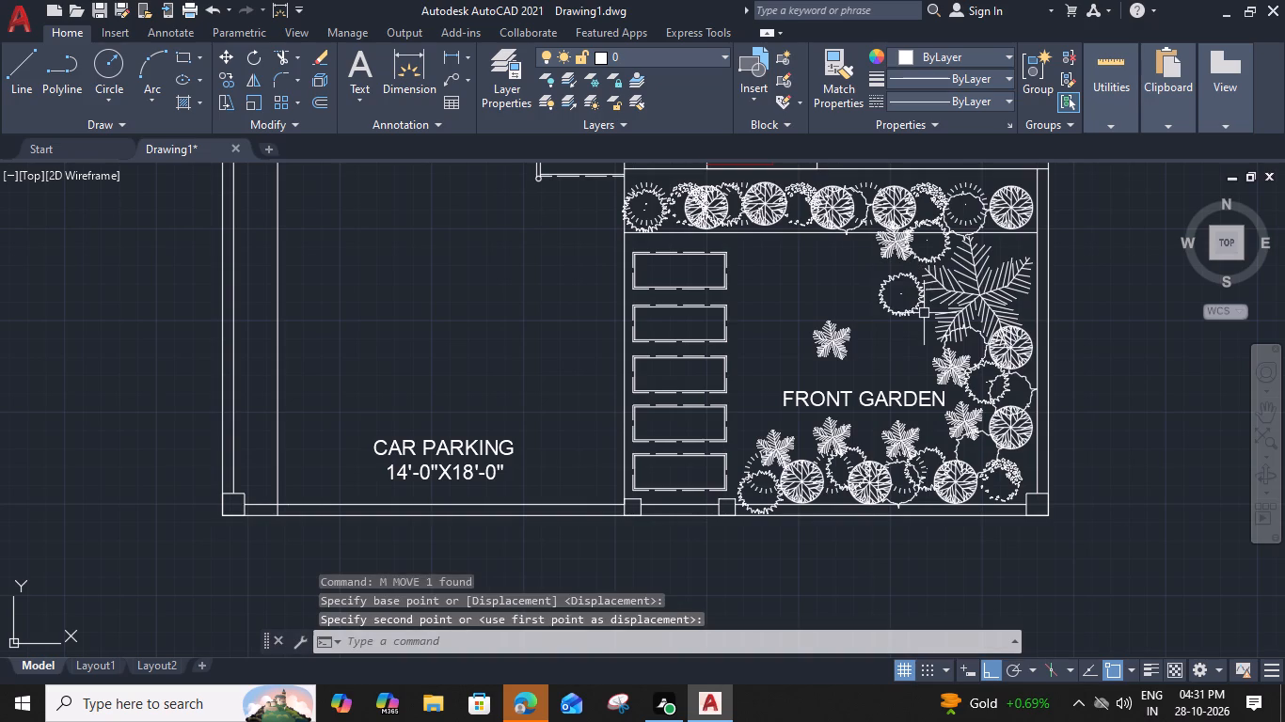
left_click(921, 307)
key("m")
key("space")
scroll(917, 314, "up", 1)
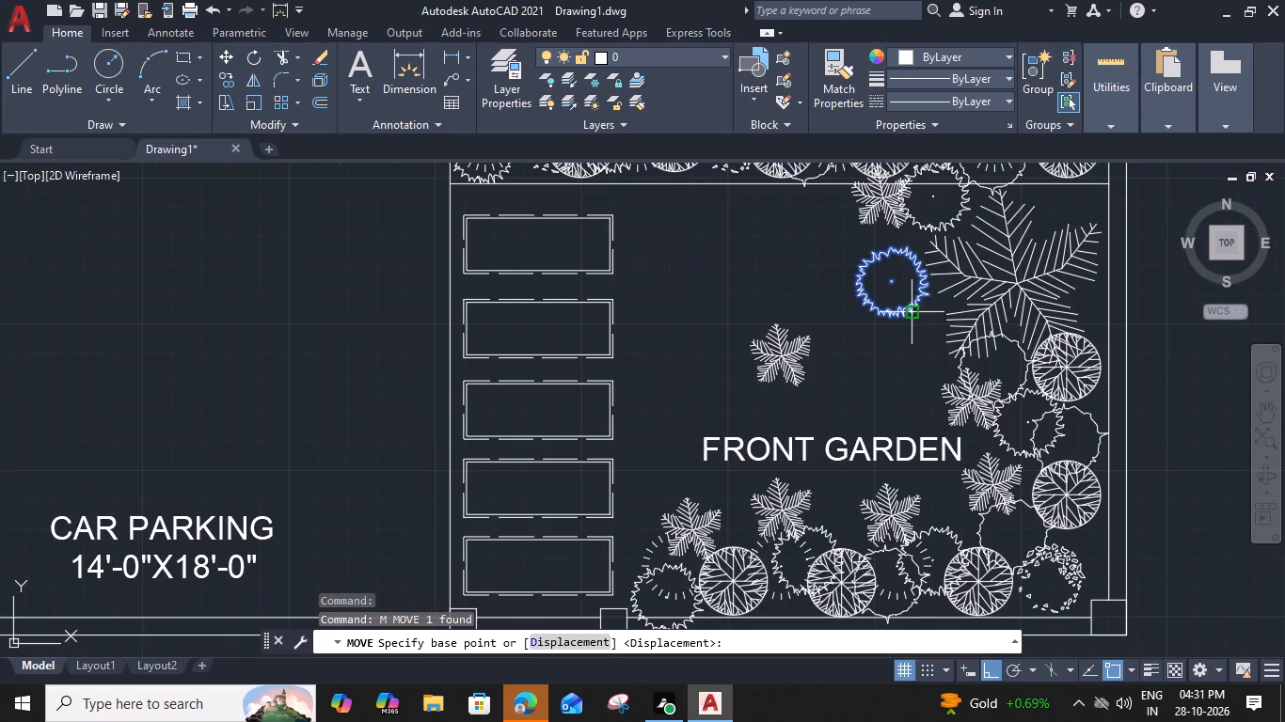
left_click(926, 306)
left_click(930, 336)
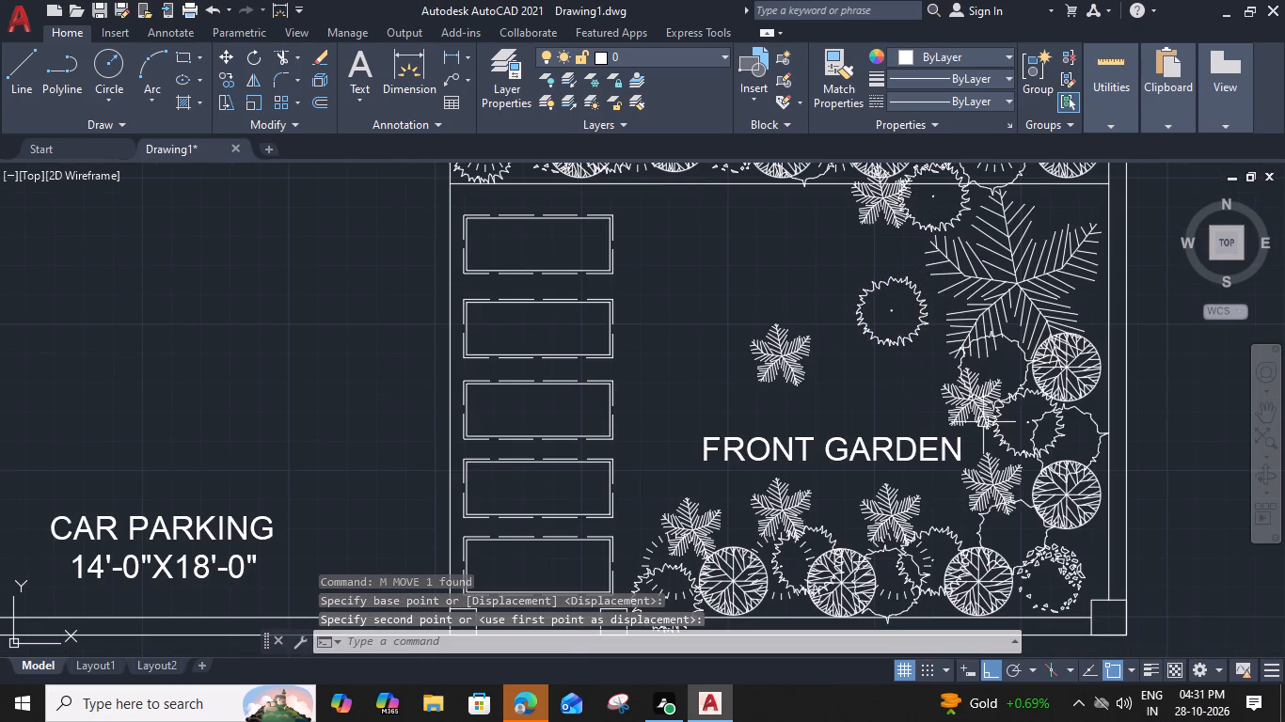
Copy the round branched tree by the side wall twice, to the lower-left and upper-left of the large palm.
left_click(1067, 378)
key("c")
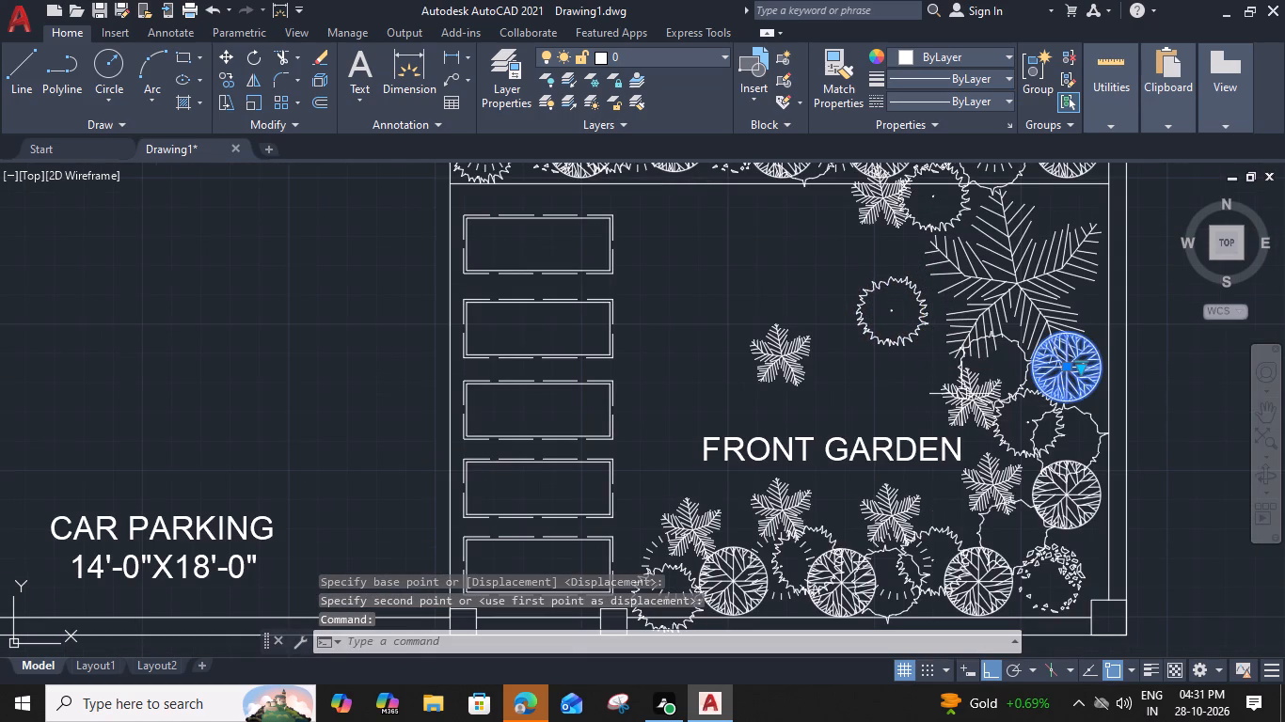
type("O")
key("space")
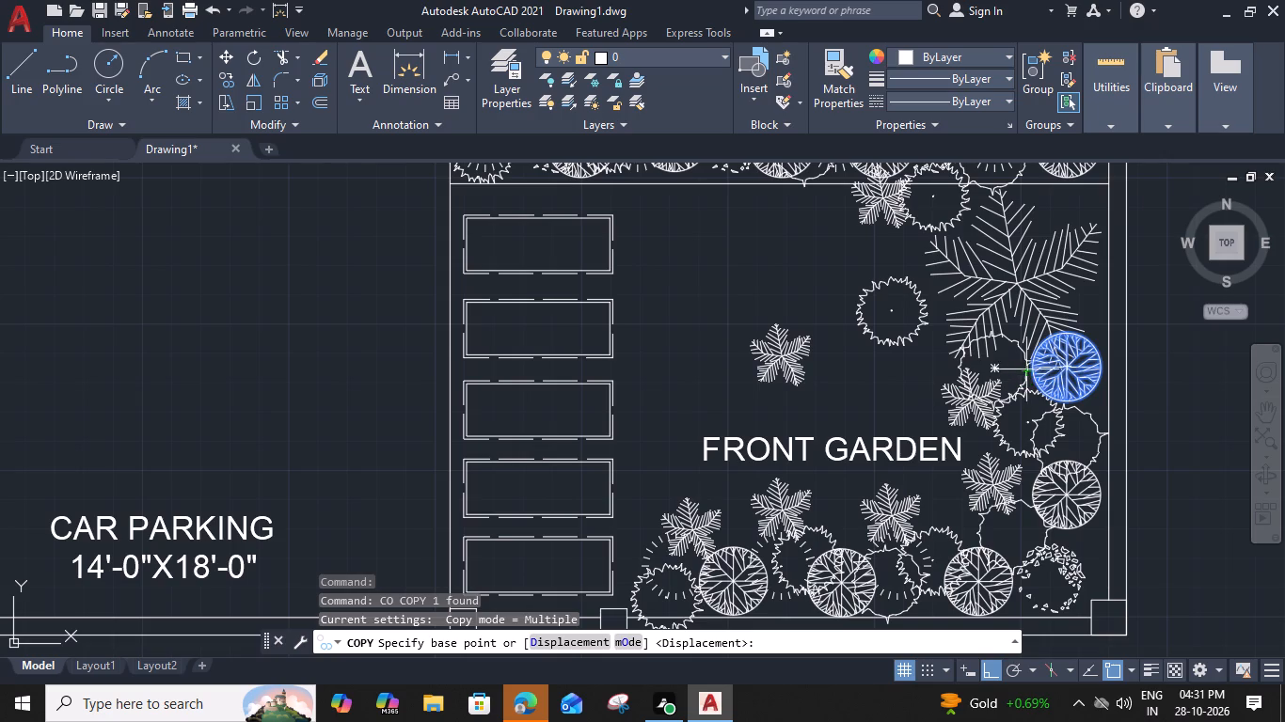
left_click(1028, 363)
left_click(901, 366)
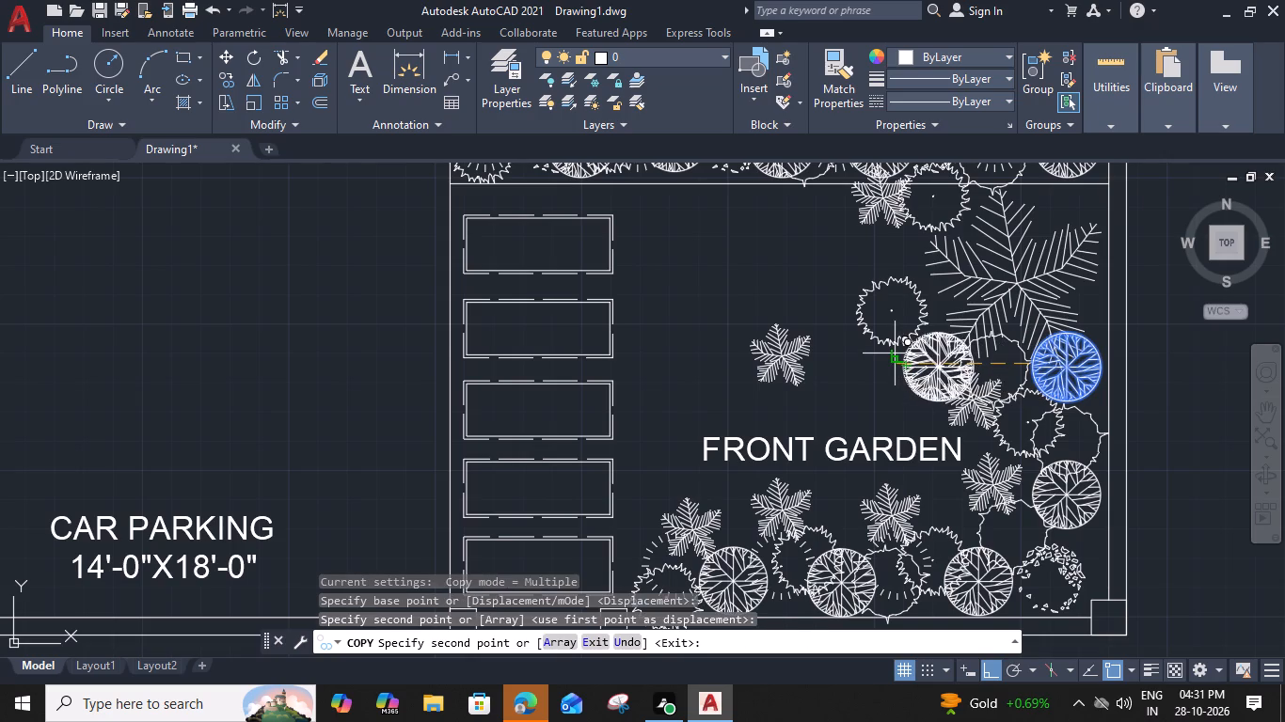
left_click(887, 230)
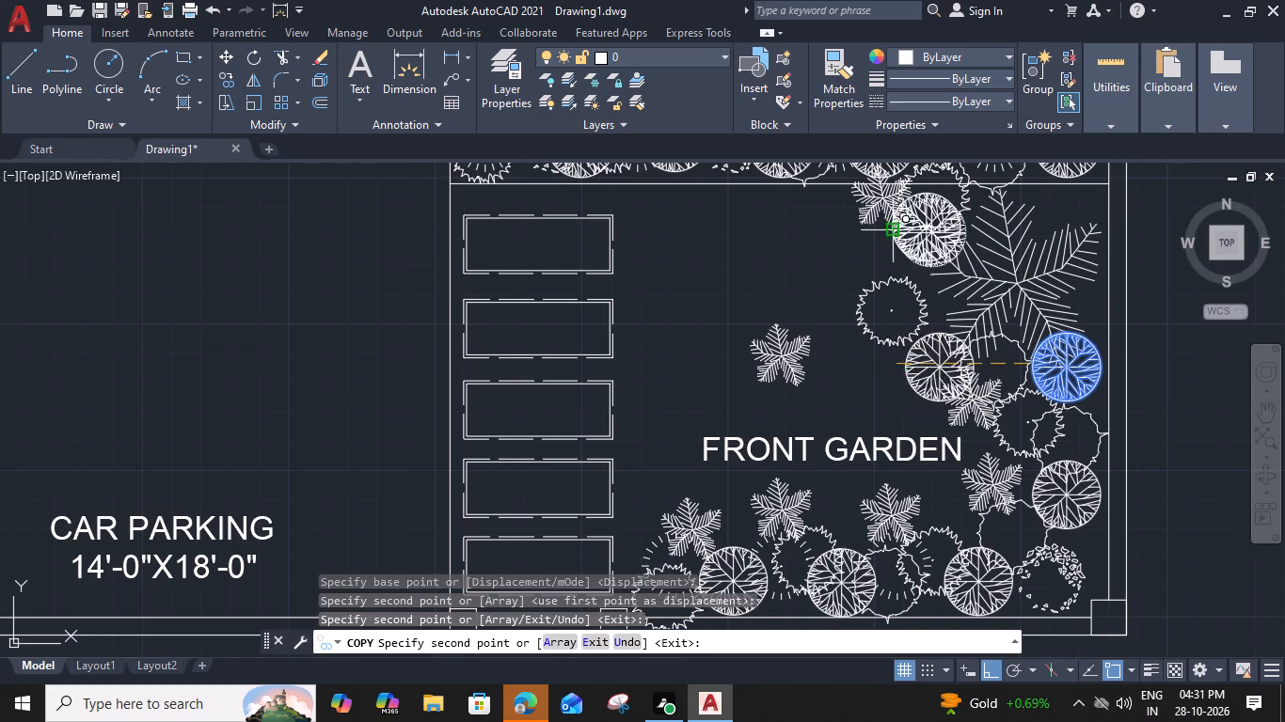
key("grave")
key("Escape")
key("Escape")
Move the upper round tree copy slightly down into the gap between the two evergreens beside the large palm.
left_click(906, 255)
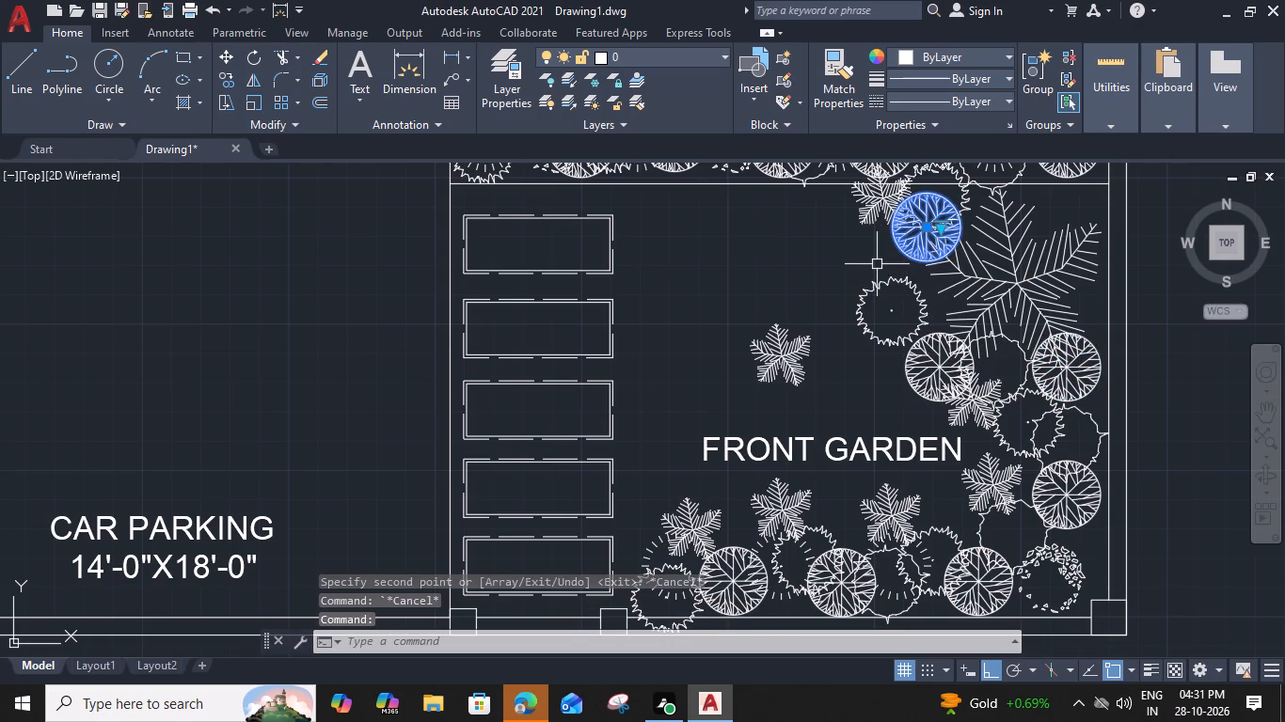
key("m")
key("space")
left_click(896, 251)
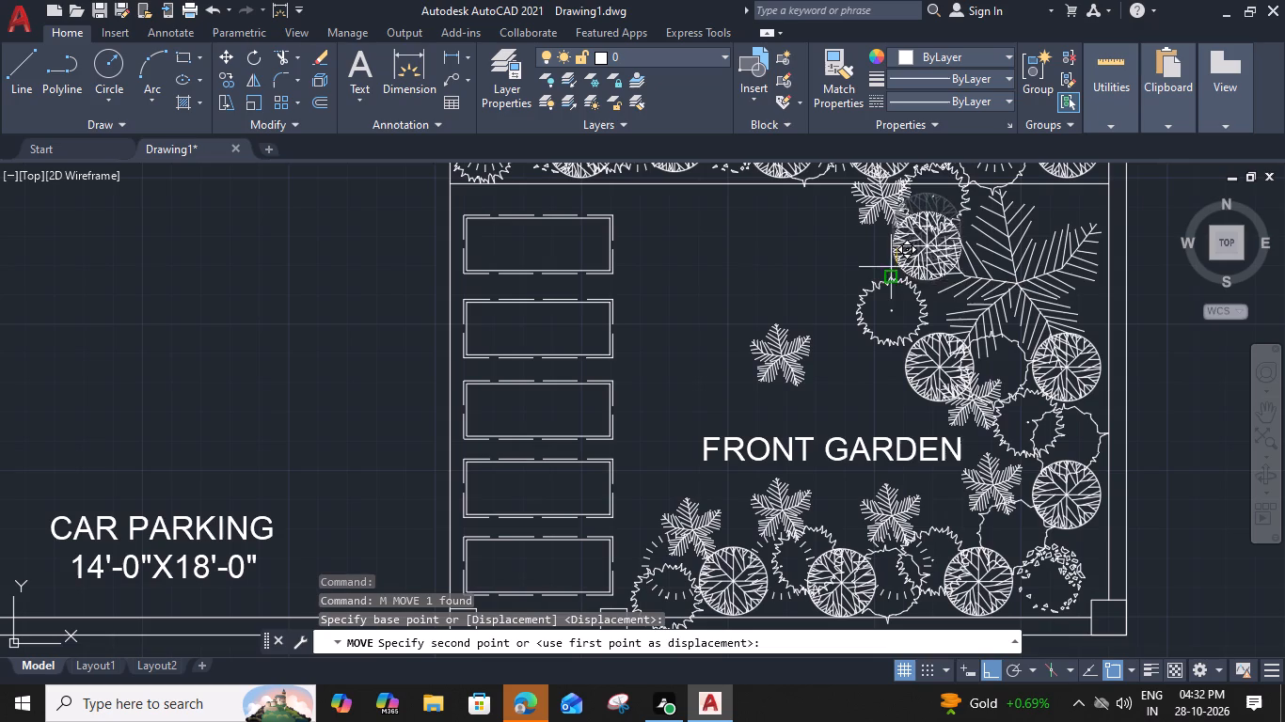
left_click(887, 277)
Delete the leftover small palm above the FRONT GARDEN label.
scroll(913, 275, "down", 2)
left_click(861, 307)
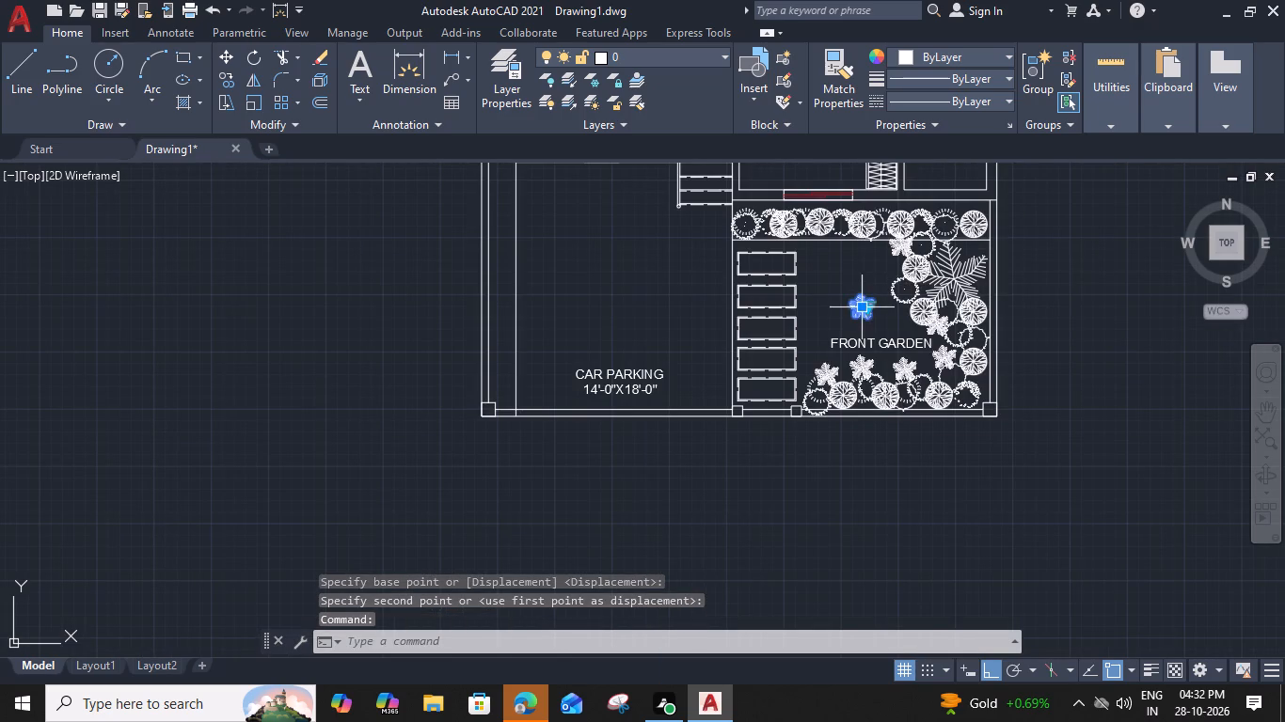
key("Delete")
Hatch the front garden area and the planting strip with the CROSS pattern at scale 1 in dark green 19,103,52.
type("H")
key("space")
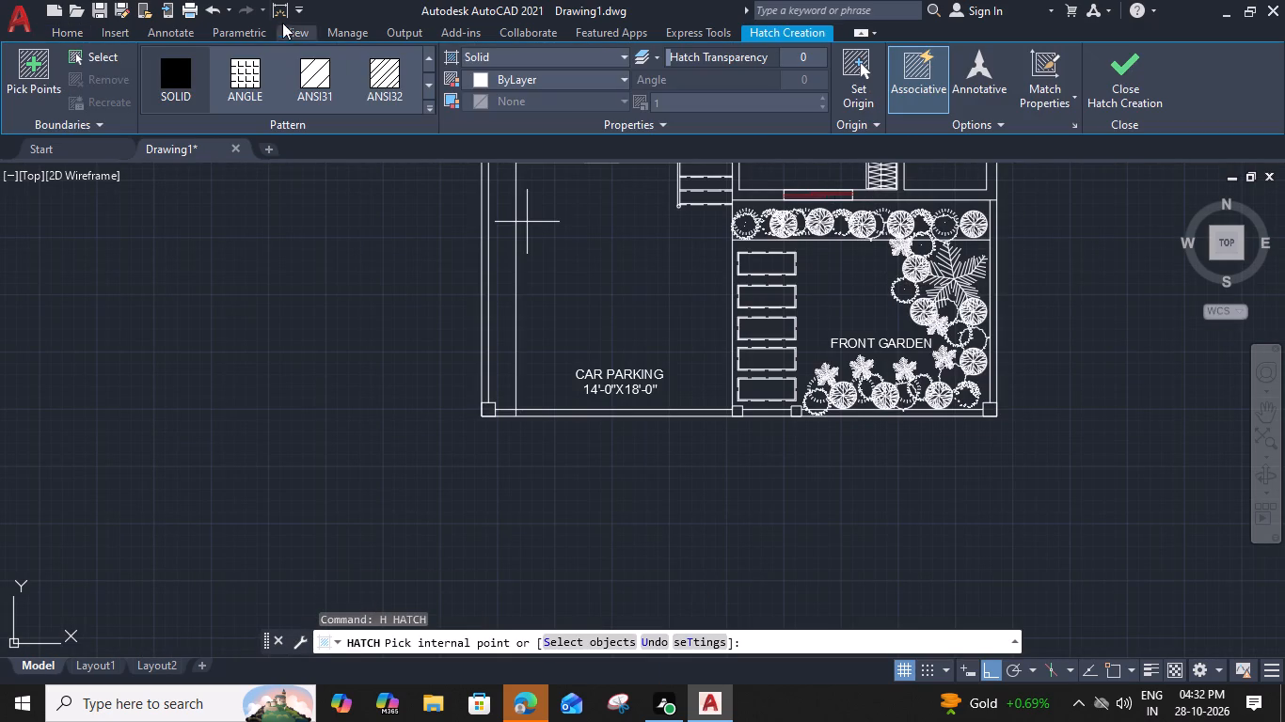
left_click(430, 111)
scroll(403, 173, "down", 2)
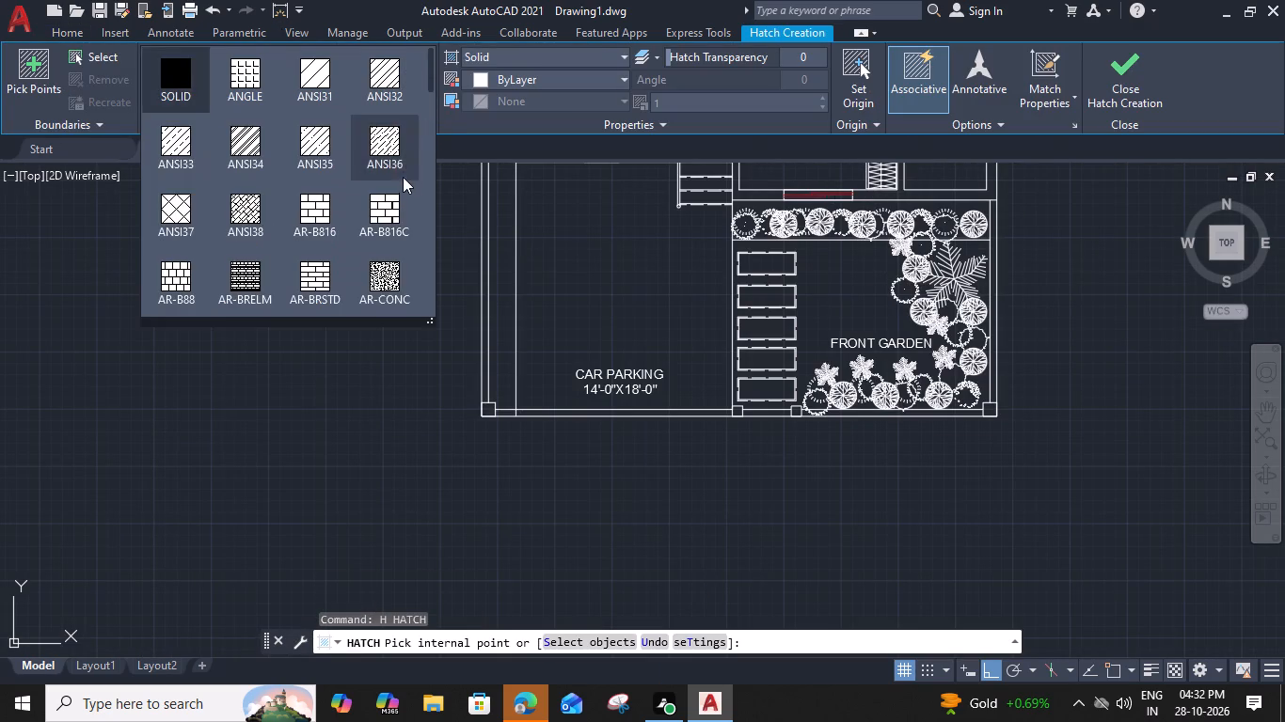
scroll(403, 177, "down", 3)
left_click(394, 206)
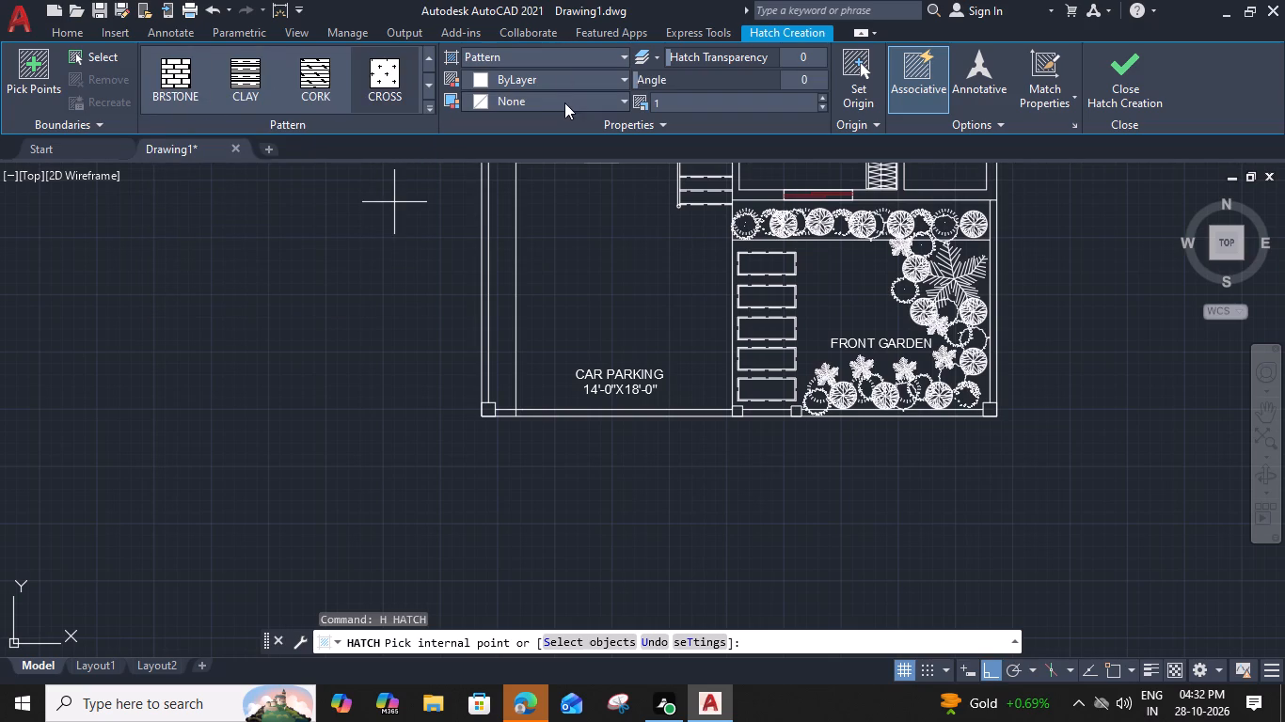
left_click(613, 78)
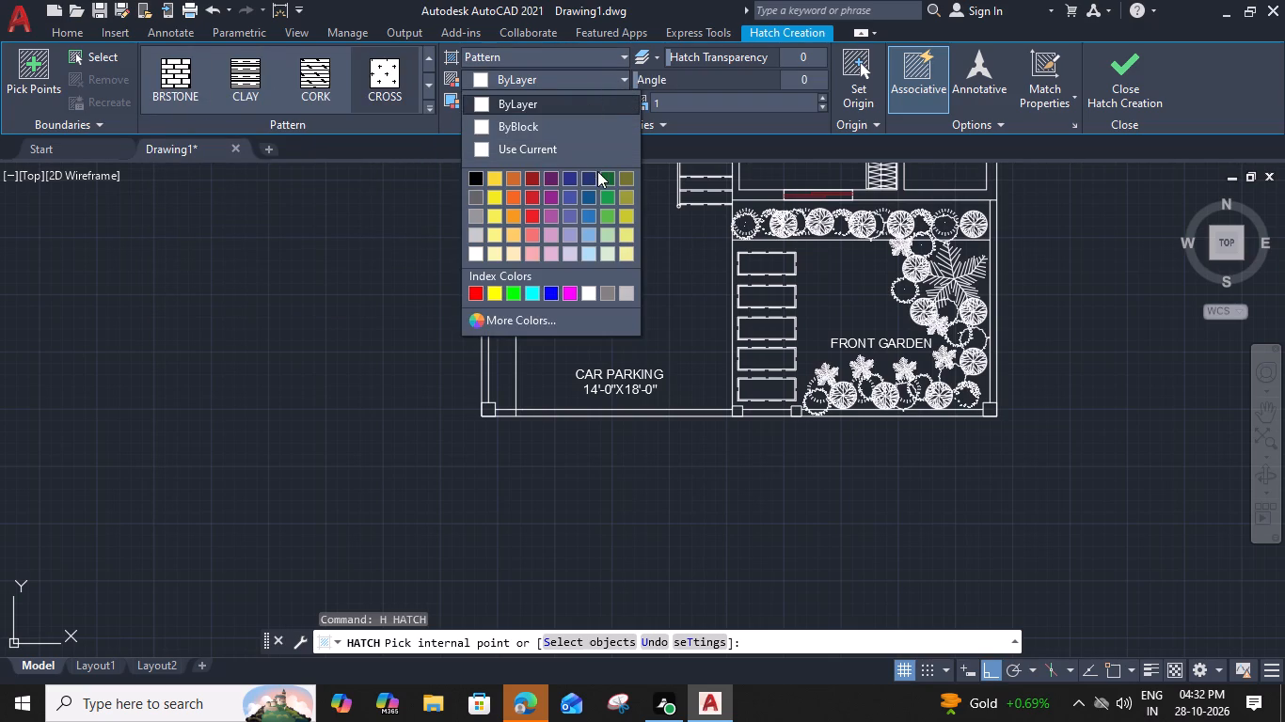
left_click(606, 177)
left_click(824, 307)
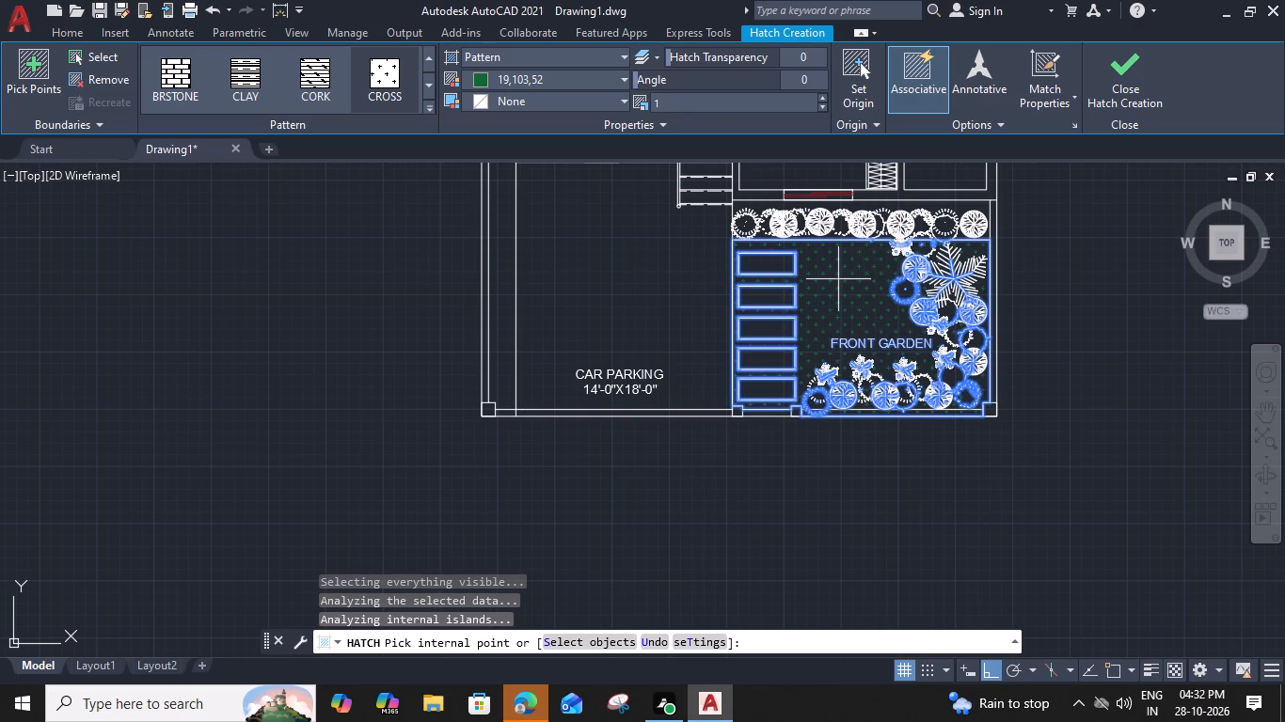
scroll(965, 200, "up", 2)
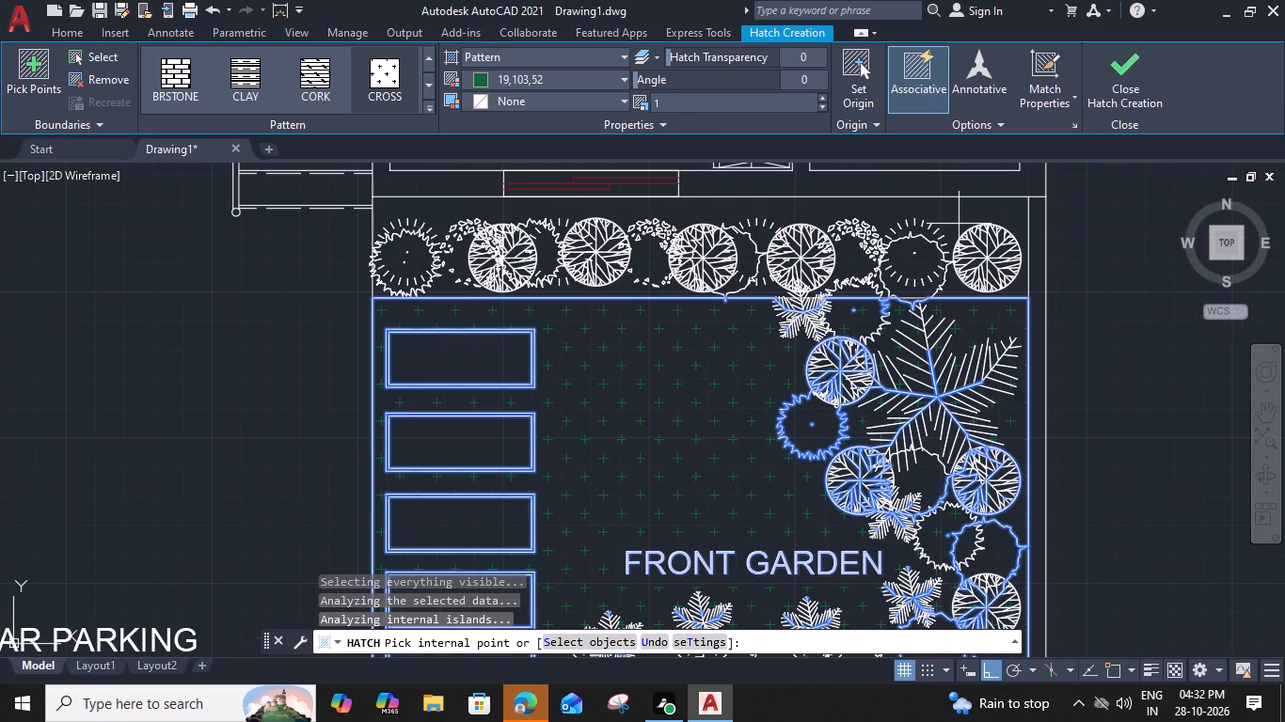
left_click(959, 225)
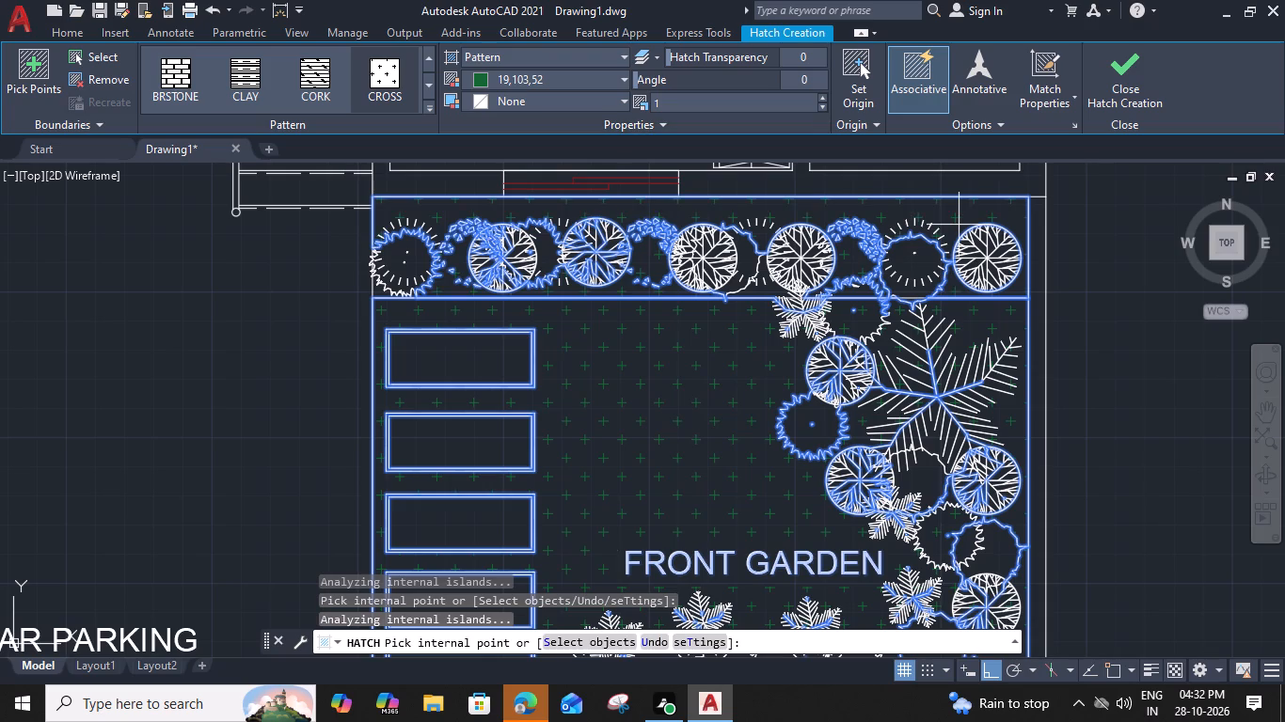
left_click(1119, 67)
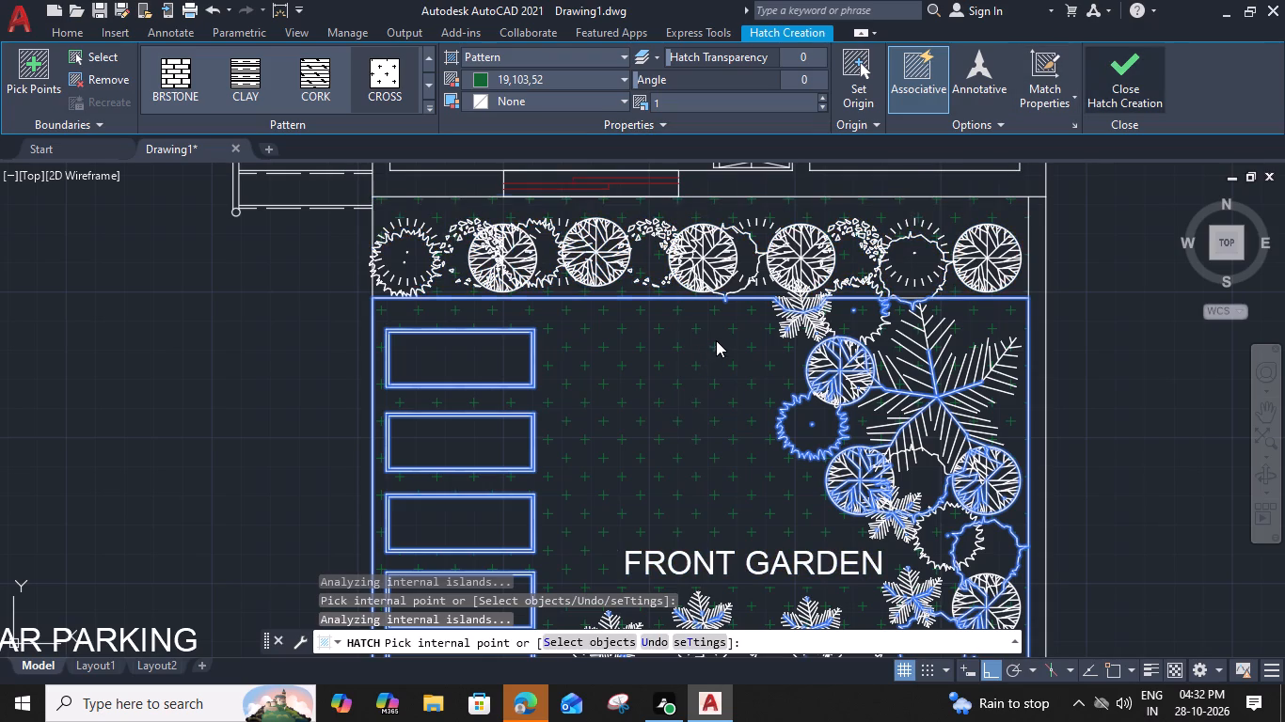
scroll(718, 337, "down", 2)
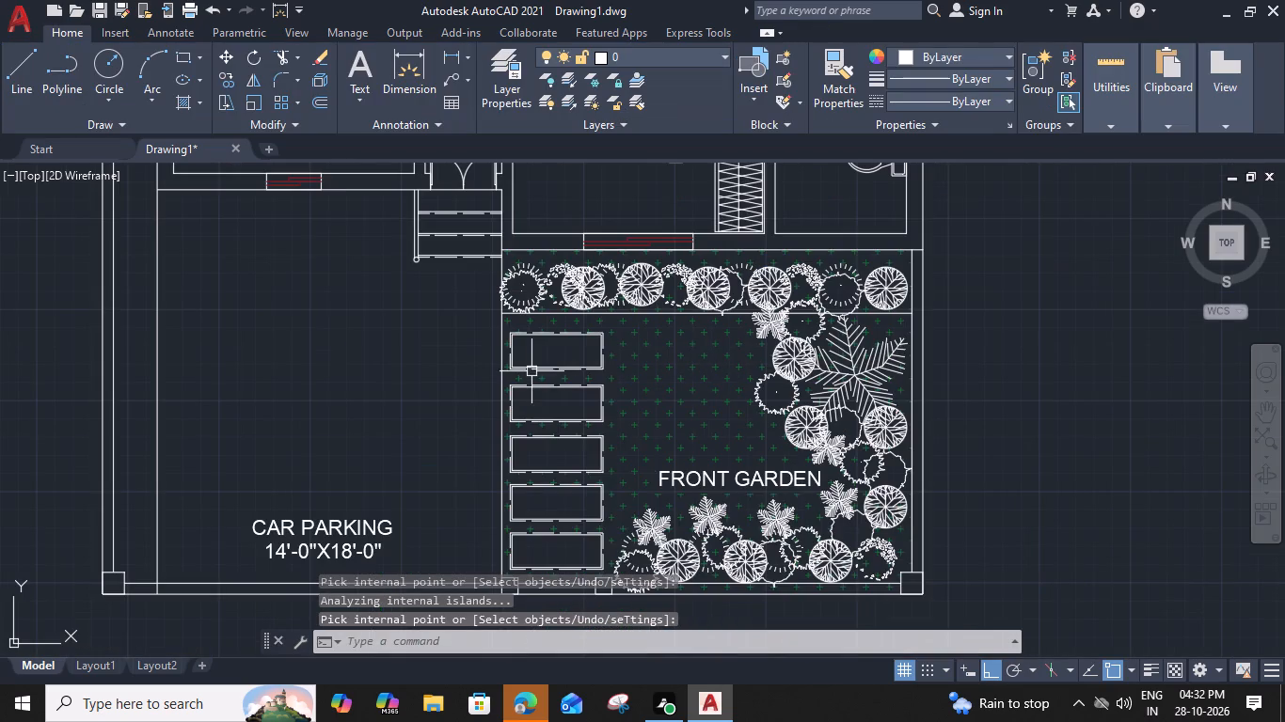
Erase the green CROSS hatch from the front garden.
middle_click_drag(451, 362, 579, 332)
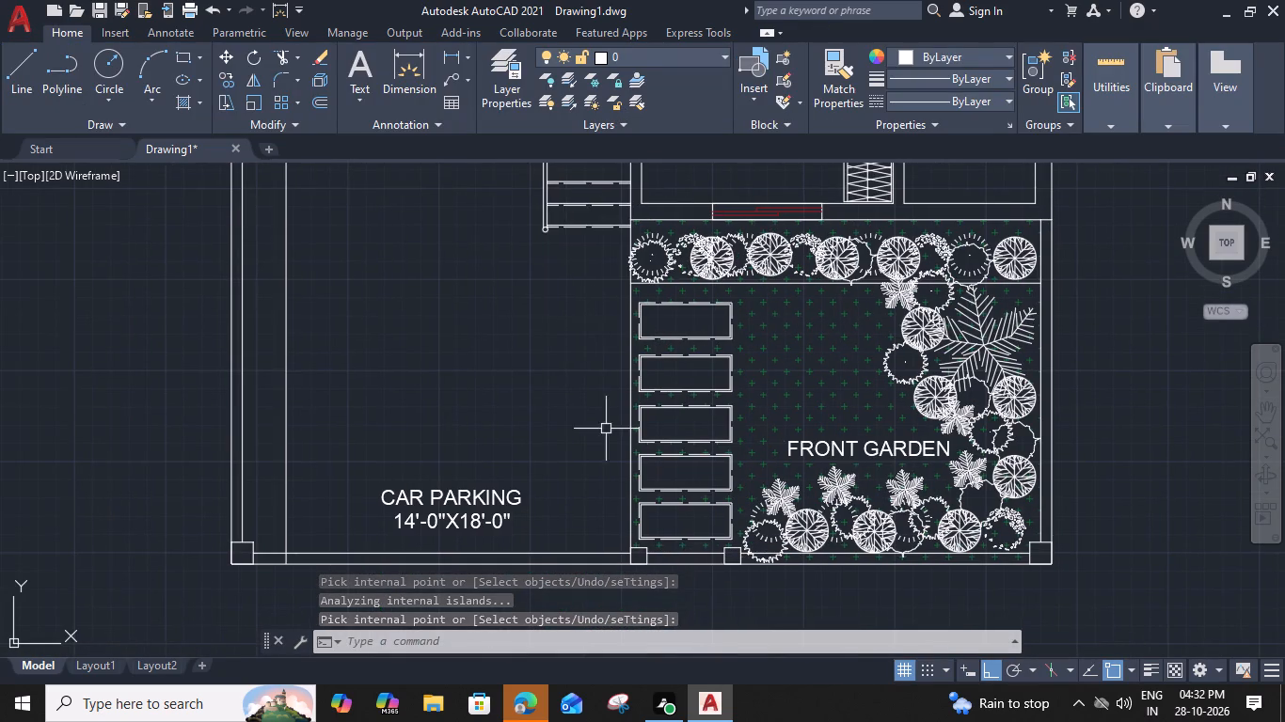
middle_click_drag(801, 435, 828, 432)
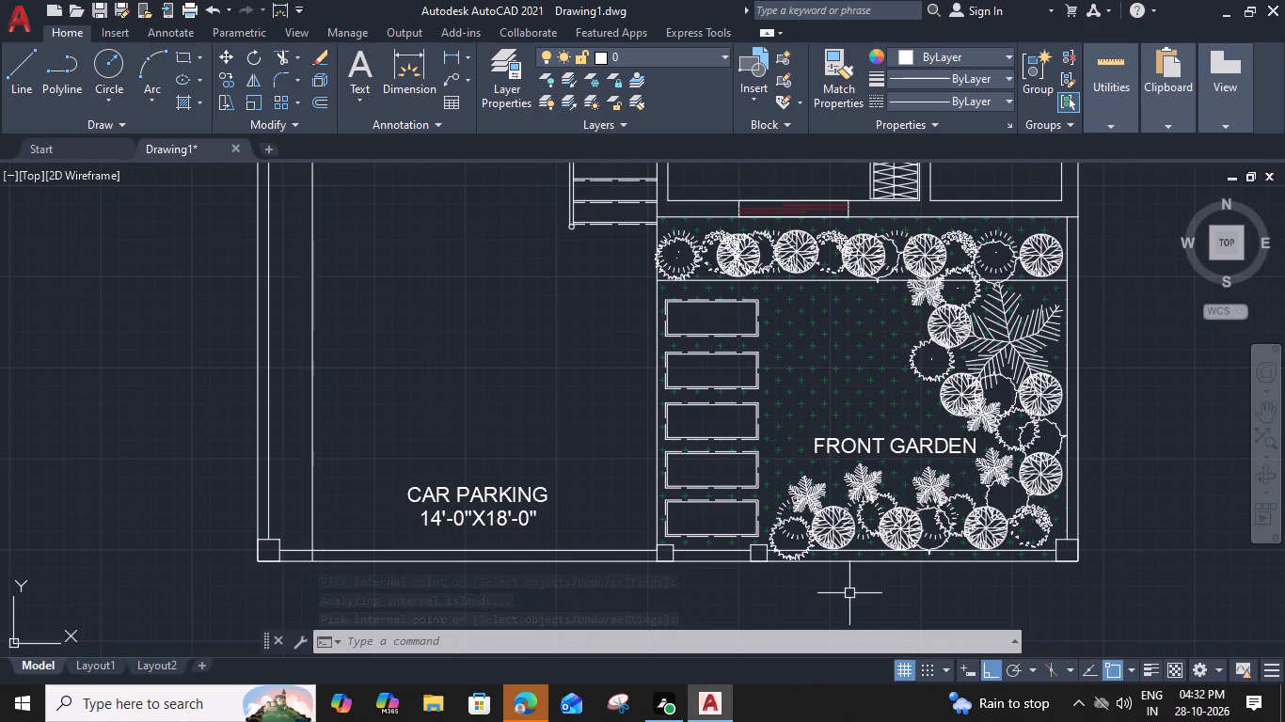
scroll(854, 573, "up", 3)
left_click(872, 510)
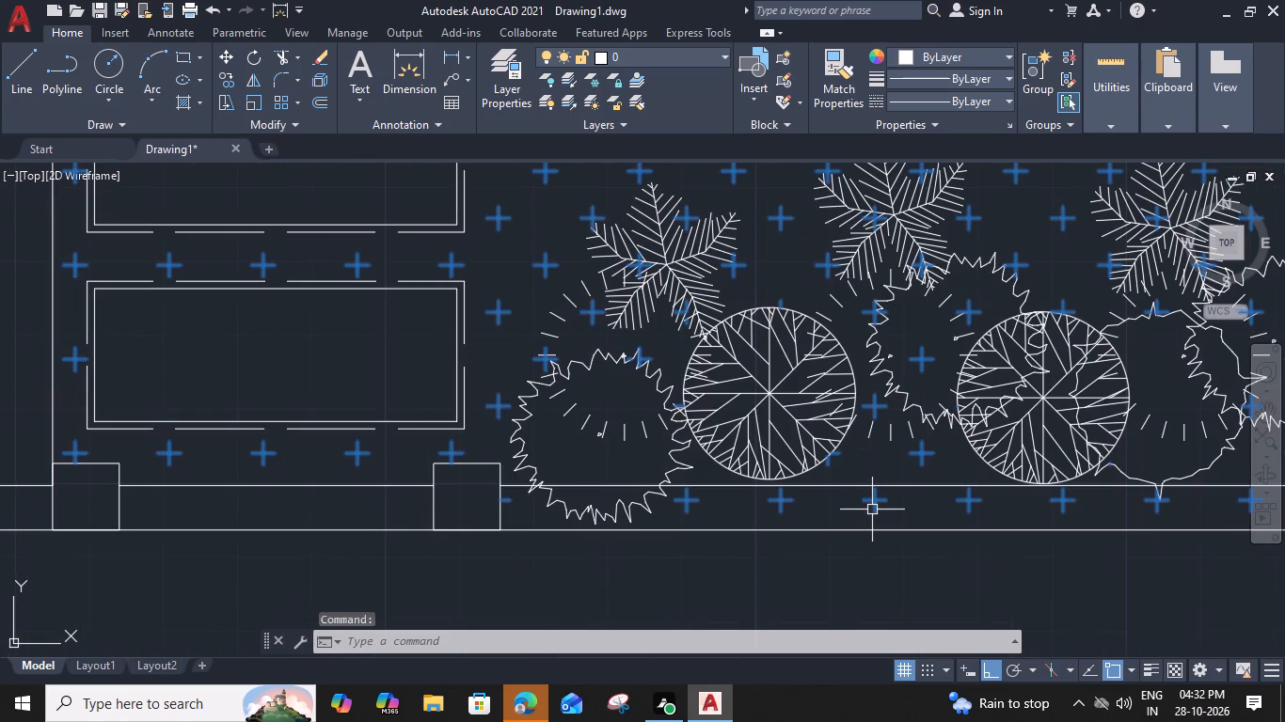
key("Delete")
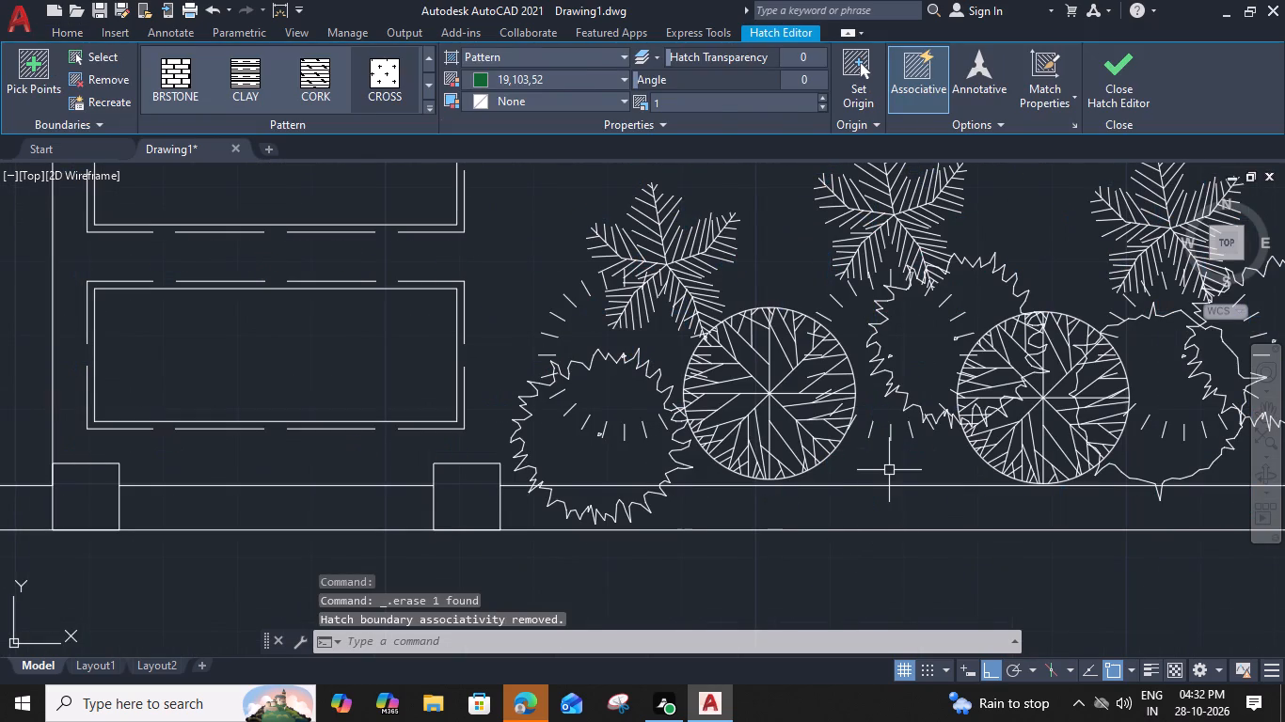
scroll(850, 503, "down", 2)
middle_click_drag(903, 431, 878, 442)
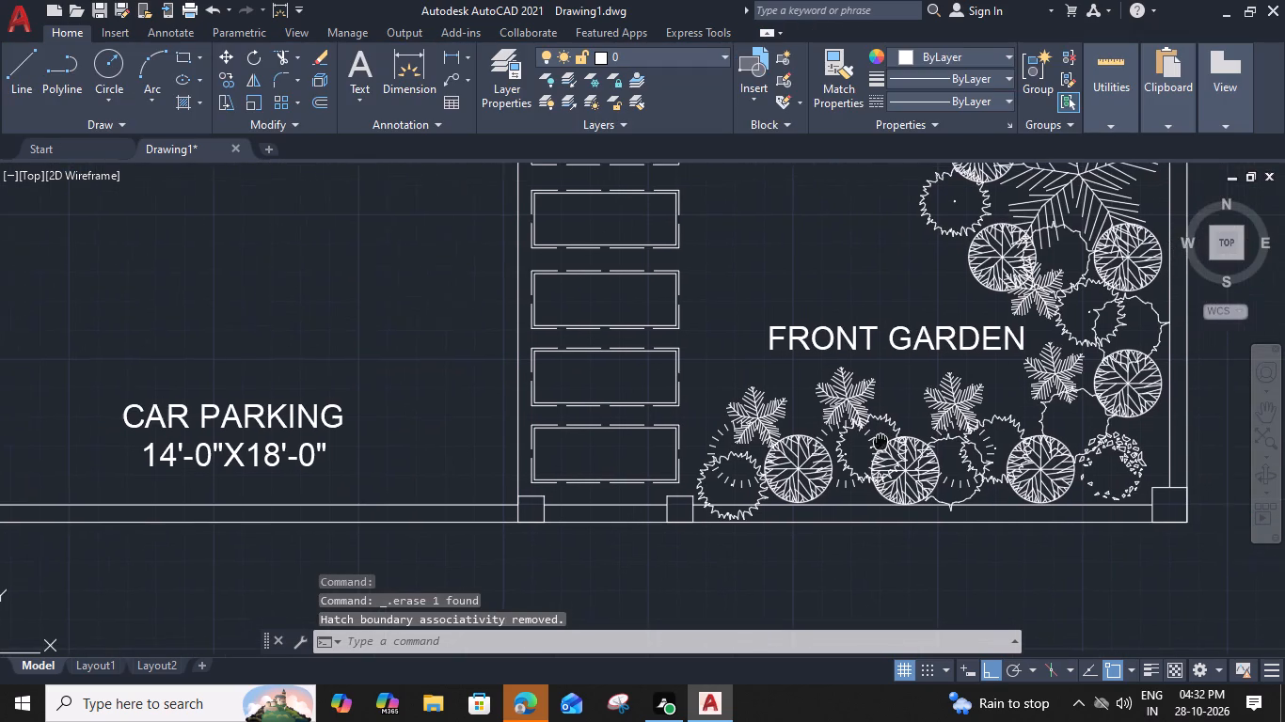
Insert the Vehicles - Imperial block from the architectural tool palette into the car parking area above its label.
middle_click_drag(878, 442, 847, 443)
scroll(628, 464, "down", 1)
middle_click_drag(547, 465, 890, 479)
middle_click_drag(568, 447, 557, 536)
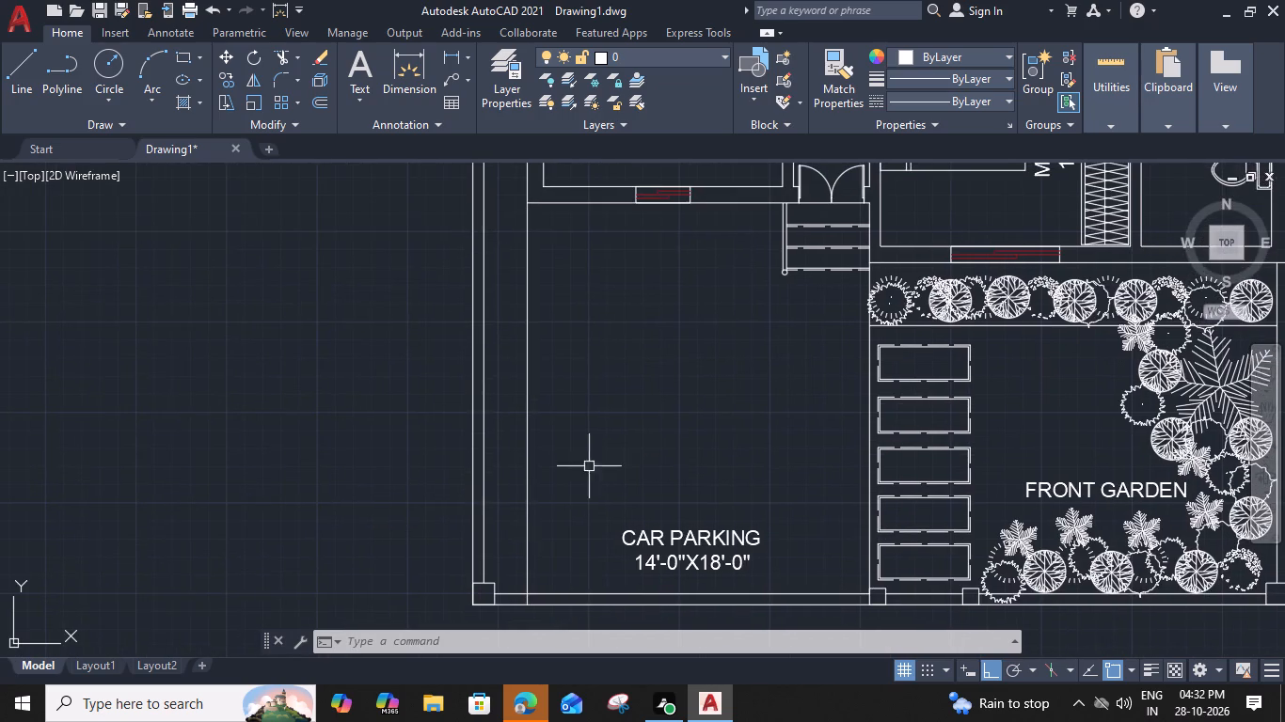
middle_click_drag(699, 366, 660, 545)
scroll(644, 338, "down", 1)
middle_click_drag(642, 337, 643, 337)
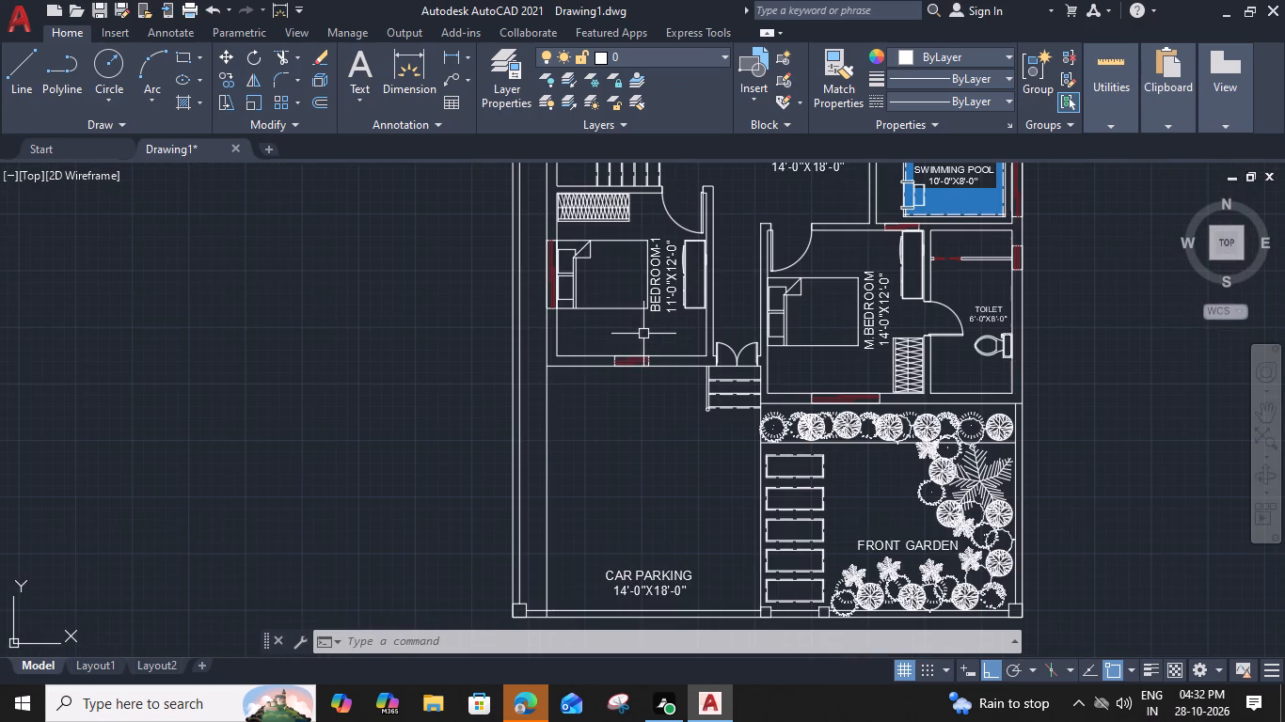
middle_click_drag(643, 337, 621, 437)
scroll(837, 512, "up", 2)
middle_click_drag(816, 526, 907, 340)
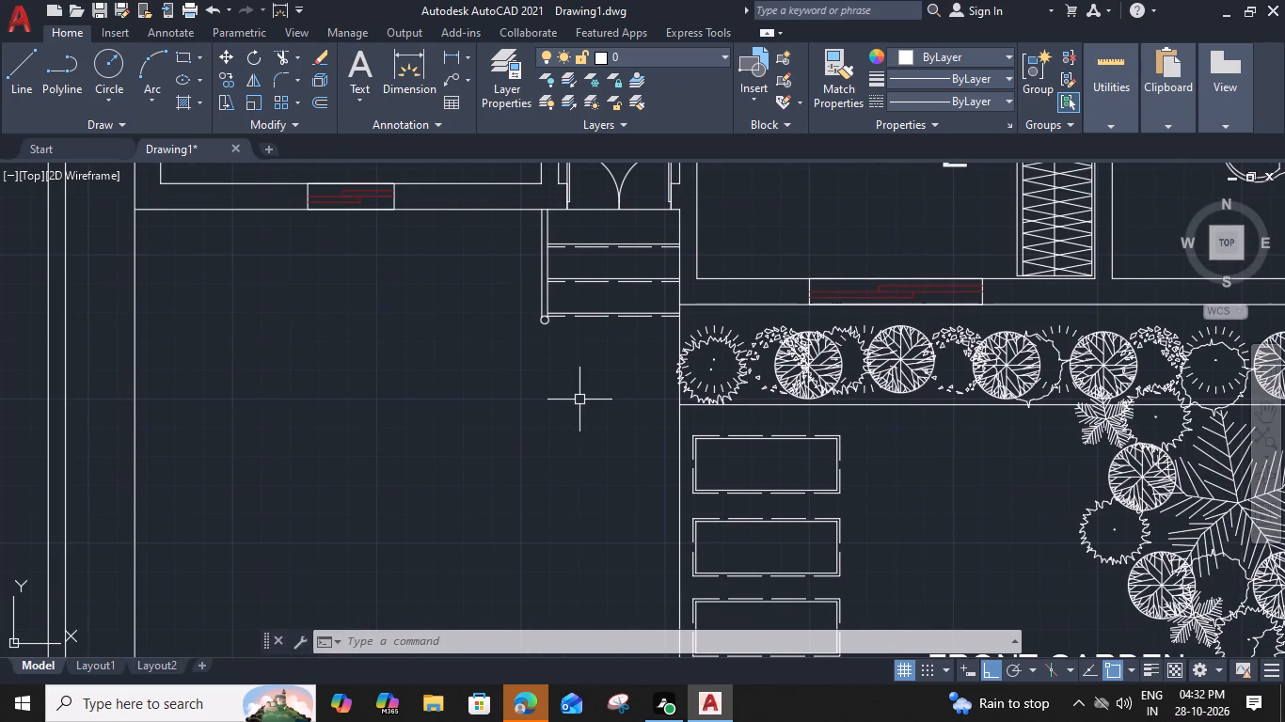
key("ctrl+3")
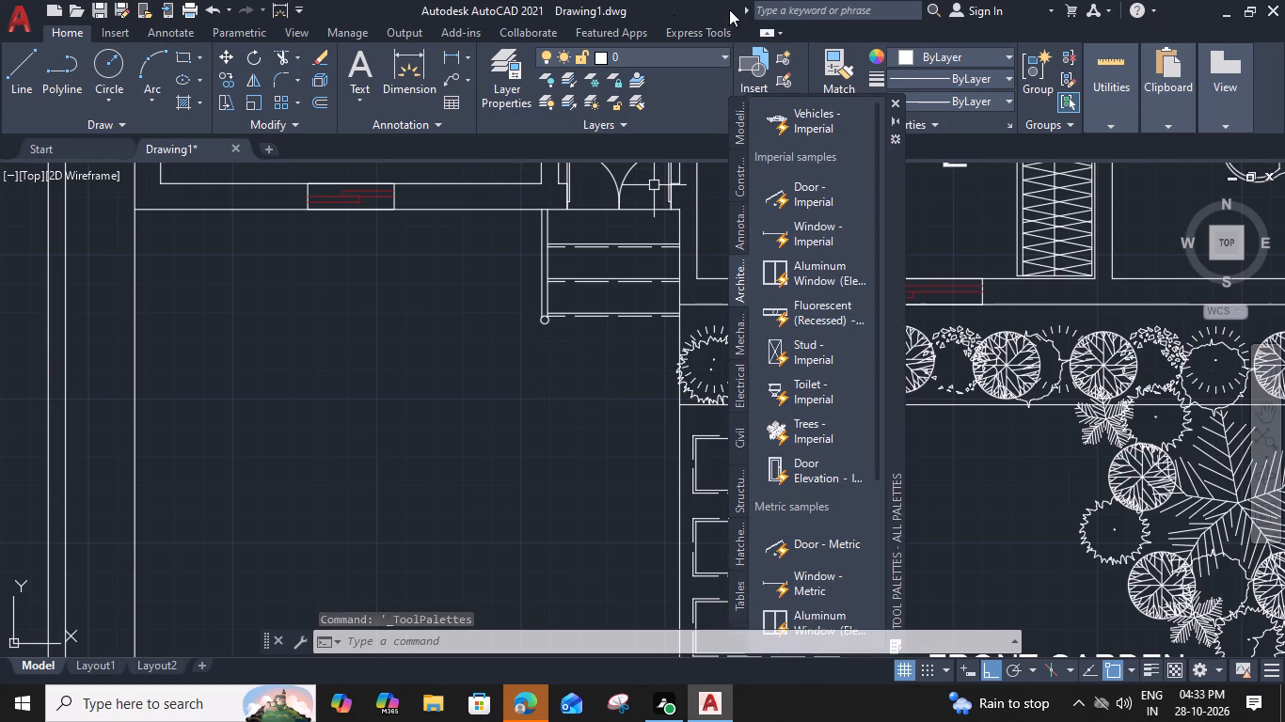
left_click(801, 103)
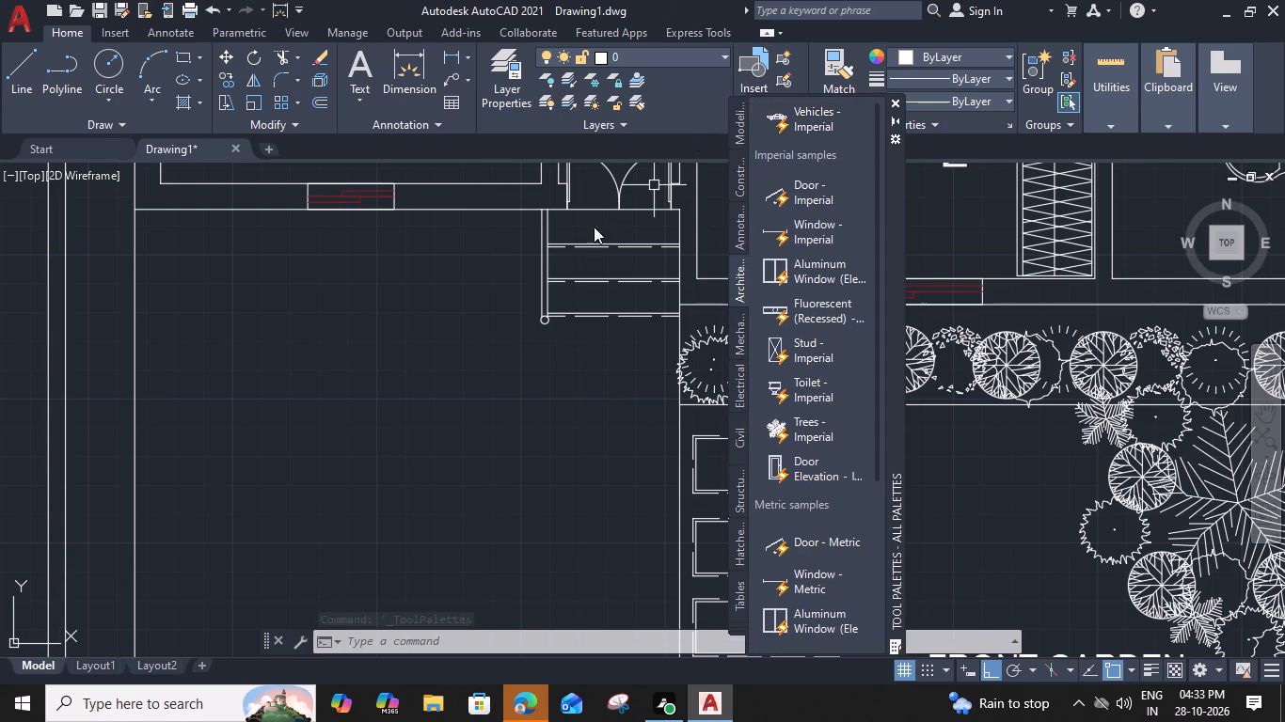
left_click(783, 112)
scroll(415, 433, "down", 3)
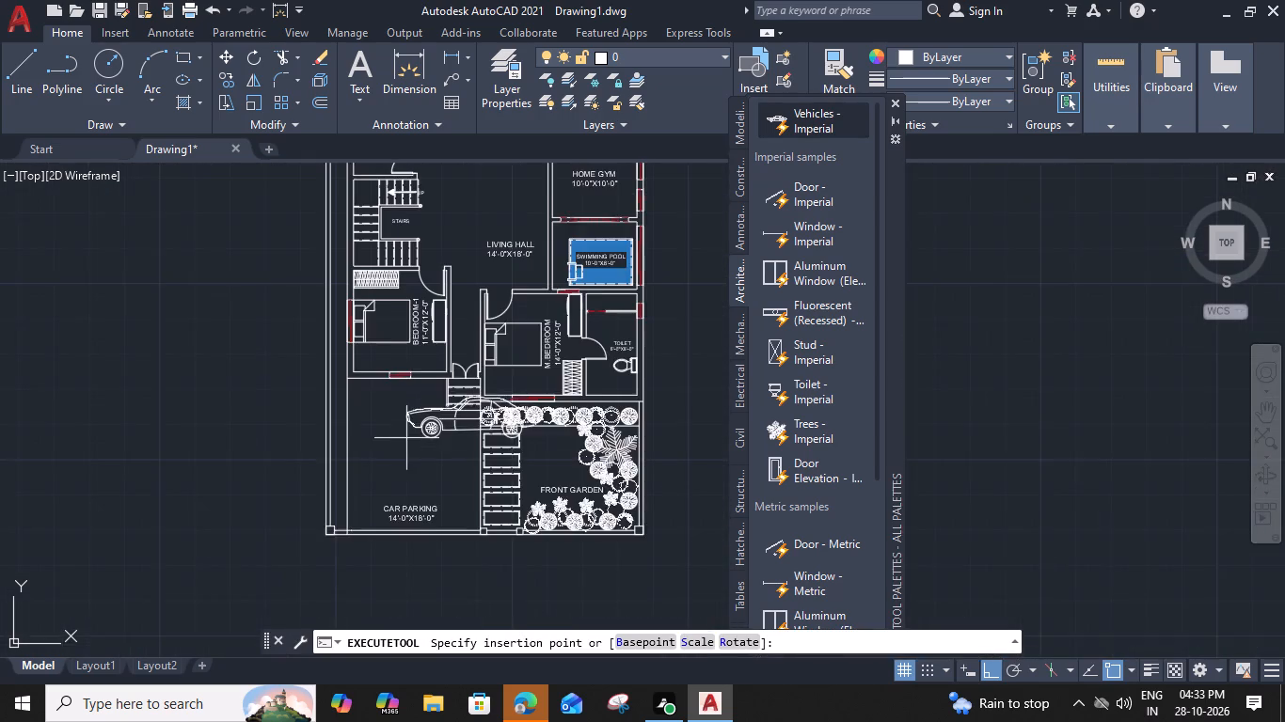
middle_click_drag(406, 438, 541, 413)
left_click(493, 437)
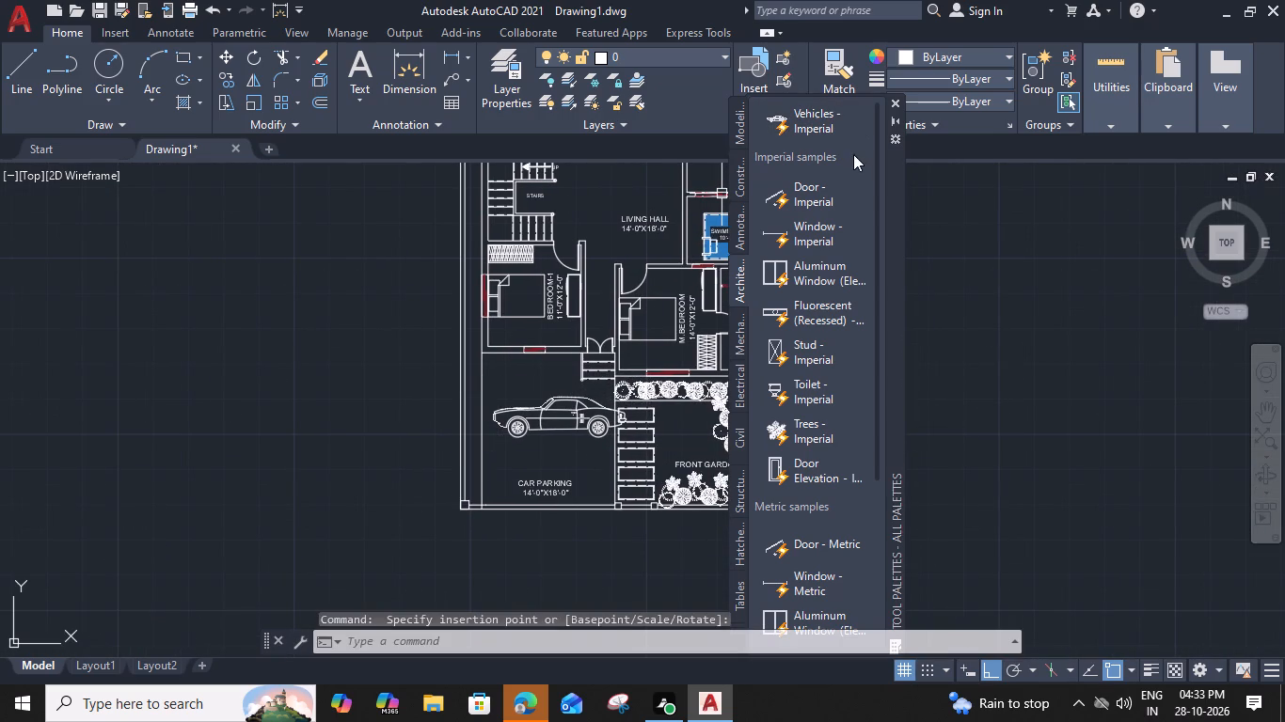
left_click(898, 100)
Switch the inserted vehicle block to the Sports Car (Top) view.
left_click(541, 413)
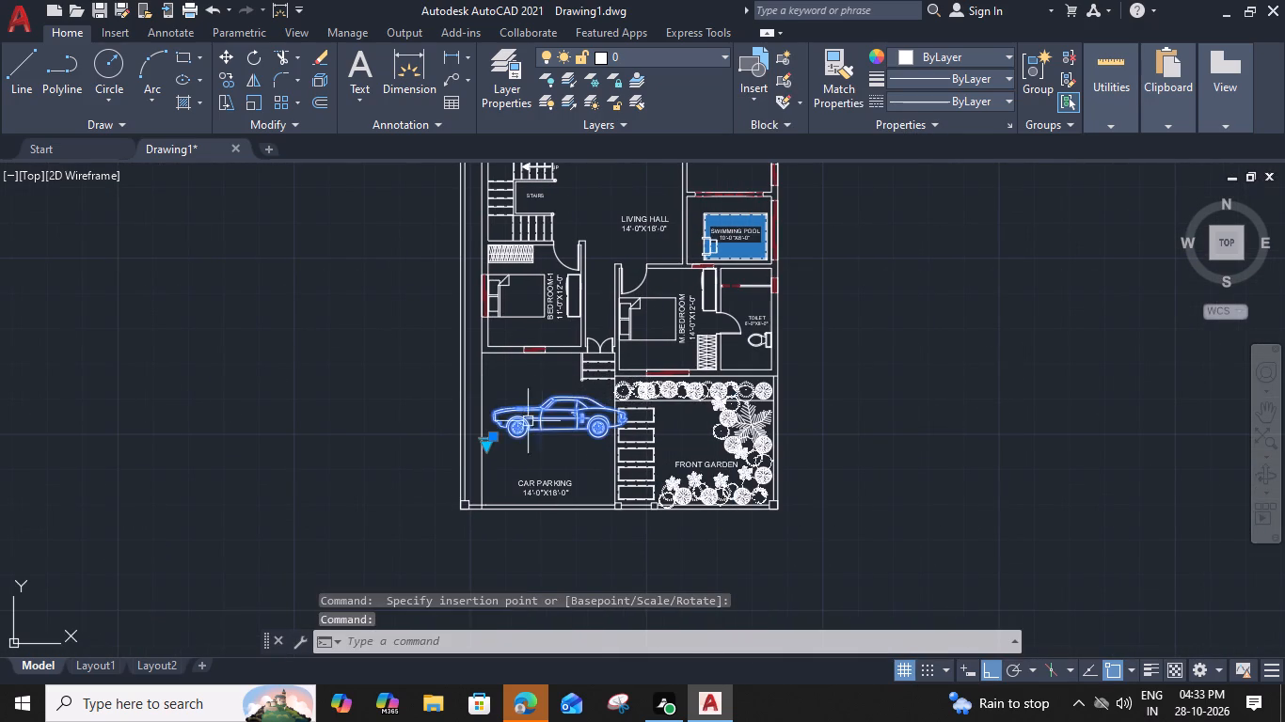
left_click(486, 448)
left_click(563, 224)
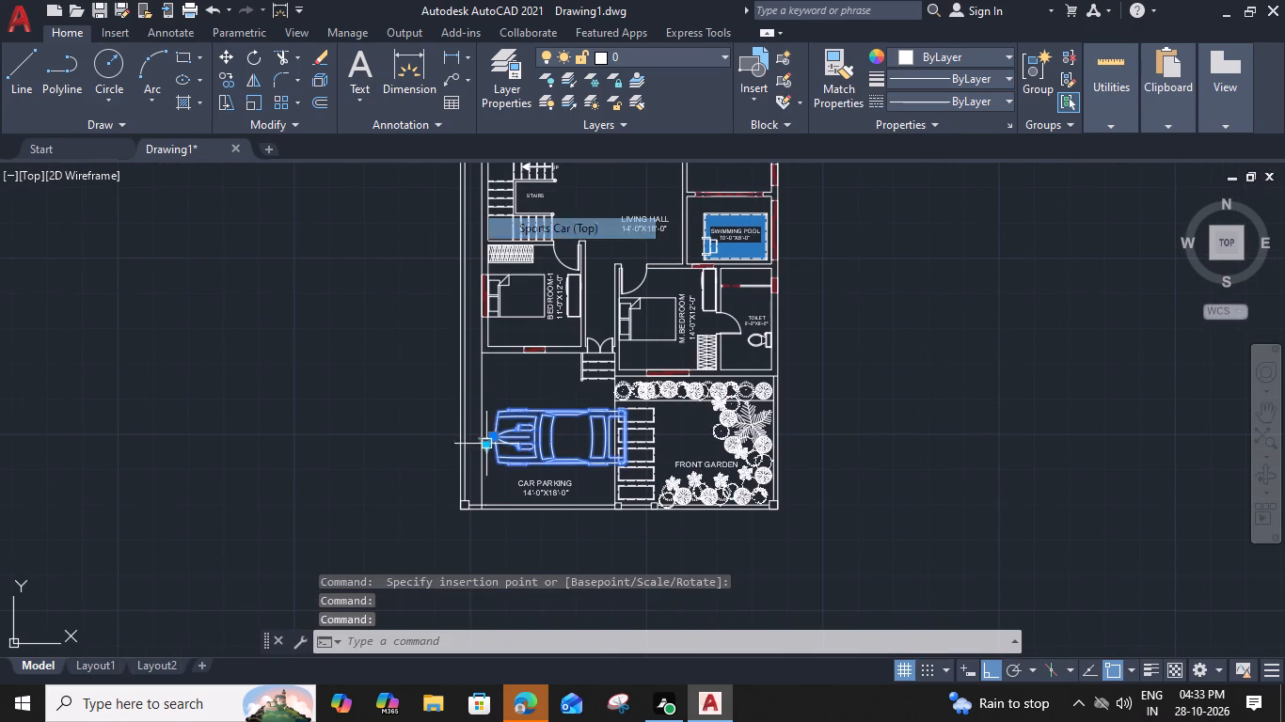
Rotate the car about the tip of its nose so it points straight up toward the house and its rear faces down.
key("r")
key("o")
key("space")
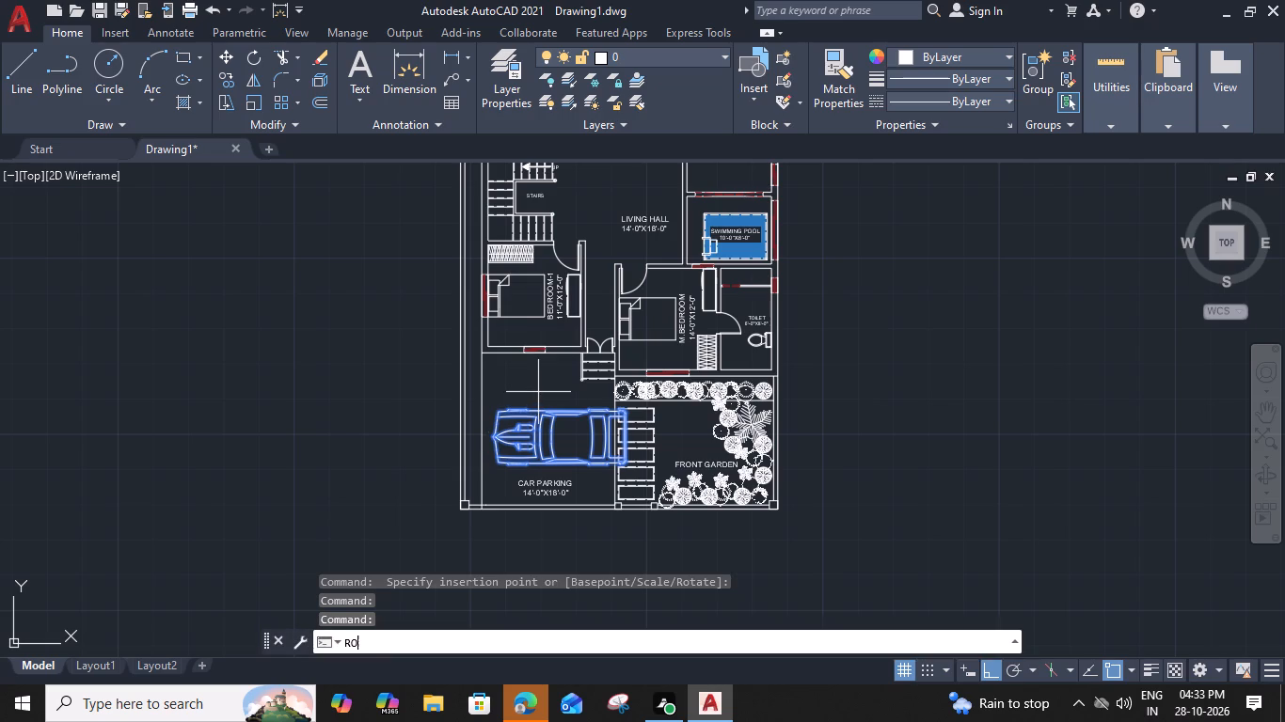
scroll(457, 449, "up", 2)
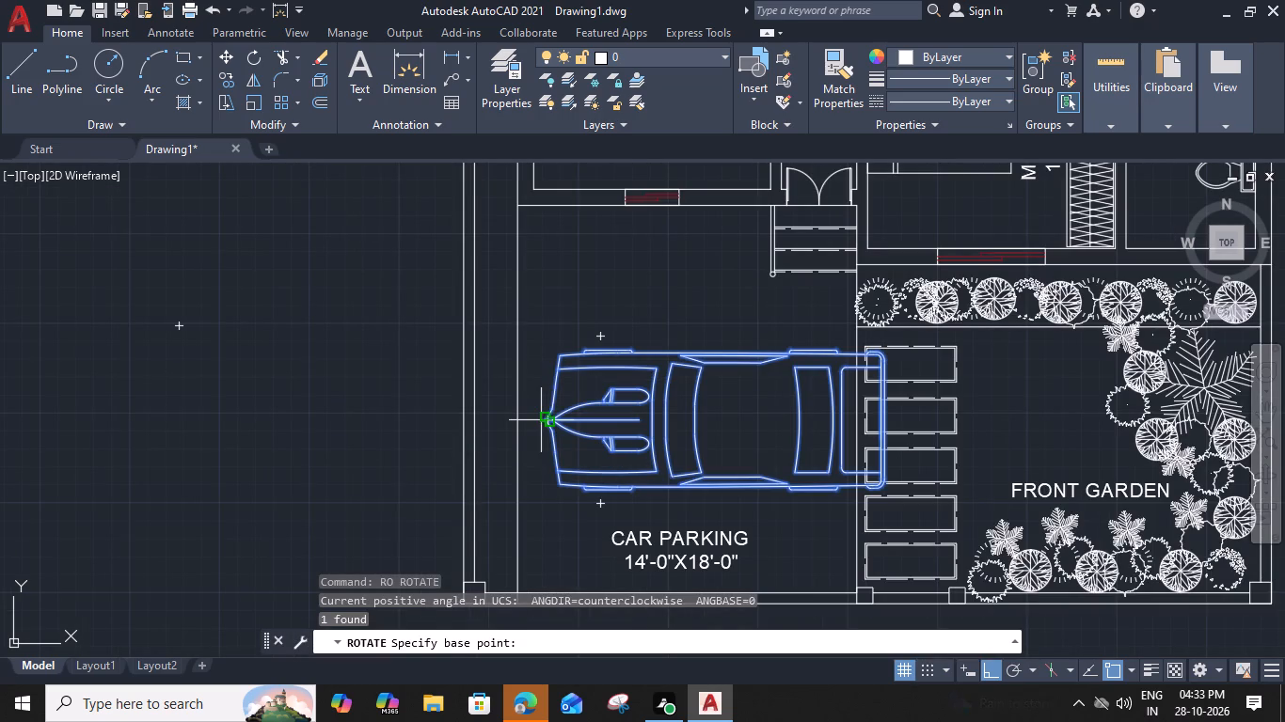
left_click(542, 420)
middle_click_drag(540, 464, 586, 169)
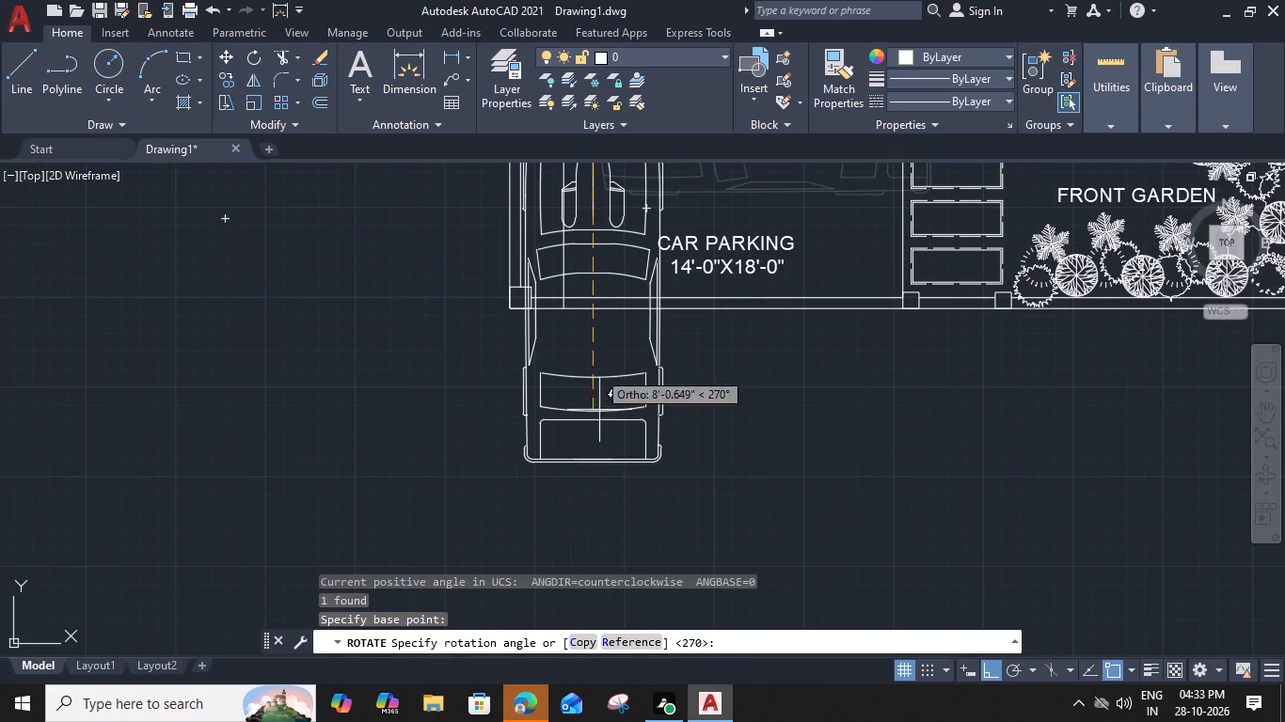
scroll(595, 469, "up", 3)
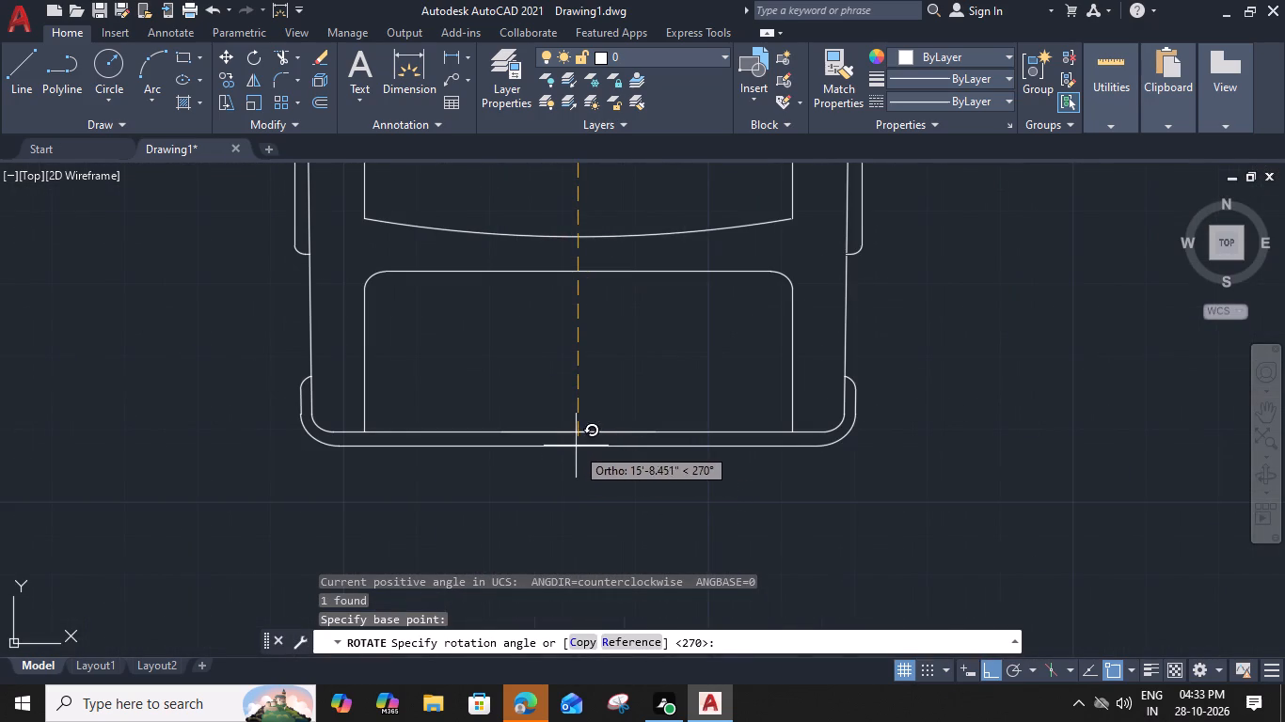
left_click(576, 446)
Move the car horizontally to the right so it clears the boundary strip along the left side of the car parking.
scroll(576, 446, "down", 4)
left_click(607, 360)
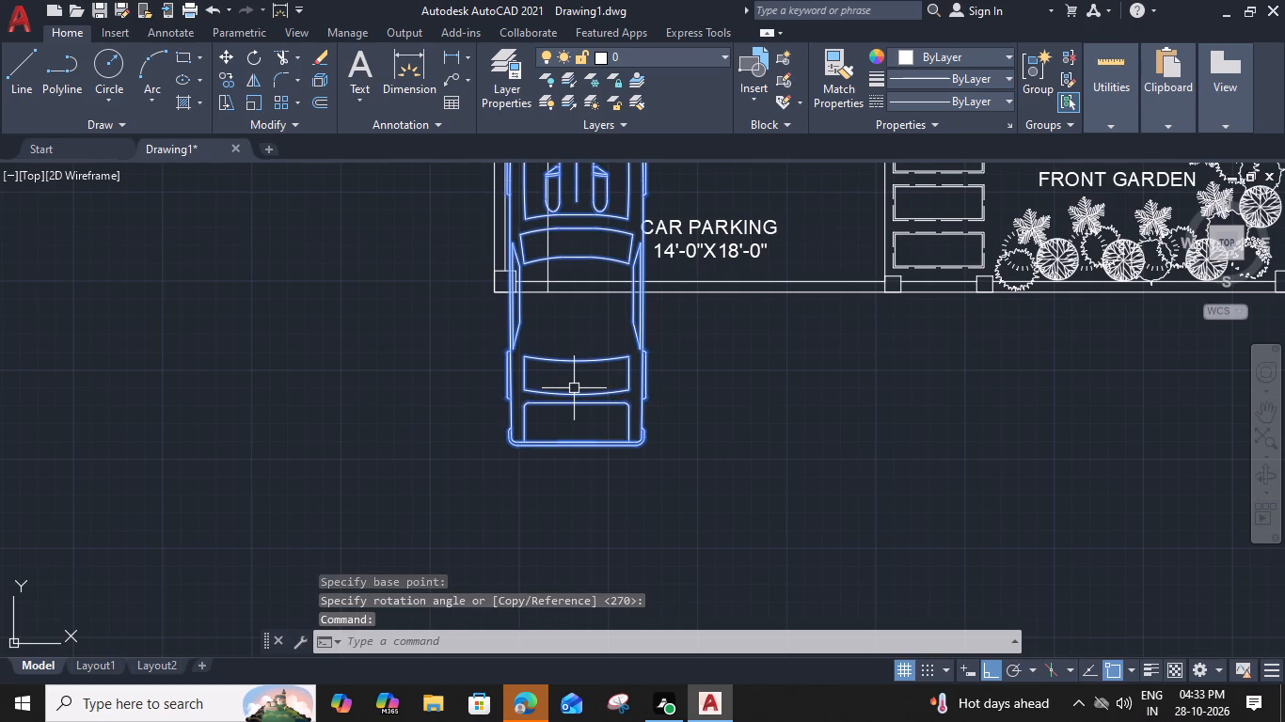
key("m")
key("space")
scroll(657, 274, "up", 1)
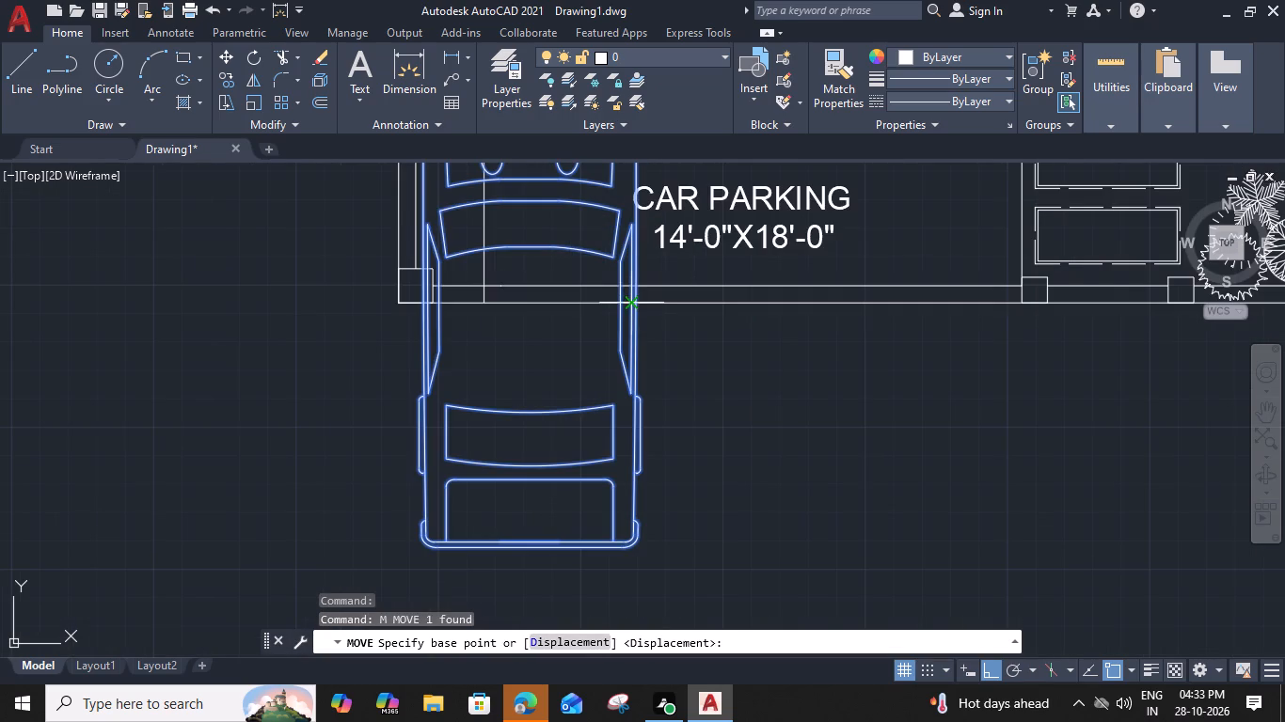
left_click(617, 301)
scroll(707, 300, "down", 1)
left_click(720, 306)
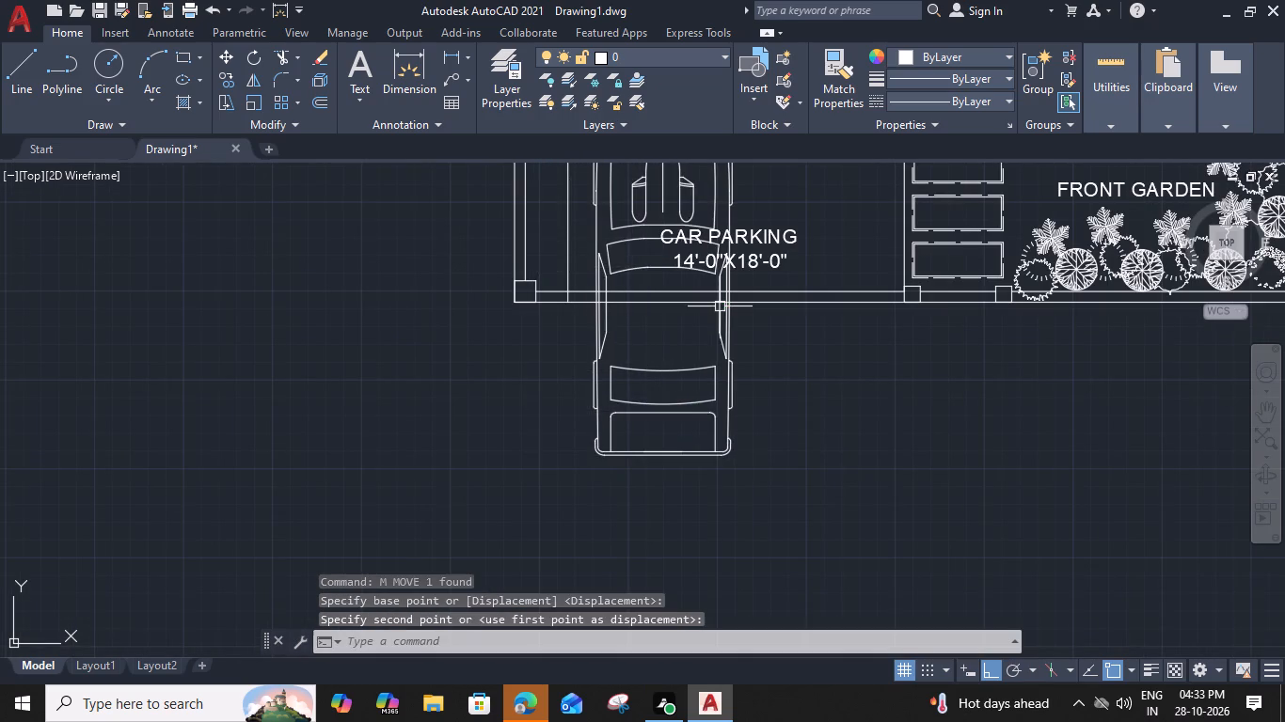
Move the car straight up until it sits fully inside the car parking area, just below the BEDROOM-1 wall.
middle_click_drag(637, 275, 577, 498)
left_click(600, 345)
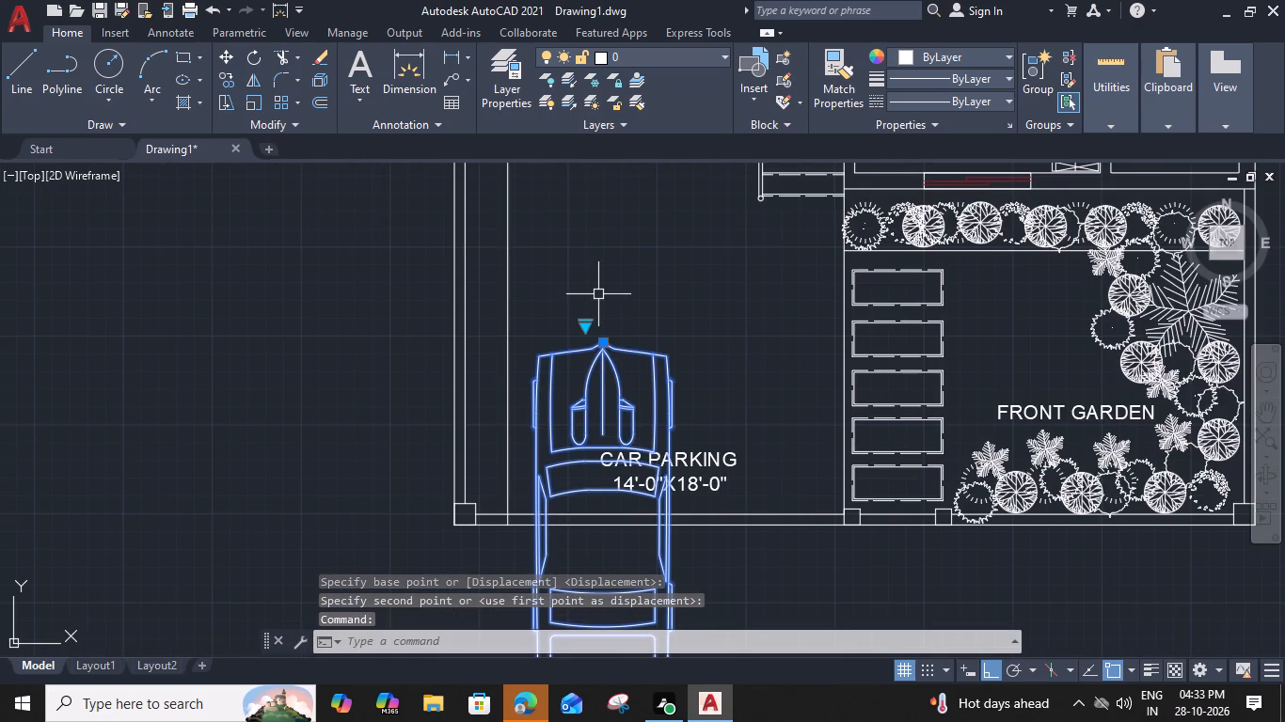
key("m")
key("space")
left_click(599, 340)
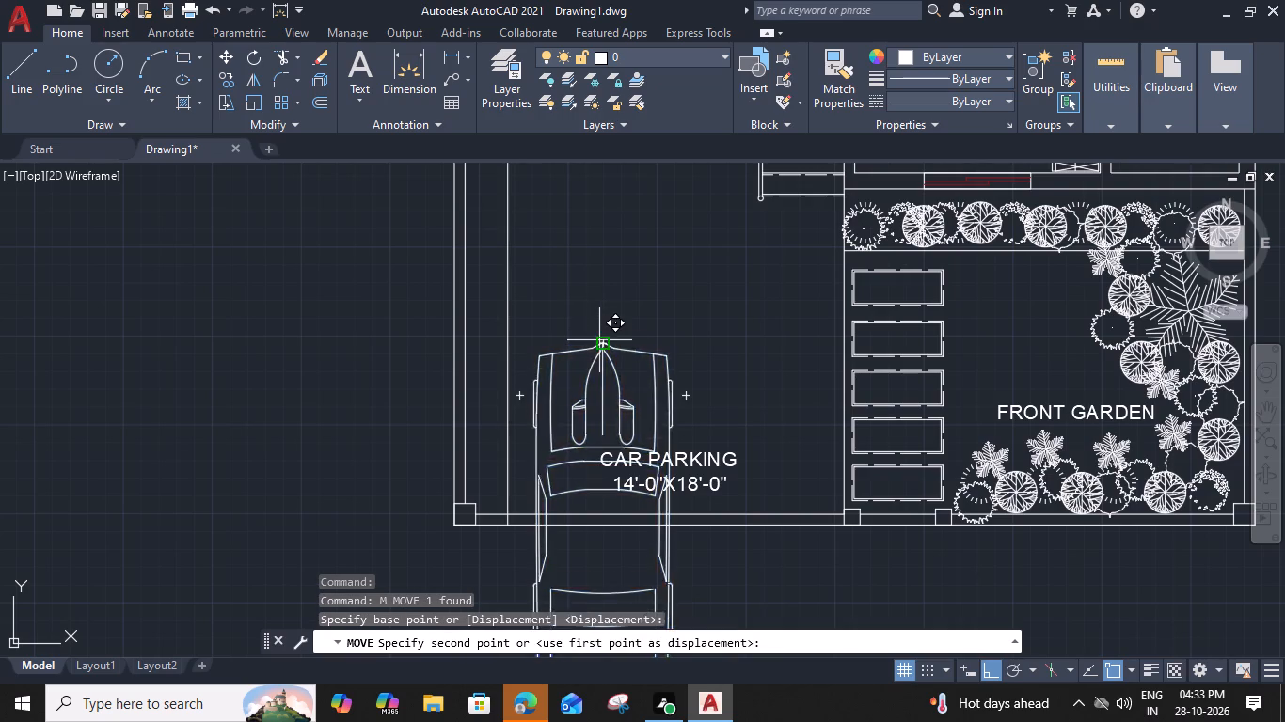
scroll(606, 259, "down", 1)
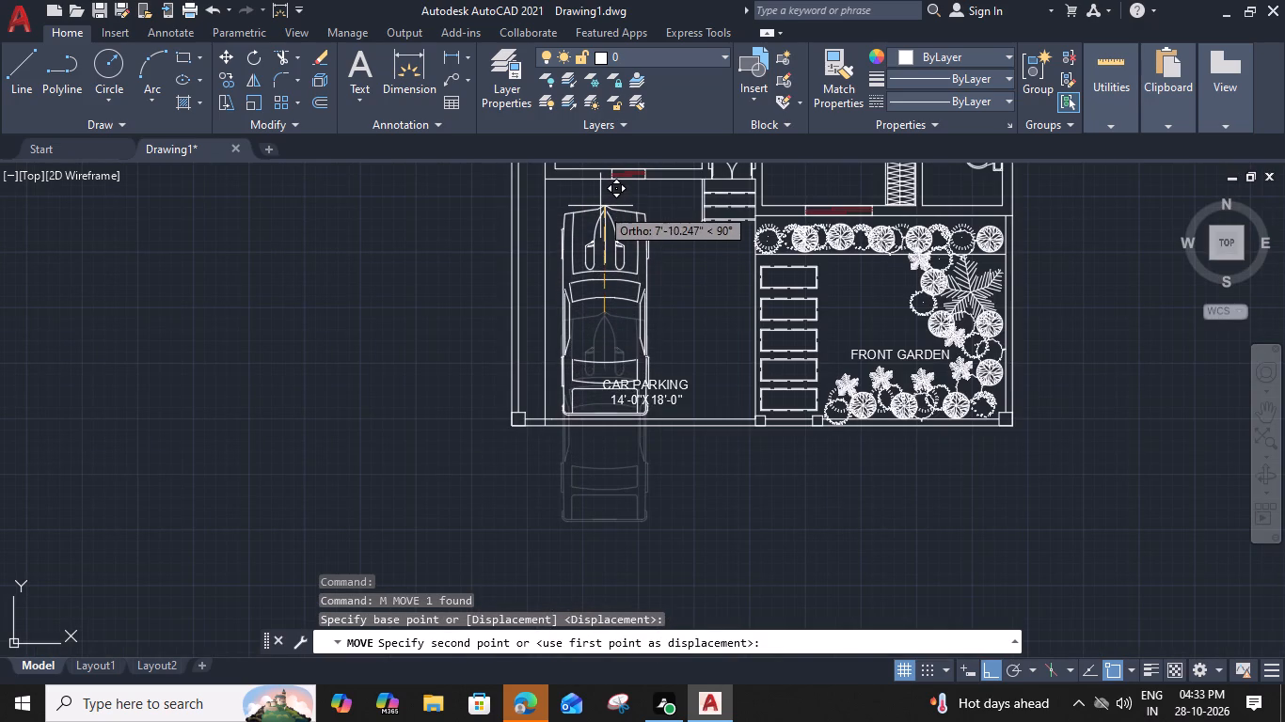
left_click(600, 192)
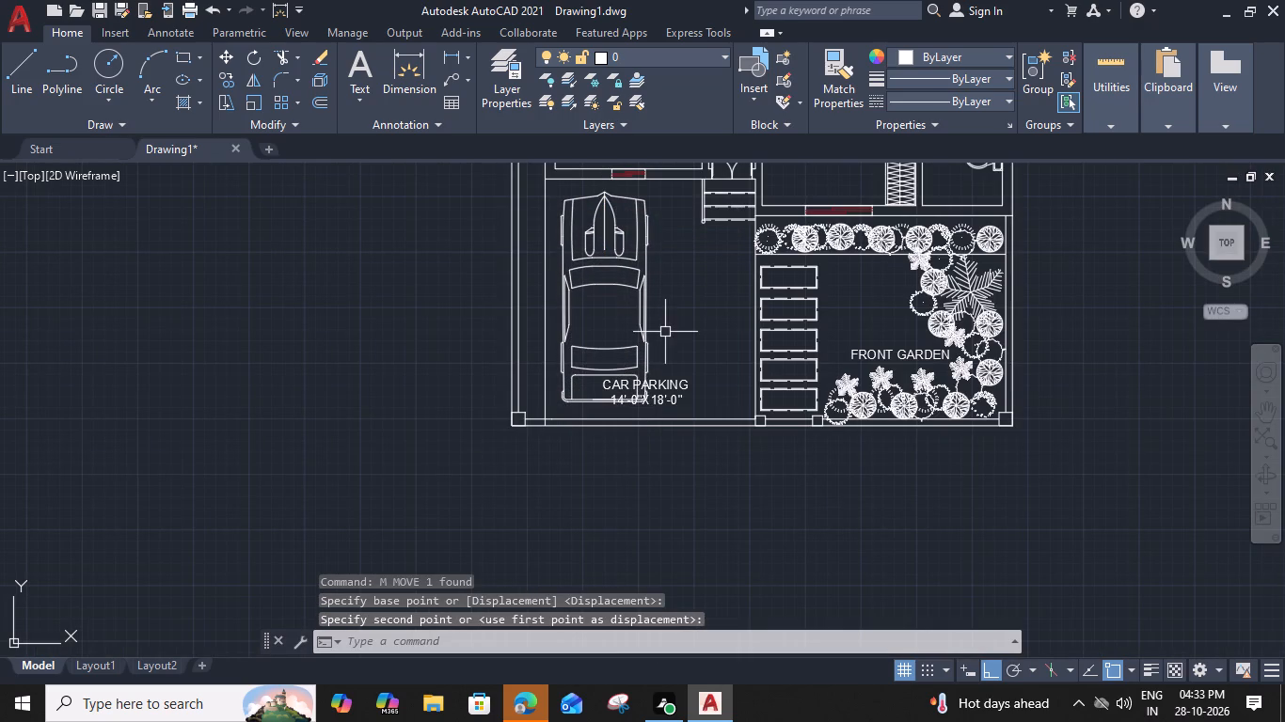
Move the CAR PARKING 14'-0"X18'-0" label horizontally into the free space right of the car's rear.
left_click(676, 391)
key("m")
key("space")
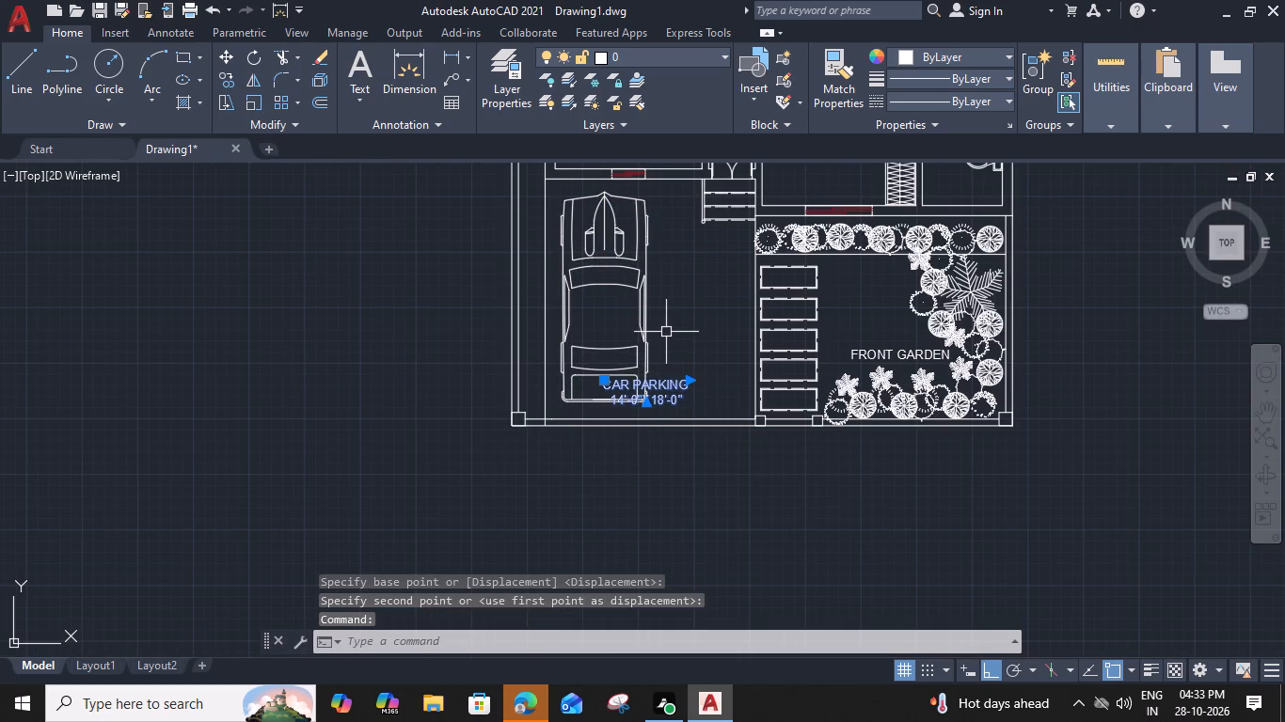
scroll(682, 372, "up", 2)
left_click(699, 384)
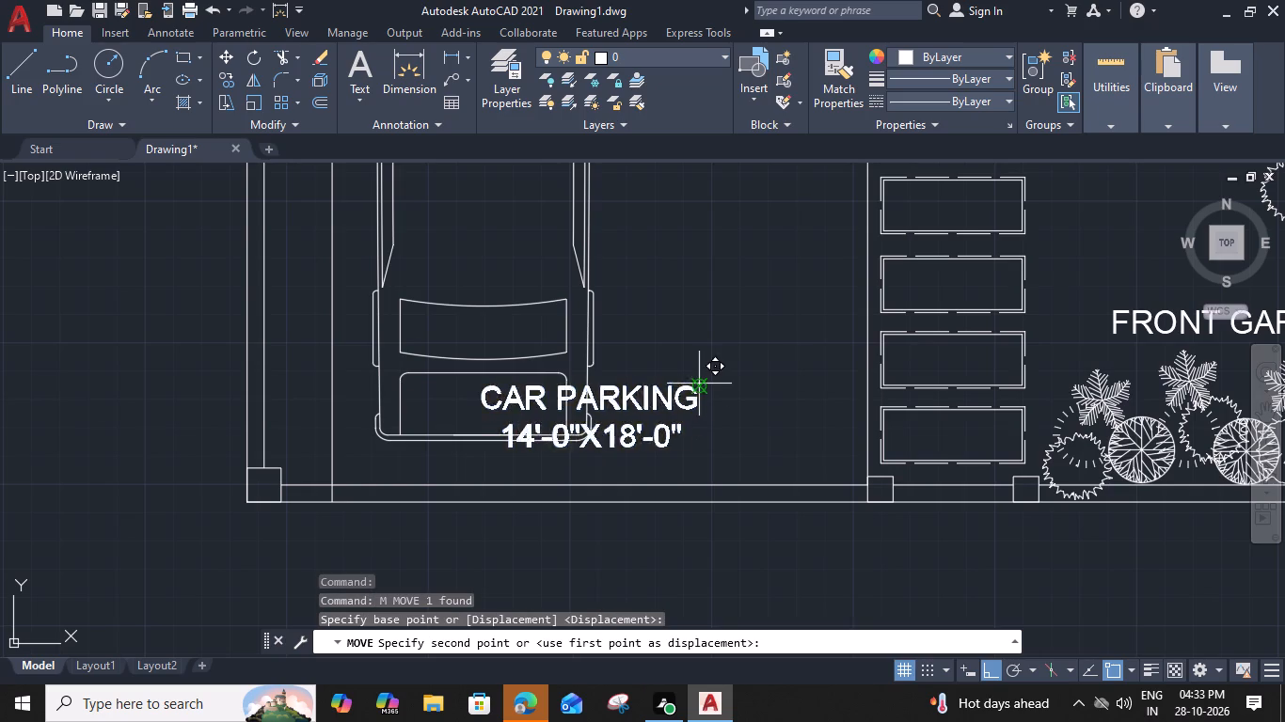
left_click(823, 383)
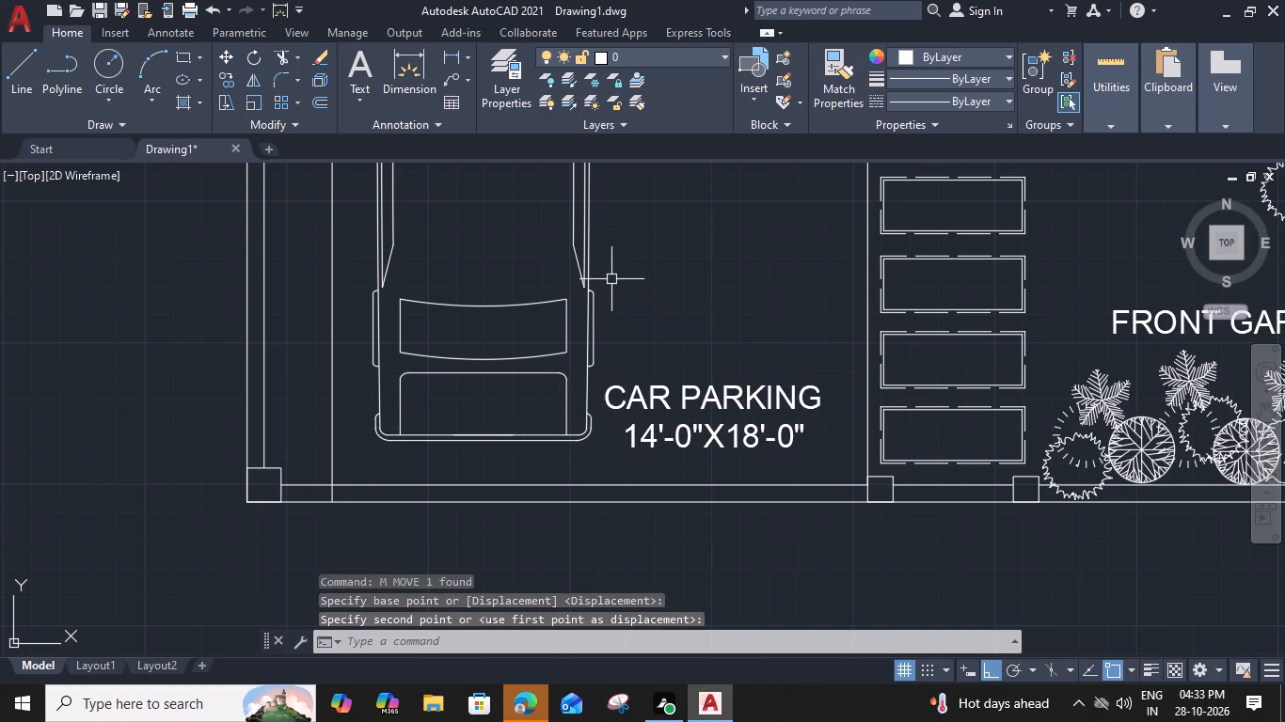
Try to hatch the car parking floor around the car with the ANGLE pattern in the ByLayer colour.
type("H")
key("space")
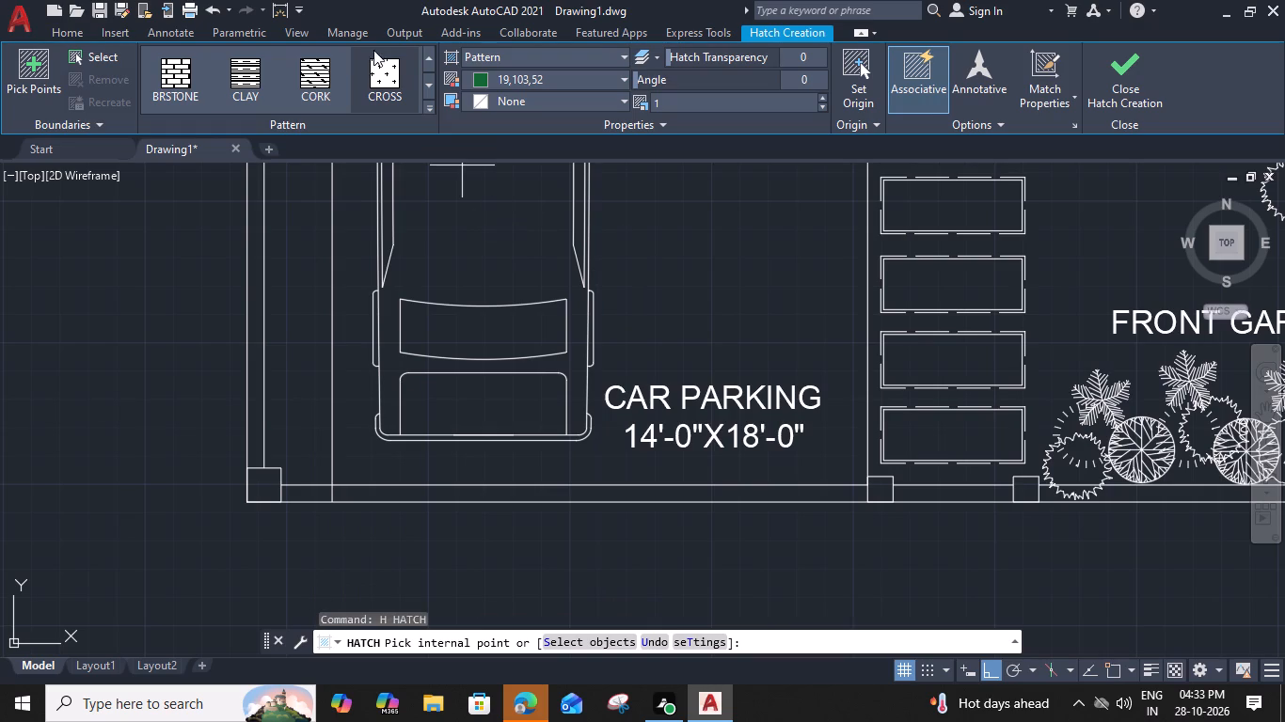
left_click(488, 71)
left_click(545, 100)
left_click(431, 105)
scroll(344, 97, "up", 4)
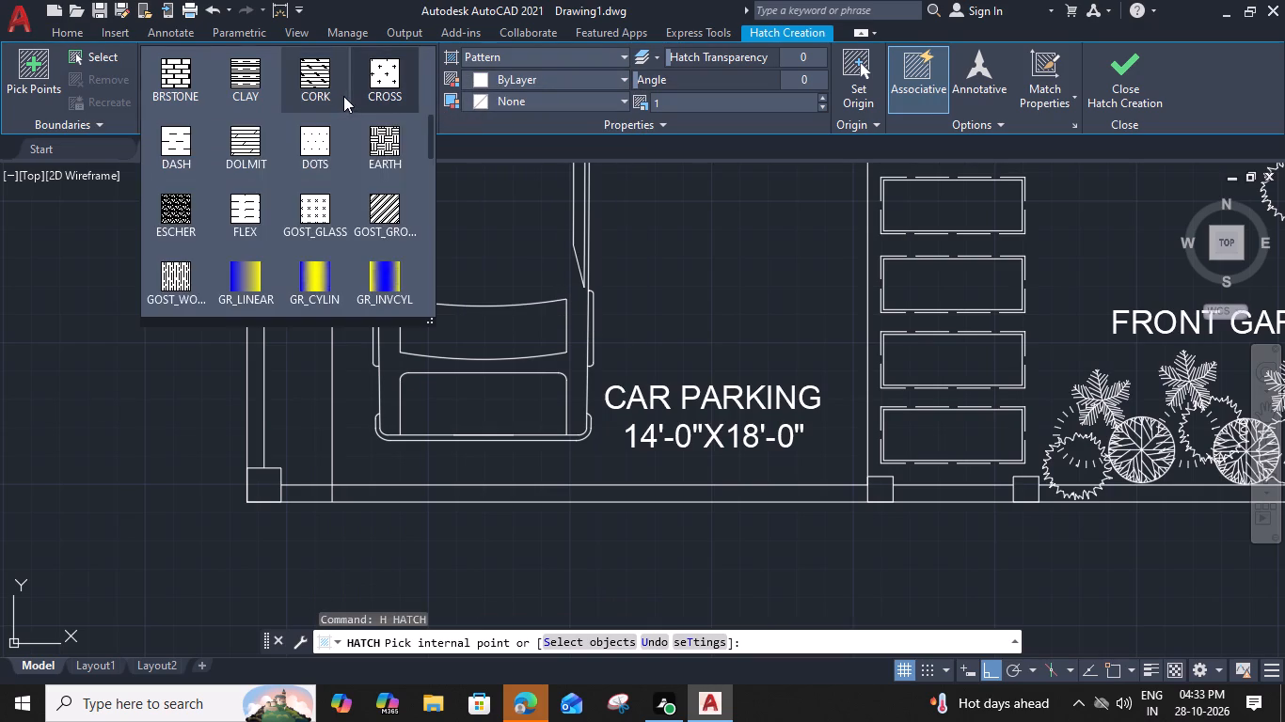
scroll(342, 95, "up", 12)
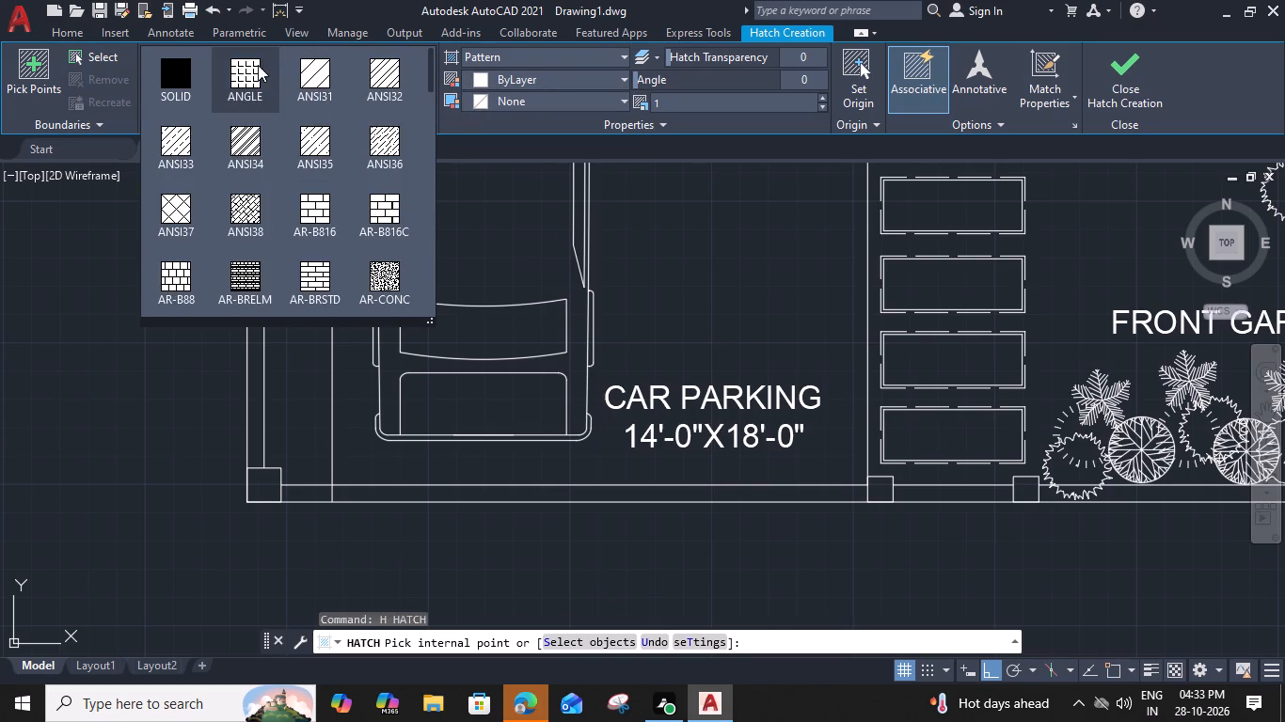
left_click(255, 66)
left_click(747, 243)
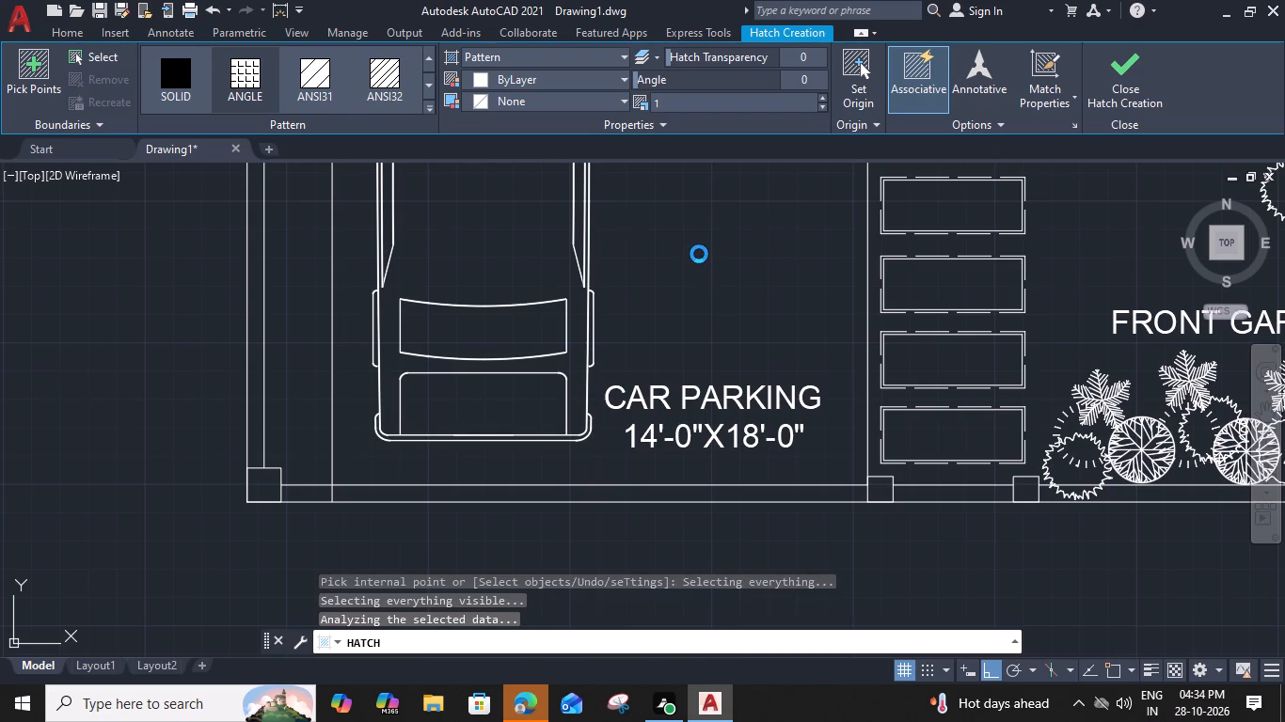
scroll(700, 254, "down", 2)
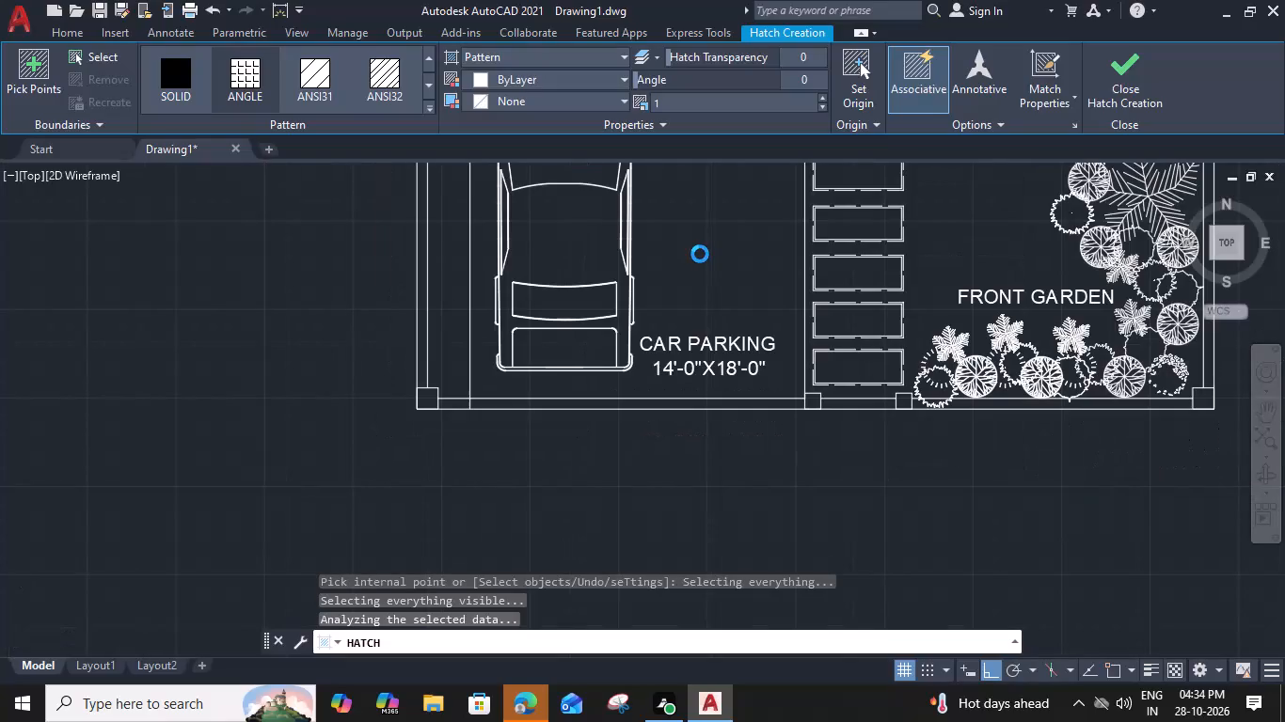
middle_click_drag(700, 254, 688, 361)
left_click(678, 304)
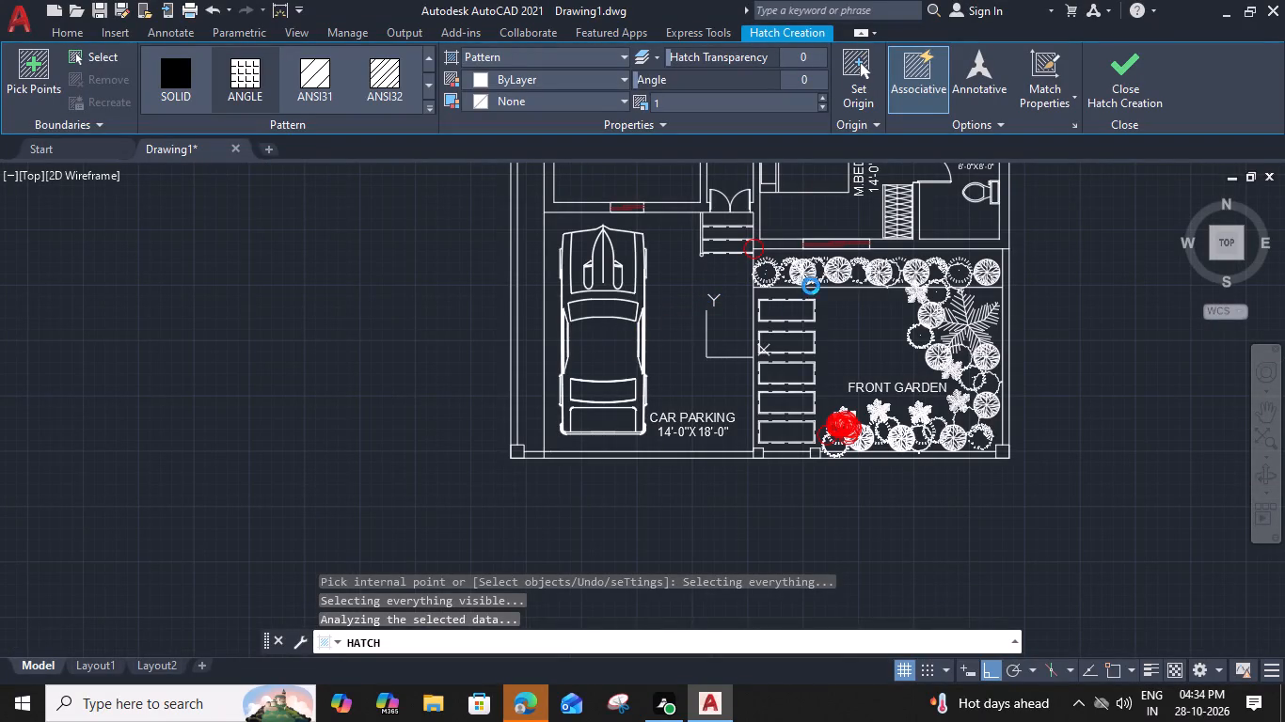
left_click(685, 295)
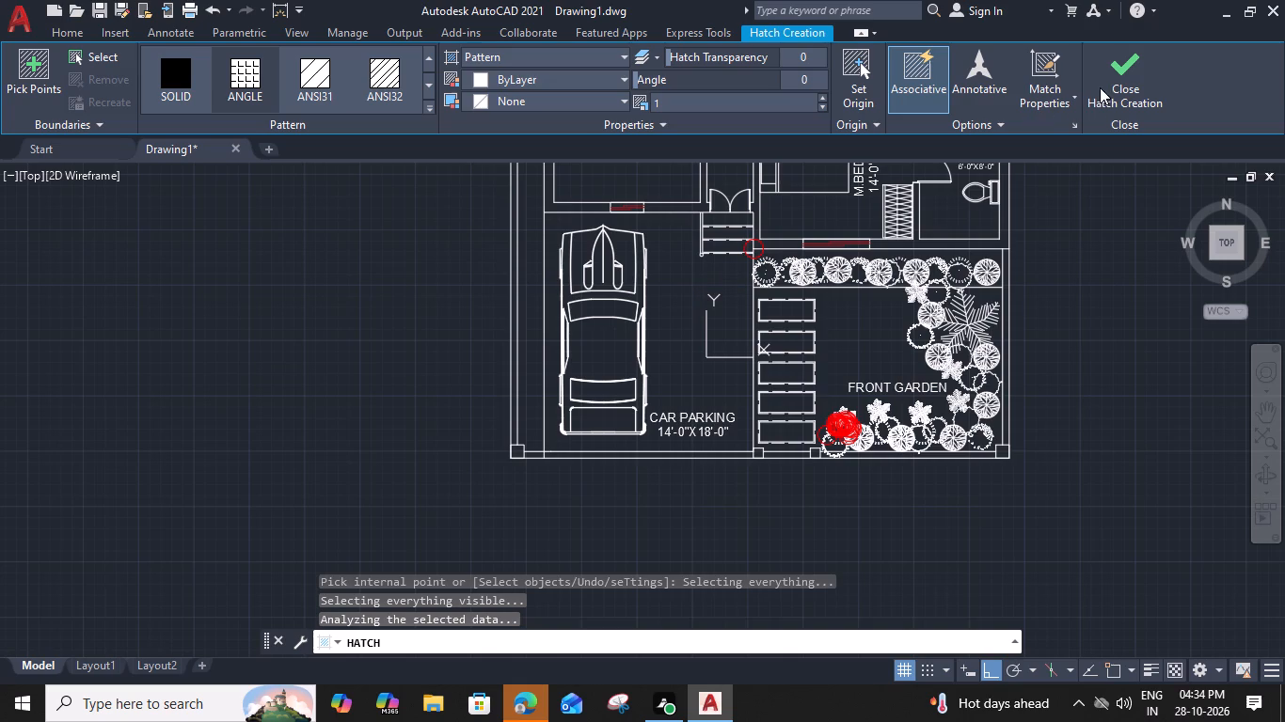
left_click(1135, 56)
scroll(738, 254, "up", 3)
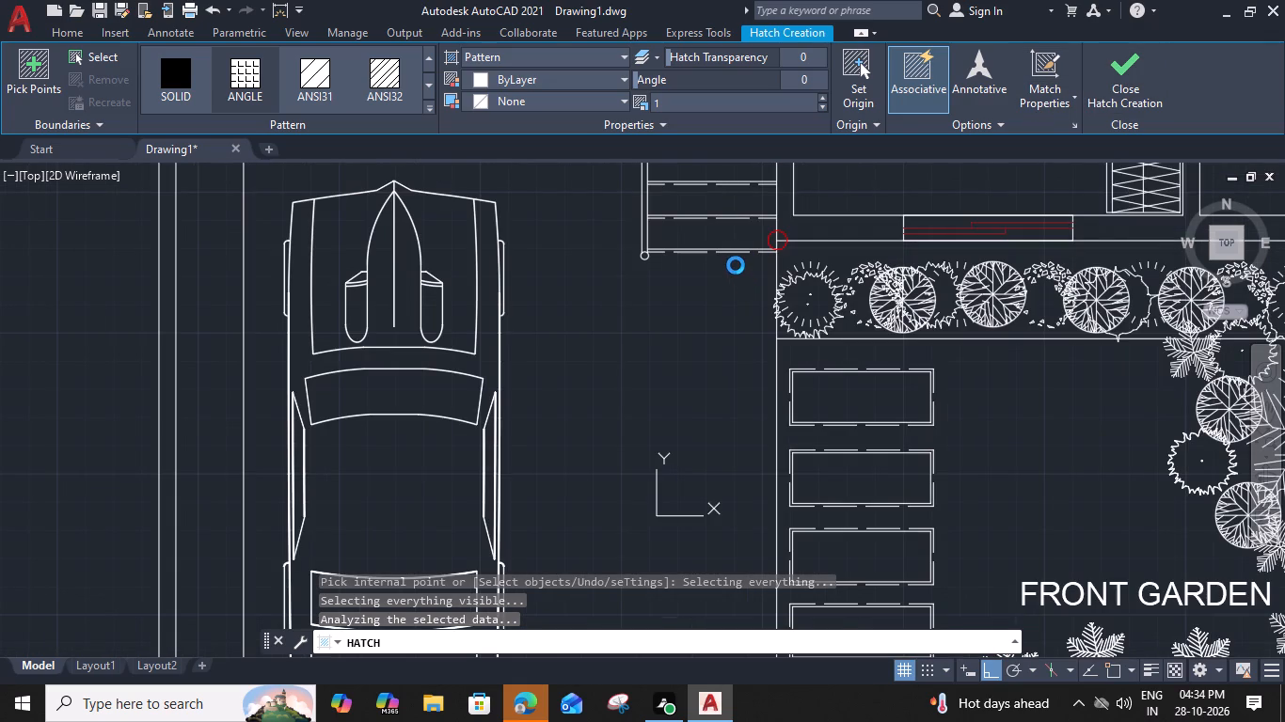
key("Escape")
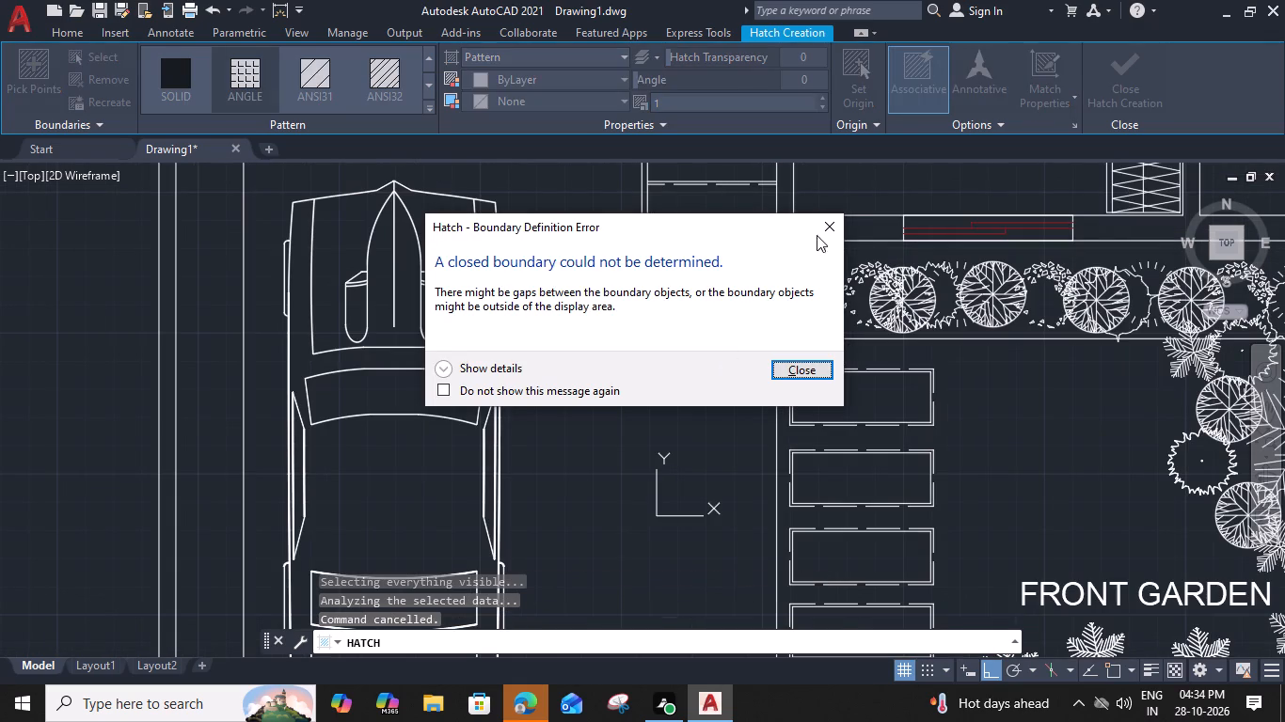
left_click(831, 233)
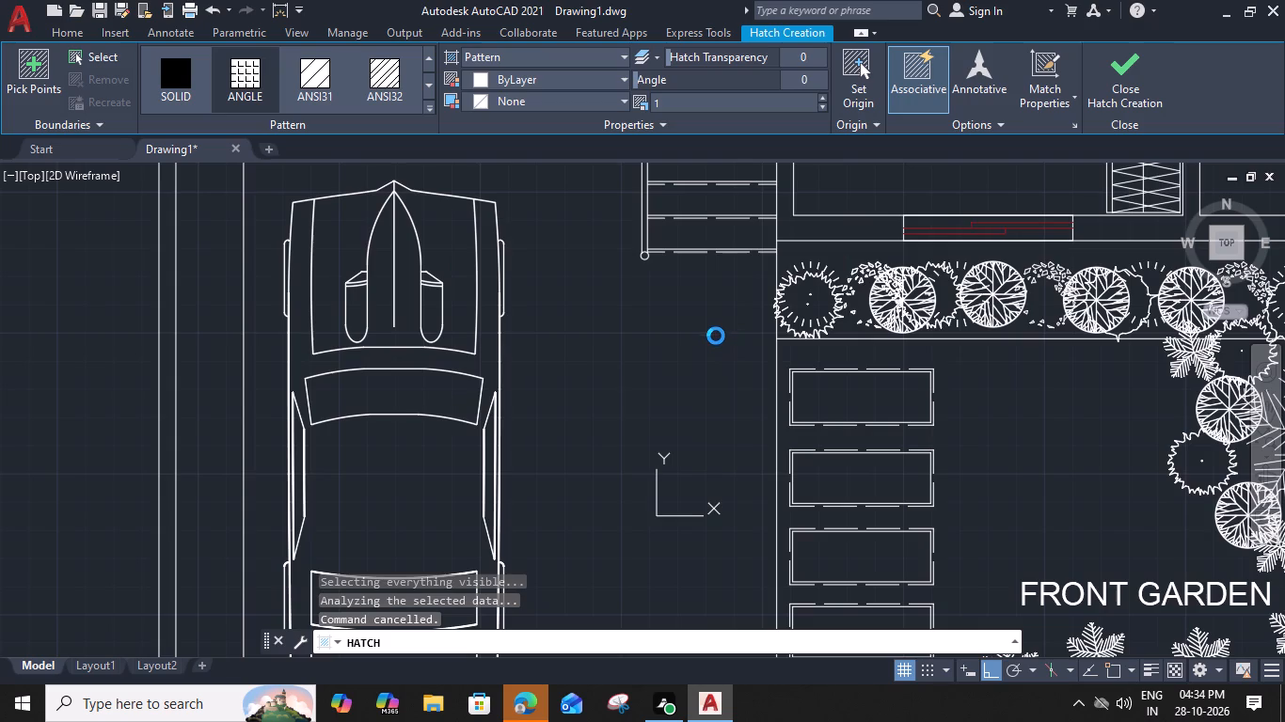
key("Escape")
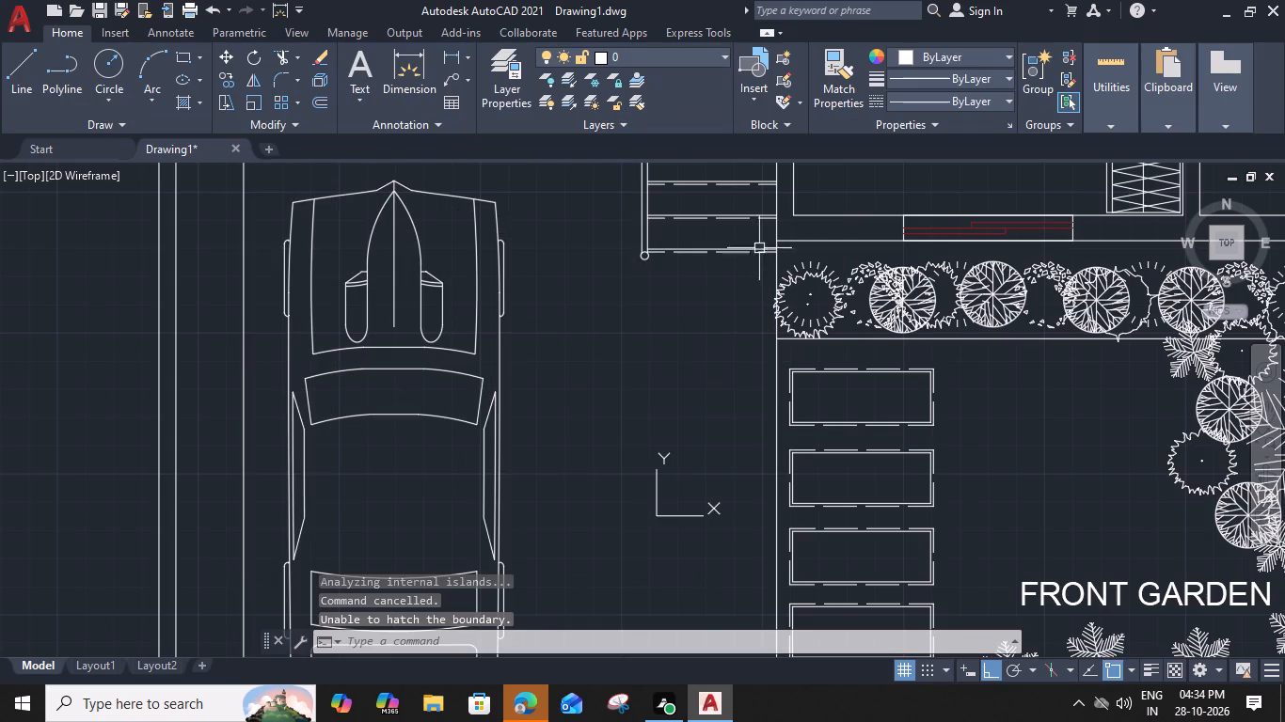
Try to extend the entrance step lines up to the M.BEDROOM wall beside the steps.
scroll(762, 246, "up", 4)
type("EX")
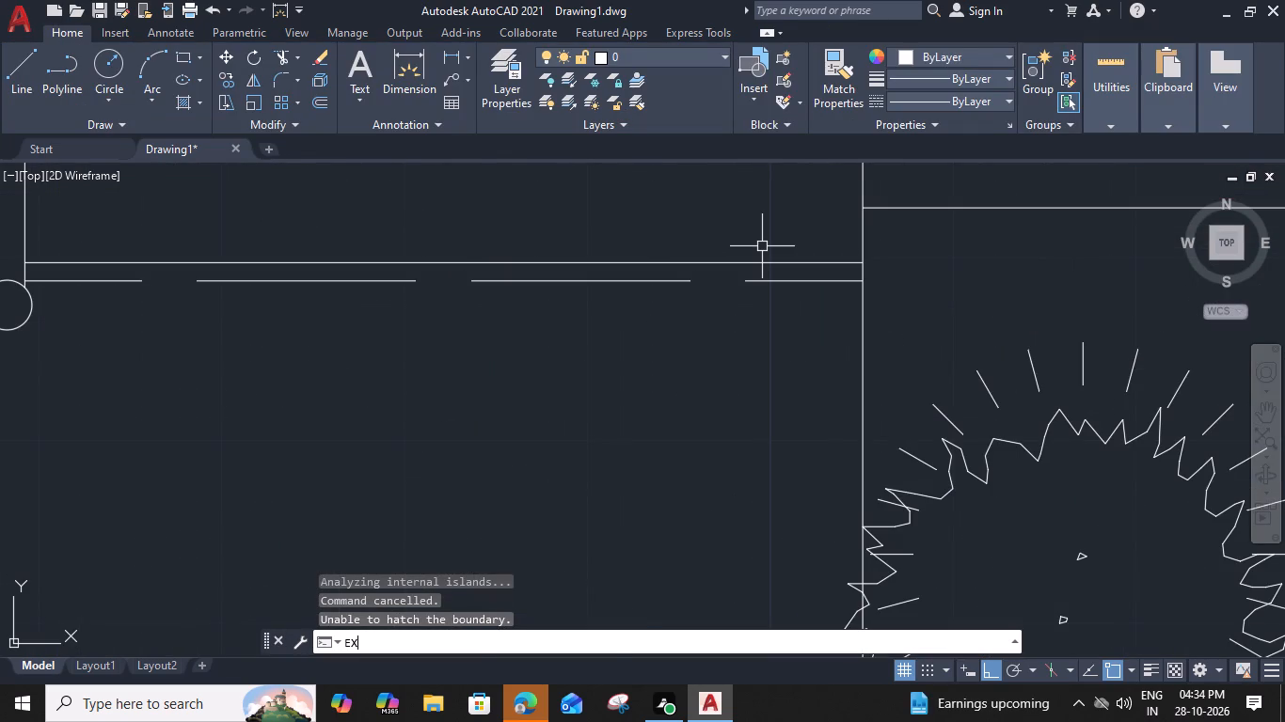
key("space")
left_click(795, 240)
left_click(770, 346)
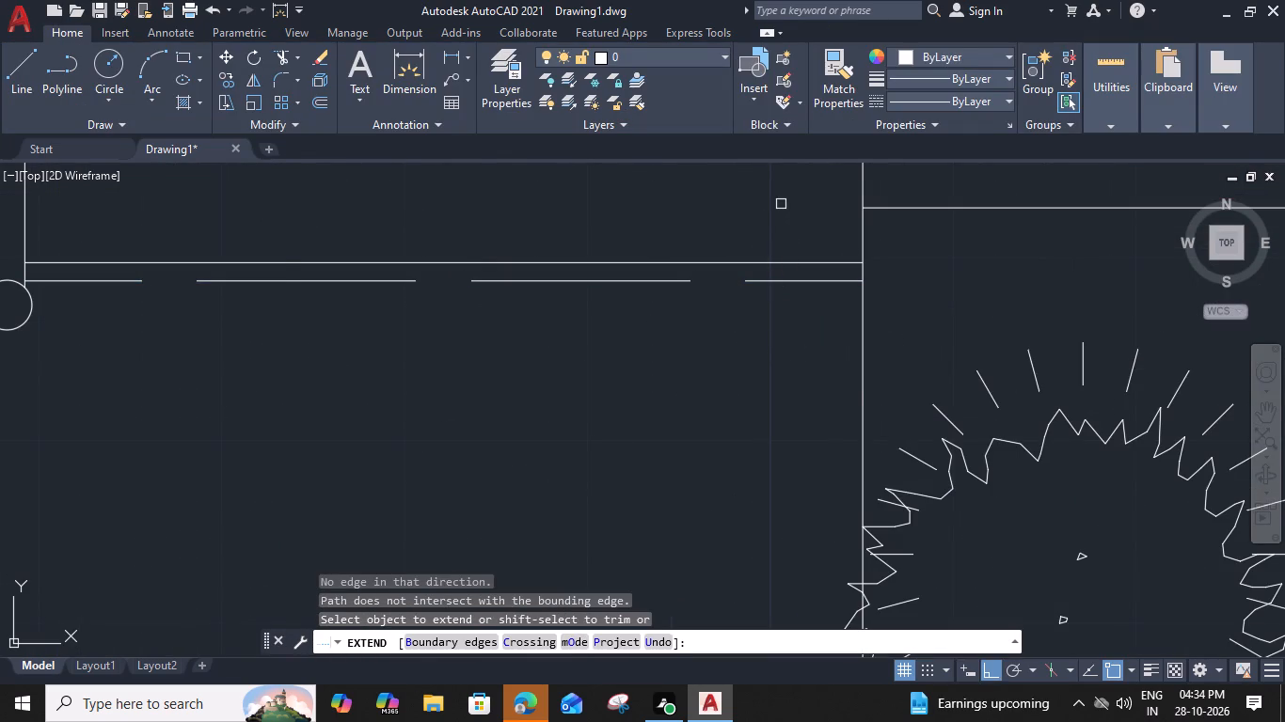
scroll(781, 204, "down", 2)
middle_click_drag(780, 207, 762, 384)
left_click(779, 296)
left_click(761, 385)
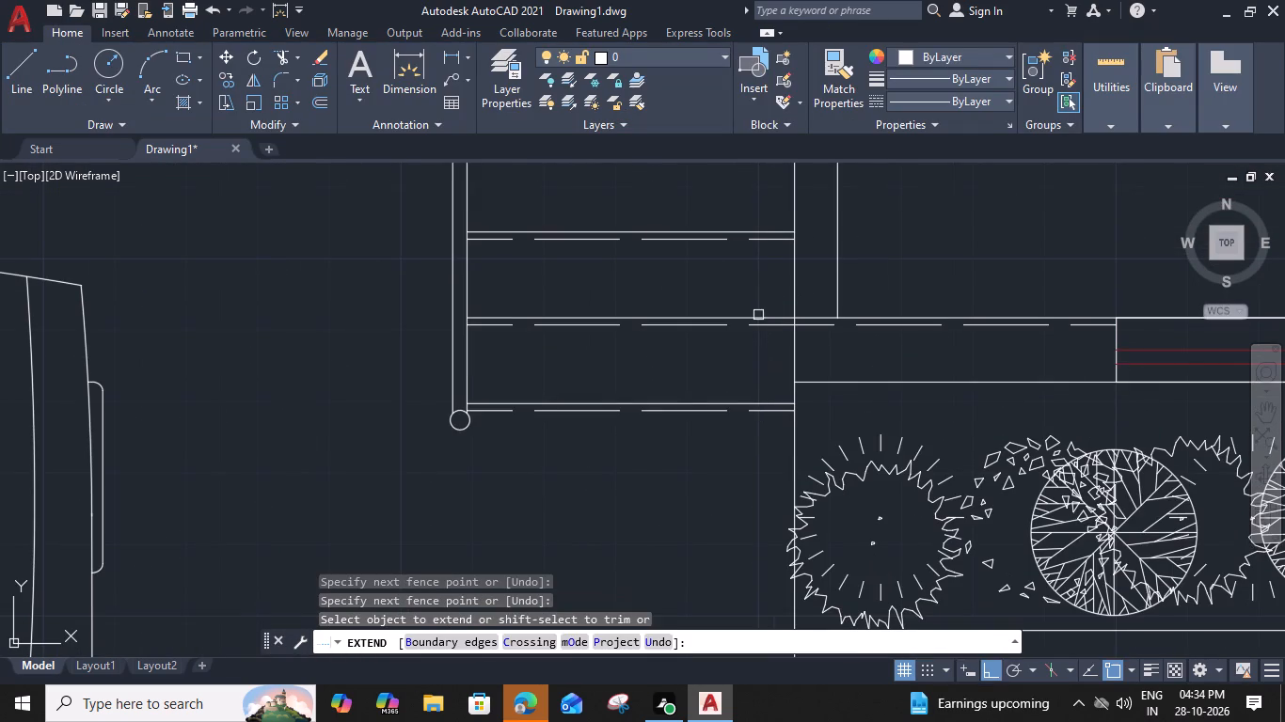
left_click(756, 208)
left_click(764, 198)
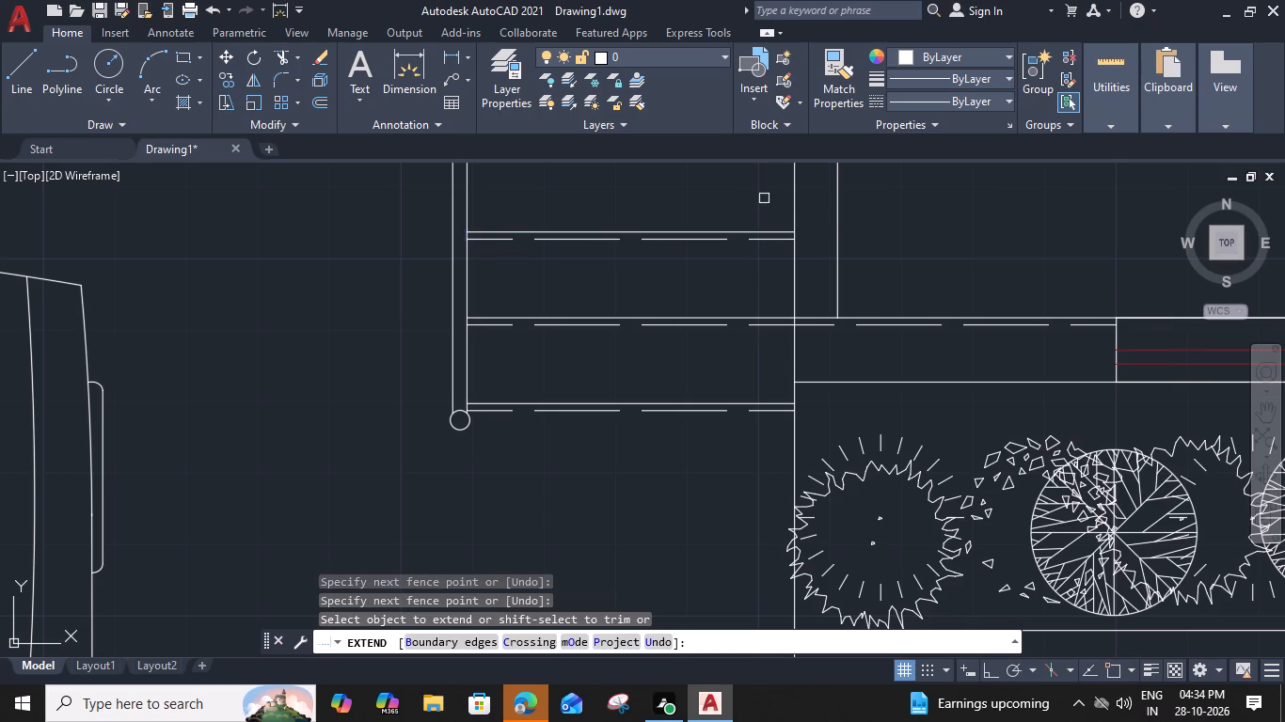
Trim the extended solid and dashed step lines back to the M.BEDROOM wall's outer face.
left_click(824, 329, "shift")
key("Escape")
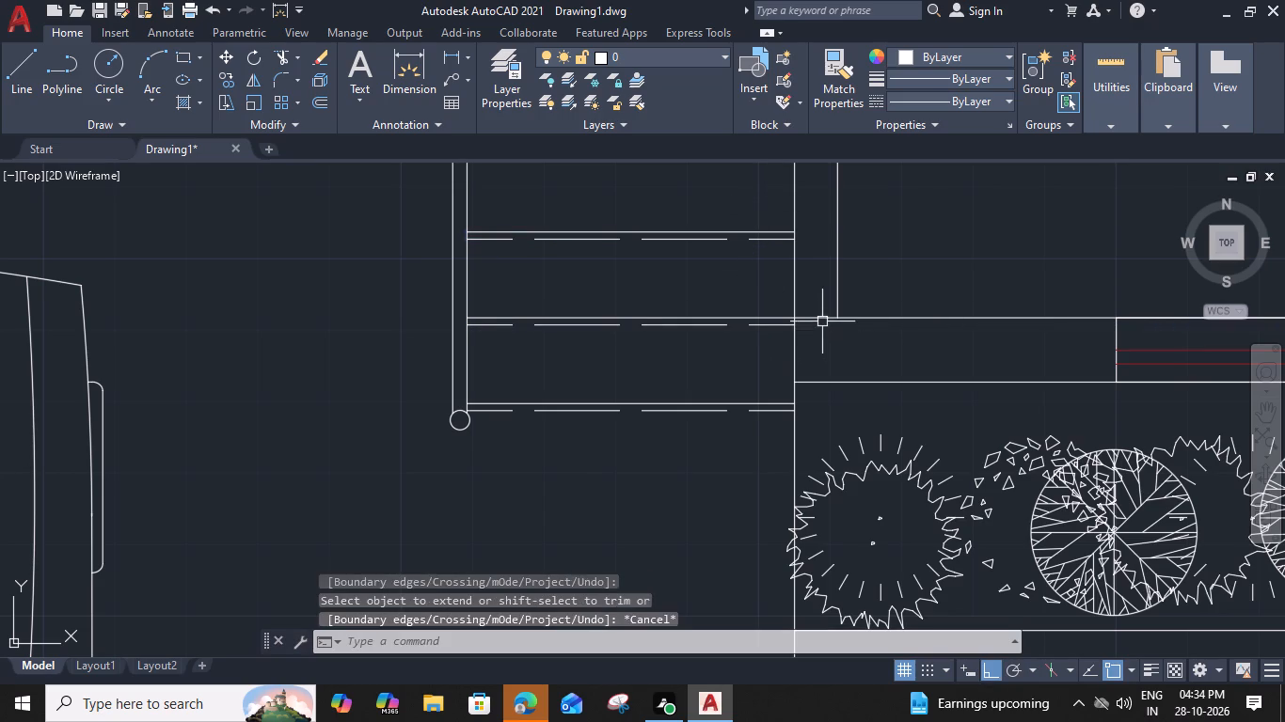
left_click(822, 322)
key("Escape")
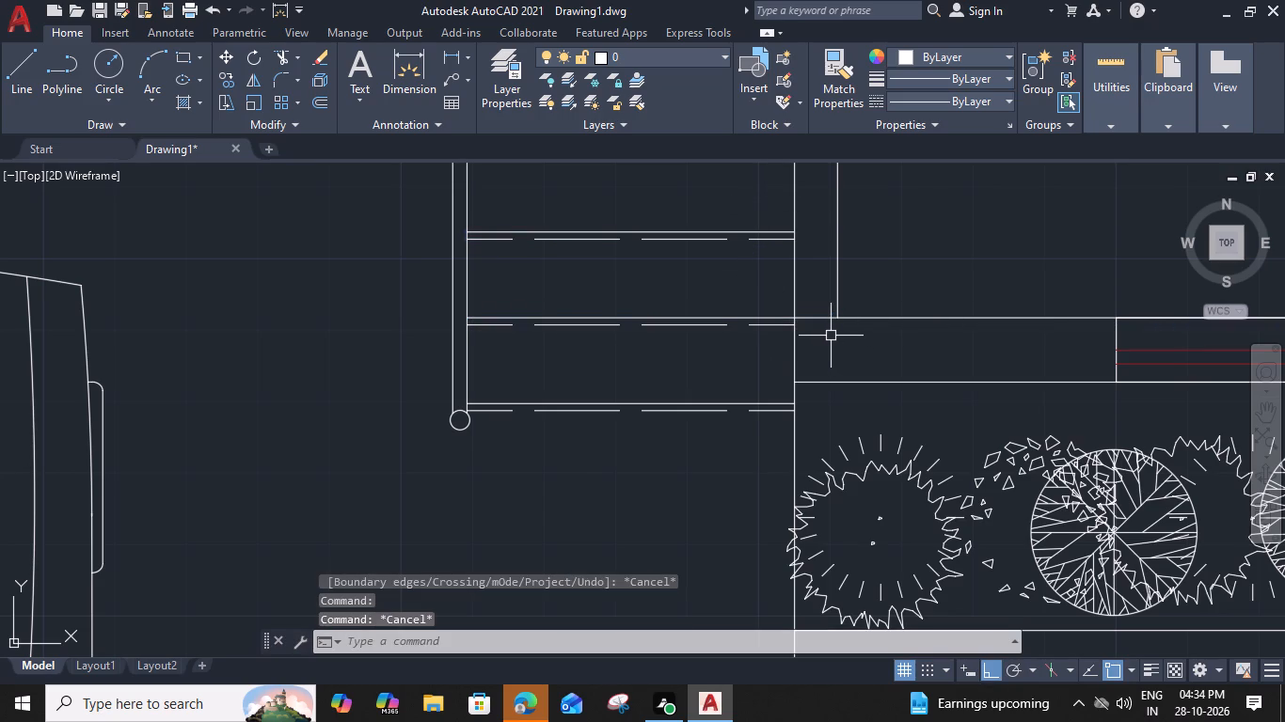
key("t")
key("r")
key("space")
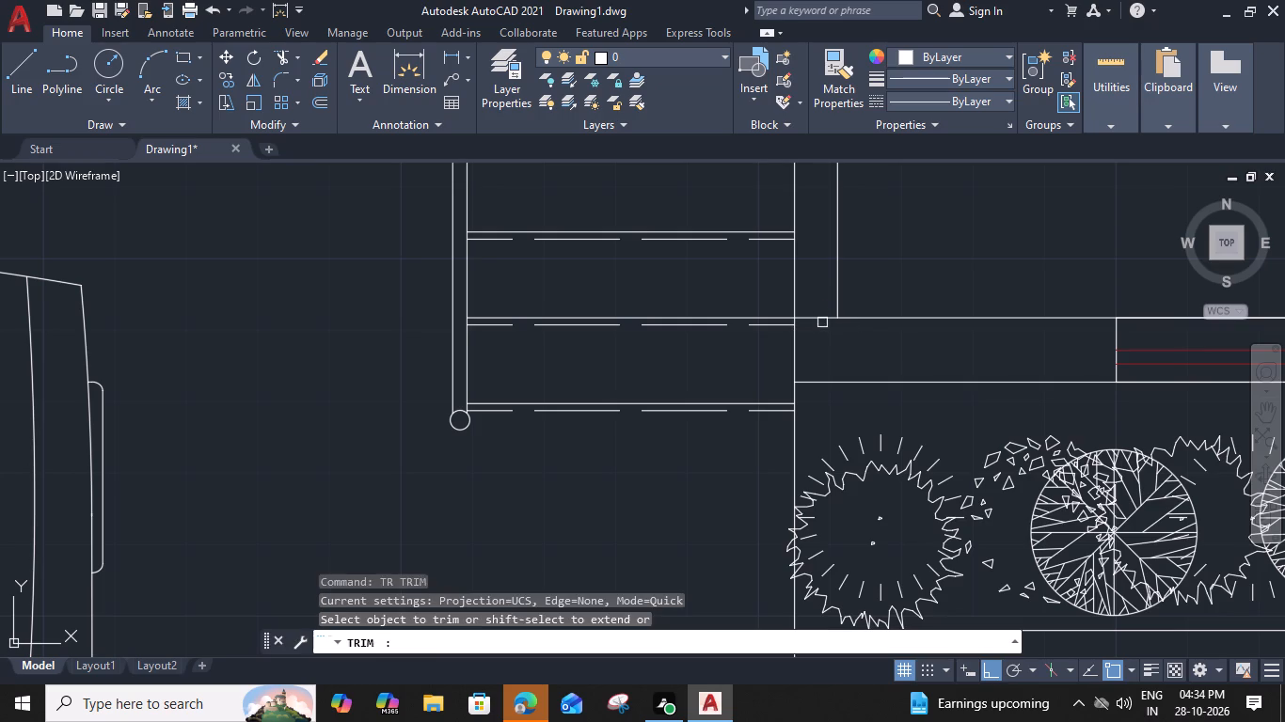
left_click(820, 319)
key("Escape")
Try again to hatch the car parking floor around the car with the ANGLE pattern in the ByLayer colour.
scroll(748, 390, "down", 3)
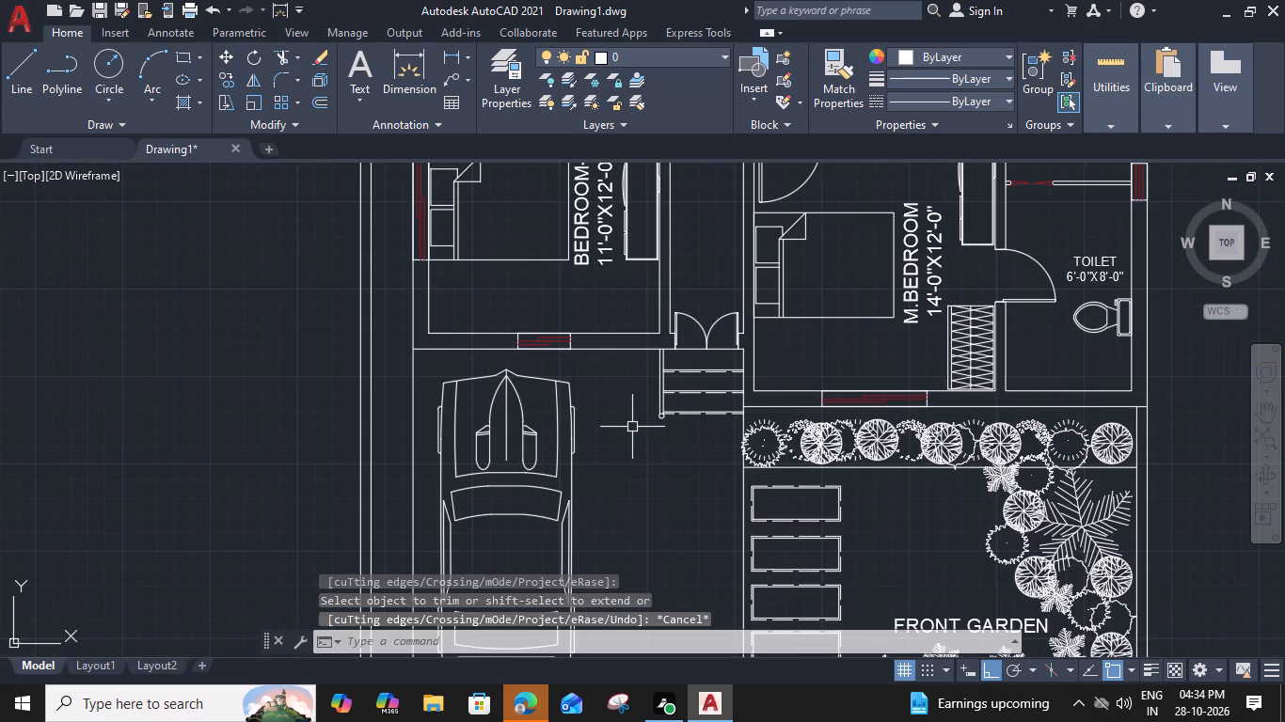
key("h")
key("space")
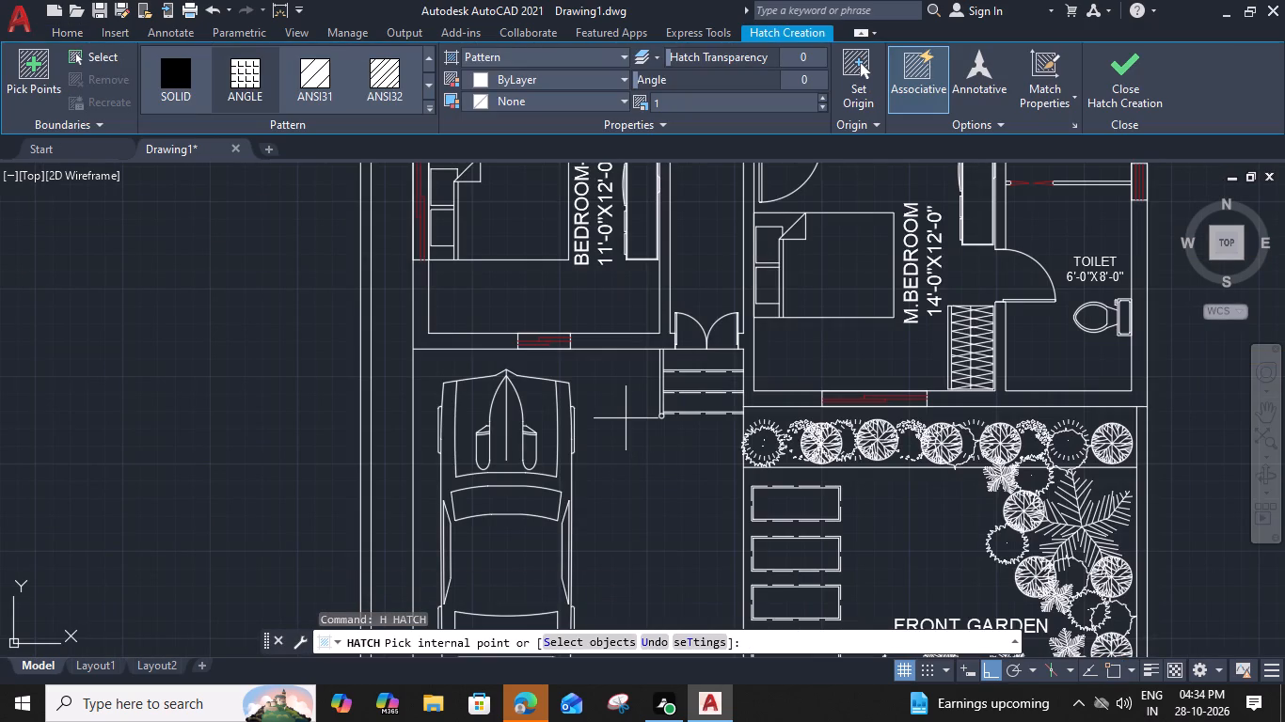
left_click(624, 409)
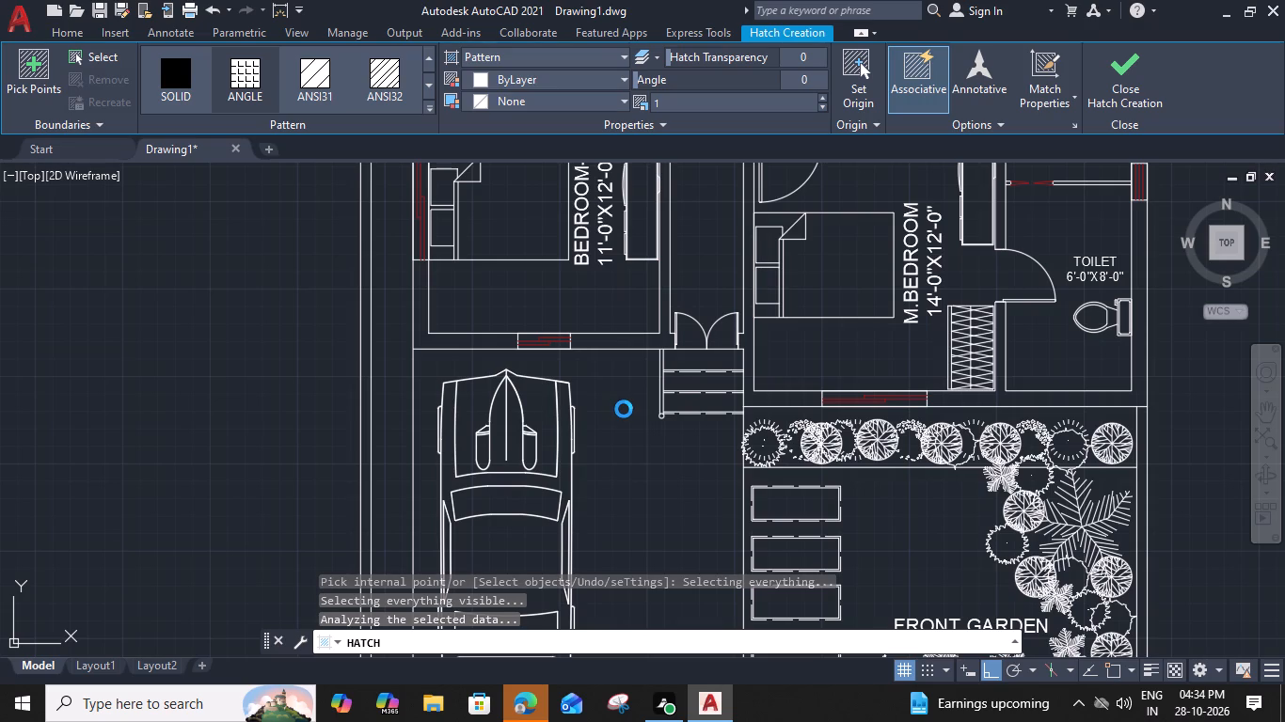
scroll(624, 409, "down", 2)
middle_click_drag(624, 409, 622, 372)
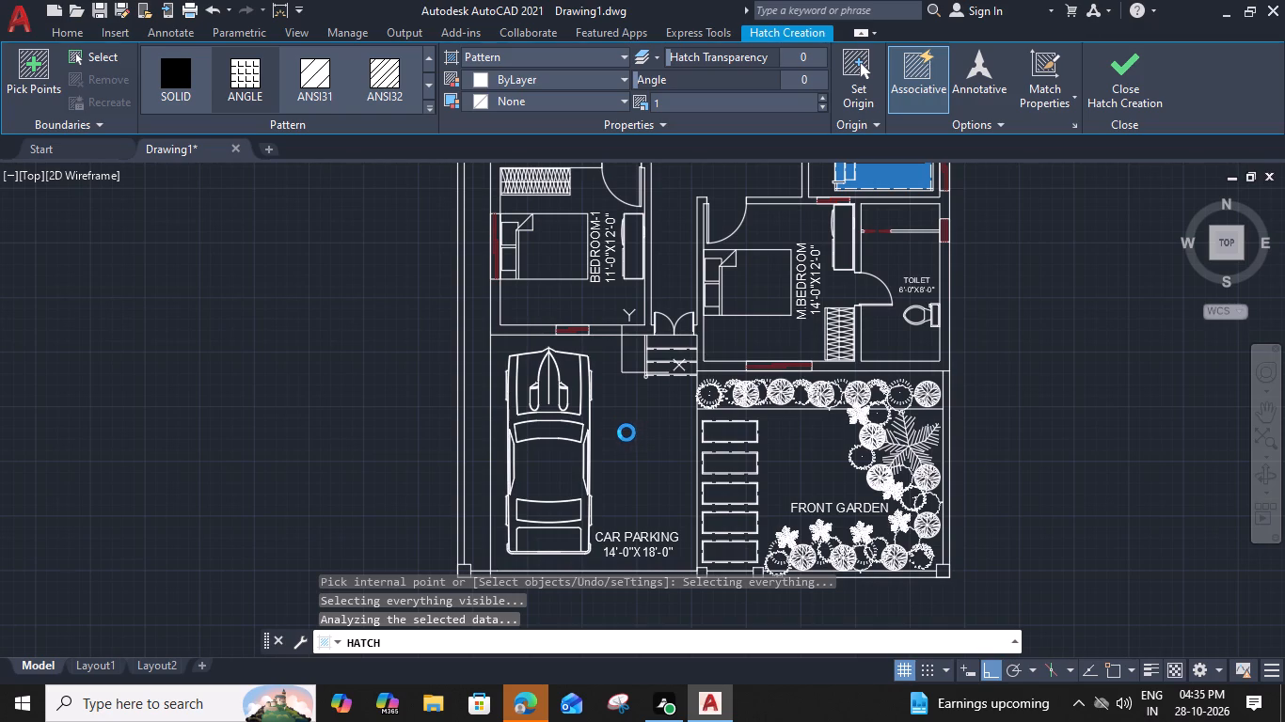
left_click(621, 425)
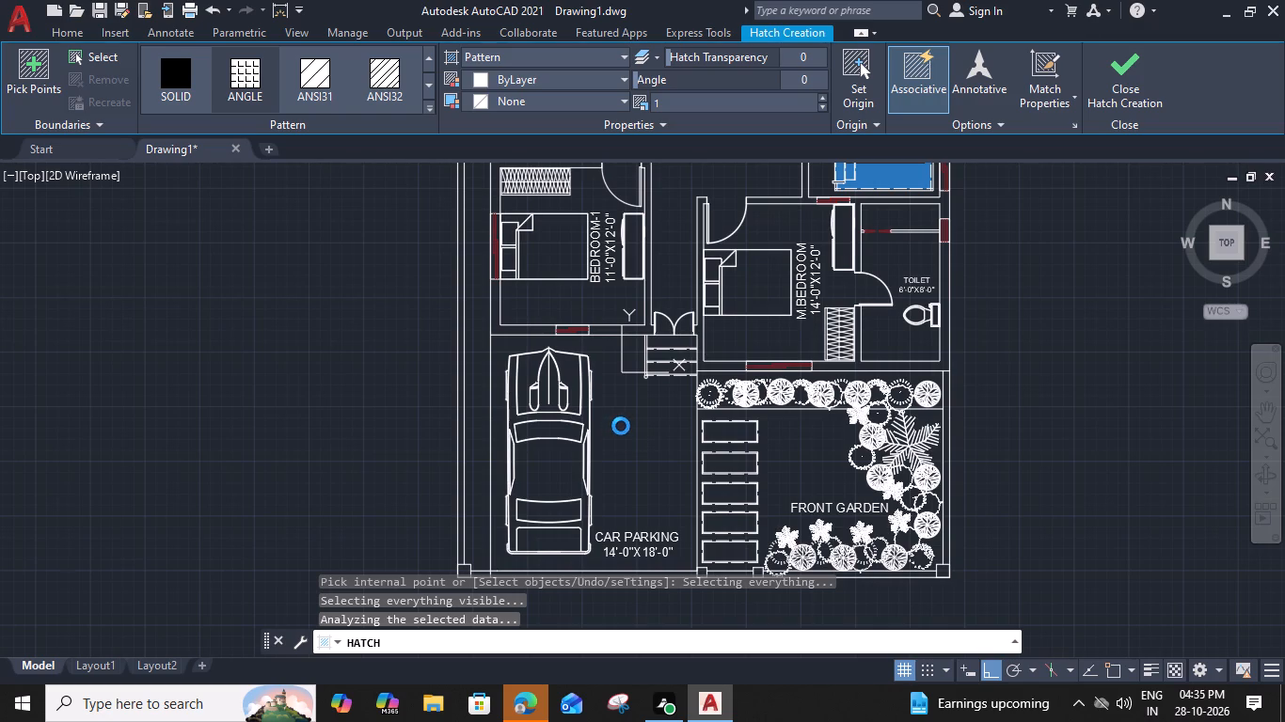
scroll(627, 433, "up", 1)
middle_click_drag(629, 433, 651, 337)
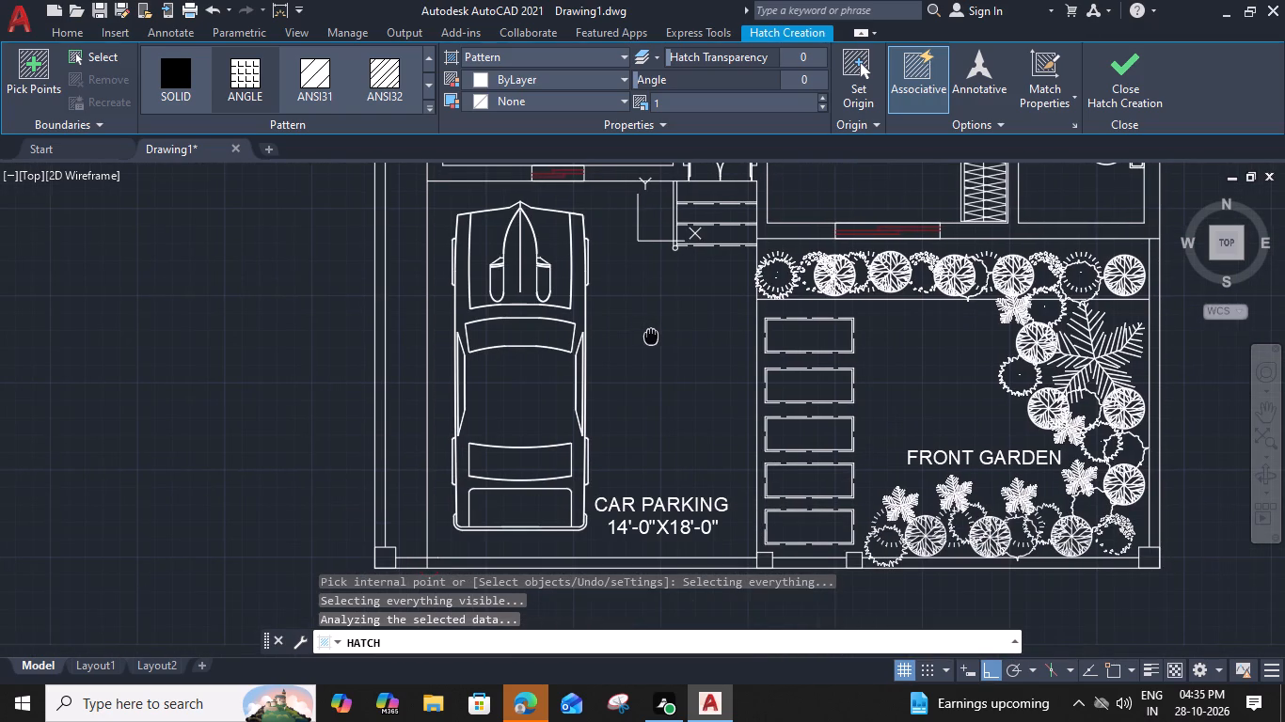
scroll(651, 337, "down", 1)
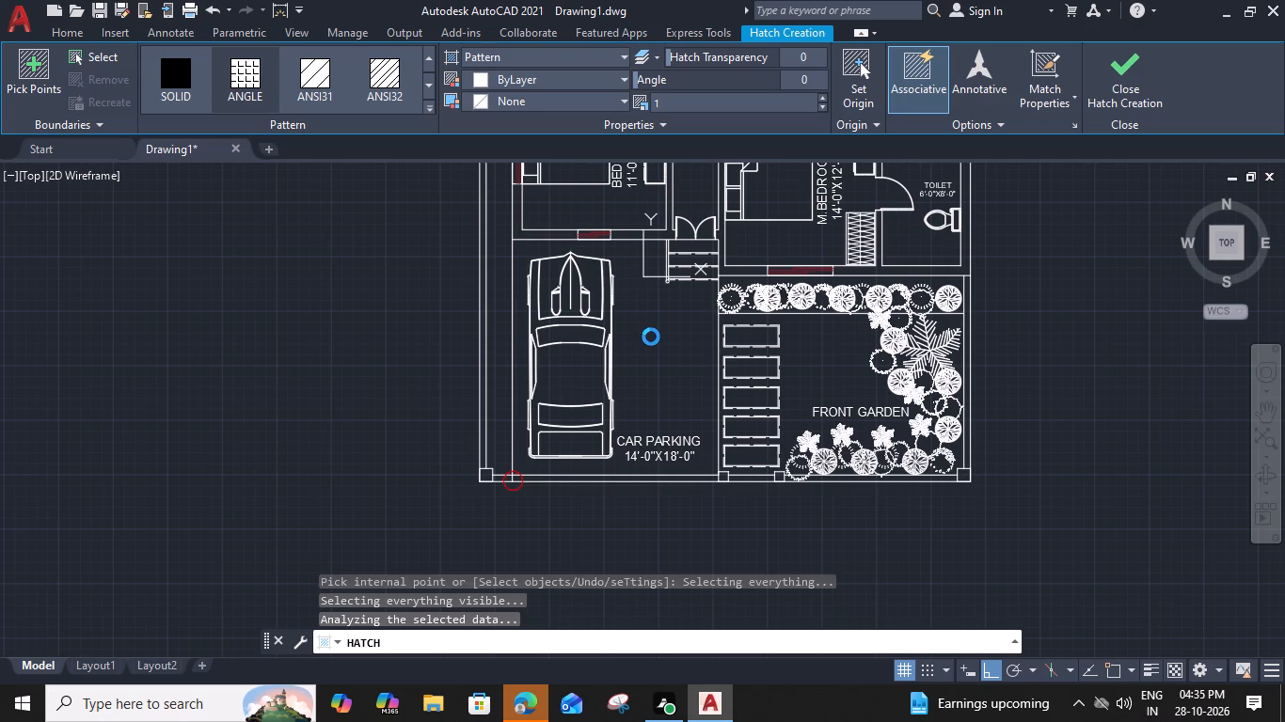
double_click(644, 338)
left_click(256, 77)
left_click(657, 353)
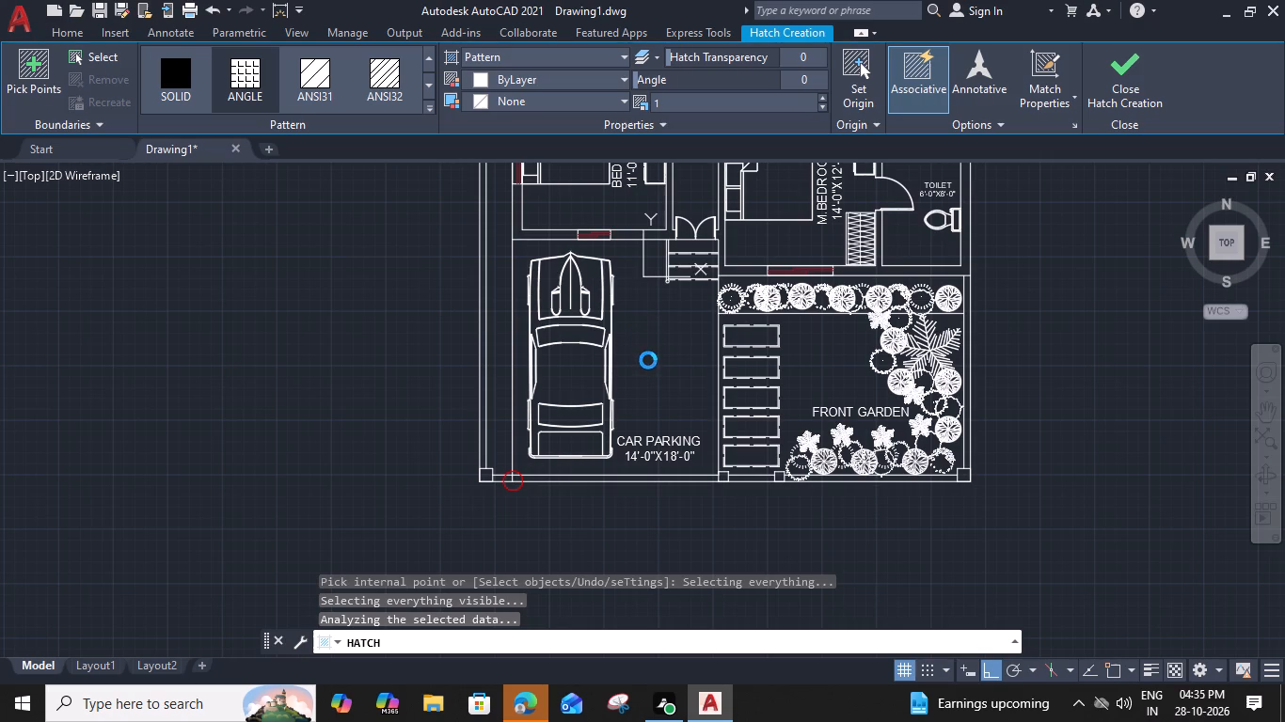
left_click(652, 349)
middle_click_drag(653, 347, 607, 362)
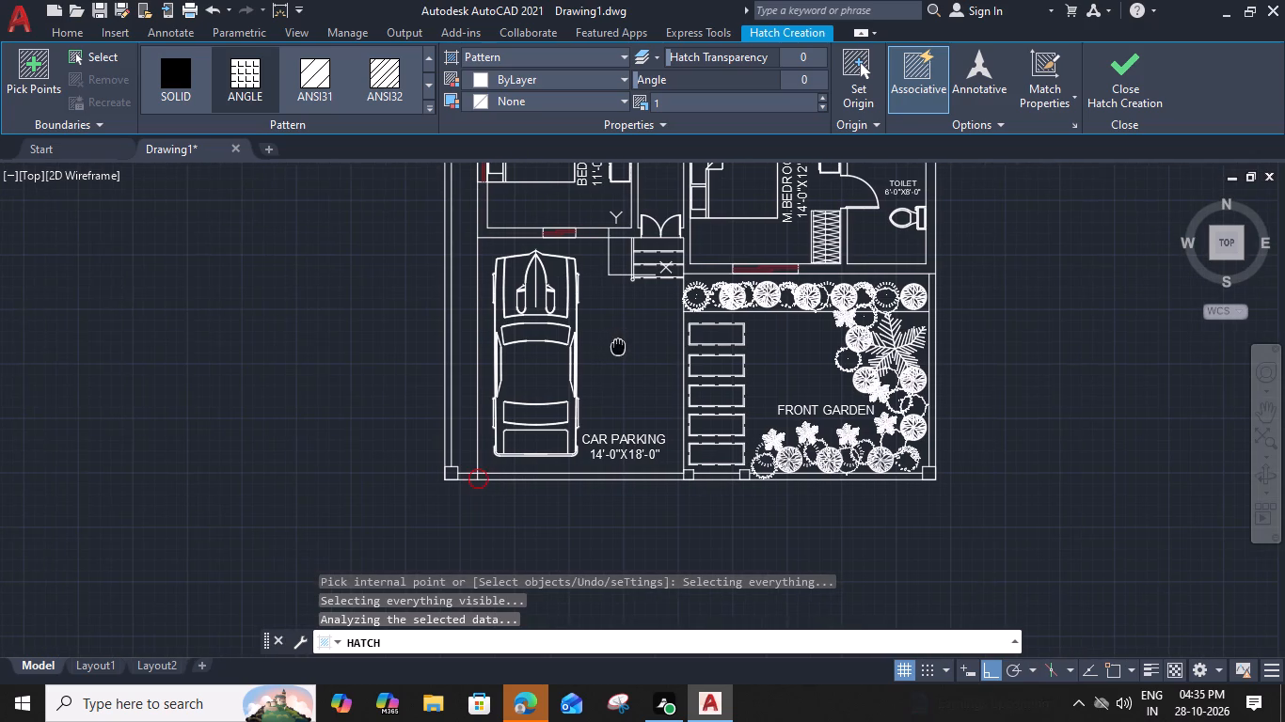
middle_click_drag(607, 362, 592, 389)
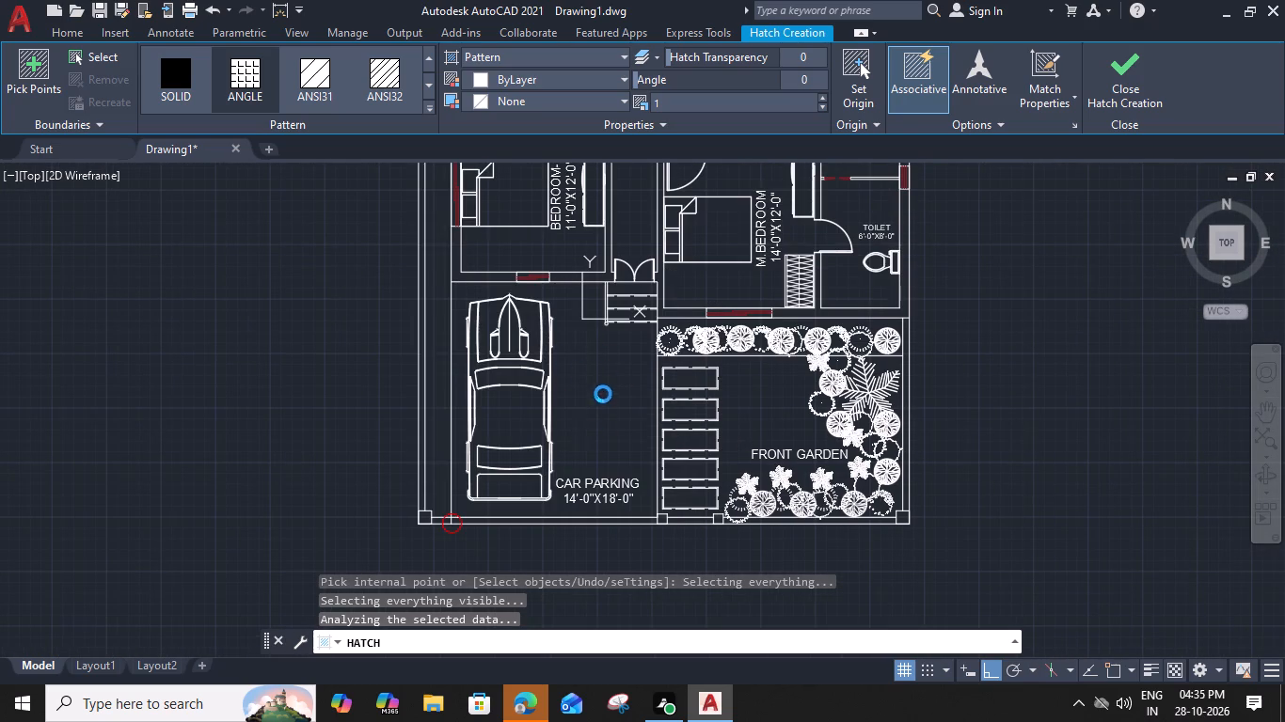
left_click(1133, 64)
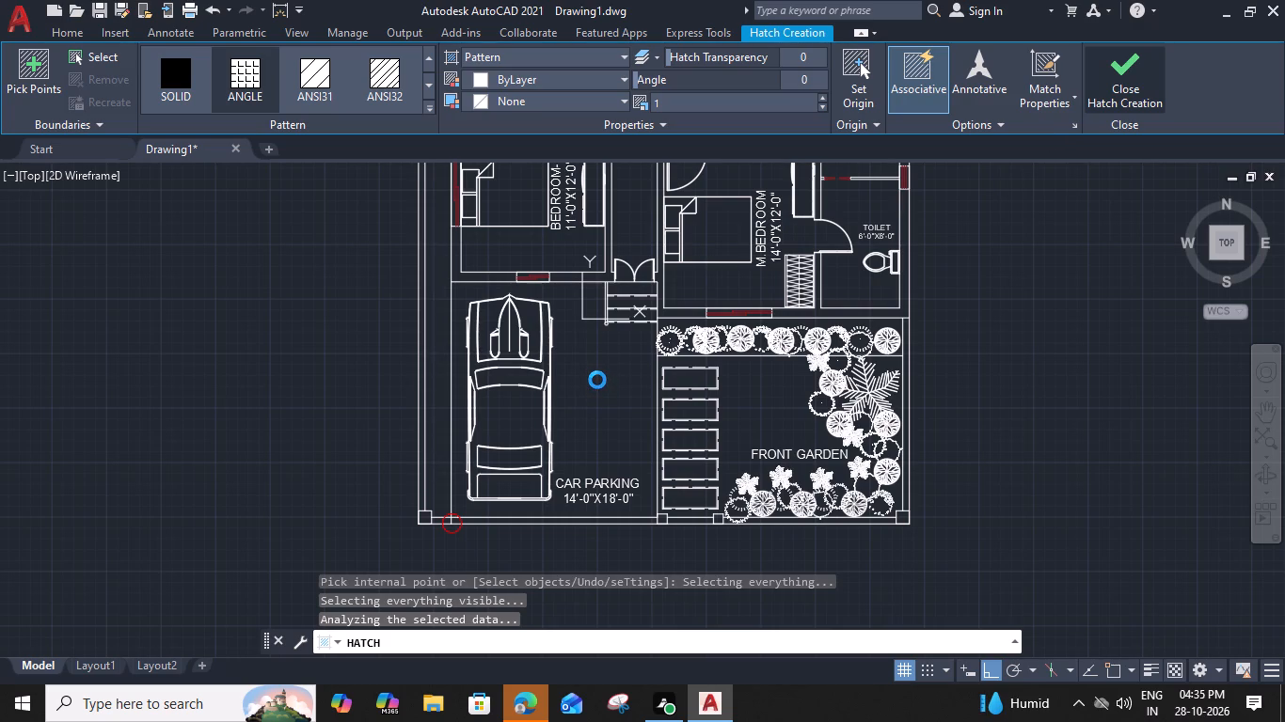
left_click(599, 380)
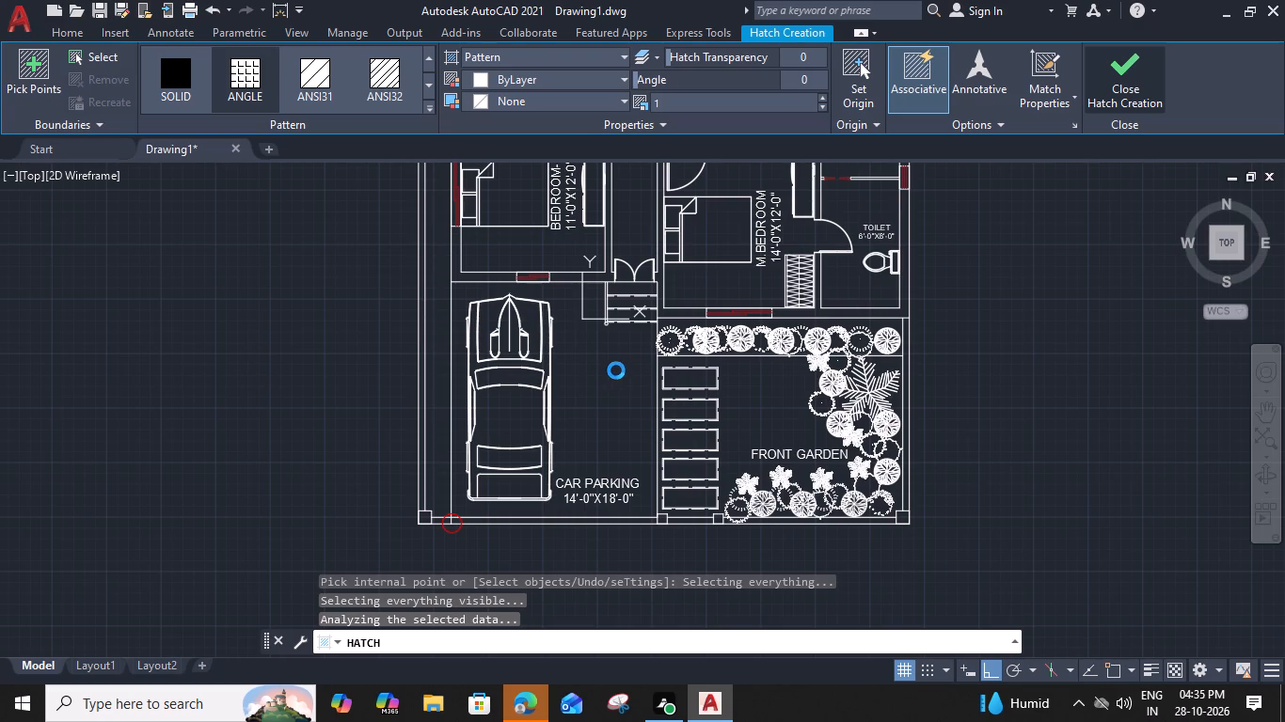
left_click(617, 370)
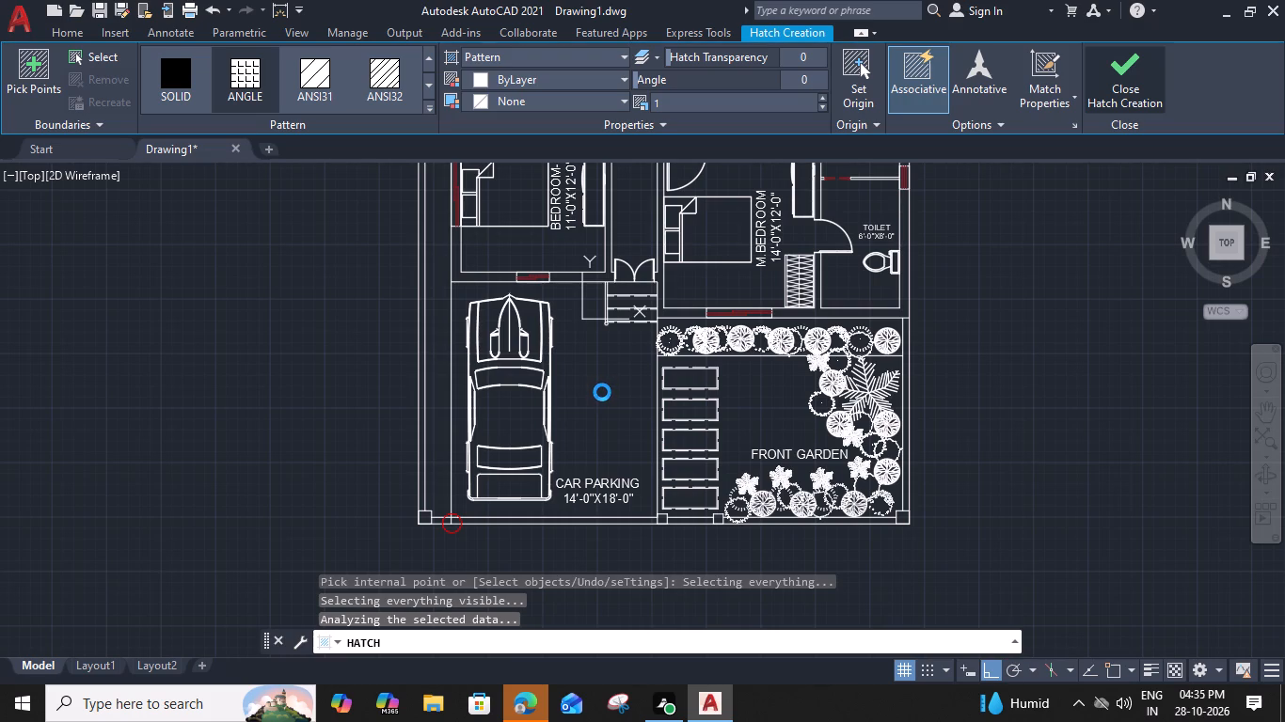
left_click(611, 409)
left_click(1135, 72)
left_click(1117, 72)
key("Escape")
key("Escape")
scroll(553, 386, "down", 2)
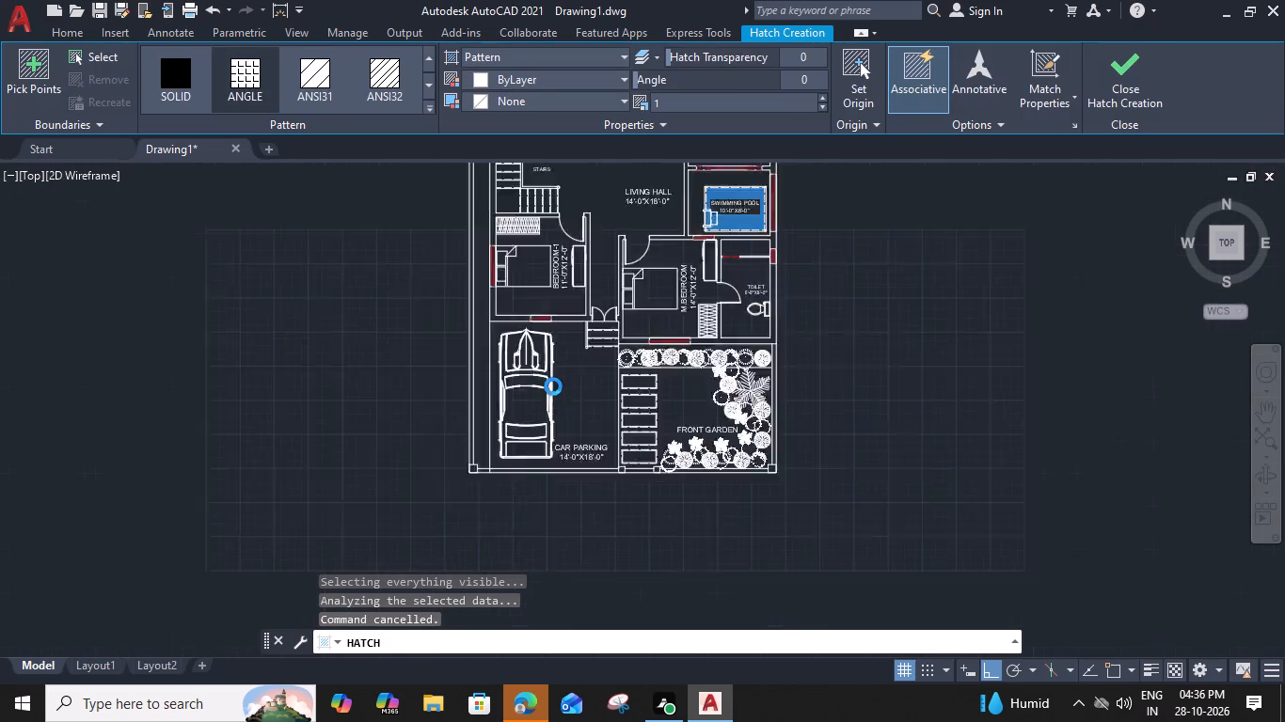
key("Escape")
Offset the inner line of the WET KITCHEN's window wall 2' into the room.
middle_click_drag(563, 283, 531, 375)
scroll(583, 291, "up", 1)
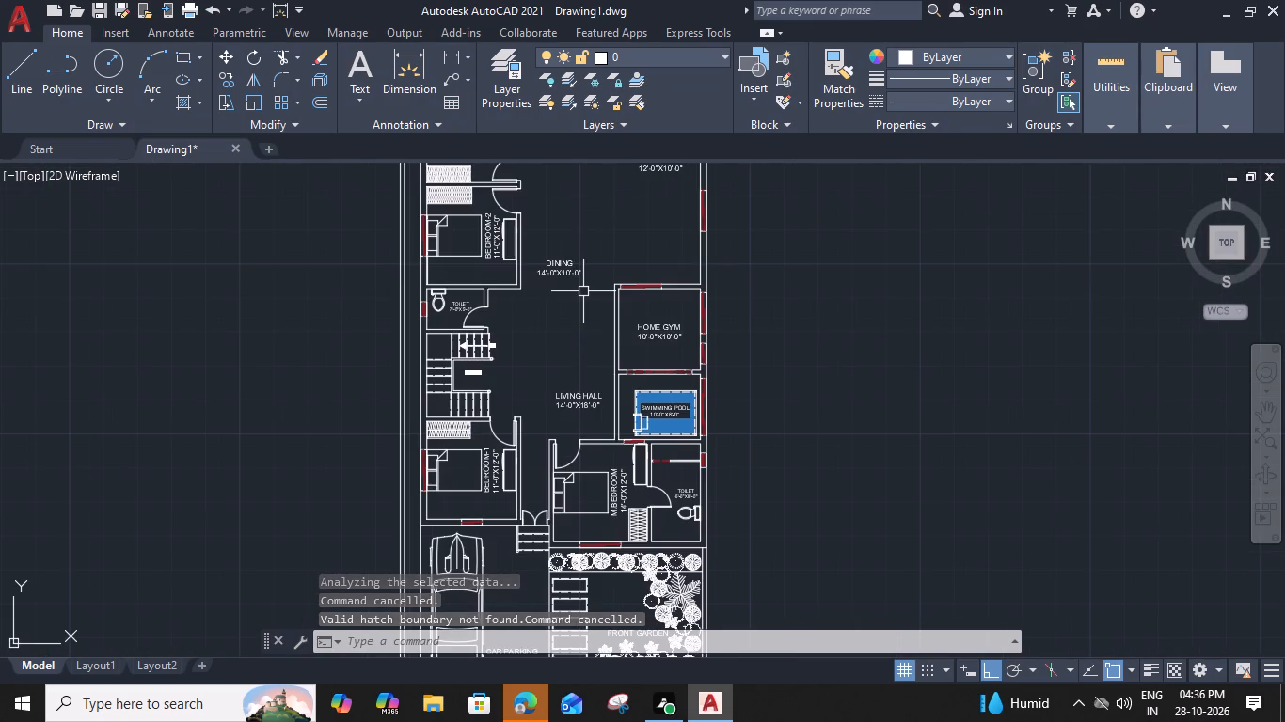
middle_click_drag(555, 334, 593, 241)
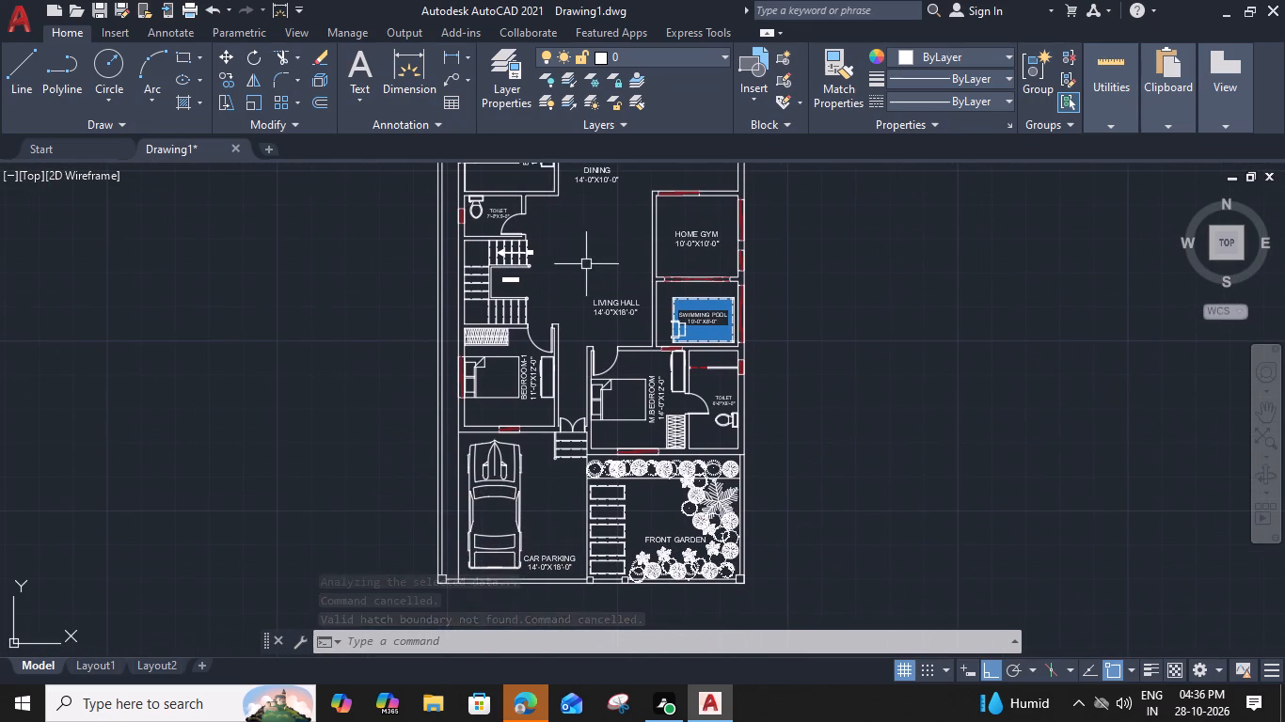
middle_click_drag(619, 259, 619, 261)
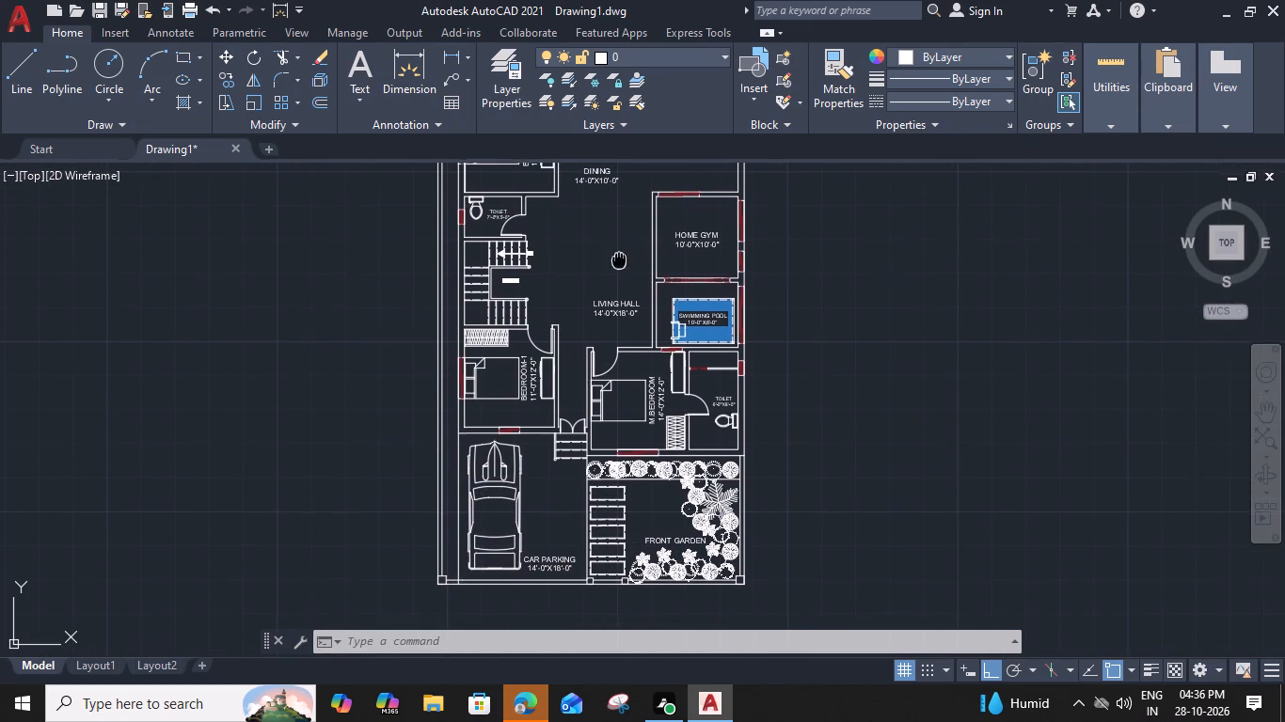
middle_click_drag(619, 261, 620, 349)
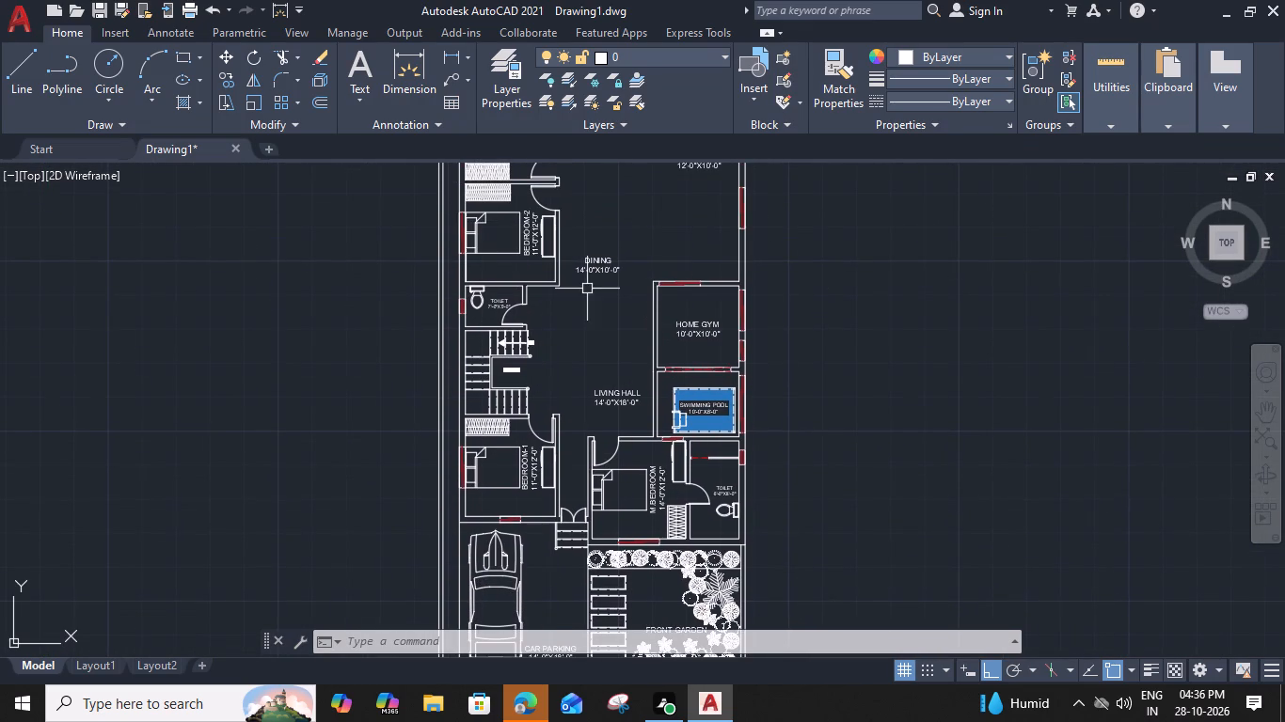
middle_click_drag(586, 293, 600, 408)
scroll(675, 194, "up", 2)
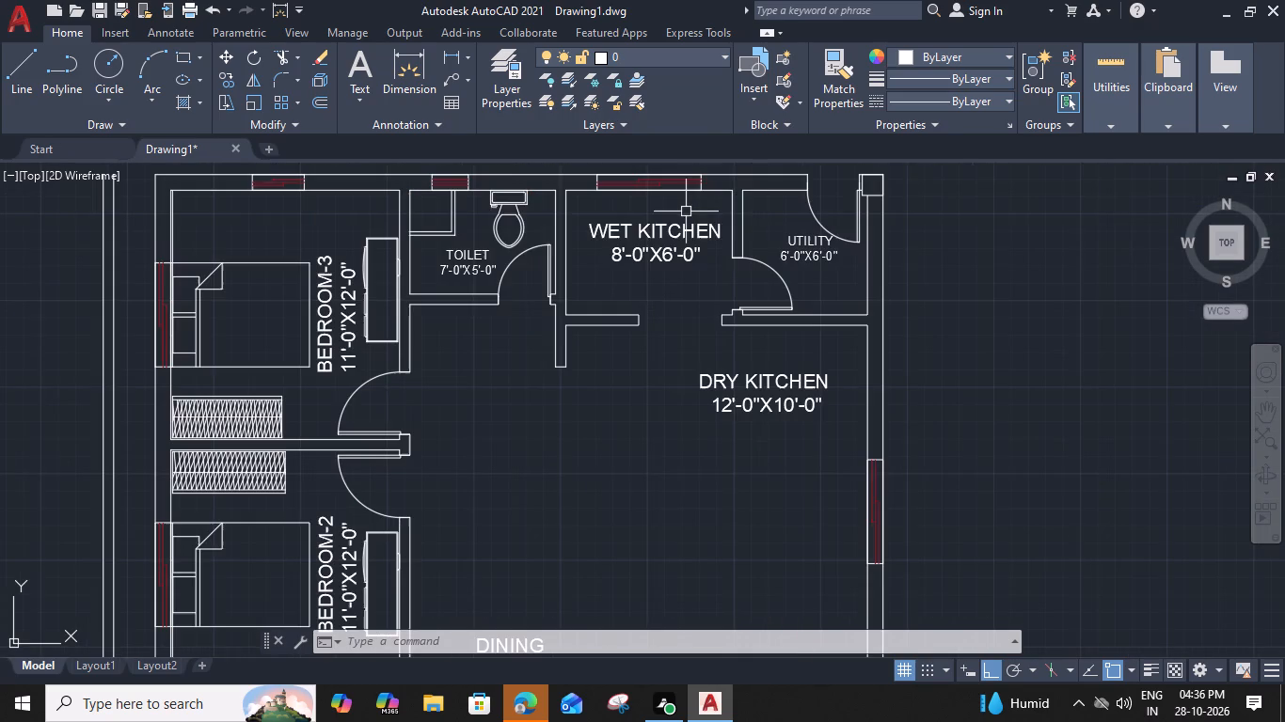
left_click(717, 191)
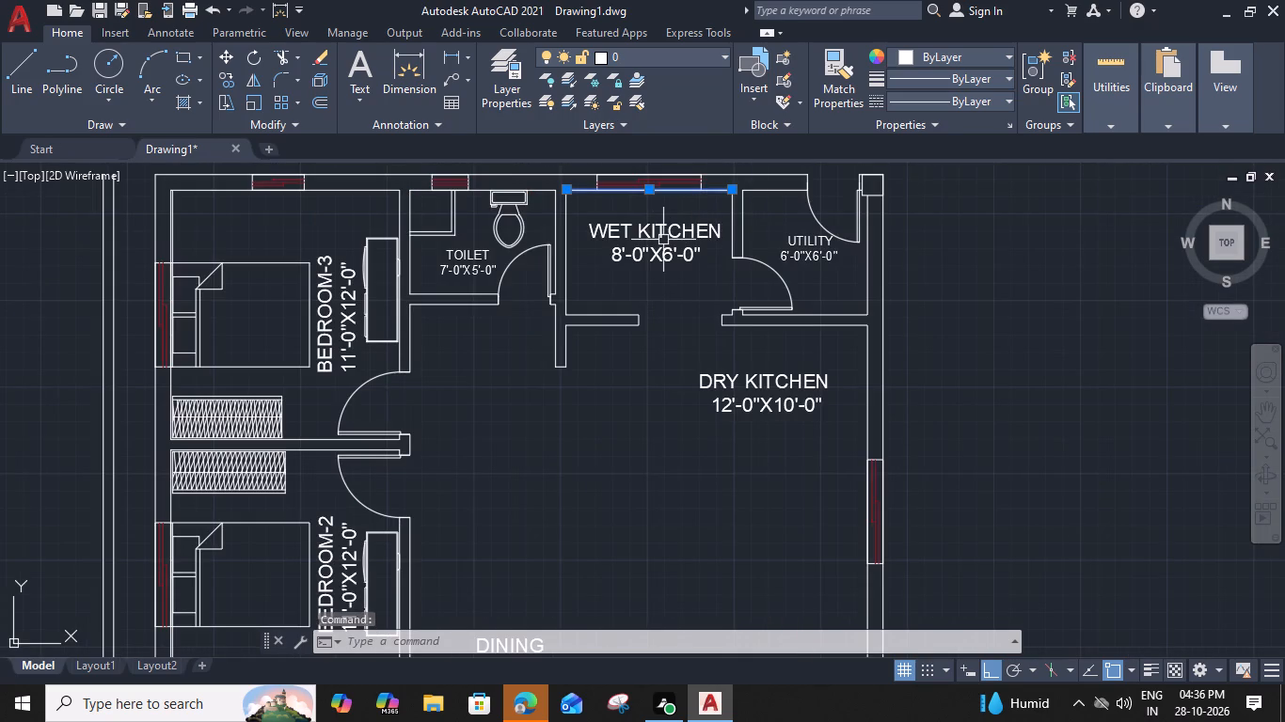
type("O")
key("space")
key("2")
type("'")
key("space")
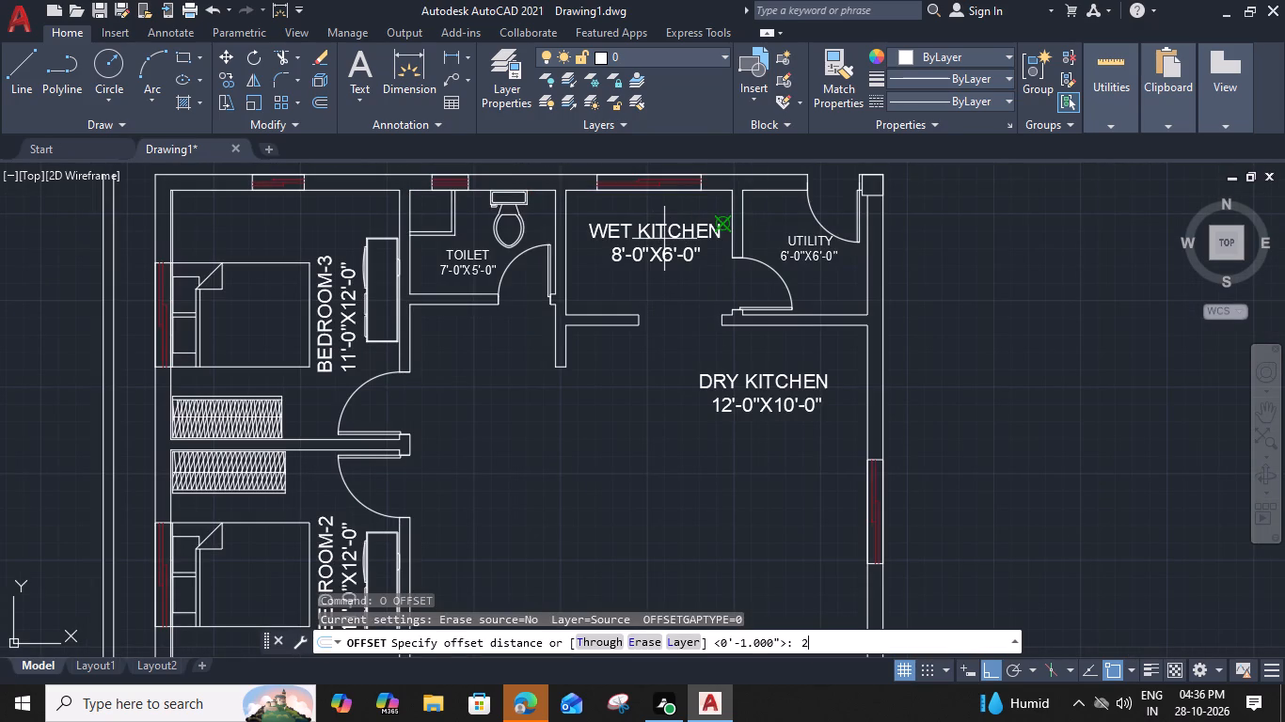
left_click(677, 282)
scroll(714, 233, "up", 1)
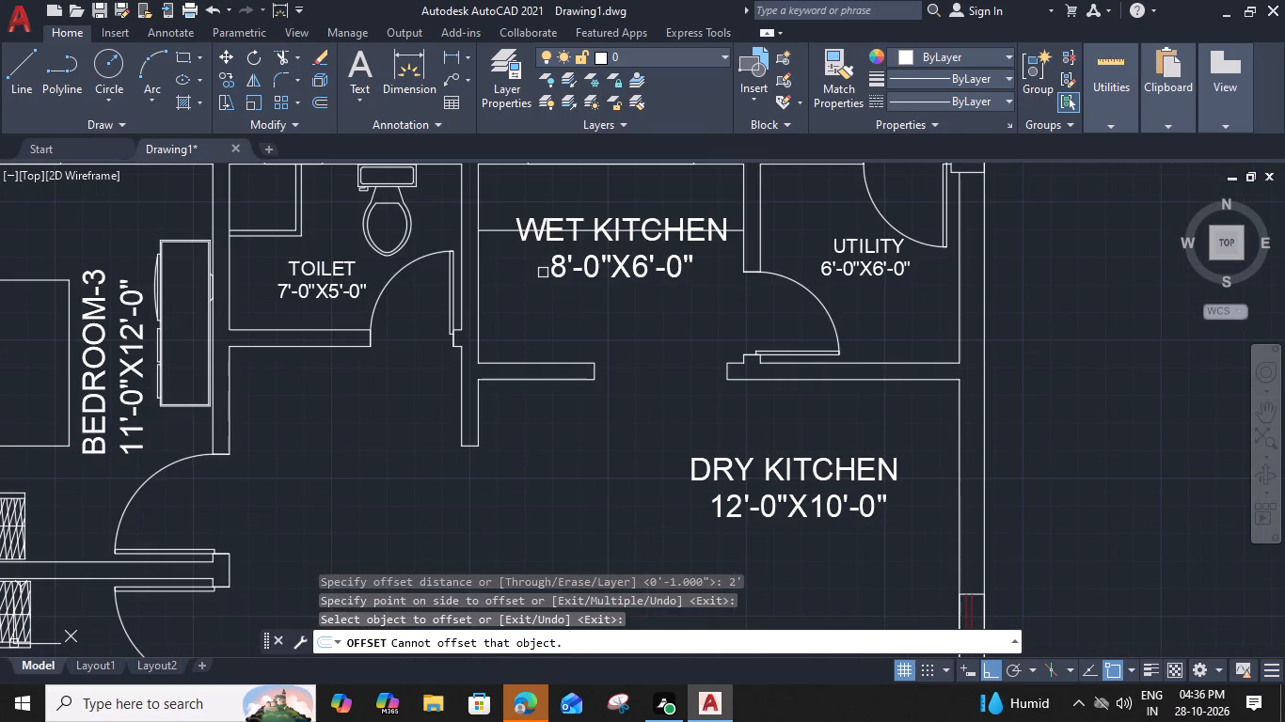
Offset the WET KITCHEN face of the wall shared with the TOILET 2' into the room.
left_click(480, 274)
left_click(524, 288)
key("Escape")
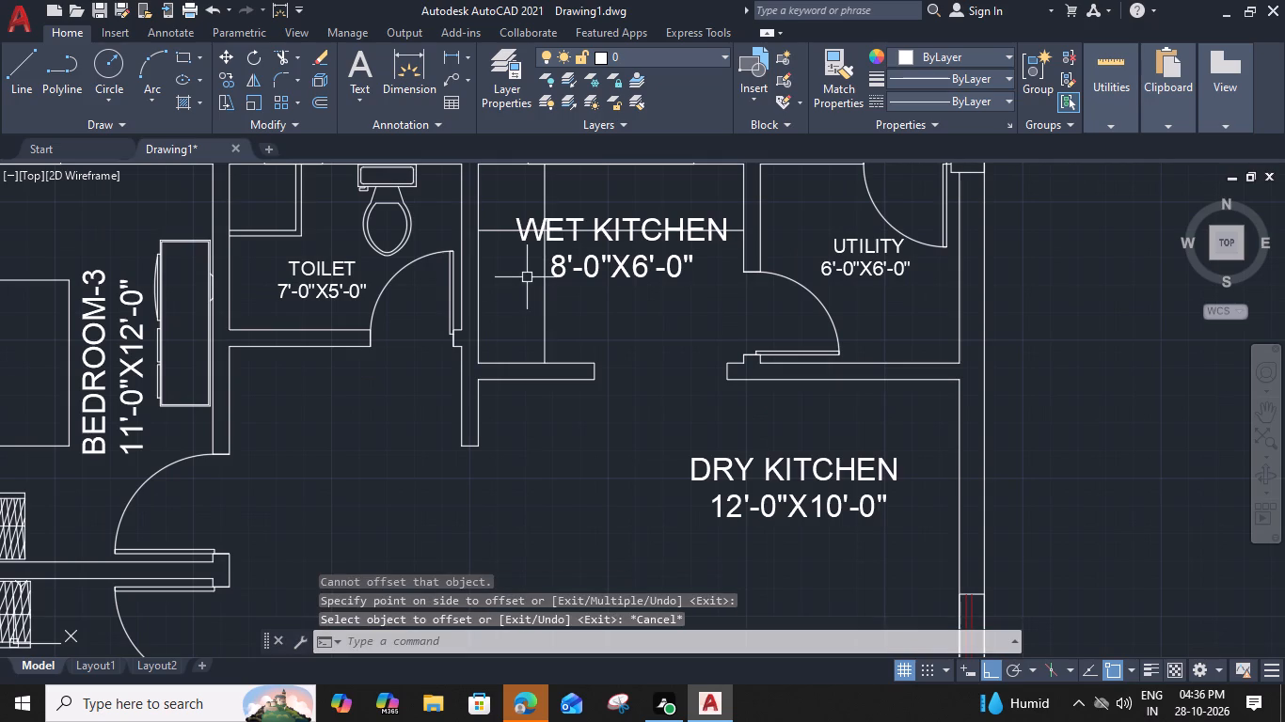
Move the WET KITCHEN label down and to the right, clear of the two new counter lines.
left_click(611, 261)
key("m")
key("space")
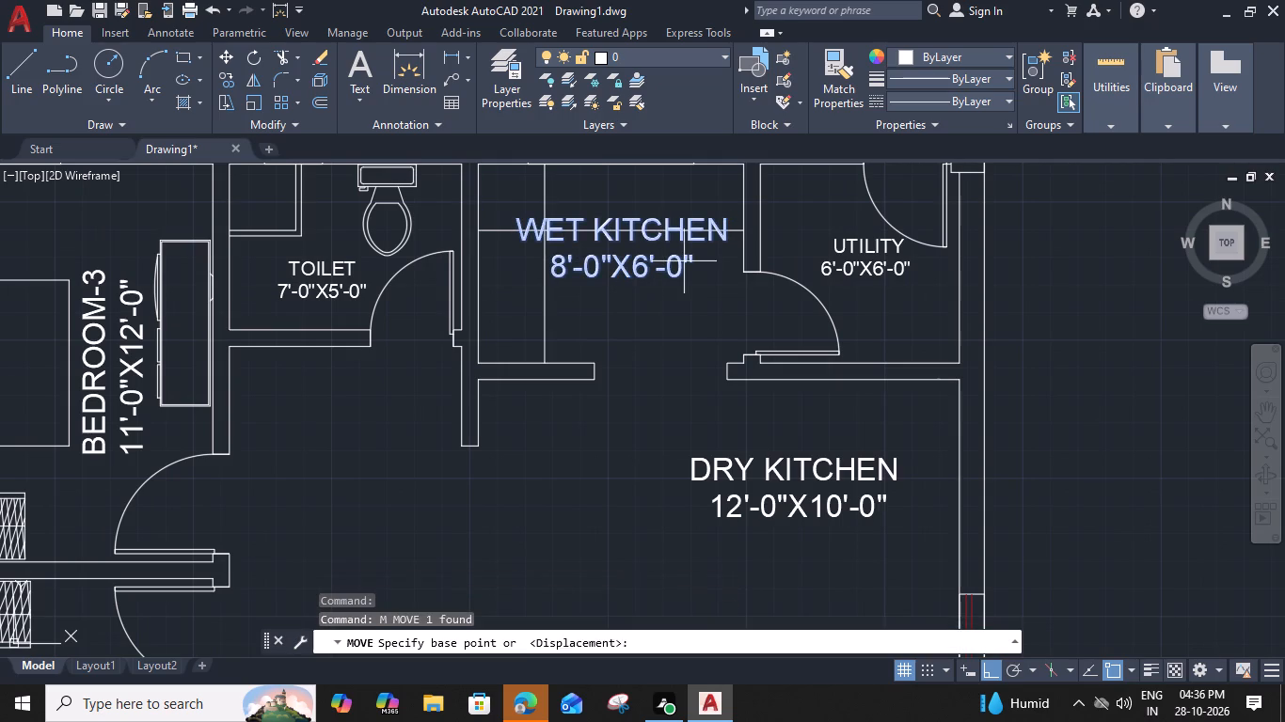
left_click(513, 219)
left_click(528, 279)
left_click(521, 293)
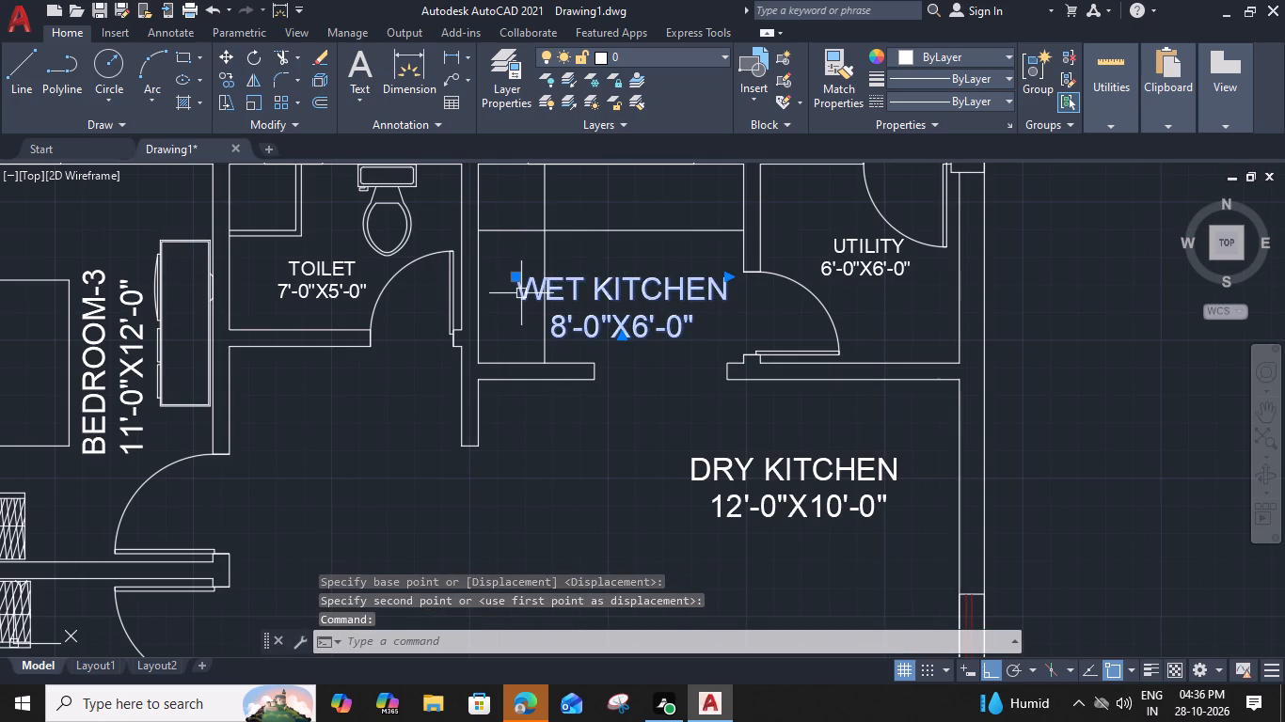
type("M")
key("space")
left_click(511, 275)
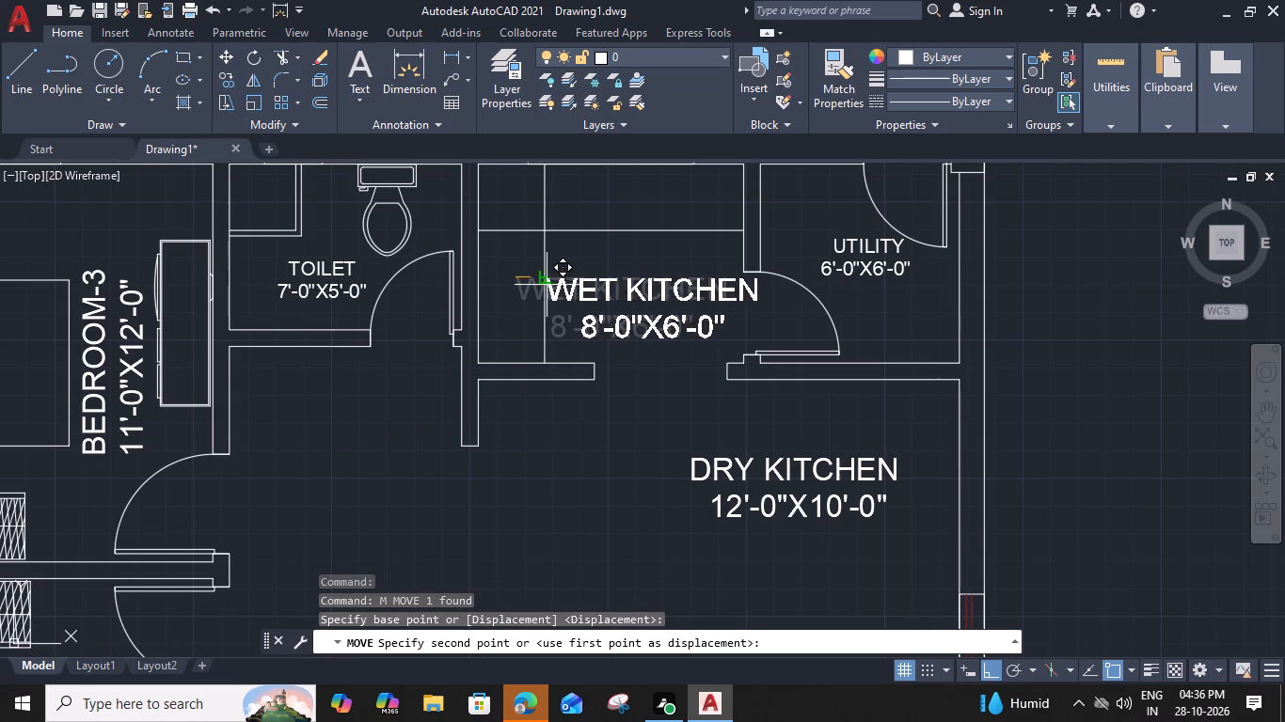
left_click(555, 284)
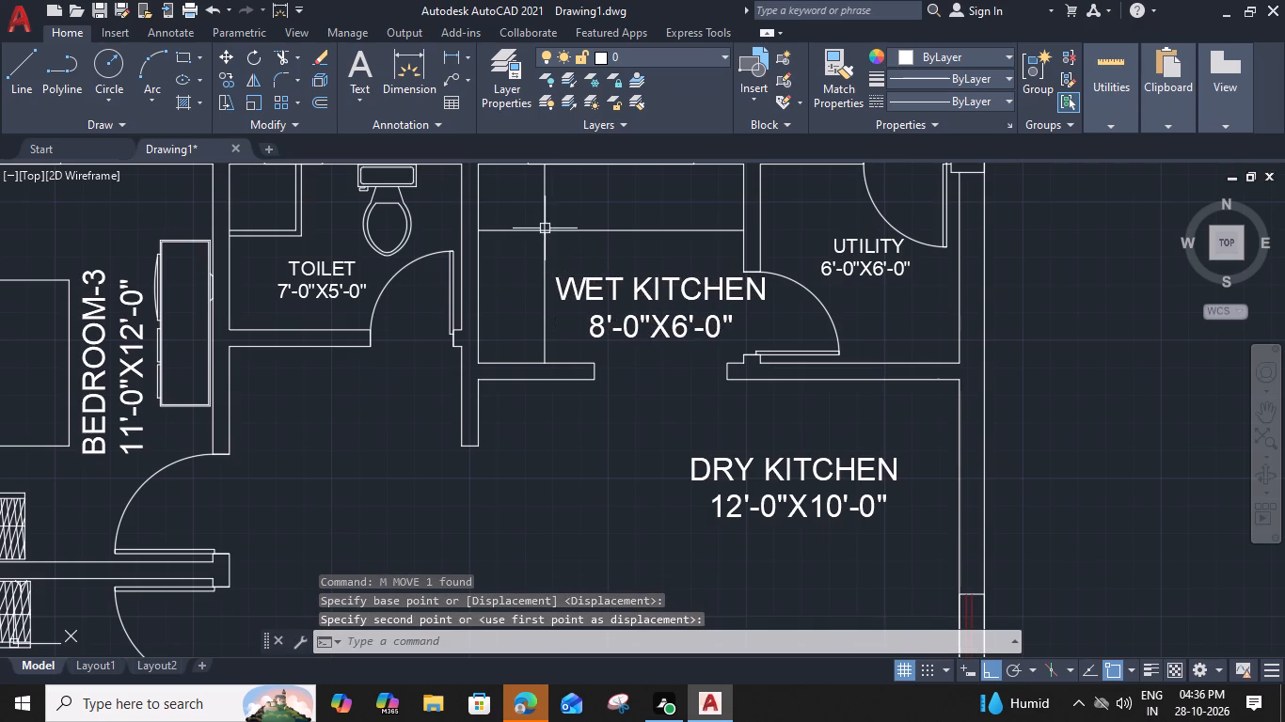
Trim the two counter lines past their crossing so they form an L-shaped counter edge.
key("y")
key("Escape")
key("t")
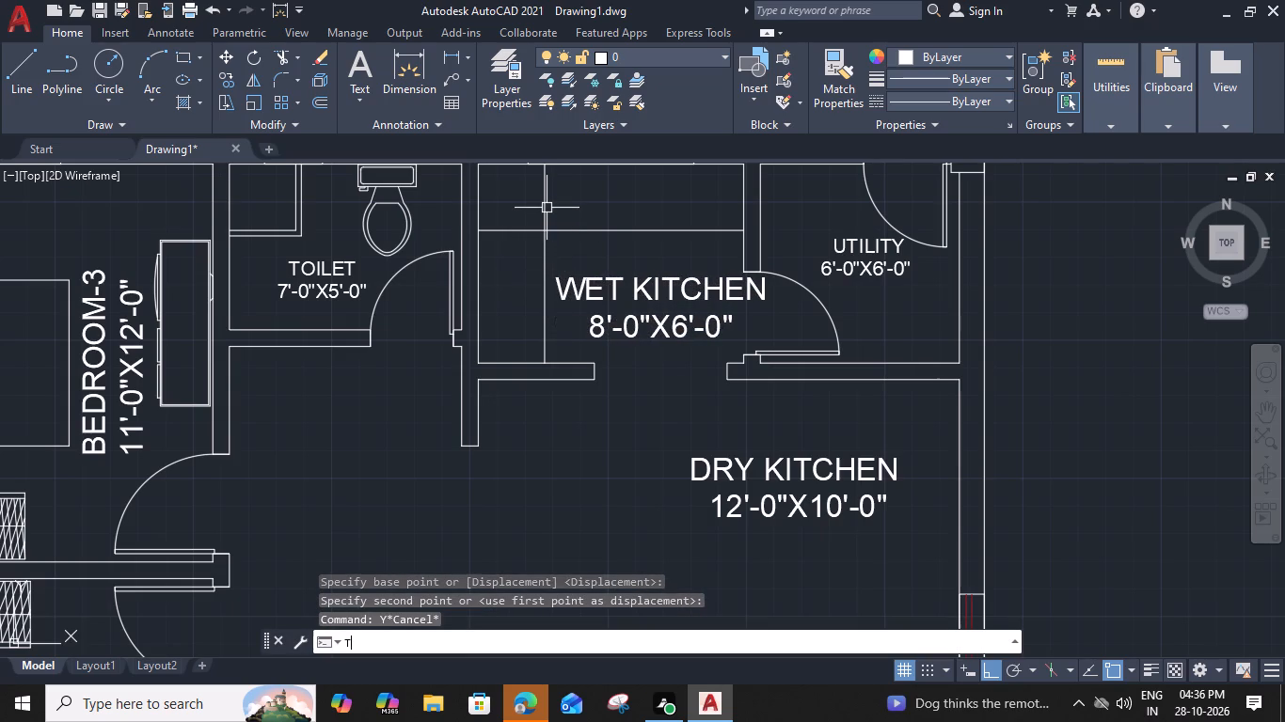
type("R")
key("space")
left_click(546, 208)
left_click(522, 229)
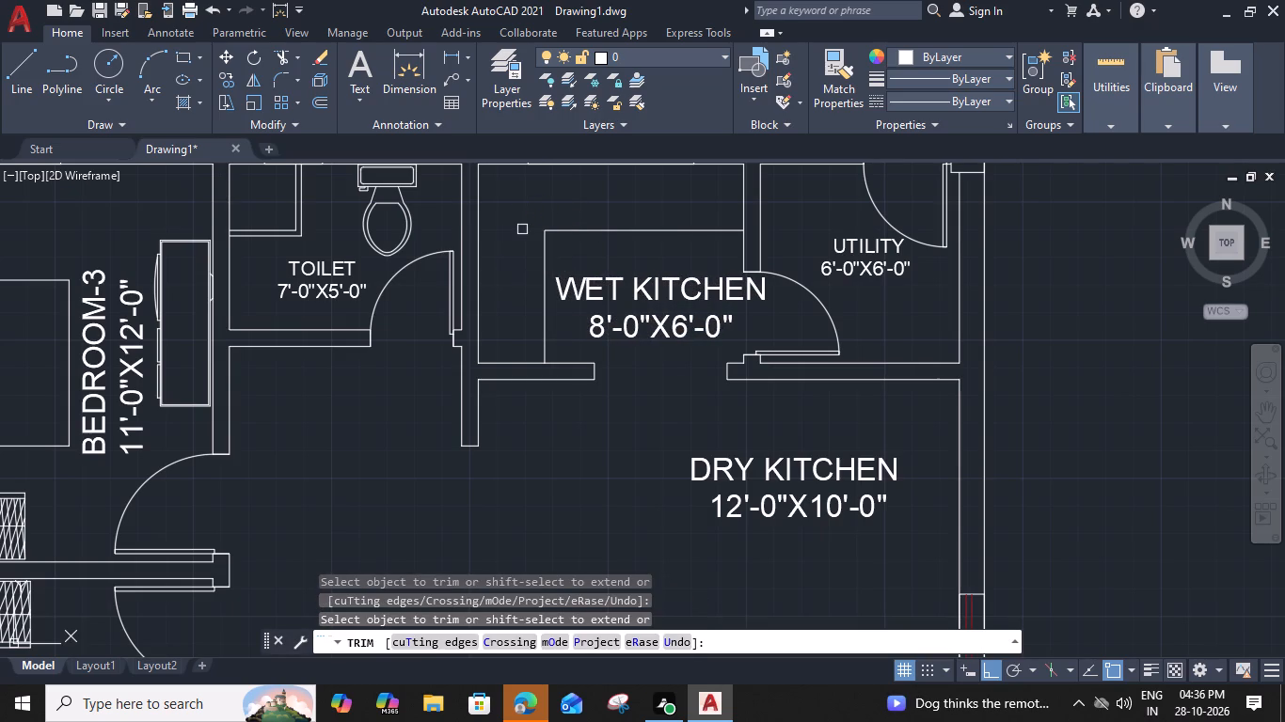
key("Escape")
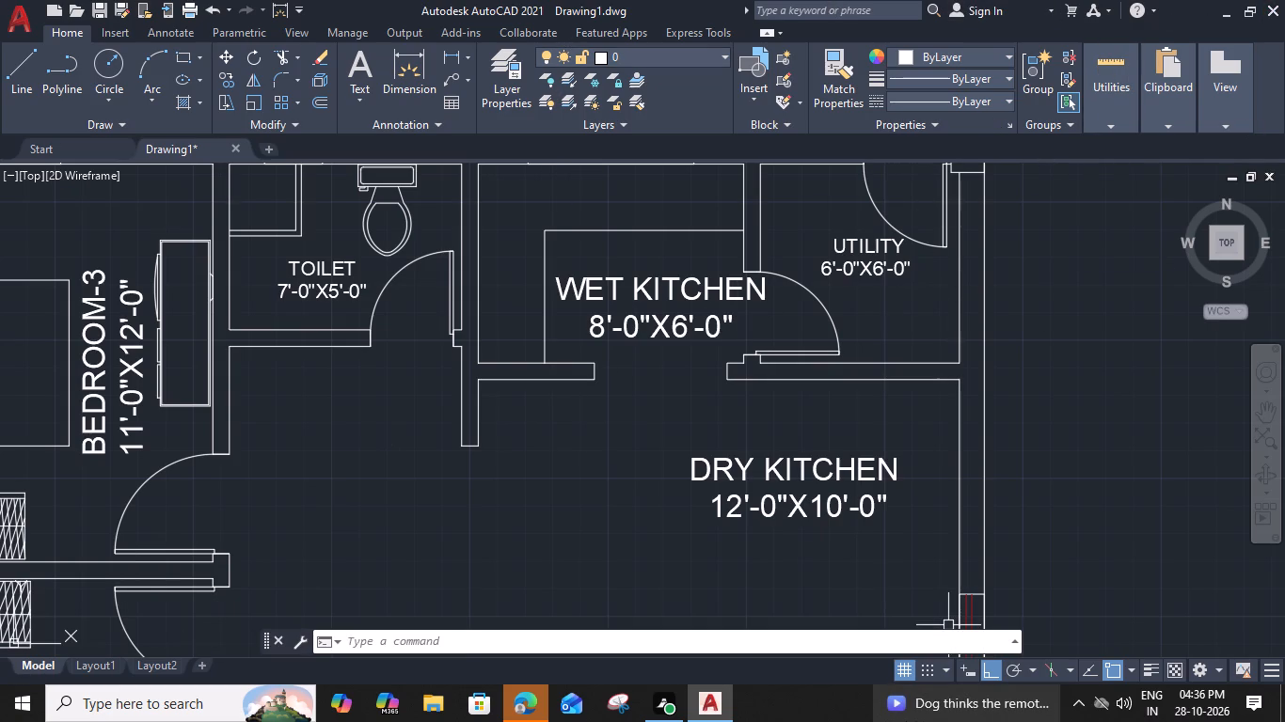
Offset both edges of the WET KITCHEN's L-shaped counter 2" toward the room.
scroll(802, 418, "down", 2)
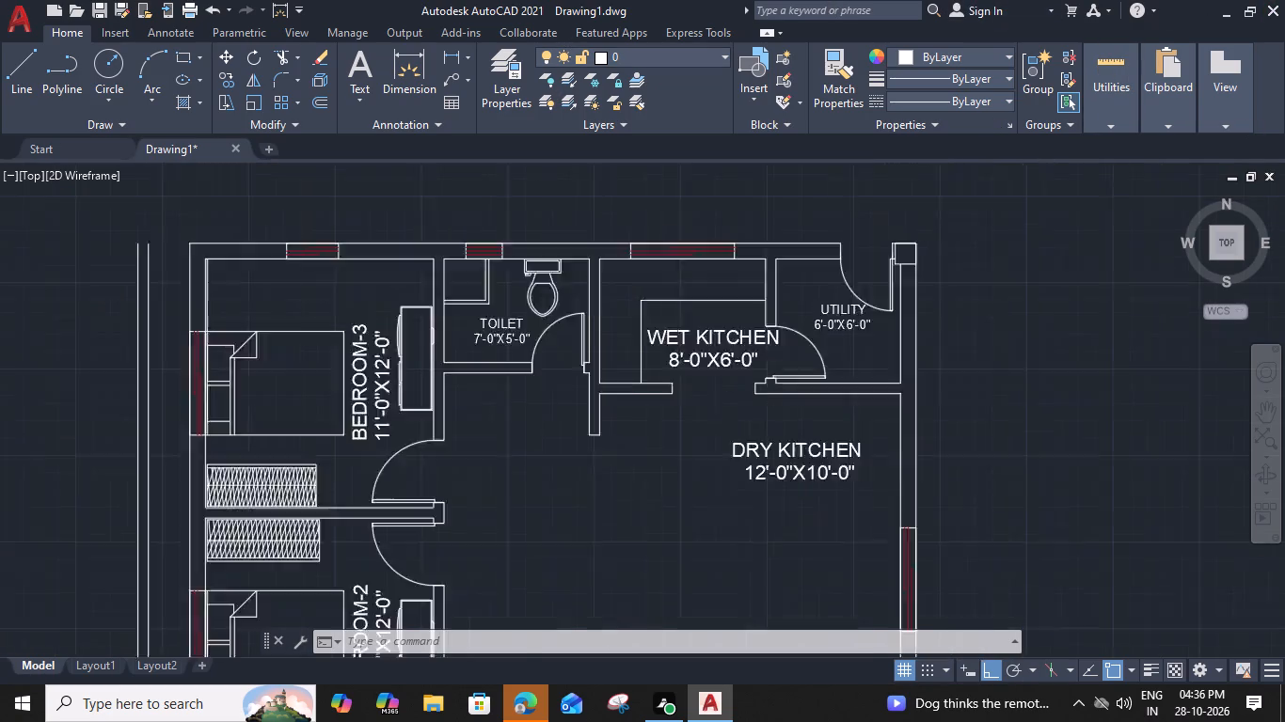
middle_click_drag(787, 417, 776, 441)
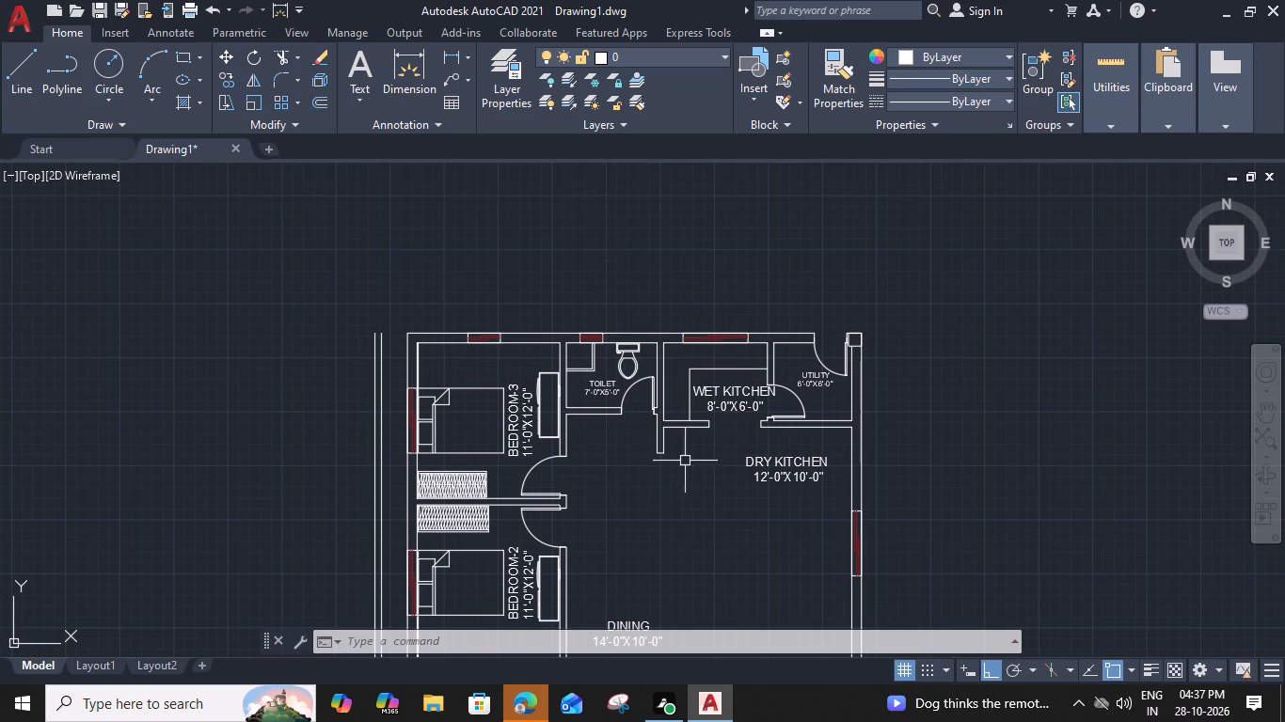
scroll(698, 387, "up", 2)
left_click(695, 341)
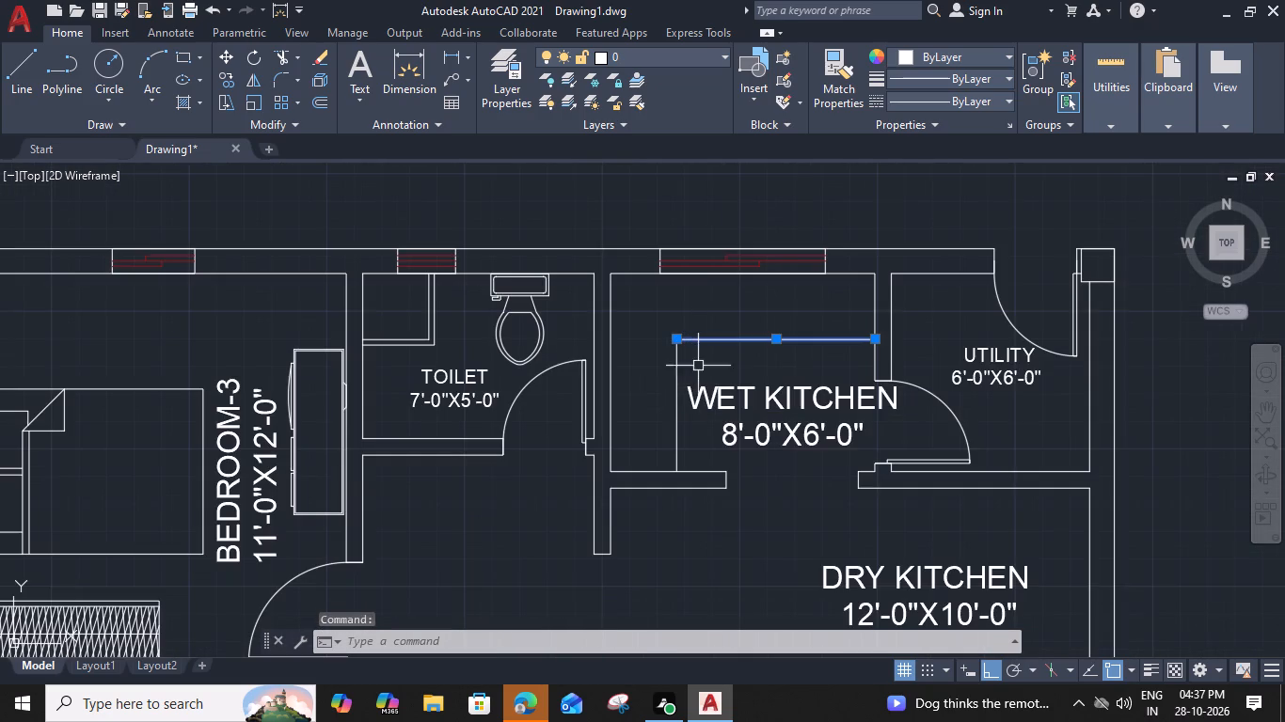
type("O 2")
key("shift+quotedbl")
key("Return")
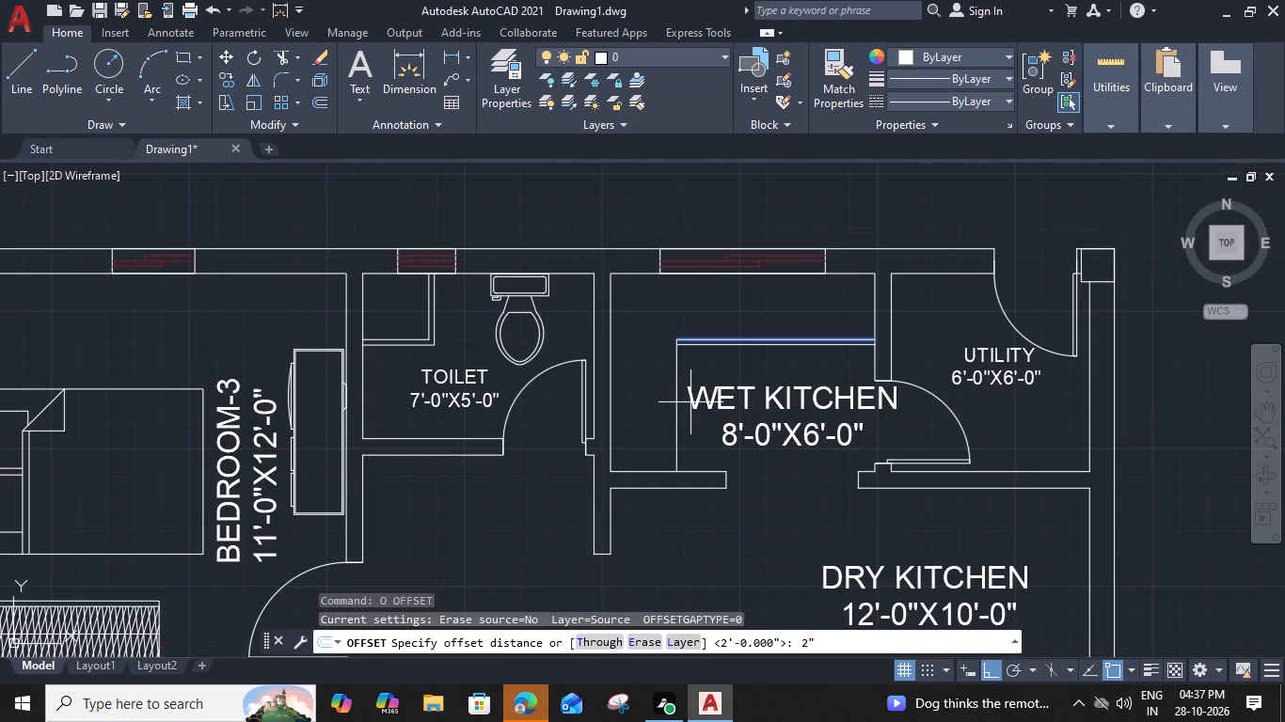
left_click(691, 415)
left_click(673, 432)
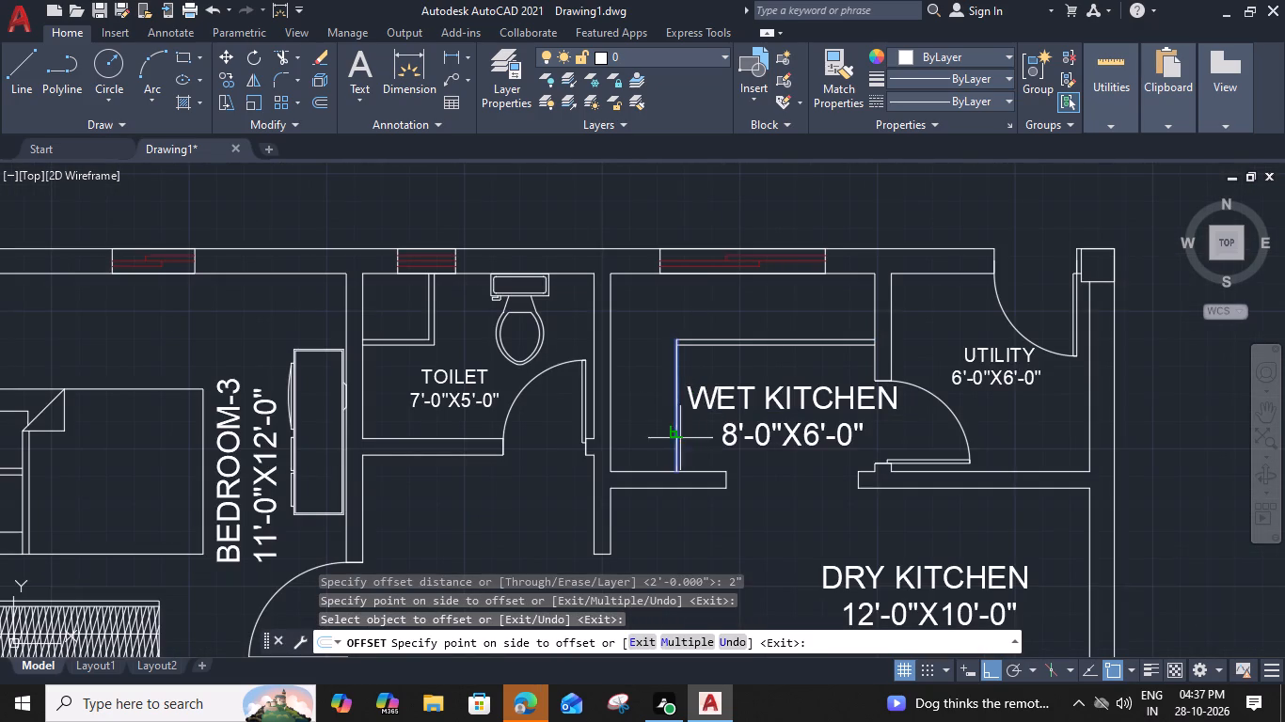
left_click(687, 447)
key("Escape")
Move the WET KITCHEN label slightly down, away from the counter edge.
left_click(743, 428)
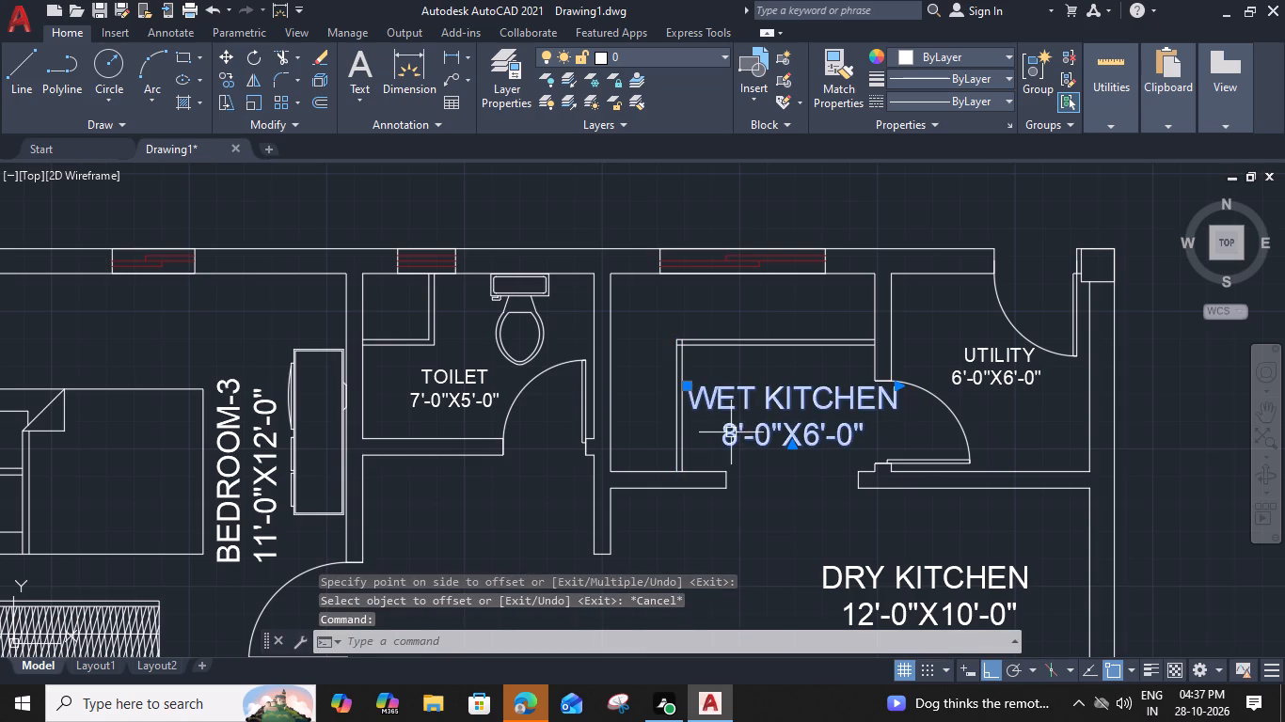
key("m")
key("space")
scroll(712, 443, "up", 1)
left_click(670, 447)
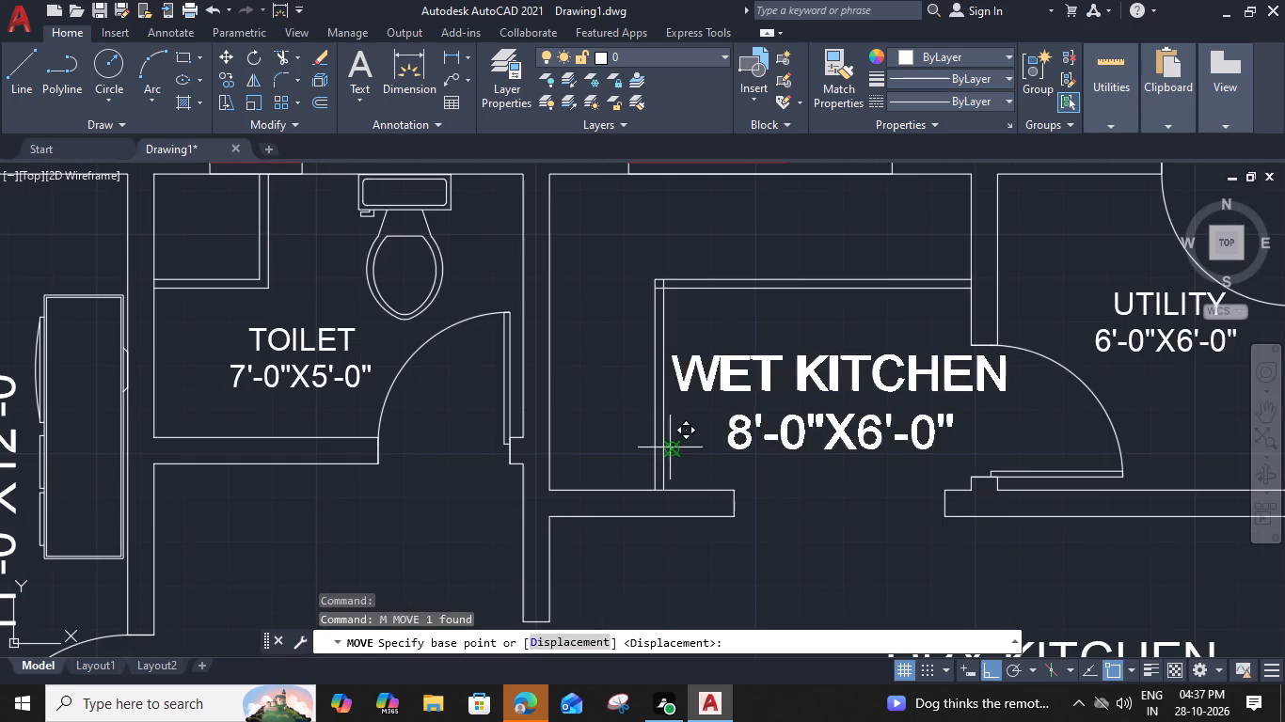
left_click(672, 463)
Trim the overlapping ends of the two inner counter lines at their corner.
middle_click_drag(718, 337, 723, 391)
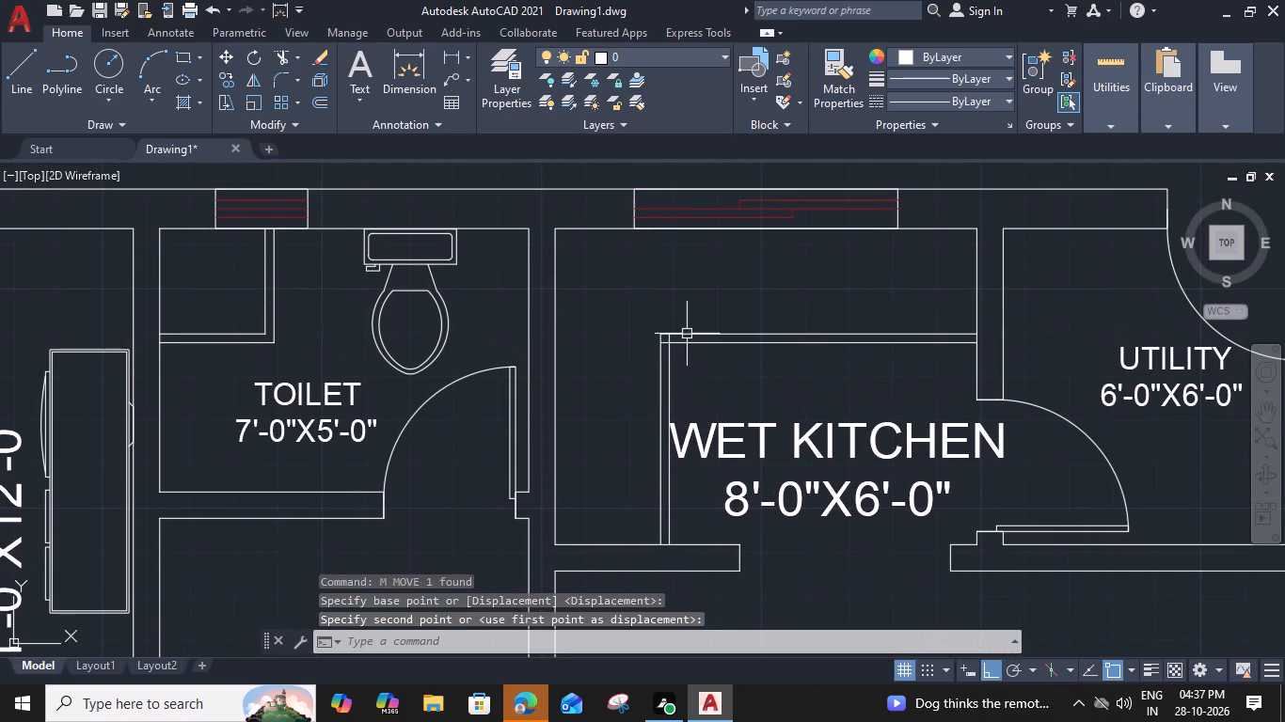
type("TR")
key("space")
scroll(678, 335, "up", 2)
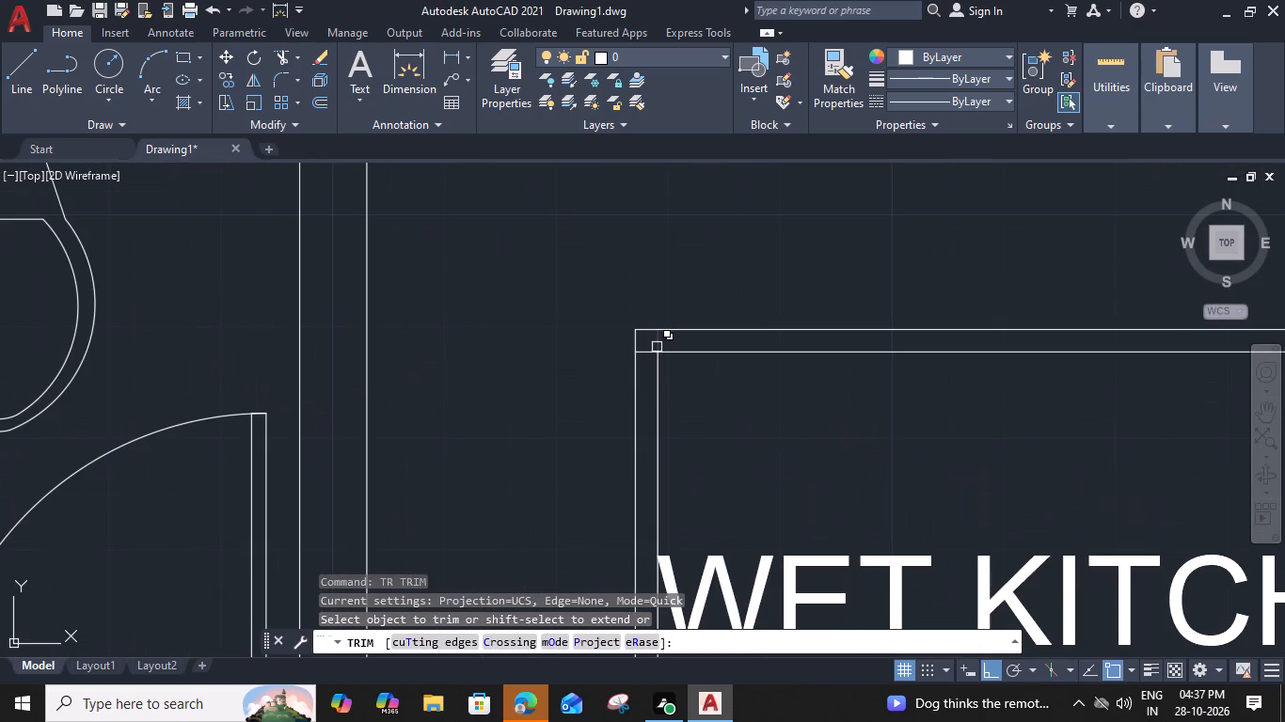
left_click(657, 347)
left_click(643, 352)
left_click(655, 342)
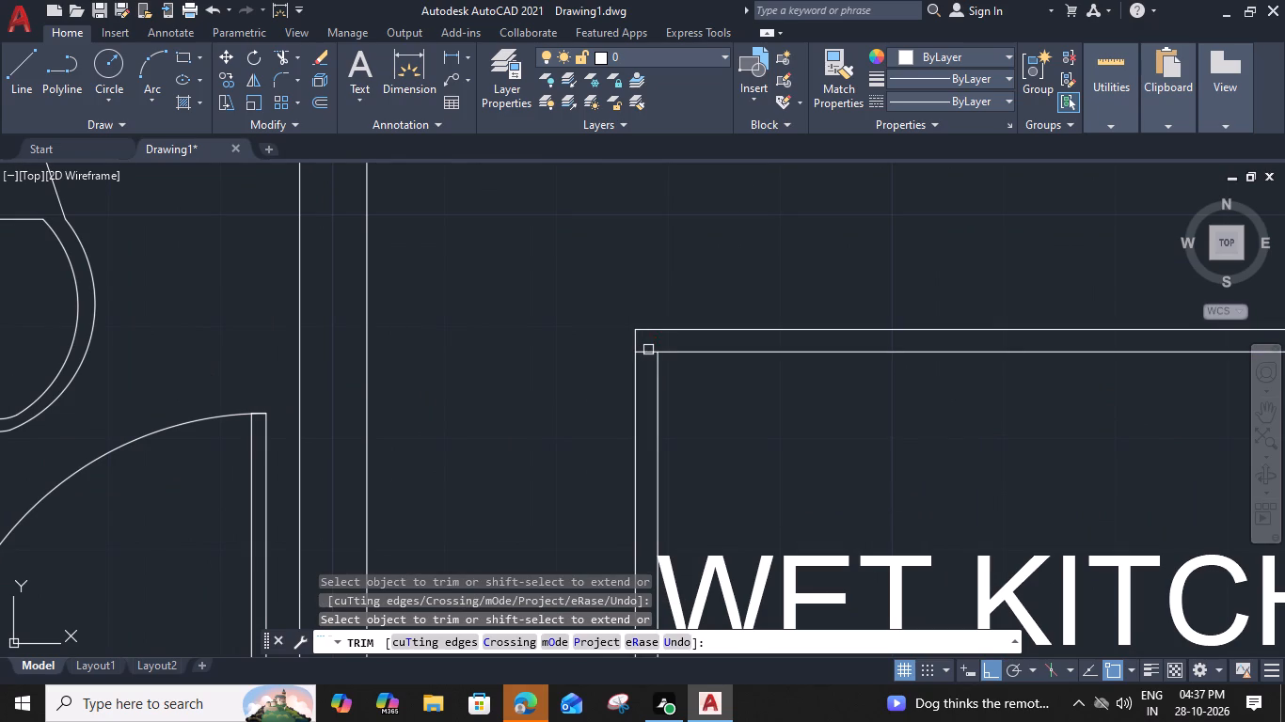
left_click(645, 351)
key("Escape")
Set the linetype of the two inner counter lines to ACAD_ISO02W100.
left_click(670, 347)
left_click(650, 374)
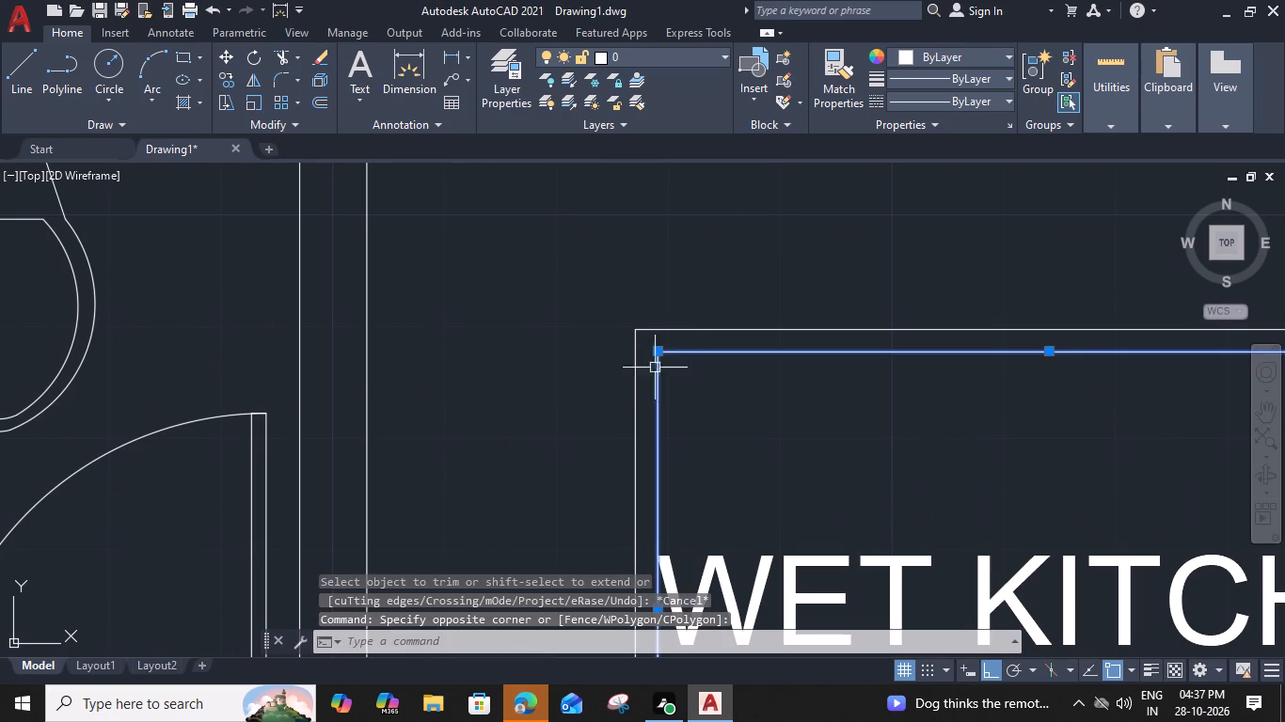
left_click(976, 98)
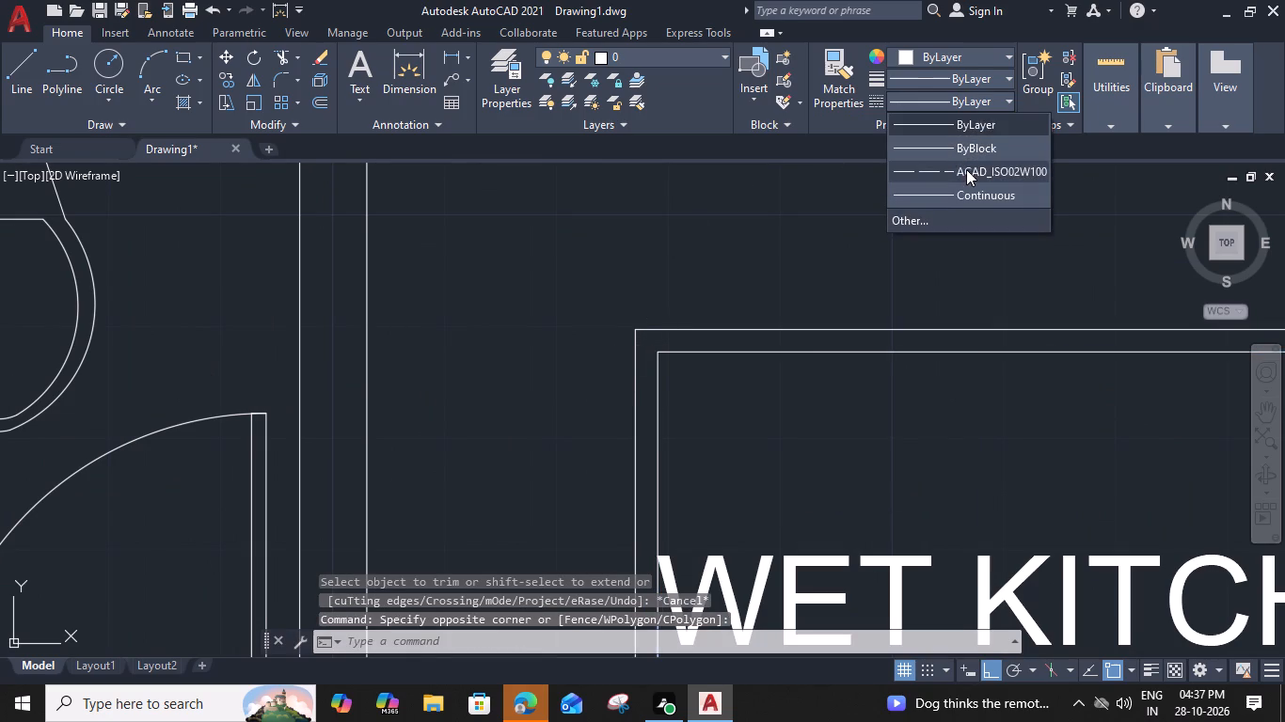
left_click(964, 169)
key("Escape")
Draw a rectangle on the WET KITCHEN counter beneath the window, between the wall and counter edge.
scroll(753, 244, "down", 2)
middle_click_drag(748, 266, 685, 293)
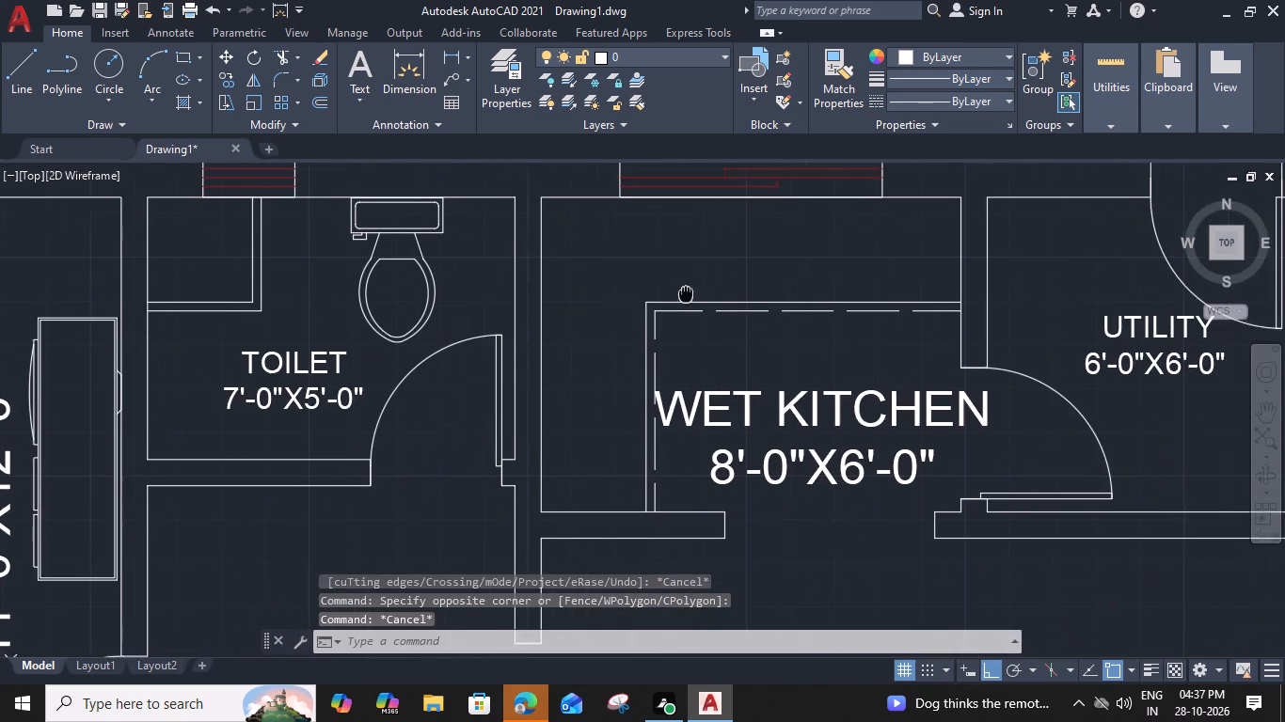
middle_click_drag(685, 293, 681, 317)
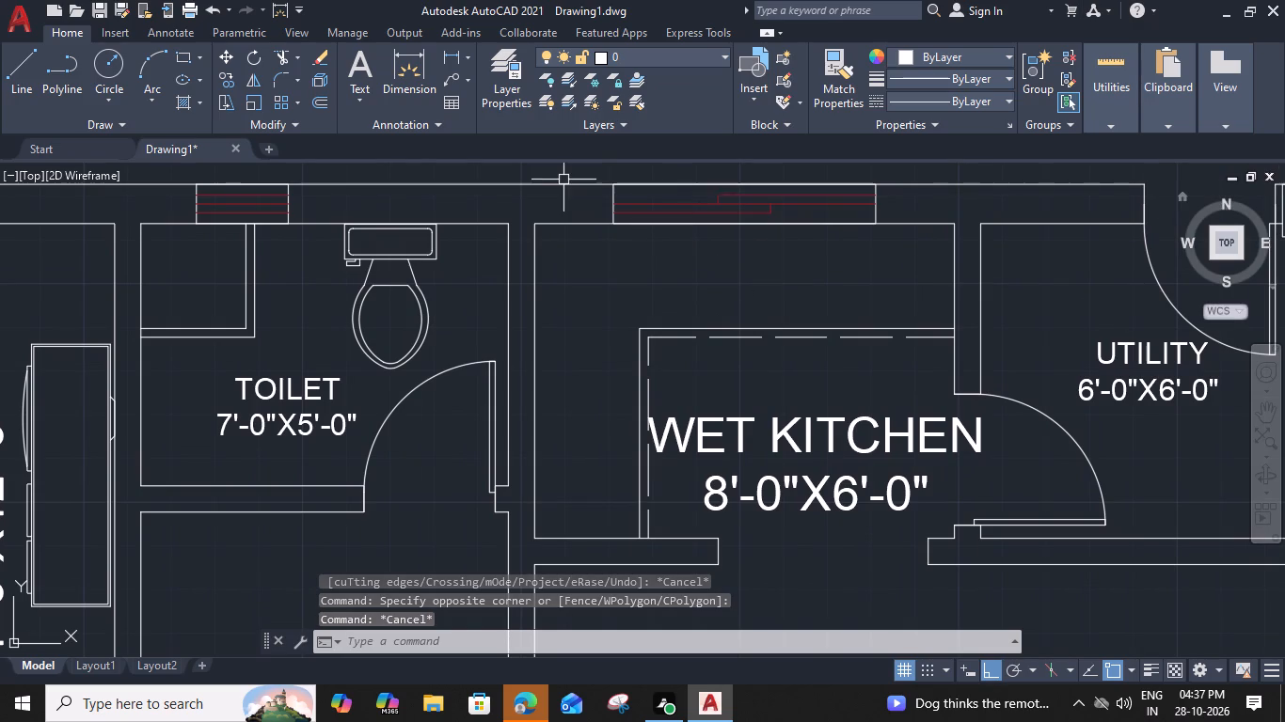
type("RE")
type("C")
key("space")
left_click(676, 234)
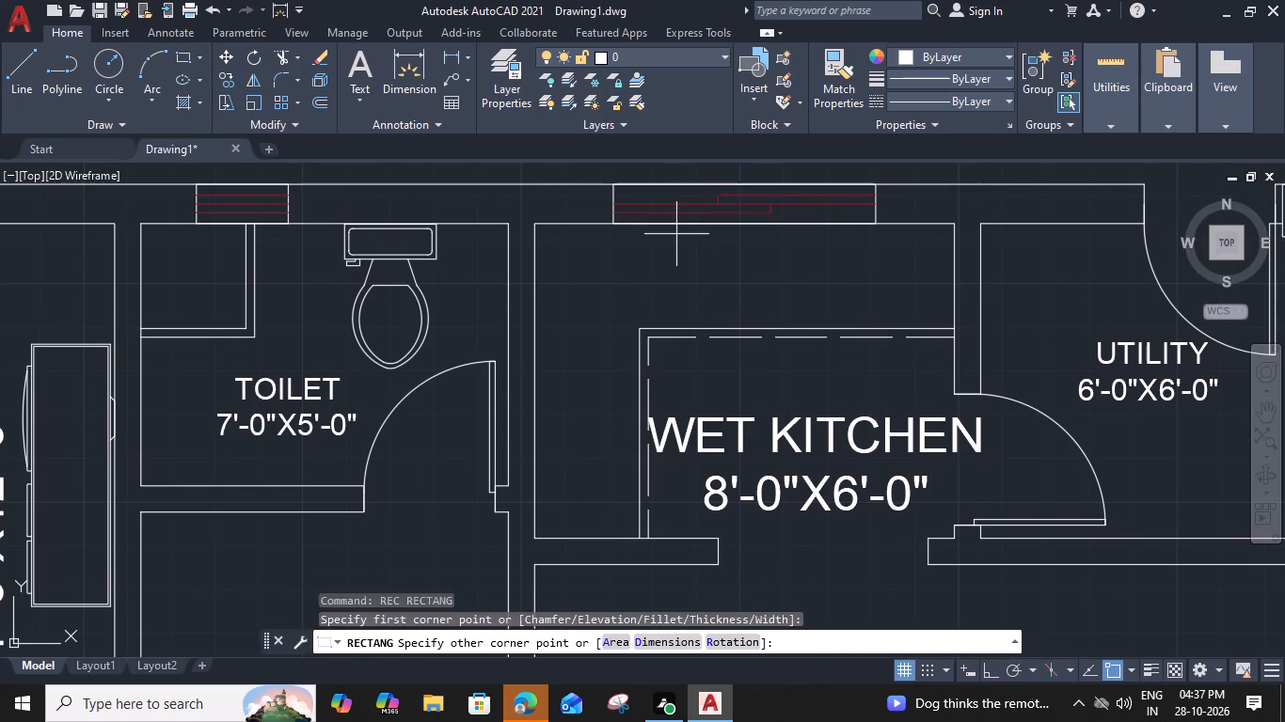
left_click(858, 317)
Offset the rectangle on the counter 1" inward.
left_click(779, 238)
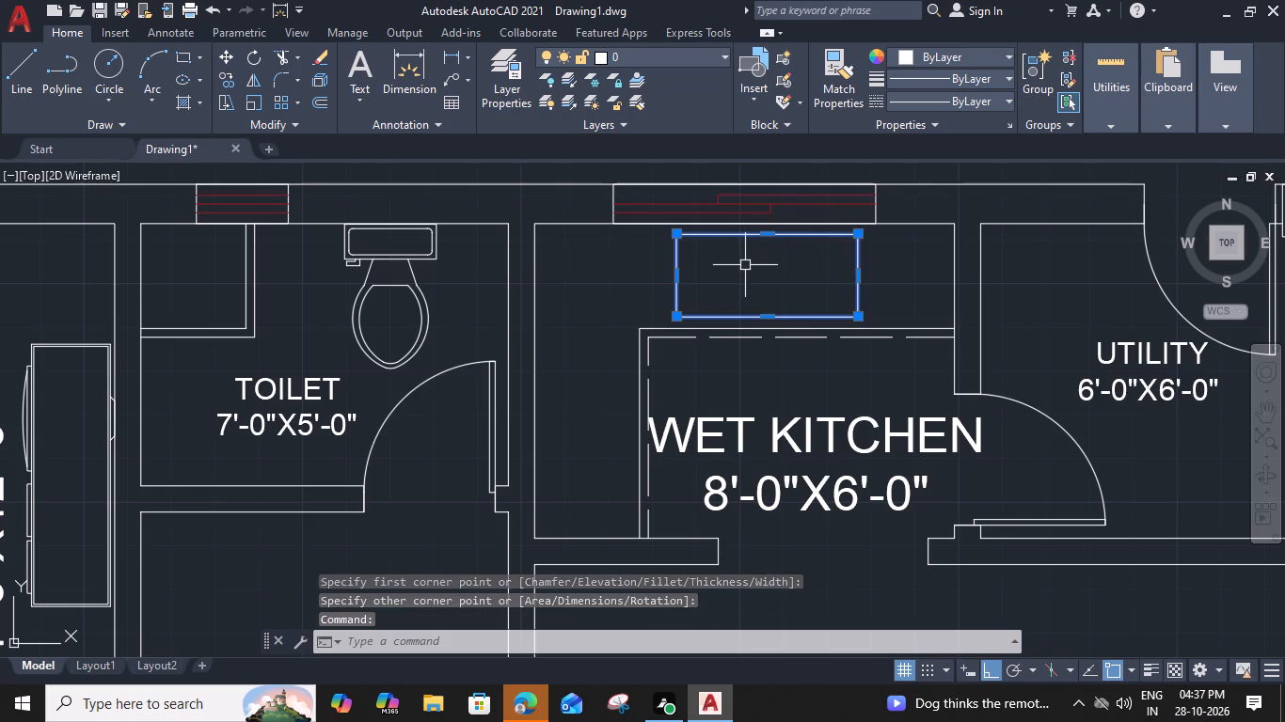
key("o")
key("space")
type("1\"")
key("Return")
left_click(721, 268)
scroll(792, 256, "up", 1)
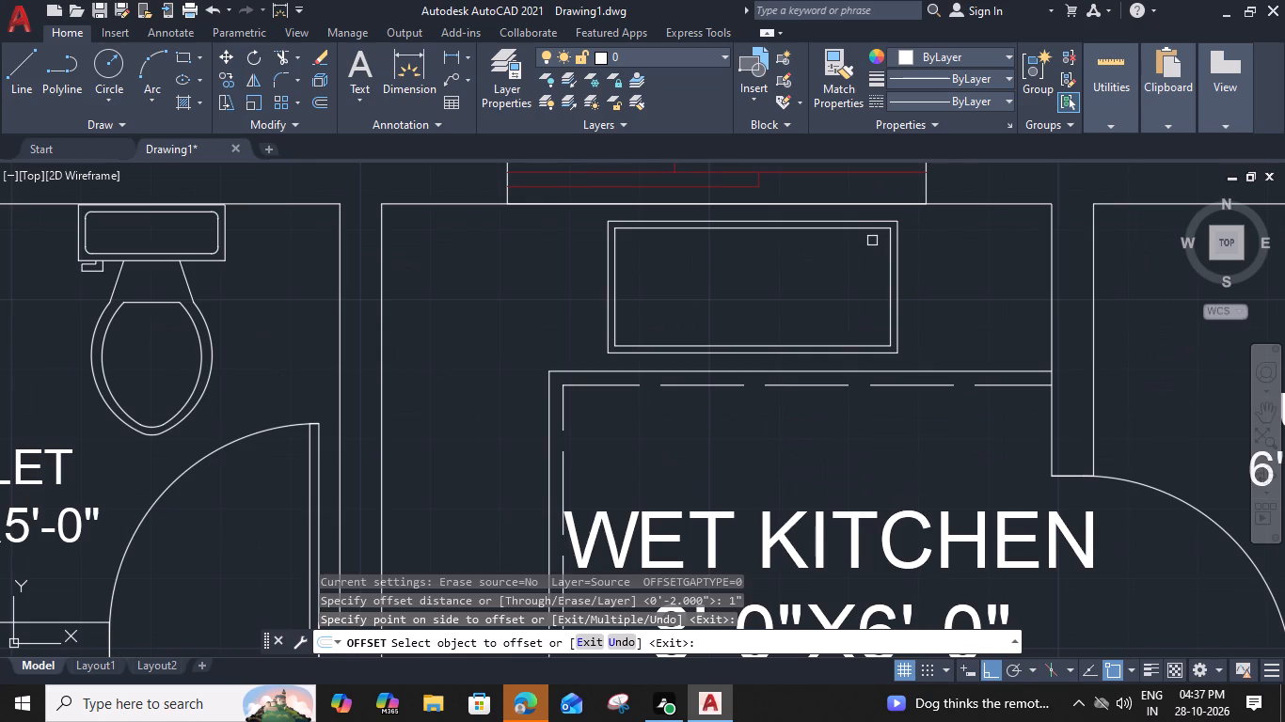
key("Escape")
Offset the inner of the two rectangles on the counter 2" inward.
left_click_drag(870, 232, 861, 243)
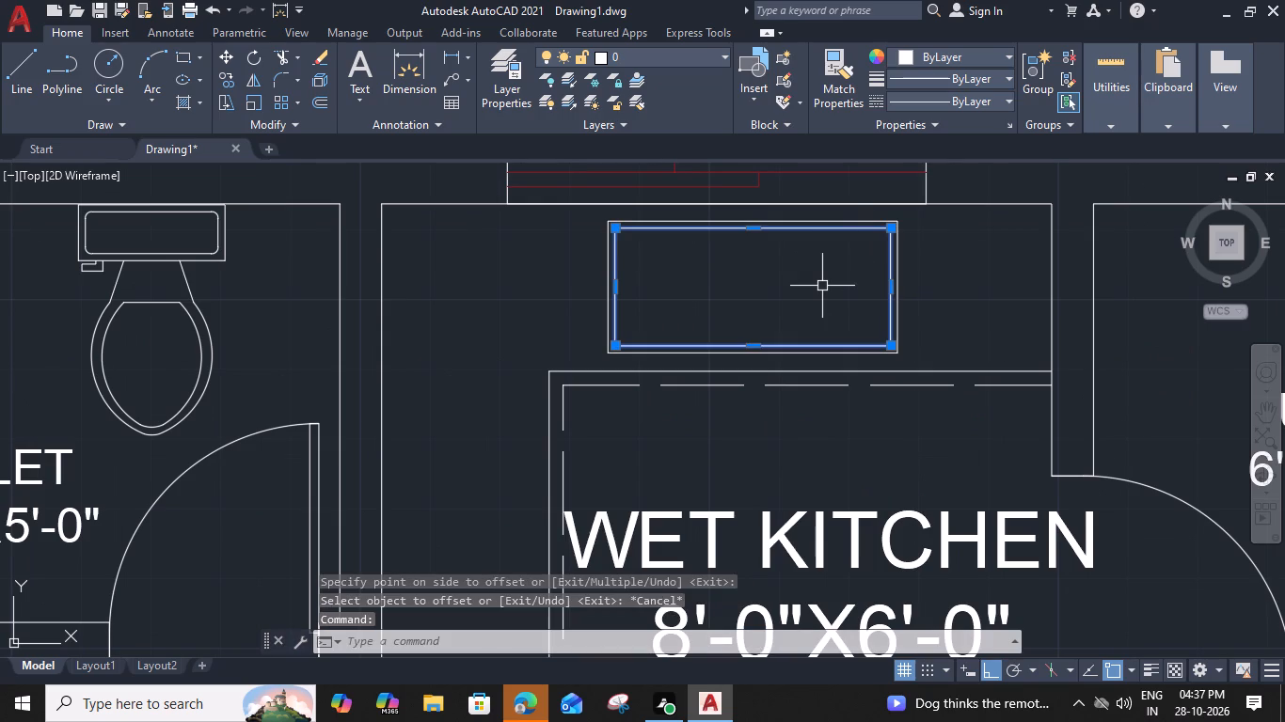
key("o")
key("space")
key("2")
key("shift+quotedbl")
key("Return")
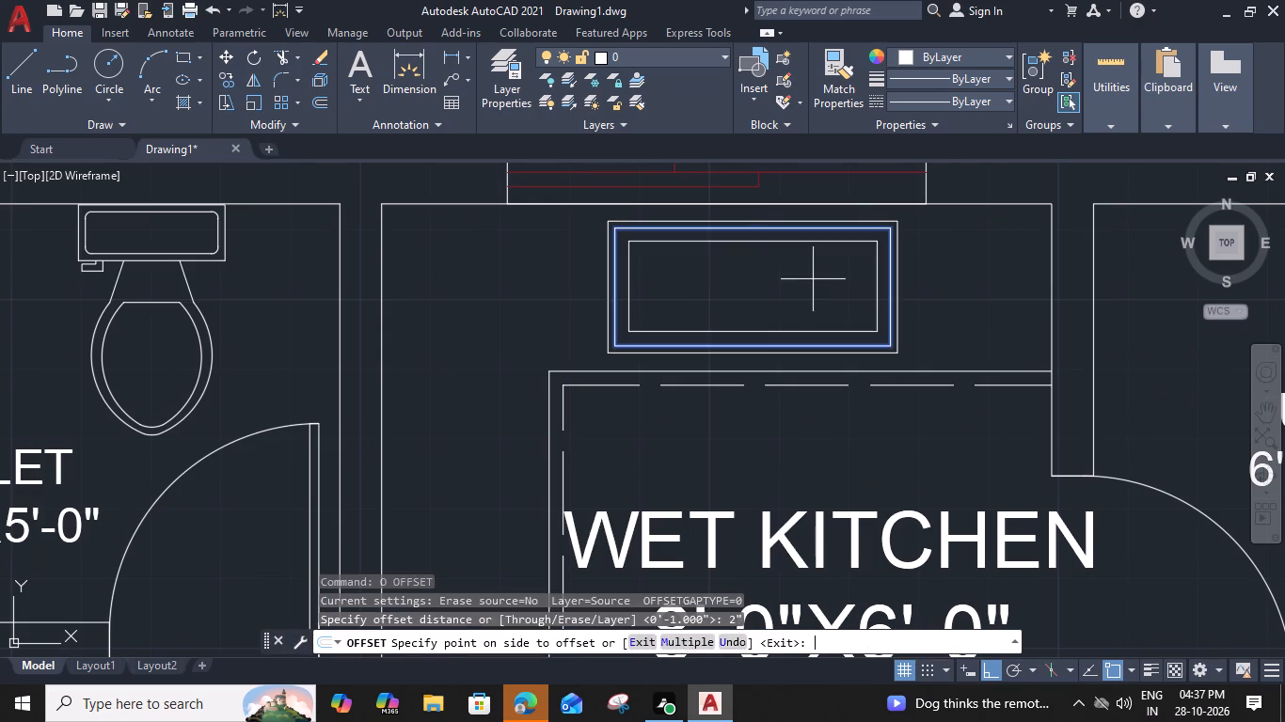
left_click(798, 288)
key("Escape")
Draw diagonal lines joining the innermost and middle rectangles at the upper-right, lower-right and lower-left corners.
type("L")
key("space")
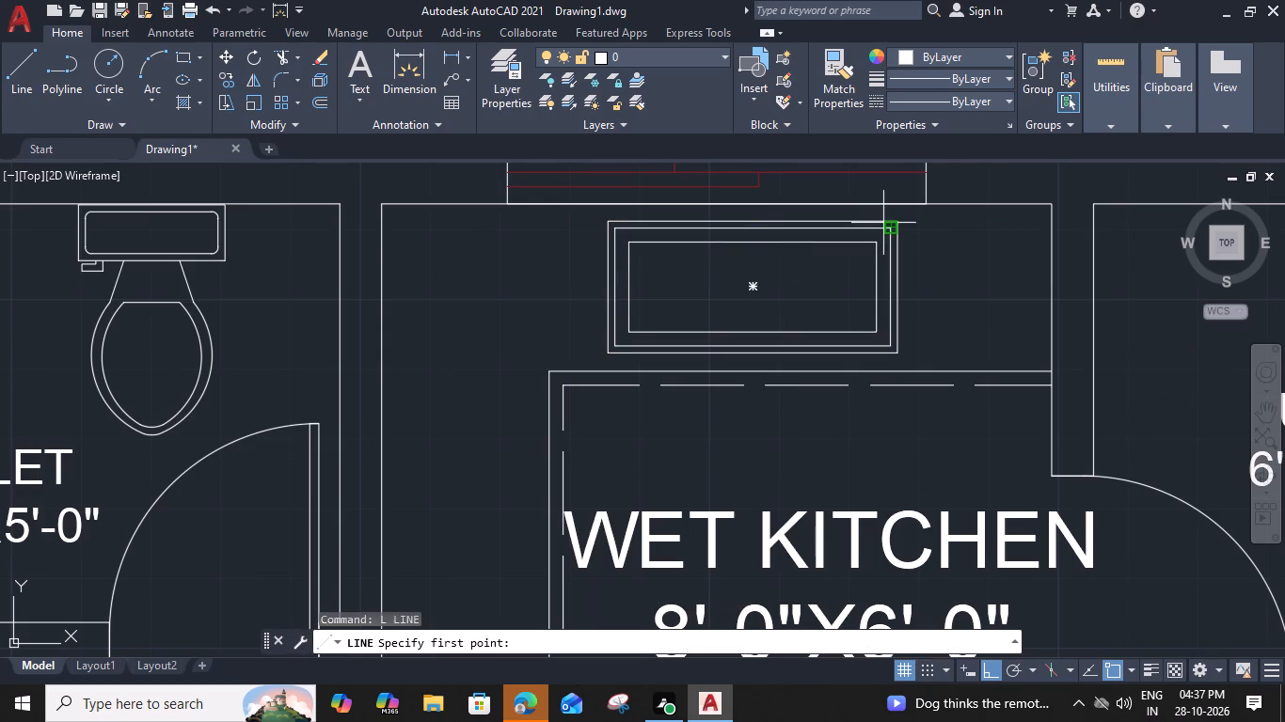
scroll(883, 223, "up", 1)
left_click(873, 252)
left_click(895, 233)
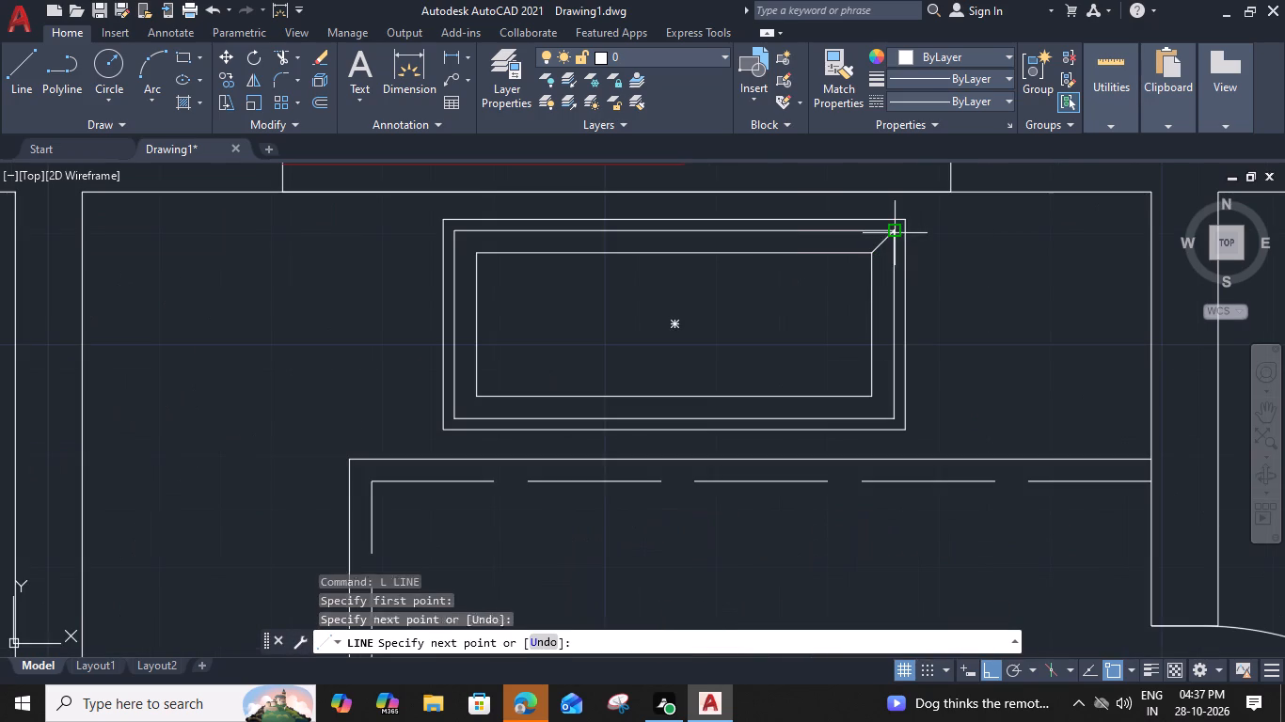
key("space")
key("space")
left_click(876, 399)
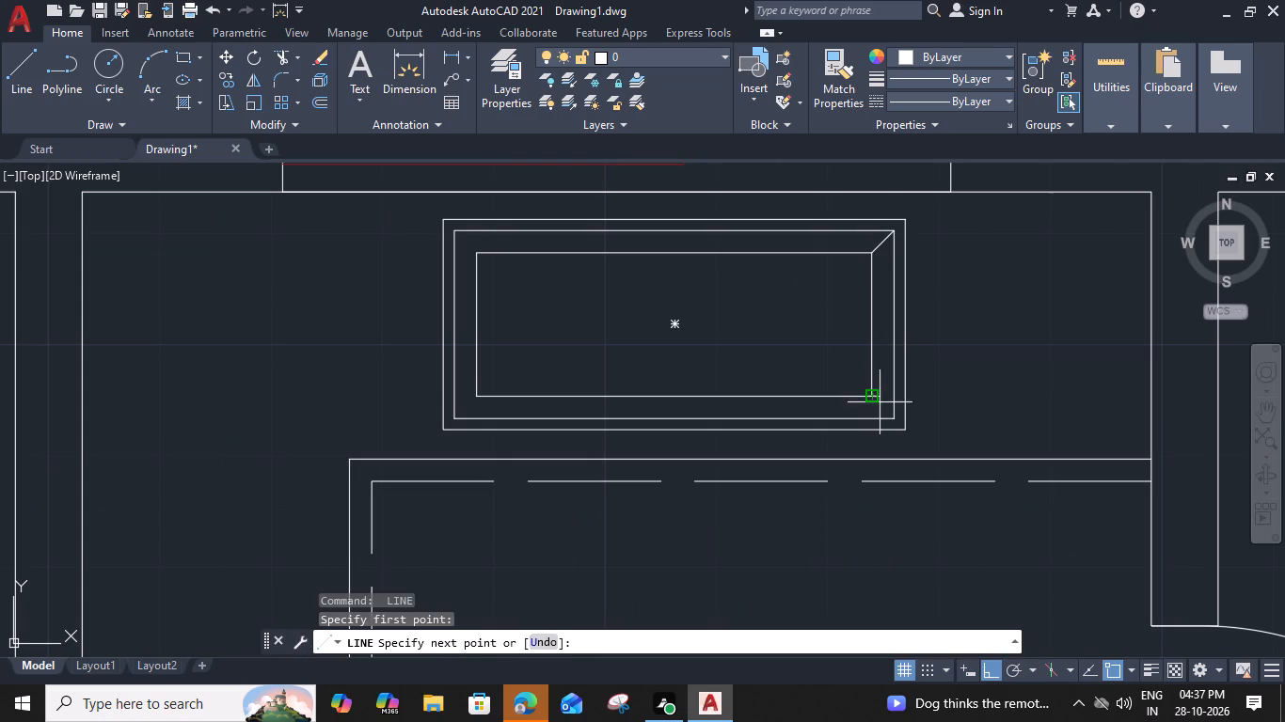
left_click(893, 415)
key("space")
key("space")
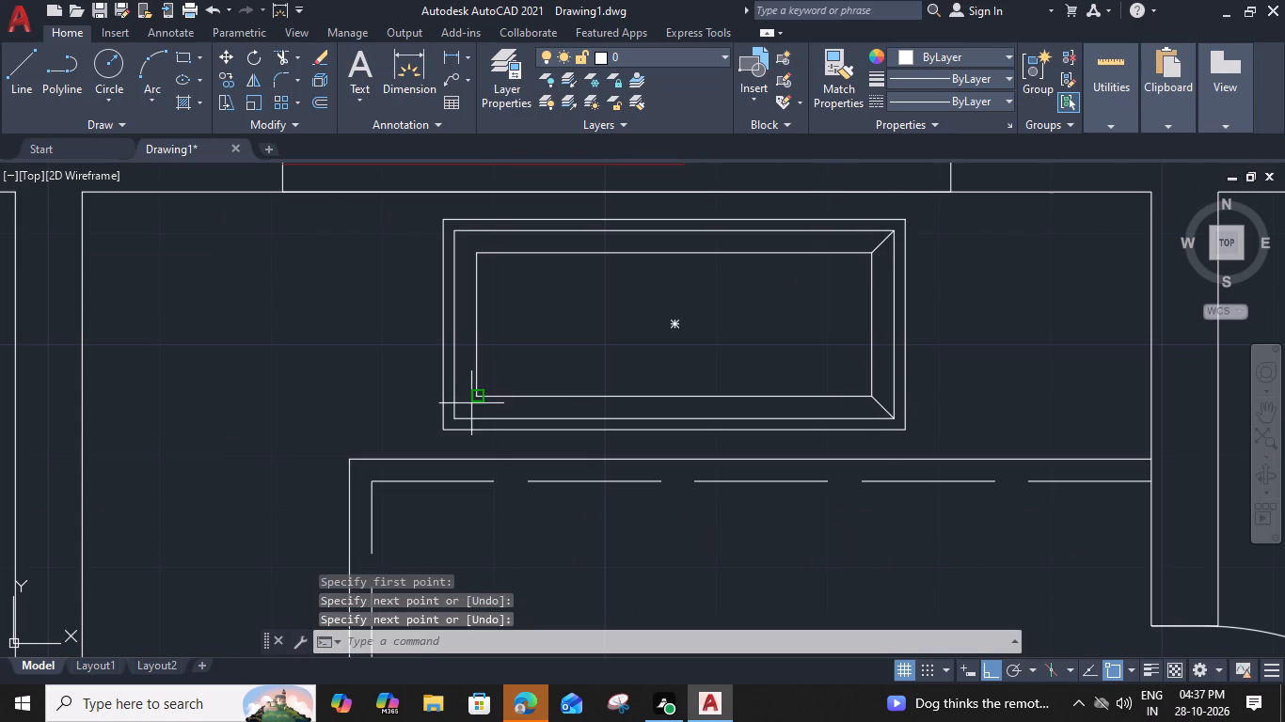
left_click(480, 400)
left_click(456, 419)
key("space")
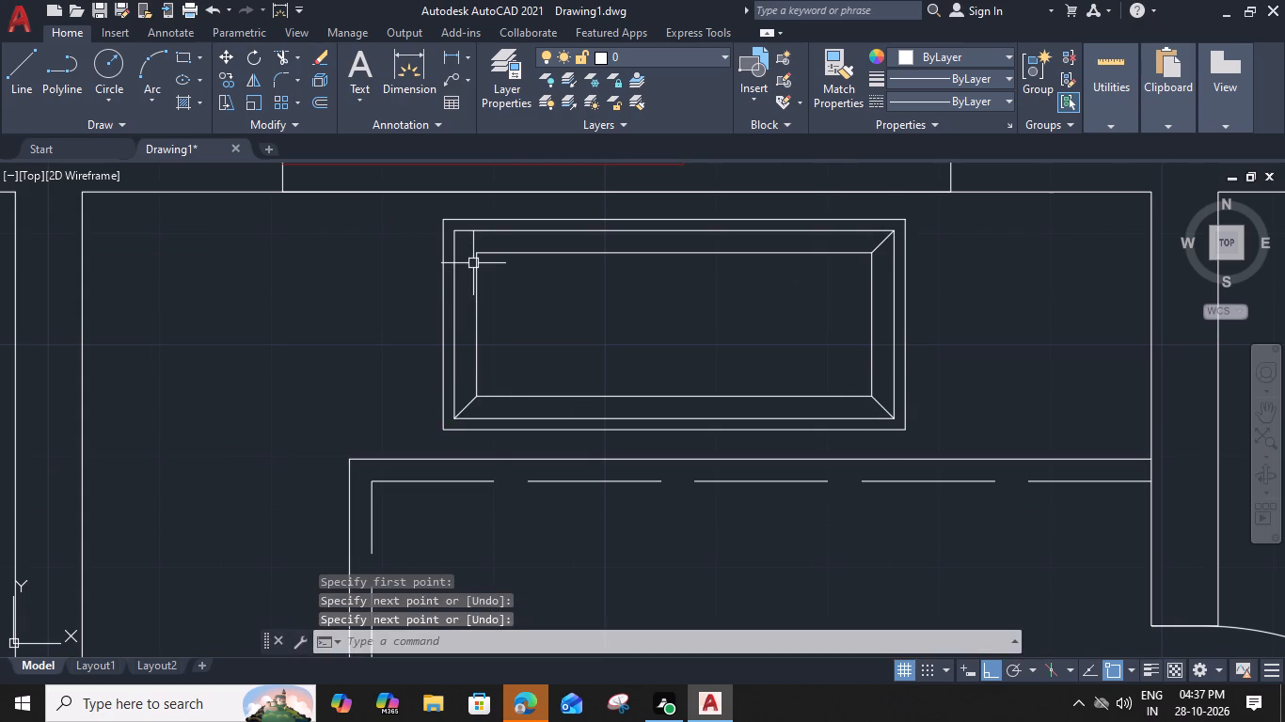
Draw a diagonal line from the innermost rectangle's upper-left corner out to the outermost rectangle's corner.
key("space")
left_click(473, 251)
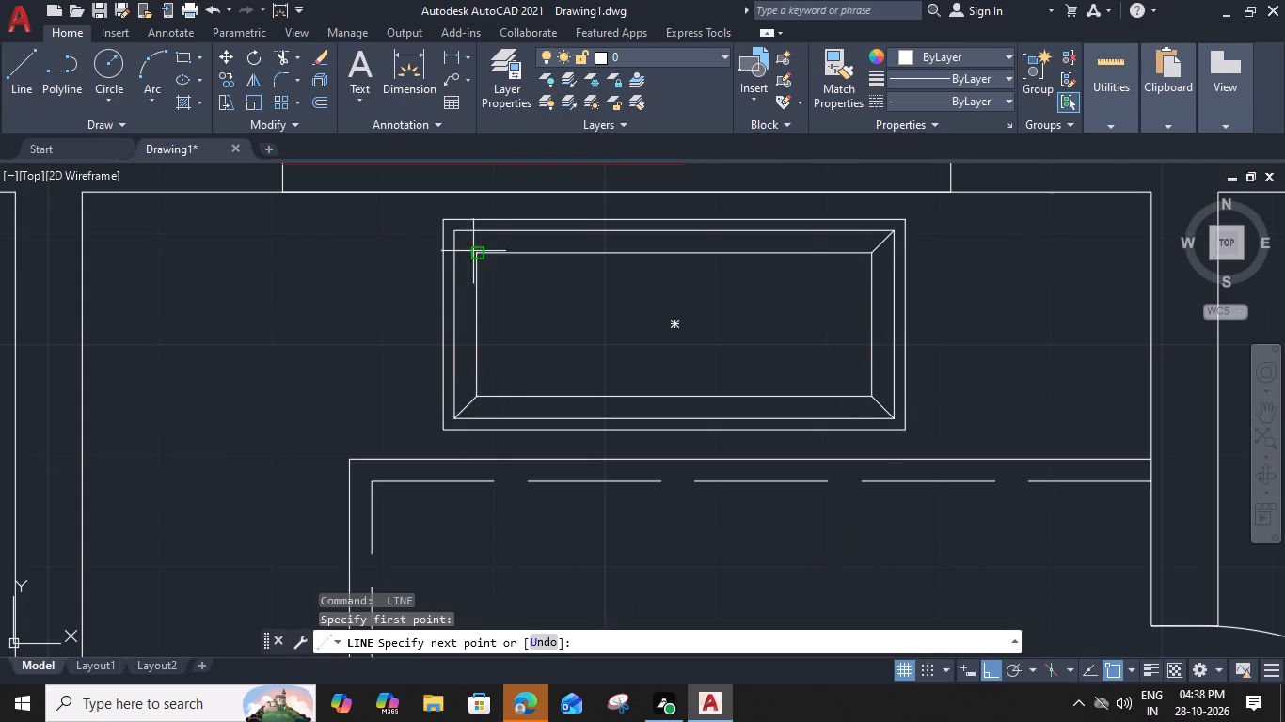
left_click(444, 225)
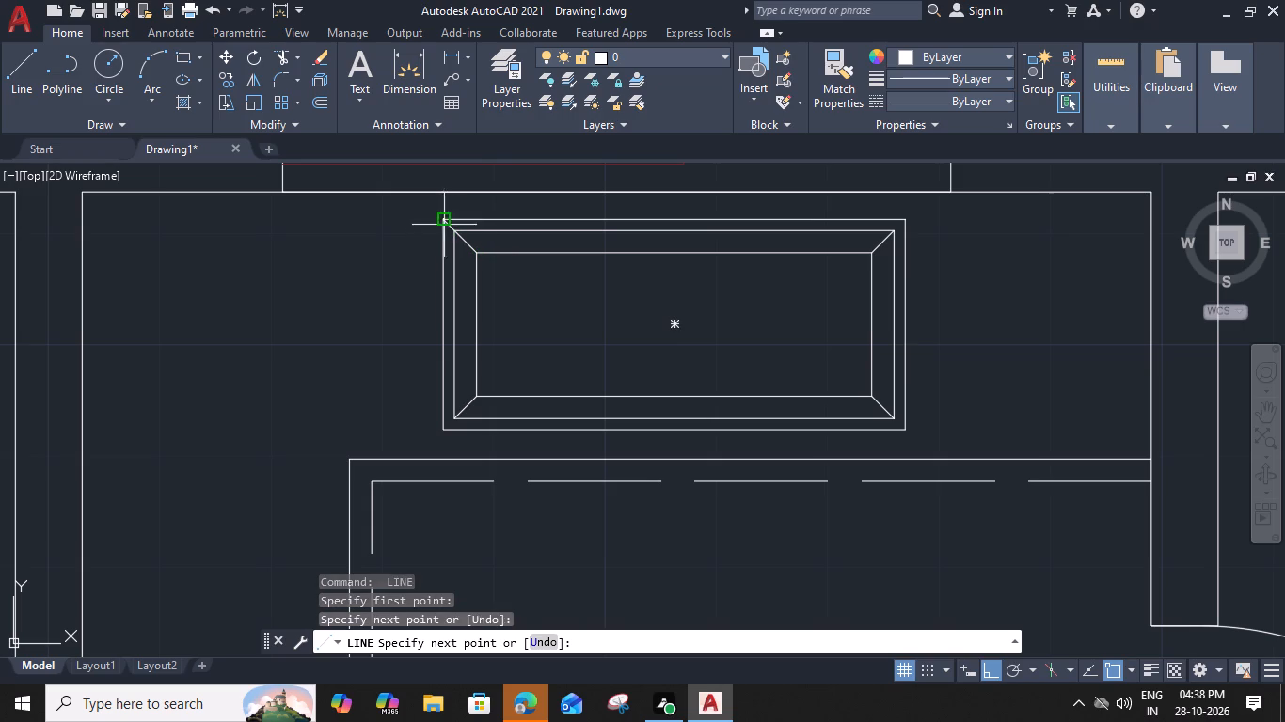
key("space")
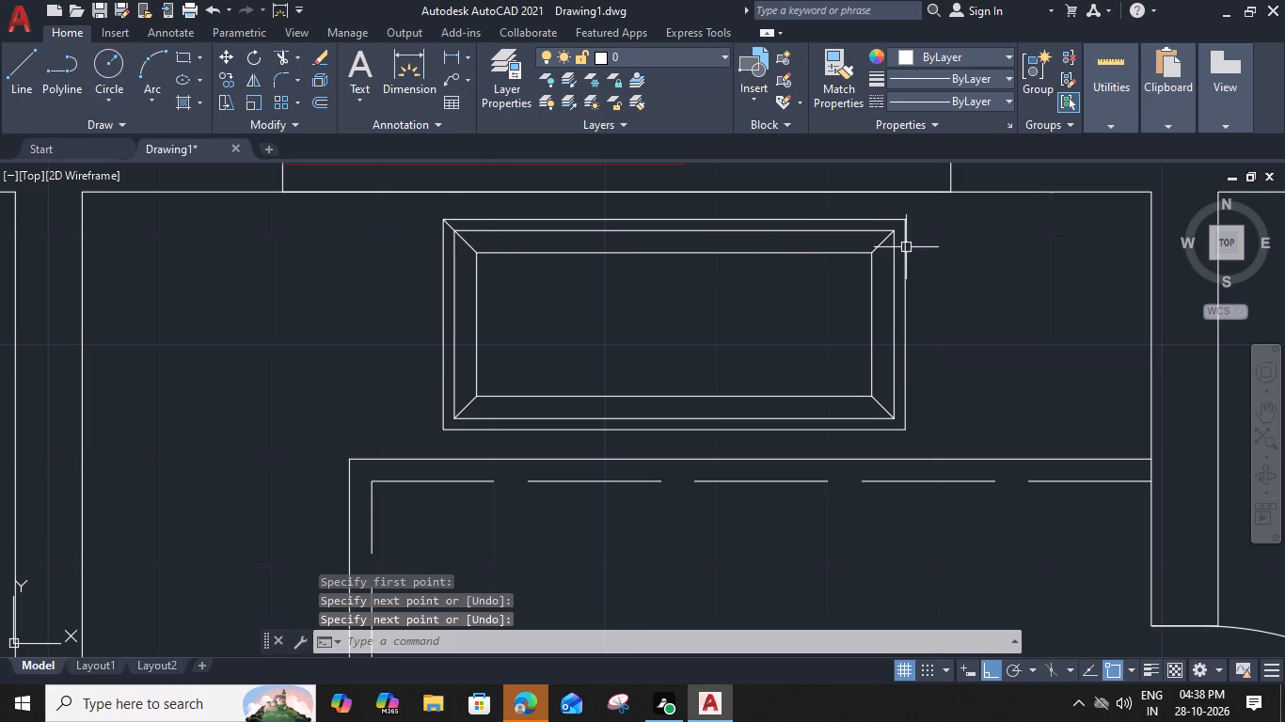
Stretch the upper-right and lower-right diagonals from the middle rectangle's corners out to the outermost rectangle's corners.
left_click(883, 244)
left_click(895, 234)
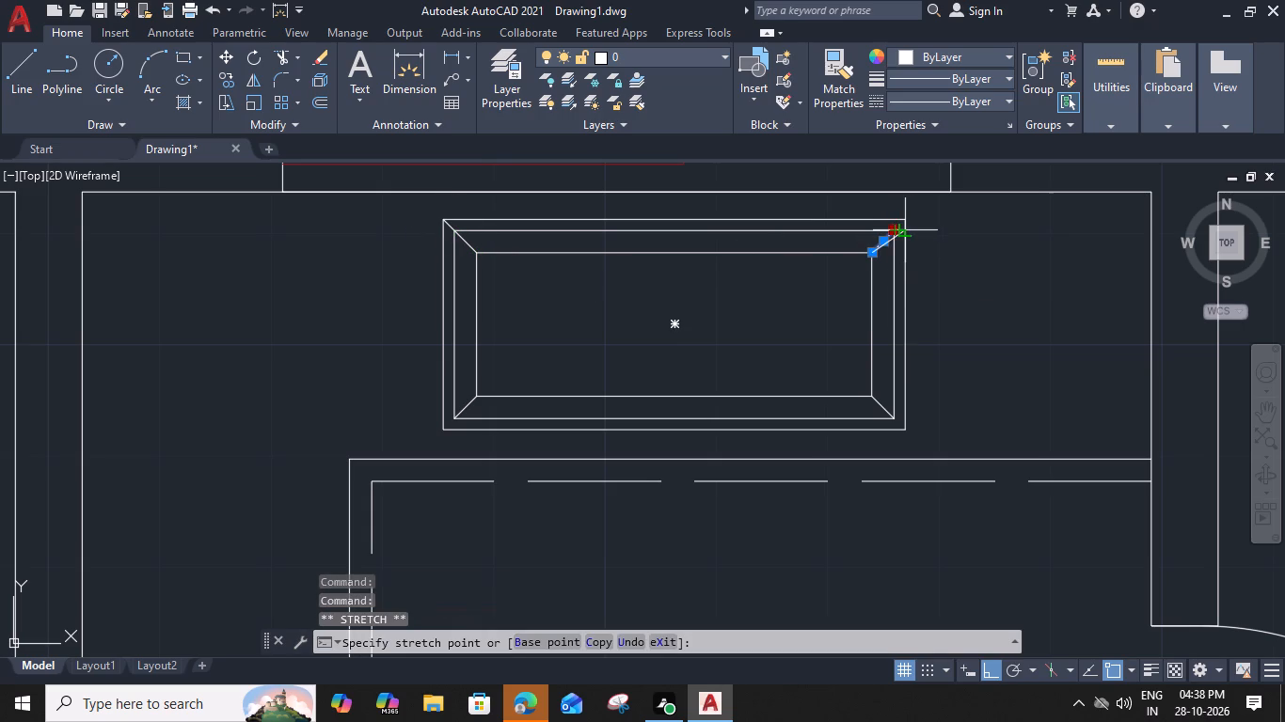
left_click(905, 223)
key("space")
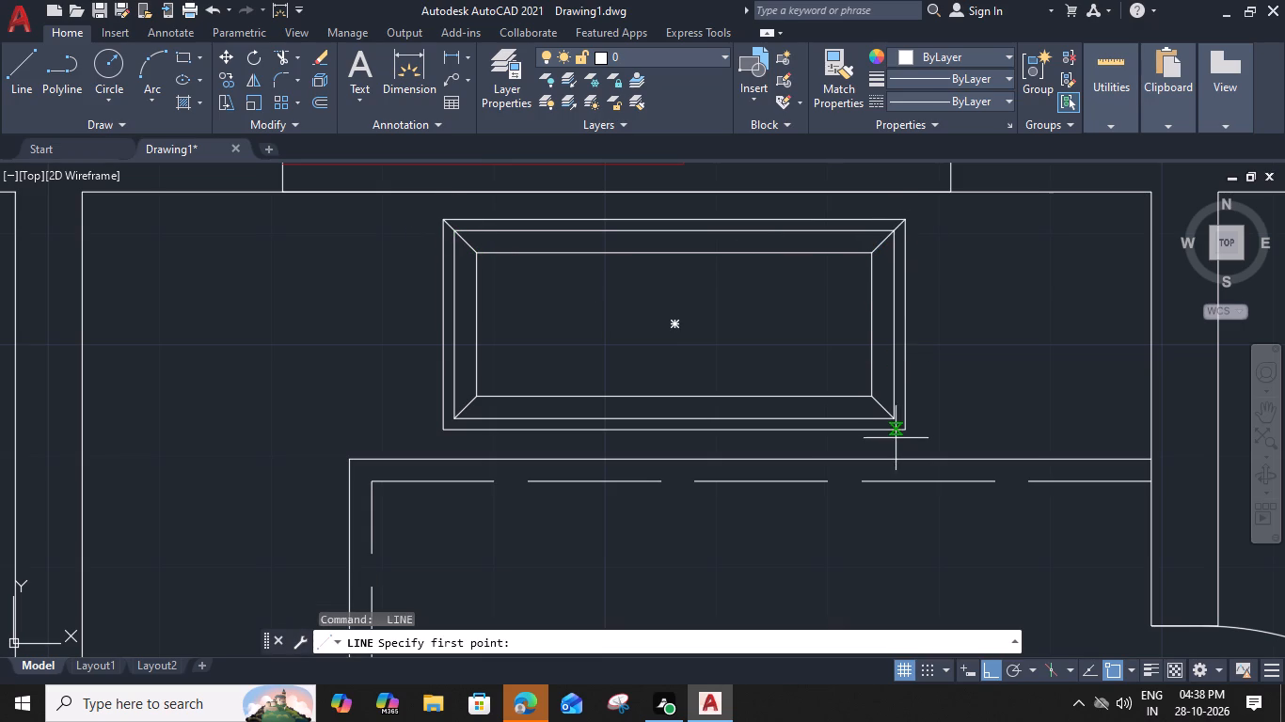
key("Escape")
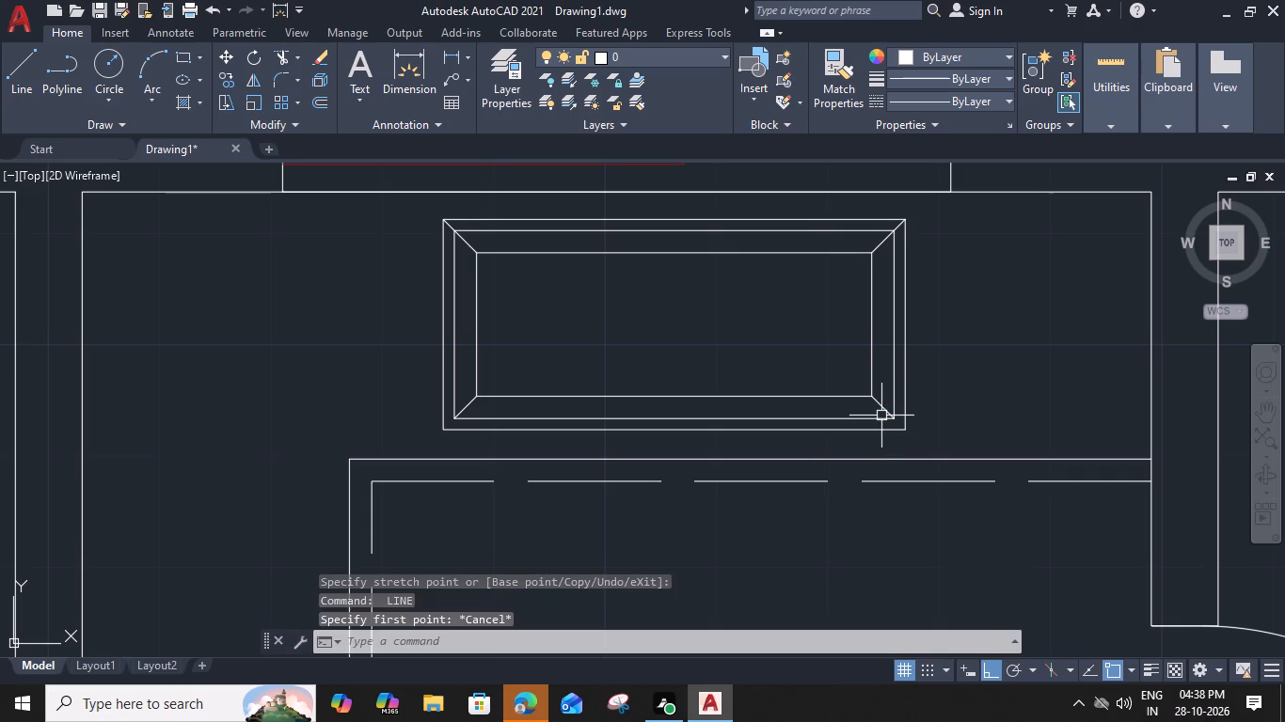
scroll(881, 416, "up", 1)
left_click(884, 404)
left_click(907, 423)
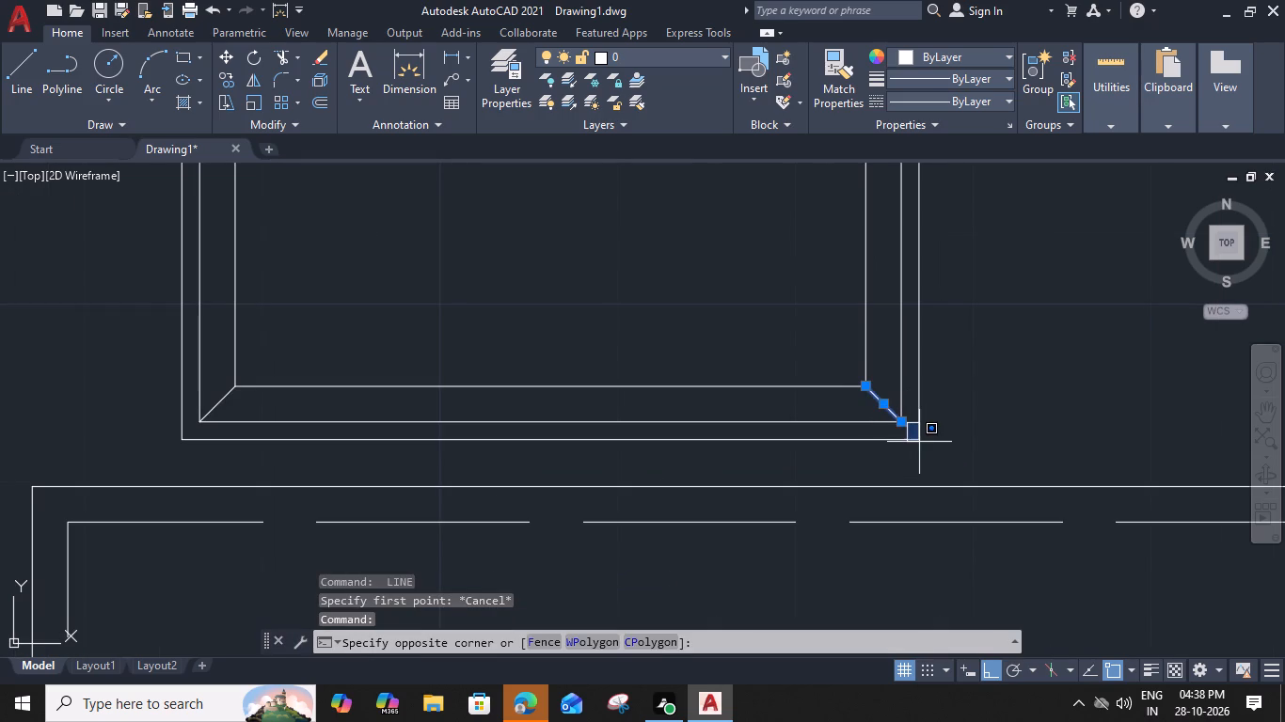
left_click(866, 398)
key("Escape")
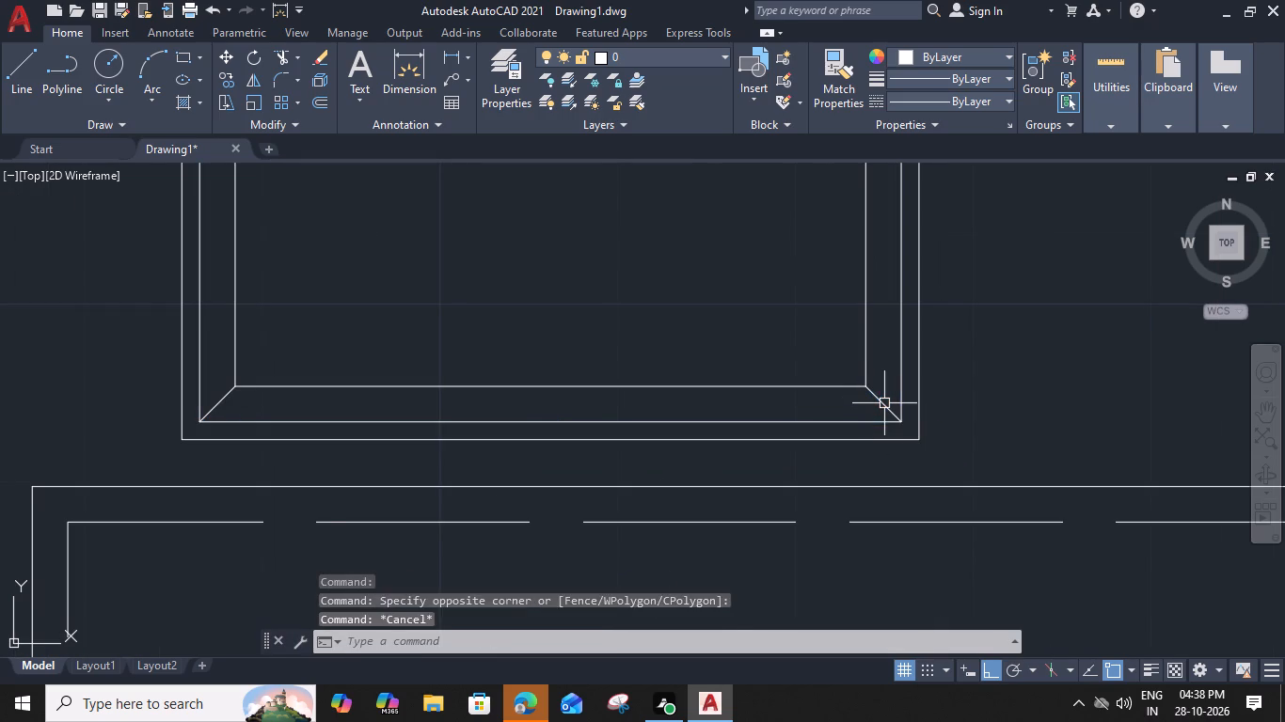
left_click(884, 403)
left_click(898, 422)
left_click(919, 445)
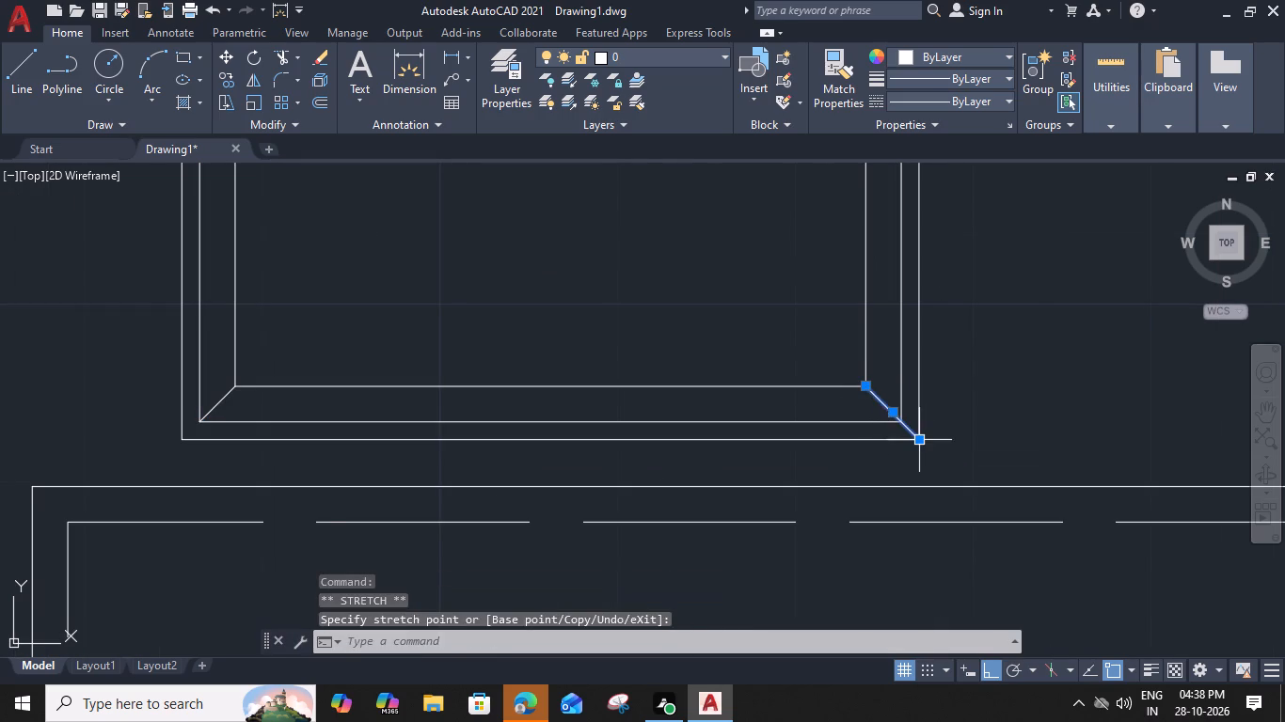
Stretch the lower-left diagonal's outer end to the outermost rectangle's lower-left corner.
scroll(640, 447, "down", 2)
middle_click_drag(641, 446, 723, 438)
scroll(573, 437, "up", 4)
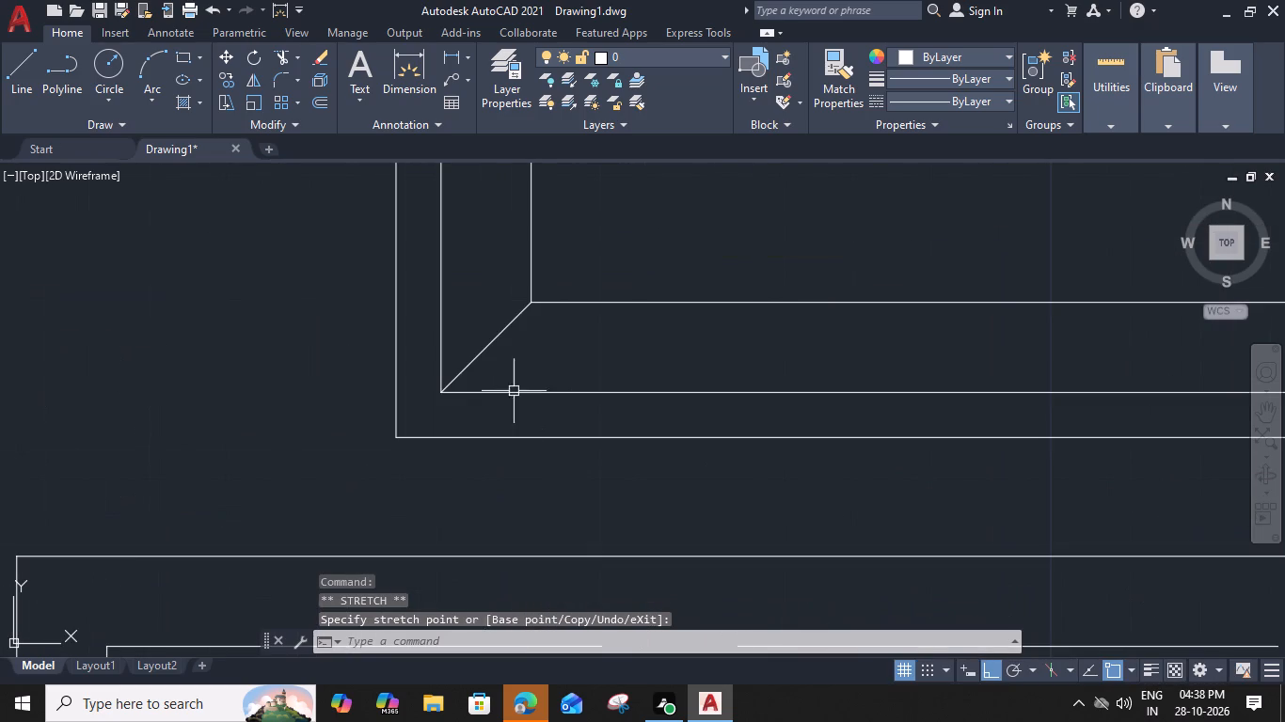
left_click(496, 337)
left_click(439, 391)
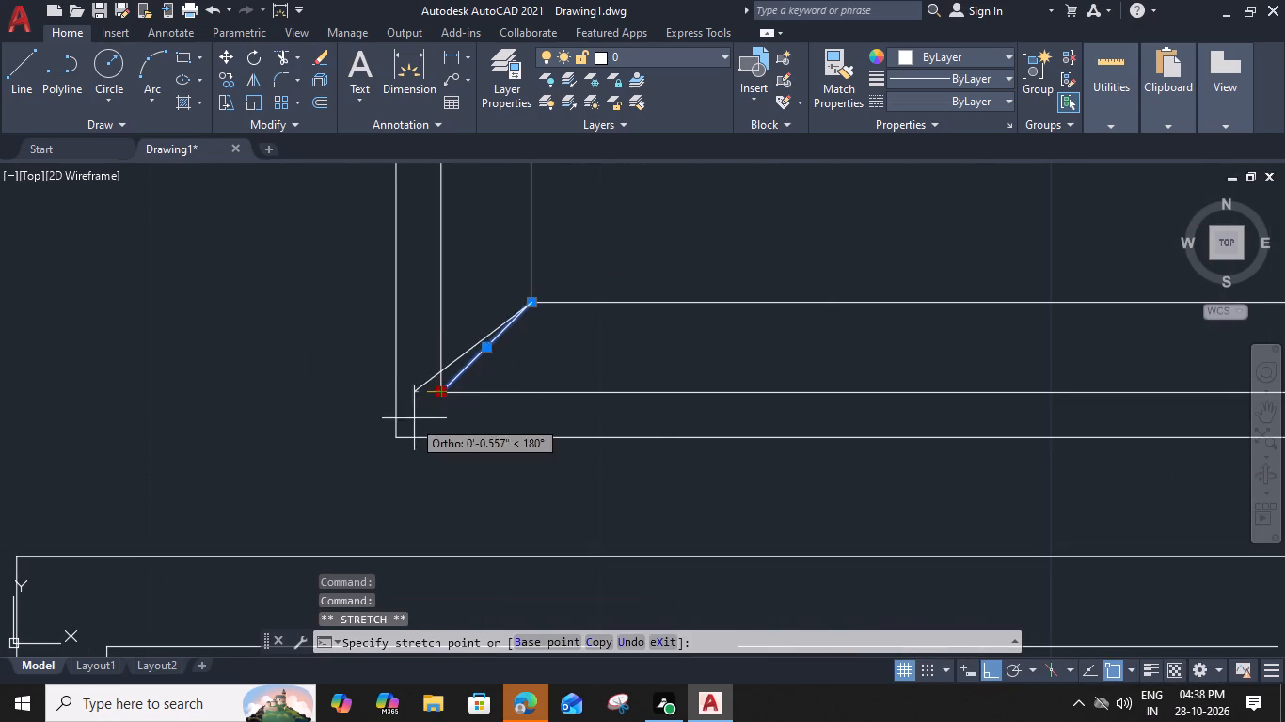
left_click(395, 436)
key("space")
Draw a vertical line from the midpoint of the innermost rectangle's top edge down to the rectangle's centre.
scroll(538, 396, "down", 3)
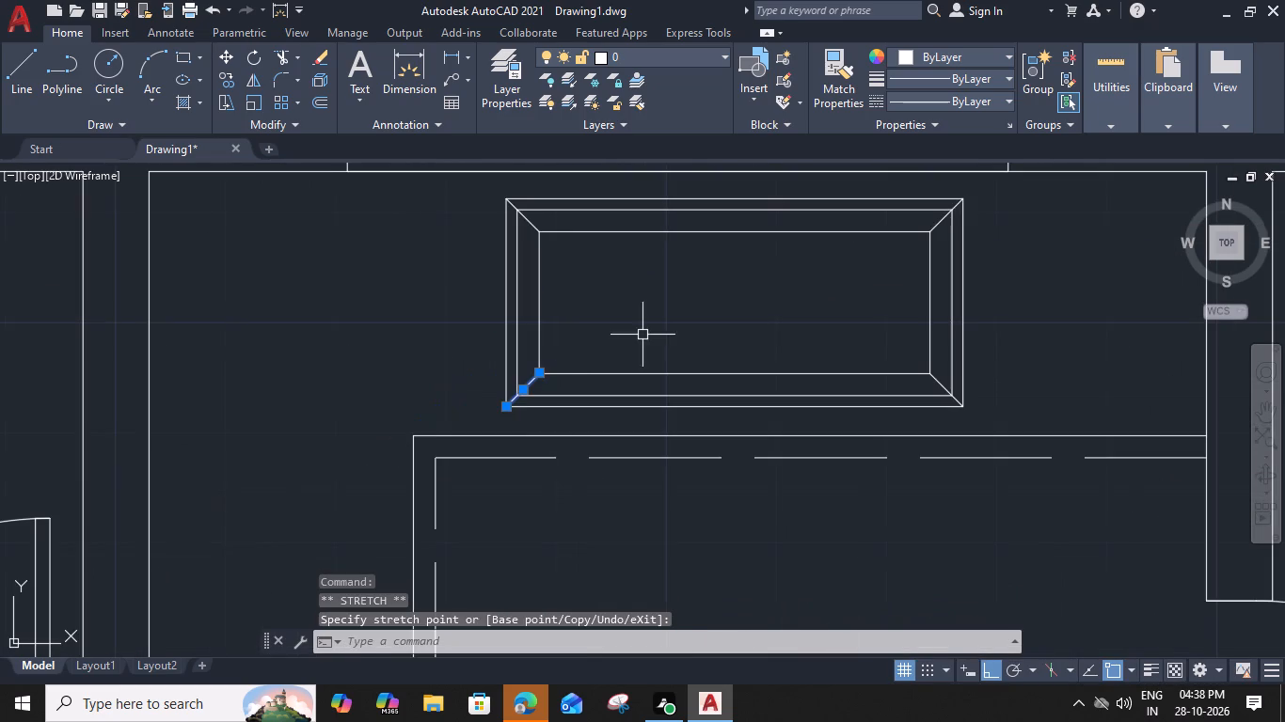
middle_click_drag(674, 305, 641, 321)
type("L")
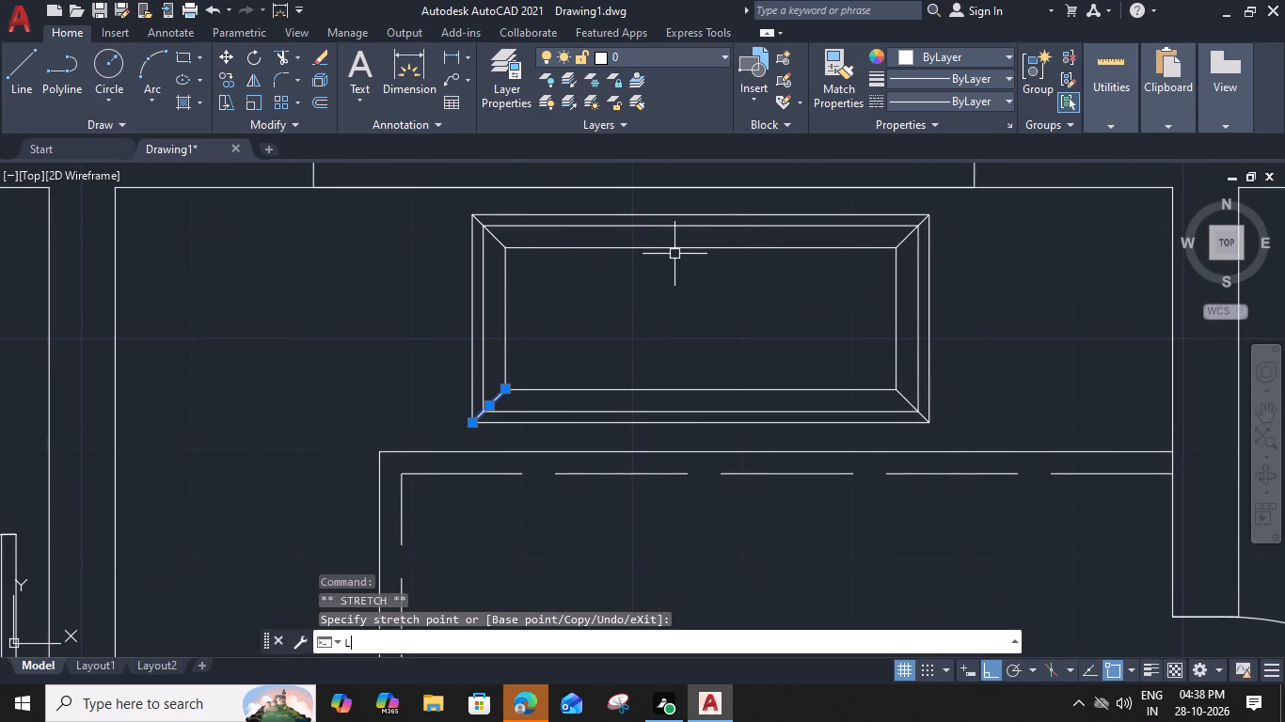
key("space")
left_click(699, 251)
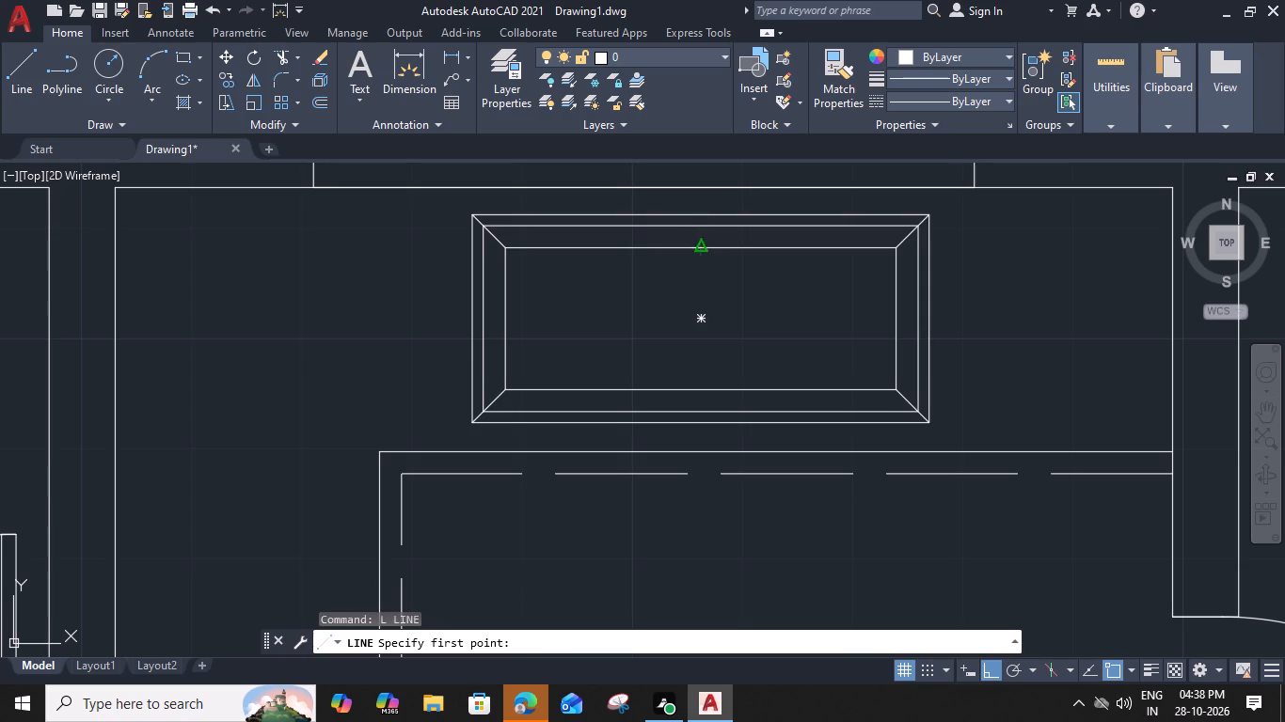
left_click(703, 317)
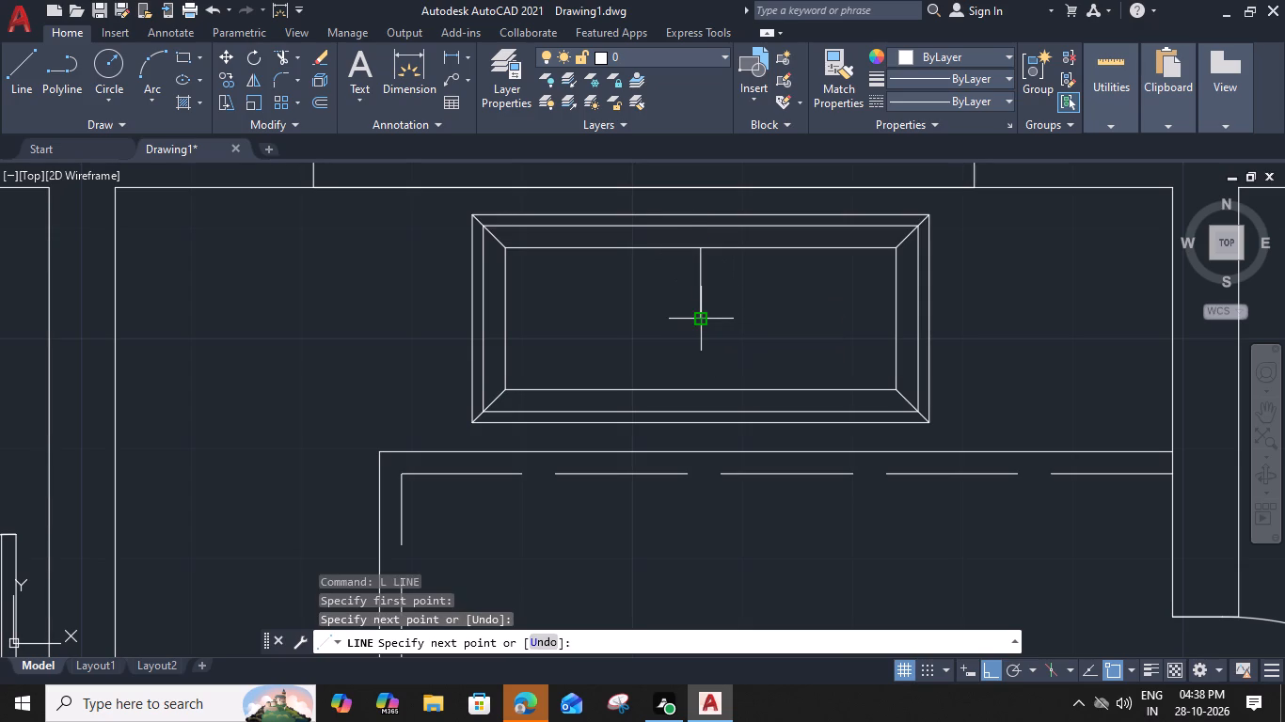
key("space")
Draw a small circle centred on the lower end of the vertical line at the rectangle's centre.
key("c")
key("space")
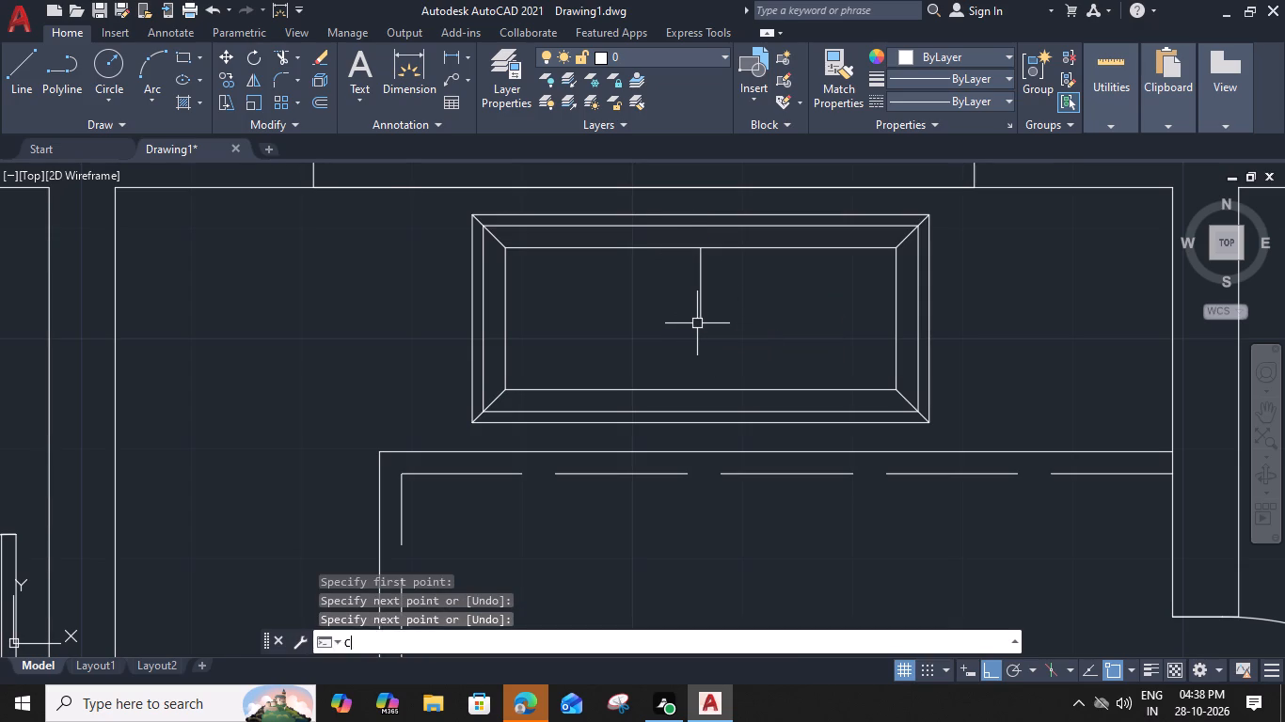
scroll(697, 323, "up", 1)
left_click(705, 313)
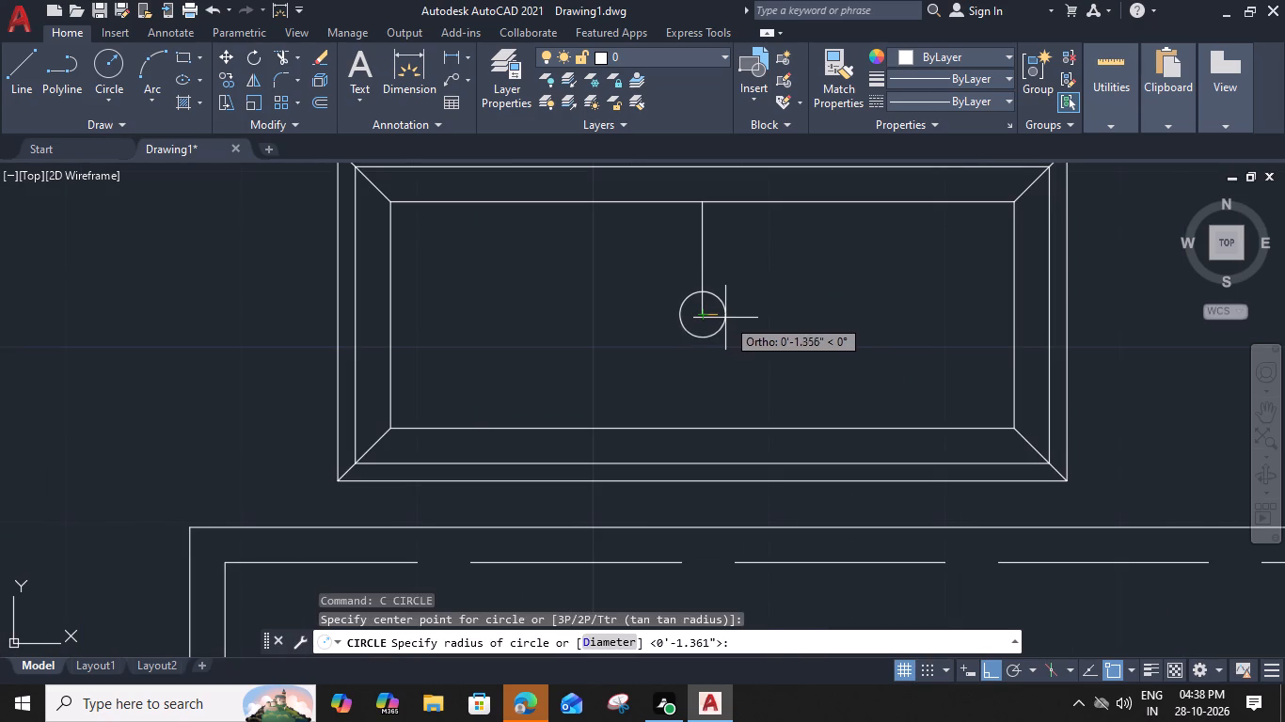
left_click(721, 318)
Offset the small central circle 0.2" outward.
left_click(721, 319)
left_click(714, 328)
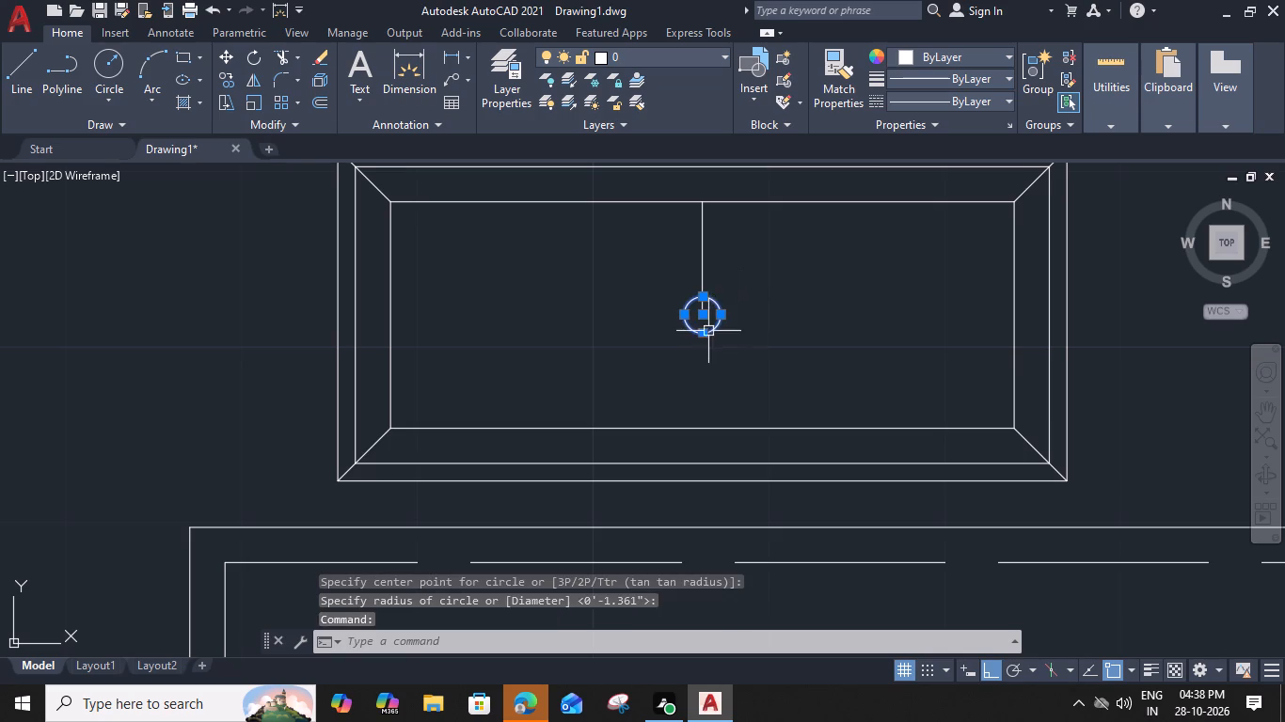
key("p")
key("BackSpace")
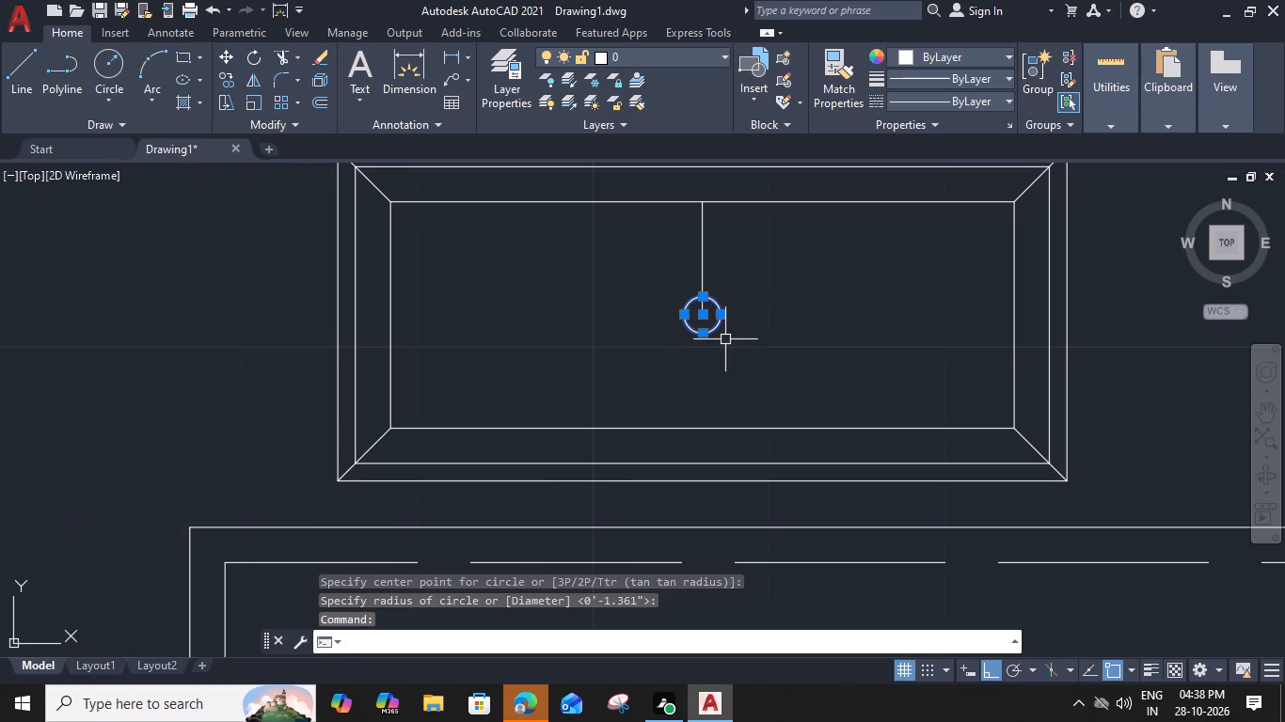
key("o")
key("space")
type("0.")
key("2")
key("shift+quotedbl")
key("Return")
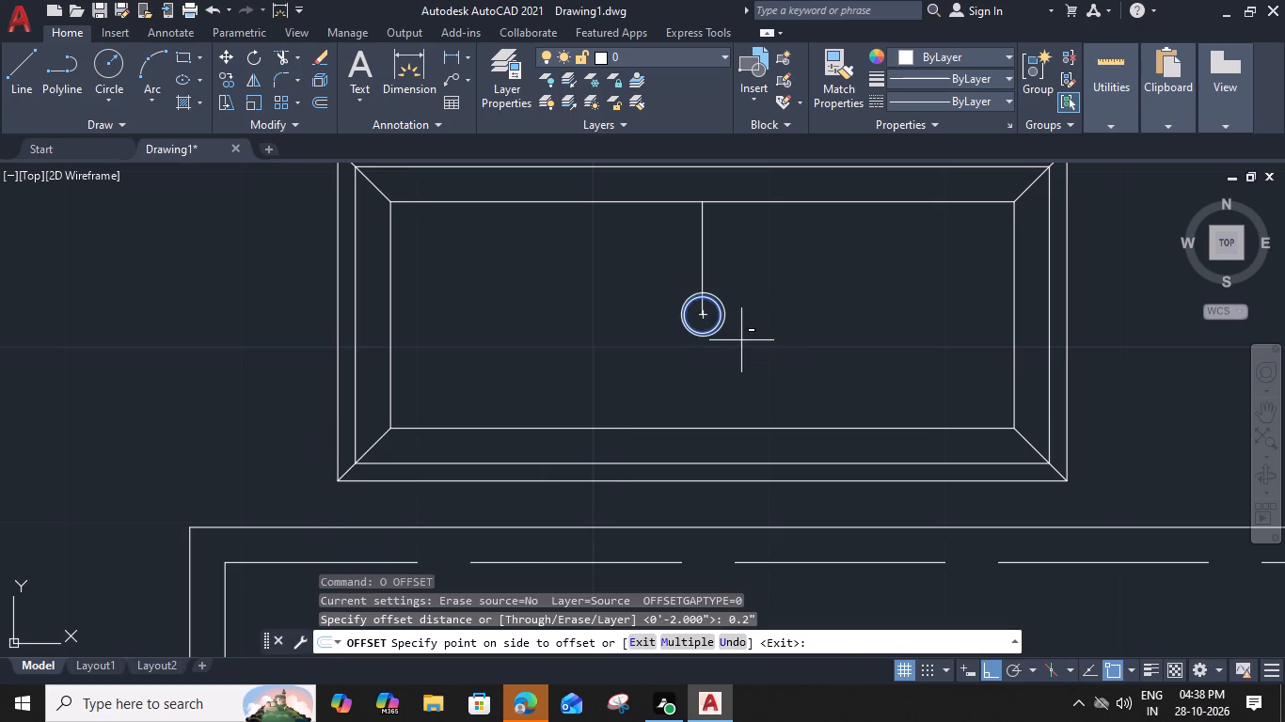
left_click(741, 340)
scroll(710, 307, "up", 2)
key("Escape")
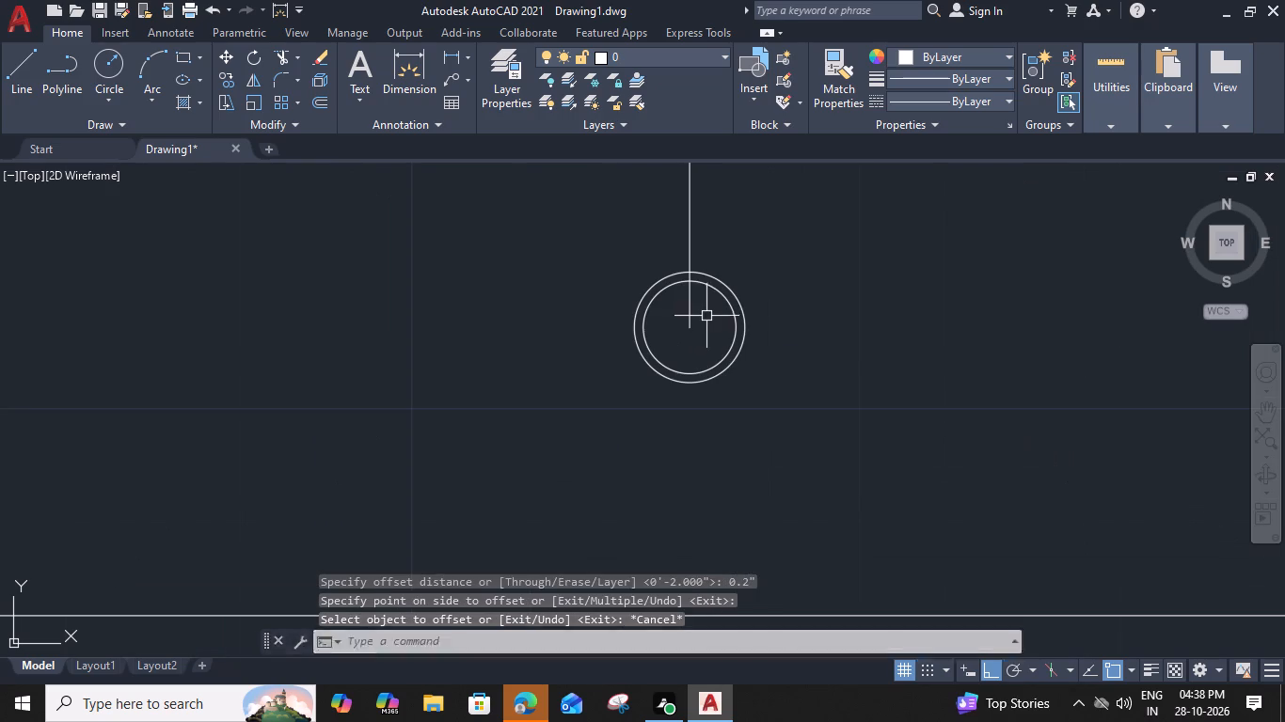
Trim away the part of the vertical line inside the two concentric circles.
type("TR")
key("space")
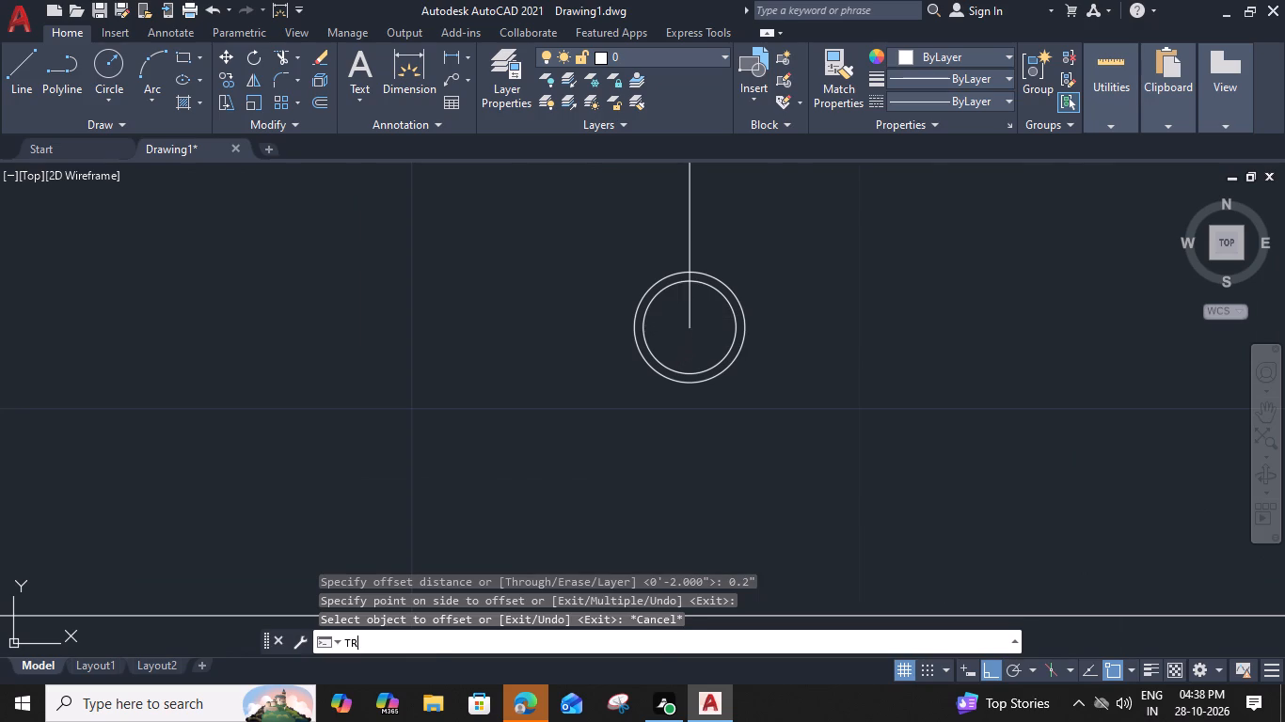
left_click(689, 326)
scroll(687, 273, "up", 2)
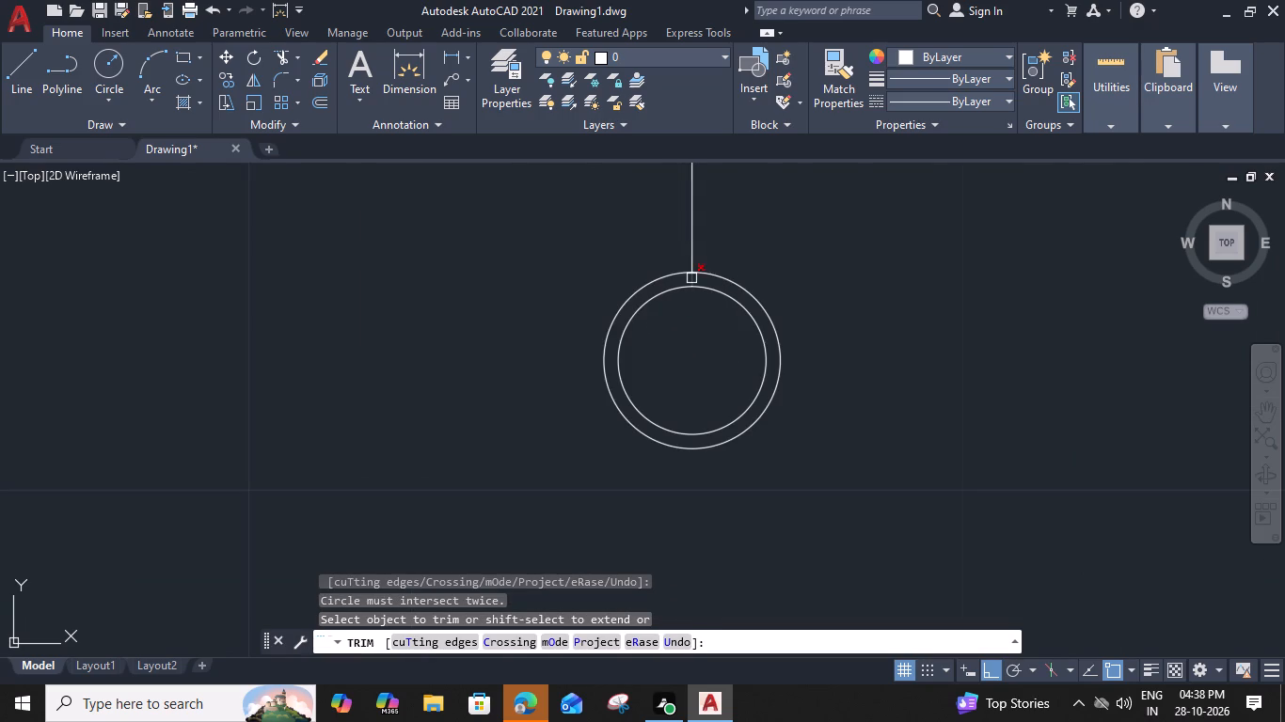
scroll(691, 278, "up", 1)
left_click(691, 278)
key("Escape")
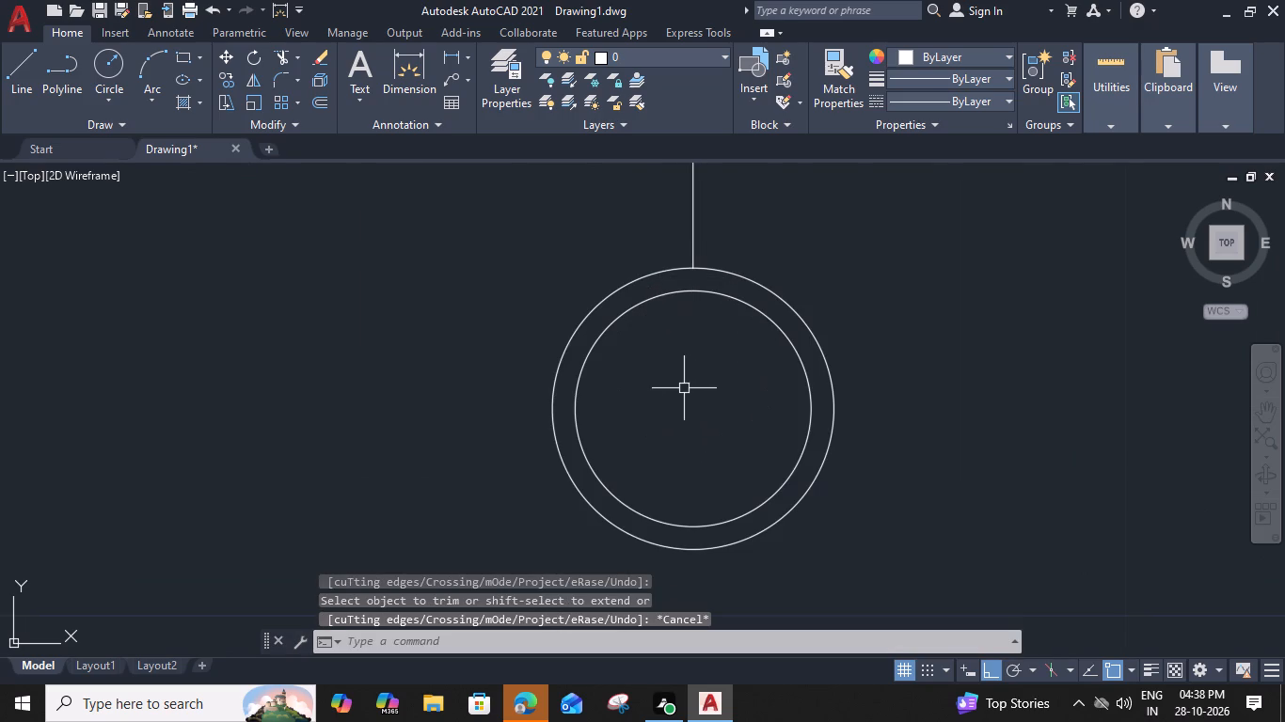
Draw horizontal and vertical lines across the full diameter of the outer circle, crossing at its centre.
key("l")
key("space")
left_click(554, 413)
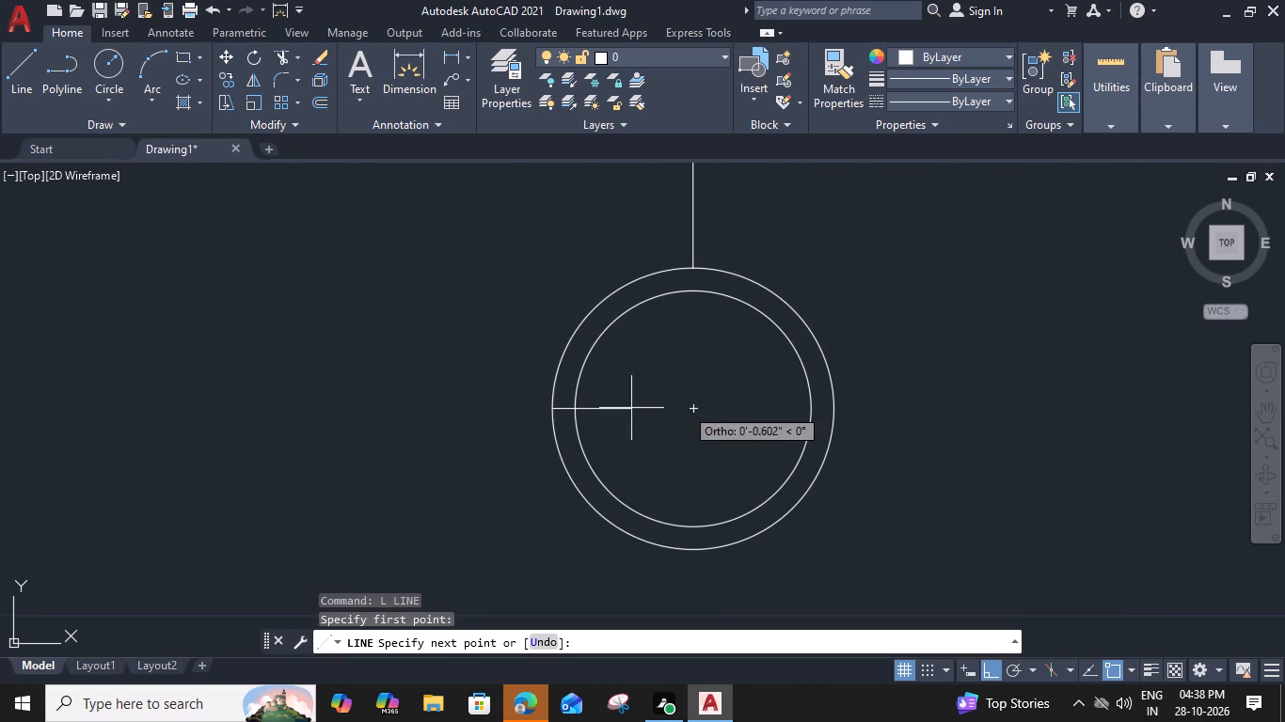
left_click(837, 410)
key("space")
key("space")
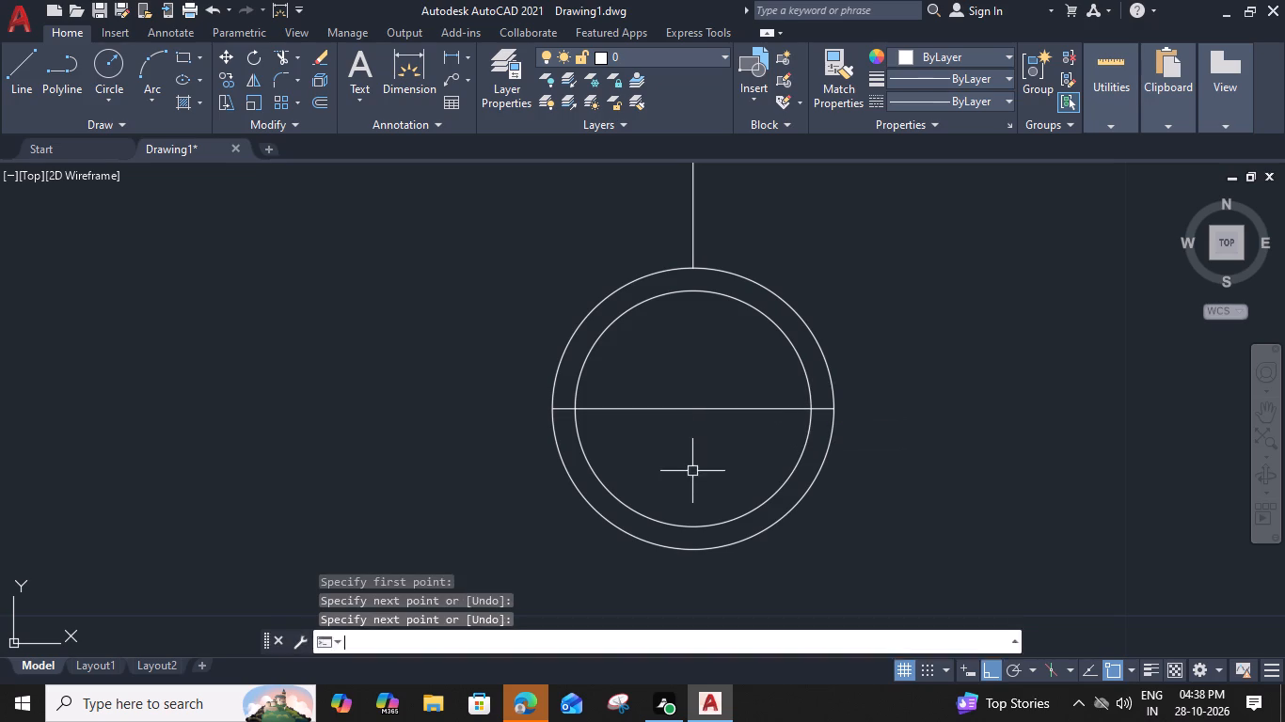
left_click(691, 275)
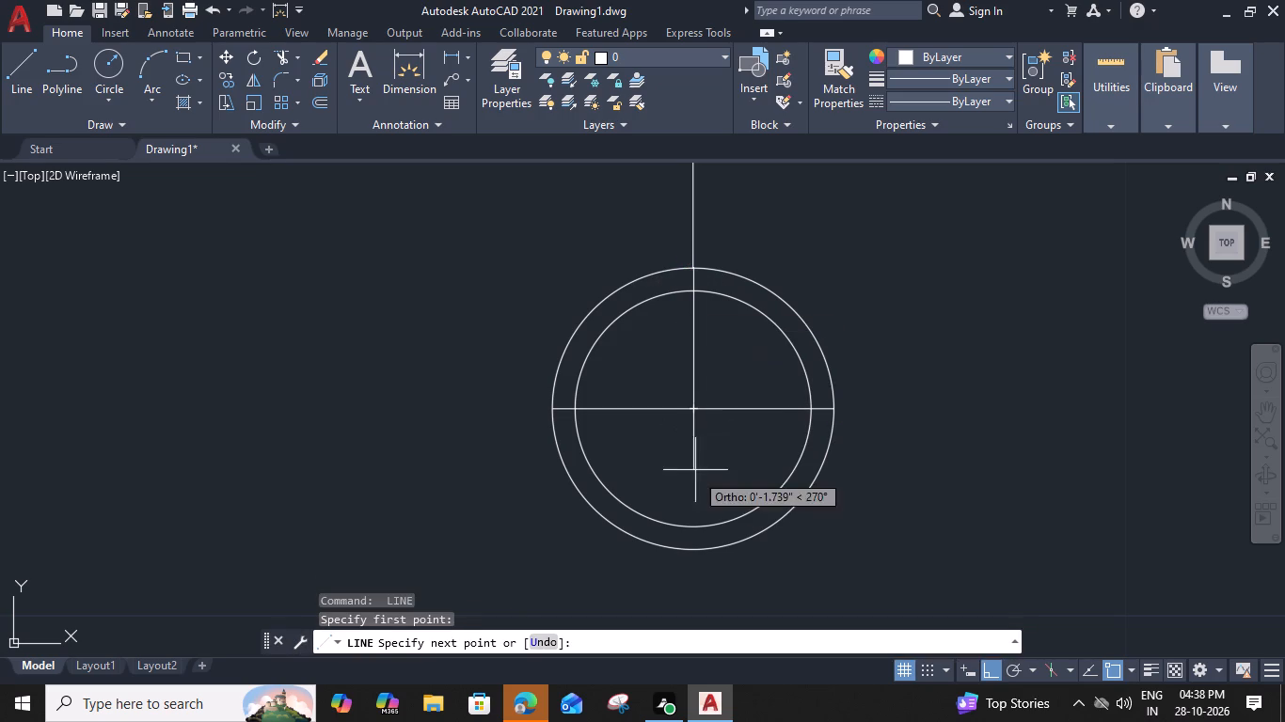
left_click(696, 553)
key("space")
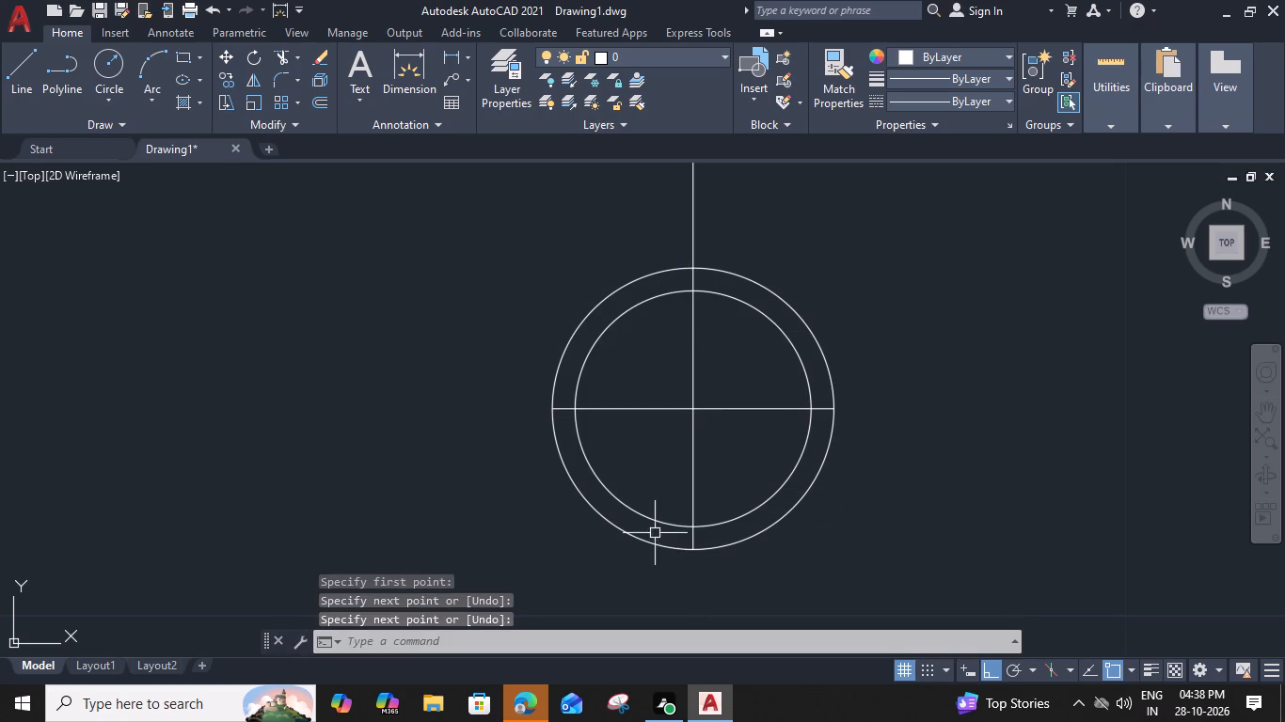
Draw two crossing diagonal lines through the circles' centre, each ending on the outer circle.
key("space")
left_click(593, 504)
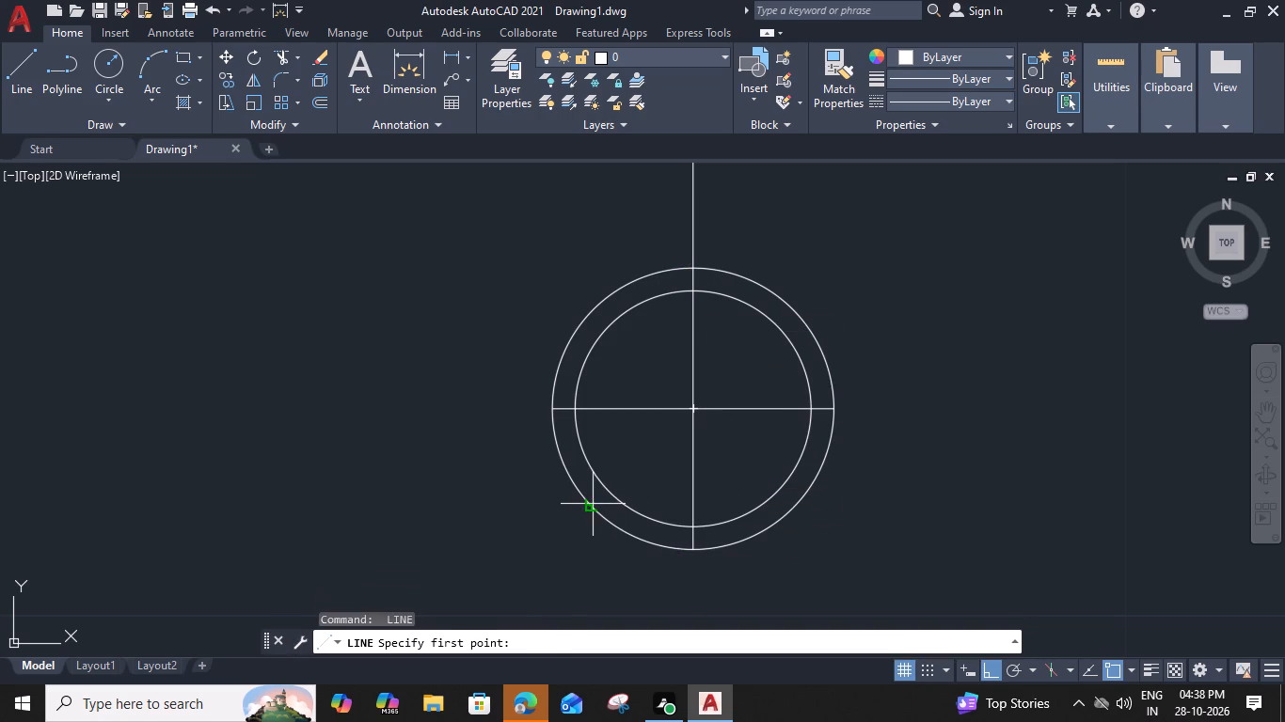
left_click(793, 310)
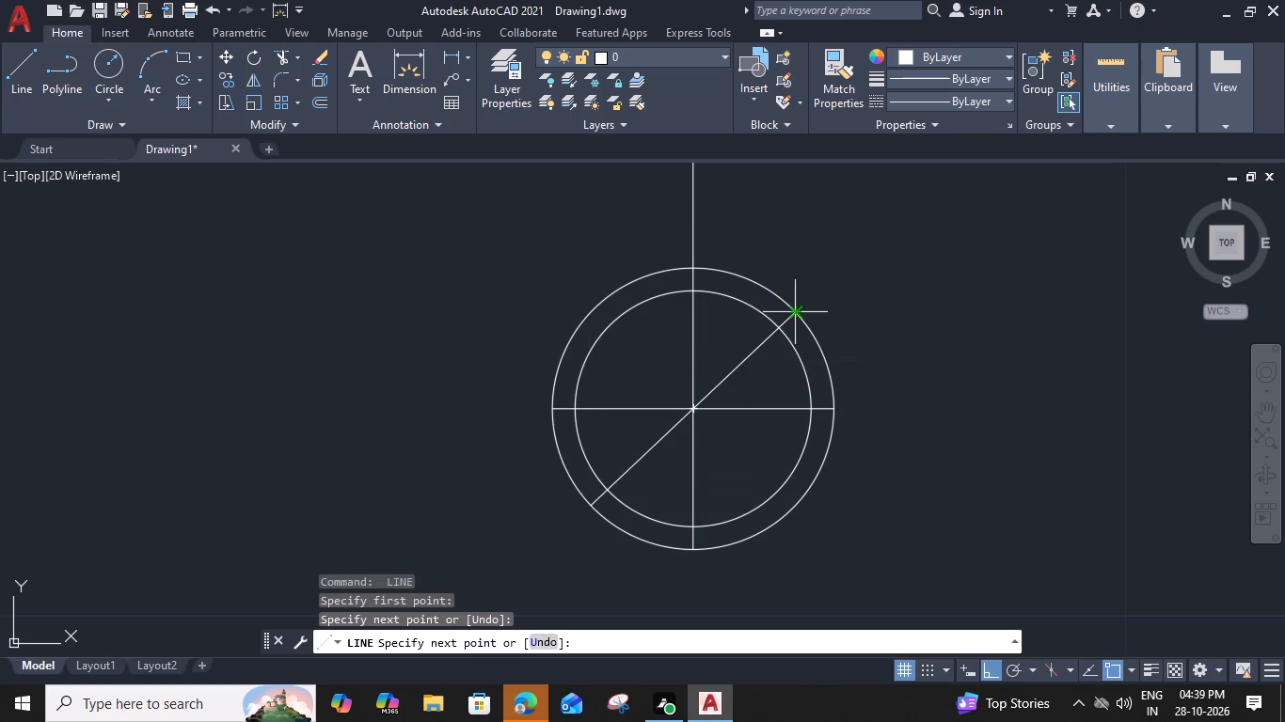
key("space")
key("space")
left_click(795, 508)
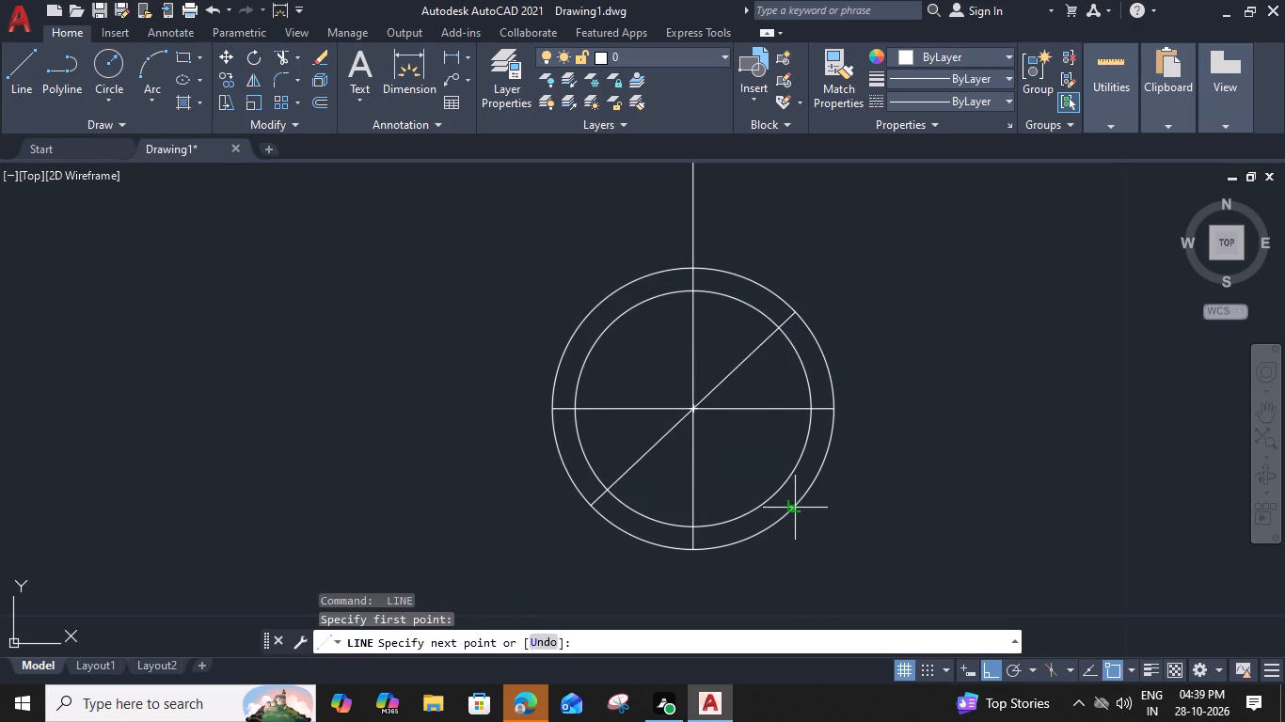
left_click(592, 312)
key("space")
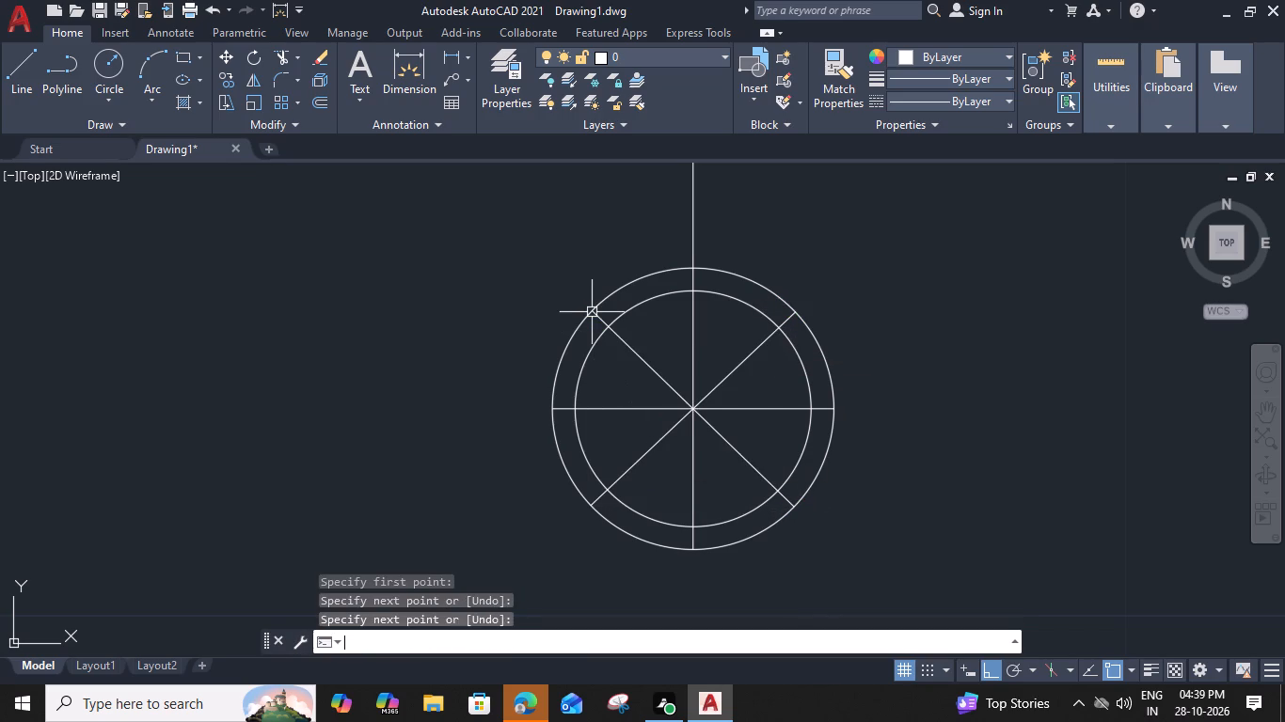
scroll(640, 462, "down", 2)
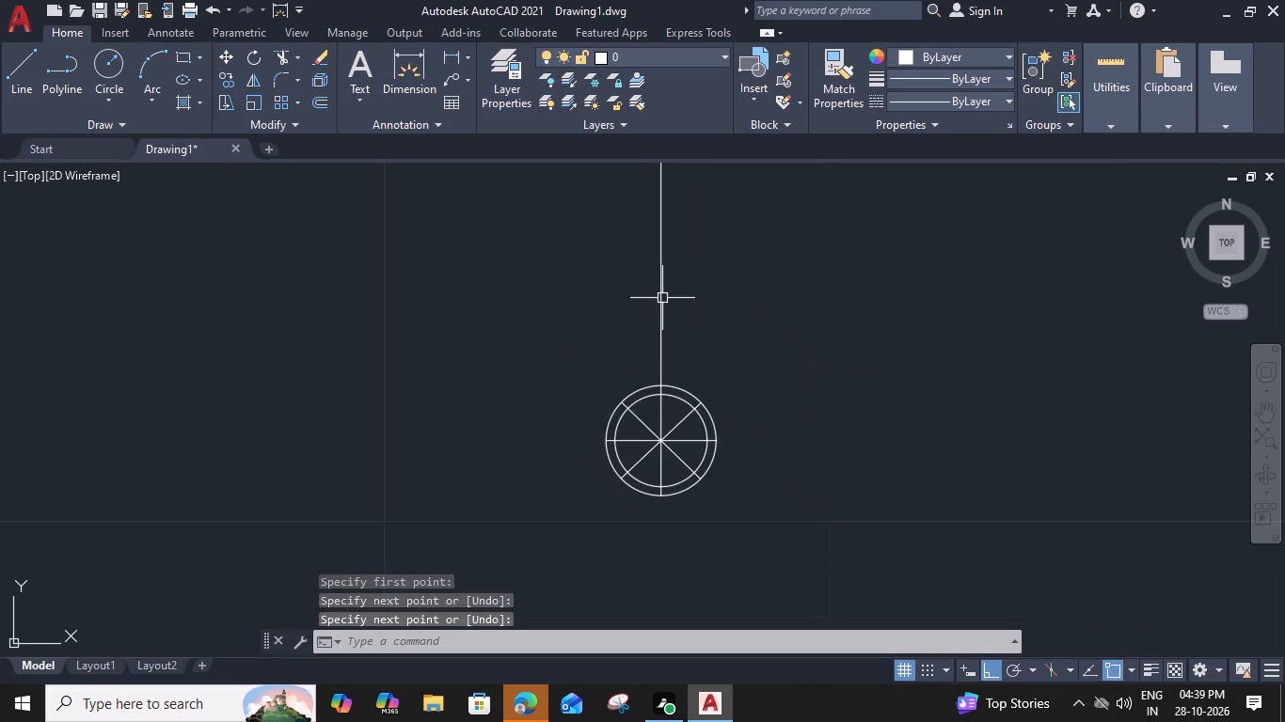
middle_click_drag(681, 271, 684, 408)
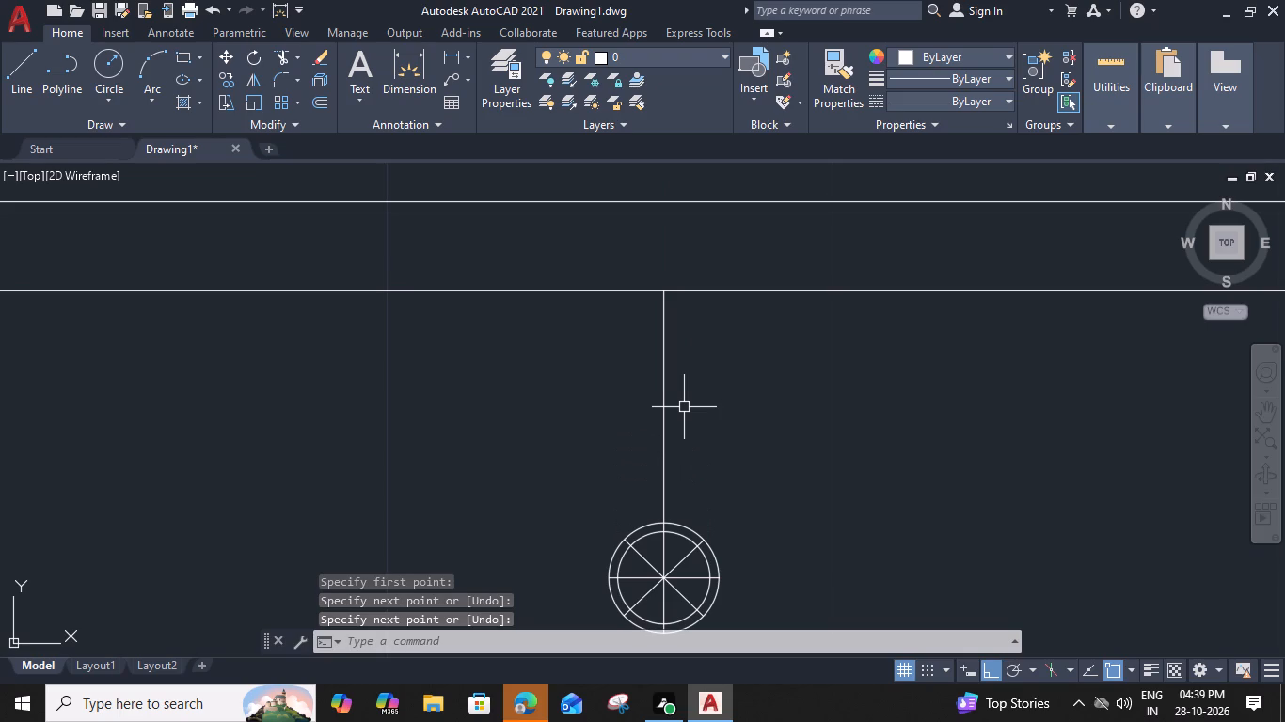